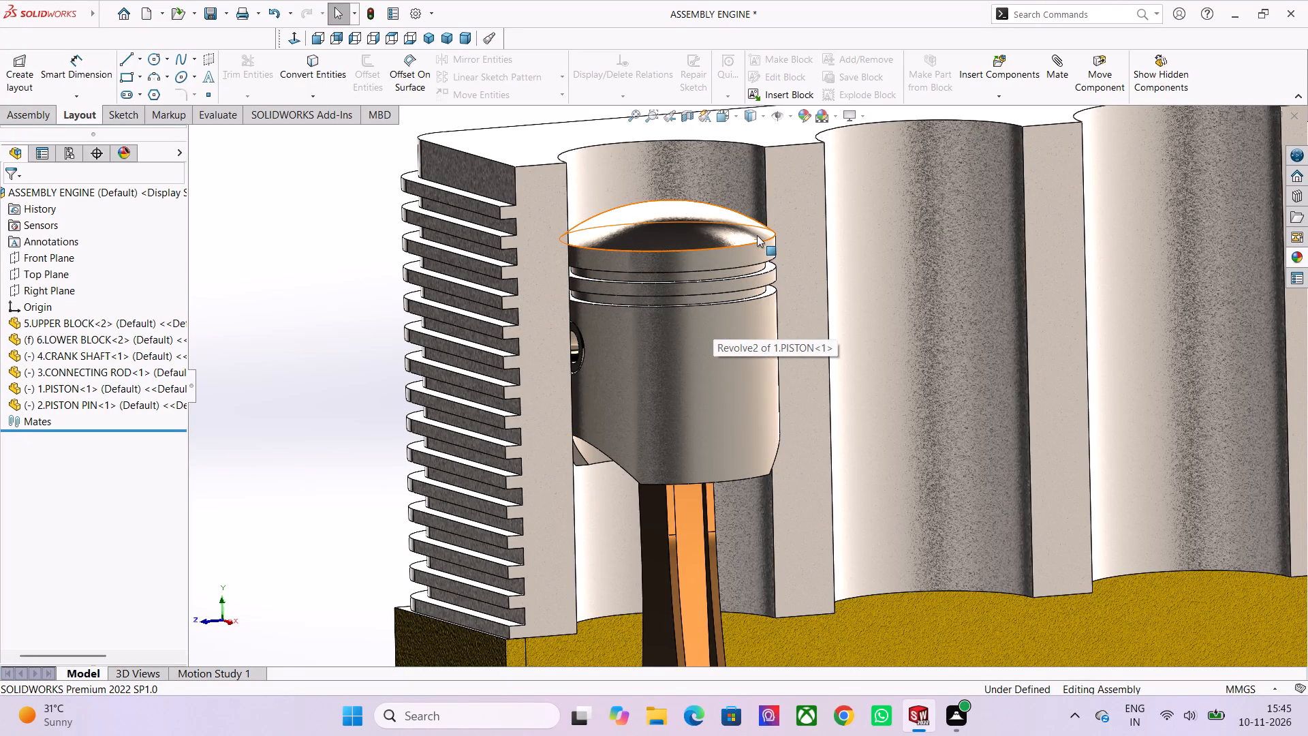
Start Copy with Mates for the first cylinder's piston, piston pin and connecting rod, and proceed to the mate references.
{"action": "scroll", "coordinate": [696, 174], "scroll_direction": "down", "scroll_amount": 1}
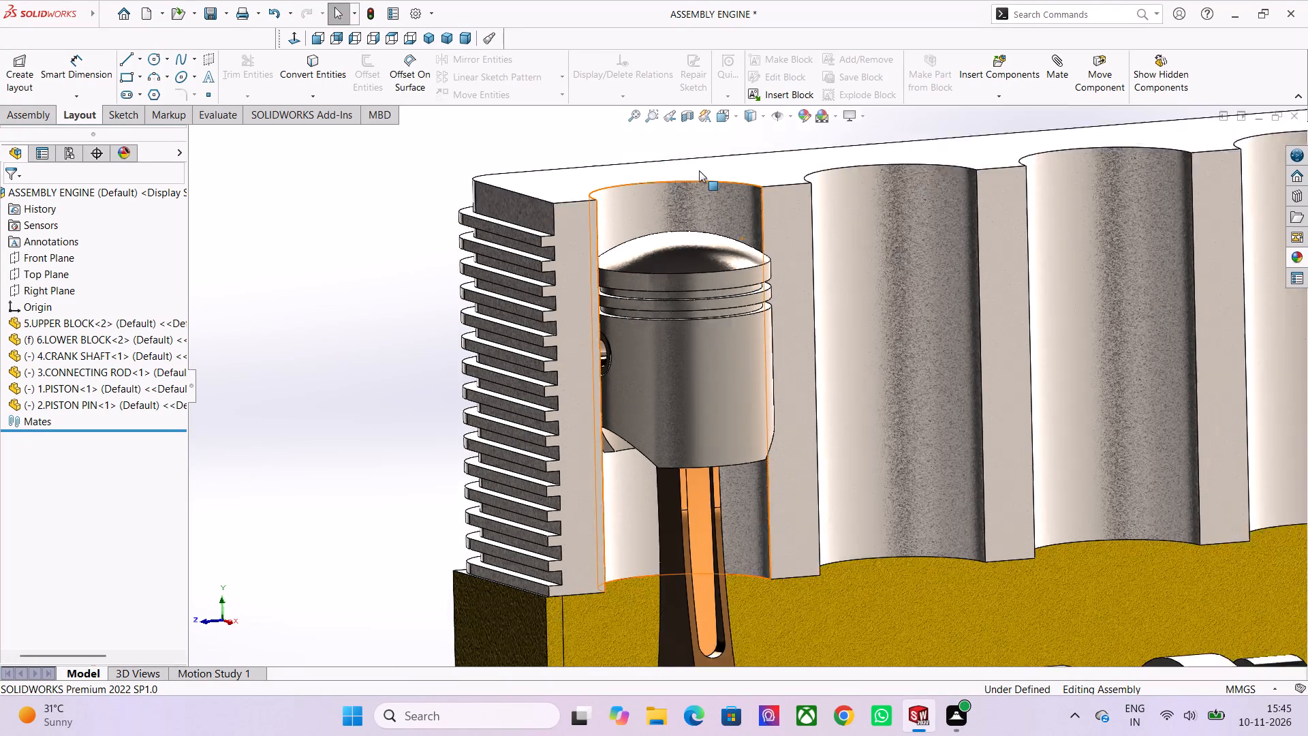
{"action": "scroll", "coordinate": [699, 170], "scroll_direction": "down", "scroll_amount": 7}
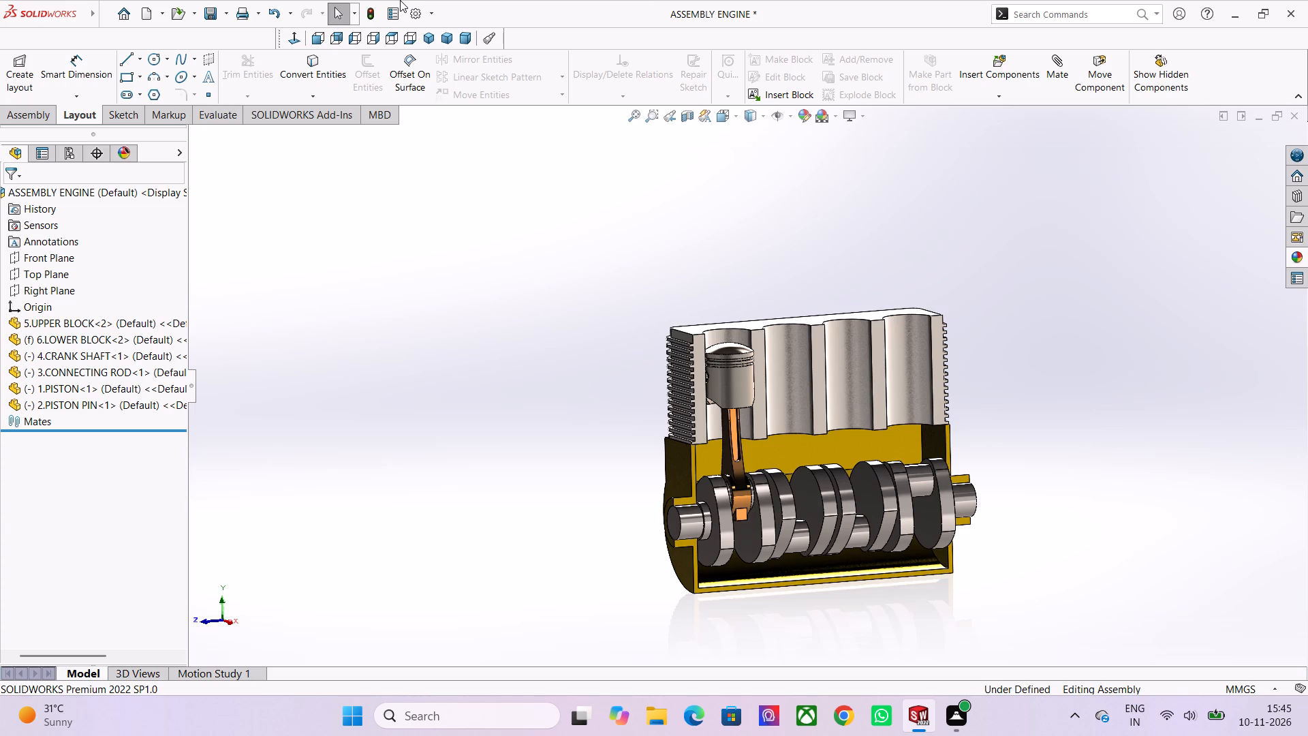
{"action": "left_click", "coordinate": [25, 116]}
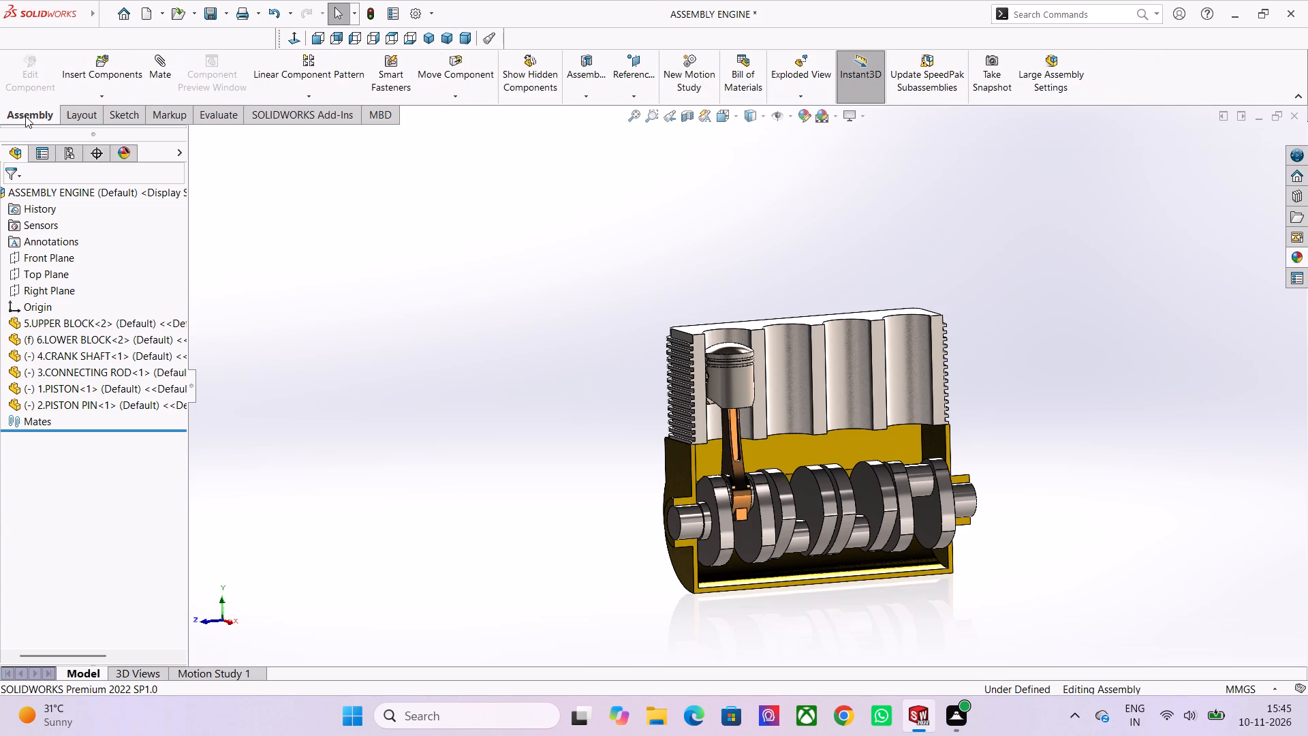
{"action": "left_click", "coordinate": [108, 93]}
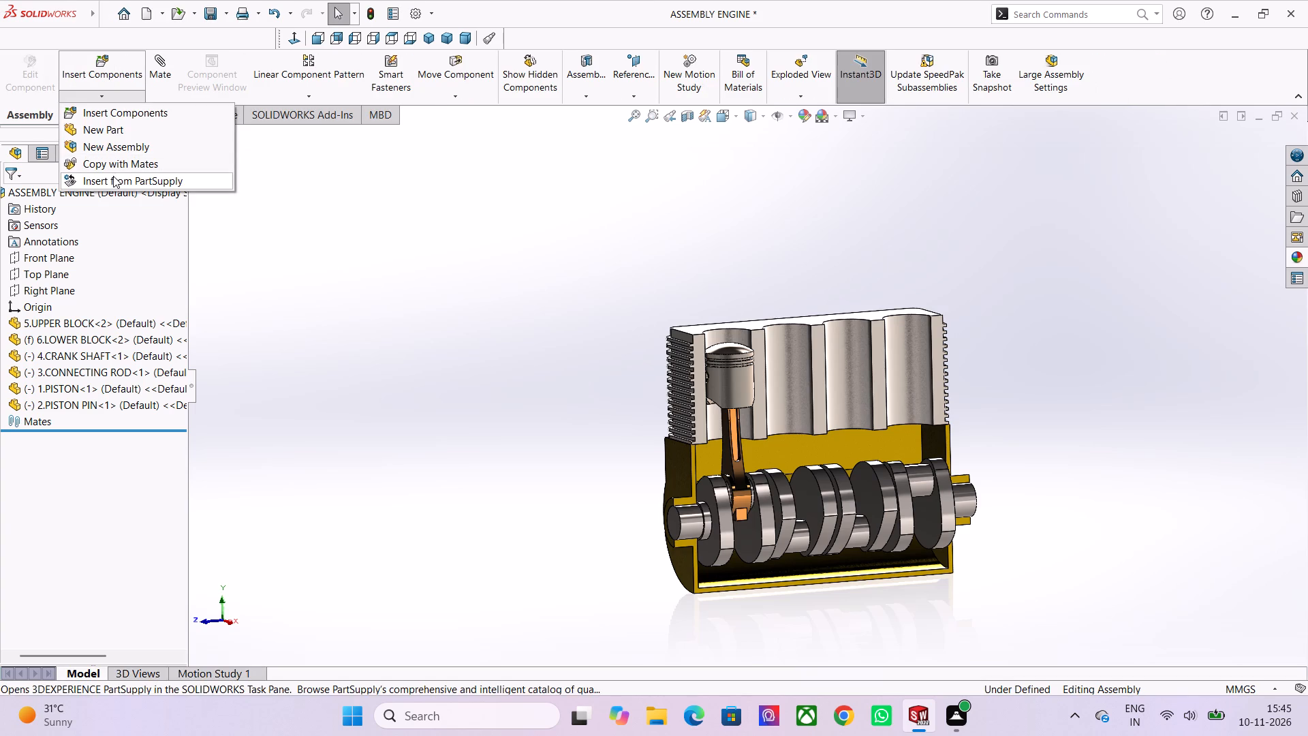
{"action": "left_click", "coordinate": [113, 166]}
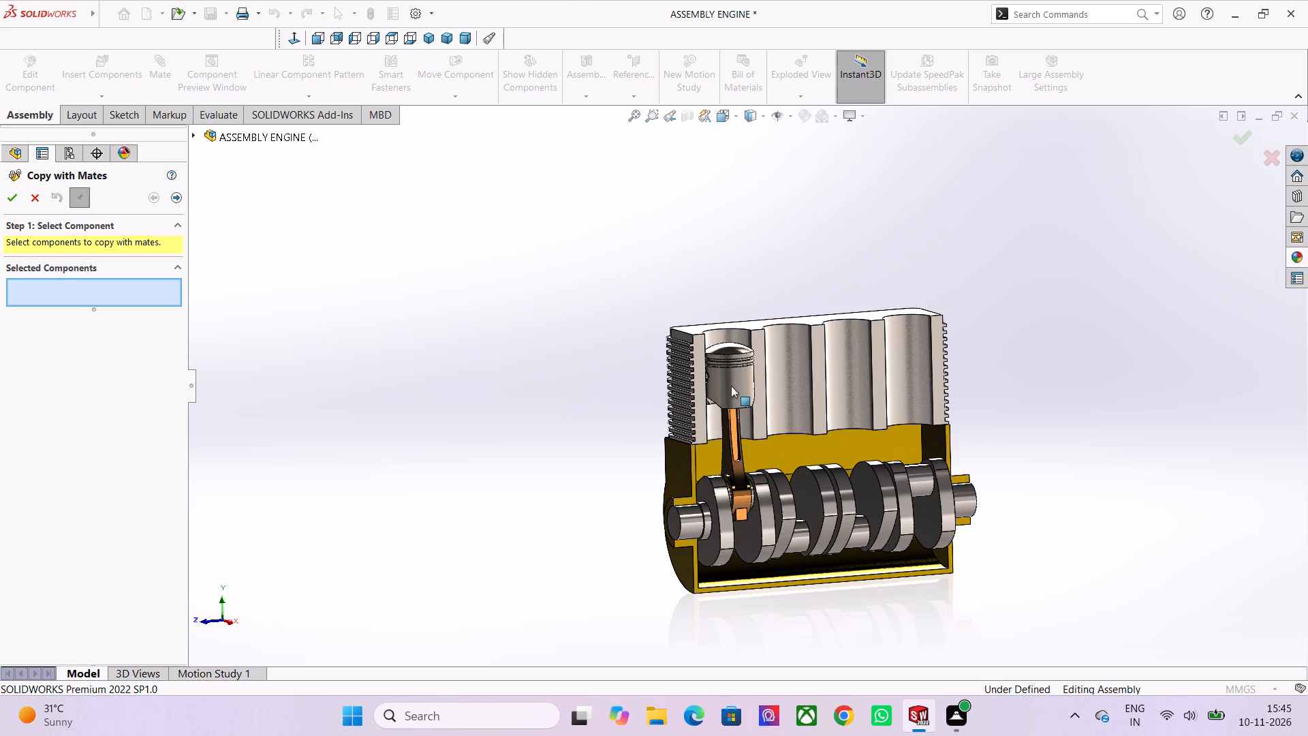
{"action": "scroll", "coordinate": [731, 386], "scroll_direction": "up", "scroll_amount": 3}
{"action": "scroll", "coordinate": [731, 386], "scroll_direction": "down", "scroll_amount": 2}
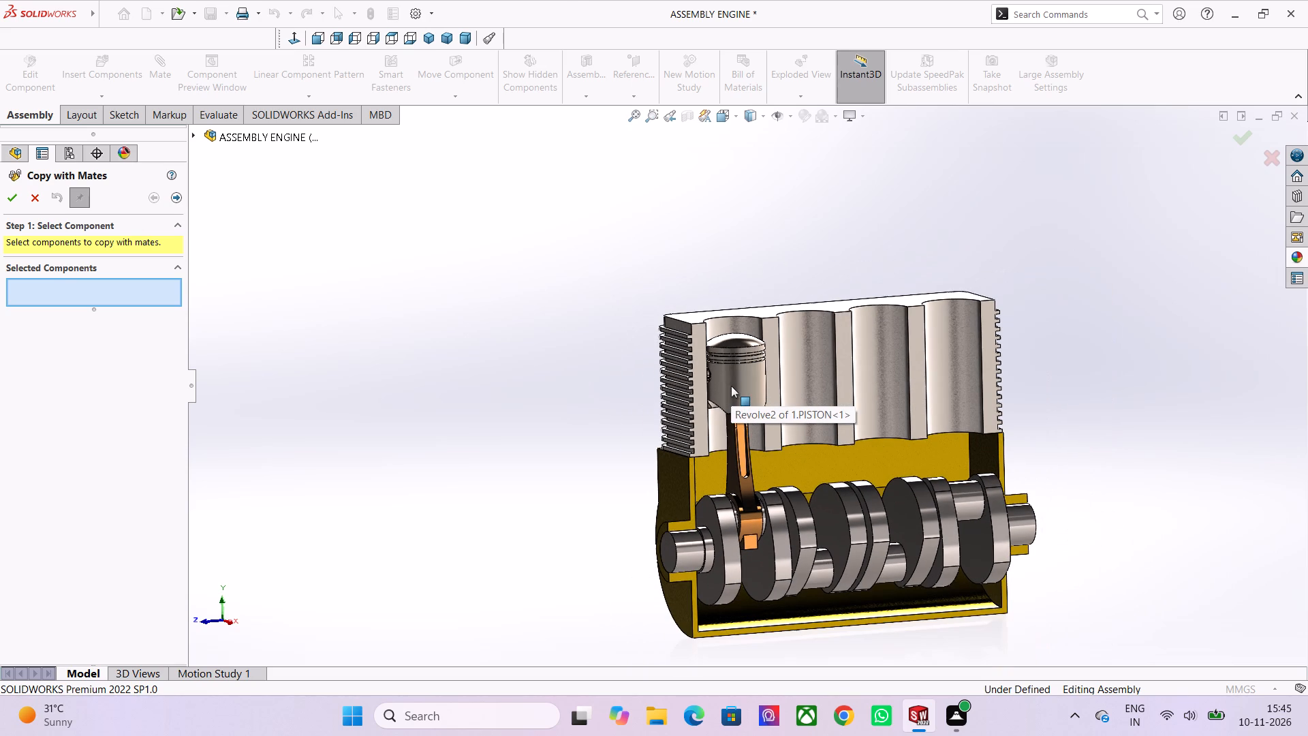
{"action": "scroll", "coordinate": [741, 378], "scroll_direction": "up", "scroll_amount": 4}
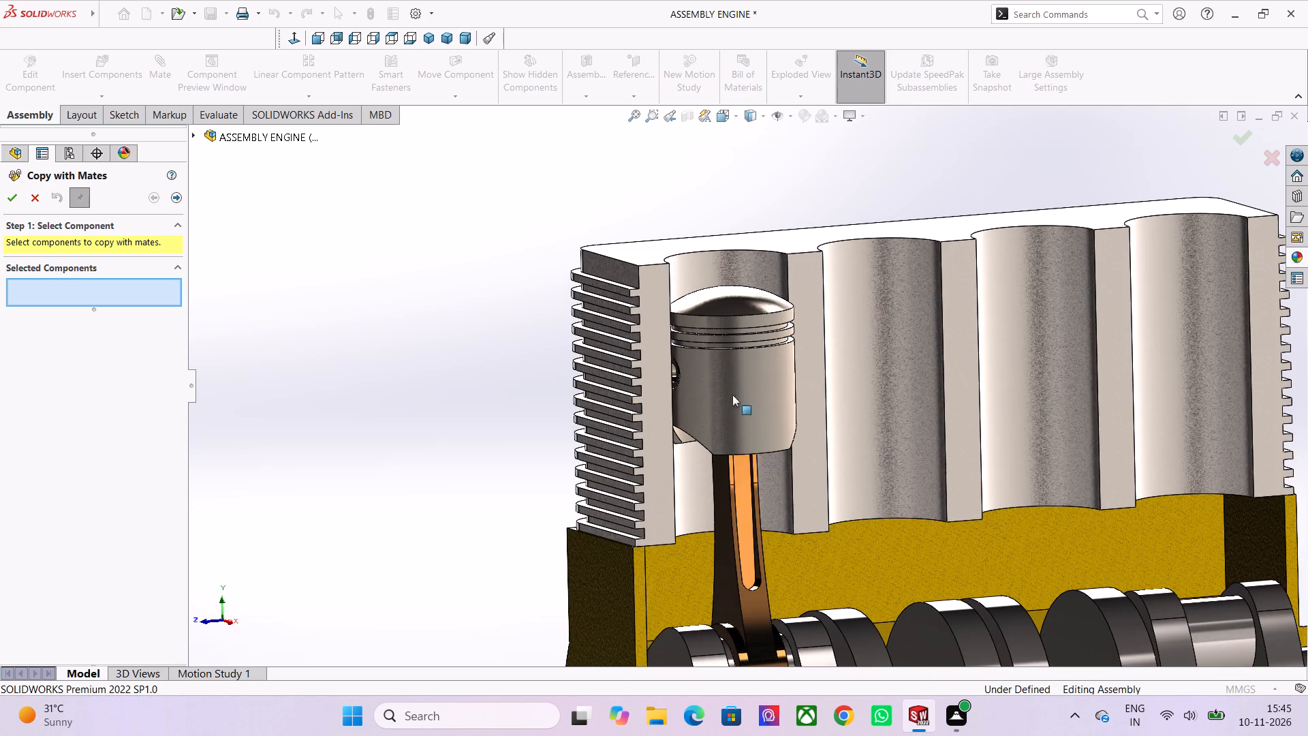
{"action": "scroll", "coordinate": [701, 386], "scroll_direction": "up", "scroll_amount": 7}
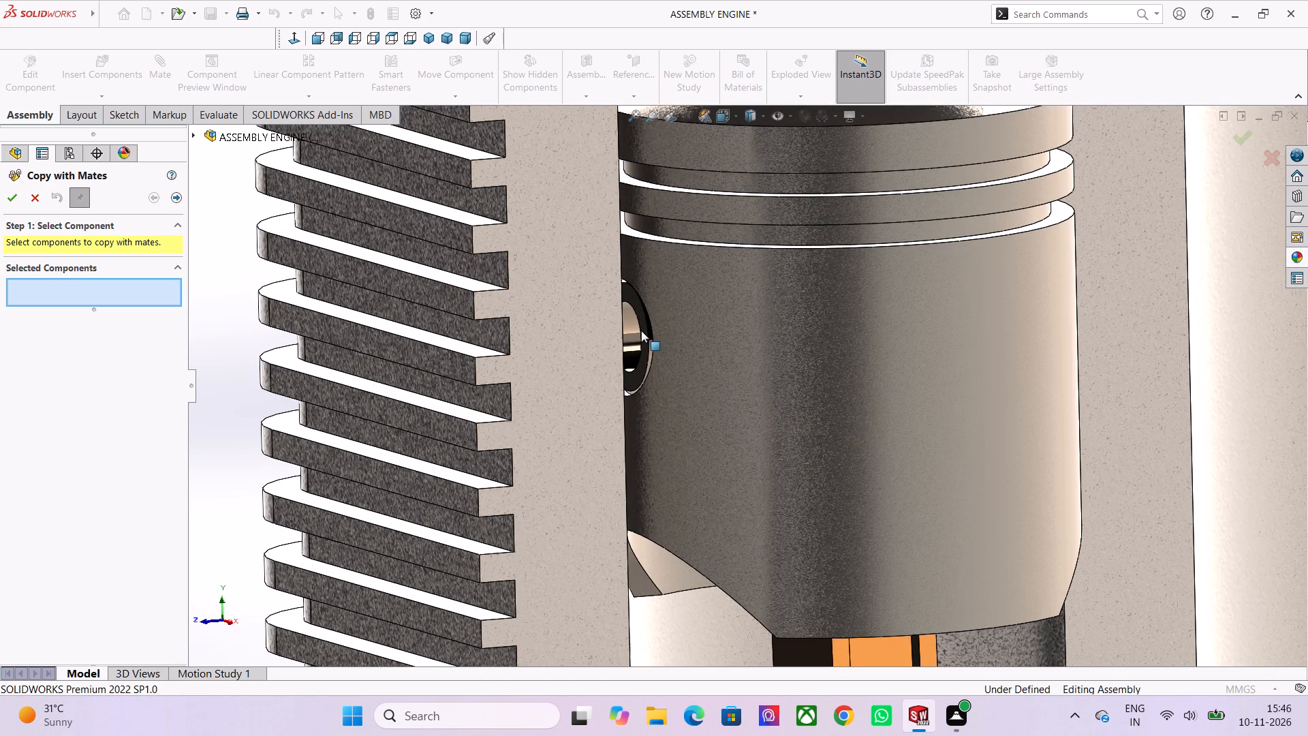
{"action": "left_click", "coordinate": [719, 355]}
{"action": "middle_click_drag", "start_coordinate": [711, 355], "coordinate": [672, 367]}
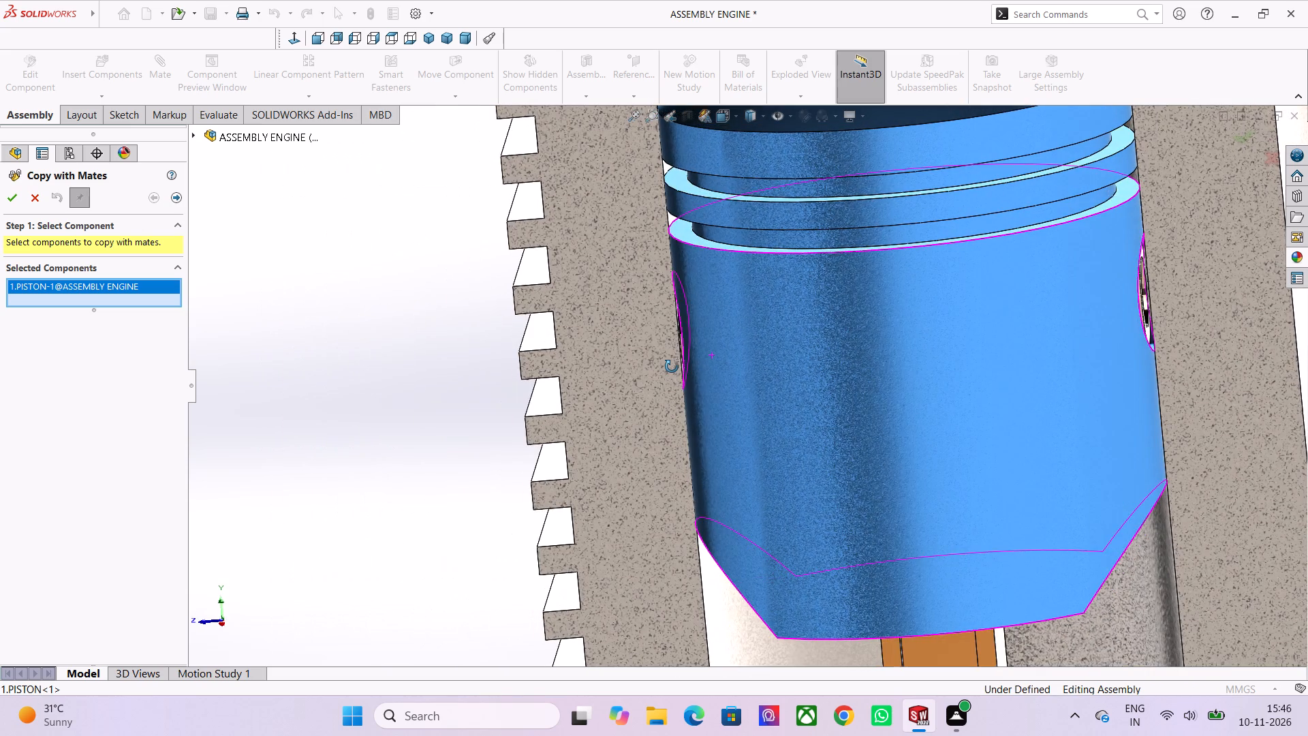
{"action": "middle_click_drag", "start_coordinate": [672, 367], "coordinate": [716, 365]}
{"action": "scroll", "coordinate": [647, 363], "scroll_direction": "up", "scroll_amount": 3}
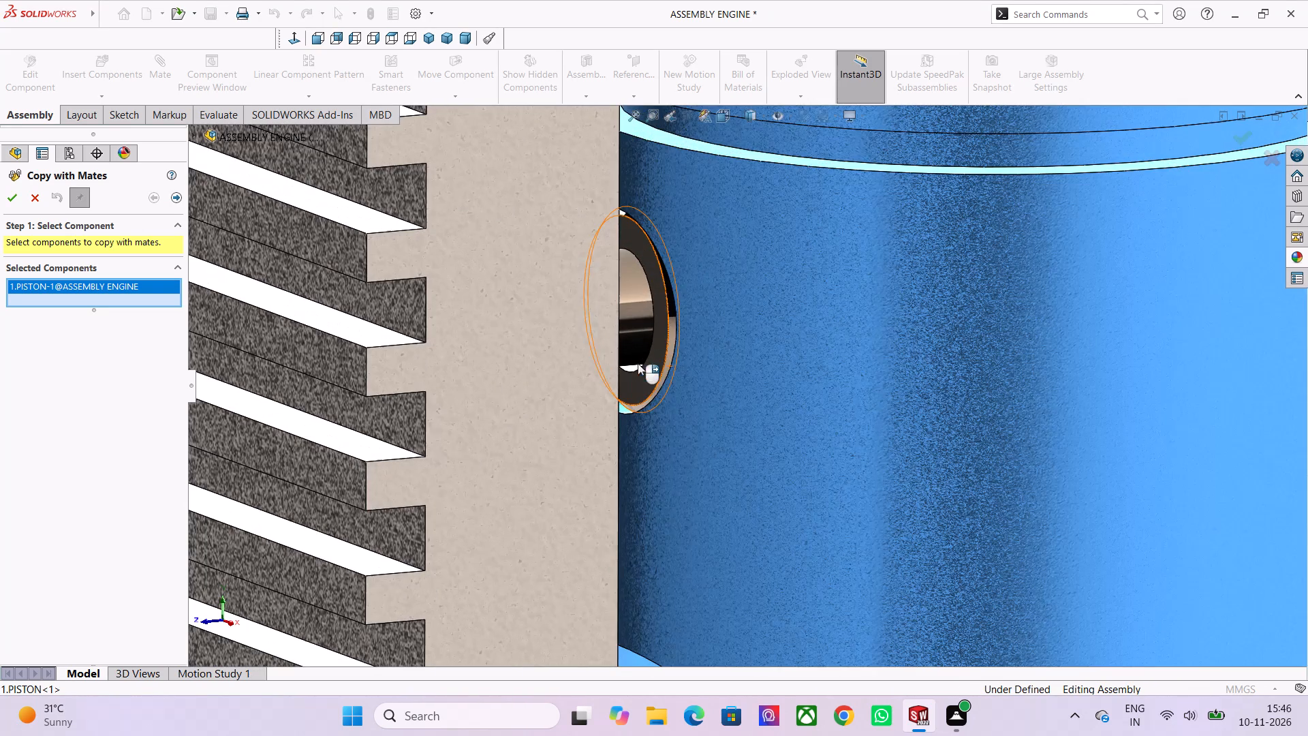
{"action": "left_click", "coordinate": [630, 302]}
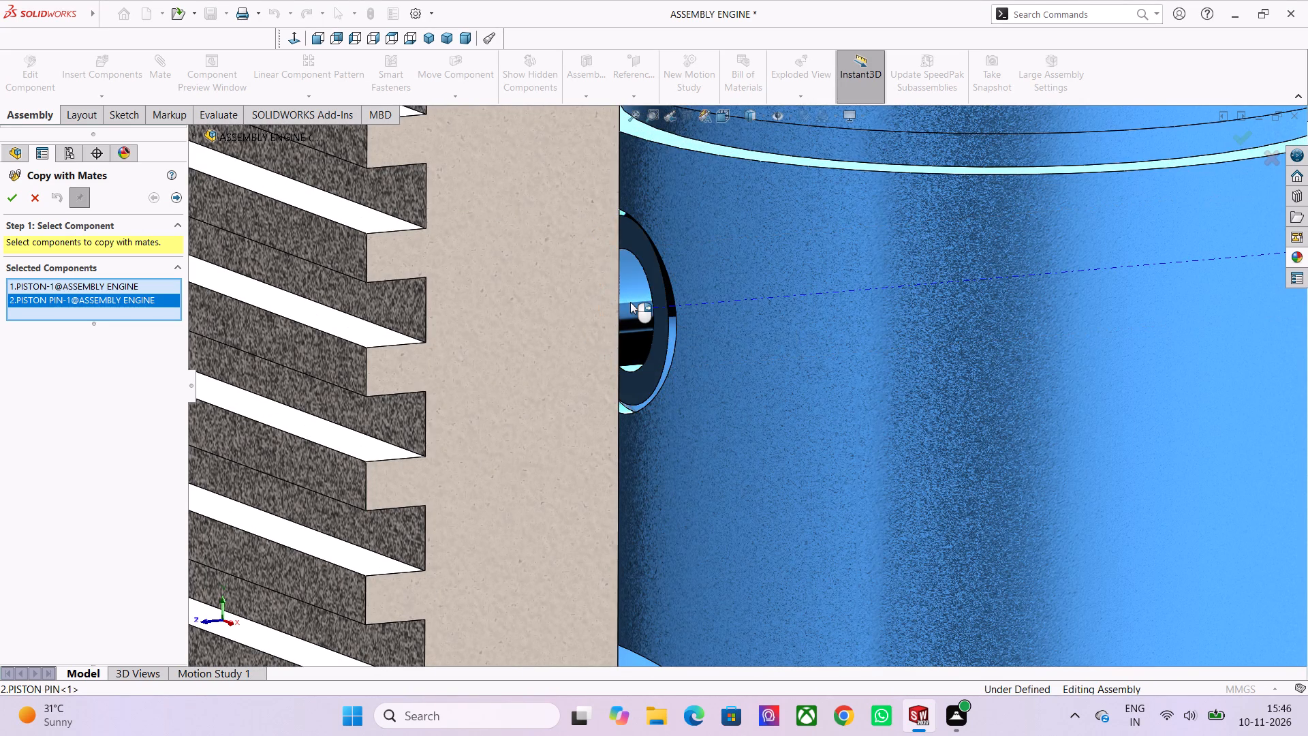
{"action": "scroll", "coordinate": [630, 302], "scroll_direction": "down", "scroll_amount": 4}
{"action": "scroll", "coordinate": [679, 403], "scroll_direction": "down", "scroll_amount": 5}
{"action": "scroll", "coordinate": [773, 508], "scroll_direction": "down", "scroll_amount": 3}
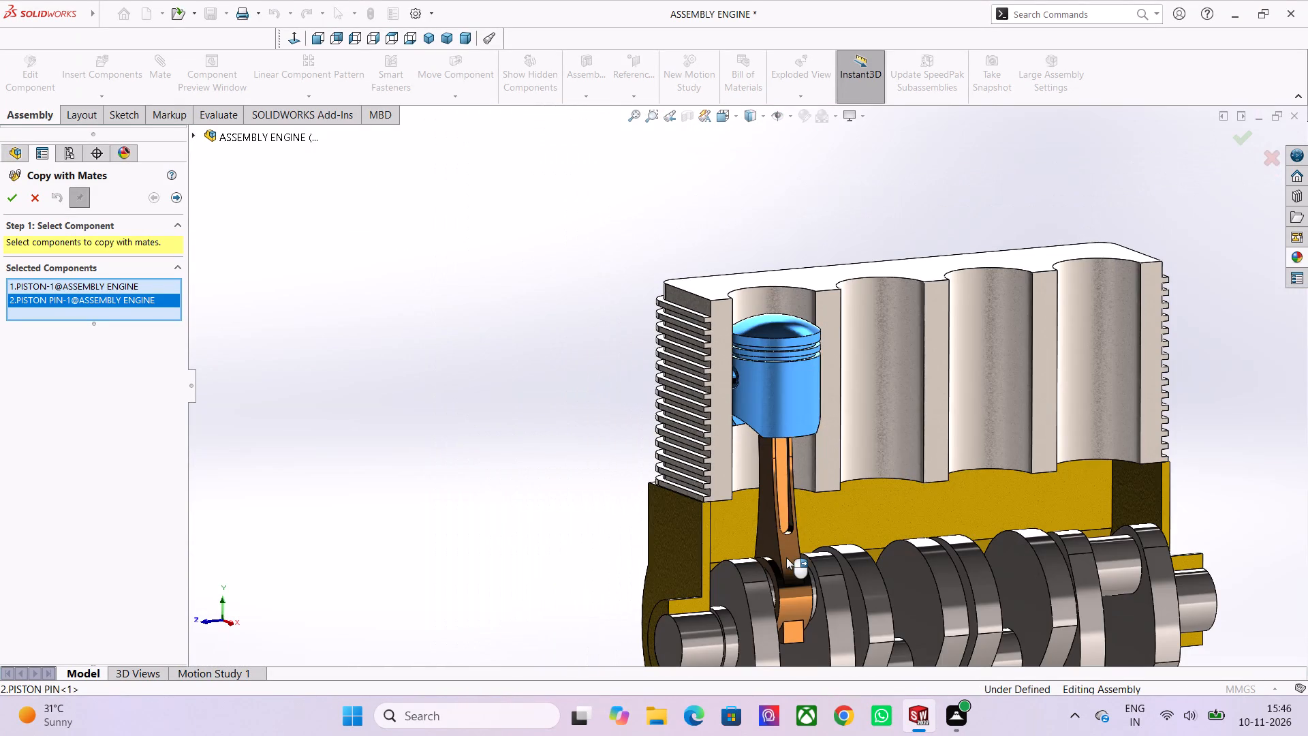
{"action": "left_click", "coordinate": [786, 555]}
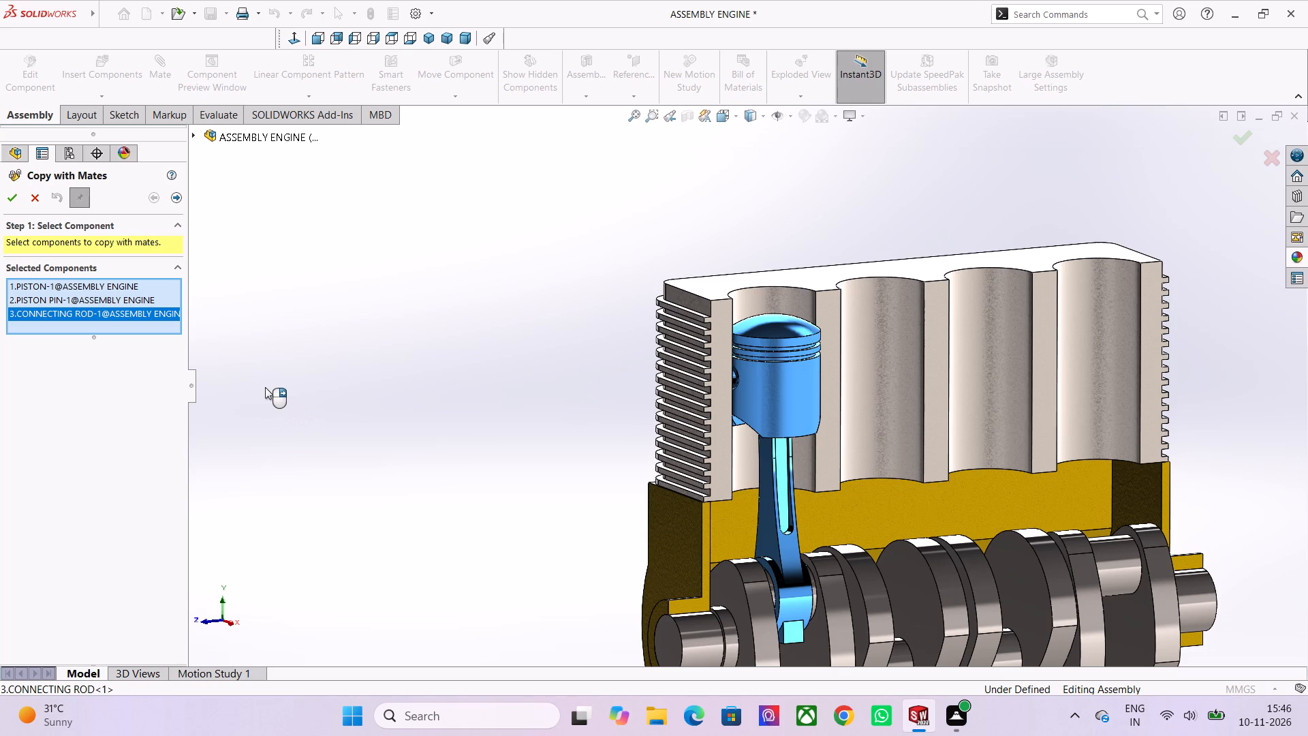
{"action": "left_click", "coordinate": [174, 196]}
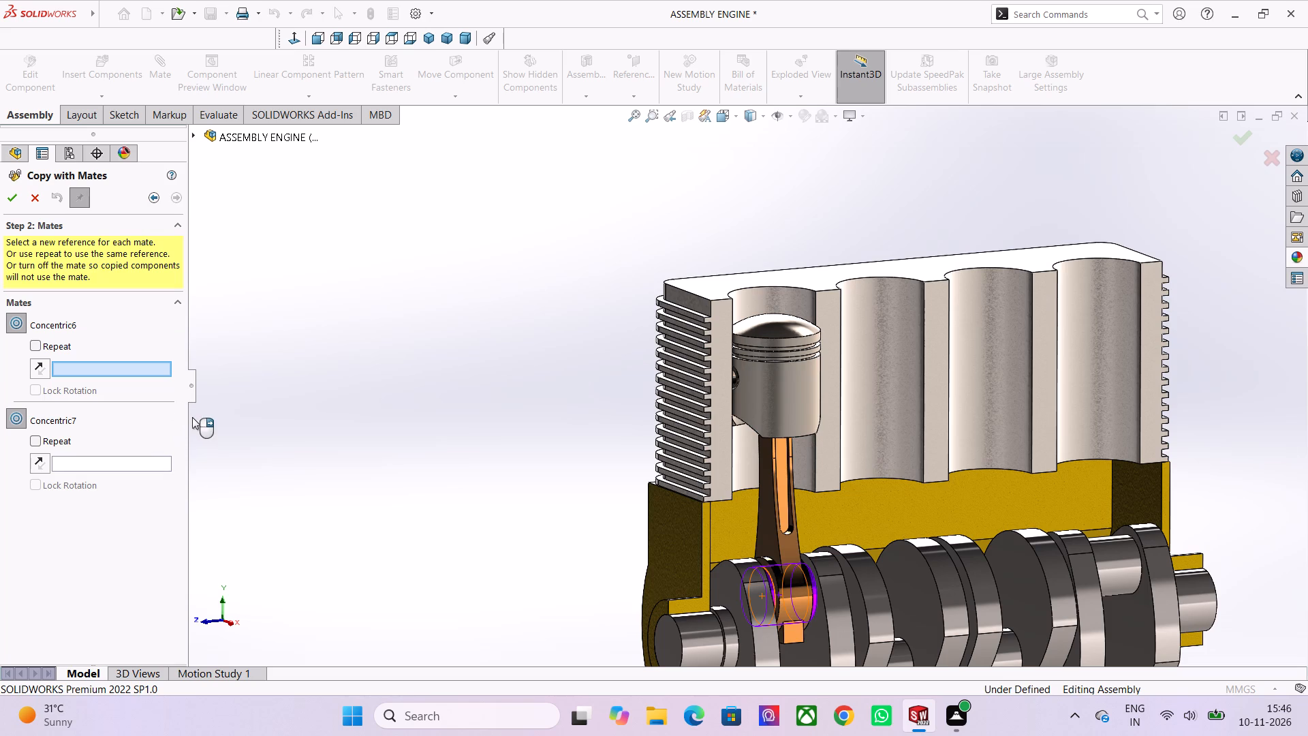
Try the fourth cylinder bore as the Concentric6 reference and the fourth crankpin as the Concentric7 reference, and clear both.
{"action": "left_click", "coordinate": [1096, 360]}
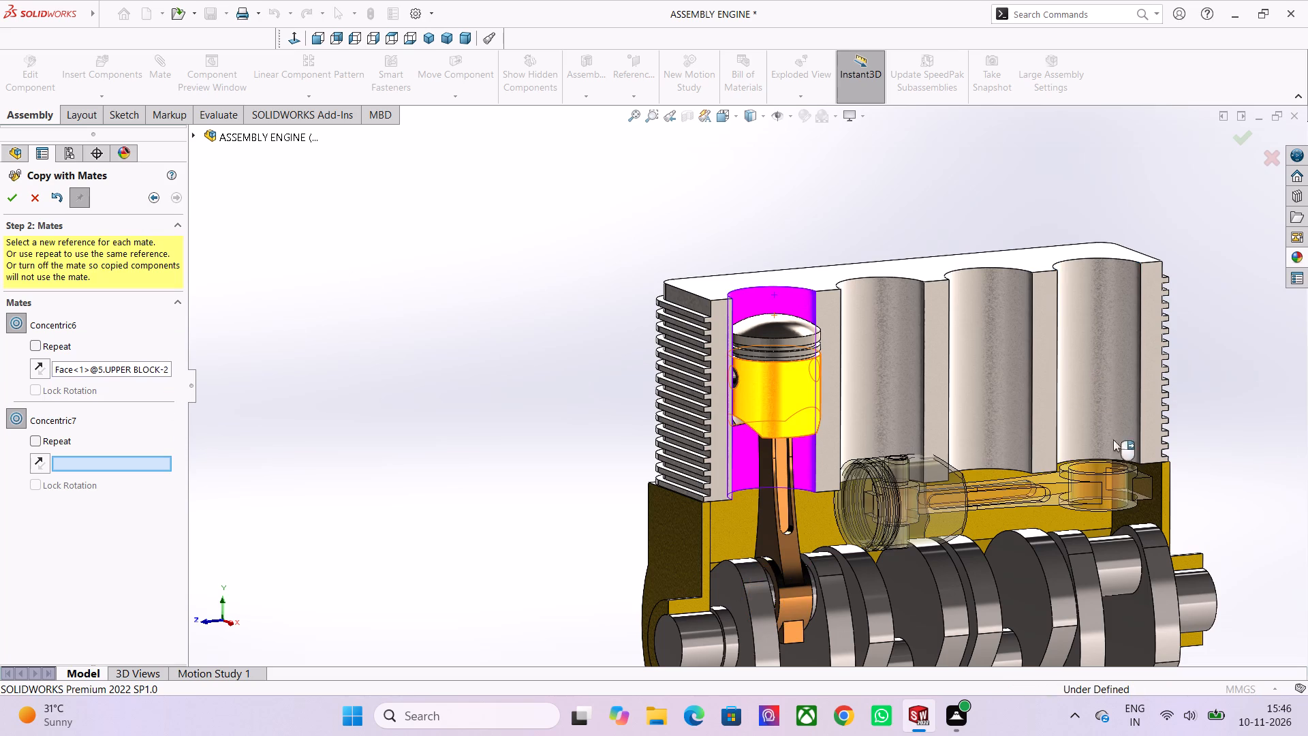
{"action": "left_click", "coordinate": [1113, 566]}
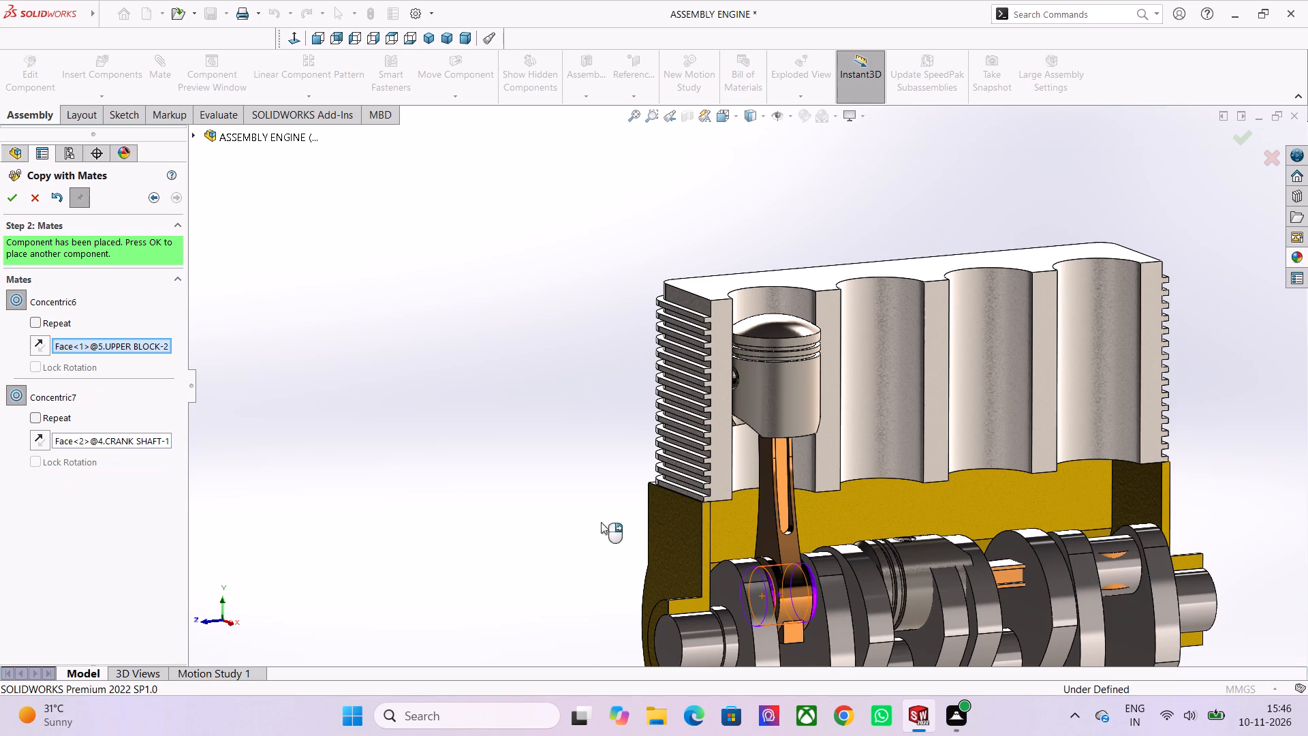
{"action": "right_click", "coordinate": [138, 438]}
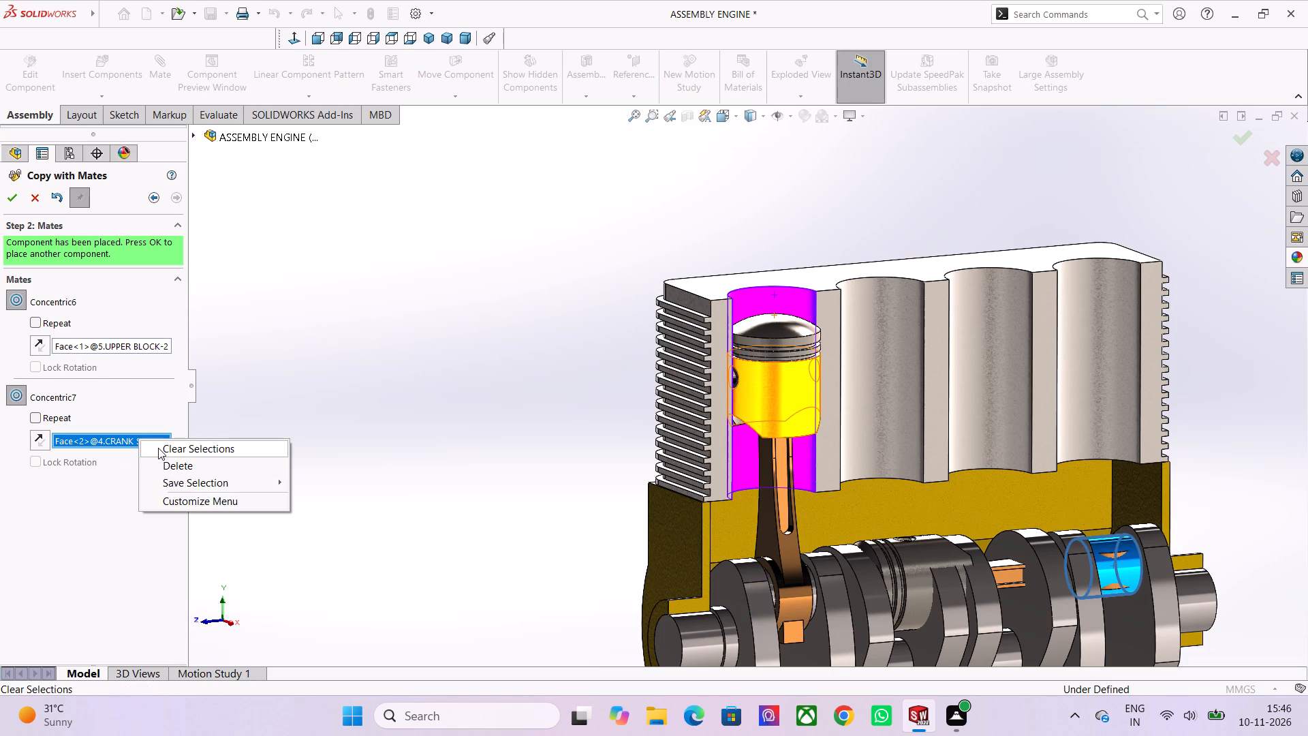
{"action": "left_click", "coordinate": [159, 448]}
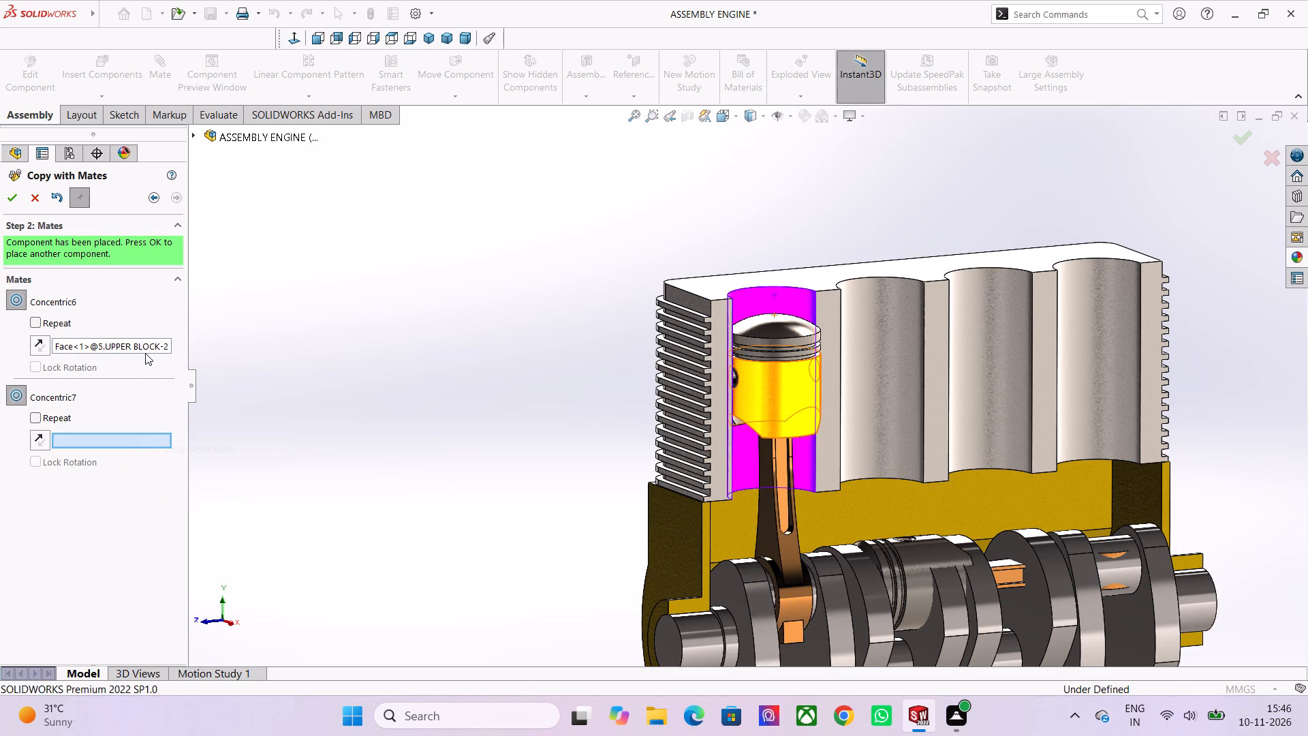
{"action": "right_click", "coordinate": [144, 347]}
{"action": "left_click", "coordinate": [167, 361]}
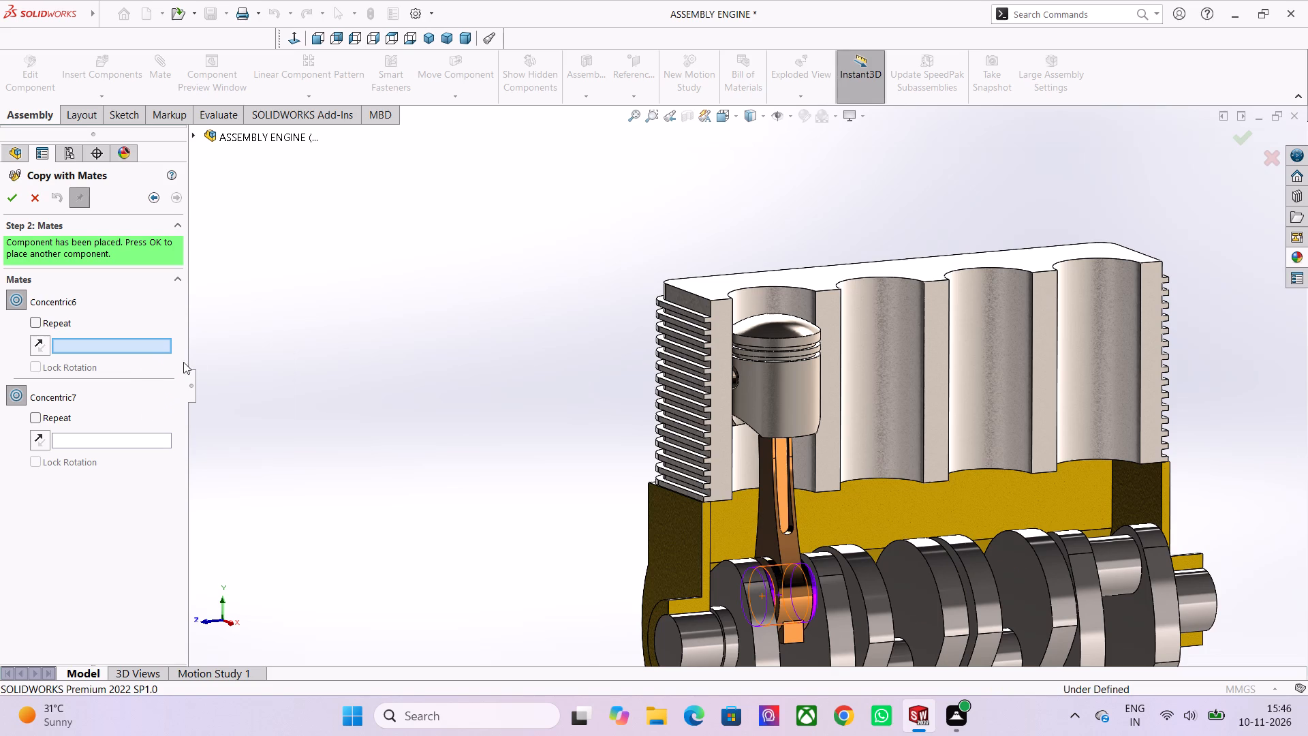
Place the copied set using the fourth crankpin for Concentric6 and the upper block's fourth bore for Concentric7, and finish copying.
{"action": "left_click", "coordinate": [1106, 574]}
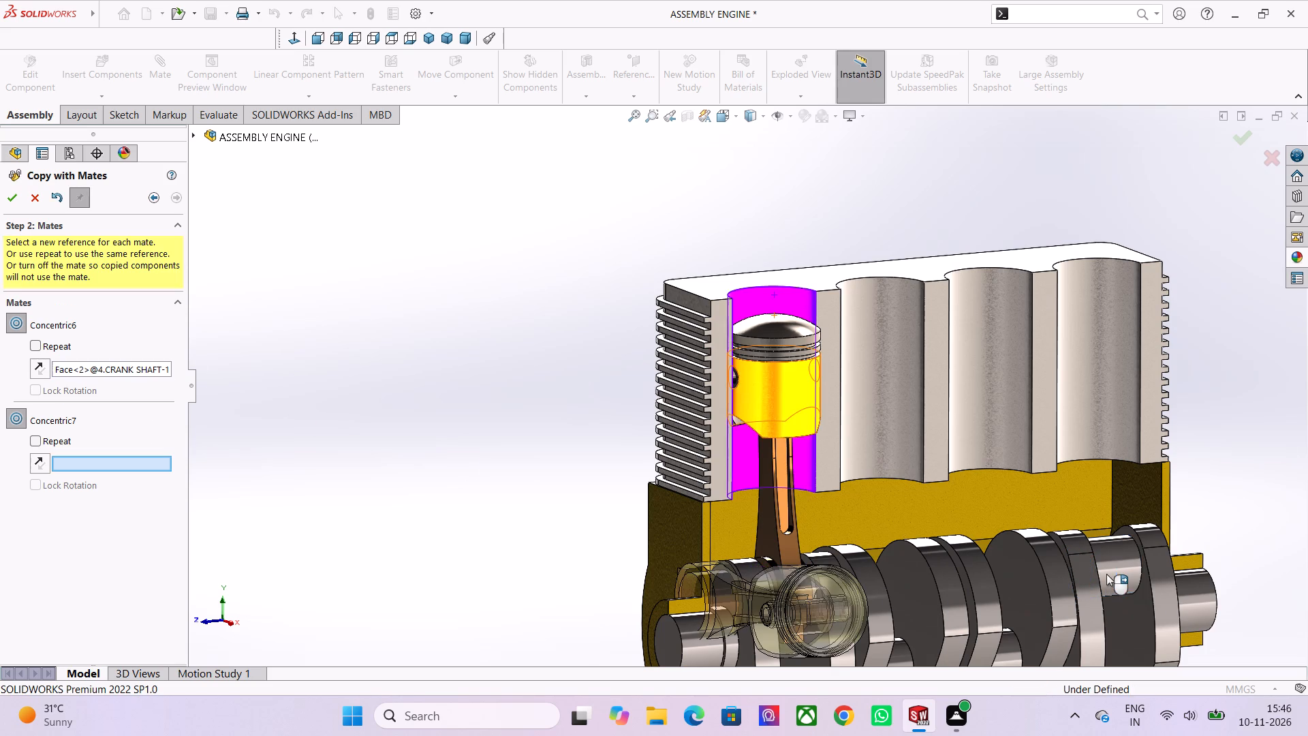
{"action": "left_click", "coordinate": [1080, 361]}
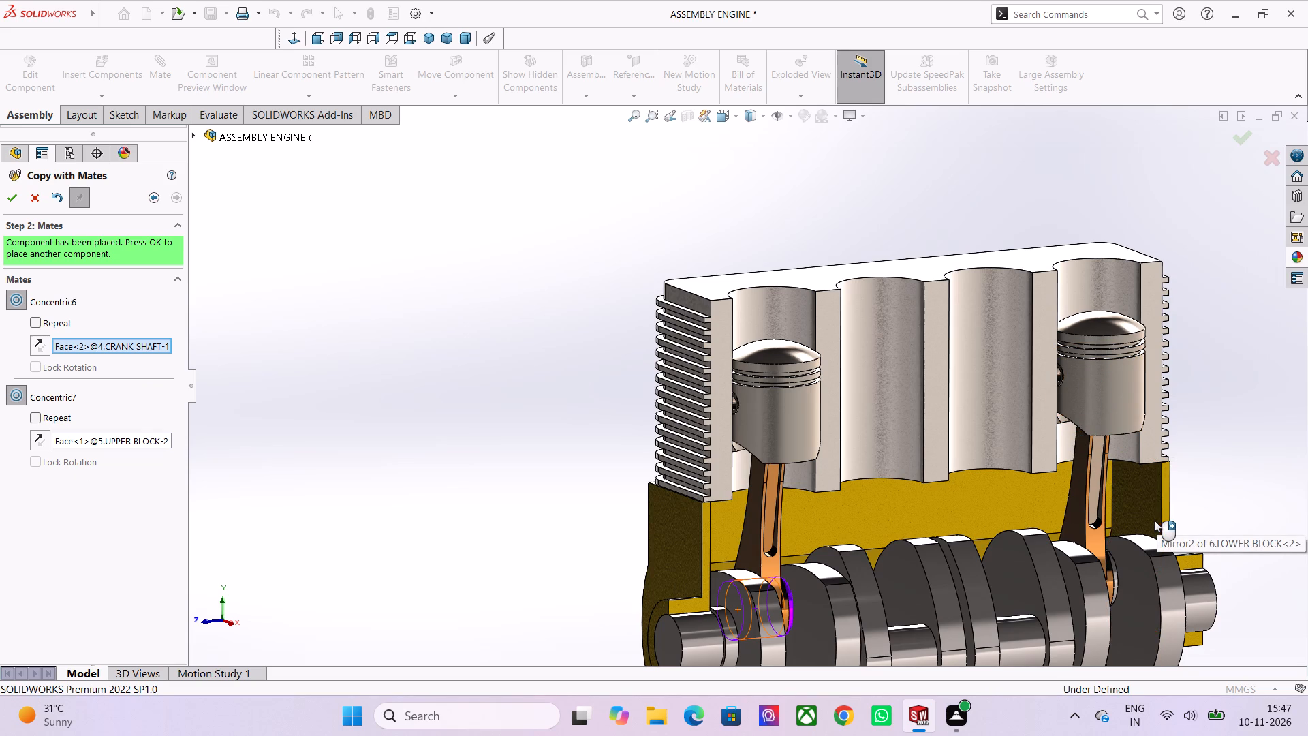
{"action": "scroll", "coordinate": [1154, 520], "scroll_direction": "up", "scroll_amount": 1}
{"action": "scroll", "coordinate": [978, 564], "scroll_direction": "down", "scroll_amount": 1}
{"action": "scroll", "coordinate": [624, 550], "scroll_direction": "down", "scroll_amount": 2}
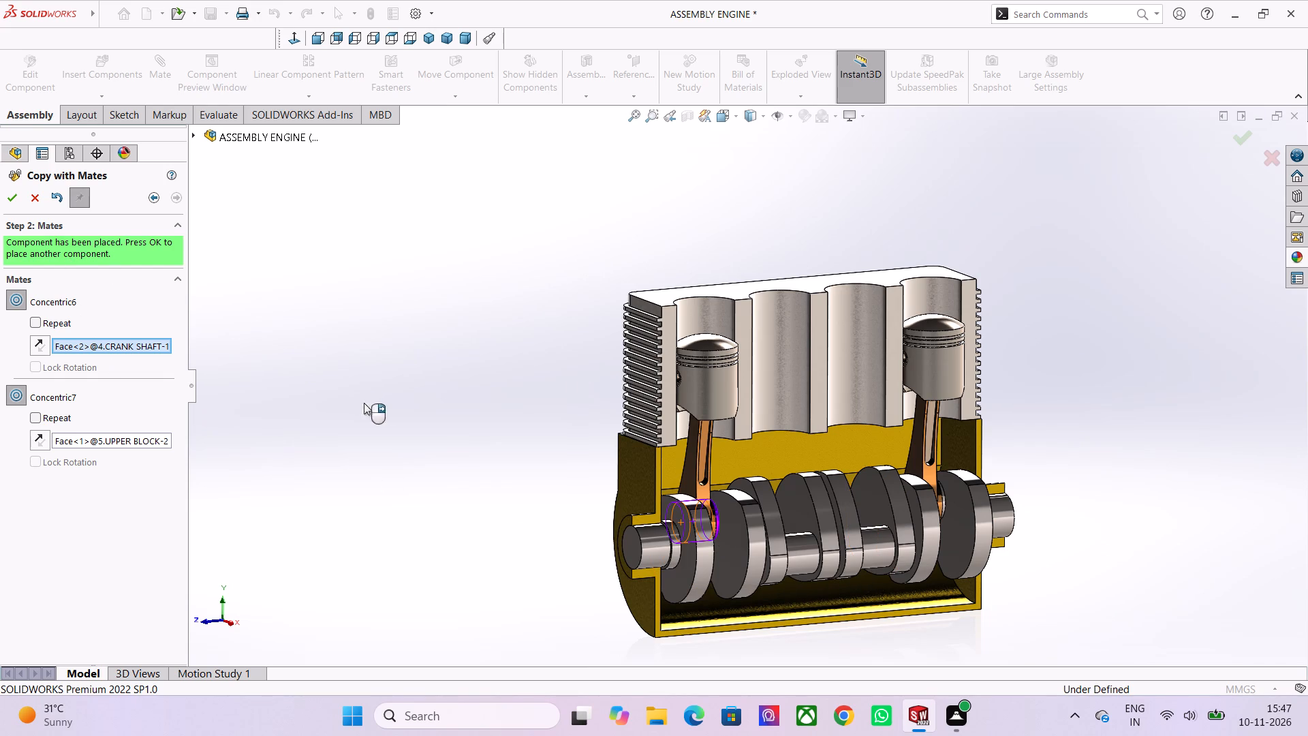
{"action": "scroll", "coordinate": [523, 397], "scroll_direction": "up", "scroll_amount": 2}
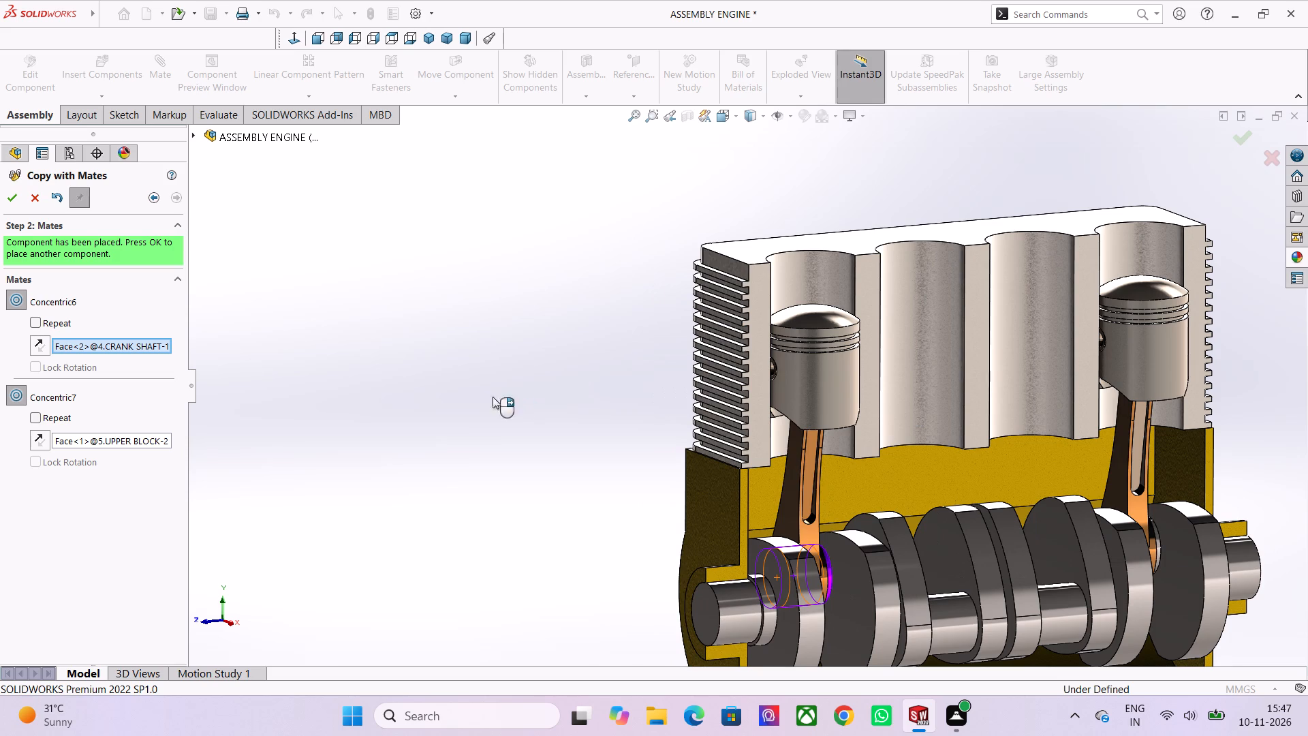
{"action": "left_click", "coordinate": [10, 199]}
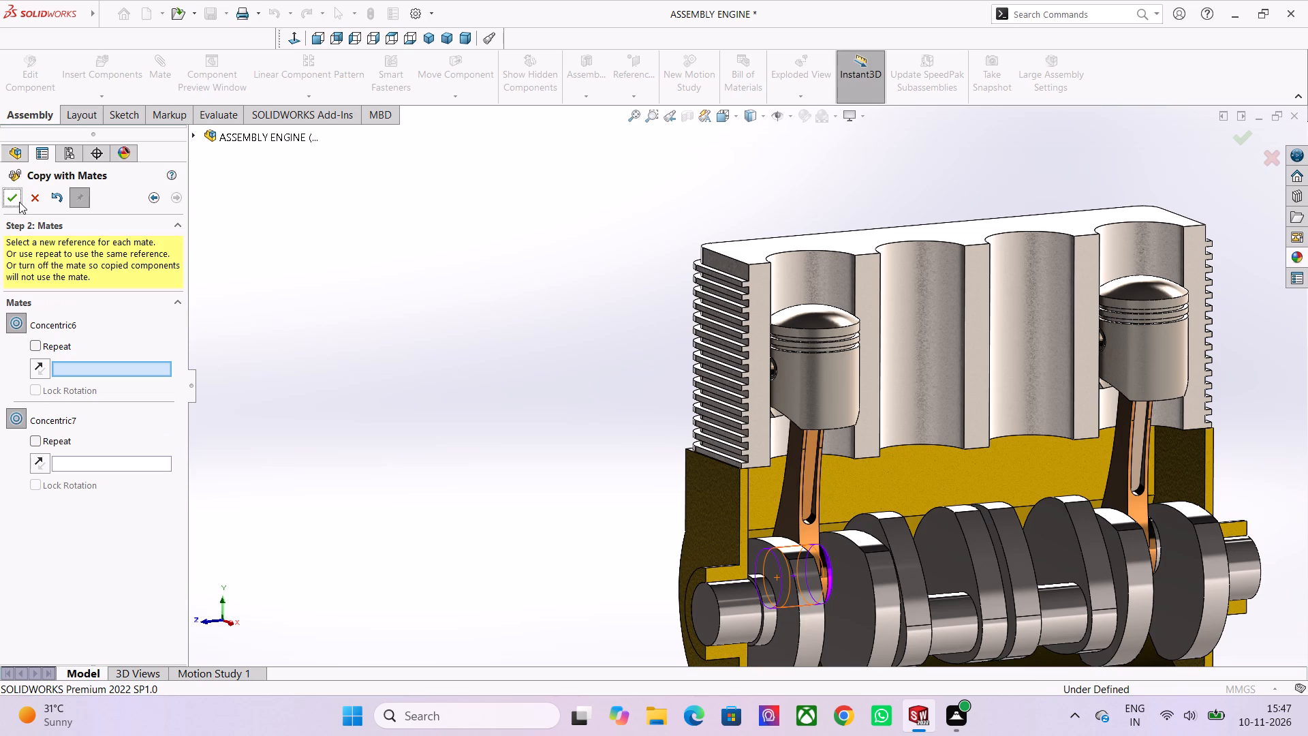
{"action": "left_click", "coordinate": [35, 195]}
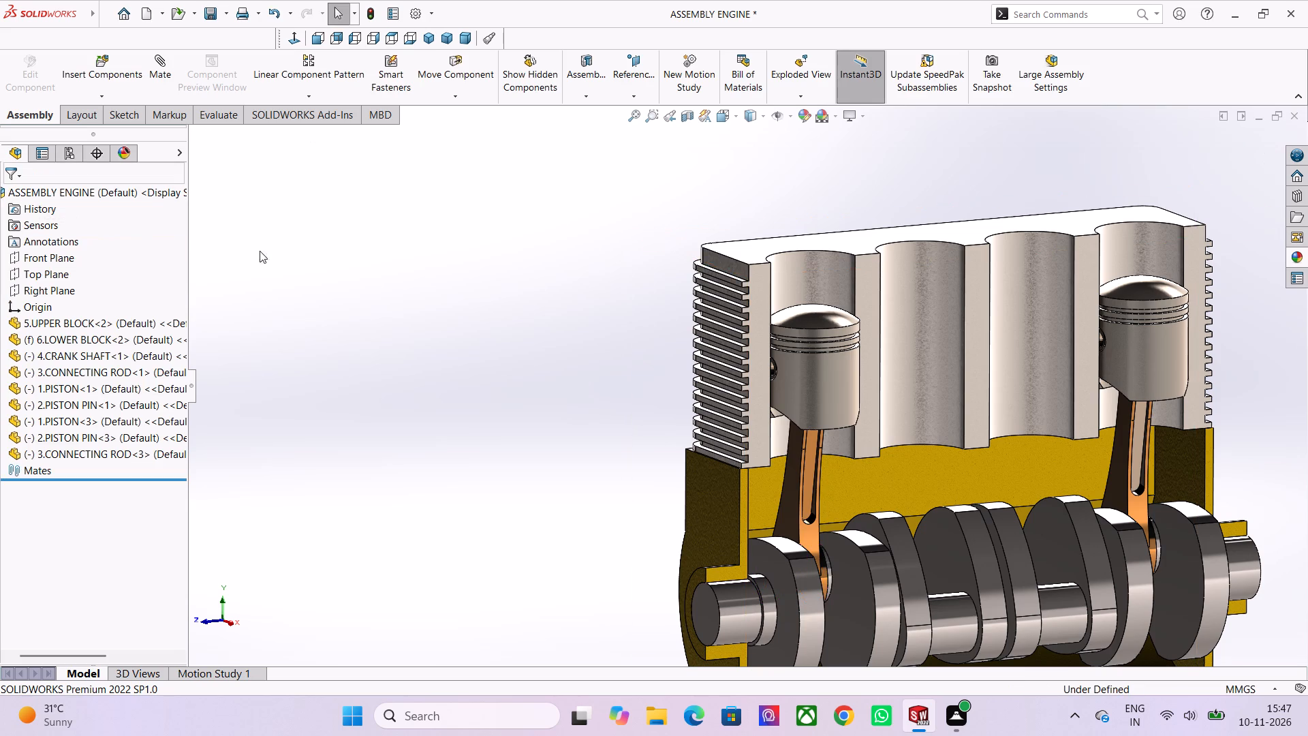
Turn the crankshaft back and forth by its end journal to test the motion of the first and fourth pistons.
{"action": "scroll", "coordinate": [587, 335], "scroll_direction": "down", "scroll_amount": 3}
{"action": "left_click_drag", "start_coordinate": [728, 506], "coordinate": [694, 531]}
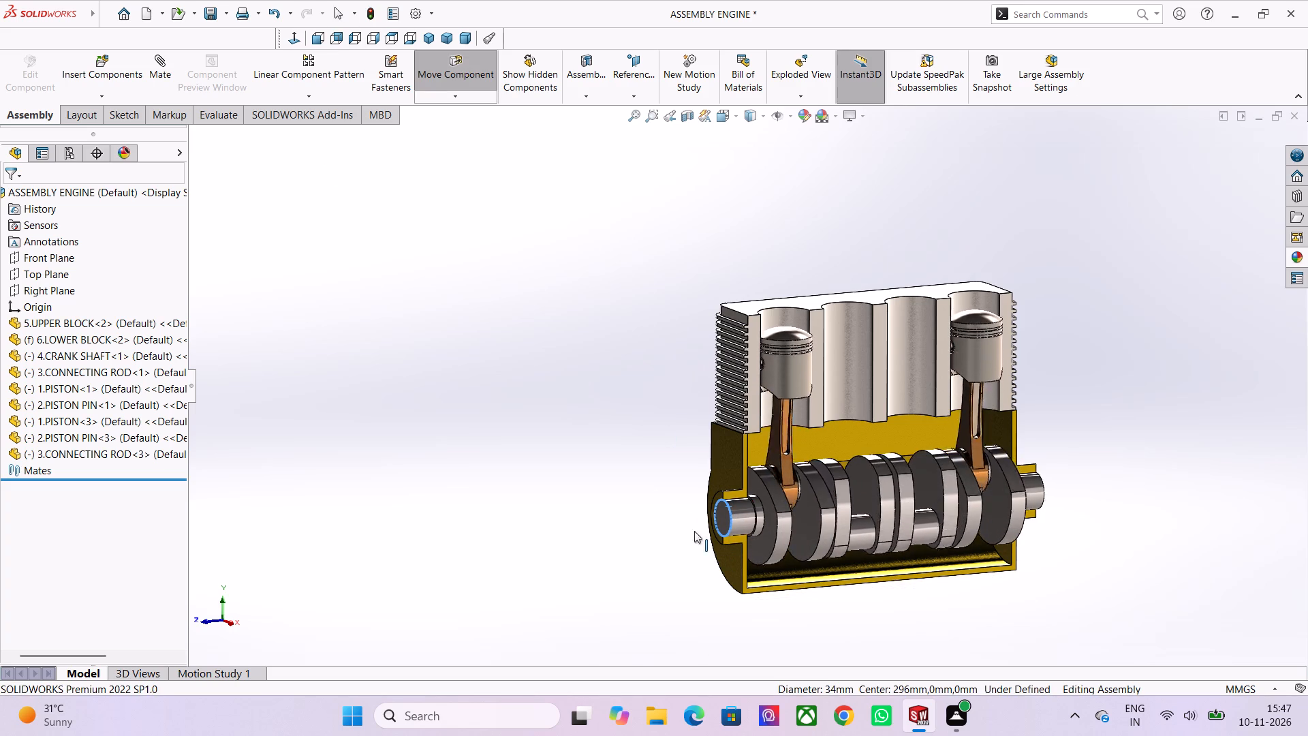
{"action": "left_click_drag", "start_coordinate": [694, 531], "coordinate": [842, 510]}
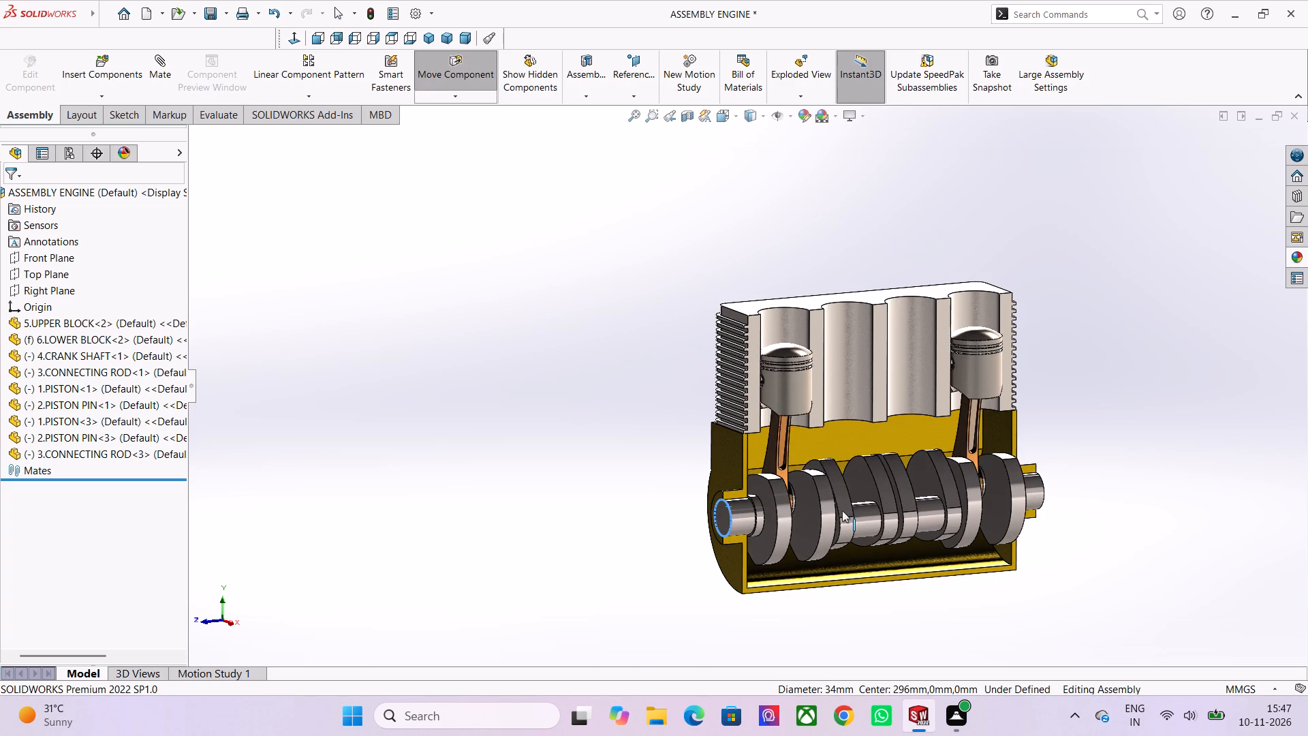
{"action": "left_click_drag", "start_coordinate": [842, 510], "coordinate": [780, 463]}
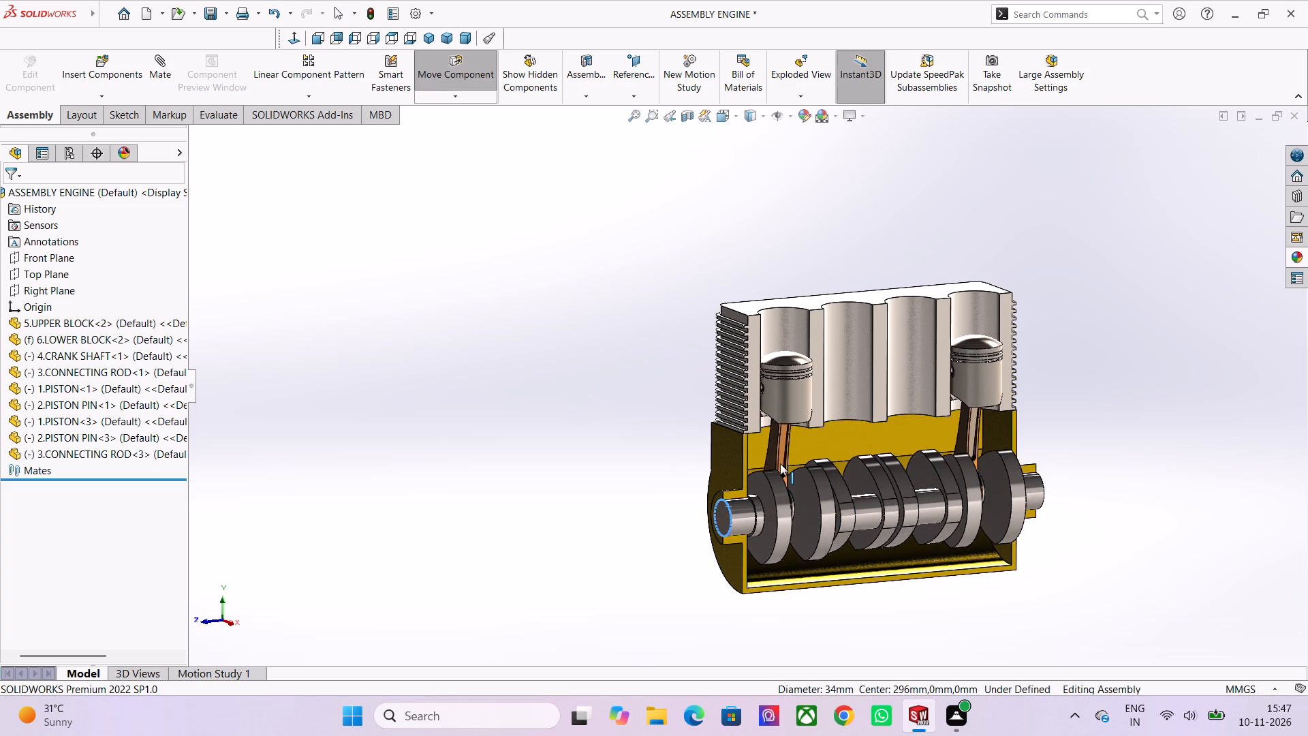
{"action": "left_click_drag", "start_coordinate": [780, 463], "coordinate": [681, 373]}
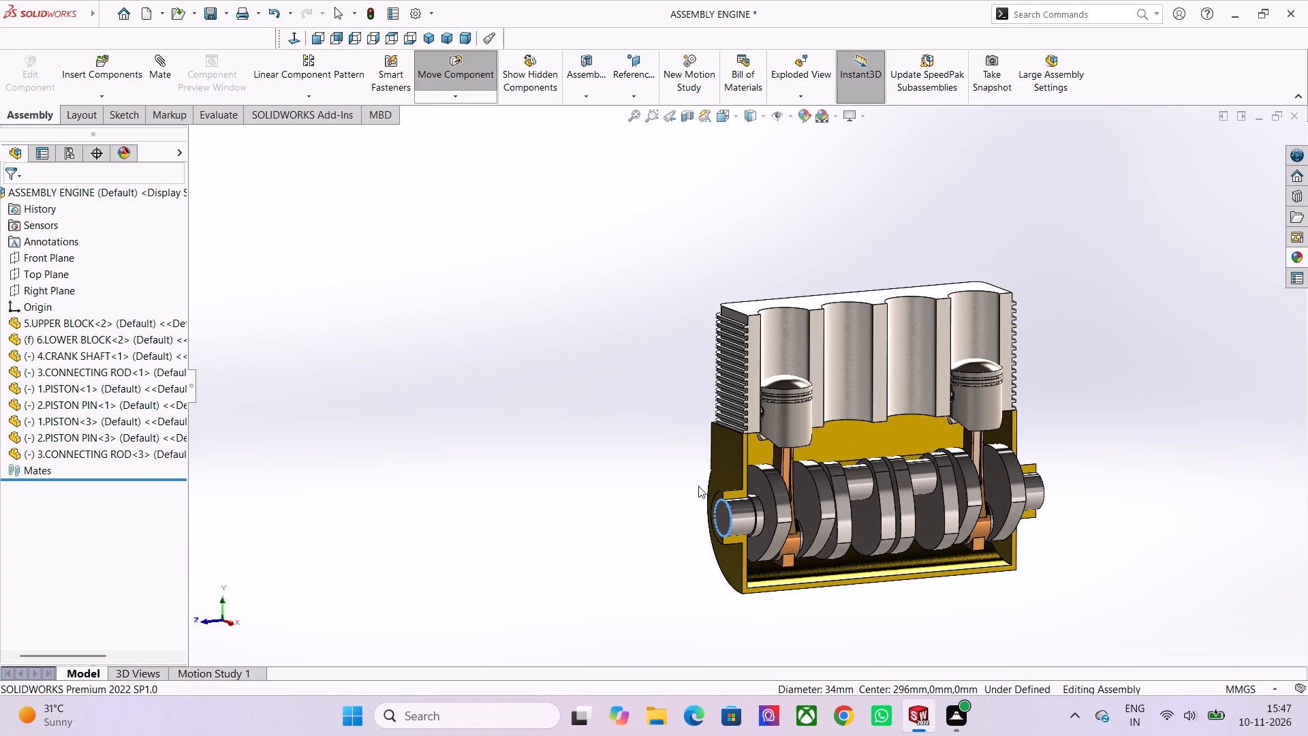
{"action": "left_click_drag", "start_coordinate": [722, 509], "coordinate": [736, 545]}
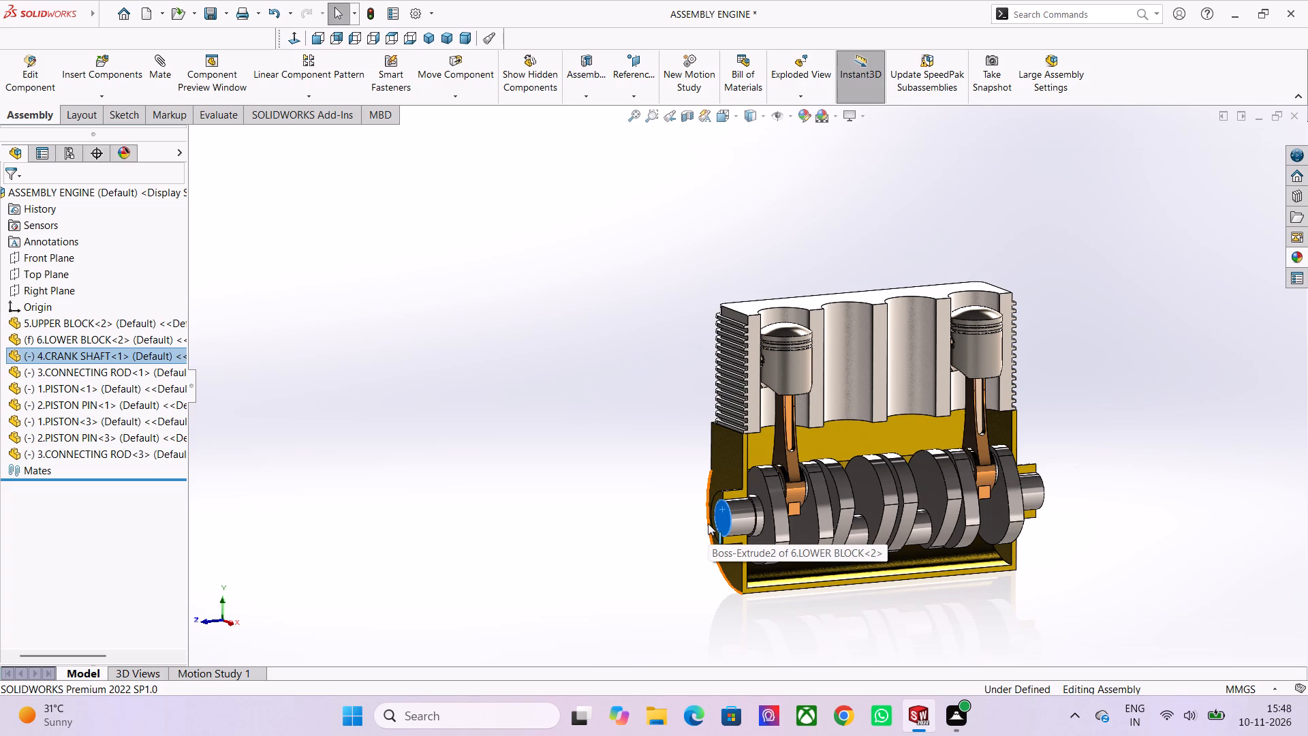
Examine the pistons and connecting rods in the first and fourth cylinders, both up close and in the whole engine.
{"action": "scroll", "coordinate": [889, 382], "scroll_direction": "up", "scroll_amount": 3}
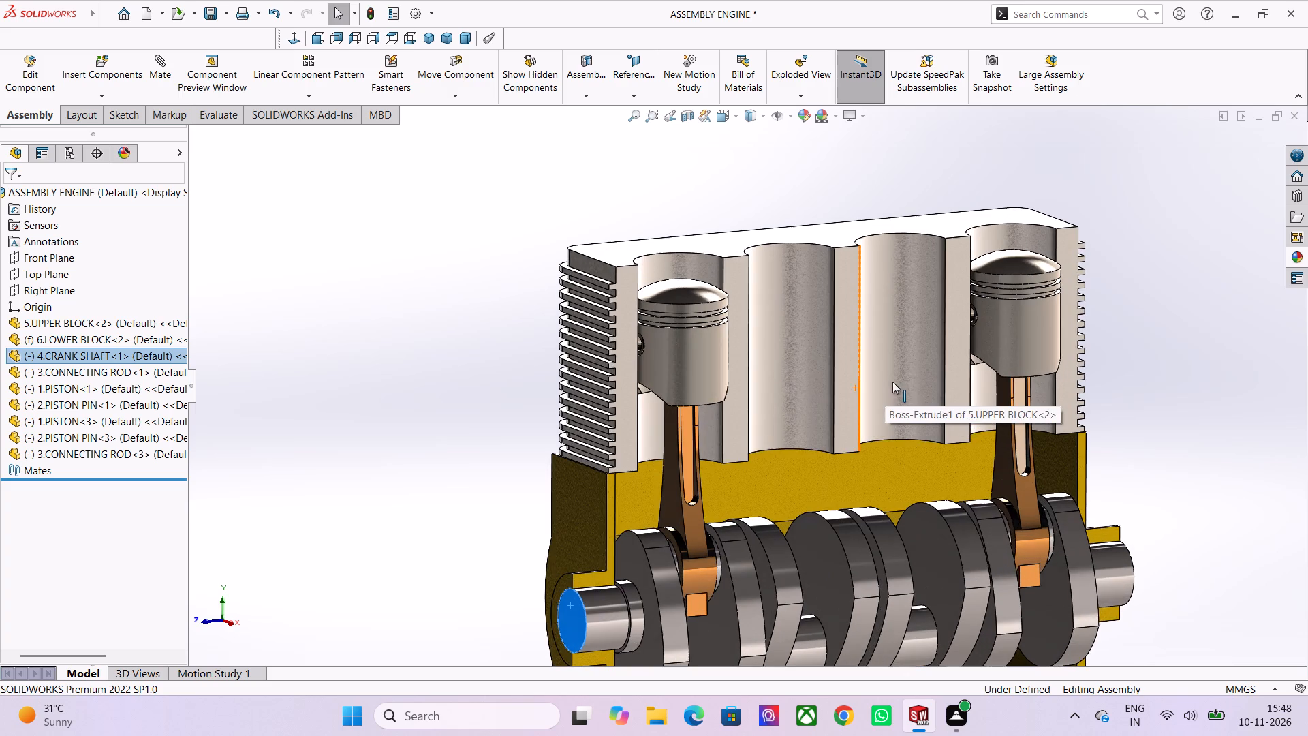
{"action": "scroll", "coordinate": [907, 375], "scroll_direction": "up", "scroll_amount": 4}
{"action": "scroll", "coordinate": [407, 464], "scroll_direction": "down", "scroll_amount": 1}
{"action": "scroll", "coordinate": [80, 478], "scroll_direction": "down", "scroll_amount": 3}
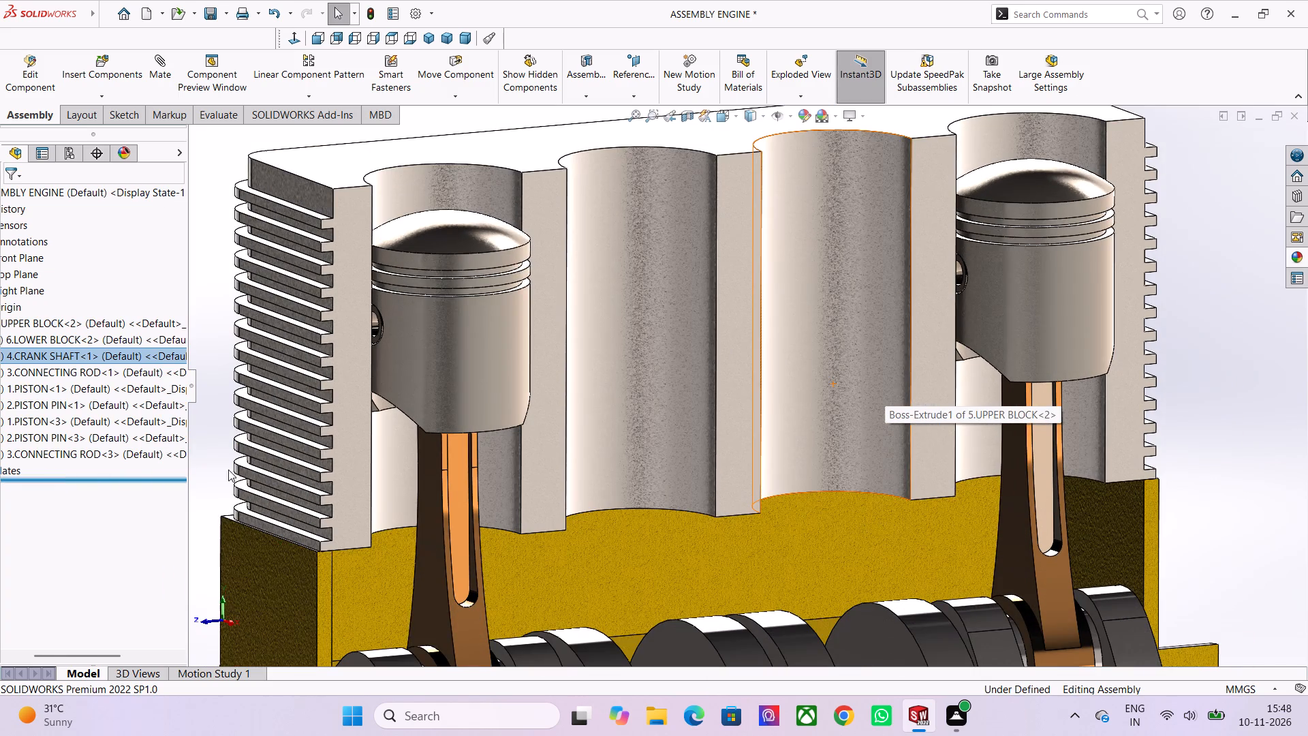
{"action": "scroll", "coordinate": [269, 458], "scroll_direction": "down", "scroll_amount": 5}
{"action": "scroll", "coordinate": [91, 412], "scroll_direction": "down", "scroll_amount": 2}
{"action": "scroll", "coordinate": [91, 412], "scroll_direction": "up", "scroll_amount": 3}
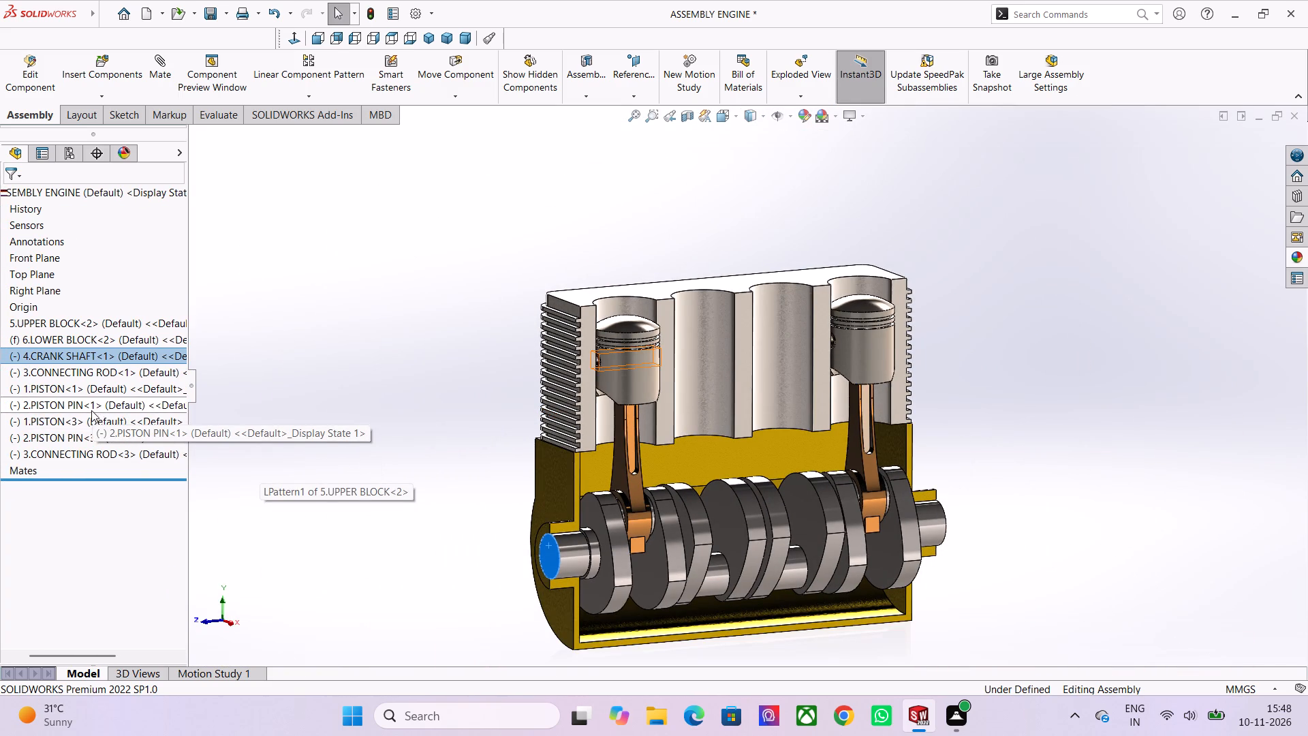
{"action": "scroll", "coordinate": [91, 410], "scroll_direction": "up", "scroll_amount": 4}
{"action": "scroll", "coordinate": [297, 484], "scroll_direction": "down", "scroll_amount": 1}
{"action": "scroll", "coordinate": [670, 420], "scroll_direction": "up", "scroll_amount": 1}
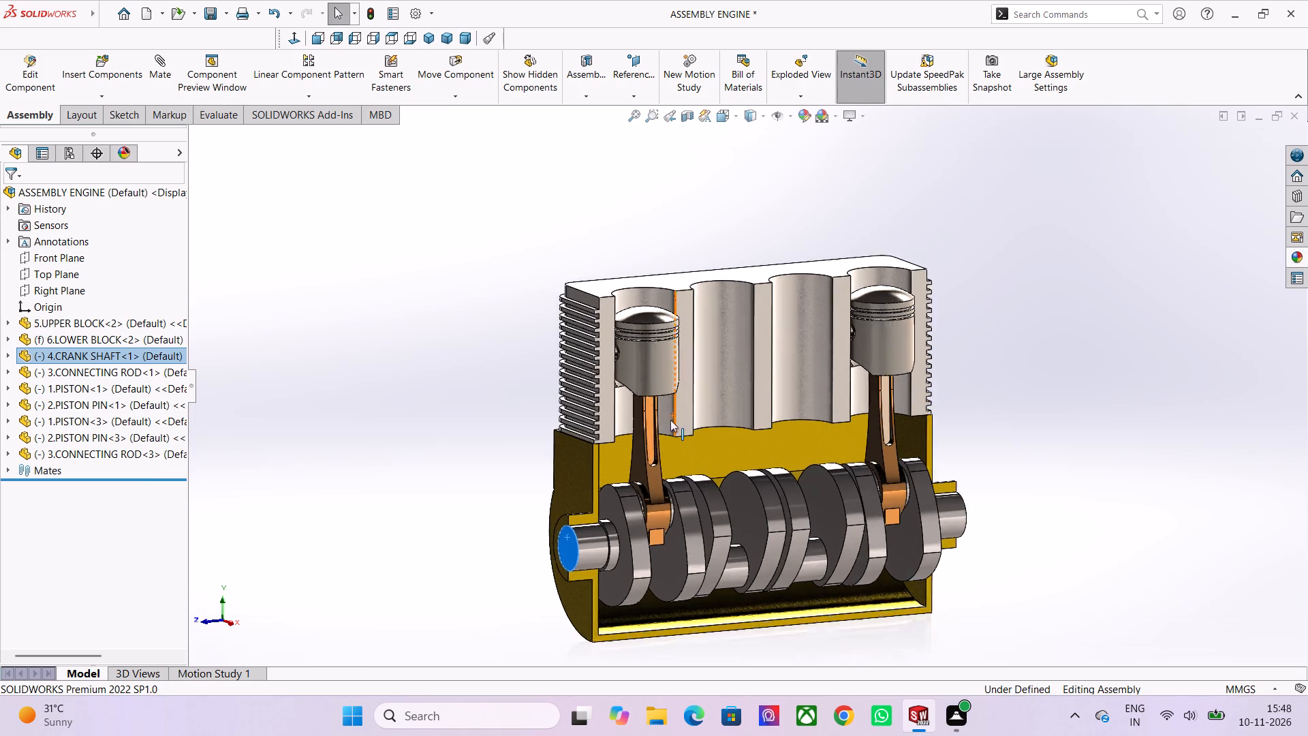
{"action": "scroll", "coordinate": [670, 420], "scroll_direction": "up", "scroll_amount": 6}
{"action": "scroll", "coordinate": [657, 414], "scroll_direction": "down", "scroll_amount": 4}
{"action": "scroll", "coordinate": [691, 361], "scroll_direction": "down", "scroll_amount": 2}
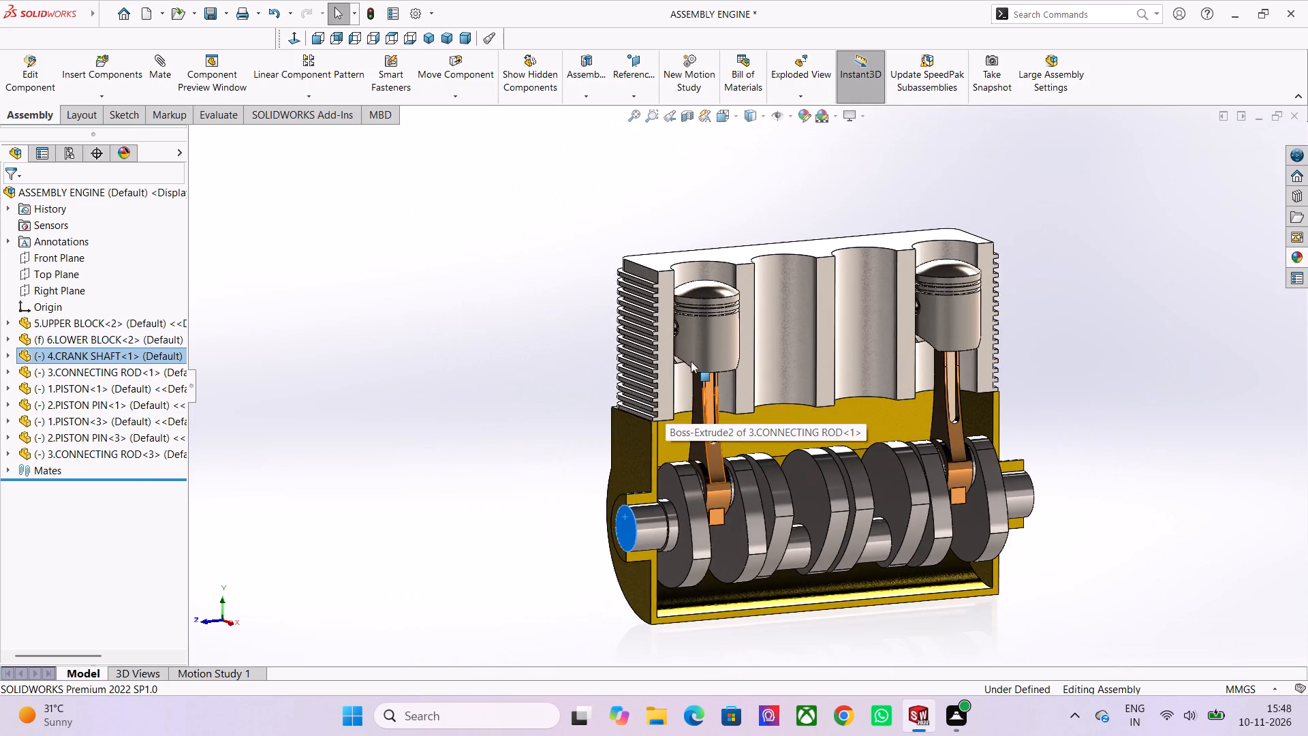
Place a copy of the first cylinder's piston in the empty space beside the engine block.
{"action": "scroll", "coordinate": [713, 352], "scroll_direction": "up", "scroll_amount": 4}
{"action": "scroll", "coordinate": [713, 352], "scroll_direction": "down", "scroll_amount": 3}
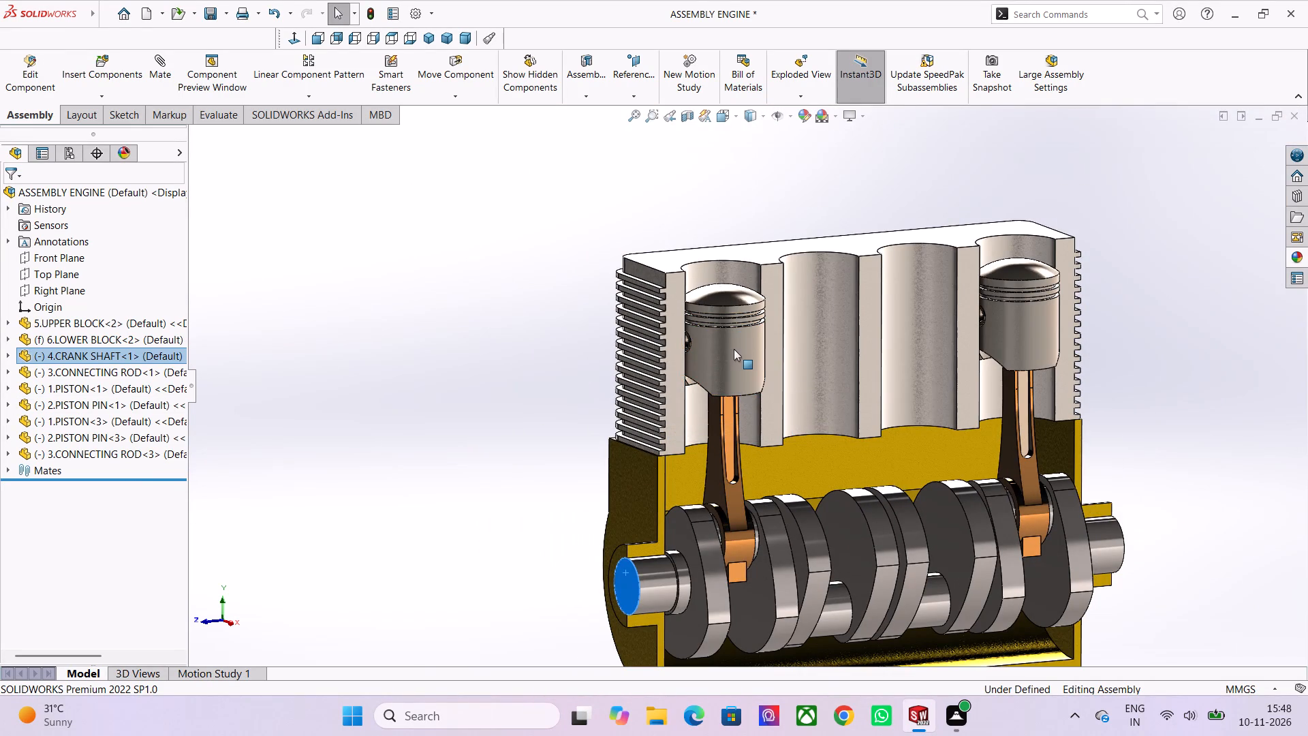
{"action": "left_click_drag", "start_coordinate": [730, 349], "coordinate": [595, 350], "text": "ctrl"}
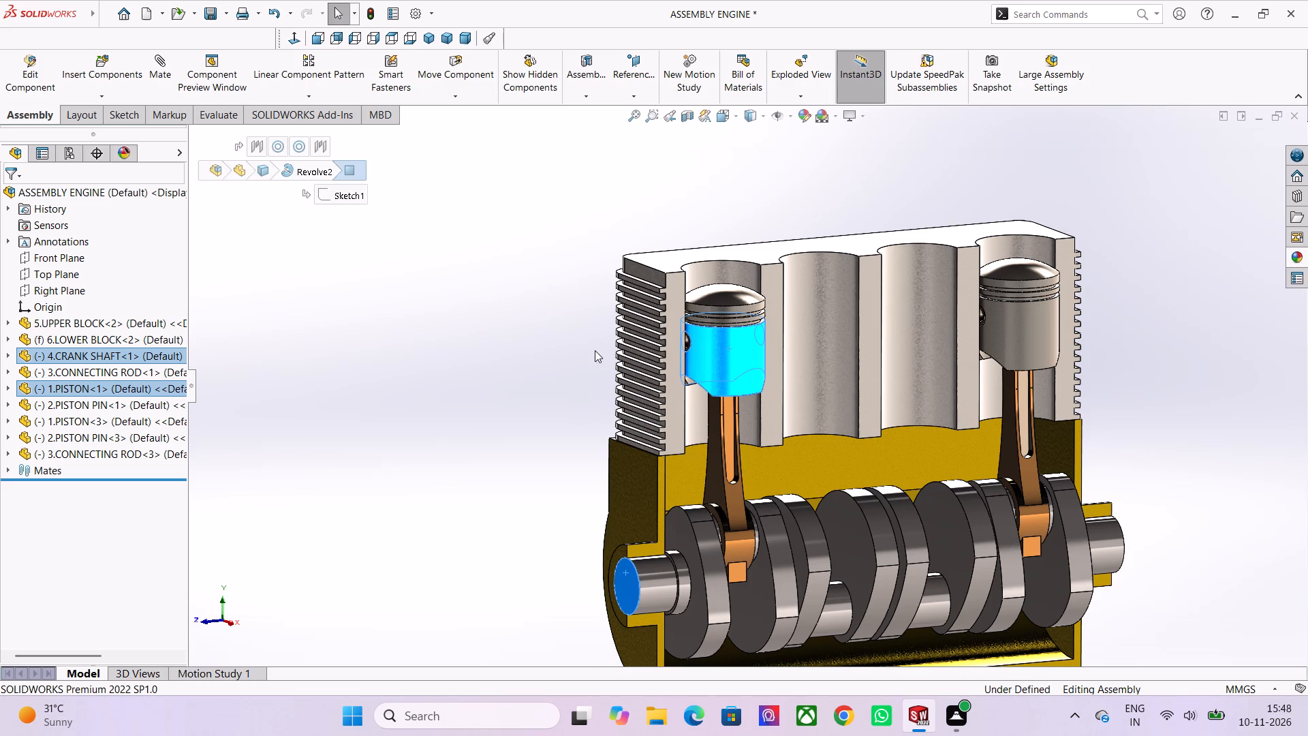
{"action": "key", "text": "Escape"}
{"action": "key", "text": "Escape"}
{"action": "left_click_drag", "start_coordinate": [755, 341], "coordinate": [659, 340], "text": "ctrl"}
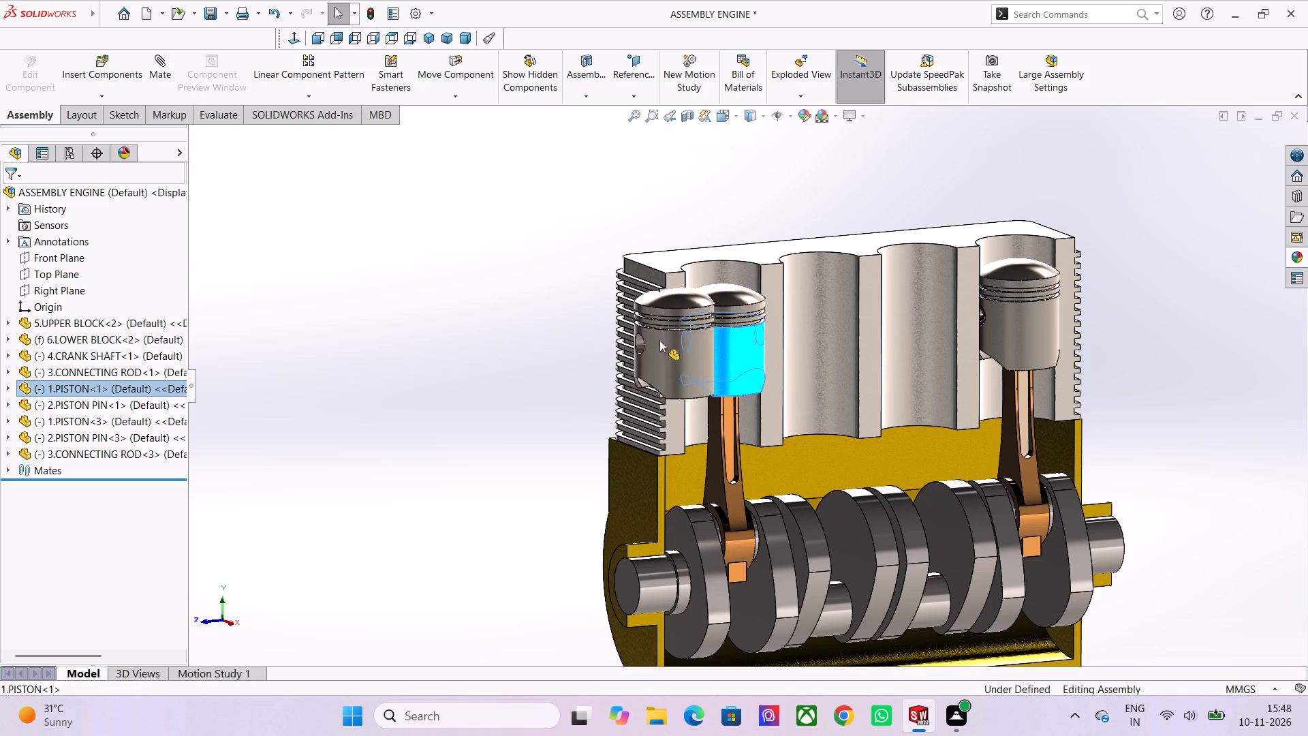
{"action": "left_click_drag", "start_coordinate": [659, 340], "coordinate": [441, 263], "text": "ctrl"}
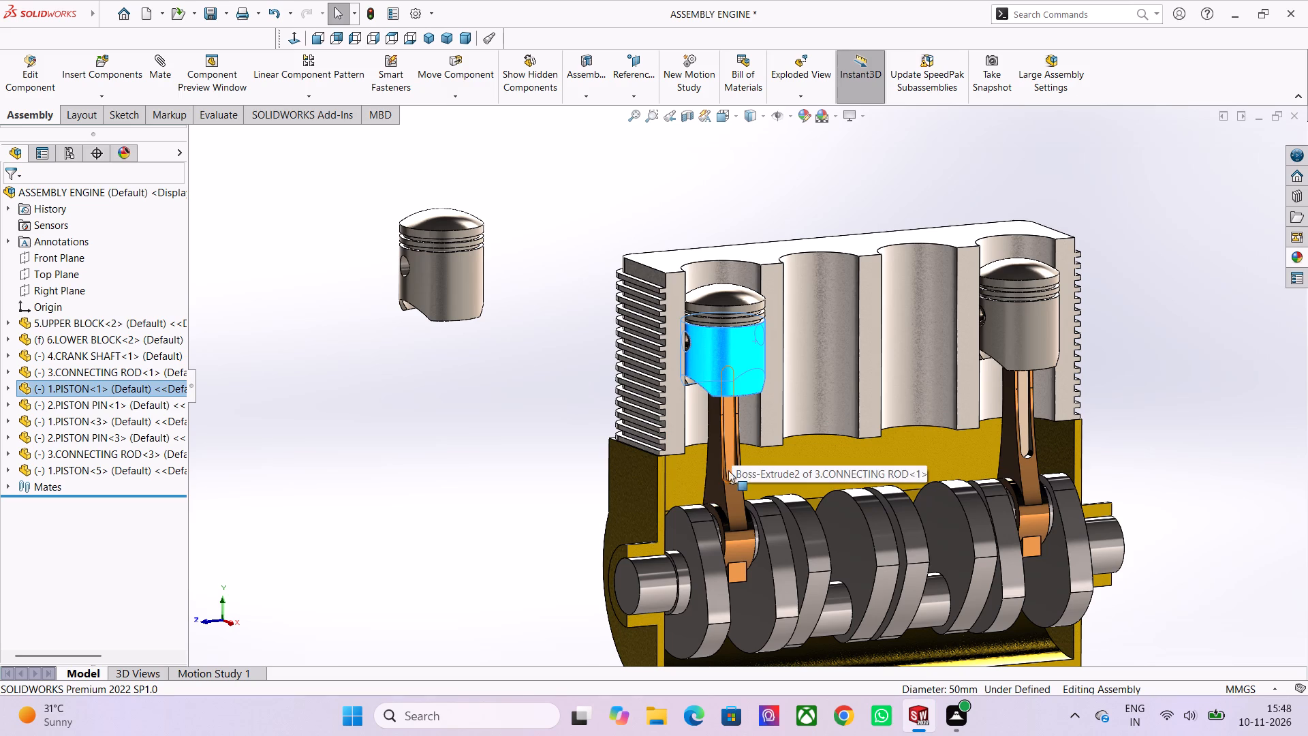
Place a copy of the first cylinder's connecting rod beside the engine, below the loose piston.
{"action": "left_click_drag", "start_coordinate": [731, 503], "coordinate": [454, 478], "text": "ctrl"}
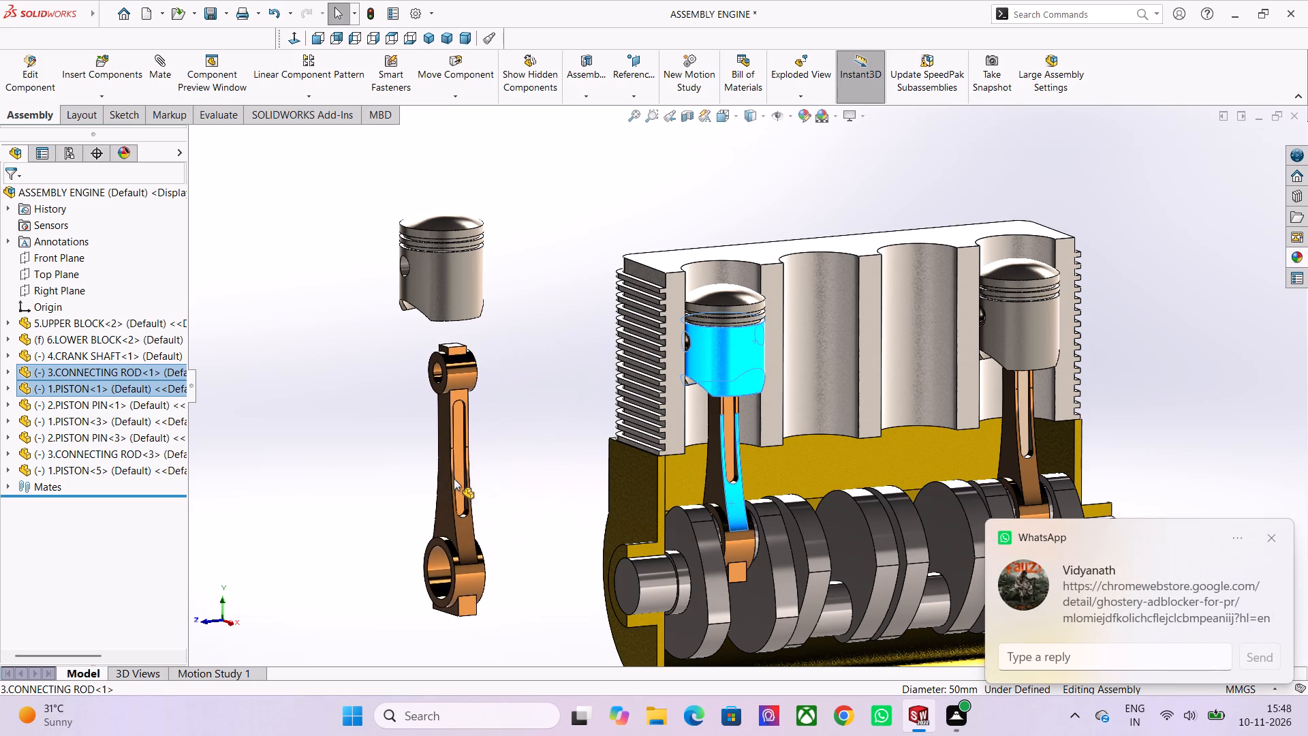
{"action": "left_click_drag", "start_coordinate": [454, 478], "coordinate": [446, 482], "text": "ctrl"}
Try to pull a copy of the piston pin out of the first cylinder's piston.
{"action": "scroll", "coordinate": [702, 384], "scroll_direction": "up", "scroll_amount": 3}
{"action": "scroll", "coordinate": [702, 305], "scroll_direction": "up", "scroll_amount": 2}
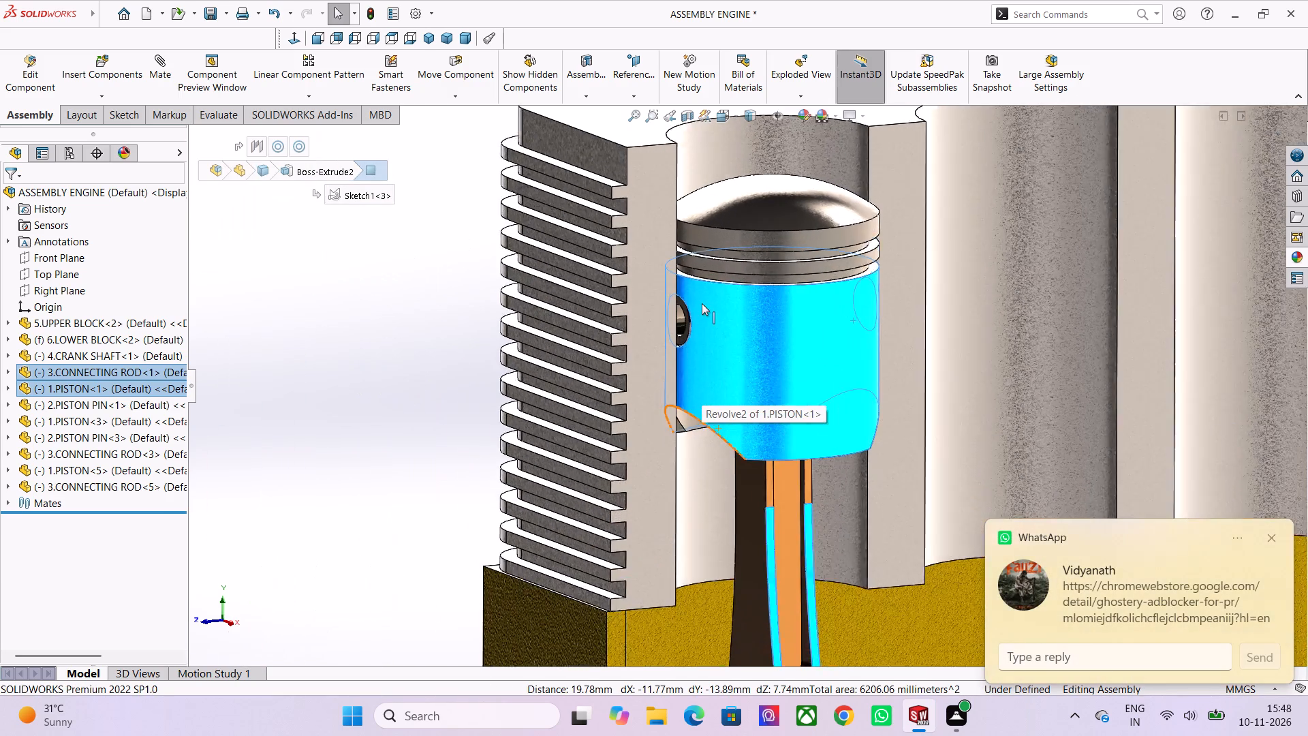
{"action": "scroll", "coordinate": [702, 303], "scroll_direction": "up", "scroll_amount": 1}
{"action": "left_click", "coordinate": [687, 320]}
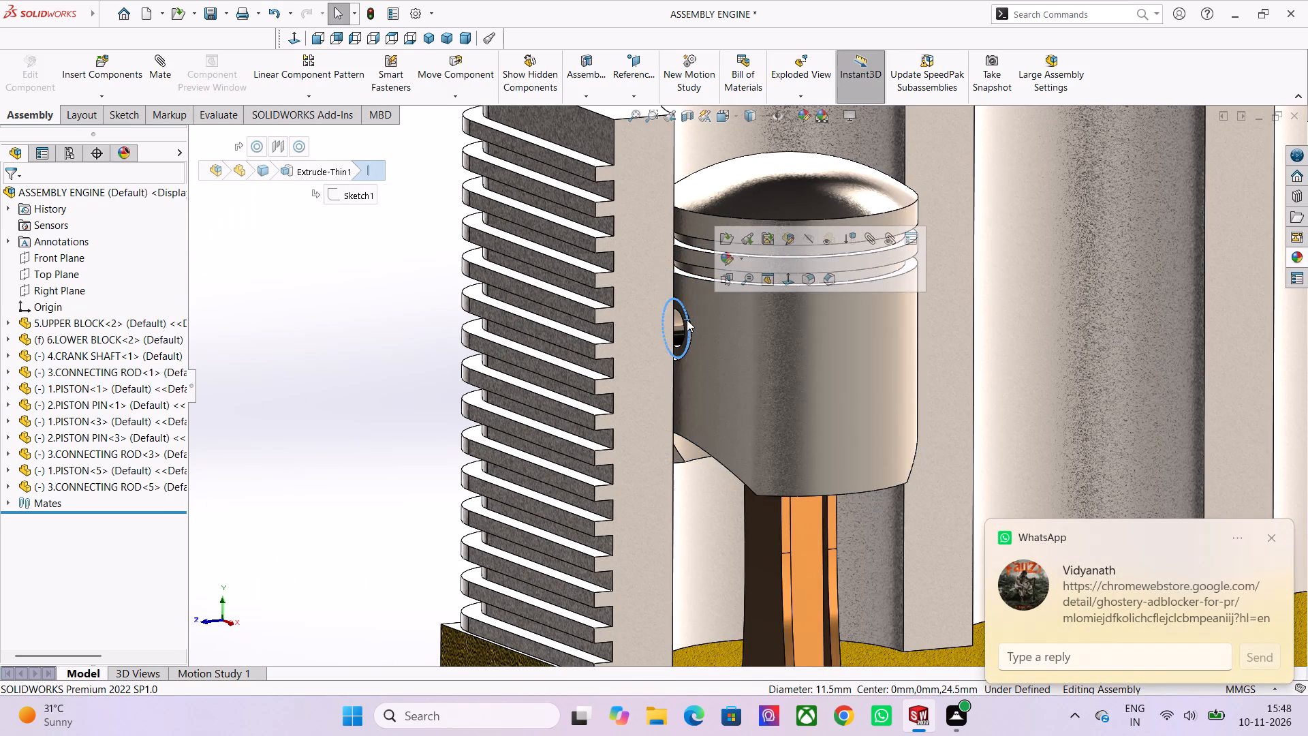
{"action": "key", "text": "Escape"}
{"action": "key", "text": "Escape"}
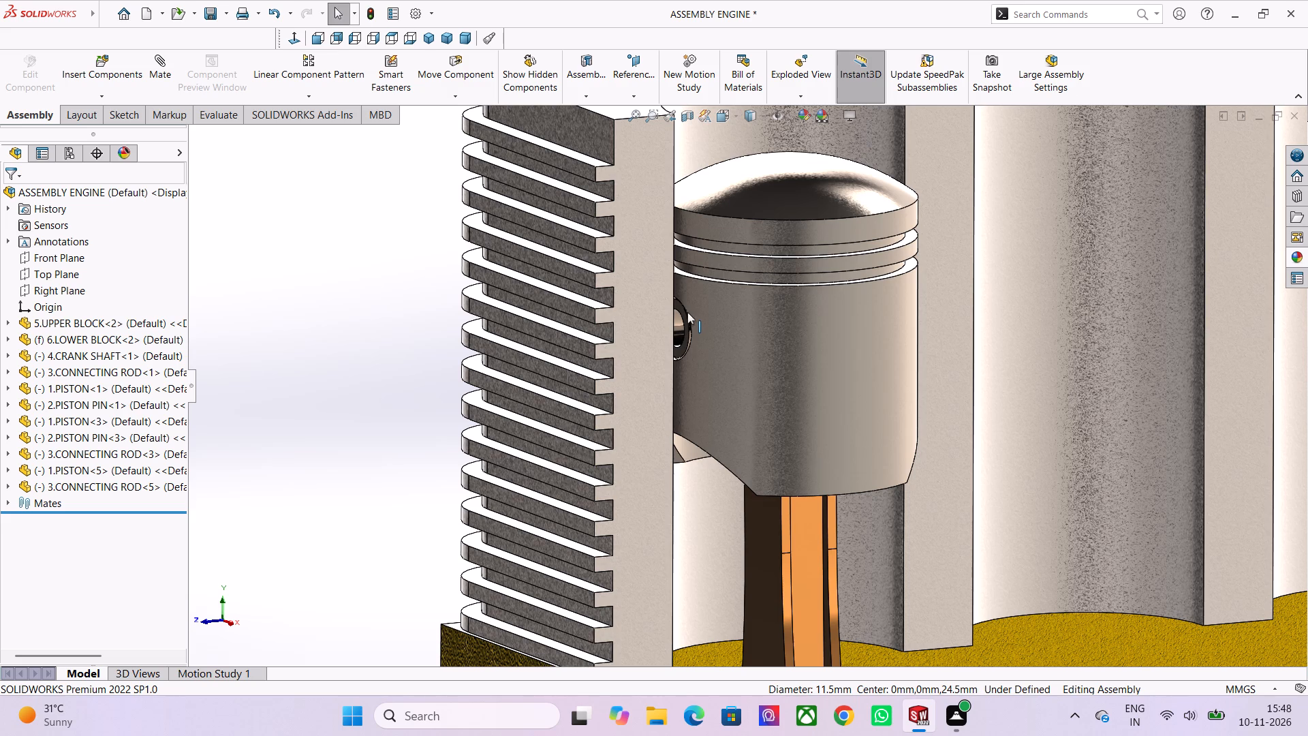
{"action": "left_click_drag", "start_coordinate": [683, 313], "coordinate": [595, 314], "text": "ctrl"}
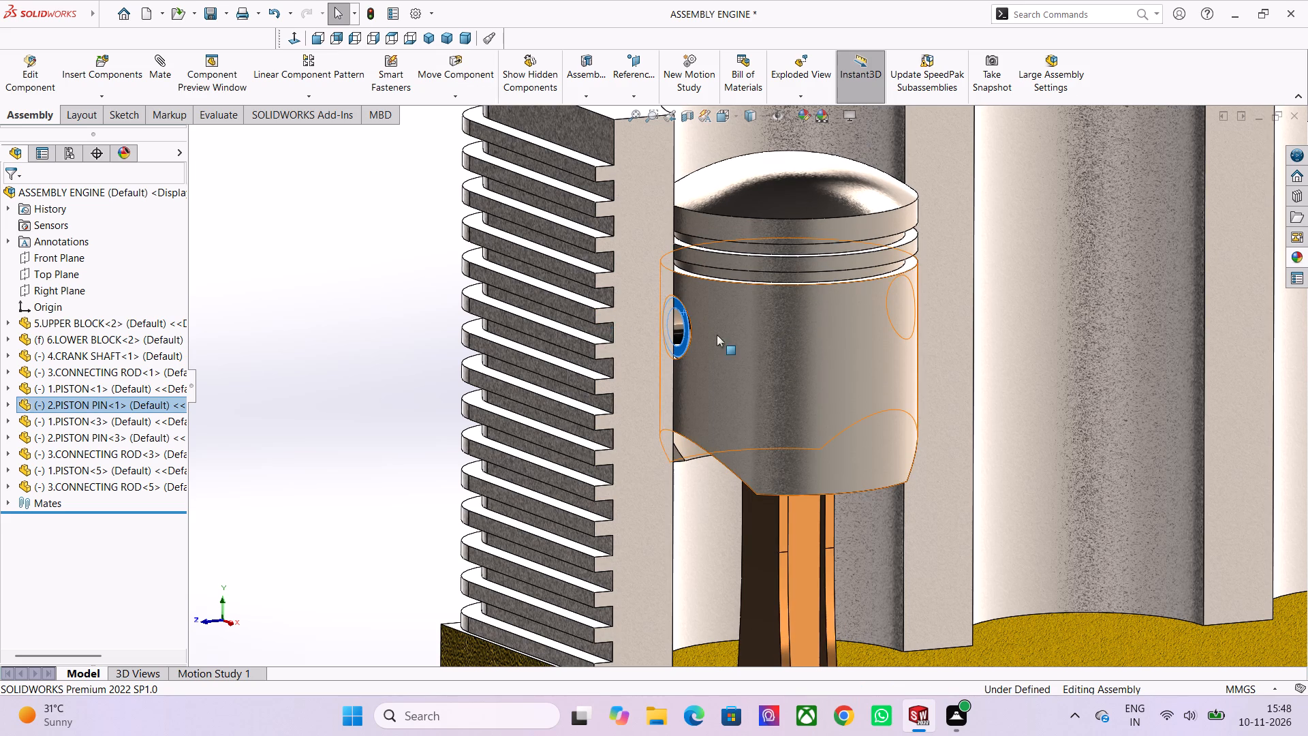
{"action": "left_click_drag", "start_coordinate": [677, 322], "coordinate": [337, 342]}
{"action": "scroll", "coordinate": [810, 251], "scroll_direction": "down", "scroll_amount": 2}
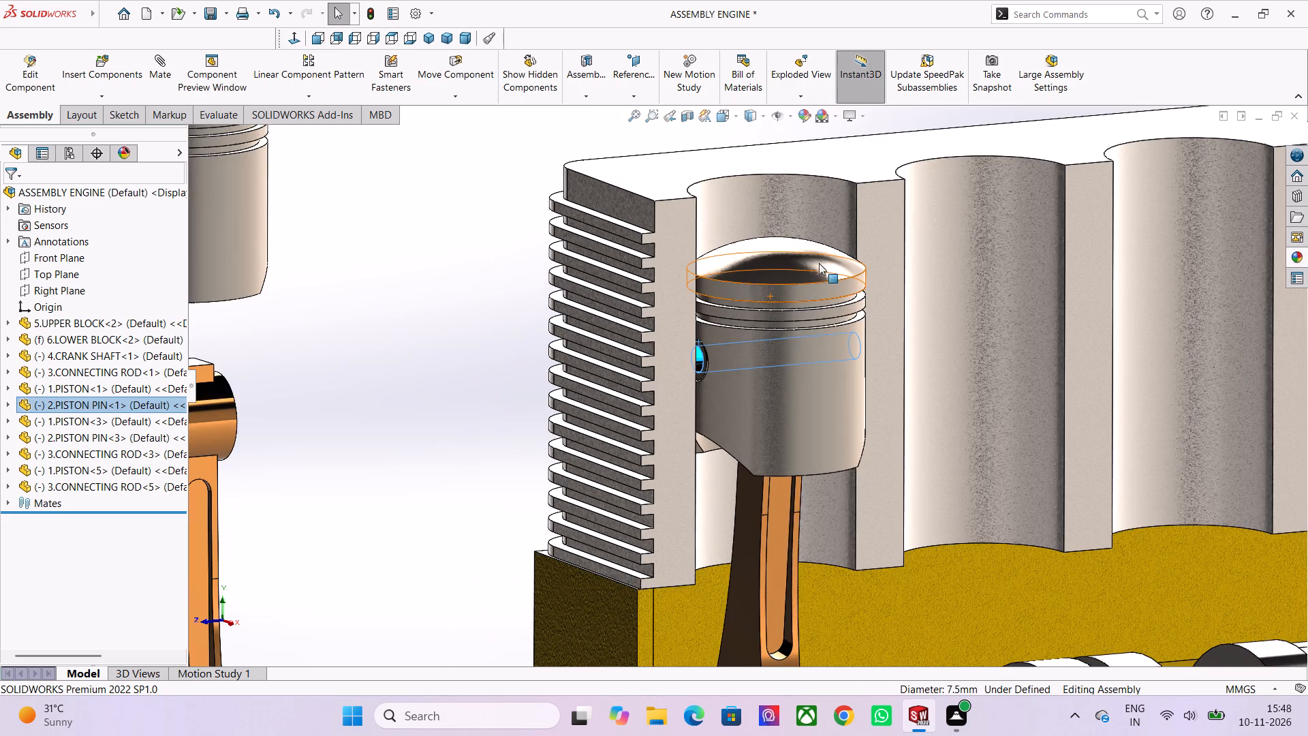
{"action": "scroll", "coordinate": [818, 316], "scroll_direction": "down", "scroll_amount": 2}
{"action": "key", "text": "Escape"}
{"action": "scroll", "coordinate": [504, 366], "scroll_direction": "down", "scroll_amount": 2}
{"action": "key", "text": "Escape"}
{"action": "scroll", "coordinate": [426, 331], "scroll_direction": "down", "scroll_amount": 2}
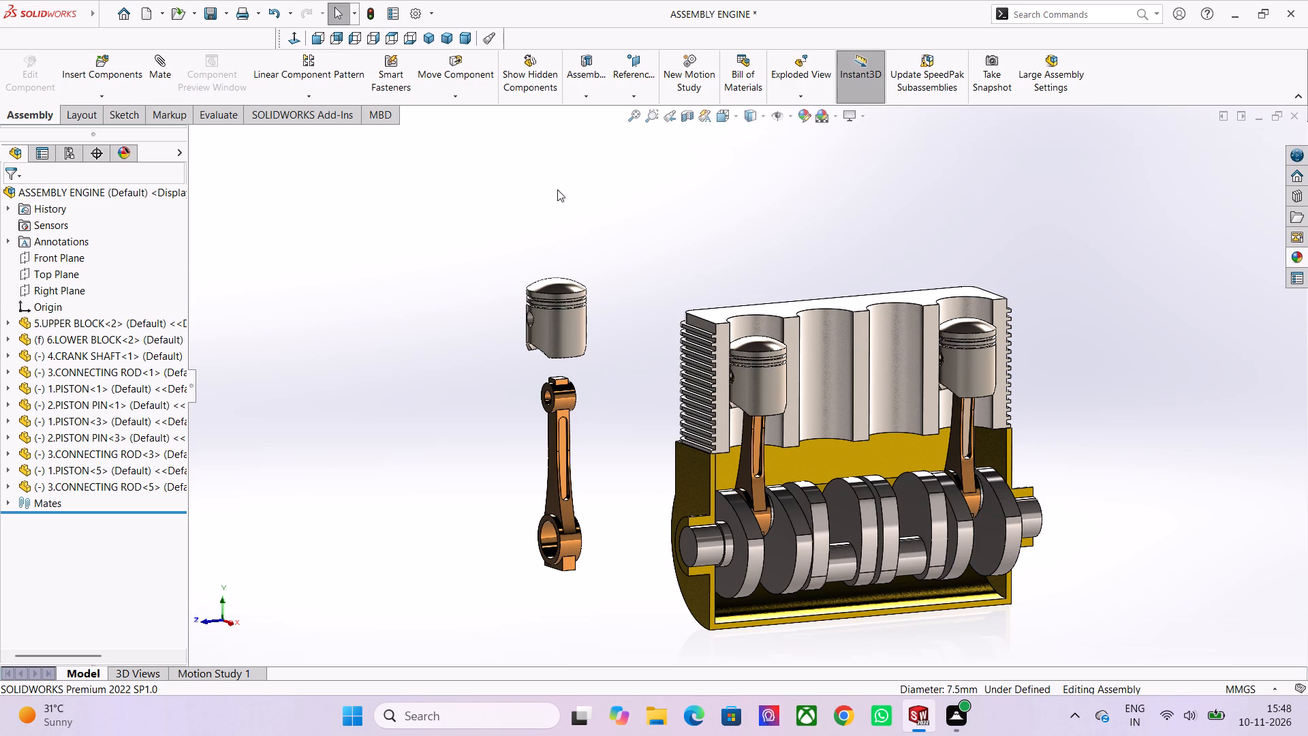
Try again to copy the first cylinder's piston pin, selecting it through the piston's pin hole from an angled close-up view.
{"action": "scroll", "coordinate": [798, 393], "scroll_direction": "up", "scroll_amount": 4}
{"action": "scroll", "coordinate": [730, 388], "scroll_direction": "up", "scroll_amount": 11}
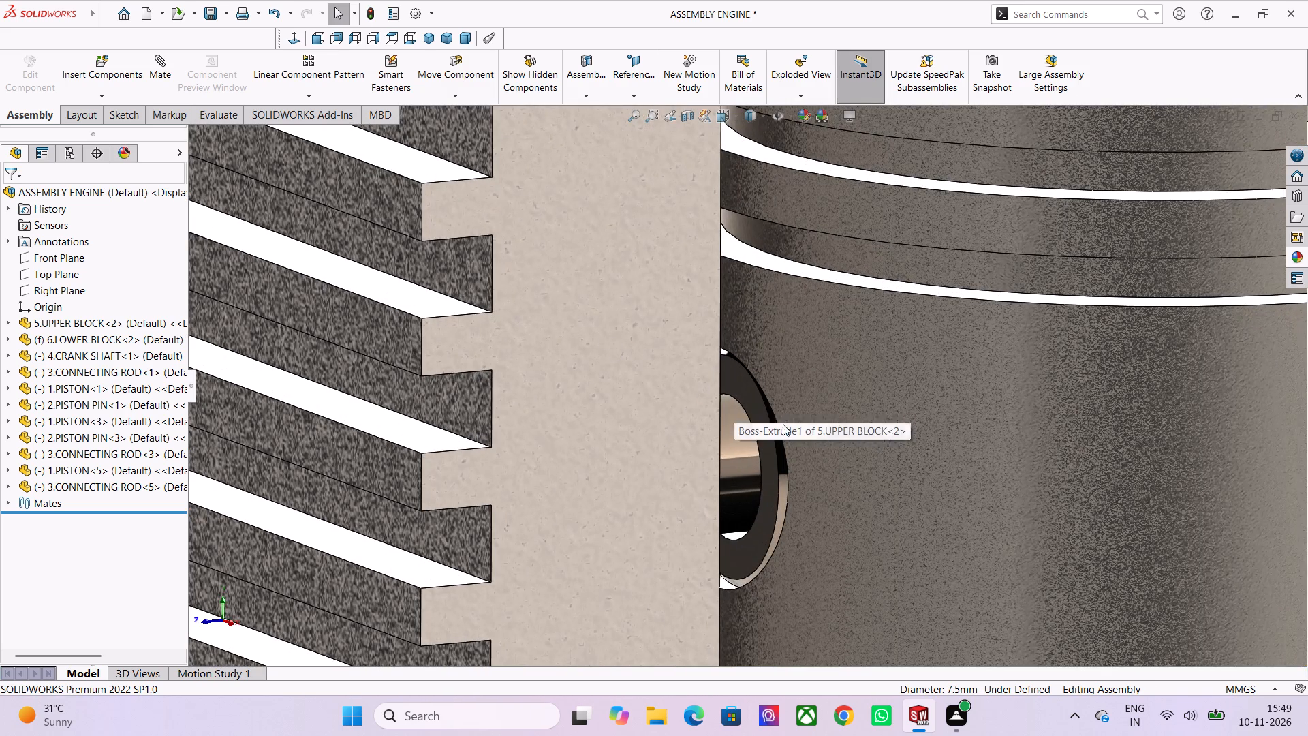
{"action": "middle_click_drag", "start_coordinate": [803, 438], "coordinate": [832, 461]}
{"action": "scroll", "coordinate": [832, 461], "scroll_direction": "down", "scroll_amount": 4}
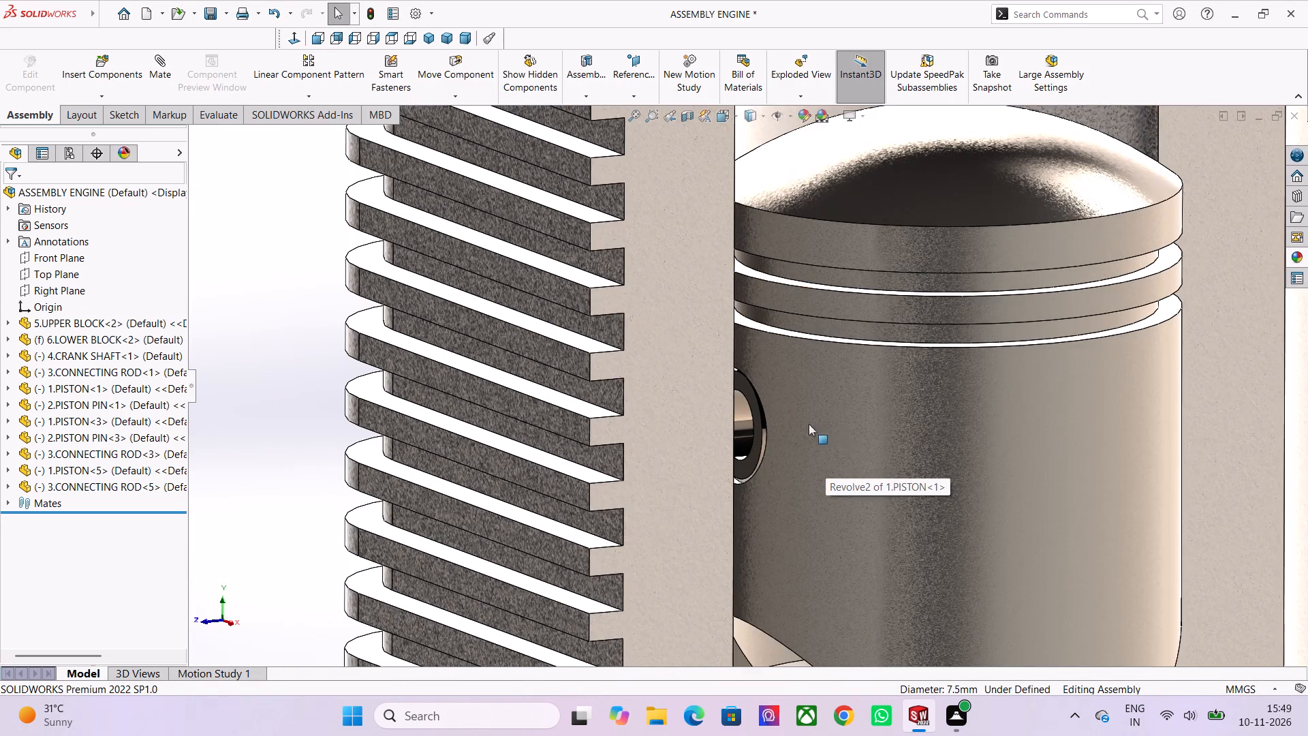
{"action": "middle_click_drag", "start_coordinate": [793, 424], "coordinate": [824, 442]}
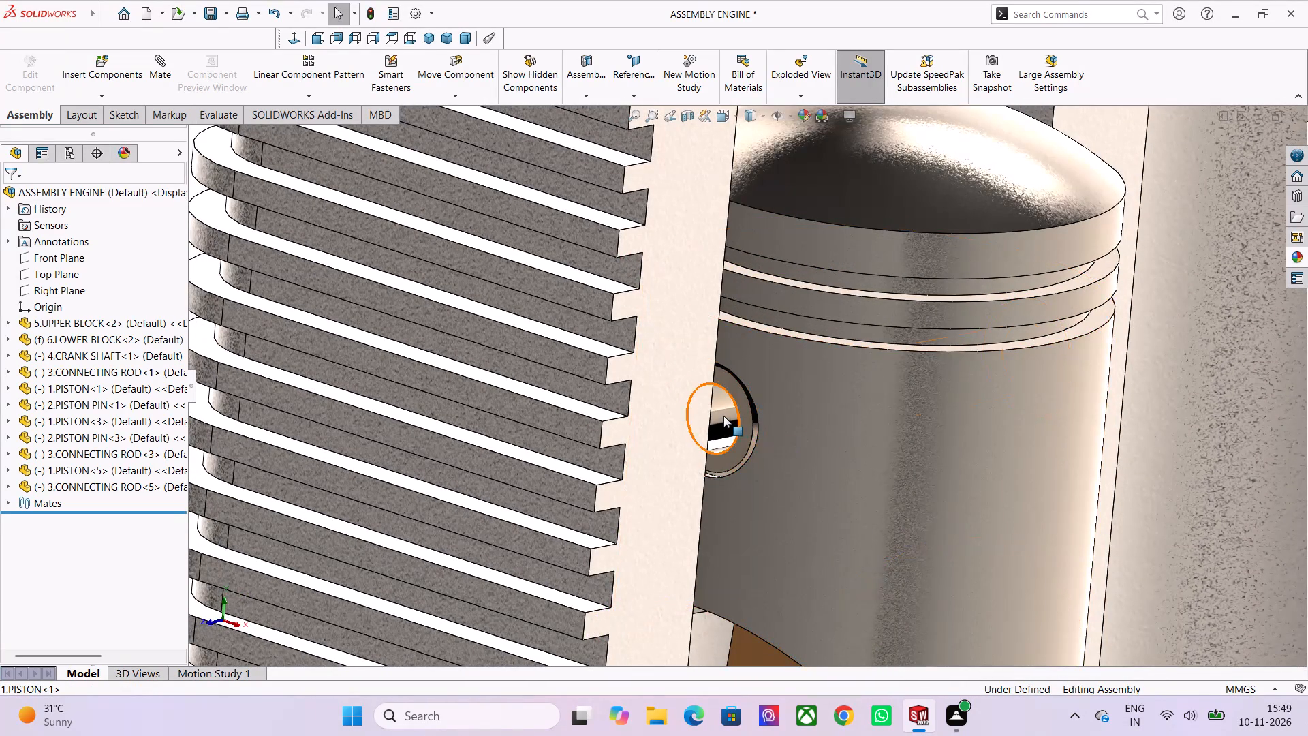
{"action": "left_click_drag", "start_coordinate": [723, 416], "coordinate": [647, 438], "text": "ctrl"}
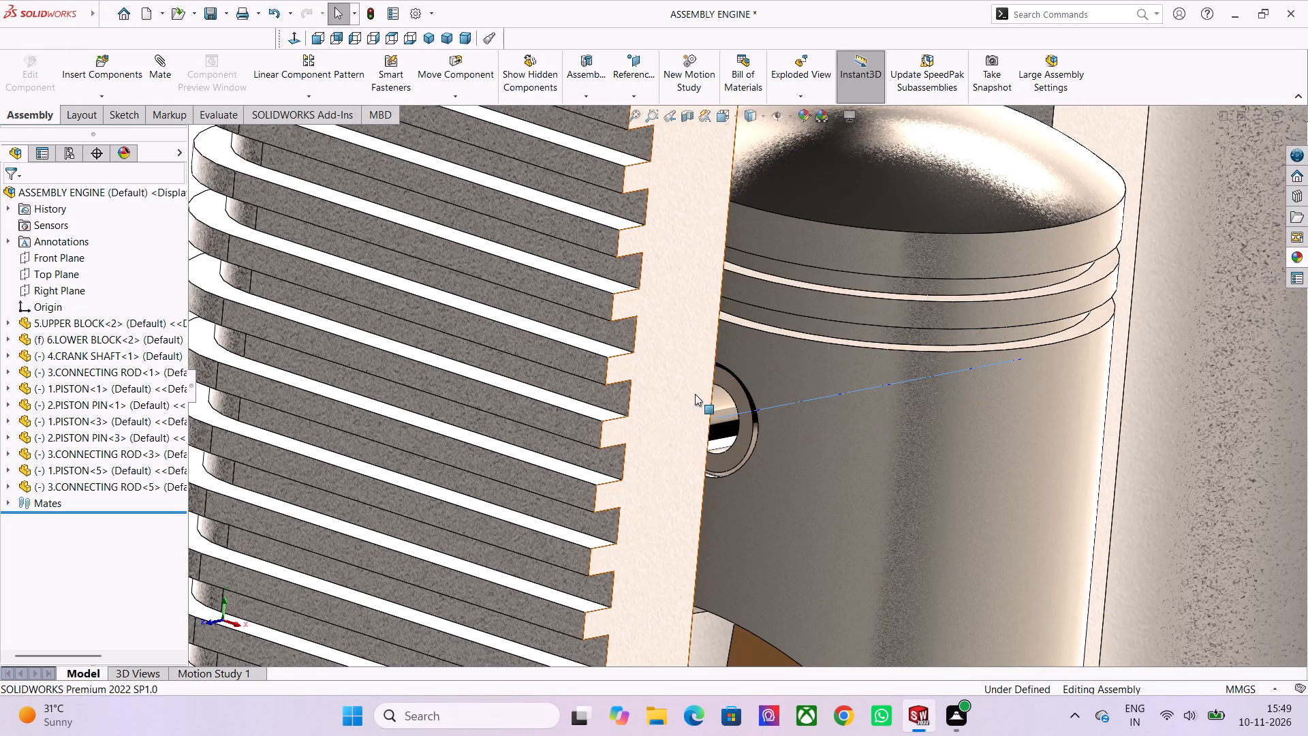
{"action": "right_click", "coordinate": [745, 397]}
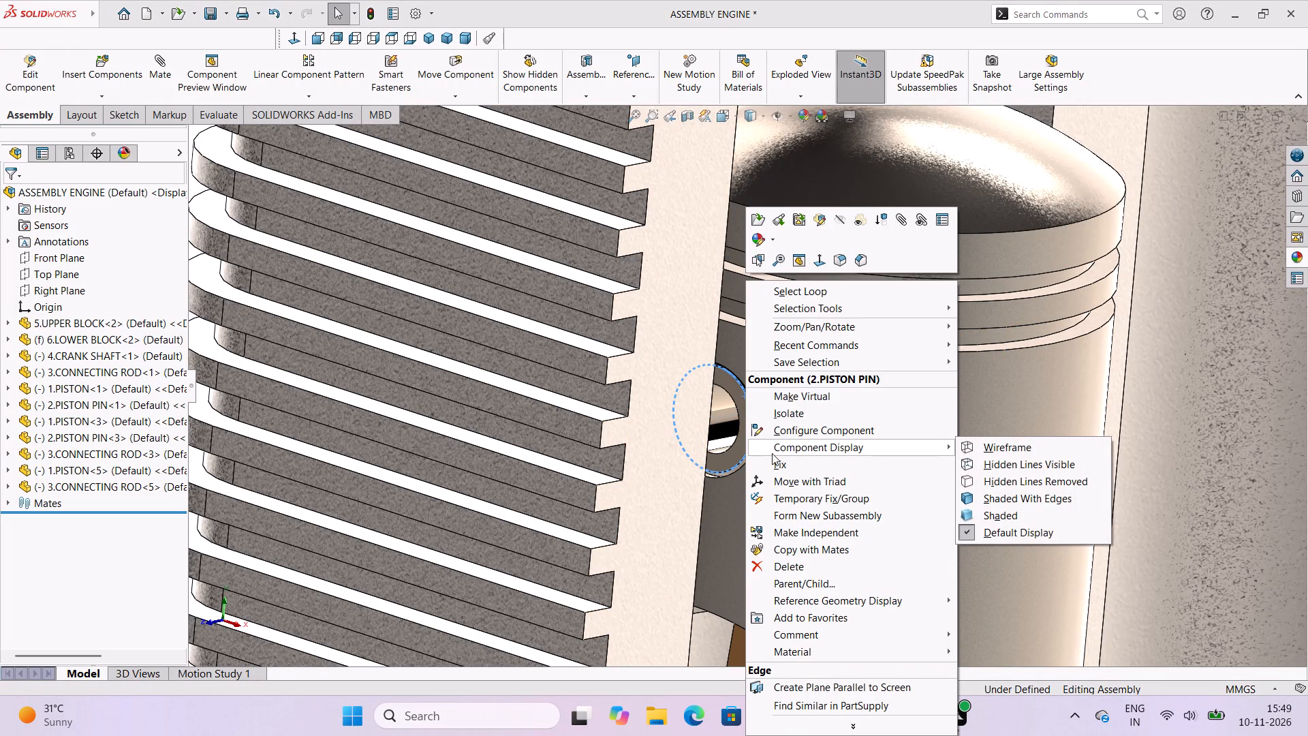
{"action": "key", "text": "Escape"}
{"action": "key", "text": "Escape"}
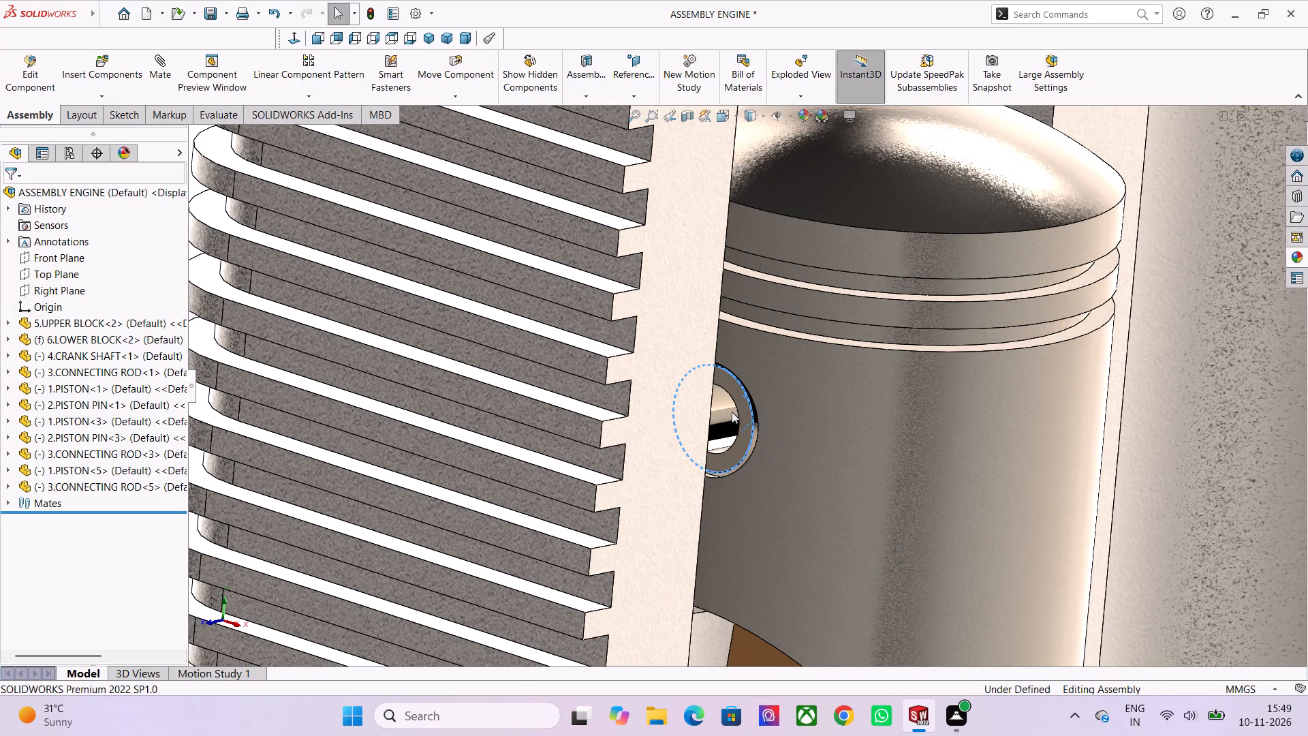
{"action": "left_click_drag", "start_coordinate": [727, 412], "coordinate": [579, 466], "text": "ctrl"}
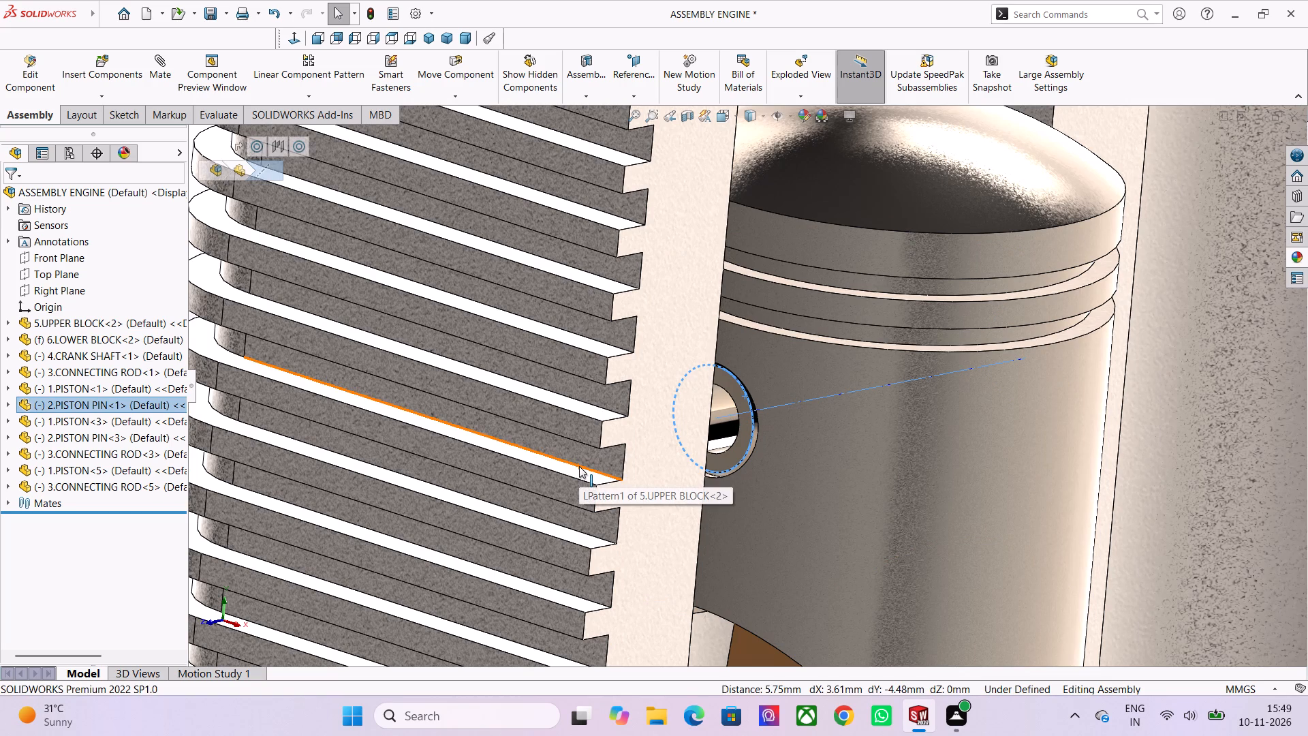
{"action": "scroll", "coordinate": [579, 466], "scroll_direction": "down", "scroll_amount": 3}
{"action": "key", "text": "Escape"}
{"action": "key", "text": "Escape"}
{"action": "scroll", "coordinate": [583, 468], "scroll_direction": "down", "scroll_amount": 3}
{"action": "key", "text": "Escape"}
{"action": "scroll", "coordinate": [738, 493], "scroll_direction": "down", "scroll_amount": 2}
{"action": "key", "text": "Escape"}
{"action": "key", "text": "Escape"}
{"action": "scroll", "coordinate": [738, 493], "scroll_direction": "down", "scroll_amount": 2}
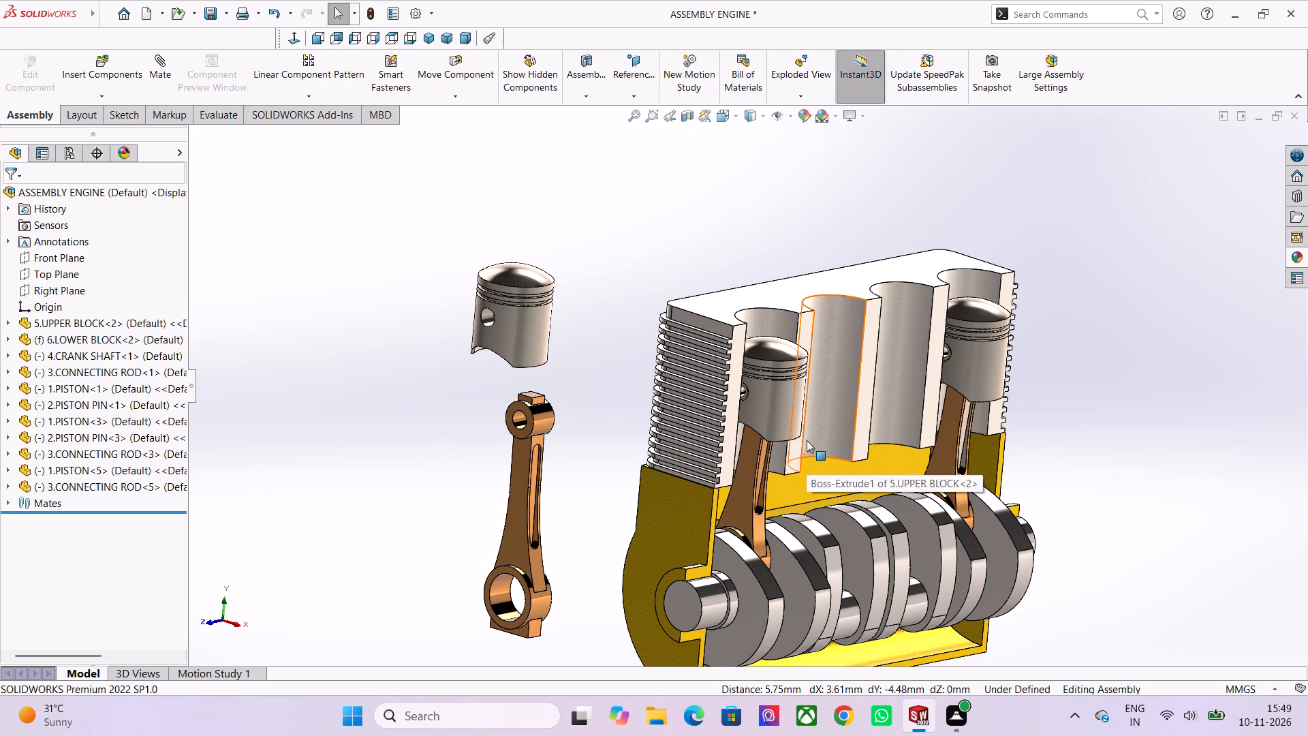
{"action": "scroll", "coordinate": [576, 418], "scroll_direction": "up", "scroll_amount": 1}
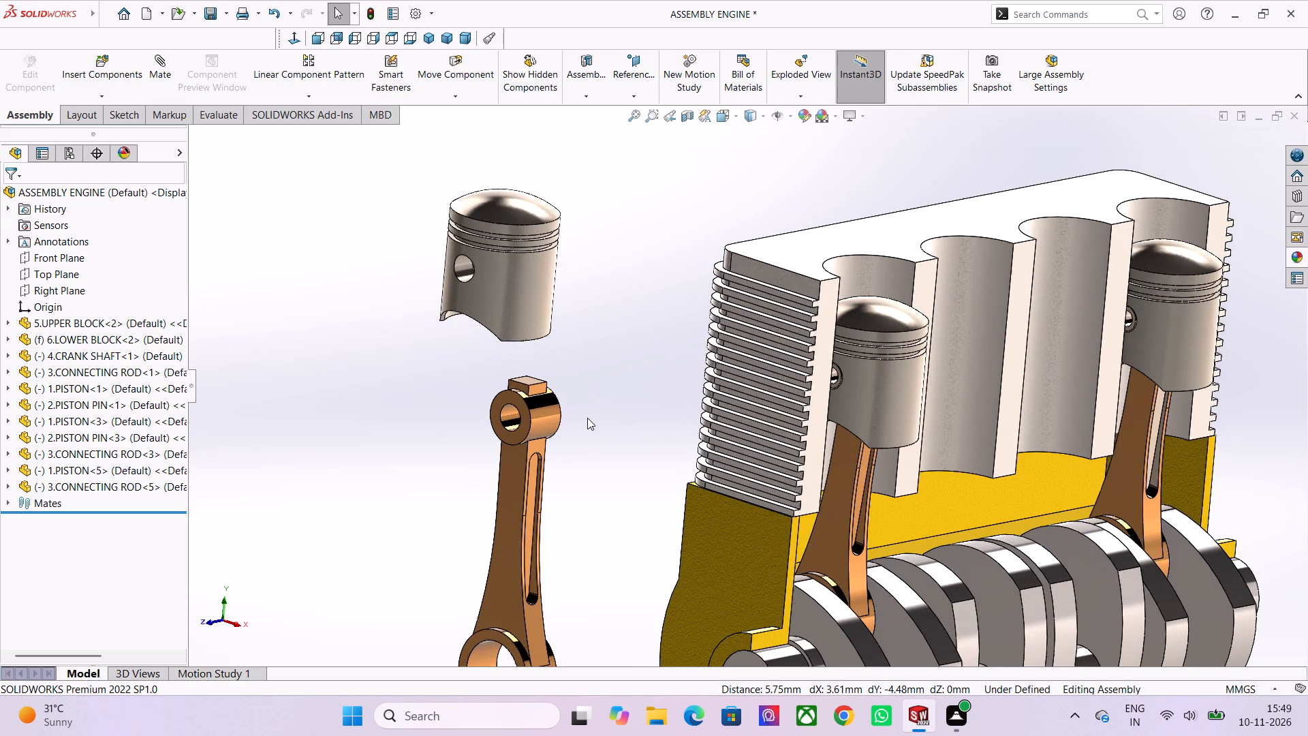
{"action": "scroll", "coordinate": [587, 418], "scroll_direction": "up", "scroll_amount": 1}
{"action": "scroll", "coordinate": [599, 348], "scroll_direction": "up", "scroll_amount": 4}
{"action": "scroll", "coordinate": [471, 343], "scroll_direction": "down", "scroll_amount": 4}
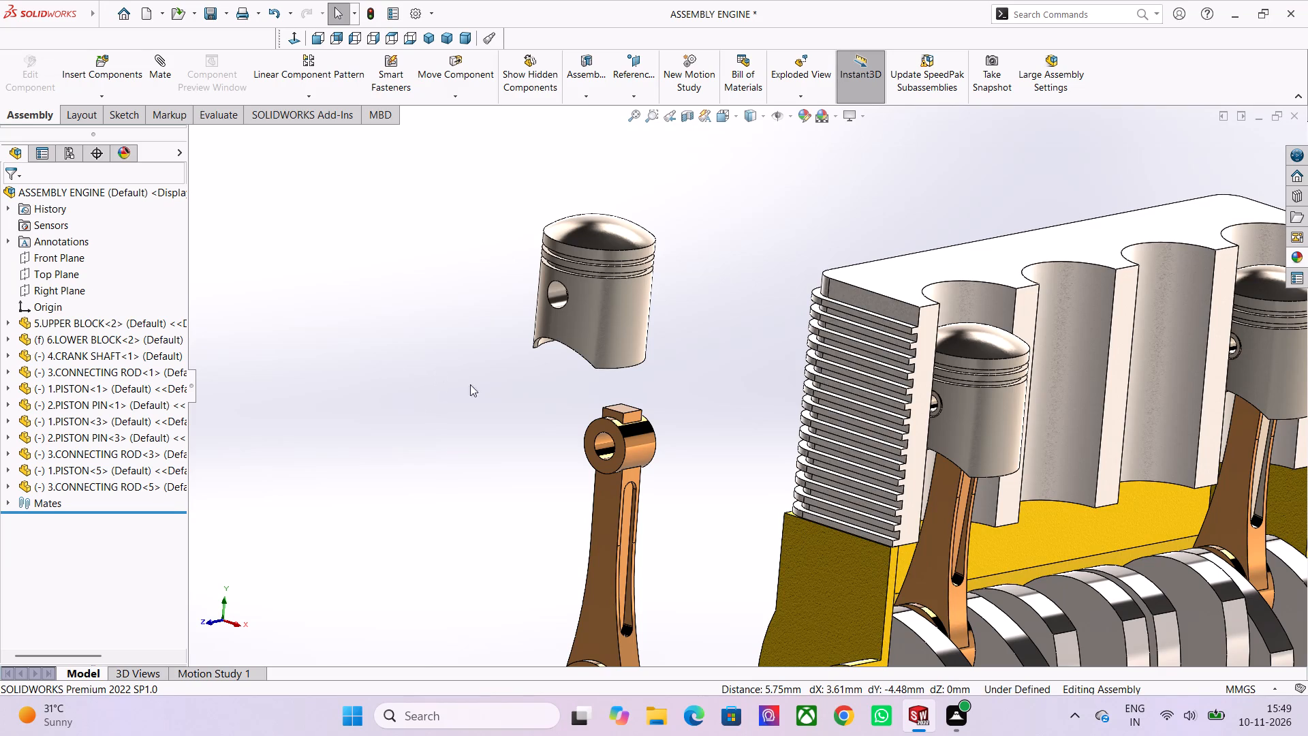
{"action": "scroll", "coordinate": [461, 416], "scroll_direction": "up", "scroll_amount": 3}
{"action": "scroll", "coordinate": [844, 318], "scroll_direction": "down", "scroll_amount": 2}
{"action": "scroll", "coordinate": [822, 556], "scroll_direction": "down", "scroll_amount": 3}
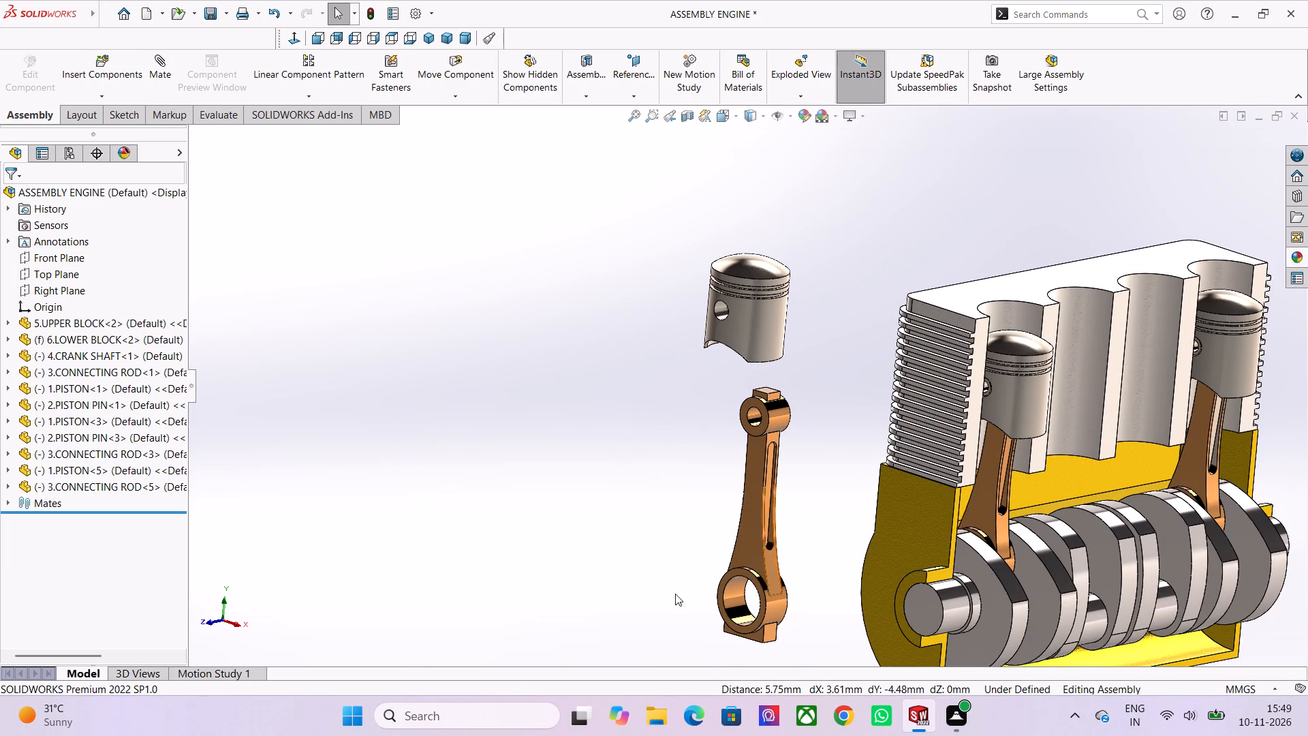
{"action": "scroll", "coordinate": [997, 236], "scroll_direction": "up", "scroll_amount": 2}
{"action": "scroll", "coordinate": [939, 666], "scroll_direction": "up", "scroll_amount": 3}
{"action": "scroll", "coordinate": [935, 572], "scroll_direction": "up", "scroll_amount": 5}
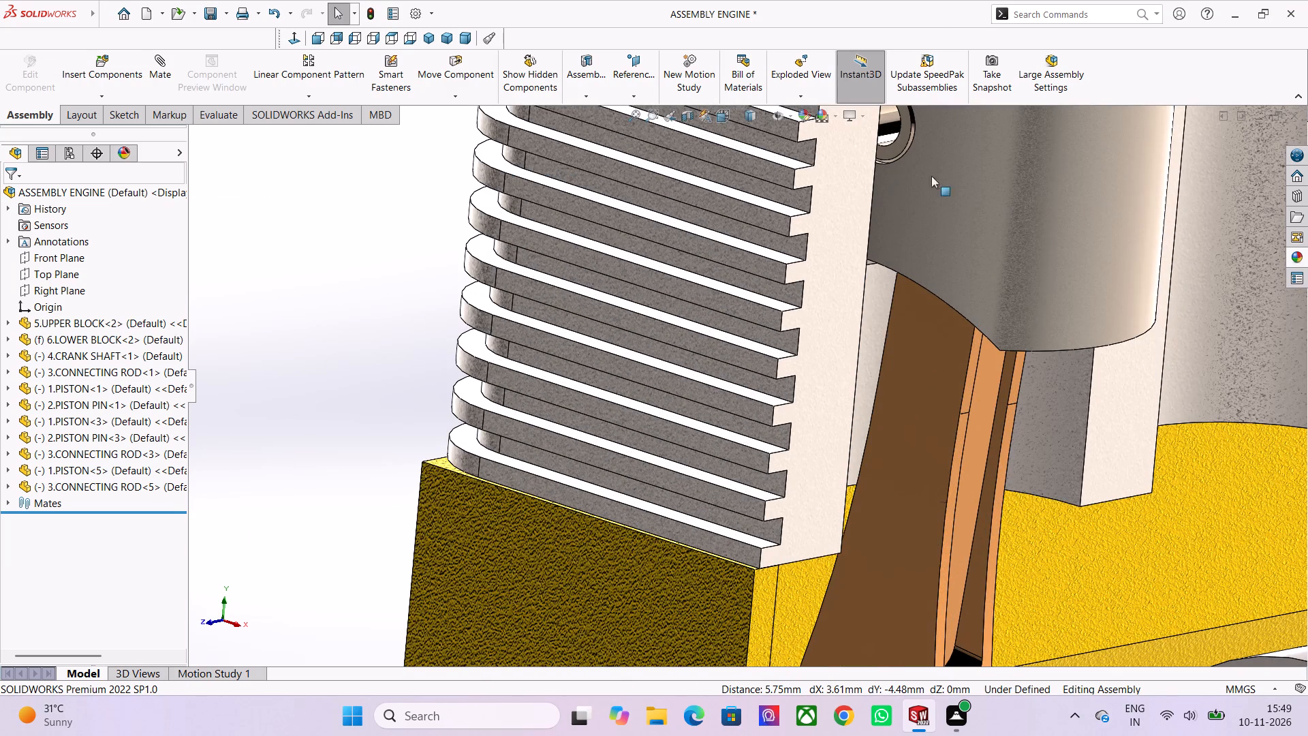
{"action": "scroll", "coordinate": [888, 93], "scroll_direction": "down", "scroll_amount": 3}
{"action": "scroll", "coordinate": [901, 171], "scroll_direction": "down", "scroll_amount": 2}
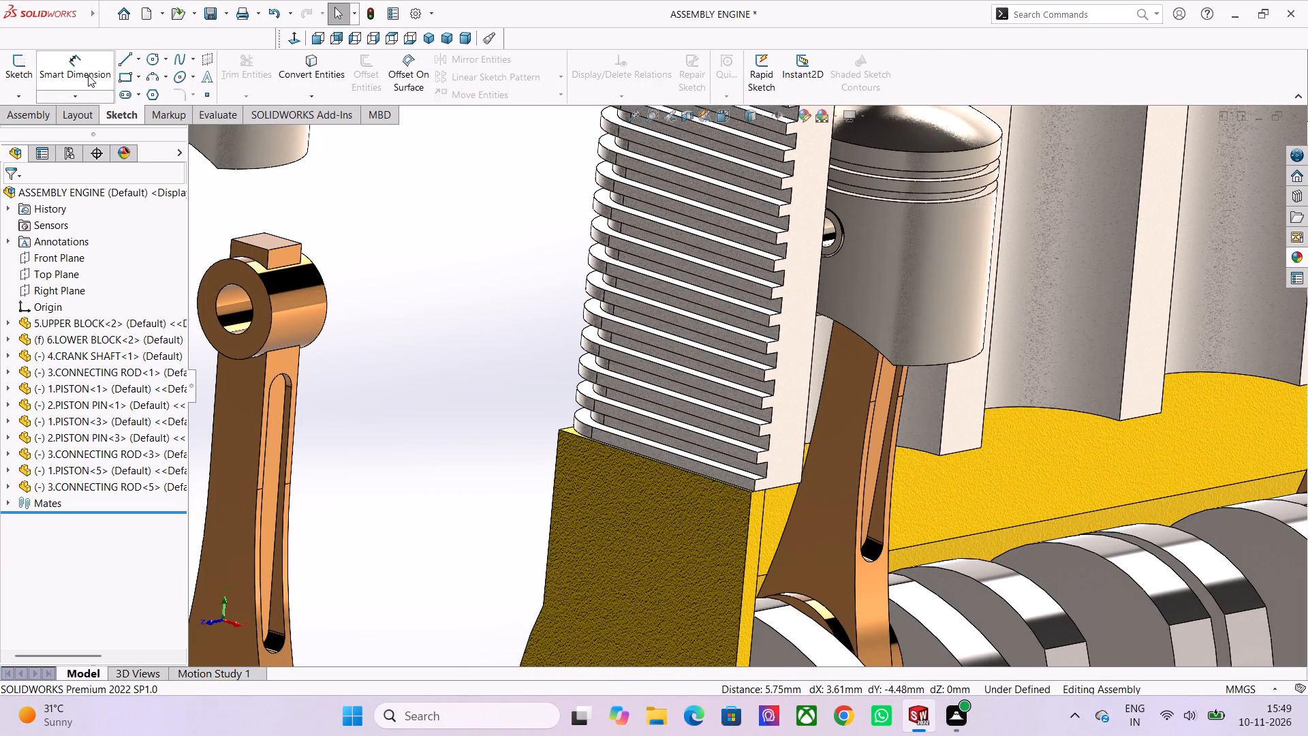
Insert the part 2.PISTON PIN from the ENGINE folder and place it between the loose piston and connecting rod, beside them.
{"action": "left_click", "coordinate": [35, 117]}
{"action": "left_click", "coordinate": [85, 82]}
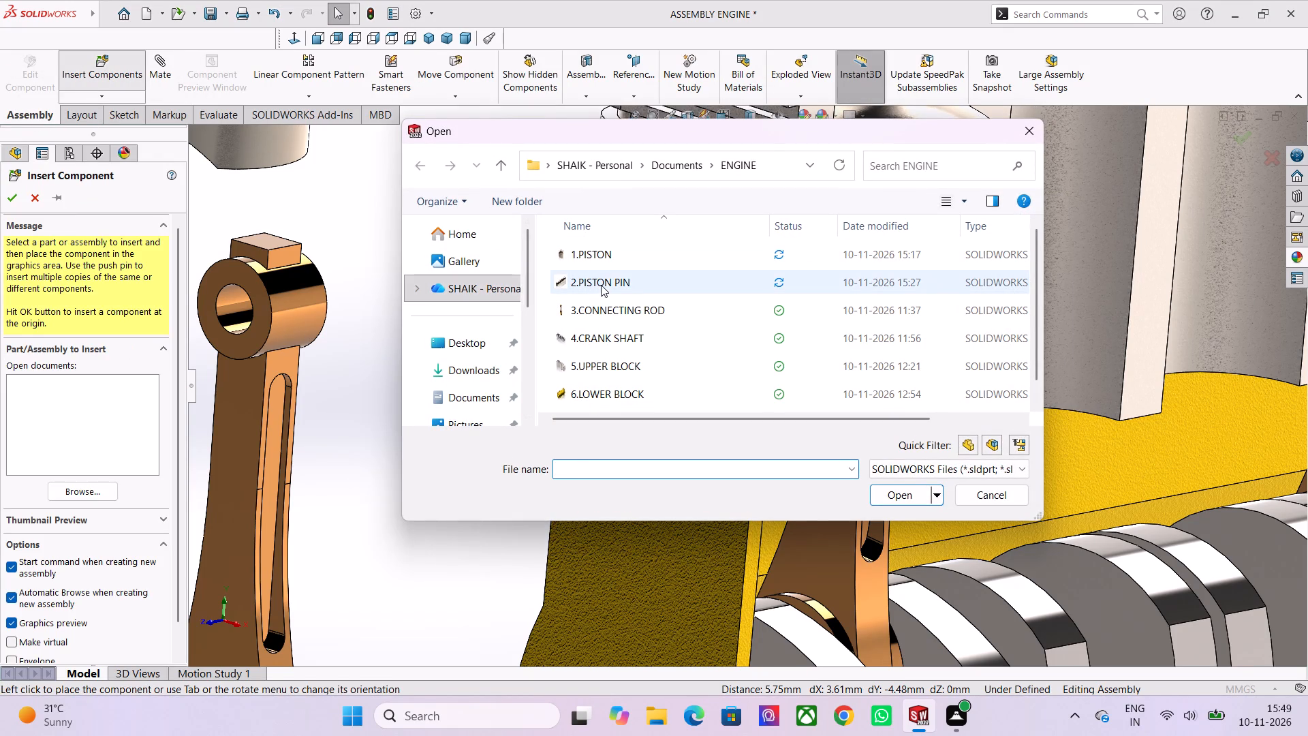
{"action": "left_click", "coordinate": [612, 281]}
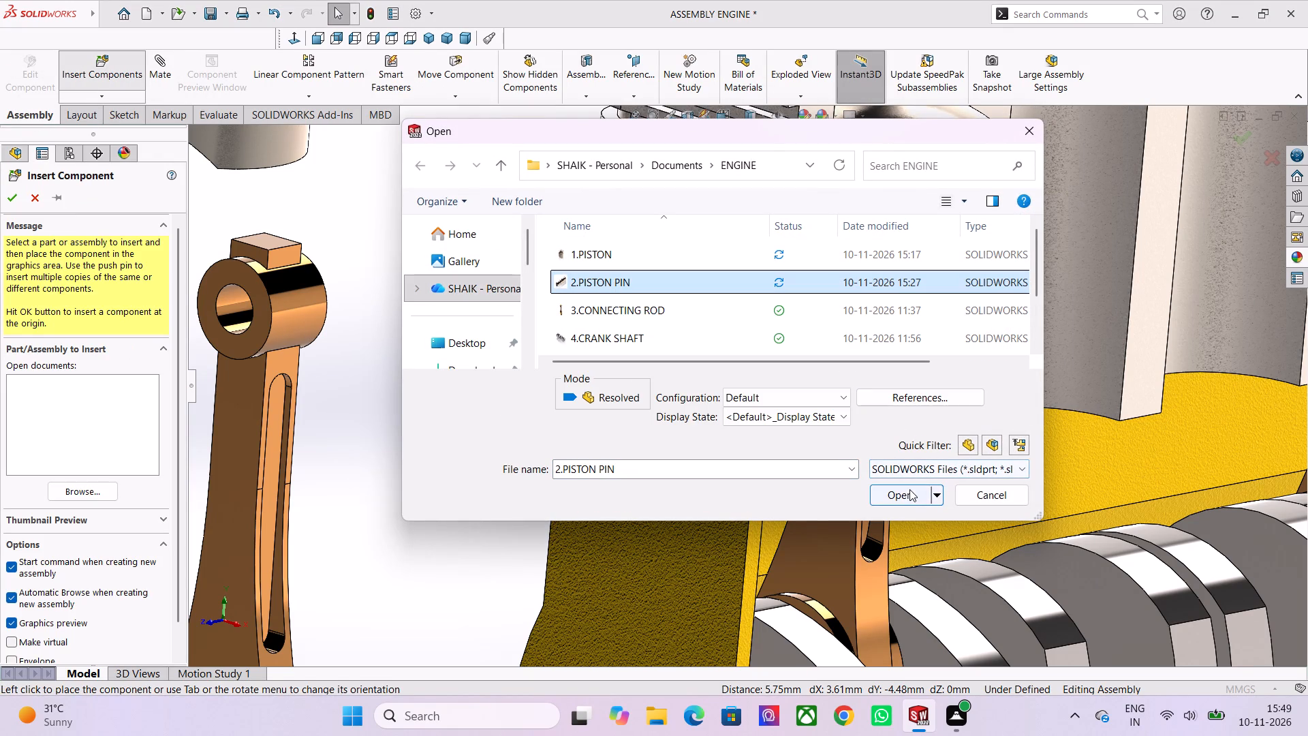
{"action": "left_click", "coordinate": [899, 495]}
{"action": "scroll", "coordinate": [533, 398], "scroll_direction": "down", "scroll_amount": 2}
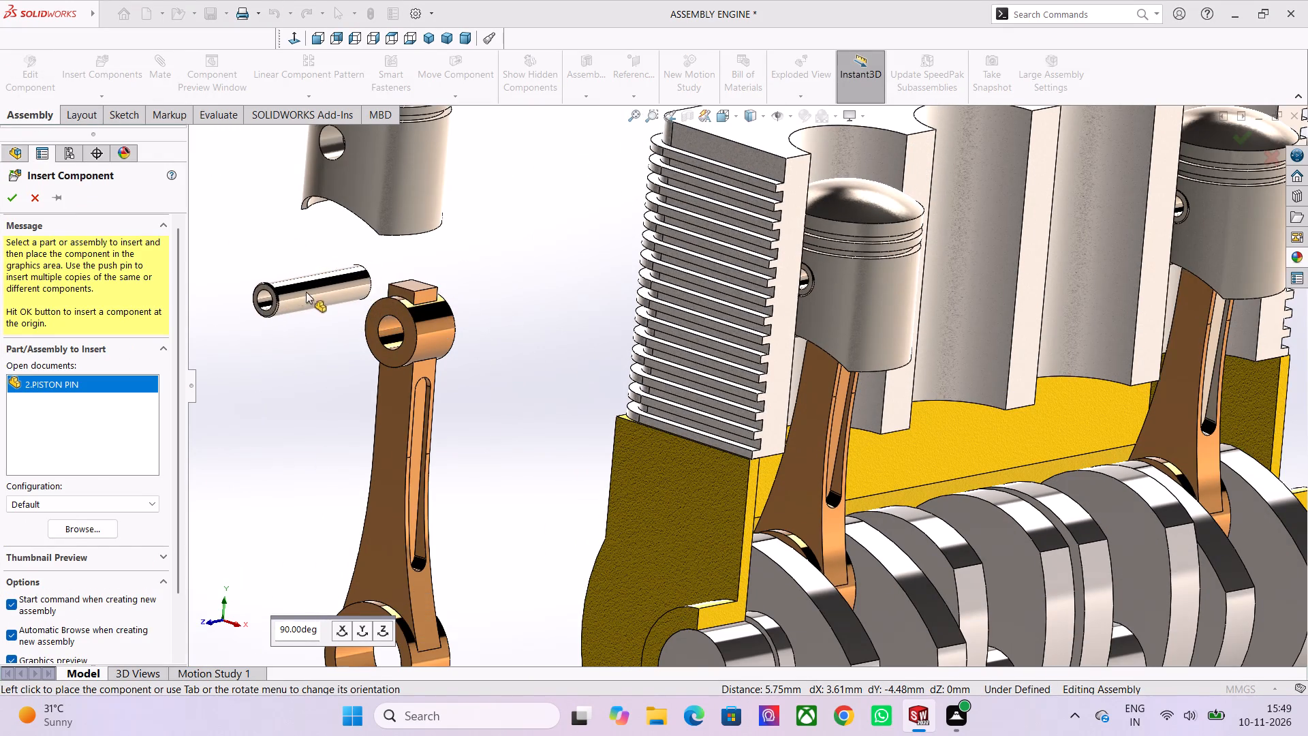
{"action": "scroll", "coordinate": [299, 324], "scroll_direction": "down", "scroll_amount": 3}
{"action": "scroll", "coordinate": [414, 347], "scroll_direction": "up", "scroll_amount": 1}
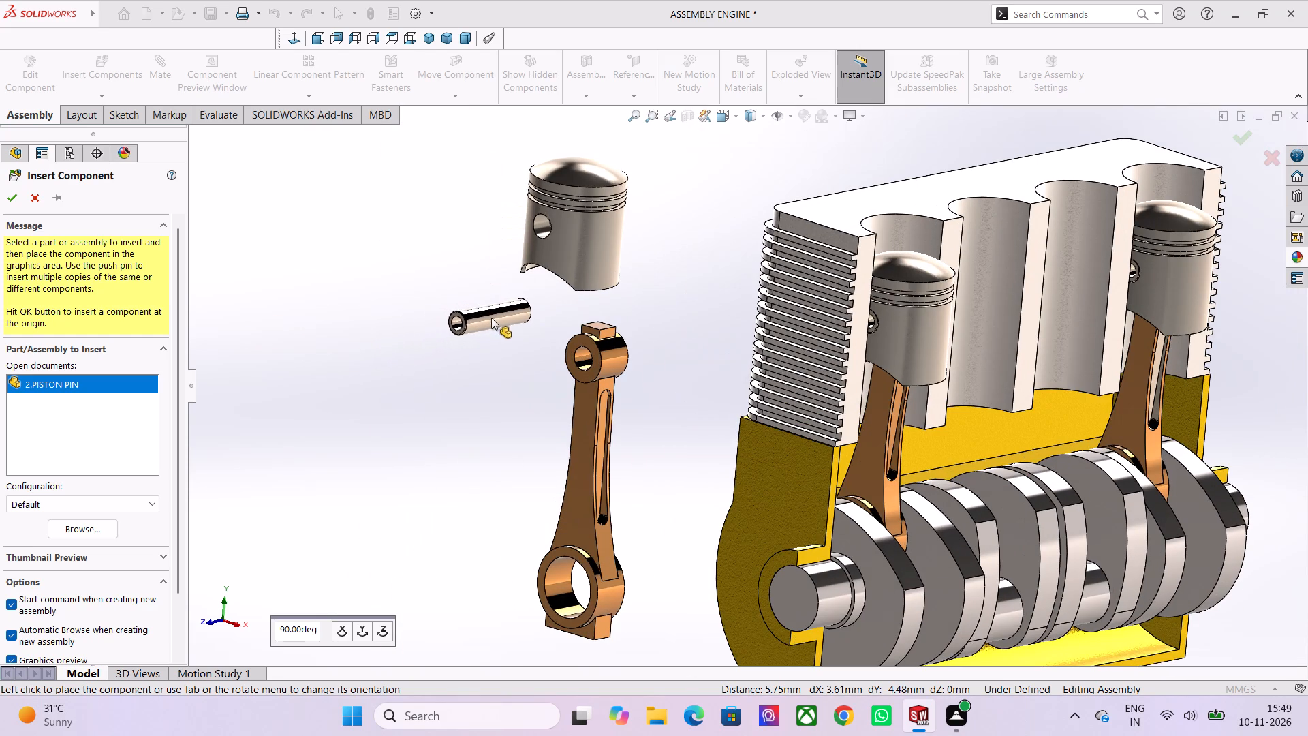
{"action": "scroll", "coordinate": [485, 323], "scroll_direction": "up", "scroll_amount": 2}
{"action": "left_click", "coordinate": [485, 323]}
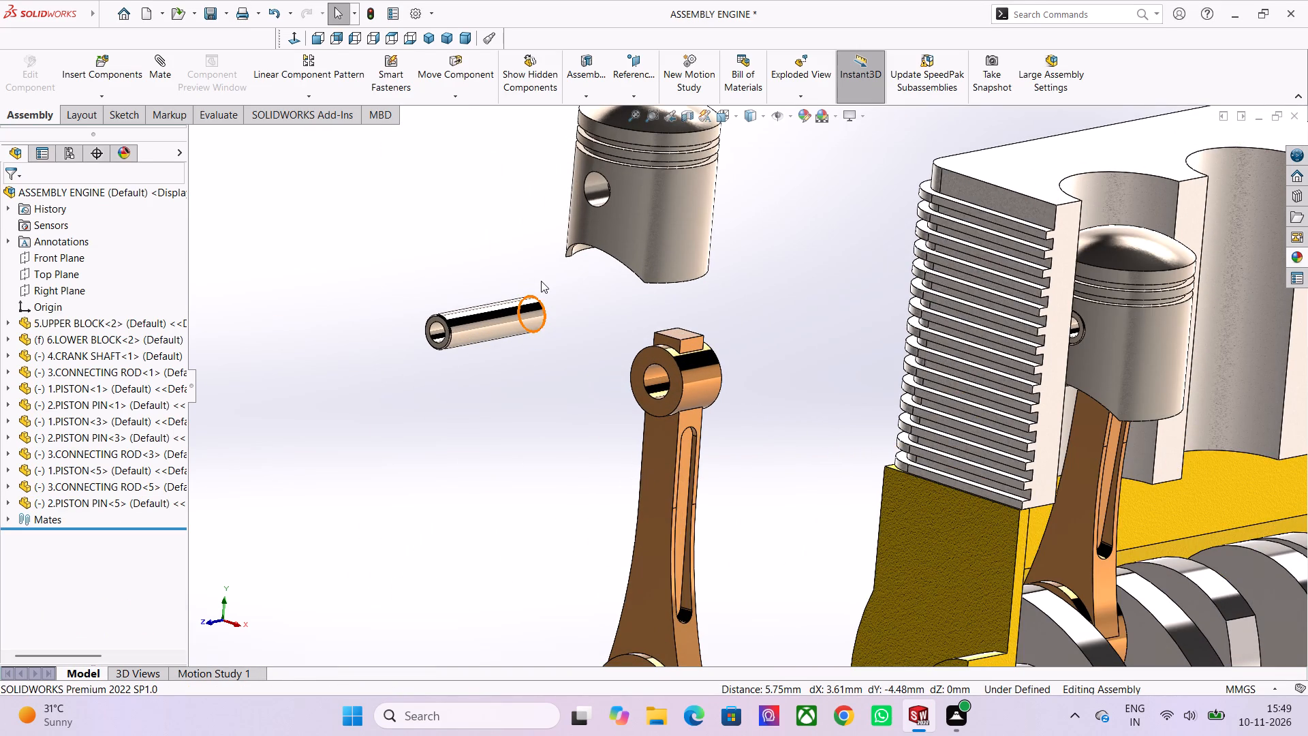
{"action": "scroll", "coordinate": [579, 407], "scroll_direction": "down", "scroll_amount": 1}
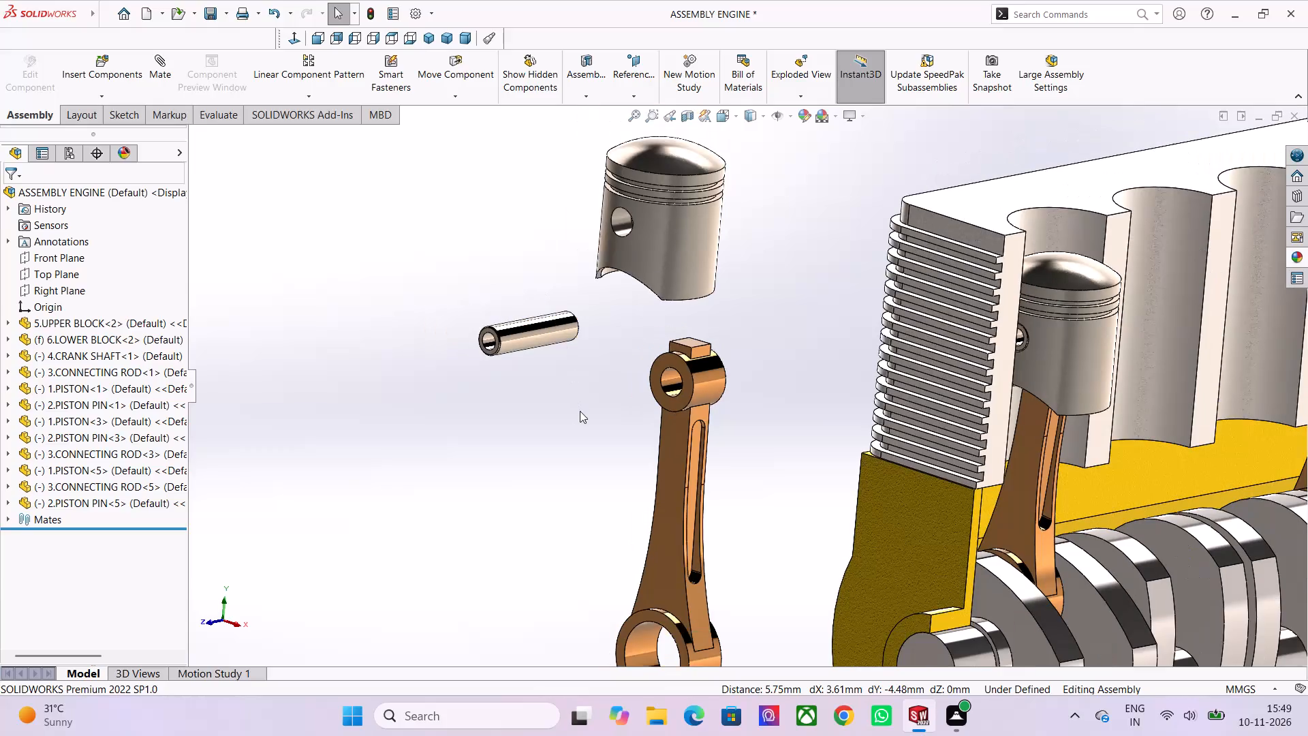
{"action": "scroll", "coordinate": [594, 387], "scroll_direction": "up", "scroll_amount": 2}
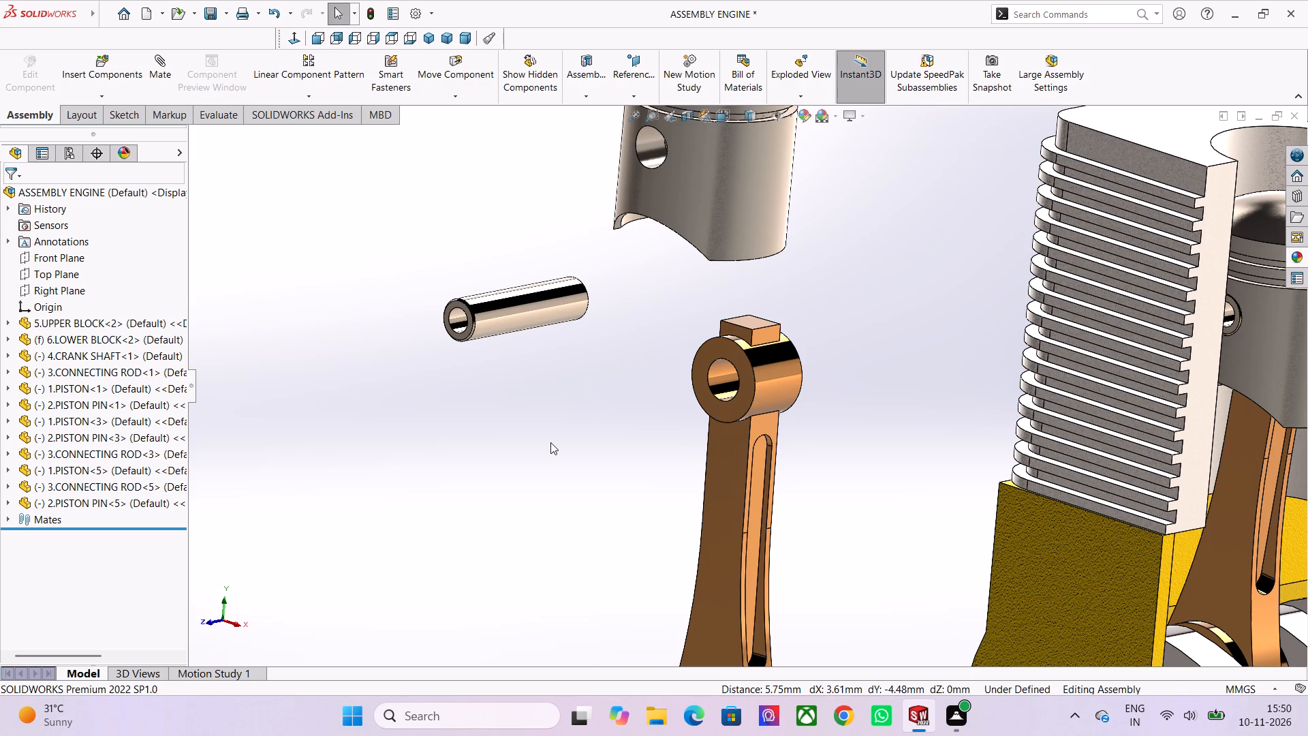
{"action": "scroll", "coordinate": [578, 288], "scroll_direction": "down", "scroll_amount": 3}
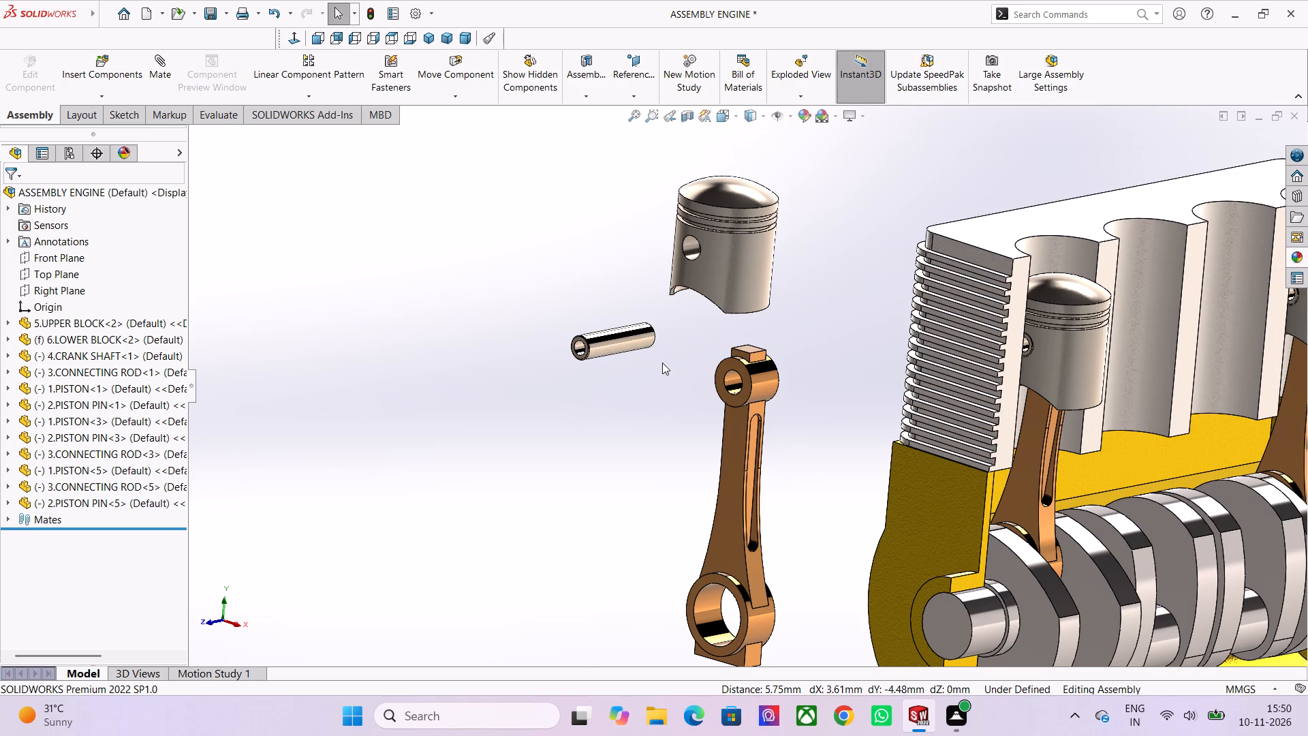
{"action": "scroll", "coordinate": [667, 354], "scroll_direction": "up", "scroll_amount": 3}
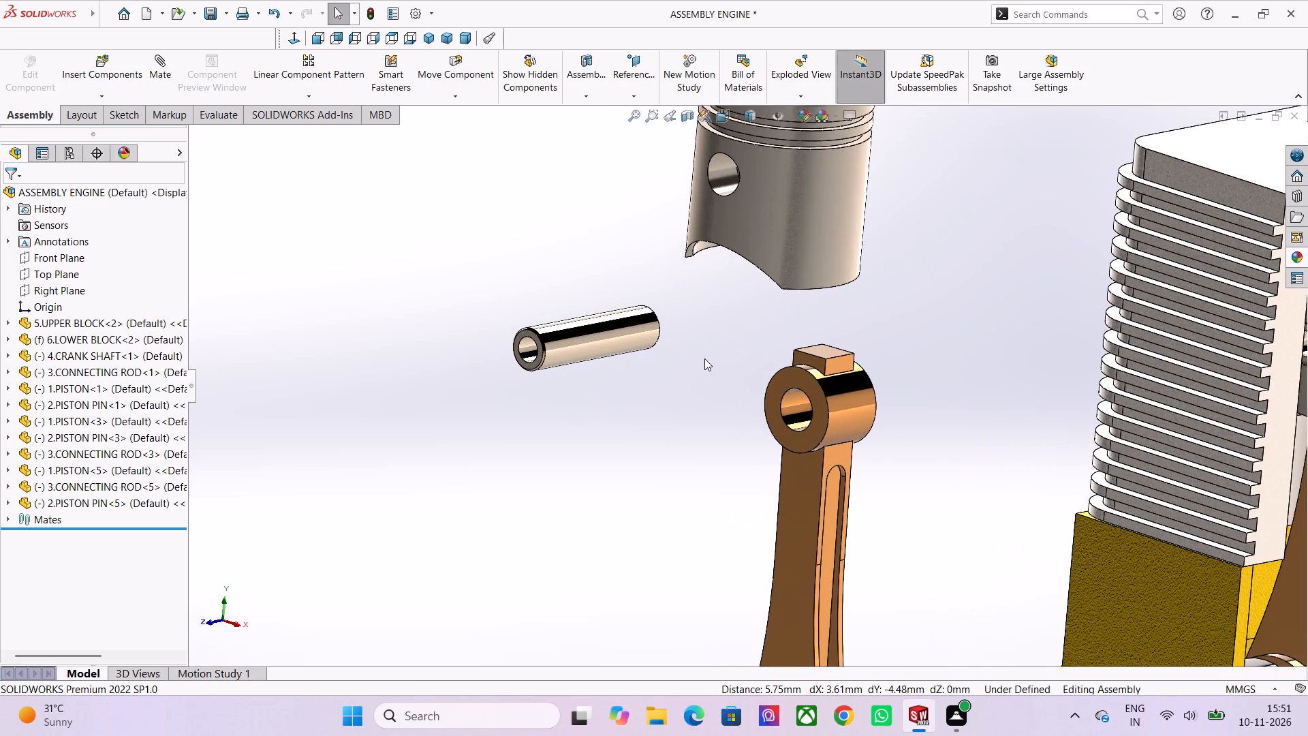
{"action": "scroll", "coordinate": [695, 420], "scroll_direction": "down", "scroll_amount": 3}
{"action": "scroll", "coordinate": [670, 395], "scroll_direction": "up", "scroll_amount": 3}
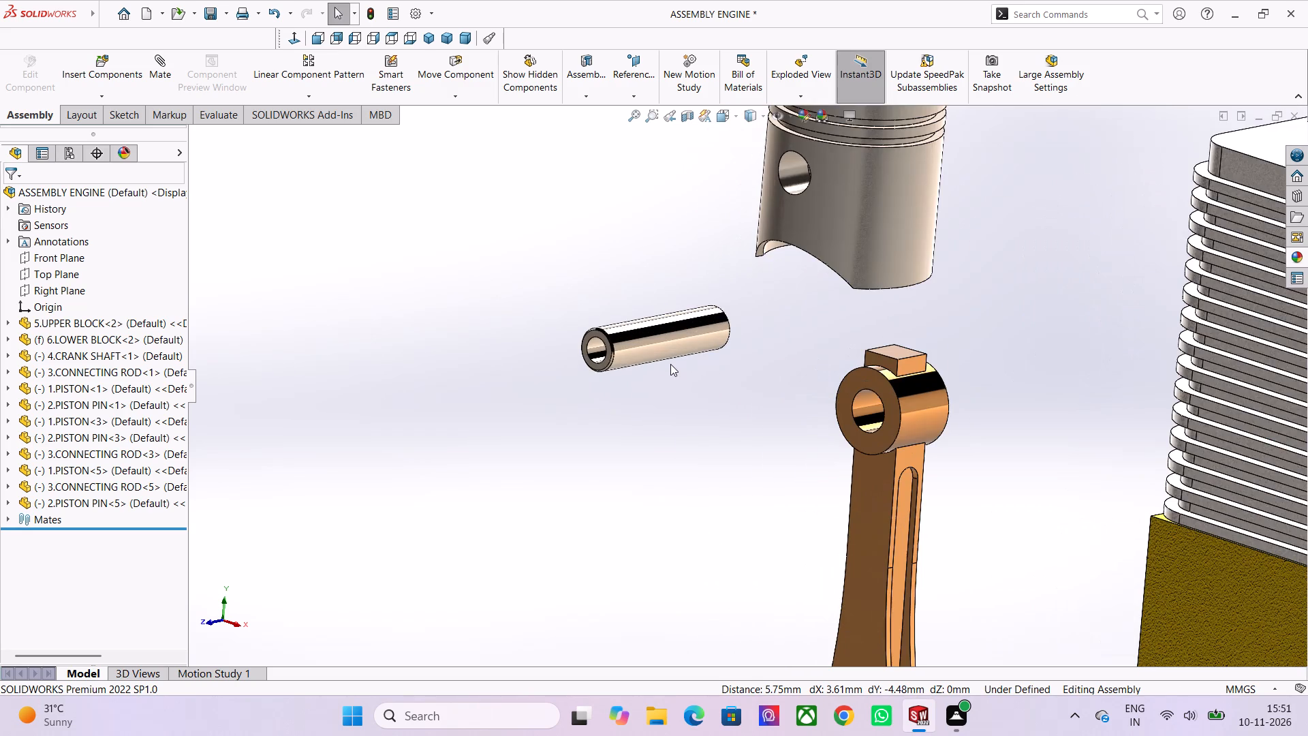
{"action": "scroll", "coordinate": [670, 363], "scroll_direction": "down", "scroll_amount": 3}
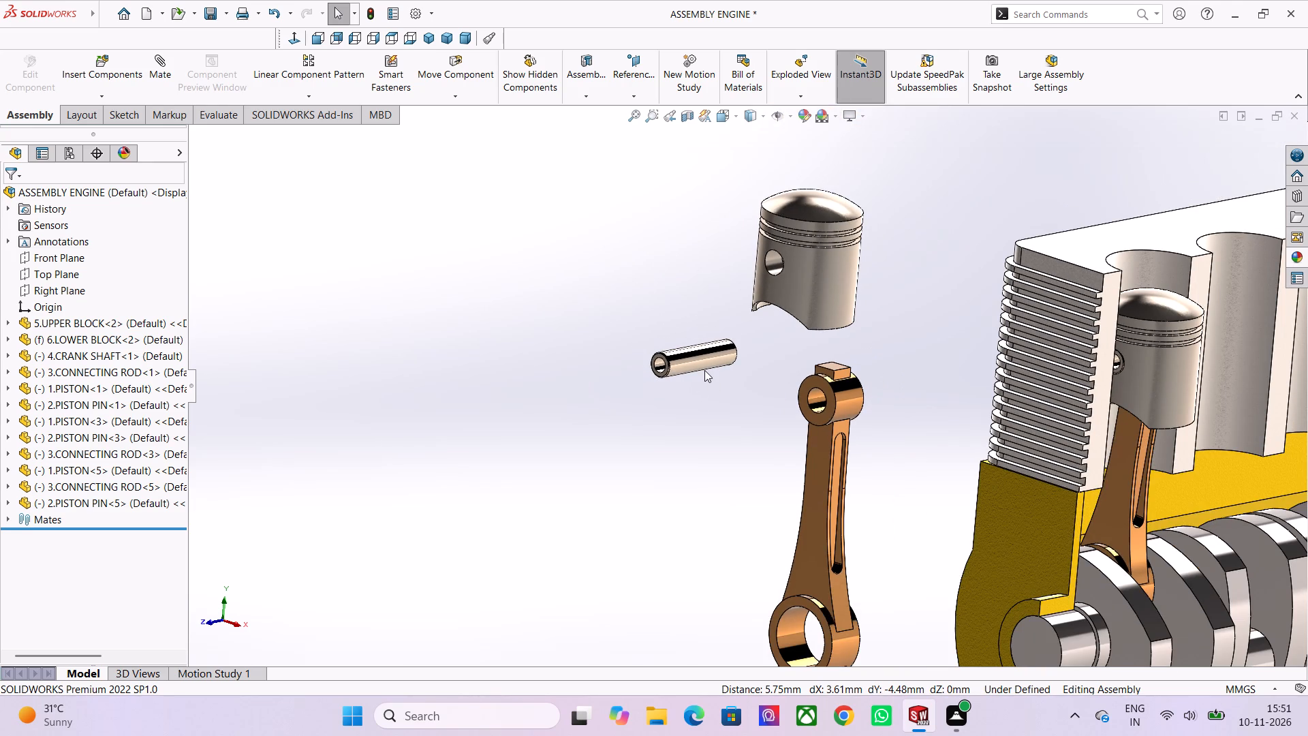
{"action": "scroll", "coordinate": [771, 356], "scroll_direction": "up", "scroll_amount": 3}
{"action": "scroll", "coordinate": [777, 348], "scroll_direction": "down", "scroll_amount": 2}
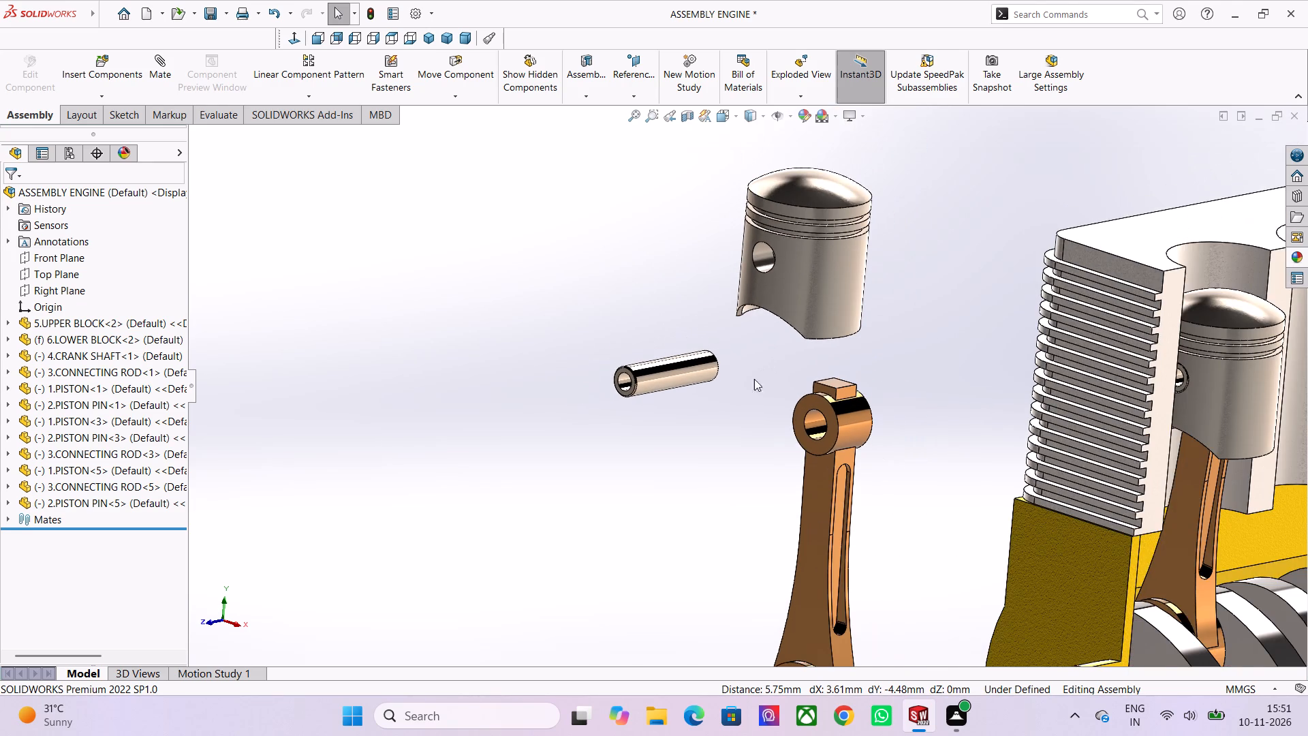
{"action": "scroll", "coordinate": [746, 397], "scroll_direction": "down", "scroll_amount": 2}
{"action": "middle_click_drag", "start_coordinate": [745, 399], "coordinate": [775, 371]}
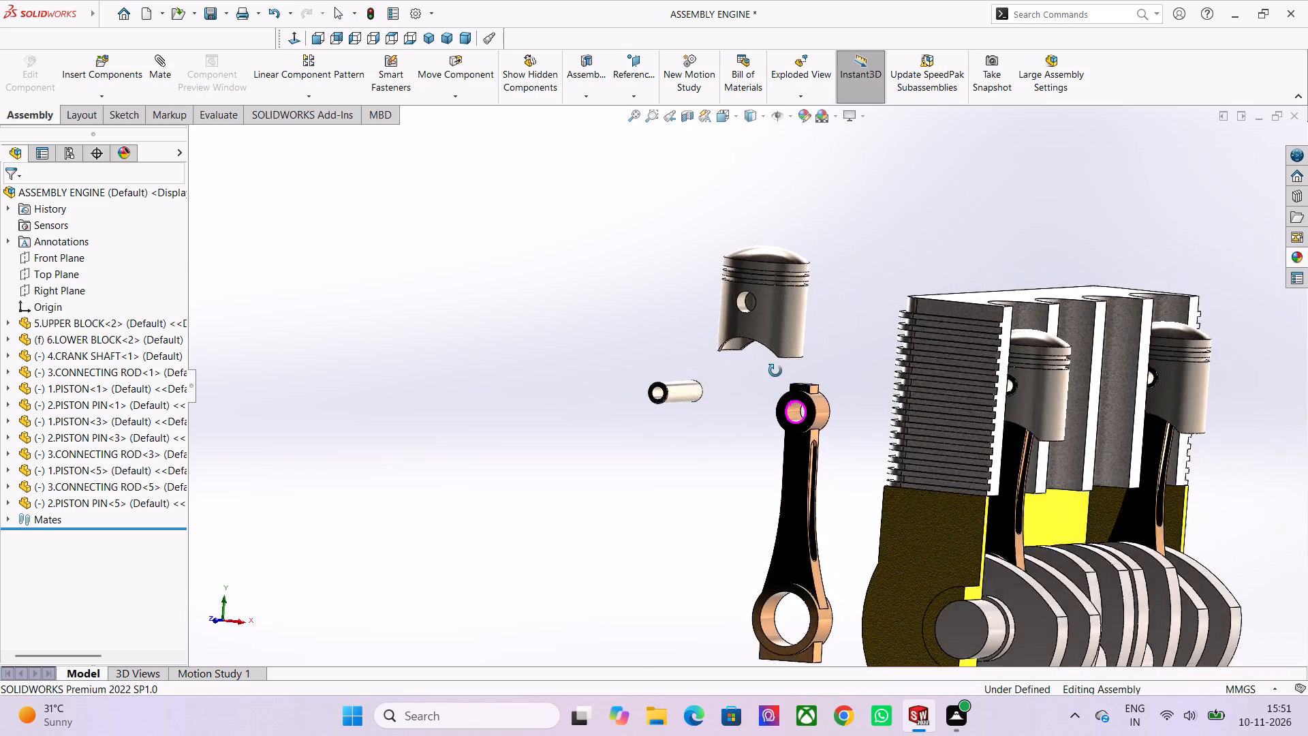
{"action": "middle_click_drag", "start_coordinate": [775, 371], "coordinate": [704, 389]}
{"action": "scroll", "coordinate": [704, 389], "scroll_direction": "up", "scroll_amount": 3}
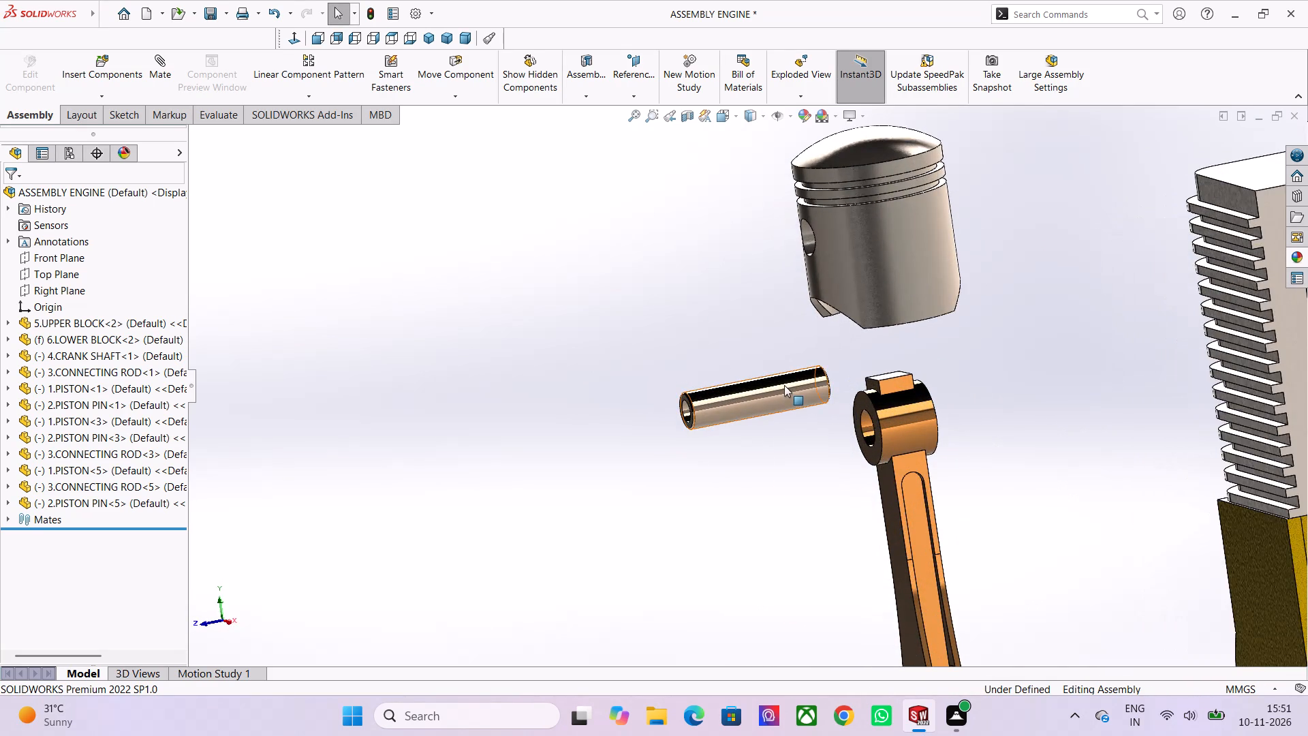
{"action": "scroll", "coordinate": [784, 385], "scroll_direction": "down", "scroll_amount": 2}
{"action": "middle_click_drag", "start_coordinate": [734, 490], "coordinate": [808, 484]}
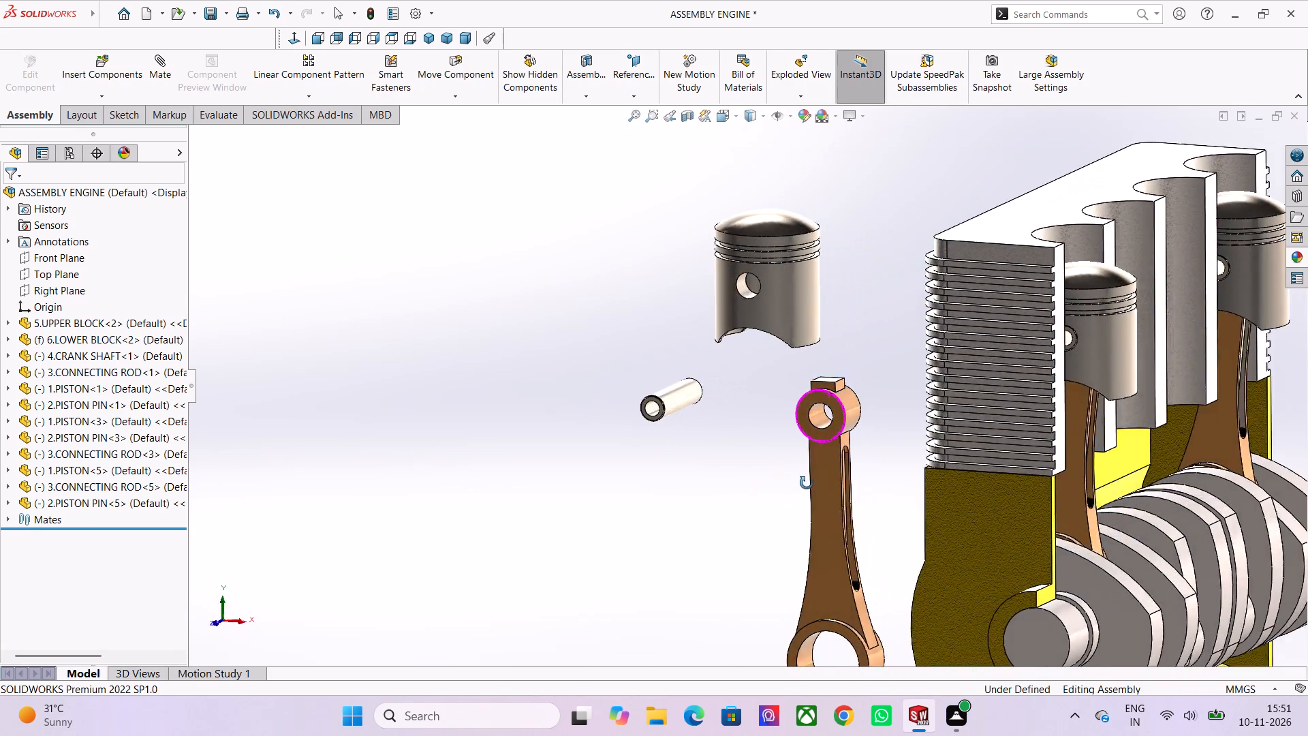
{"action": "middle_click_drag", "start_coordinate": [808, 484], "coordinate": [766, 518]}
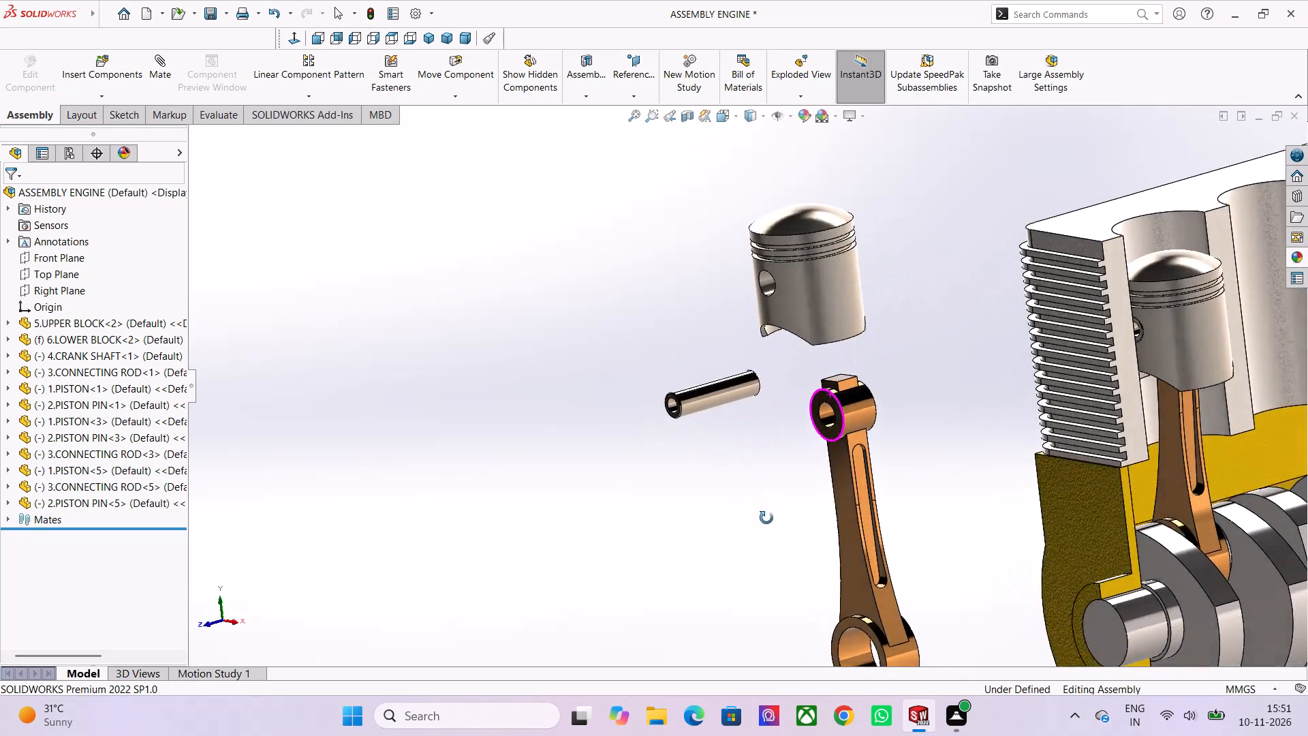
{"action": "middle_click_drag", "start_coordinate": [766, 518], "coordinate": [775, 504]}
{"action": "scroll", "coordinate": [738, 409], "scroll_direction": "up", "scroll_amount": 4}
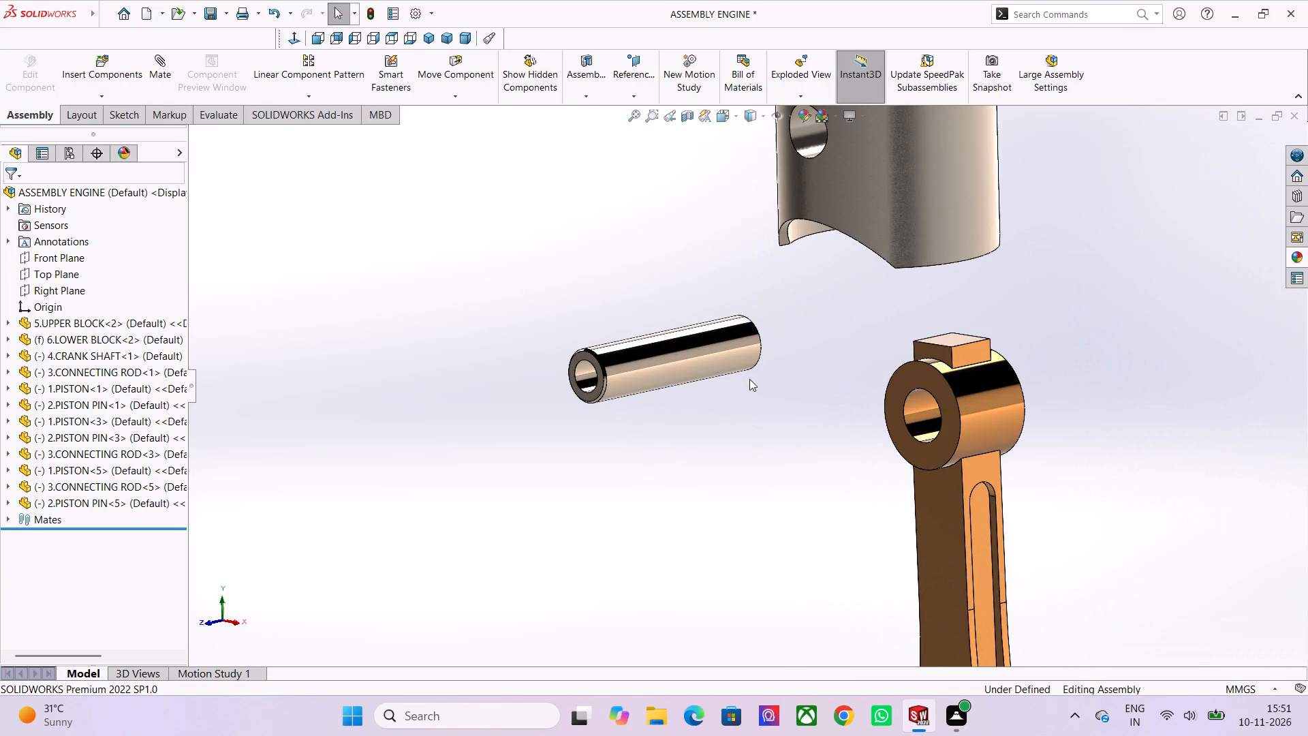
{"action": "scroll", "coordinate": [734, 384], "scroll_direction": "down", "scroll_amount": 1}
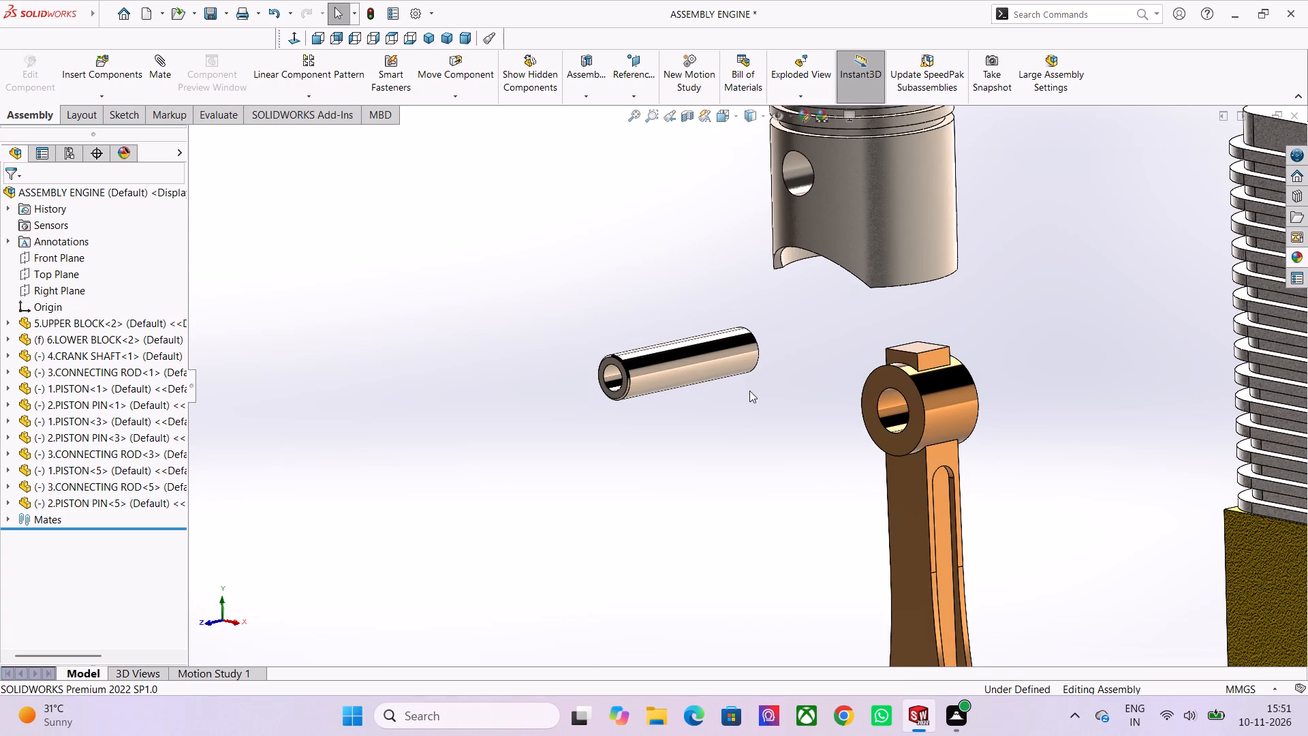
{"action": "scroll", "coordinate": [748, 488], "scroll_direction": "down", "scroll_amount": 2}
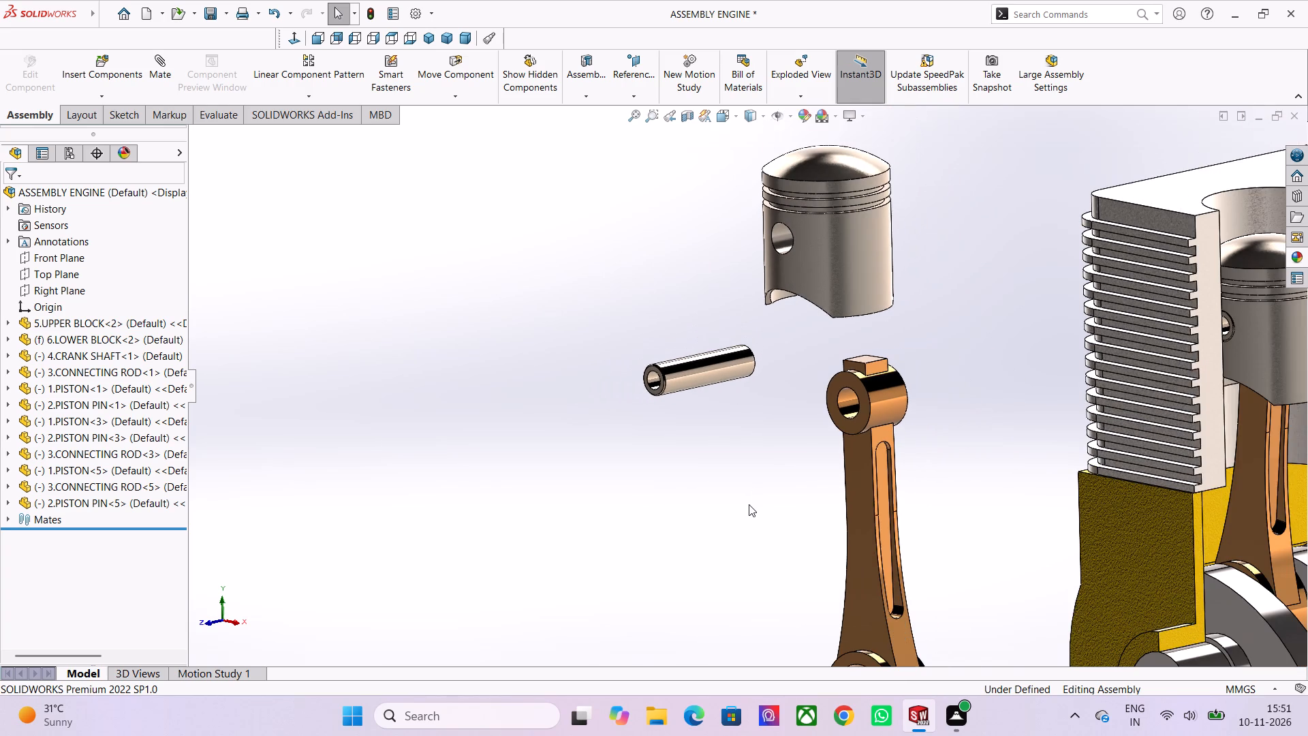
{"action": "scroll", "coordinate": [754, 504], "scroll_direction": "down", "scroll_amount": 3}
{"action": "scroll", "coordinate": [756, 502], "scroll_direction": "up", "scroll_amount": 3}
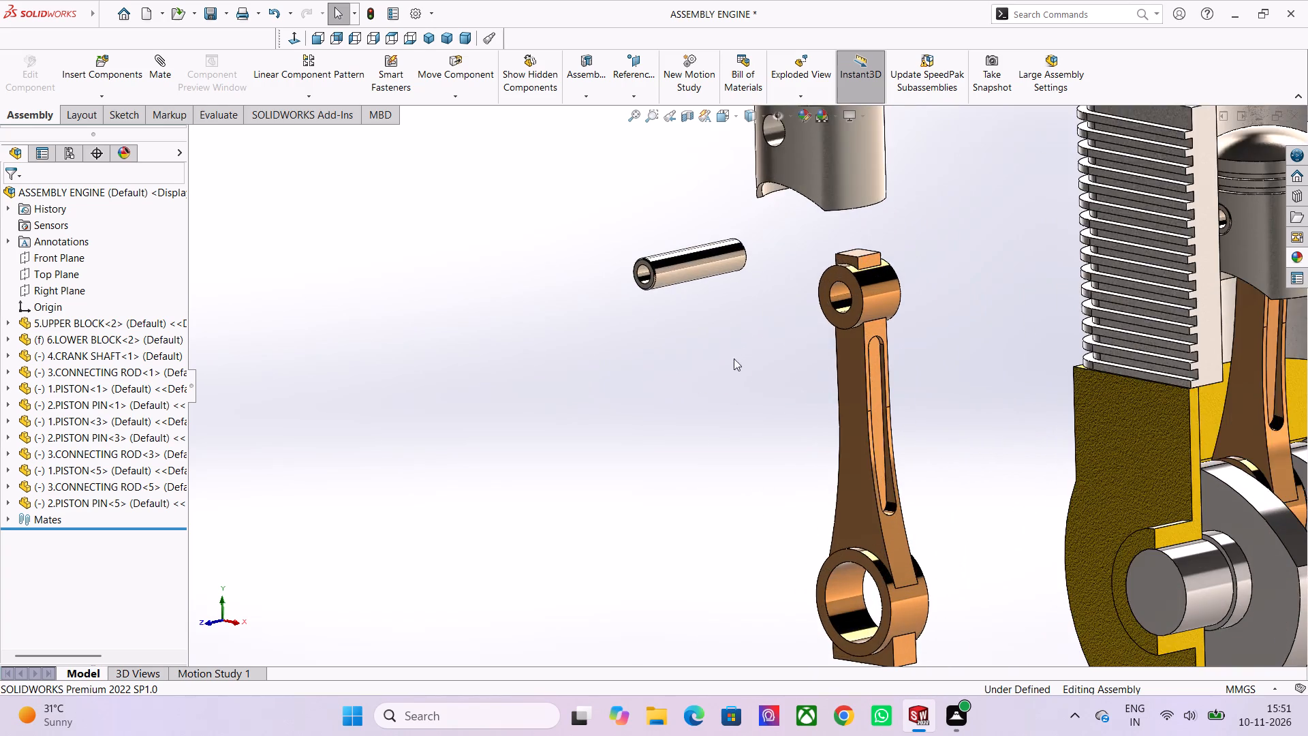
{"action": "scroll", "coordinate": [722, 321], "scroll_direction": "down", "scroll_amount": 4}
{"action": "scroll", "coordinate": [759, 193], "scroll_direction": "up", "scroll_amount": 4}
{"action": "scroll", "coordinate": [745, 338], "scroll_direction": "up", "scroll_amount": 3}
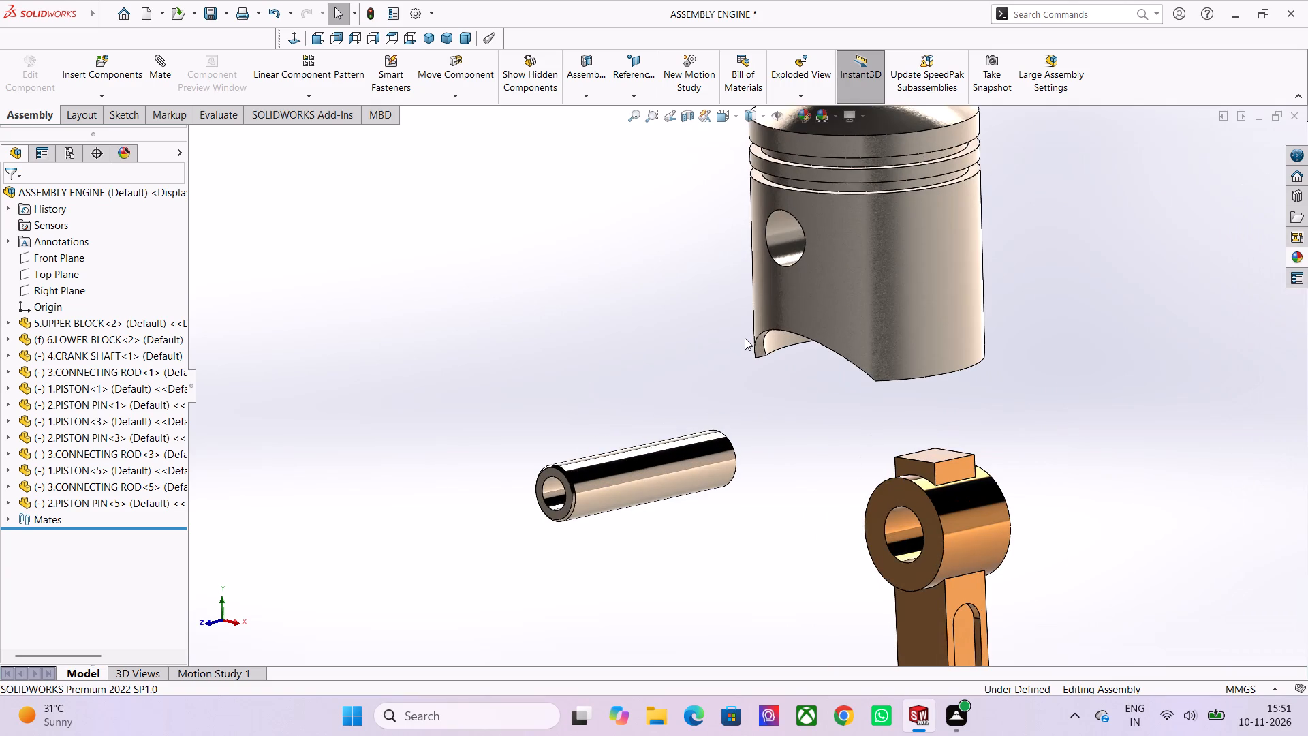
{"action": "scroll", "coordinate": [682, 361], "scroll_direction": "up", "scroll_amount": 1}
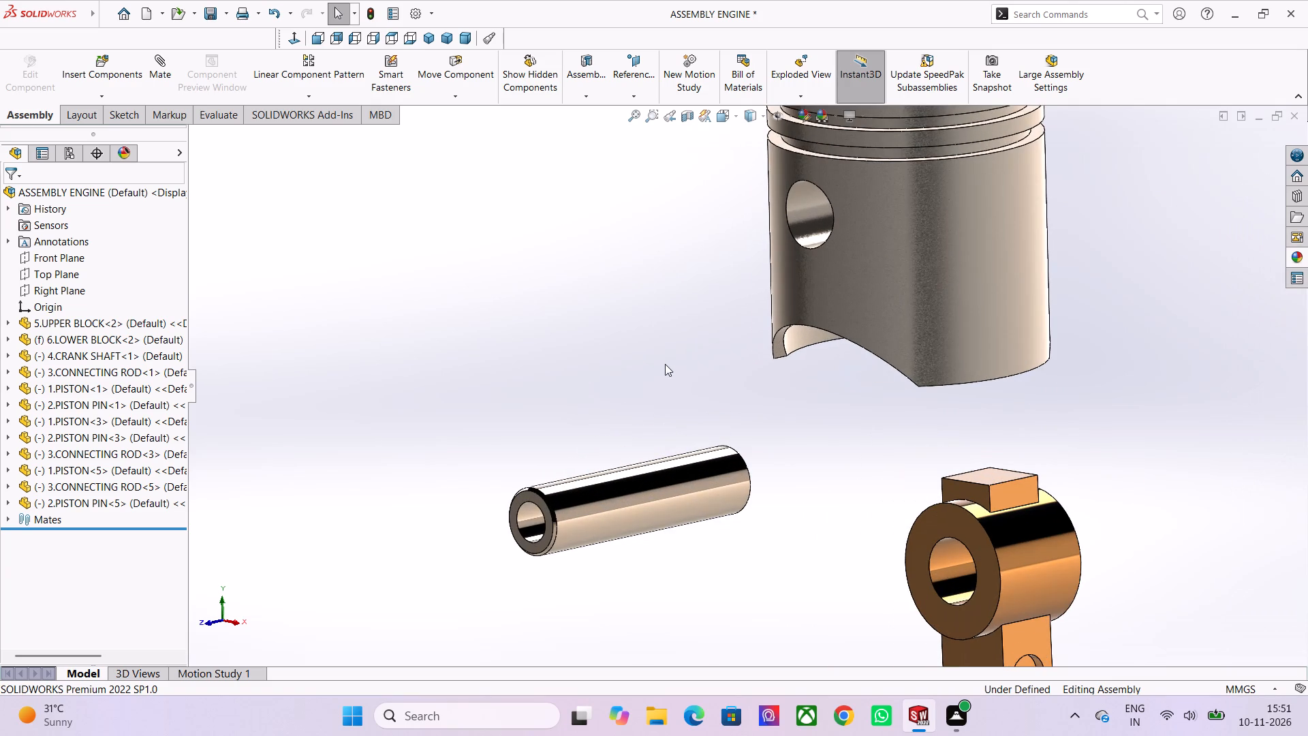
Mate the loose piston pin concentric with the pin hole of the loose piston.
{"action": "scroll", "coordinate": [620, 459], "scroll_direction": "down", "scroll_amount": 2}
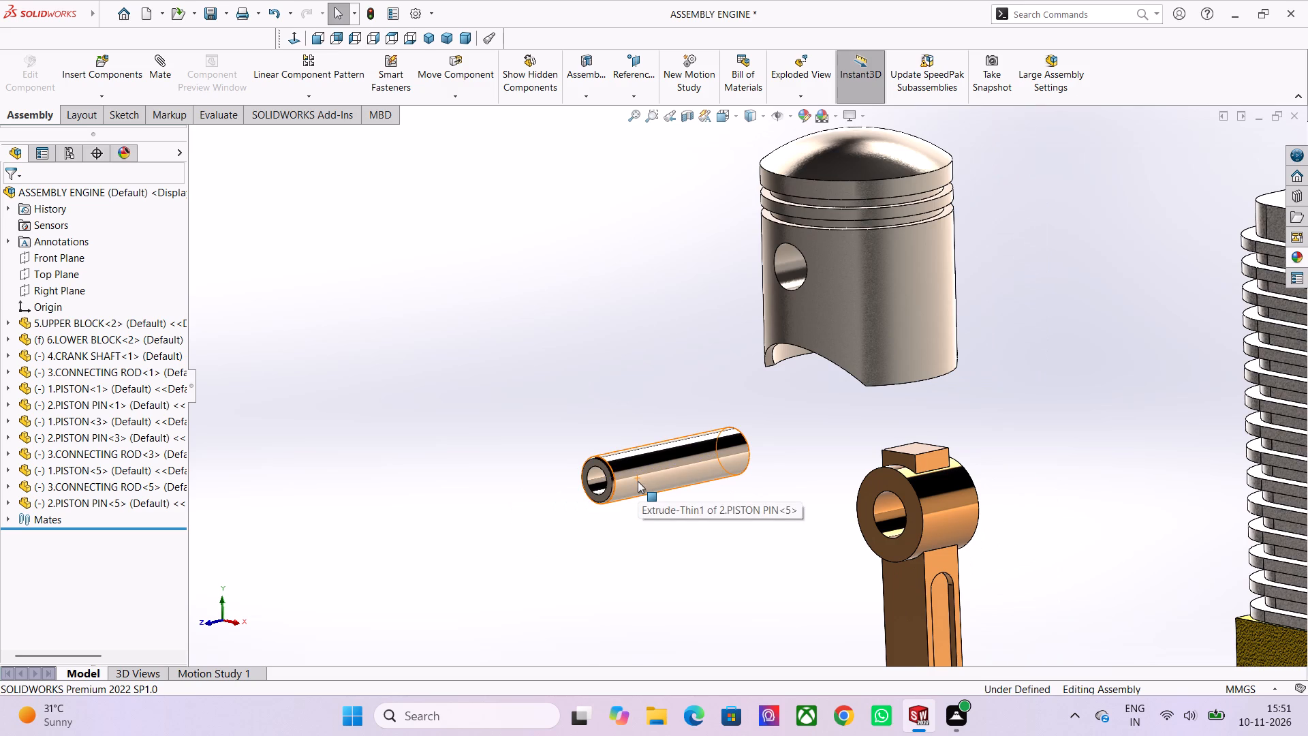
{"action": "left_click", "coordinate": [161, 67]}
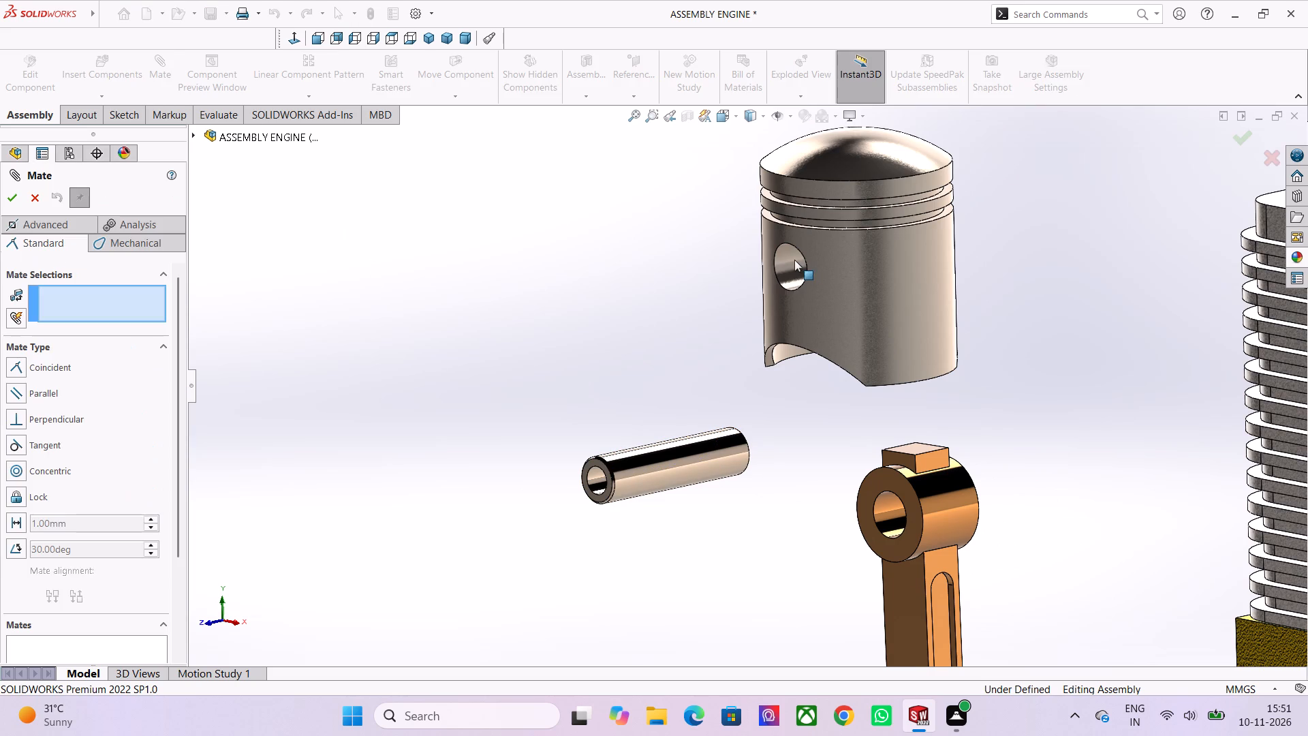
{"action": "left_click", "coordinate": [787, 258]}
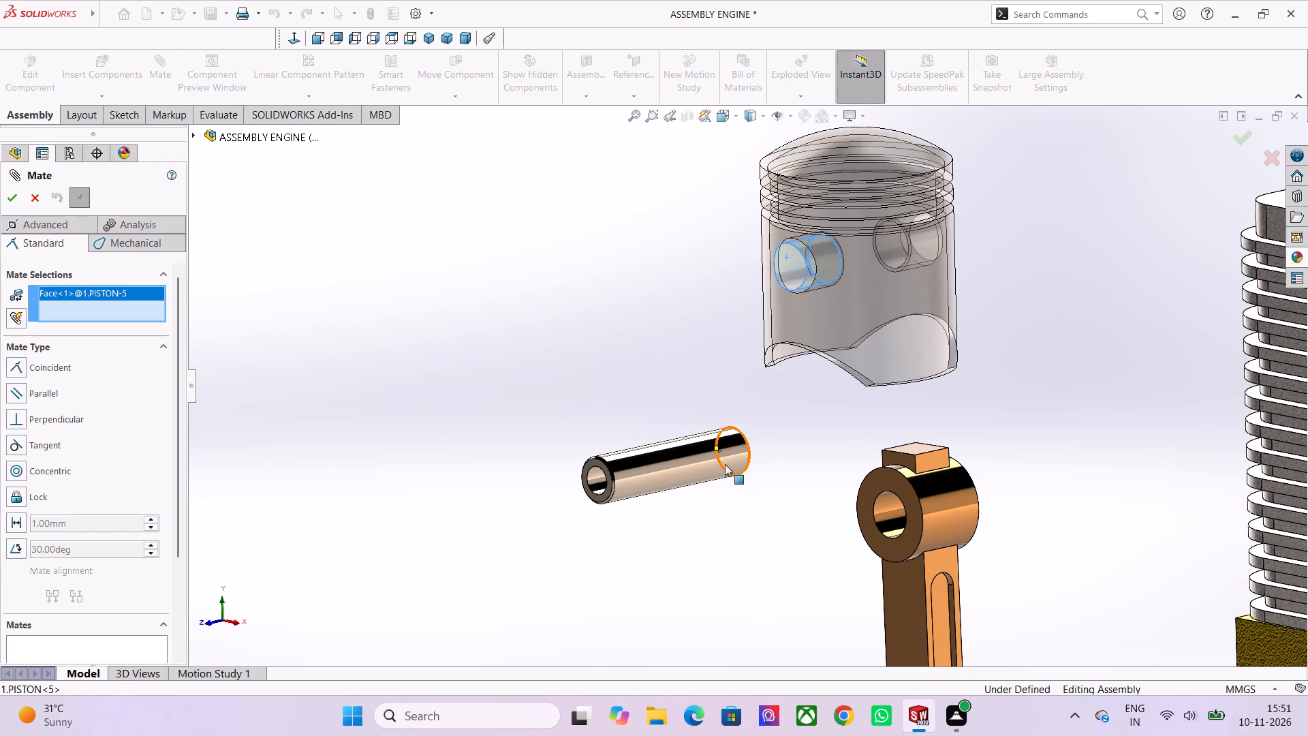
{"action": "left_click", "coordinate": [676, 463]}
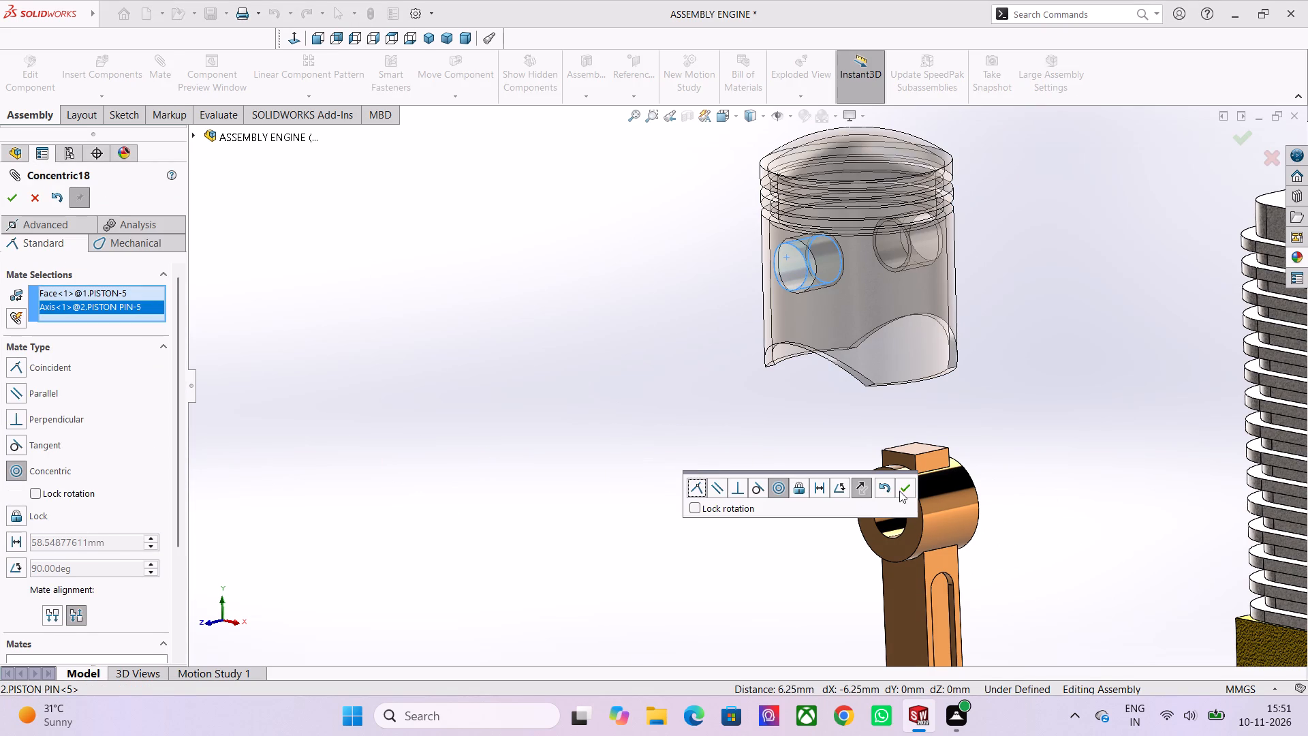
{"action": "left_click", "coordinate": [910, 487]}
Finish mating and move the loose piston pin around beside the engine, keeping it outside the loose piston.
{"action": "scroll", "coordinate": [529, 483], "scroll_direction": "down", "scroll_amount": 5}
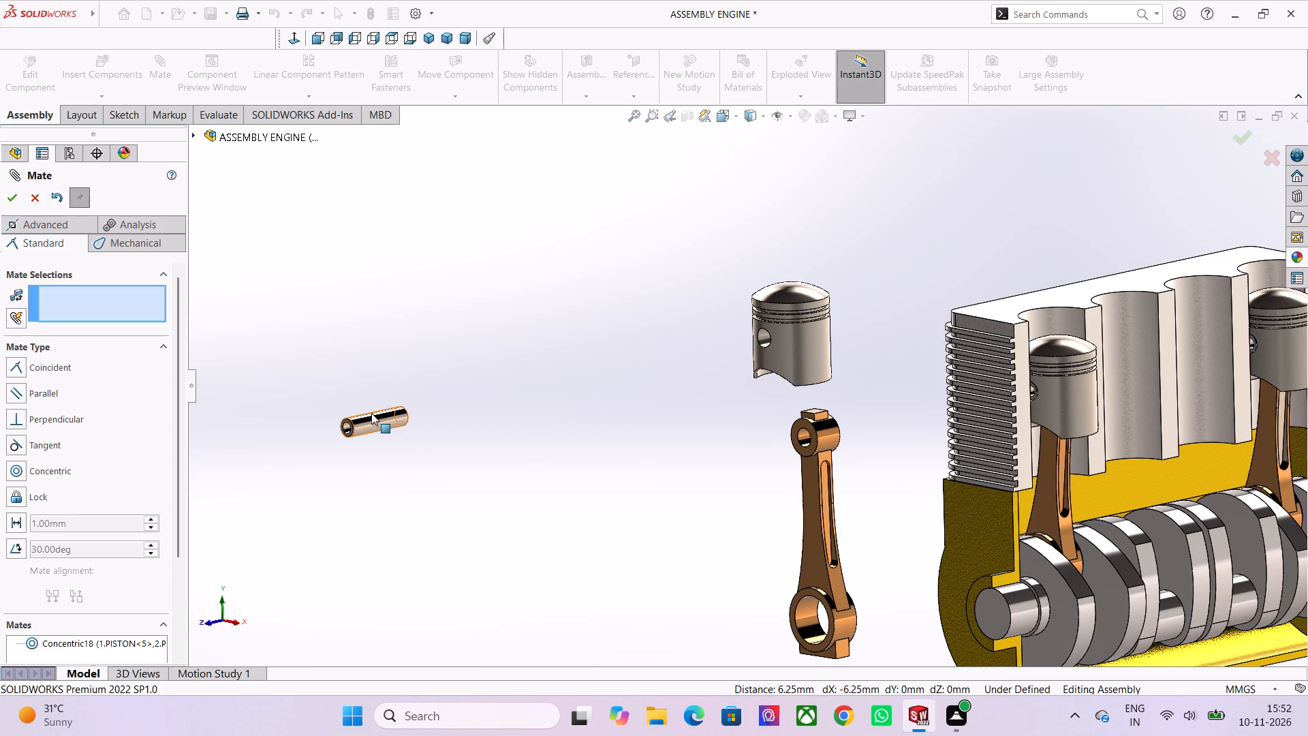
{"action": "left_click_drag", "start_coordinate": [371, 419], "coordinate": [501, 418]}
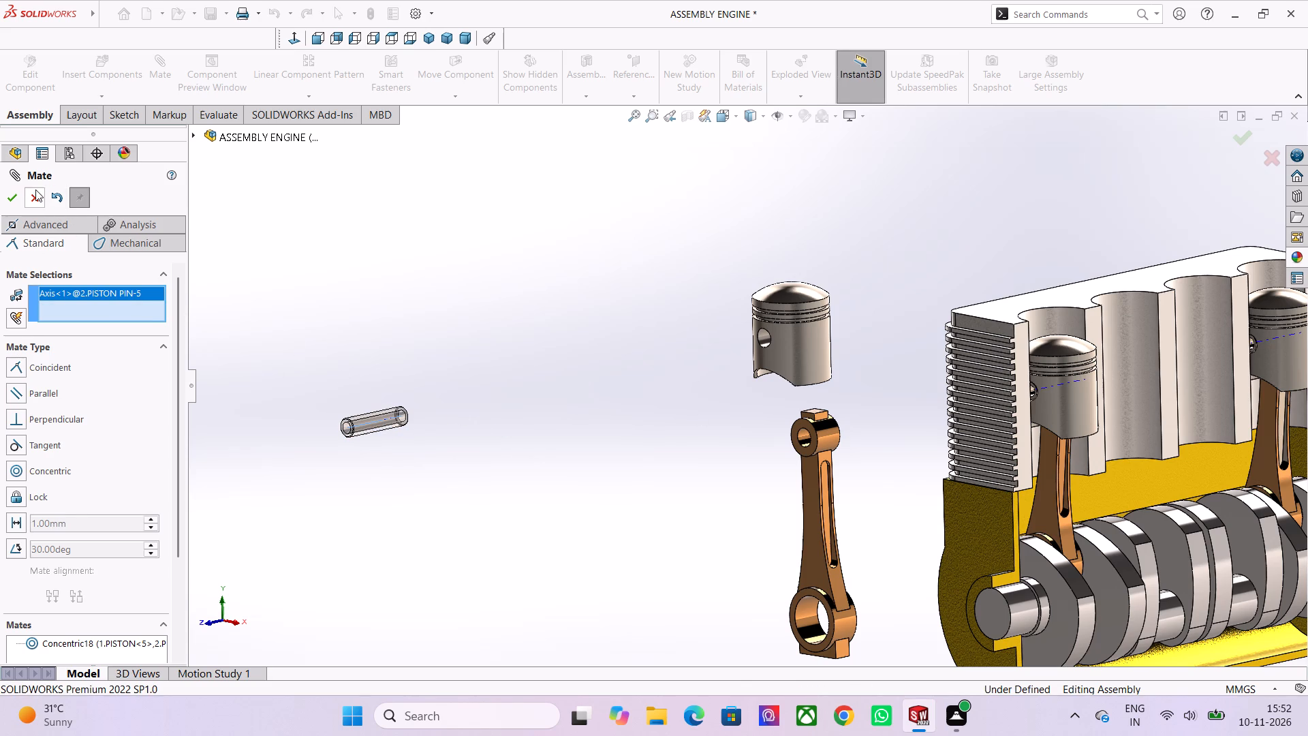
{"action": "left_click", "coordinate": [33, 196]}
{"action": "left_click_drag", "start_coordinate": [375, 421], "coordinate": [514, 398]}
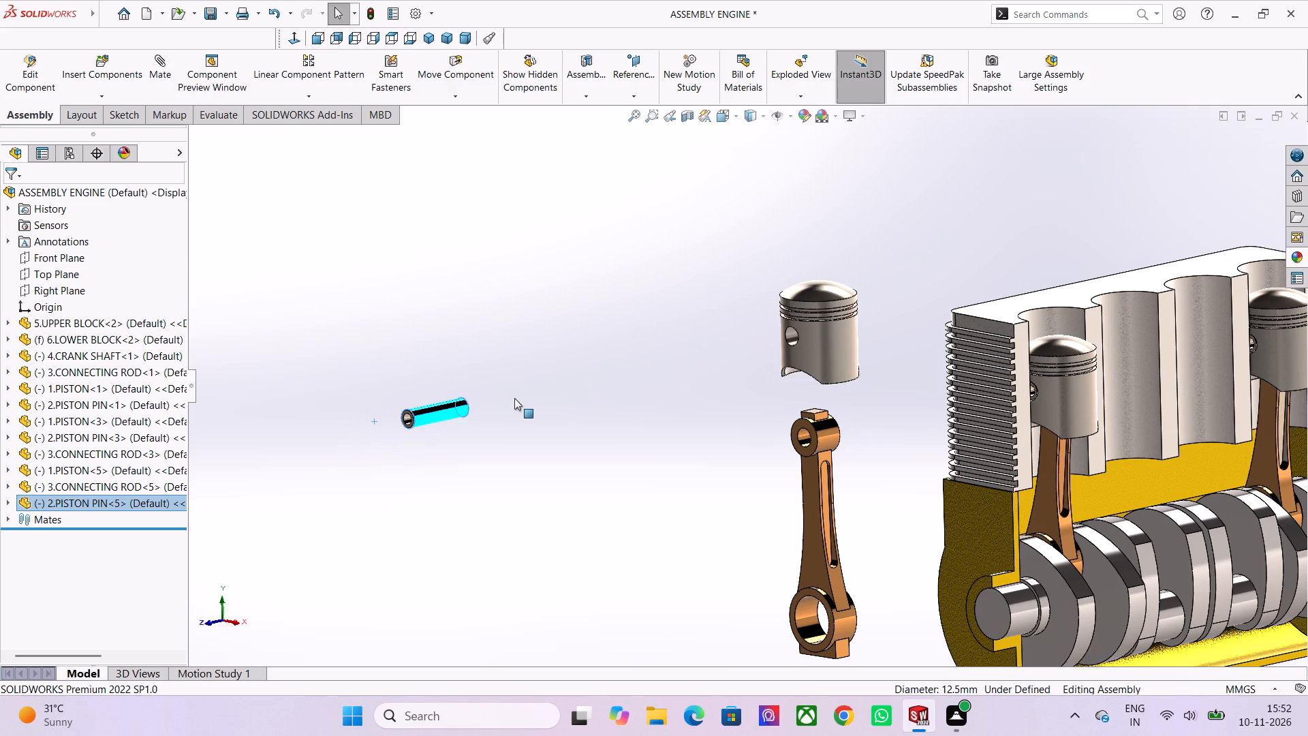
{"action": "left_click_drag", "start_coordinate": [514, 398], "coordinate": [317, 394]}
{"action": "scroll", "coordinate": [689, 331], "scroll_direction": "up", "scroll_amount": 2}
{"action": "scroll", "coordinate": [708, 356], "scroll_direction": "down", "scroll_amount": 3}
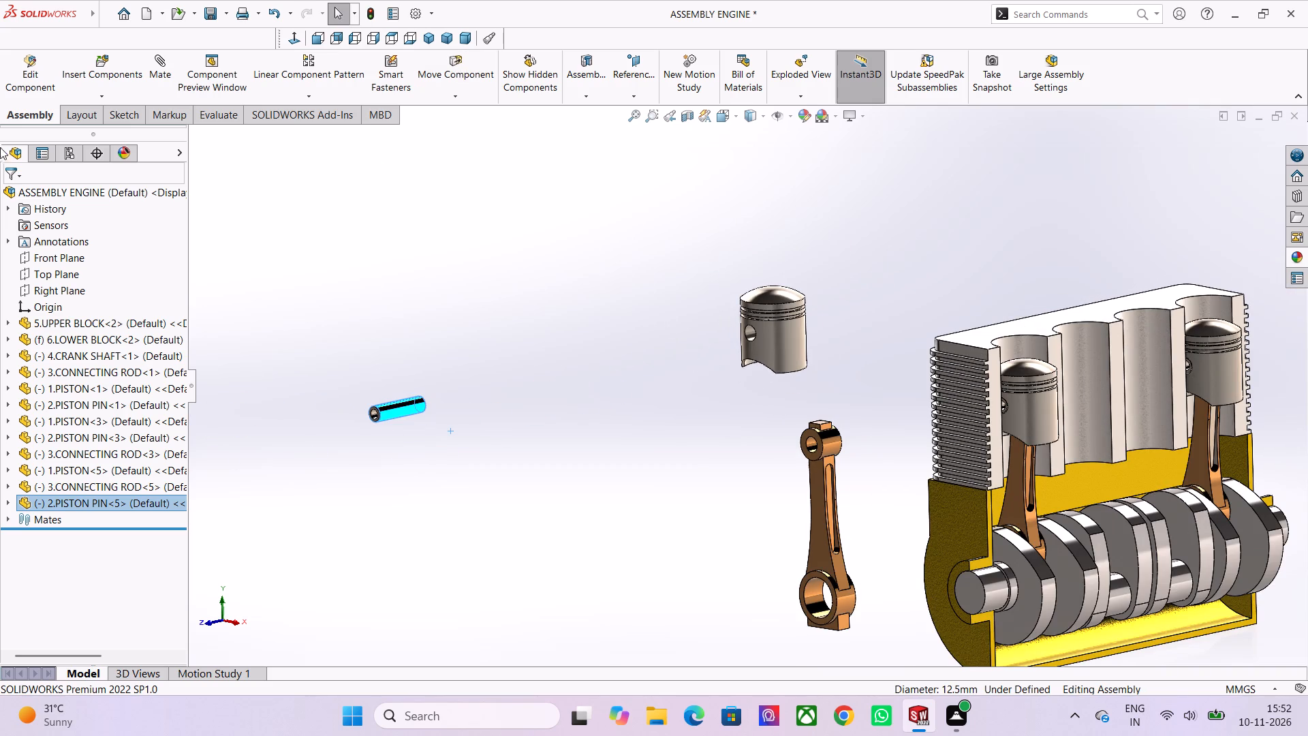
{"action": "left_click", "coordinate": [301, 167]}
Start a centered Width mate, taking the inner end faces of the loose piston's two pin bosses as width references.
{"action": "left_click", "coordinate": [165, 70]}
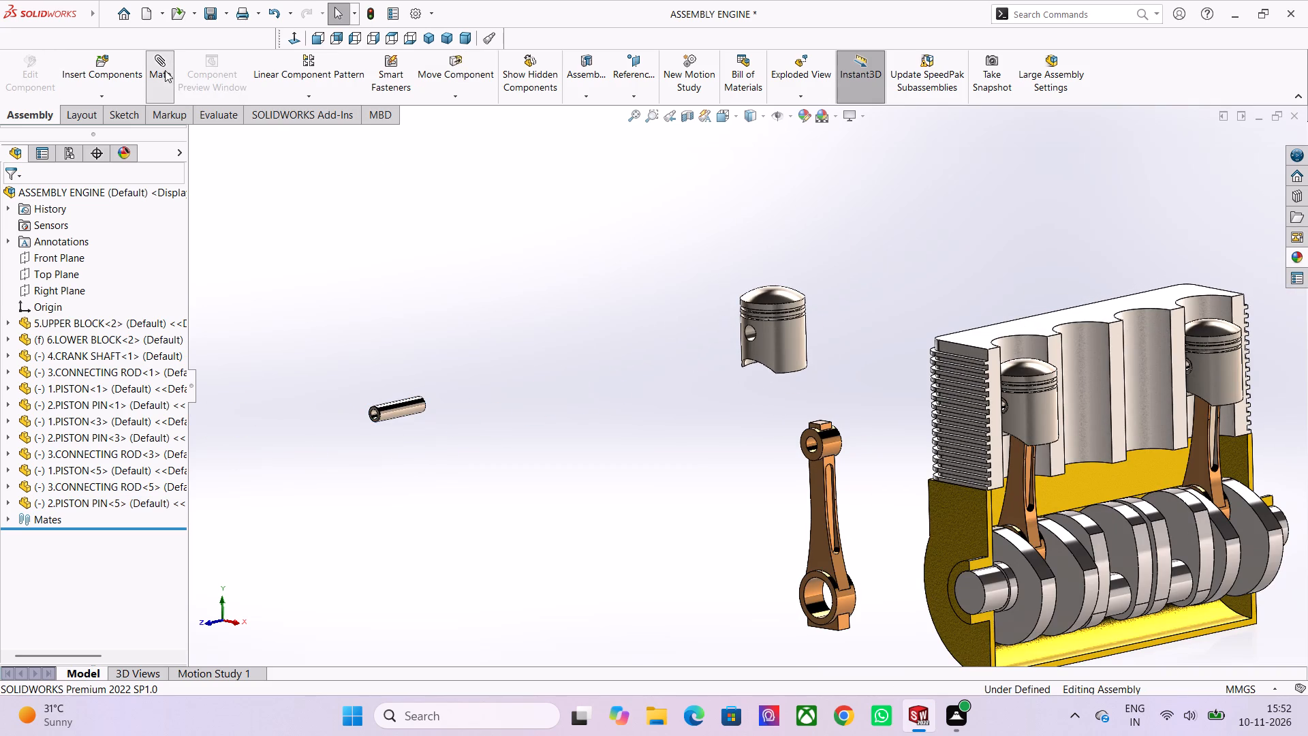
{"action": "left_click", "coordinate": [48, 224]}
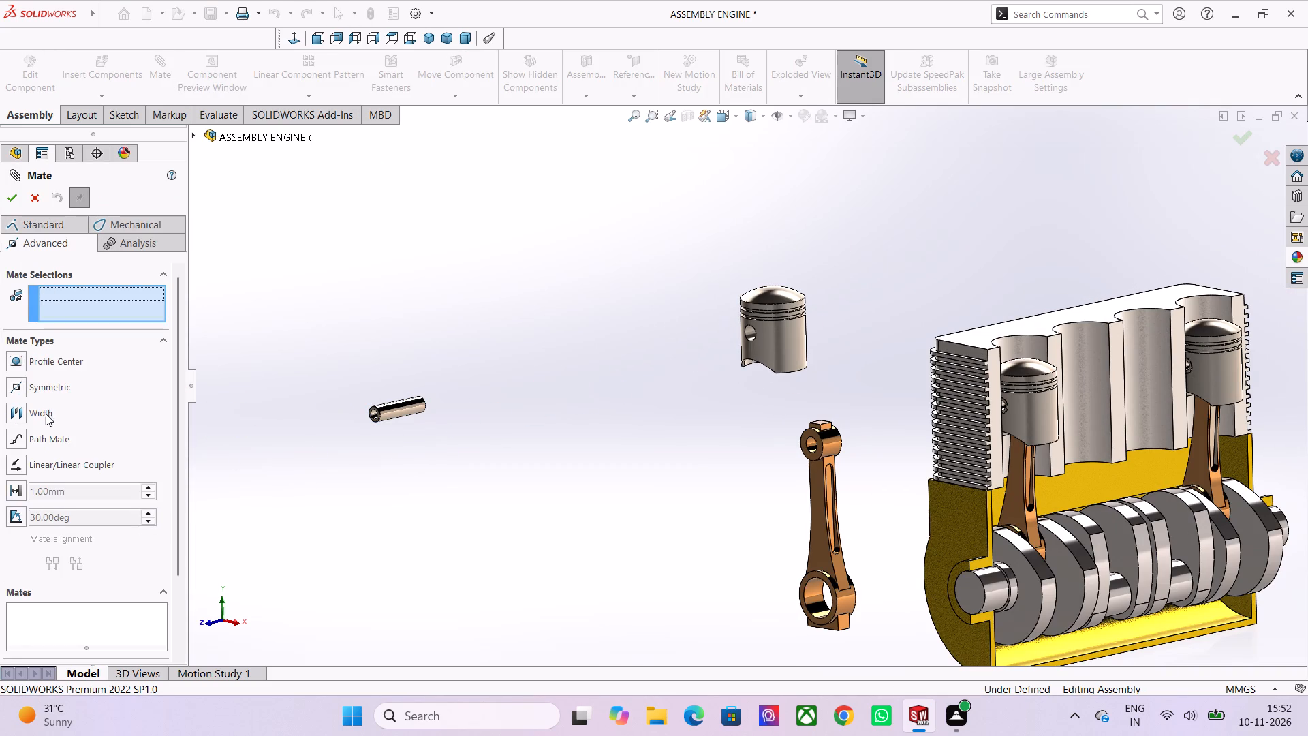
{"action": "left_click", "coordinate": [46, 409]}
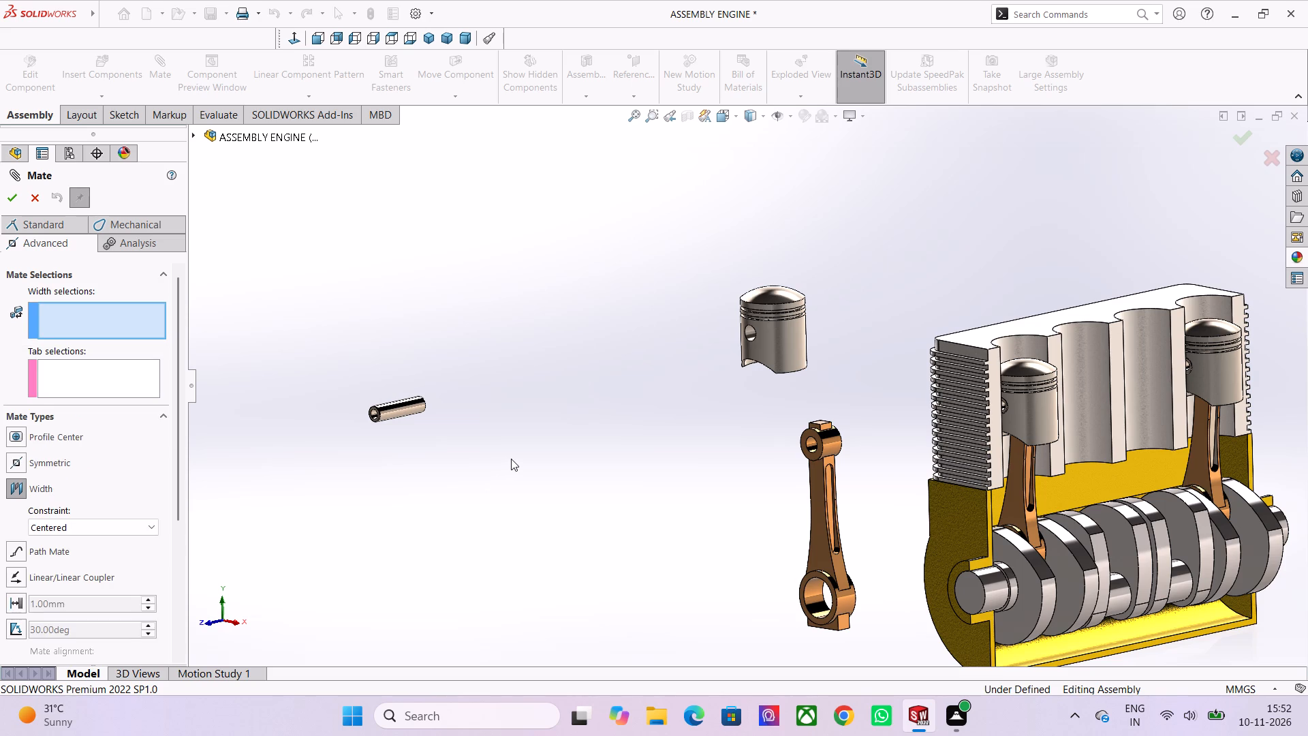
{"action": "scroll", "coordinate": [510, 472], "scroll_direction": "up", "scroll_amount": 4}
{"action": "scroll", "coordinate": [239, 253], "scroll_direction": "up", "scroll_amount": 4}
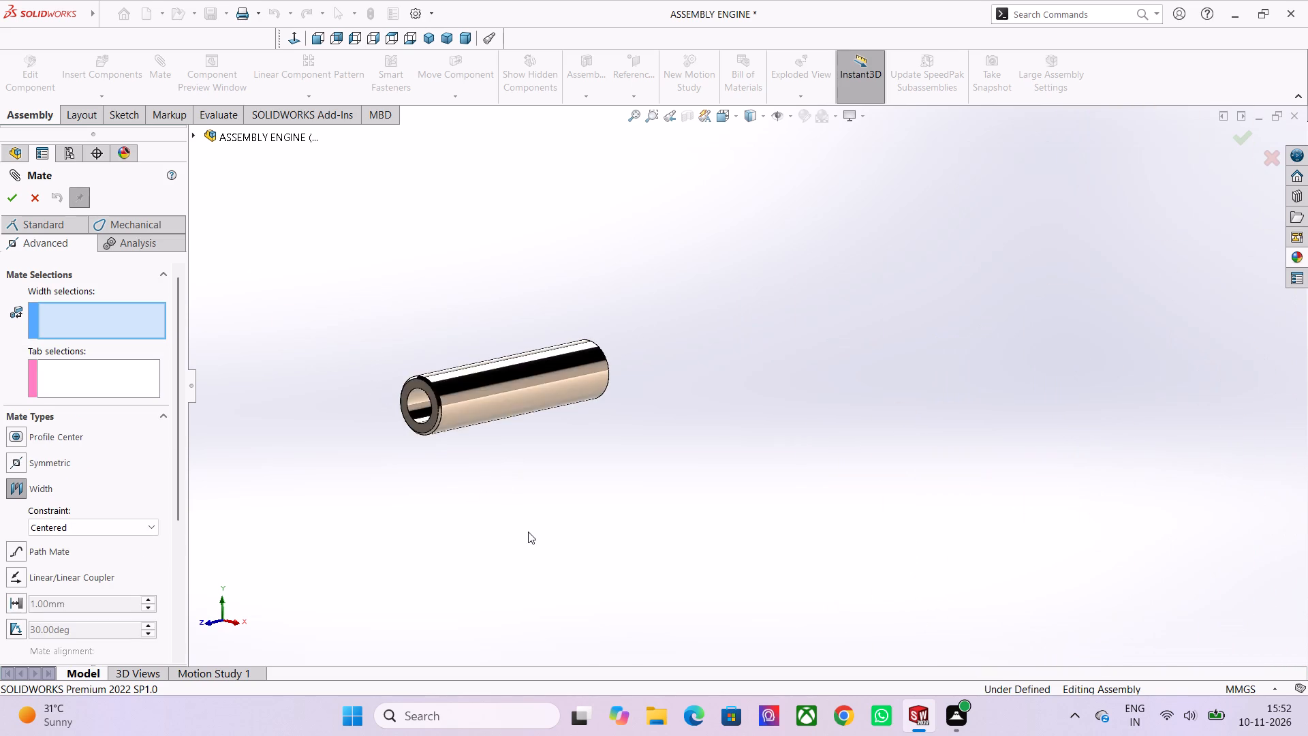
{"action": "scroll", "coordinate": [528, 532], "scroll_direction": "up", "scroll_amount": 3}
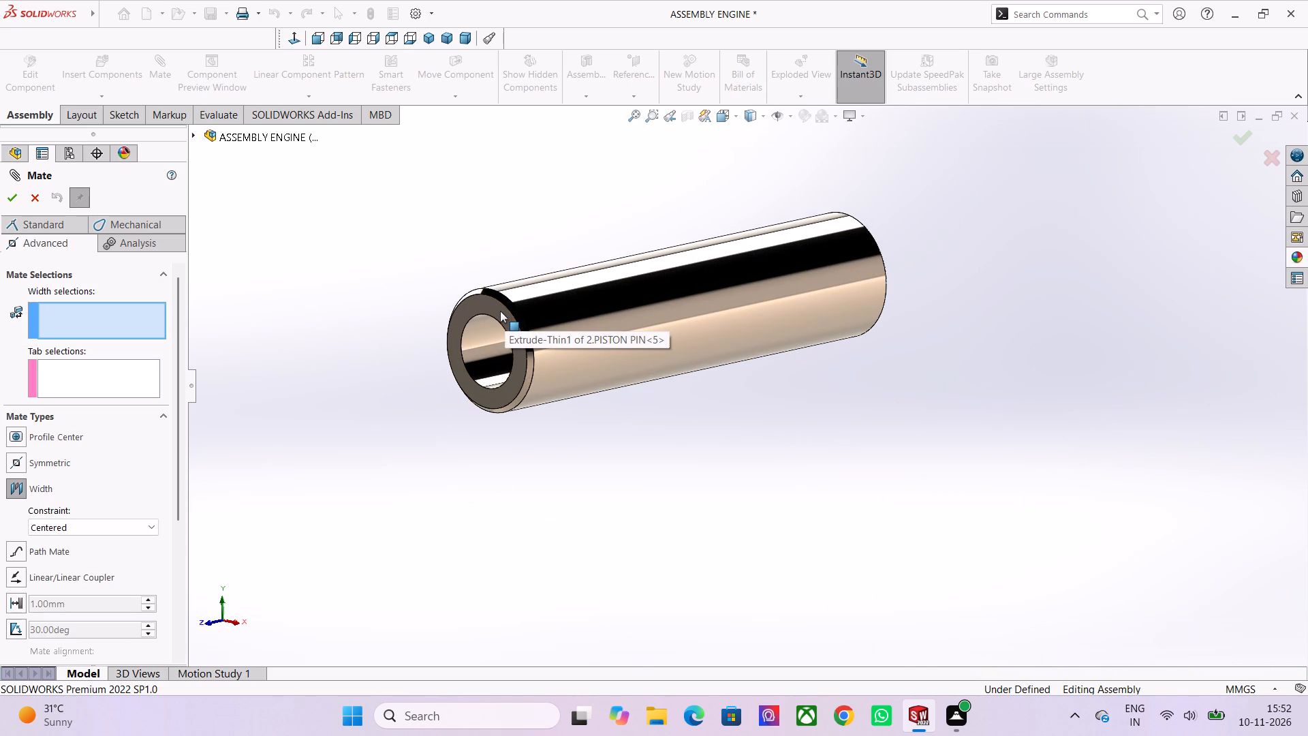
{"action": "scroll", "coordinate": [500, 311], "scroll_direction": "down", "scroll_amount": 2}
{"action": "scroll", "coordinate": [1184, 572], "scroll_direction": "down", "scroll_amount": 2}
{"action": "scroll", "coordinate": [1167, 455], "scroll_direction": "down", "scroll_amount": 2}
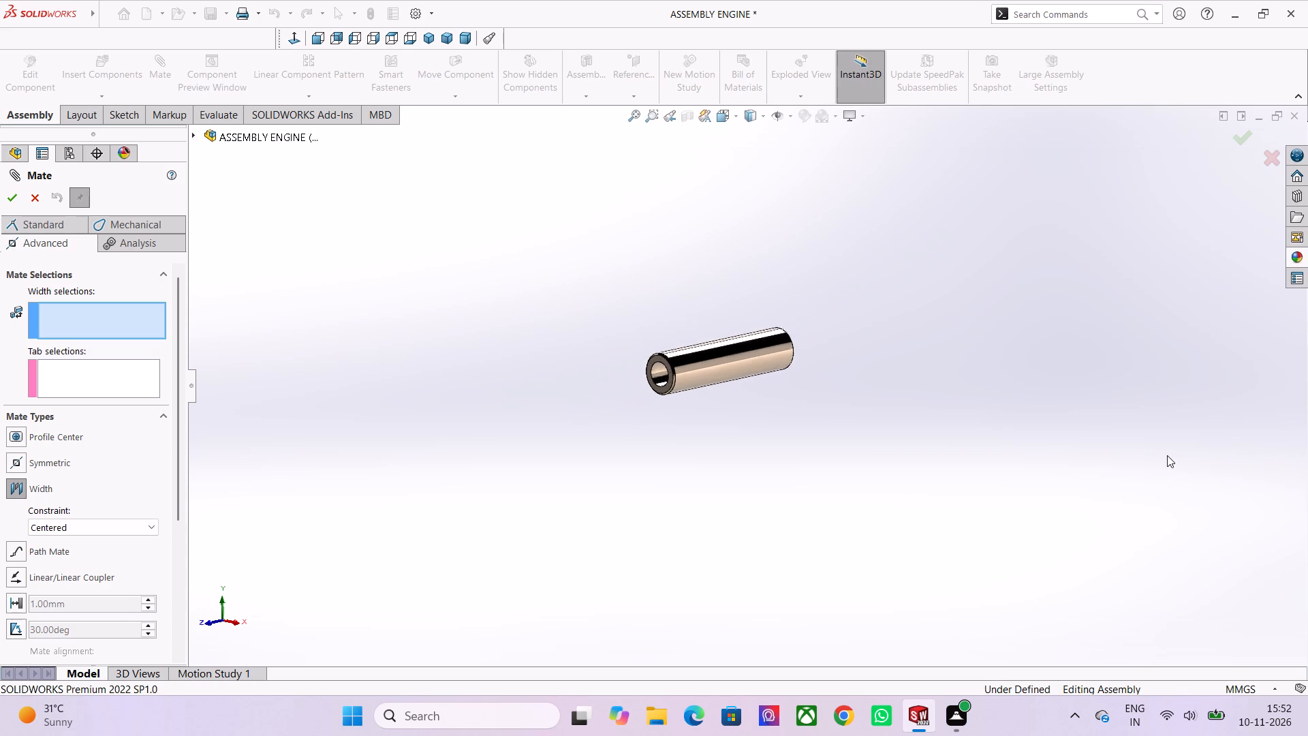
{"action": "scroll", "coordinate": [1167, 455], "scroll_direction": "down", "scroll_amount": 6}
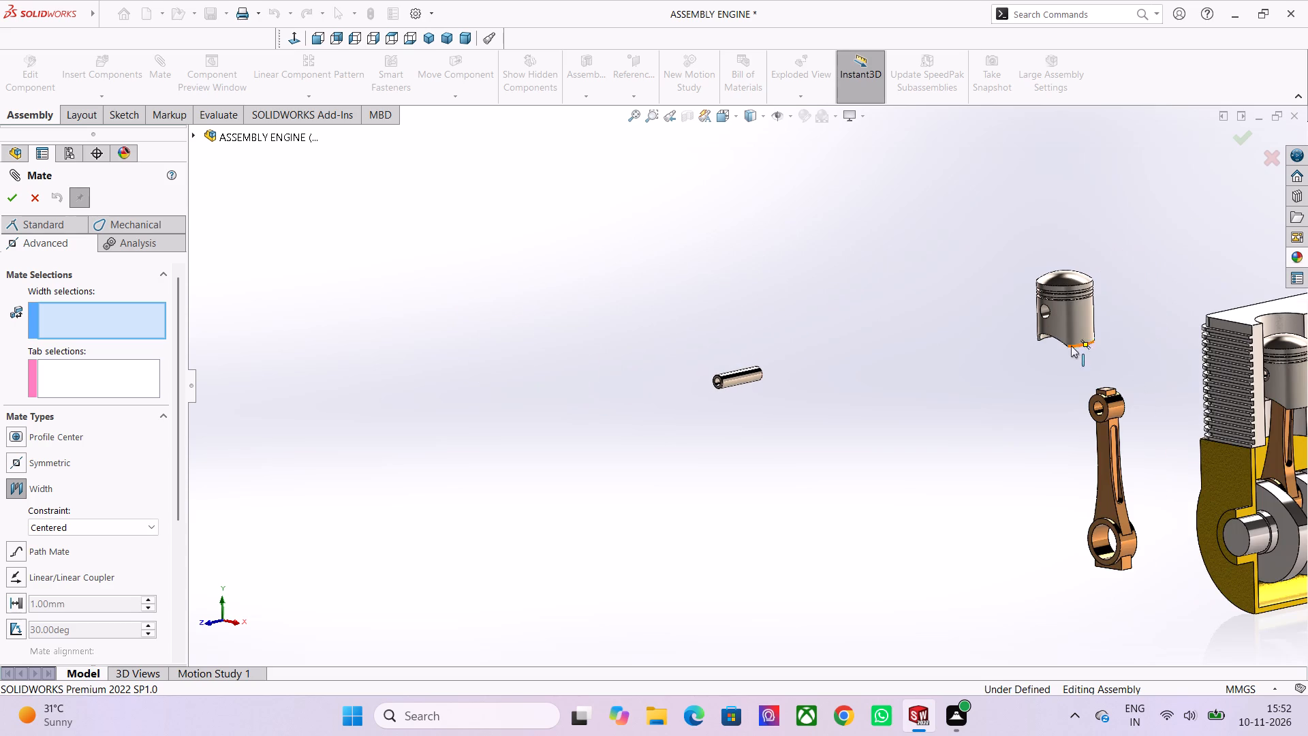
{"action": "middle_click_drag", "start_coordinate": [1068, 343], "coordinate": [1039, 283]}
{"action": "scroll", "coordinate": [1050, 326], "scroll_direction": "up", "scroll_amount": 5}
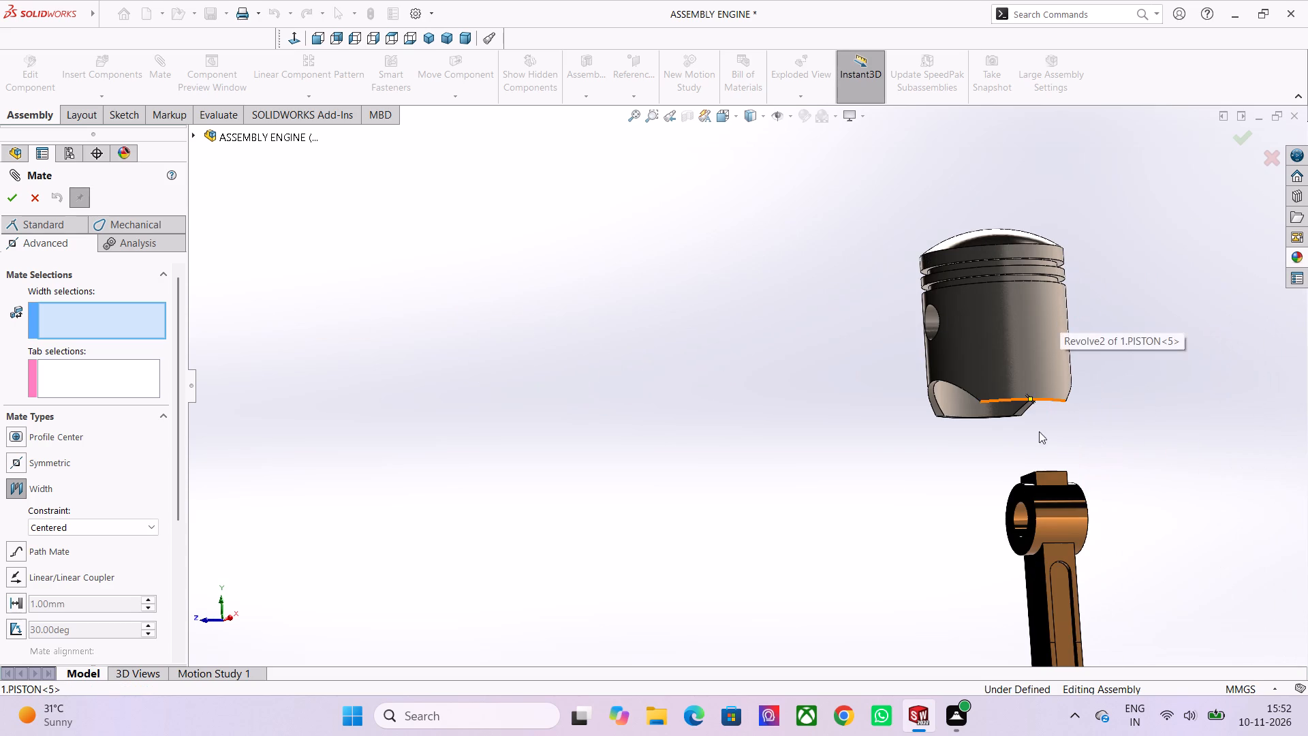
{"action": "middle_click_drag", "start_coordinate": [1083, 420], "coordinate": [1082, 129]}
{"action": "scroll", "coordinate": [1031, 234], "scroll_direction": "up", "scroll_amount": 1}
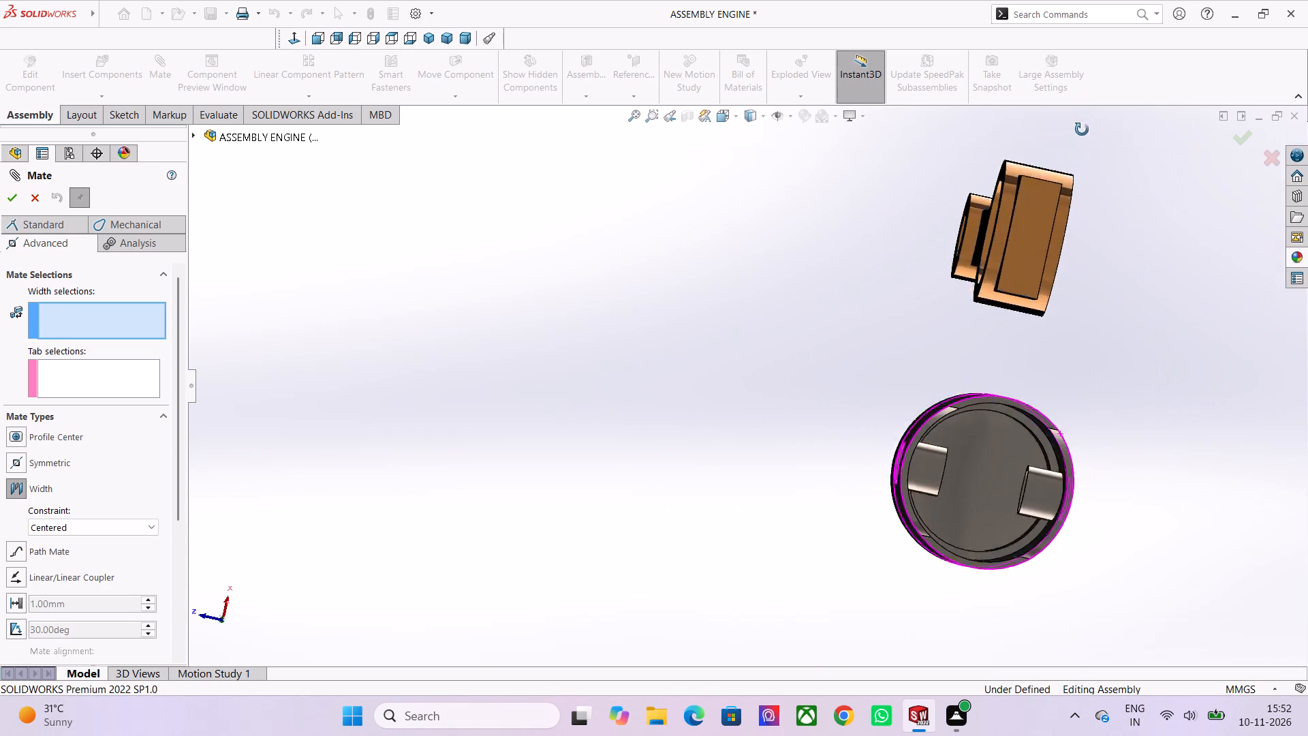
{"action": "middle_click_drag", "start_coordinate": [1082, 129], "coordinate": [1073, 163]}
{"action": "scroll", "coordinate": [1039, 467], "scroll_direction": "up", "scroll_amount": 3}
{"action": "scroll", "coordinate": [963, 435], "scroll_direction": "up", "scroll_amount": 1}
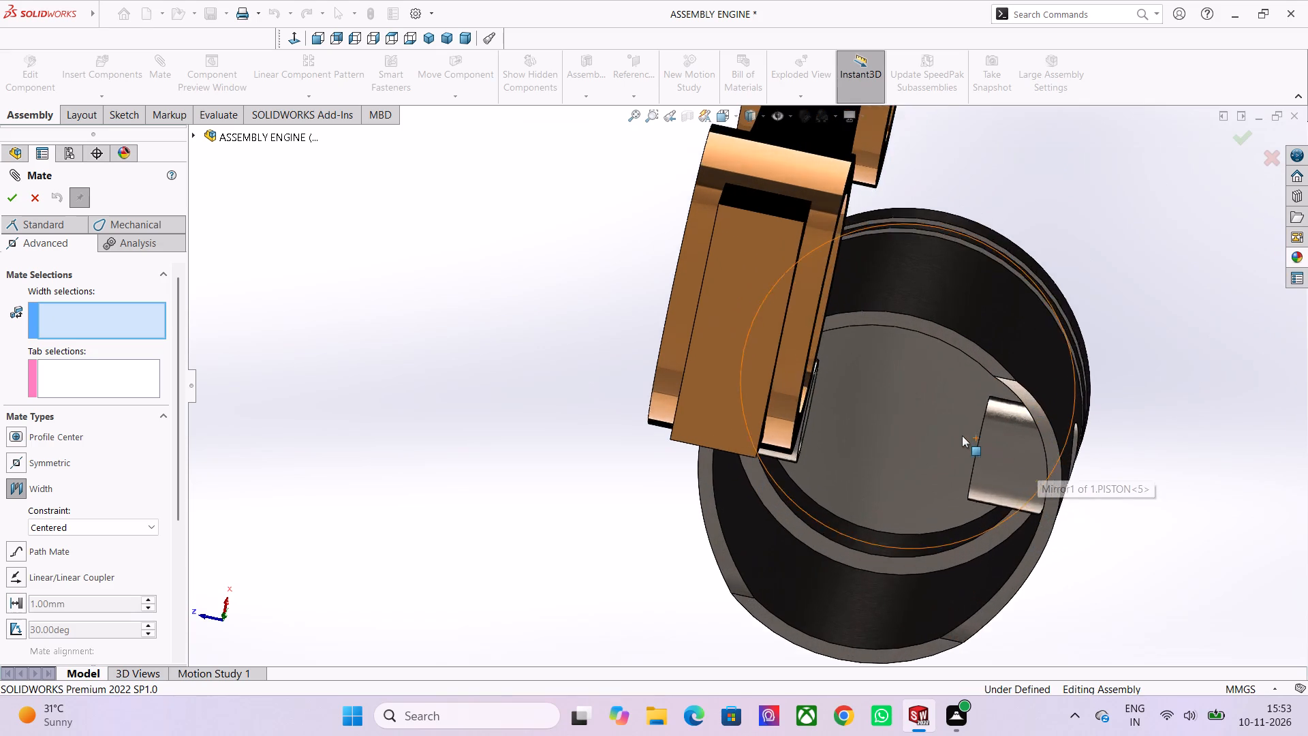
{"action": "middle_click_drag", "start_coordinate": [959, 435], "coordinate": [950, 450]}
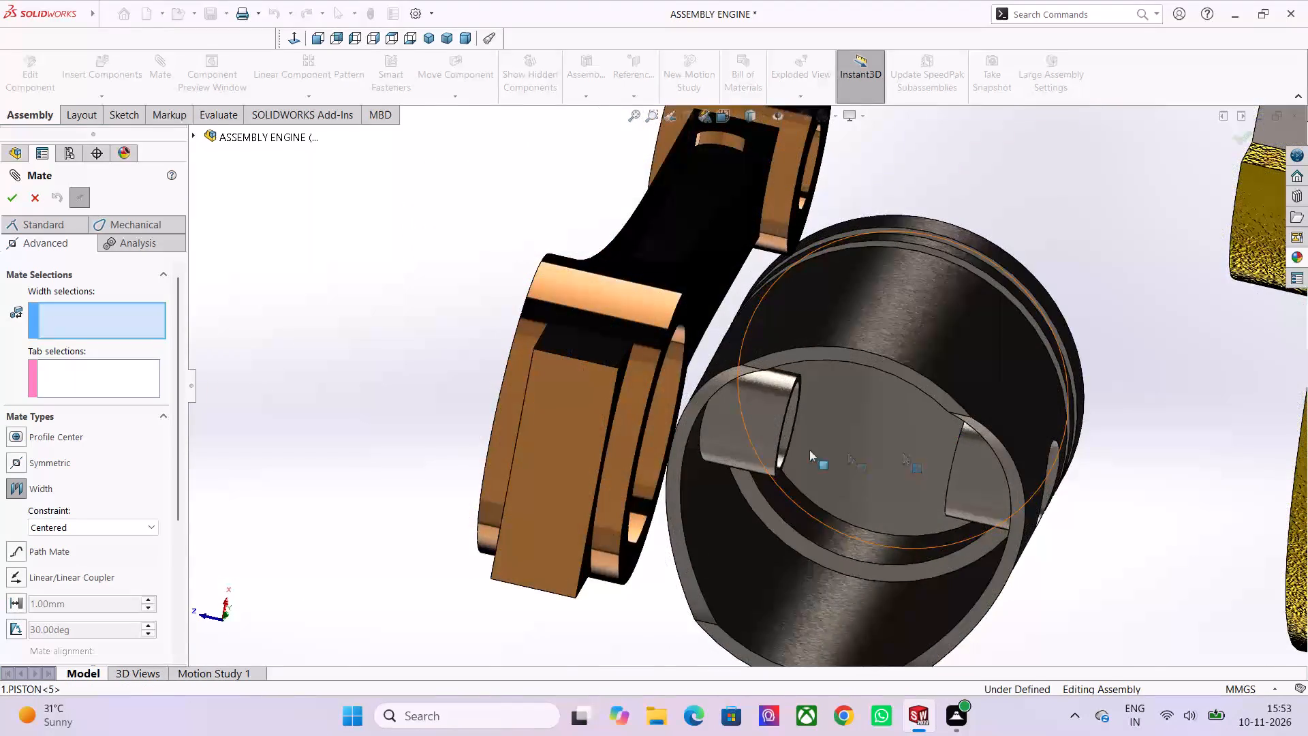
{"action": "scroll", "coordinate": [800, 446], "scroll_direction": "up", "scroll_amount": 5}
{"action": "middle_click_drag", "start_coordinate": [824, 401], "coordinate": [837, 406]}
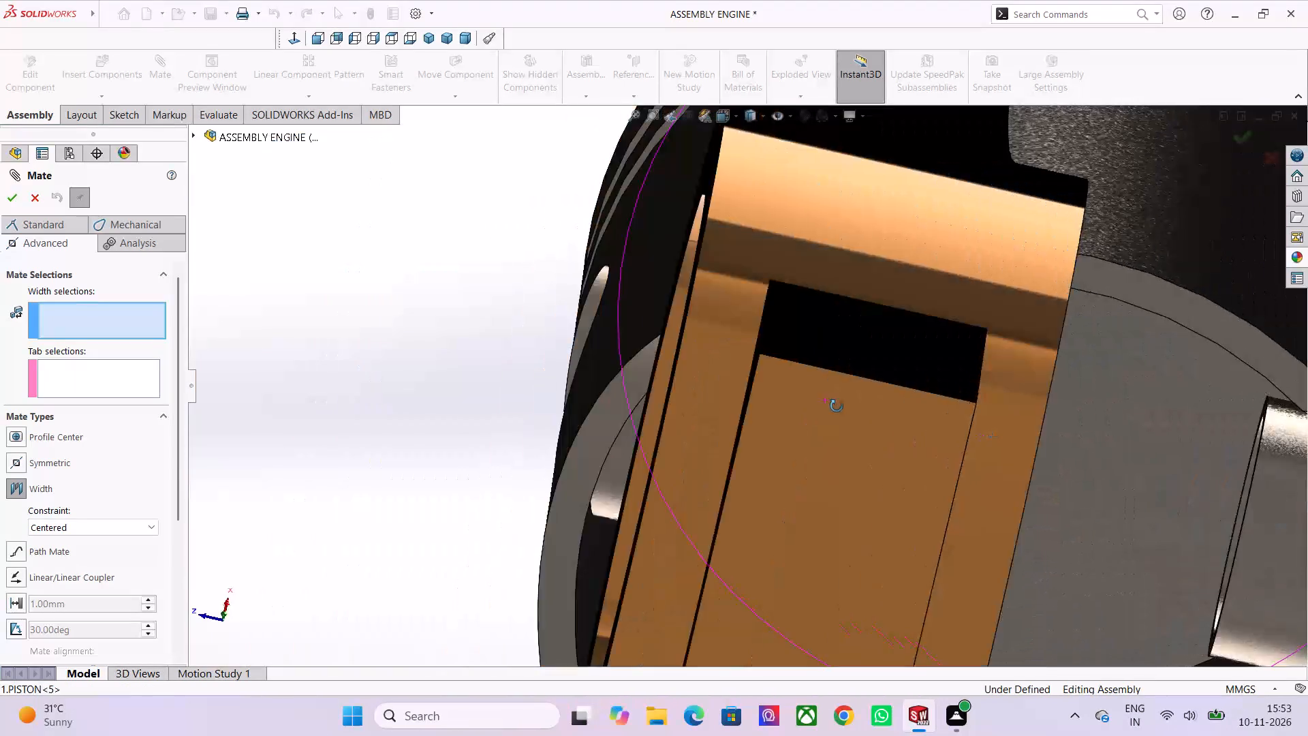
{"action": "middle_click_drag", "start_coordinate": [837, 406], "coordinate": [876, 364]}
{"action": "scroll", "coordinate": [876, 364], "scroll_direction": "up", "scroll_amount": 1}
{"action": "scroll", "coordinate": [971, 420], "scroll_direction": "down", "scroll_amount": 2}
{"action": "scroll", "coordinate": [1181, 427], "scroll_direction": "down", "scroll_amount": 1}
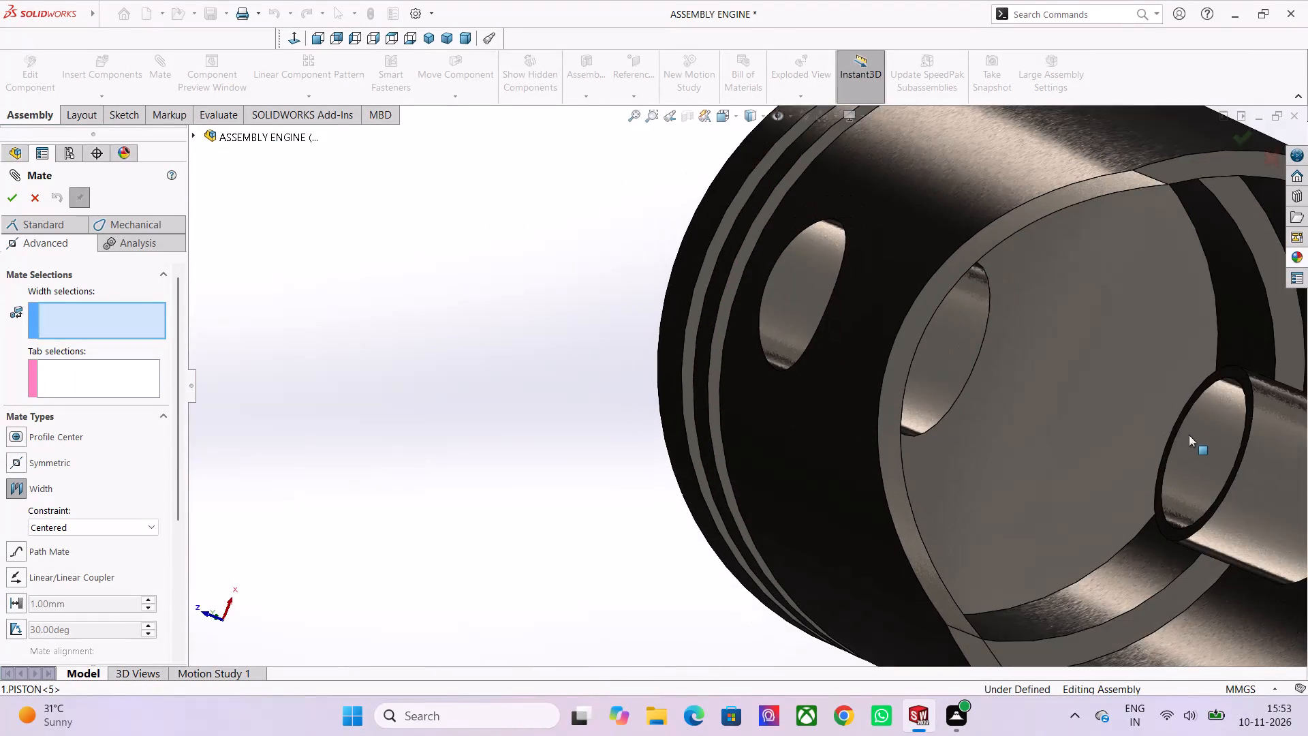
{"action": "scroll", "coordinate": [1189, 435], "scroll_direction": "down", "scroll_amount": 1}
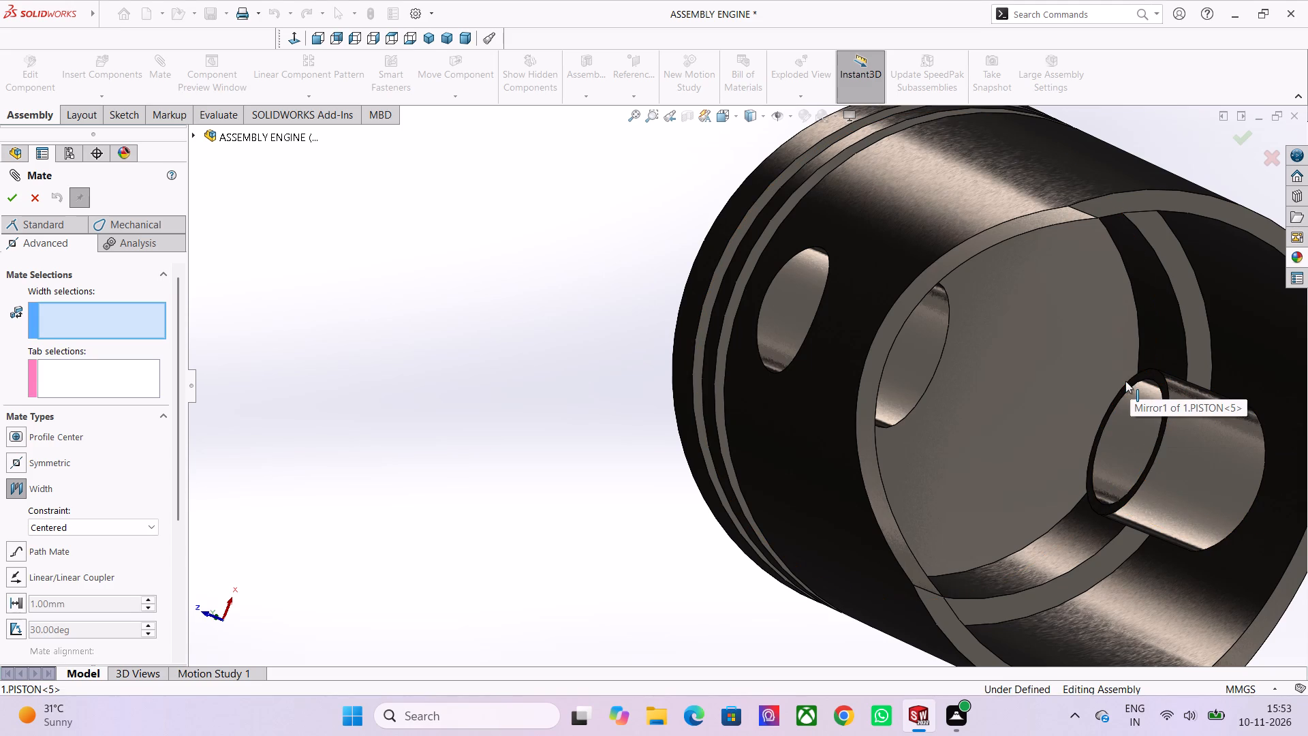
{"action": "middle_click_drag", "start_coordinate": [1072, 376], "coordinate": [1074, 413]}
{"action": "scroll", "coordinate": [1127, 465], "scroll_direction": "up", "scroll_amount": 2}
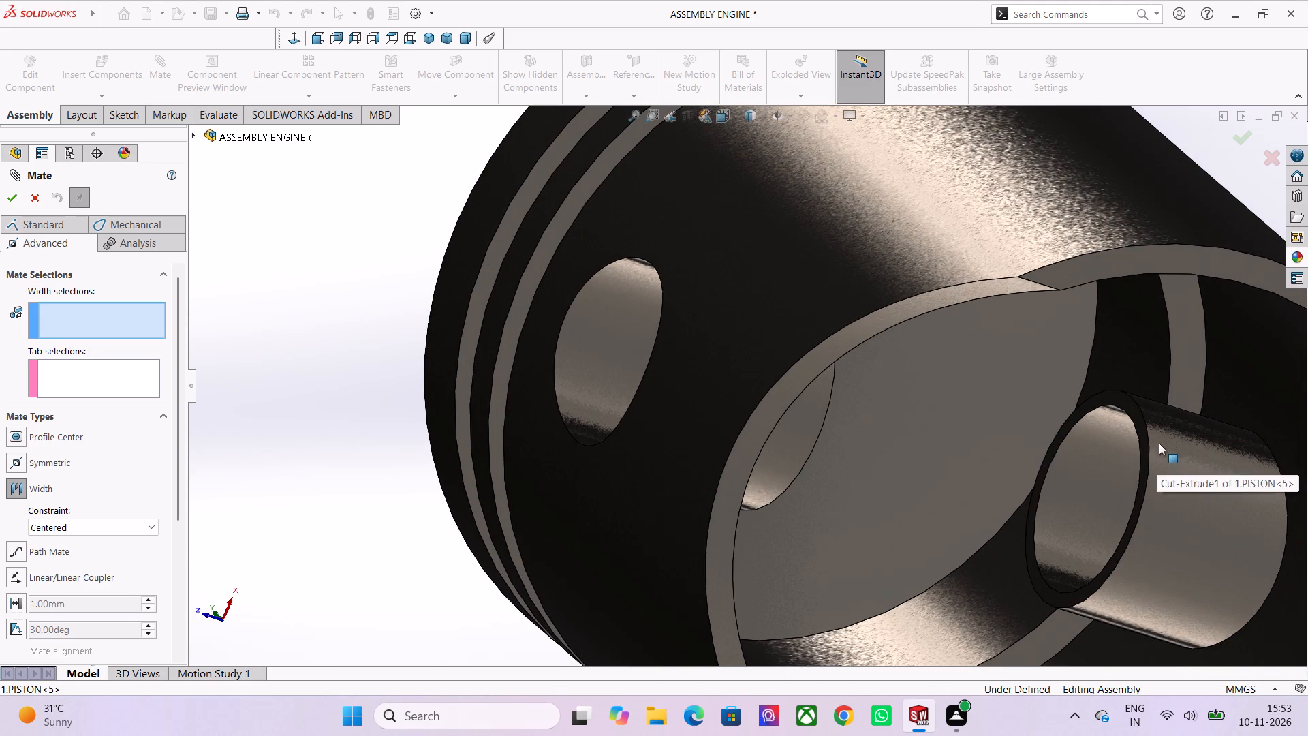
{"action": "left_click", "coordinate": [1136, 414]}
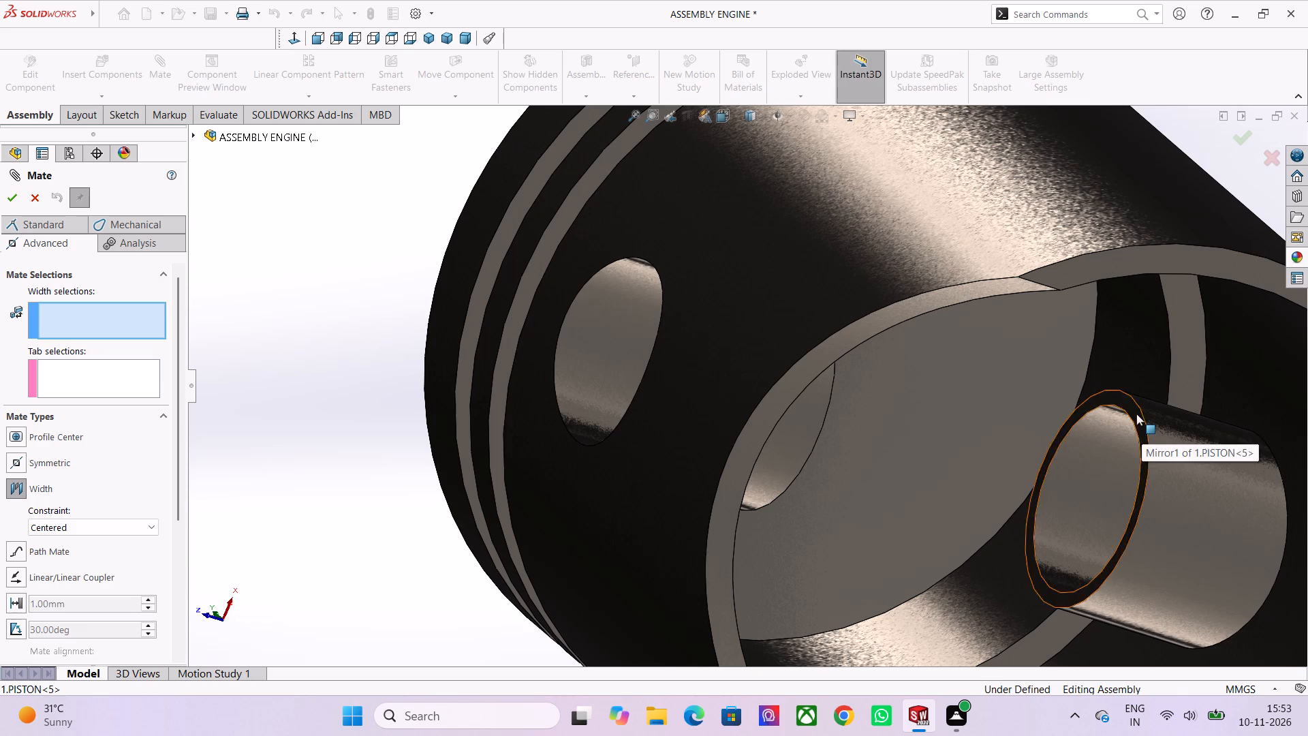
{"action": "scroll", "coordinate": [1051, 450], "scroll_direction": "down", "scroll_amount": 1}
{"action": "middle_click_drag", "start_coordinate": [929, 446], "coordinate": [836, 384]}
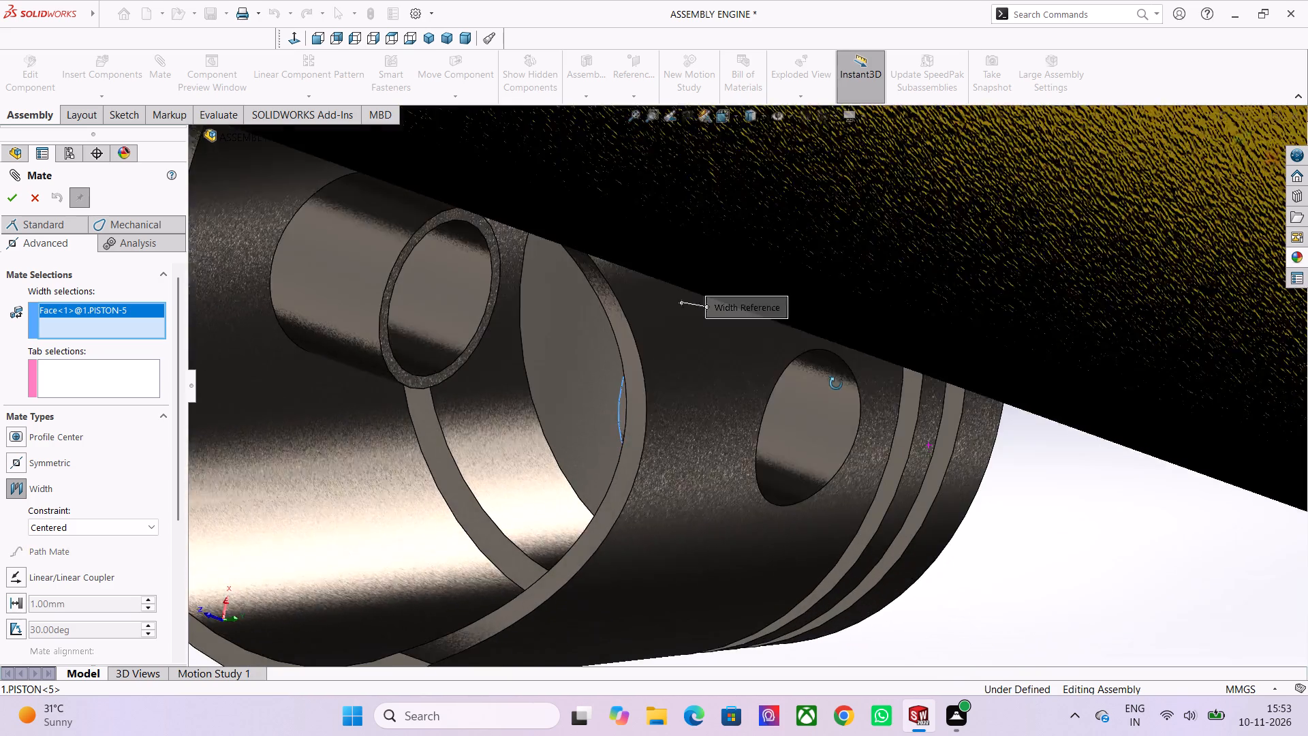
{"action": "middle_click_drag", "start_coordinate": [836, 384], "coordinate": [840, 365]}
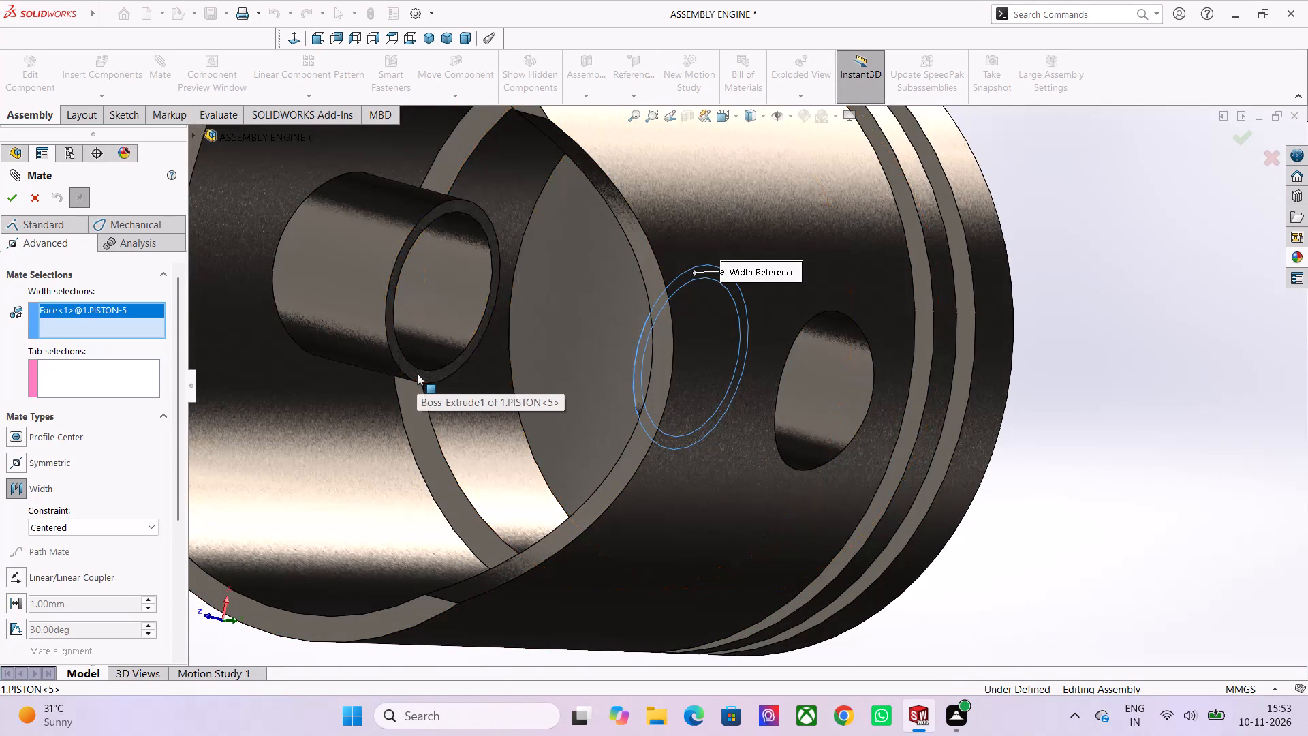
{"action": "left_click", "coordinate": [411, 370]}
Use both end faces of the loose piston pin as tab references, centering the pin between the piston's bosses.
{"action": "scroll", "coordinate": [411, 378], "scroll_direction": "down", "scroll_amount": 4}
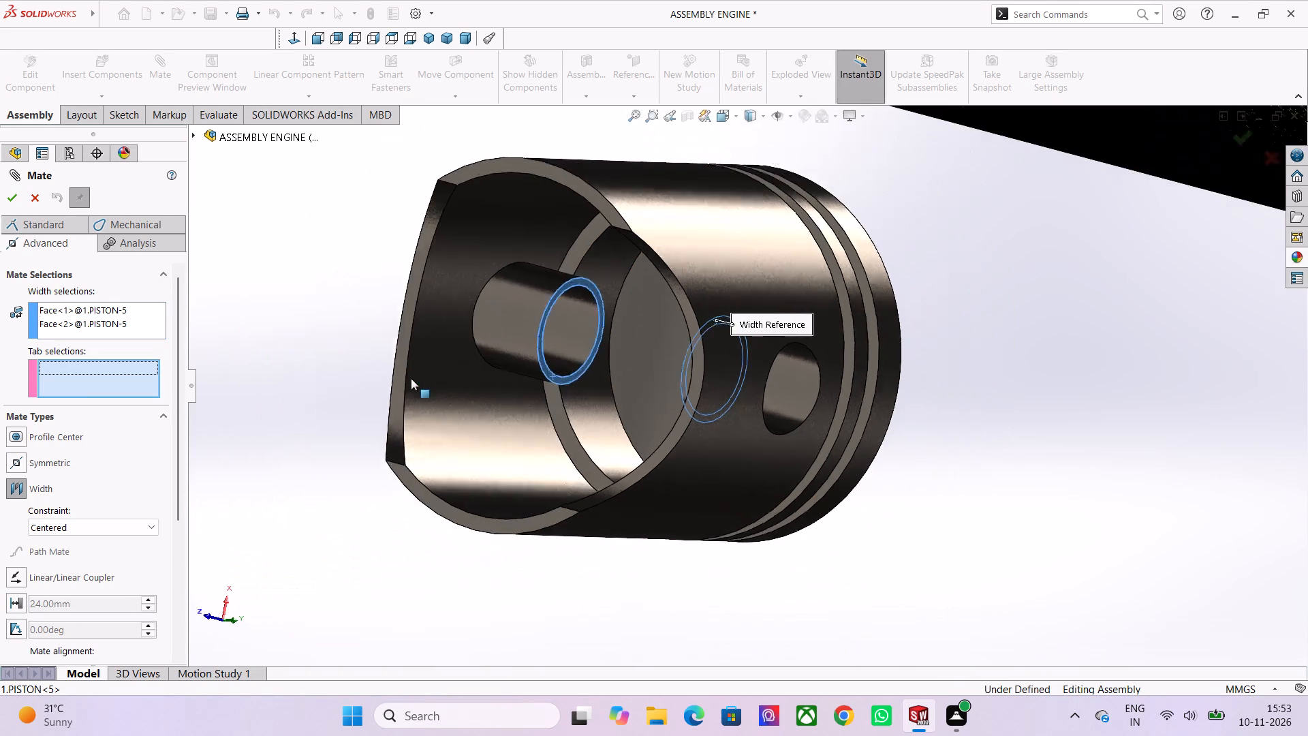
{"action": "scroll", "coordinate": [411, 378], "scroll_direction": "down", "scroll_amount": 7}
{"action": "scroll", "coordinate": [287, 301], "scroll_direction": "down", "scroll_amount": 2}
{"action": "middle_click_drag", "start_coordinate": [283, 291], "coordinate": [317, 307]}
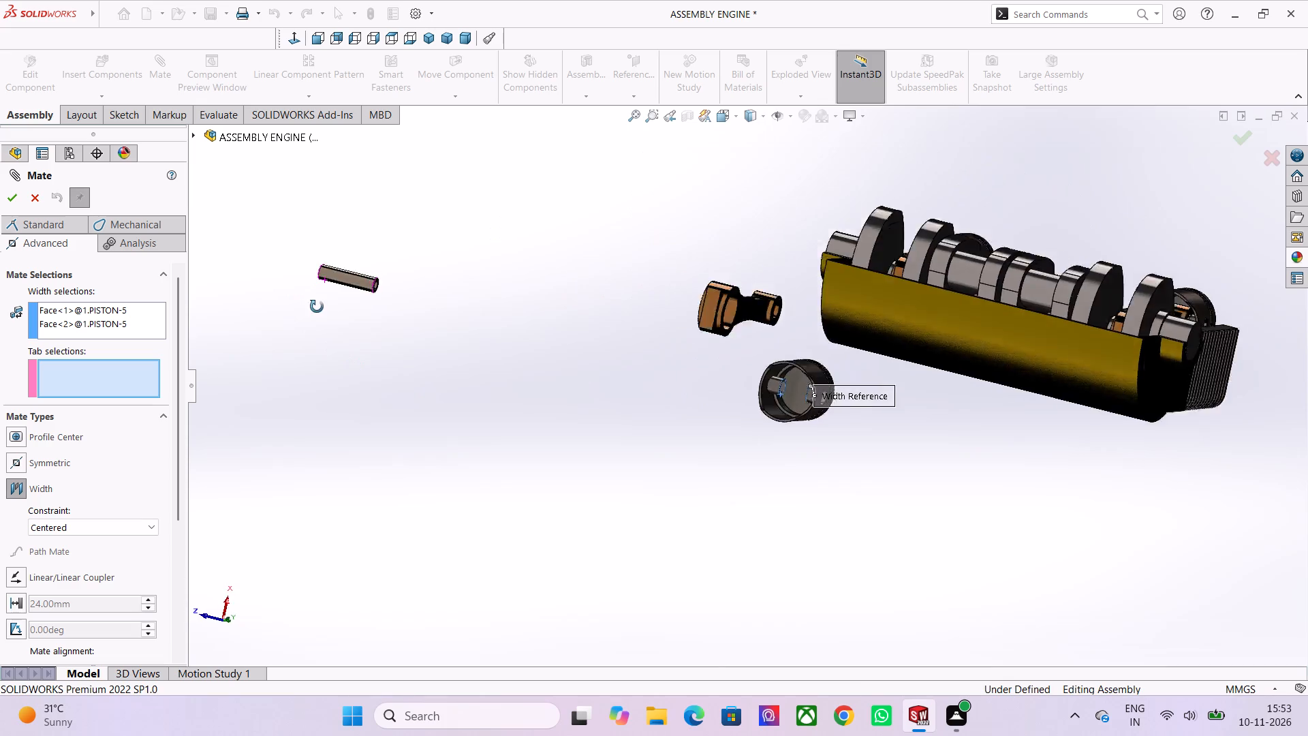
{"action": "middle_click_drag", "start_coordinate": [317, 307], "coordinate": [410, 472]}
{"action": "scroll", "coordinate": [332, 271], "scroll_direction": "up", "scroll_amount": 4}
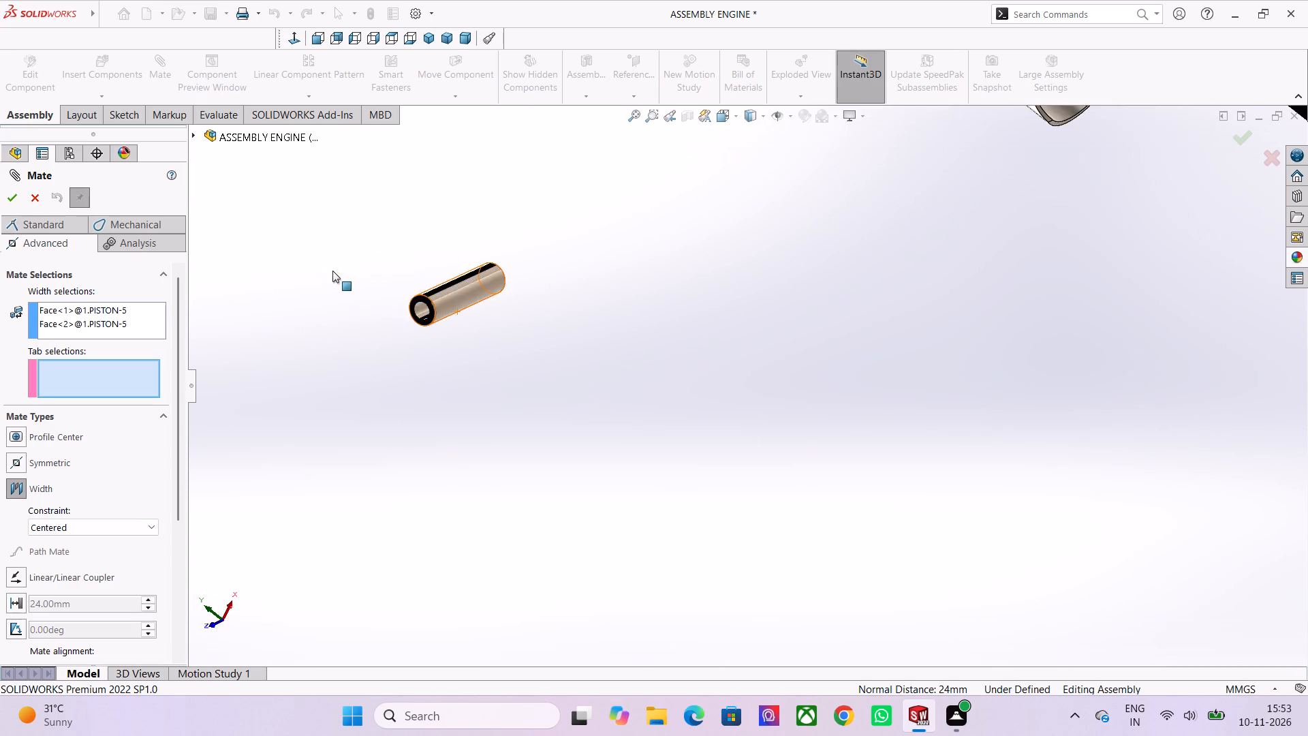
{"action": "scroll", "coordinate": [332, 271], "scroll_direction": "up", "scroll_amount": 3}
{"action": "scroll", "coordinate": [726, 515], "scroll_direction": "up", "scroll_amount": 2}
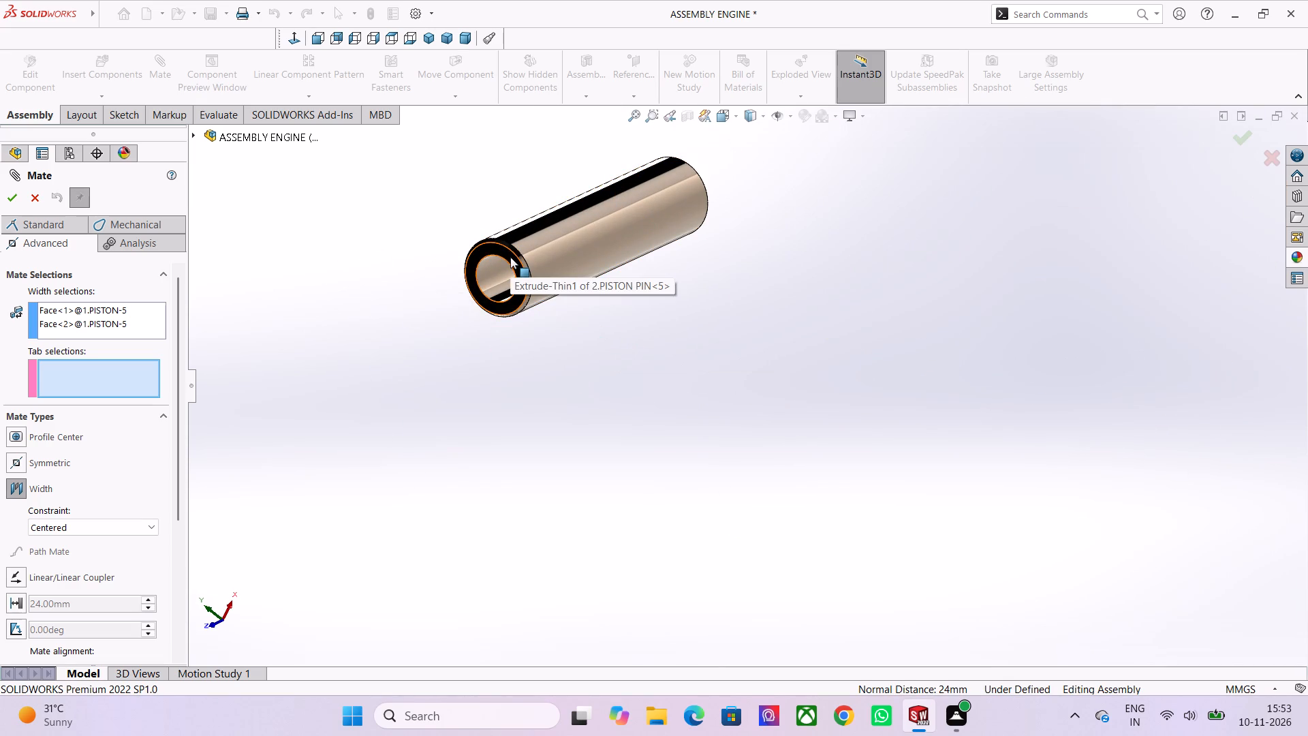
{"action": "left_click", "coordinate": [510, 257]}
{"action": "scroll", "coordinate": [510, 257], "scroll_direction": "down", "scroll_amount": 2}
{"action": "middle_click_drag", "start_coordinate": [670, 243], "coordinate": [556, 307]}
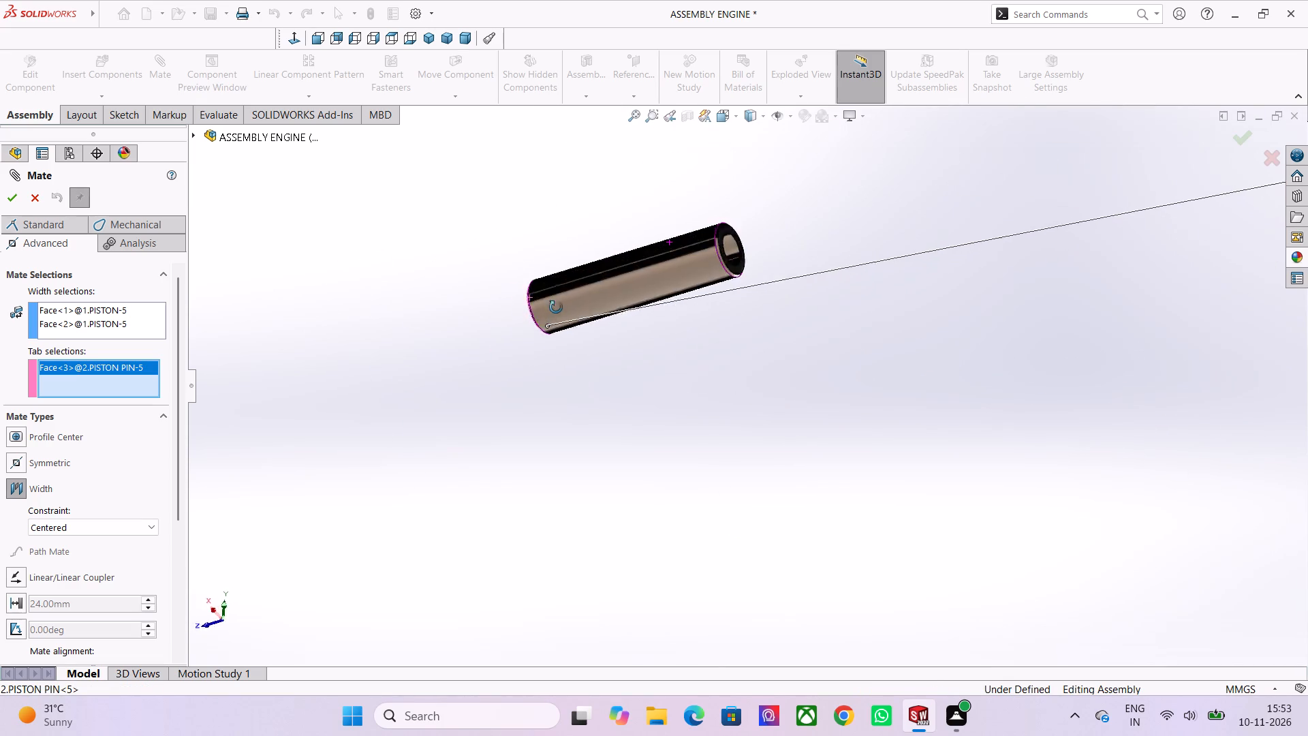
{"action": "middle_click_drag", "start_coordinate": [556, 307], "coordinate": [528, 350]}
{"action": "scroll", "coordinate": [736, 211], "scroll_direction": "up", "scroll_amount": 2}
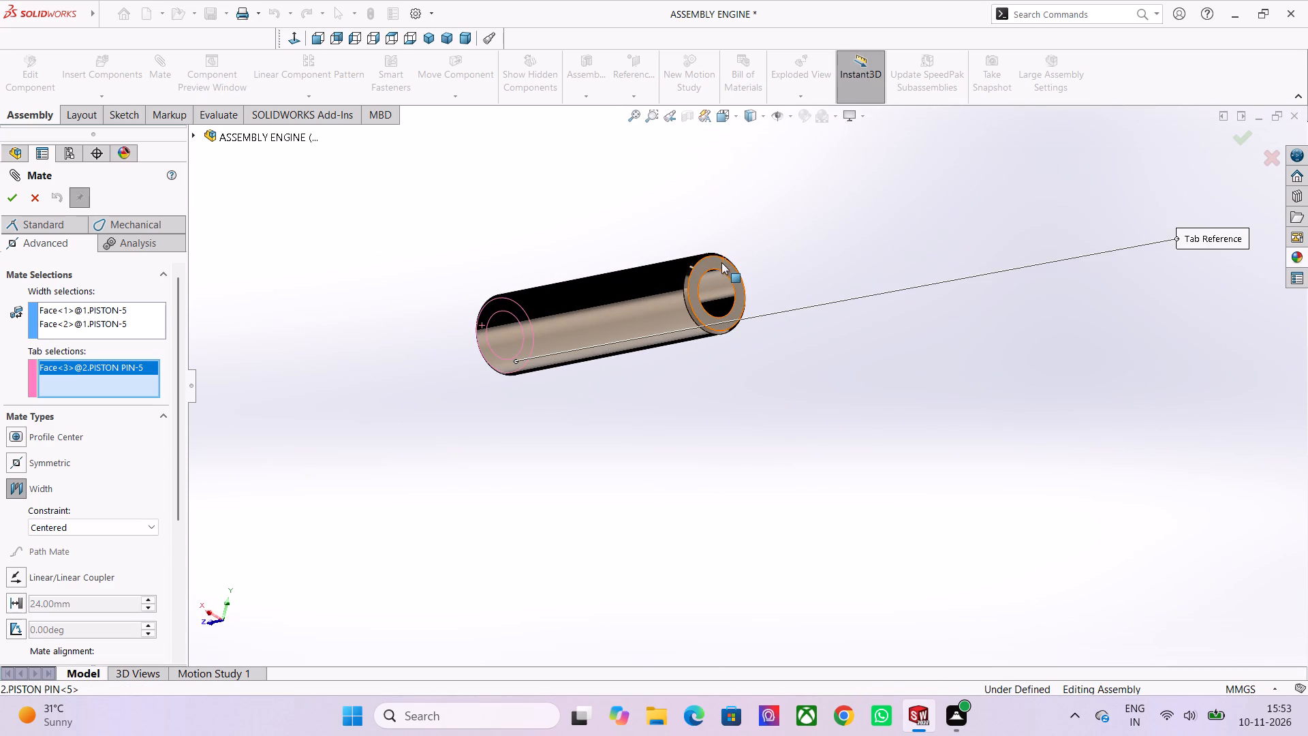
{"action": "left_click", "coordinate": [721, 262]}
{"action": "scroll", "coordinate": [721, 262], "scroll_direction": "down", "scroll_amount": 4}
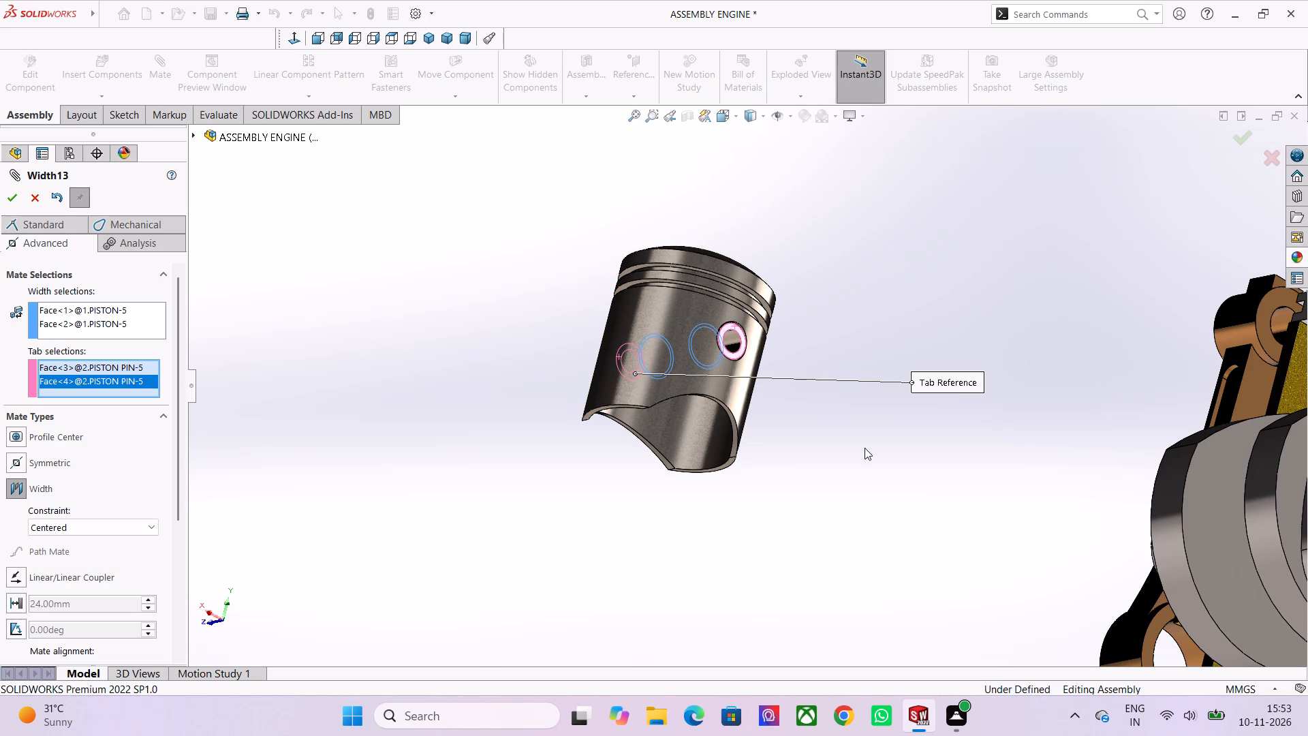
{"action": "scroll", "coordinate": [865, 440], "scroll_direction": "down", "scroll_amount": 1}
{"action": "scroll", "coordinate": [682, 279], "scroll_direction": "up", "scroll_amount": 3}
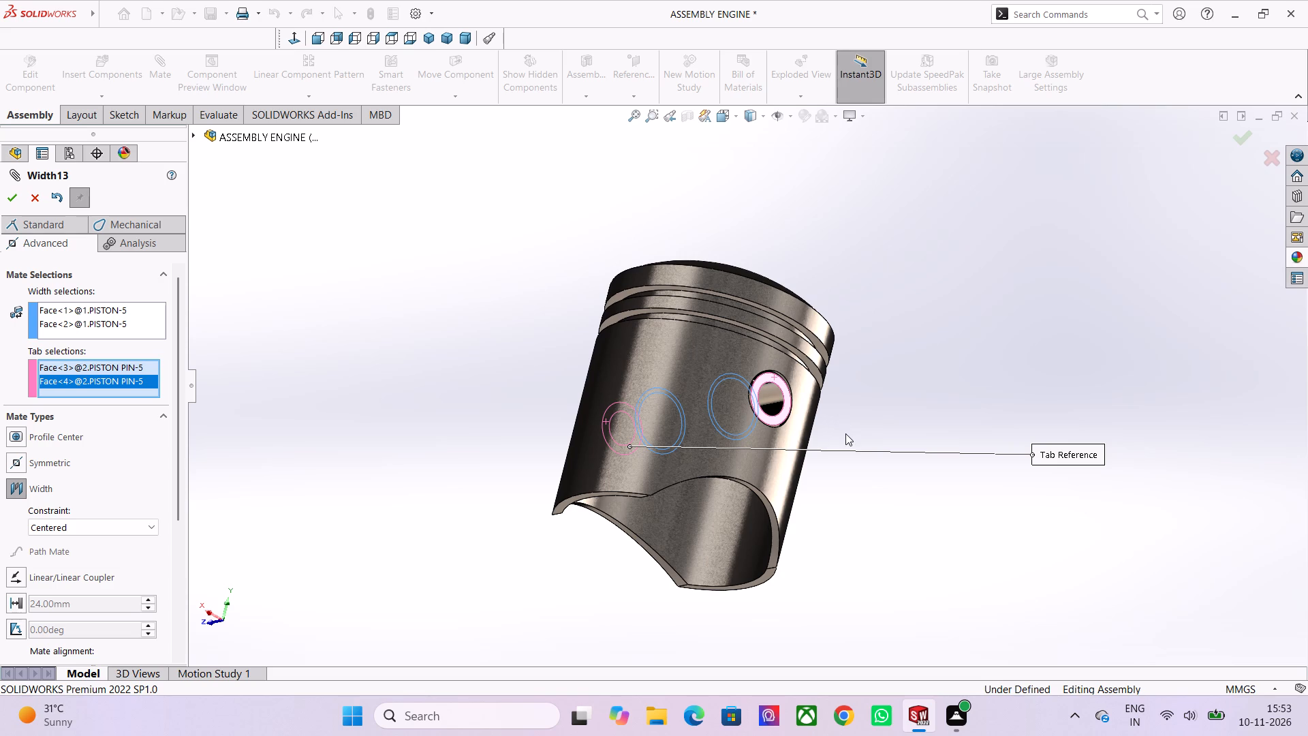
{"action": "middle_click_drag", "start_coordinate": [845, 433], "coordinate": [983, 525]}
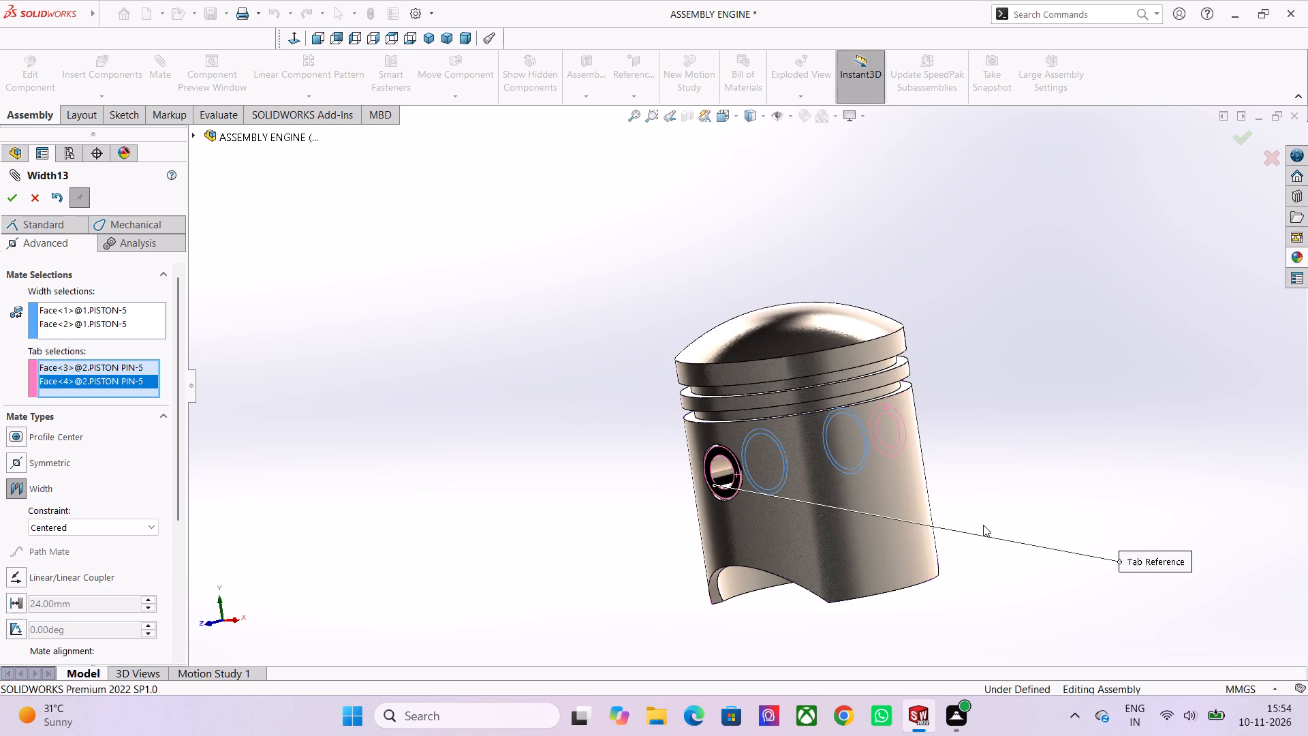
{"action": "scroll", "coordinate": [865, 648], "scroll_direction": "down", "scroll_amount": 1}
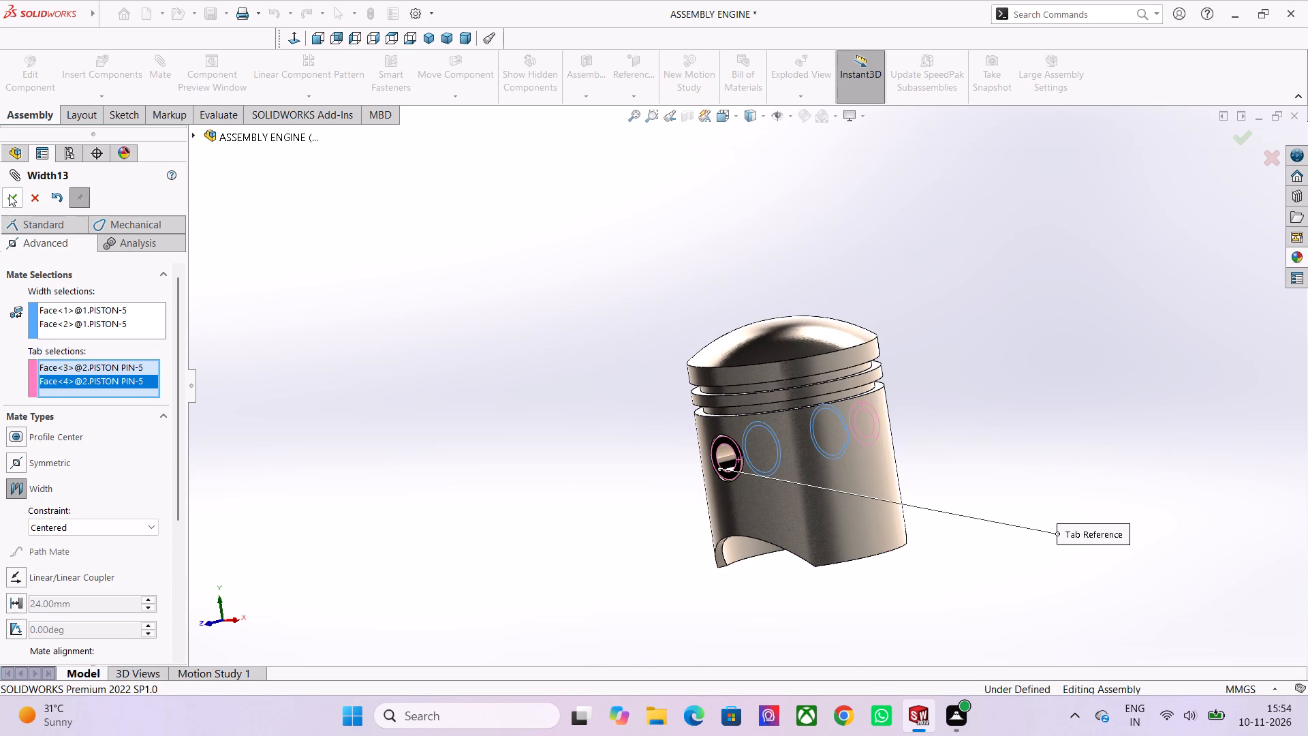
{"action": "left_click", "coordinate": [9, 194]}
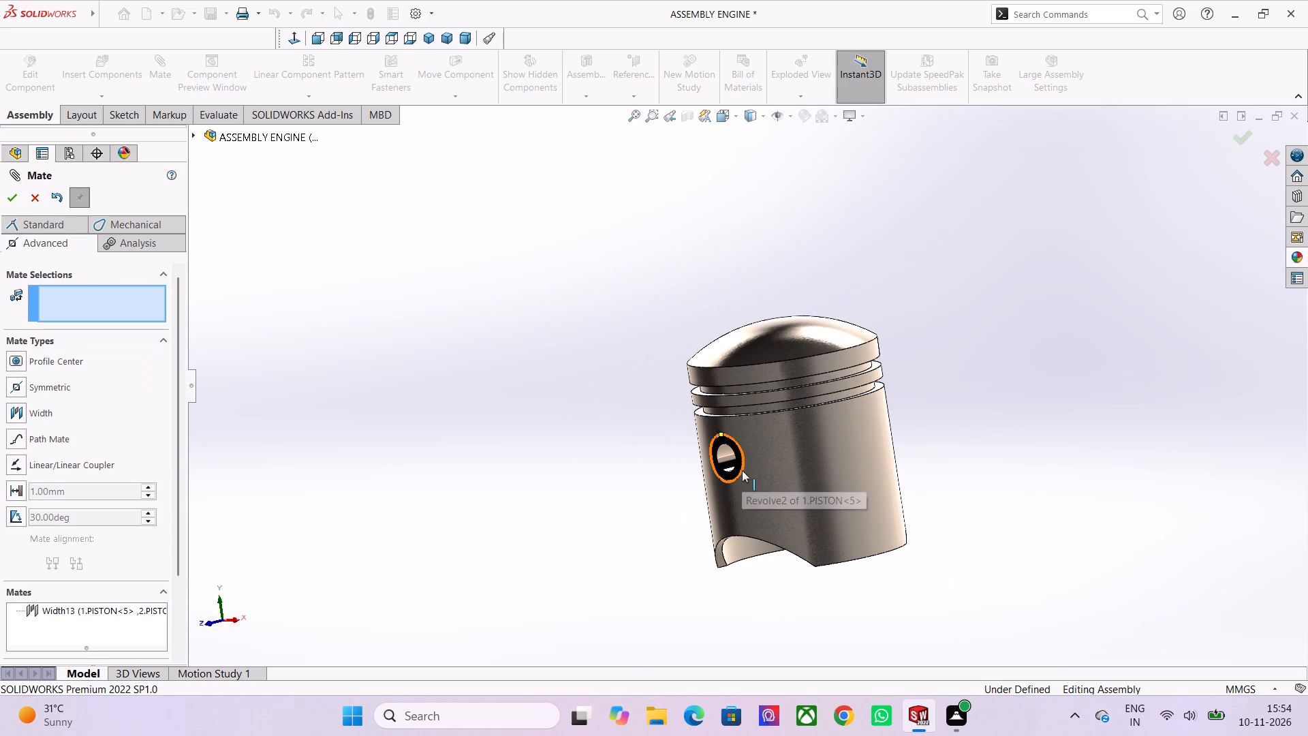
Examine the pin's fit in the loose piston from below and the side, and the piston's position relative to the connecting rod and engine.
{"action": "scroll", "coordinate": [754, 439], "scroll_direction": "down", "scroll_amount": 1}
{"action": "scroll", "coordinate": [942, 487], "scroll_direction": "down", "scroll_amount": 2}
{"action": "middle_click_drag", "start_coordinate": [868, 451], "coordinate": [826, 438]}
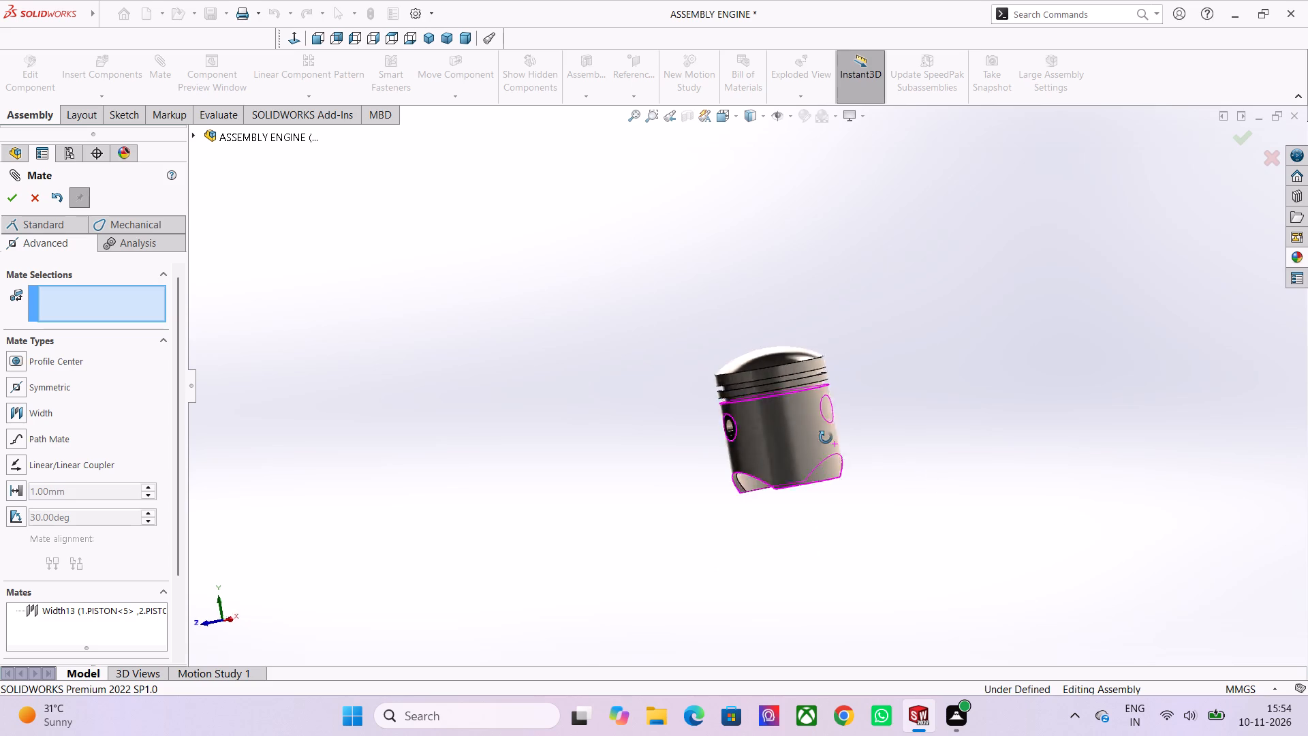
{"action": "middle_click_drag", "start_coordinate": [826, 438], "coordinate": [820, 371]}
{"action": "scroll", "coordinate": [775, 491], "scroll_direction": "up", "scroll_amount": 4}
{"action": "middle_click_drag", "start_coordinate": [775, 495], "coordinate": [768, 288]}
{"action": "middle_click_drag", "start_coordinate": [768, 288], "coordinate": [758, 434]}
{"action": "scroll", "coordinate": [761, 446], "scroll_direction": "down", "scroll_amount": 2}
{"action": "scroll", "coordinate": [788, 369], "scroll_direction": "down", "scroll_amount": 2}
{"action": "middle_click_drag", "start_coordinate": [788, 385], "coordinate": [816, 442]}
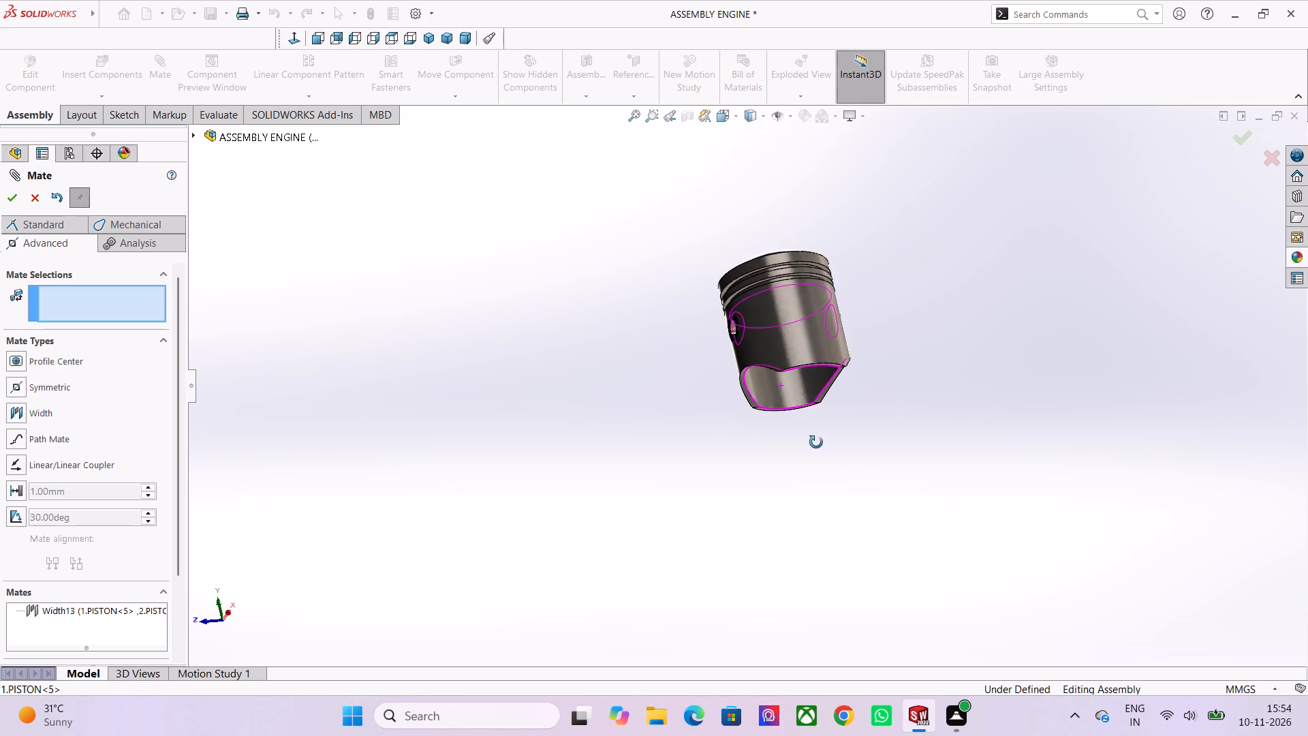
{"action": "middle_click_drag", "start_coordinate": [816, 442], "coordinate": [817, 446]}
{"action": "scroll", "coordinate": [816, 462], "scroll_direction": "down", "scroll_amount": 7}
{"action": "middle_click_drag", "start_coordinate": [858, 429], "coordinate": [889, 585]}
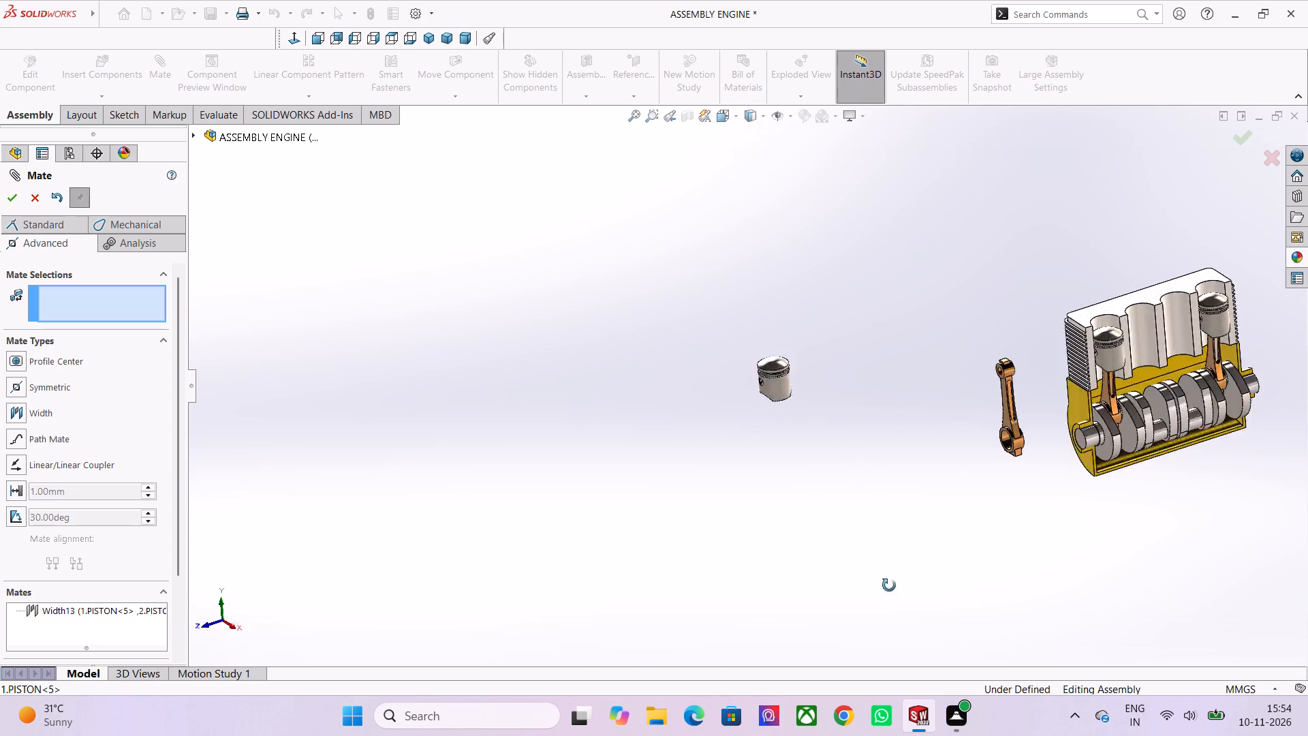
{"action": "middle_click_drag", "start_coordinate": [889, 585], "coordinate": [865, 495]}
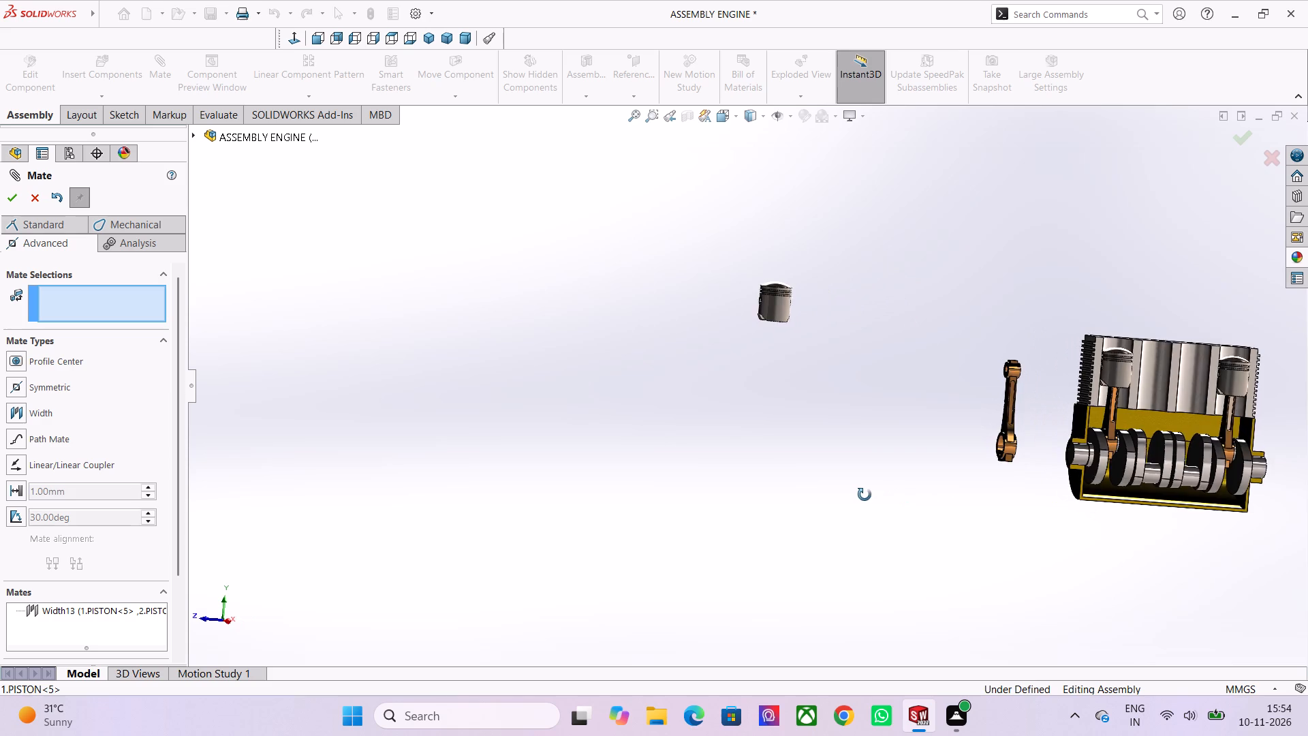
{"action": "middle_click_drag", "start_coordinate": [865, 495], "coordinate": [850, 470]}
{"action": "scroll", "coordinate": [961, 337], "scroll_direction": "up", "scroll_amount": 3}
{"action": "middle_click_drag", "start_coordinate": [770, 369], "coordinate": [815, 428]}
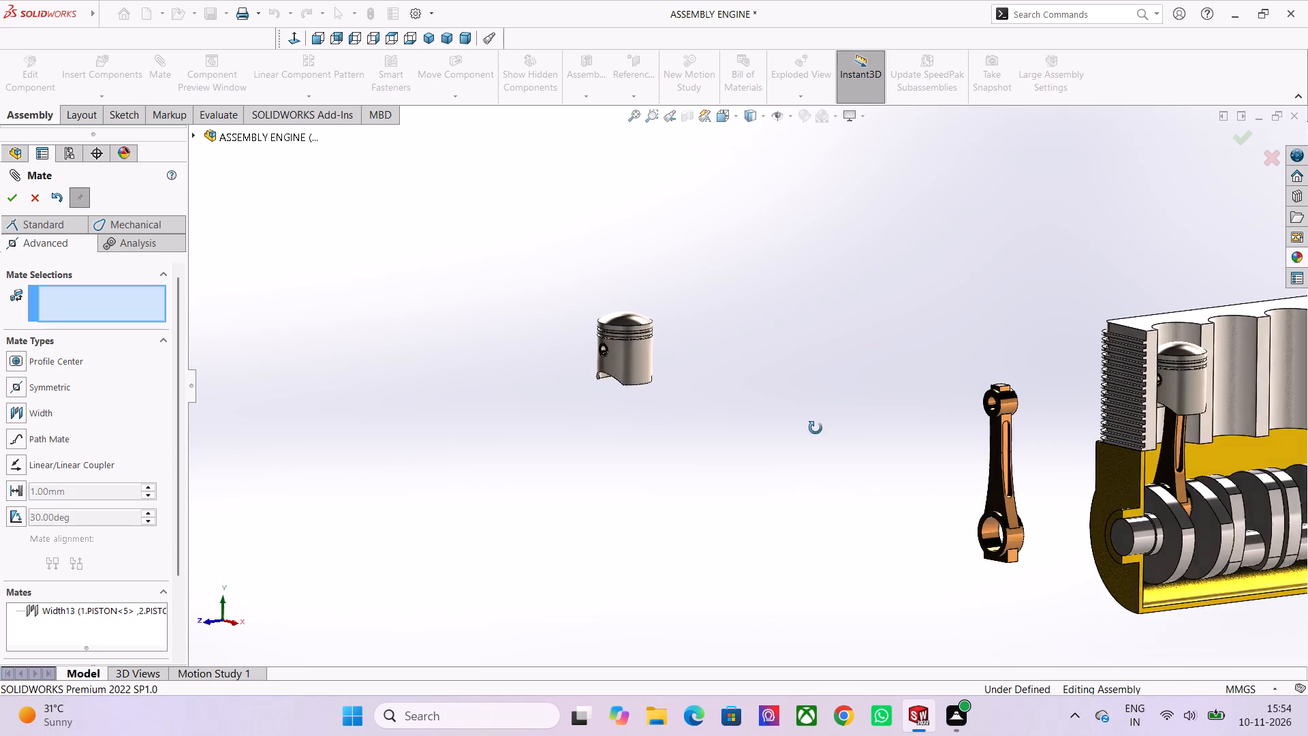
{"action": "middle_click_drag", "start_coordinate": [815, 428], "coordinate": [810, 428]}
{"action": "scroll", "coordinate": [606, 425], "scroll_direction": "up", "scroll_amount": 4}
{"action": "scroll", "coordinate": [629, 258], "scroll_direction": "up", "scroll_amount": 1}
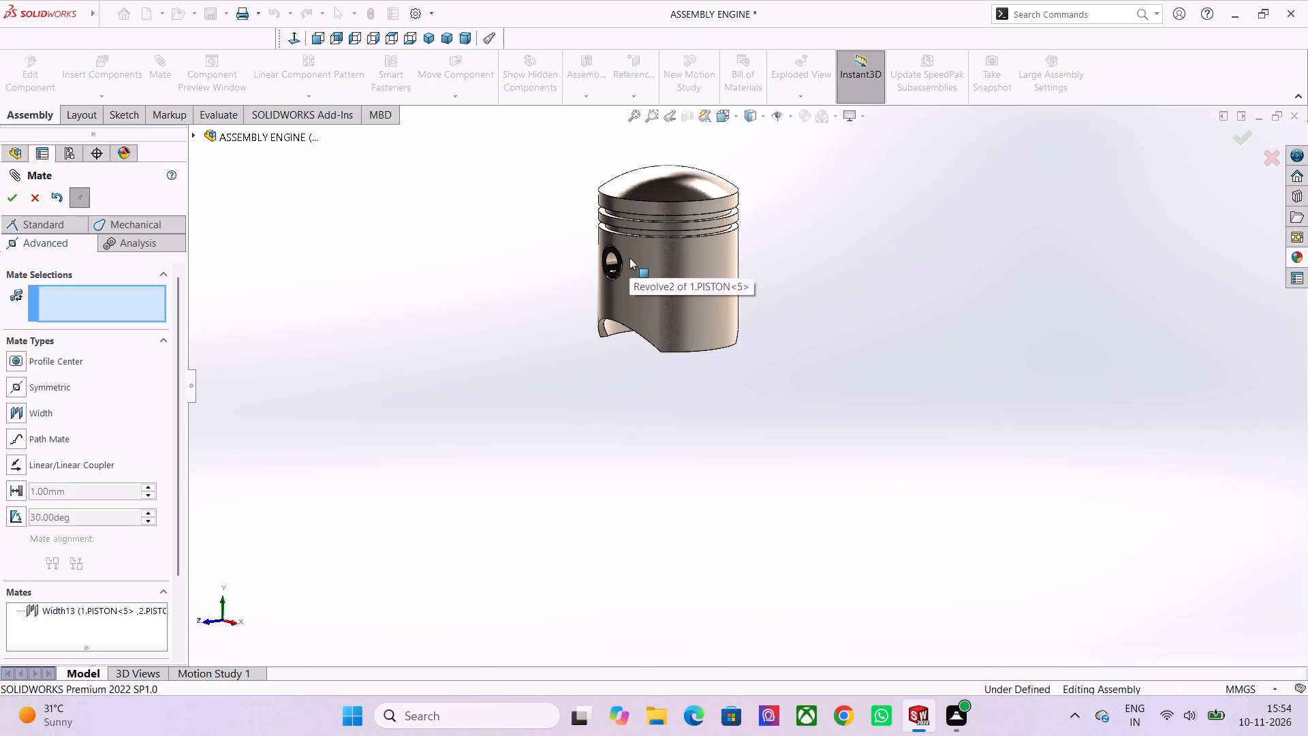
Examine the loose connecting rod's small end and the loose piston beside the engine from nearby and at a distance.
{"action": "scroll", "coordinate": [629, 258], "scroll_direction": "down", "scroll_amount": 2}
{"action": "scroll", "coordinate": [1074, 342], "scroll_direction": "down", "scroll_amount": 3}
{"action": "scroll", "coordinate": [1149, 473], "scroll_direction": "down", "scroll_amount": 1}
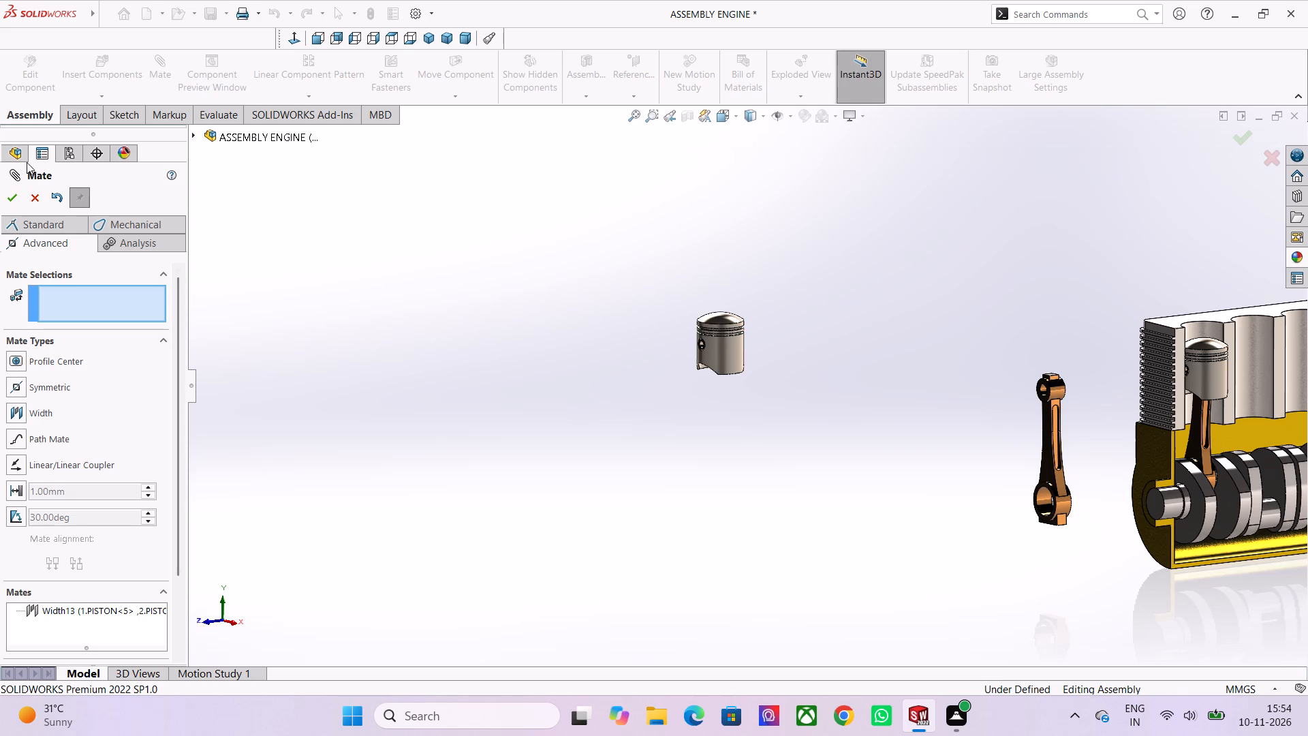
{"action": "scroll", "coordinate": [984, 434], "scroll_direction": "up", "scroll_amount": 4}
{"action": "scroll", "coordinate": [1023, 393], "scroll_direction": "up", "scroll_amount": 3}
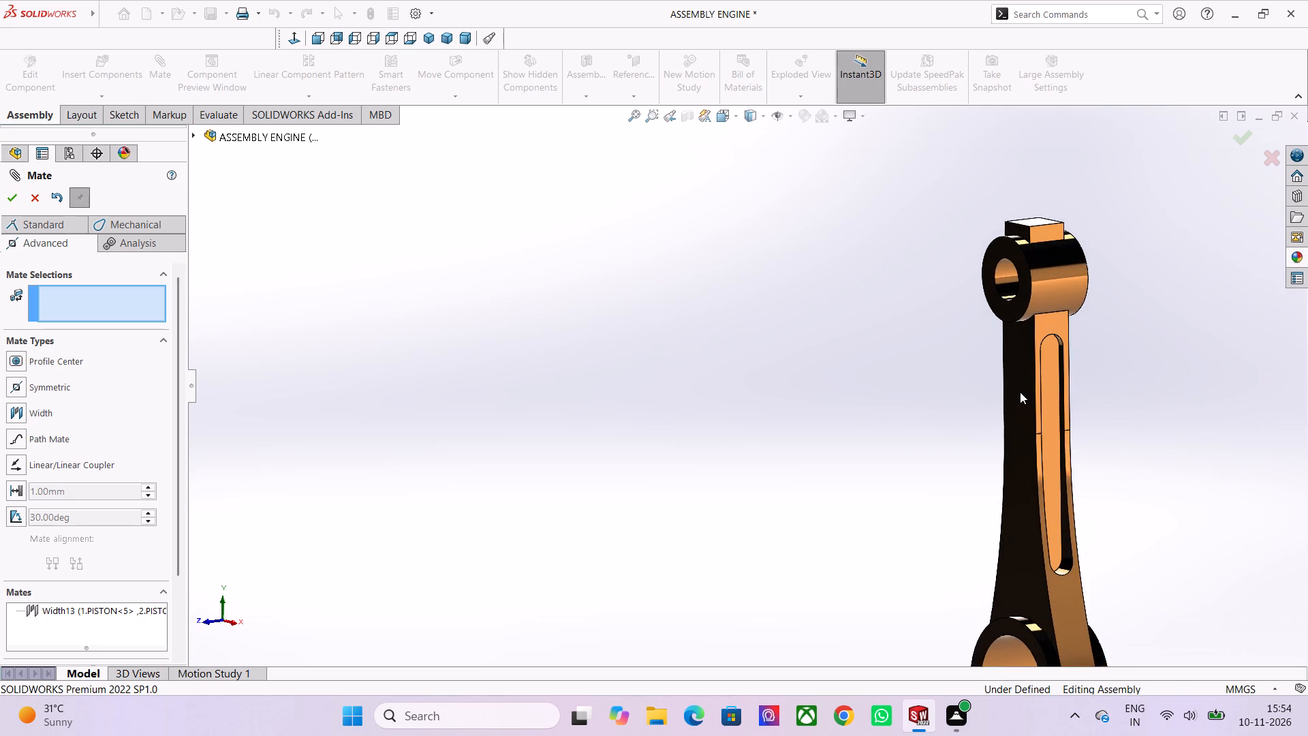
{"action": "scroll", "coordinate": [1007, 390], "scroll_direction": "up", "scroll_amount": 3}
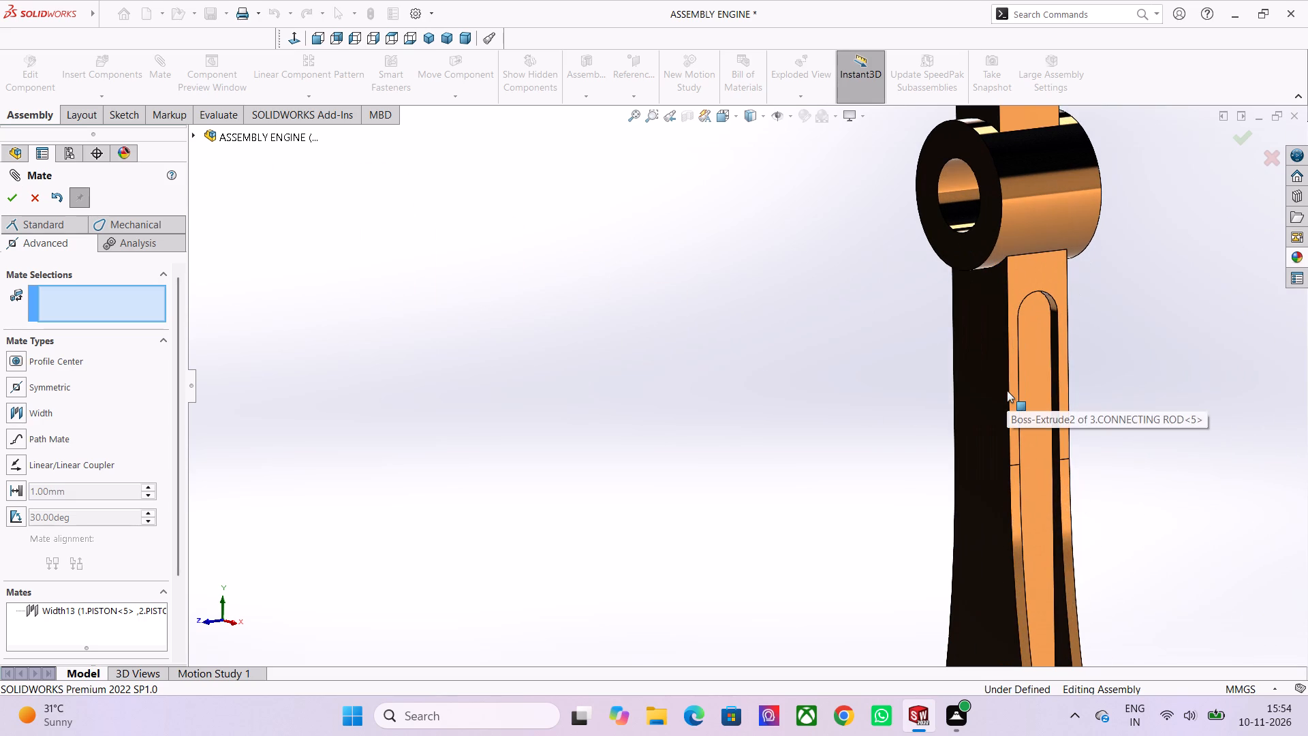
{"action": "scroll", "coordinate": [987, 414], "scroll_direction": "down", "scroll_amount": 4}
{"action": "scroll", "coordinate": [137, 436], "scroll_direction": "down", "scroll_amount": 2}
{"action": "scroll", "coordinate": [809, 331], "scroll_direction": "down", "scroll_amount": 2}
{"action": "scroll", "coordinate": [708, 371], "scroll_direction": "down", "scroll_amount": 3}
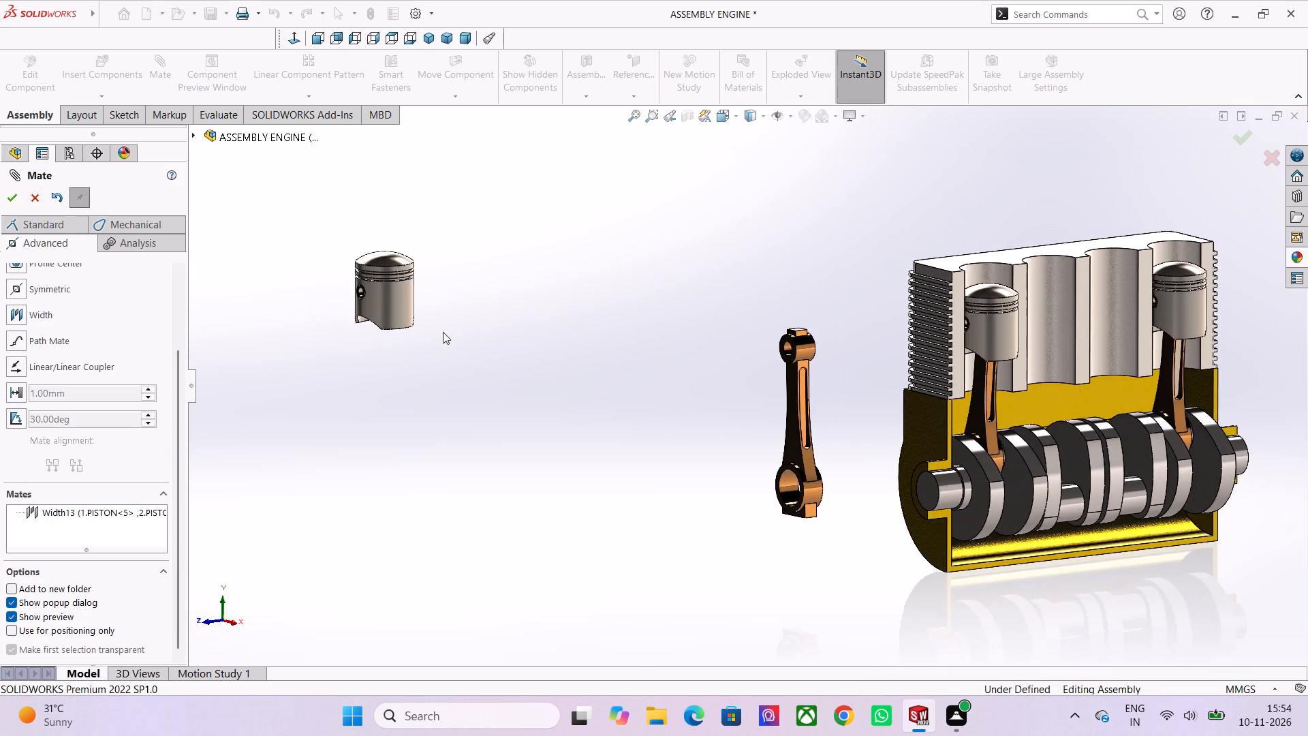
{"action": "scroll", "coordinate": [324, 300], "scroll_direction": "up", "scroll_amount": 5}
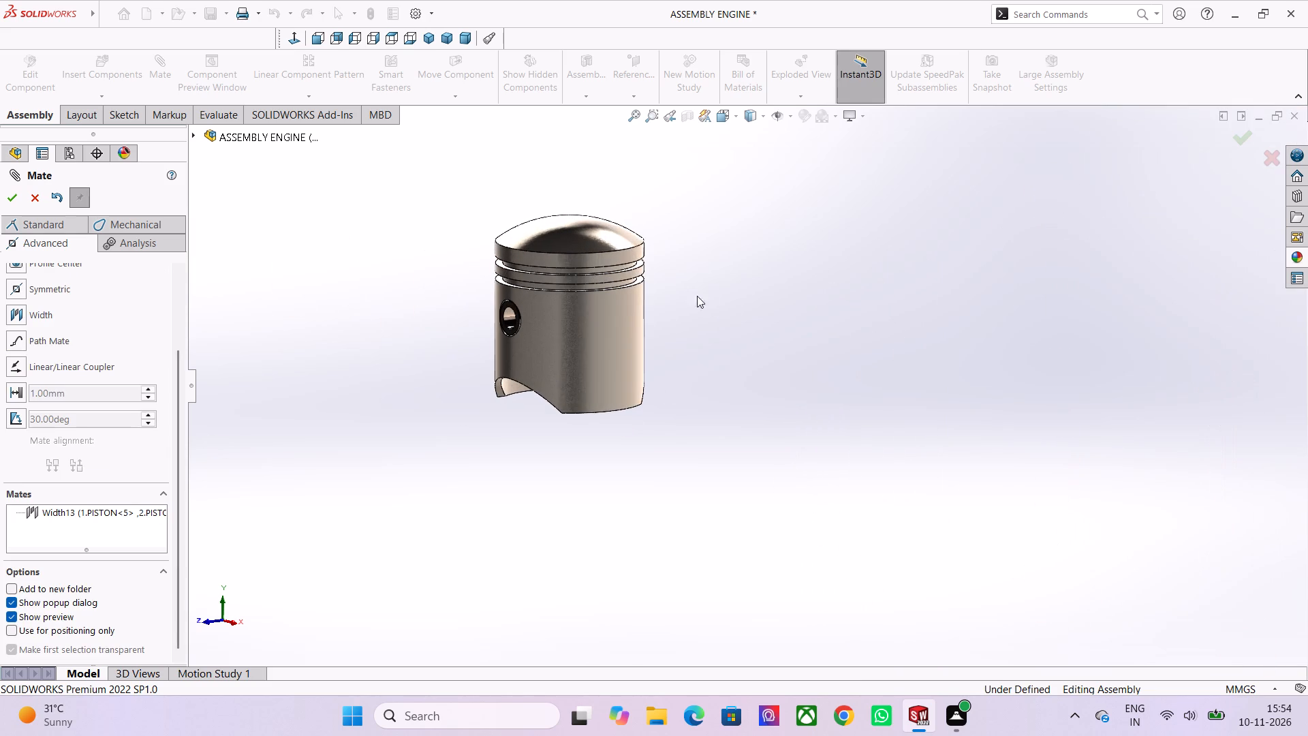
{"action": "scroll", "coordinate": [703, 298], "scroll_direction": "up", "scroll_amount": 3}
{"action": "scroll", "coordinate": [747, 367], "scroll_direction": "up", "scroll_amount": 4}
{"action": "scroll", "coordinate": [747, 369], "scroll_direction": "down", "scroll_amount": 6}
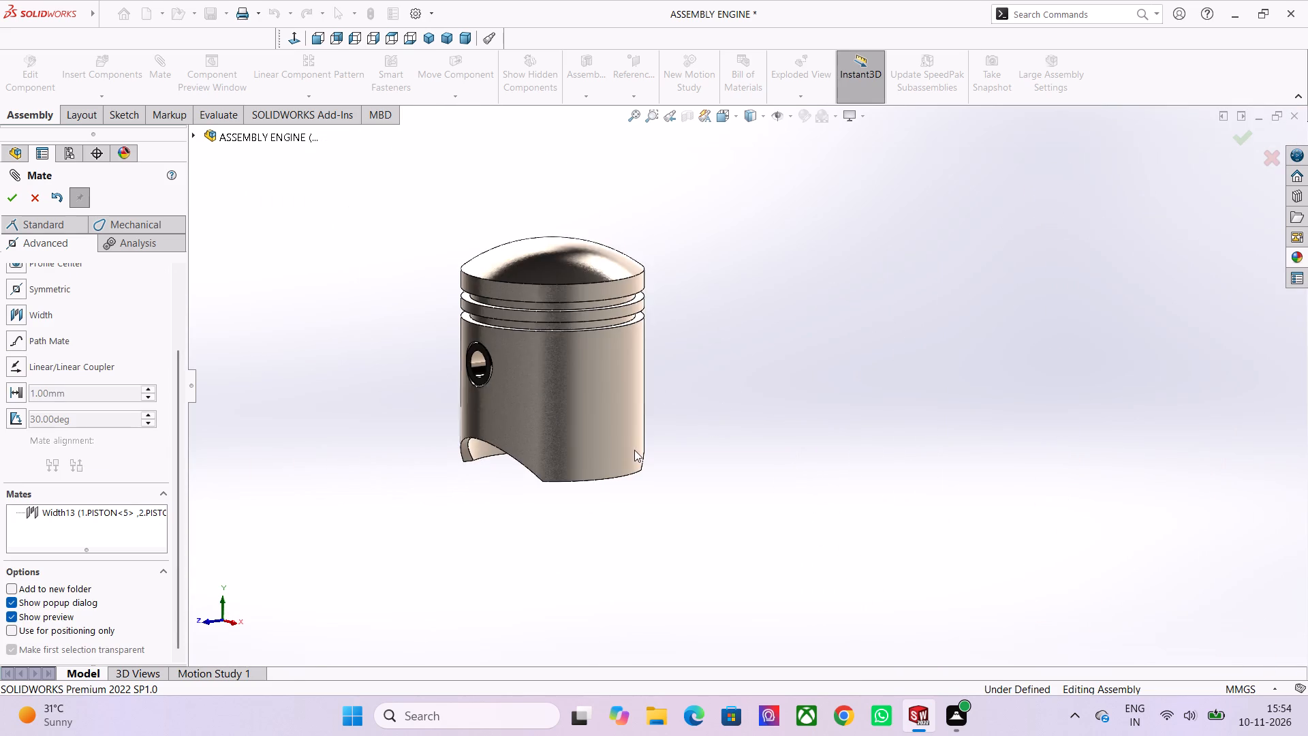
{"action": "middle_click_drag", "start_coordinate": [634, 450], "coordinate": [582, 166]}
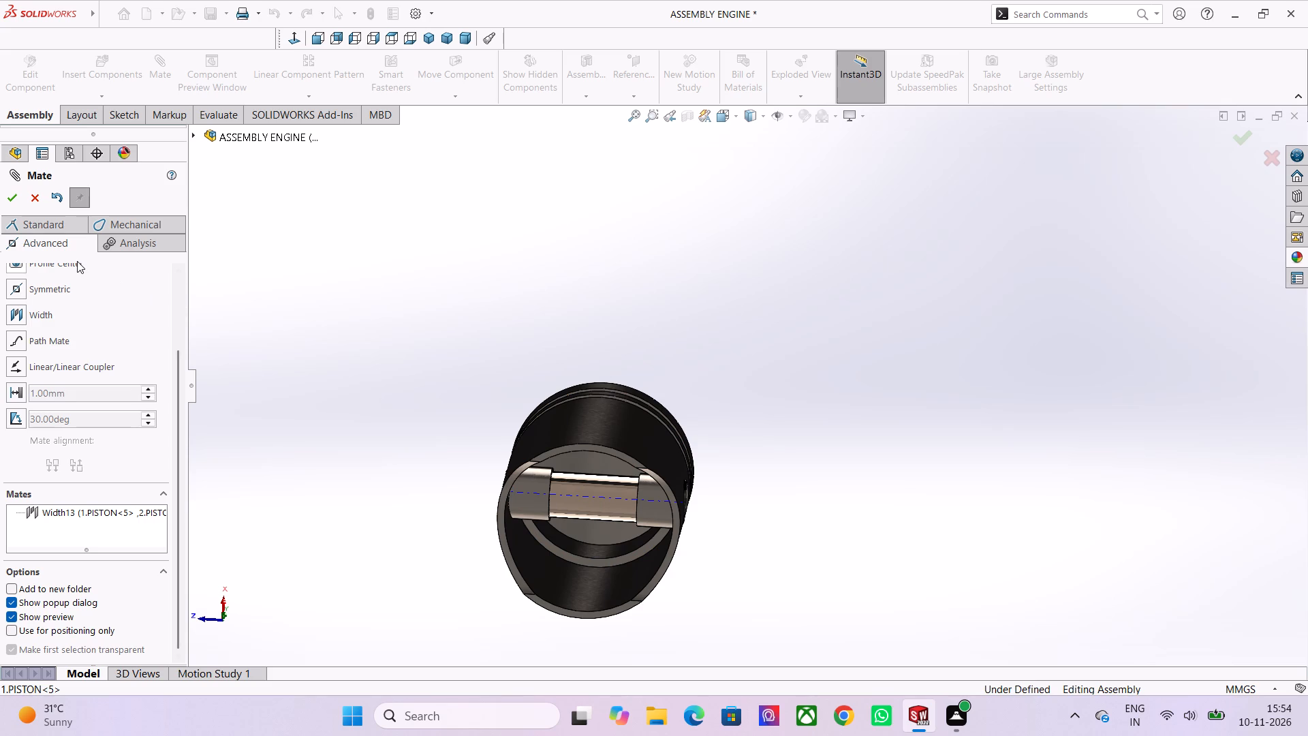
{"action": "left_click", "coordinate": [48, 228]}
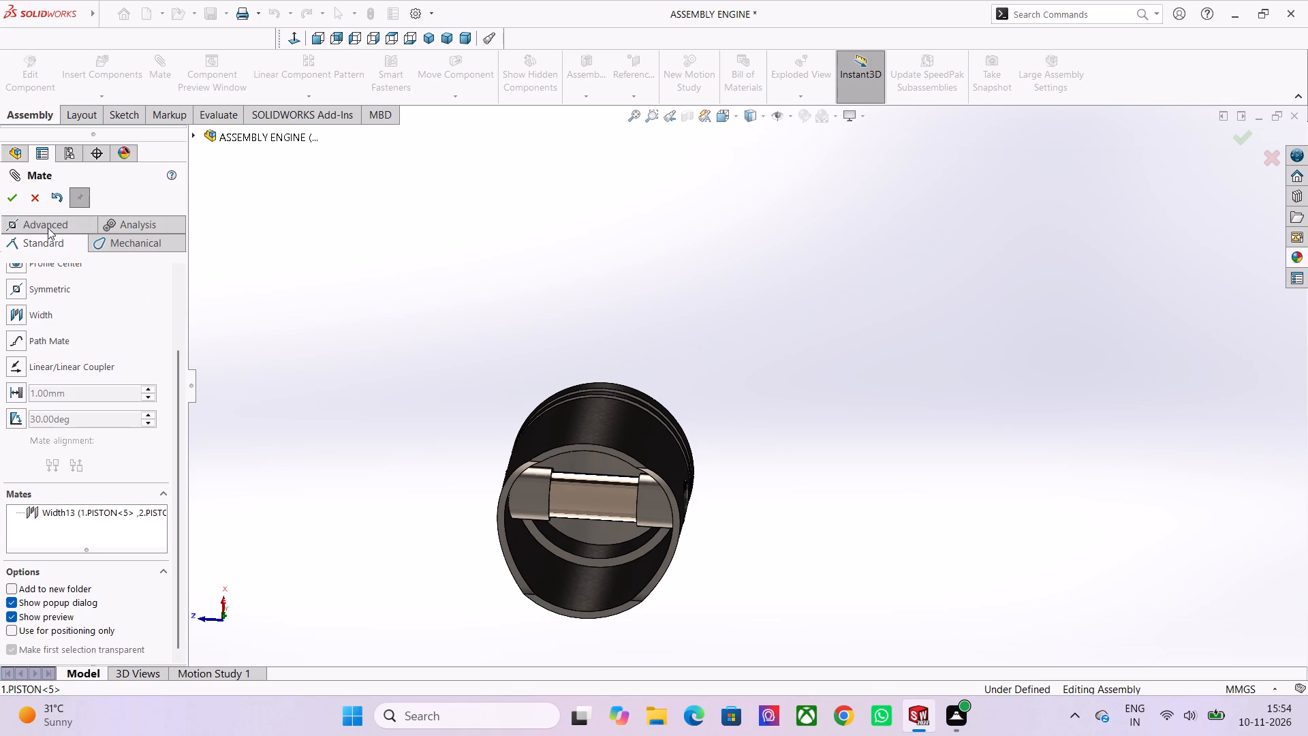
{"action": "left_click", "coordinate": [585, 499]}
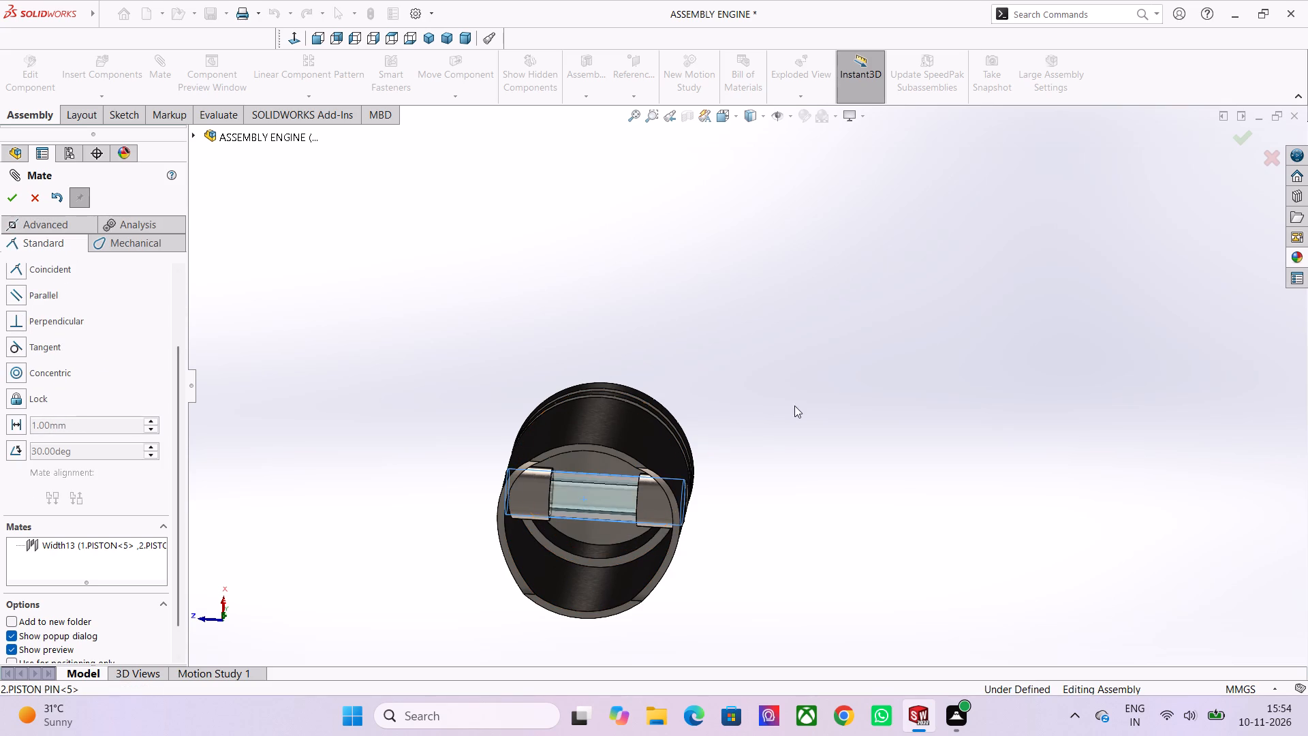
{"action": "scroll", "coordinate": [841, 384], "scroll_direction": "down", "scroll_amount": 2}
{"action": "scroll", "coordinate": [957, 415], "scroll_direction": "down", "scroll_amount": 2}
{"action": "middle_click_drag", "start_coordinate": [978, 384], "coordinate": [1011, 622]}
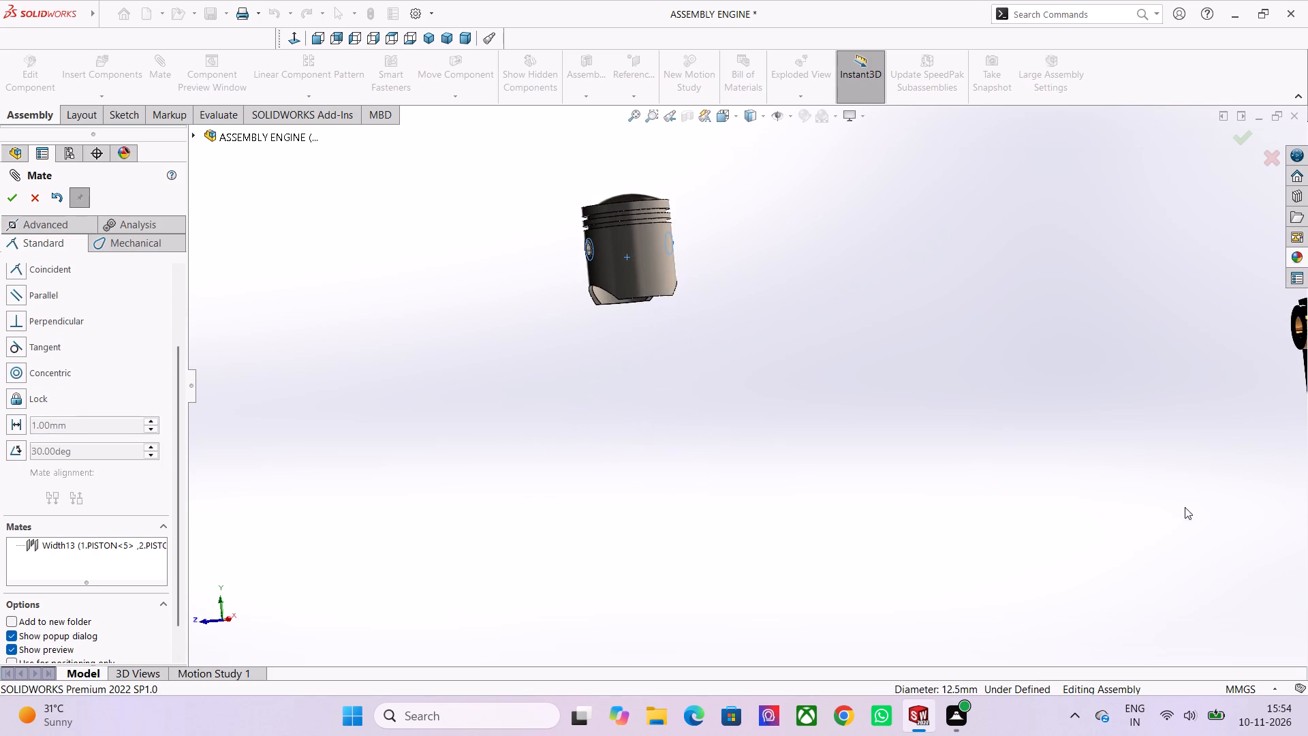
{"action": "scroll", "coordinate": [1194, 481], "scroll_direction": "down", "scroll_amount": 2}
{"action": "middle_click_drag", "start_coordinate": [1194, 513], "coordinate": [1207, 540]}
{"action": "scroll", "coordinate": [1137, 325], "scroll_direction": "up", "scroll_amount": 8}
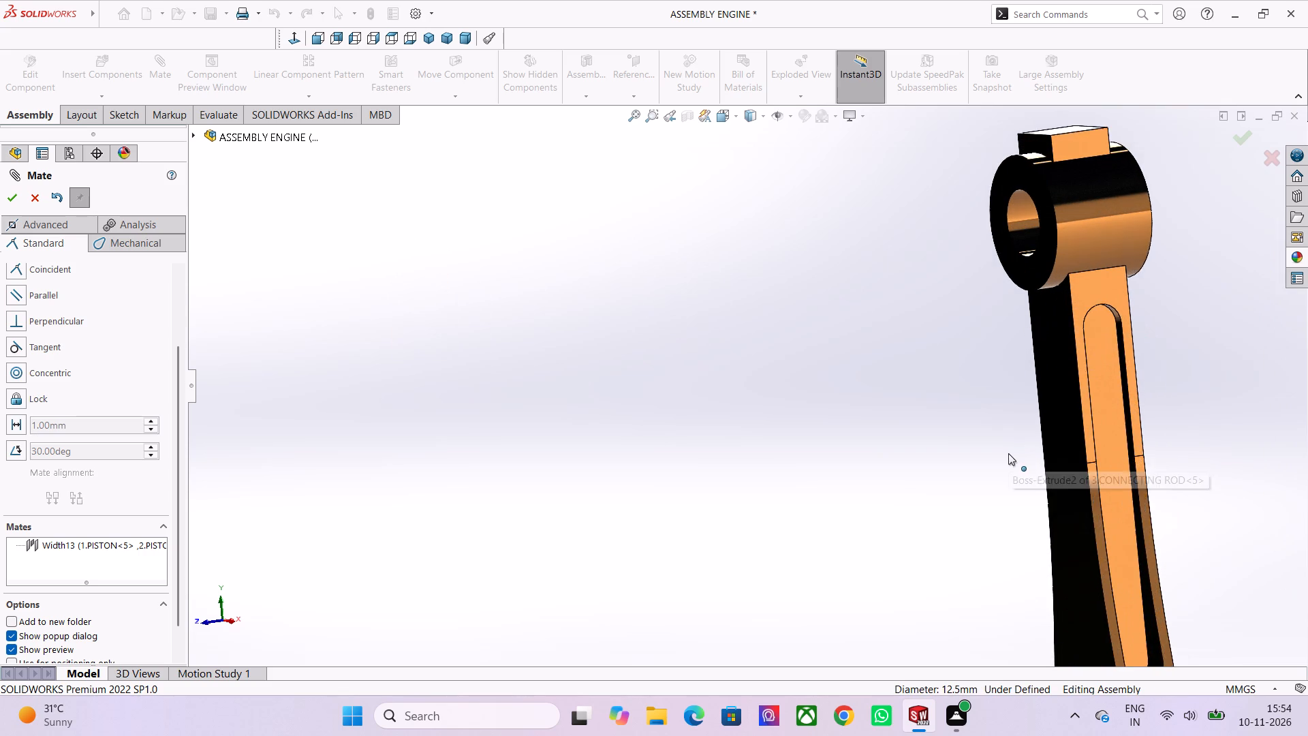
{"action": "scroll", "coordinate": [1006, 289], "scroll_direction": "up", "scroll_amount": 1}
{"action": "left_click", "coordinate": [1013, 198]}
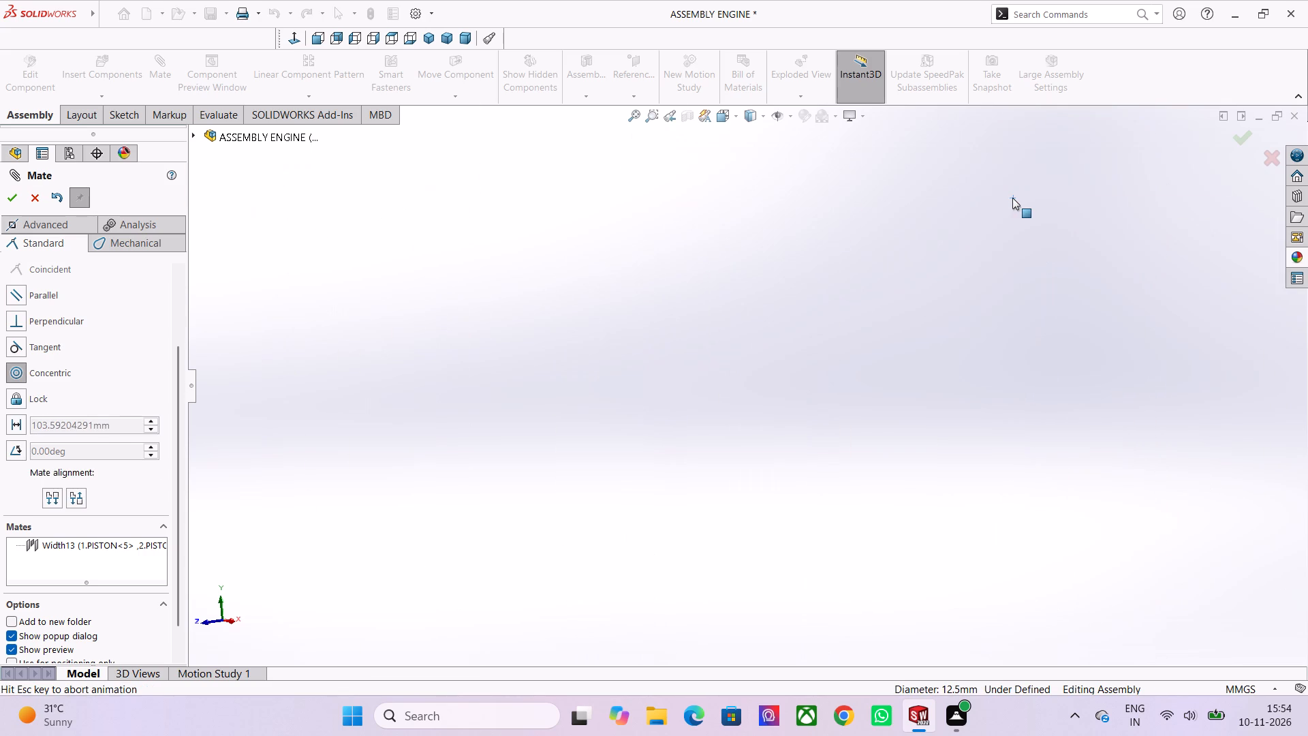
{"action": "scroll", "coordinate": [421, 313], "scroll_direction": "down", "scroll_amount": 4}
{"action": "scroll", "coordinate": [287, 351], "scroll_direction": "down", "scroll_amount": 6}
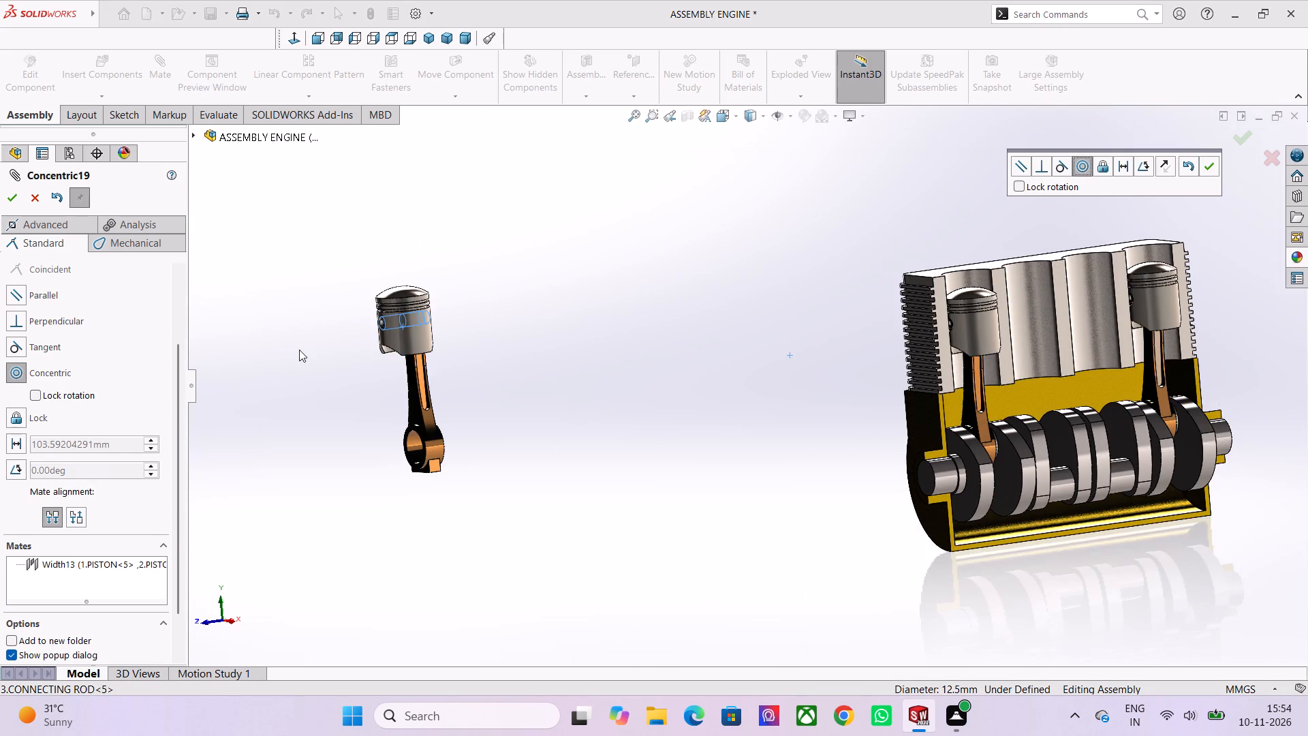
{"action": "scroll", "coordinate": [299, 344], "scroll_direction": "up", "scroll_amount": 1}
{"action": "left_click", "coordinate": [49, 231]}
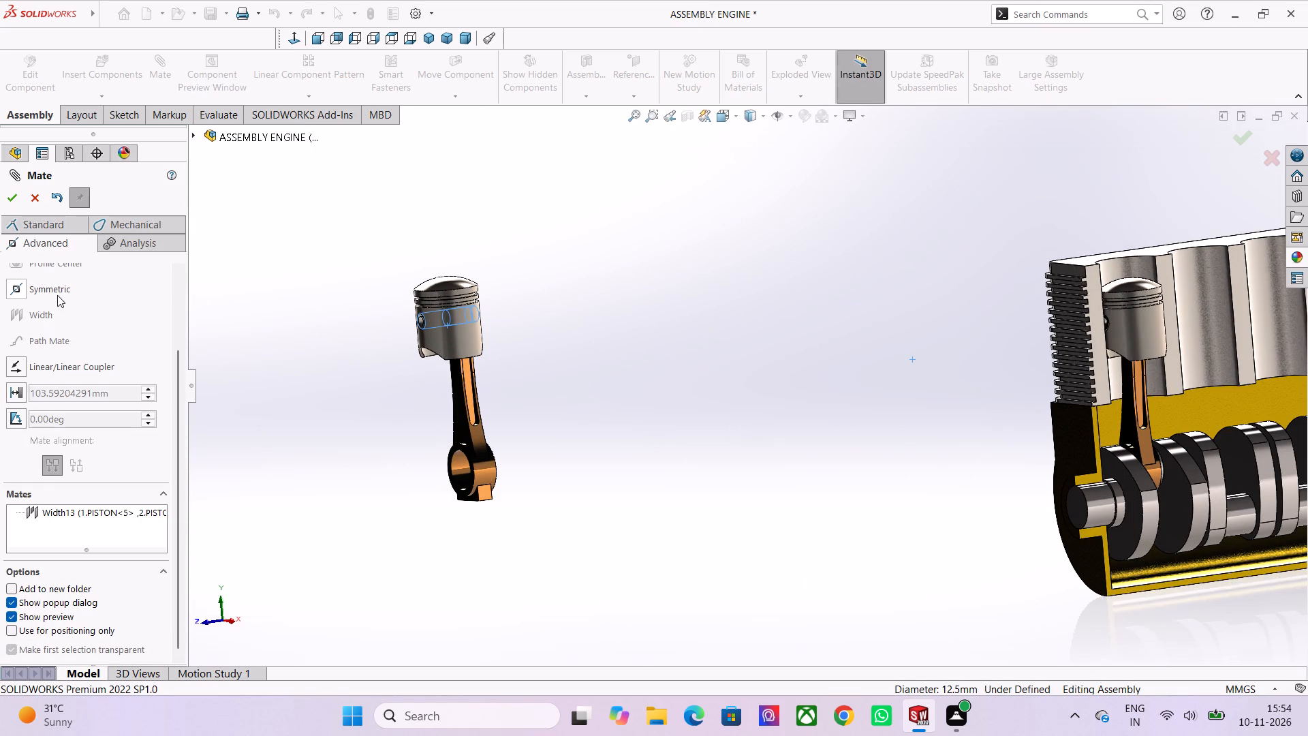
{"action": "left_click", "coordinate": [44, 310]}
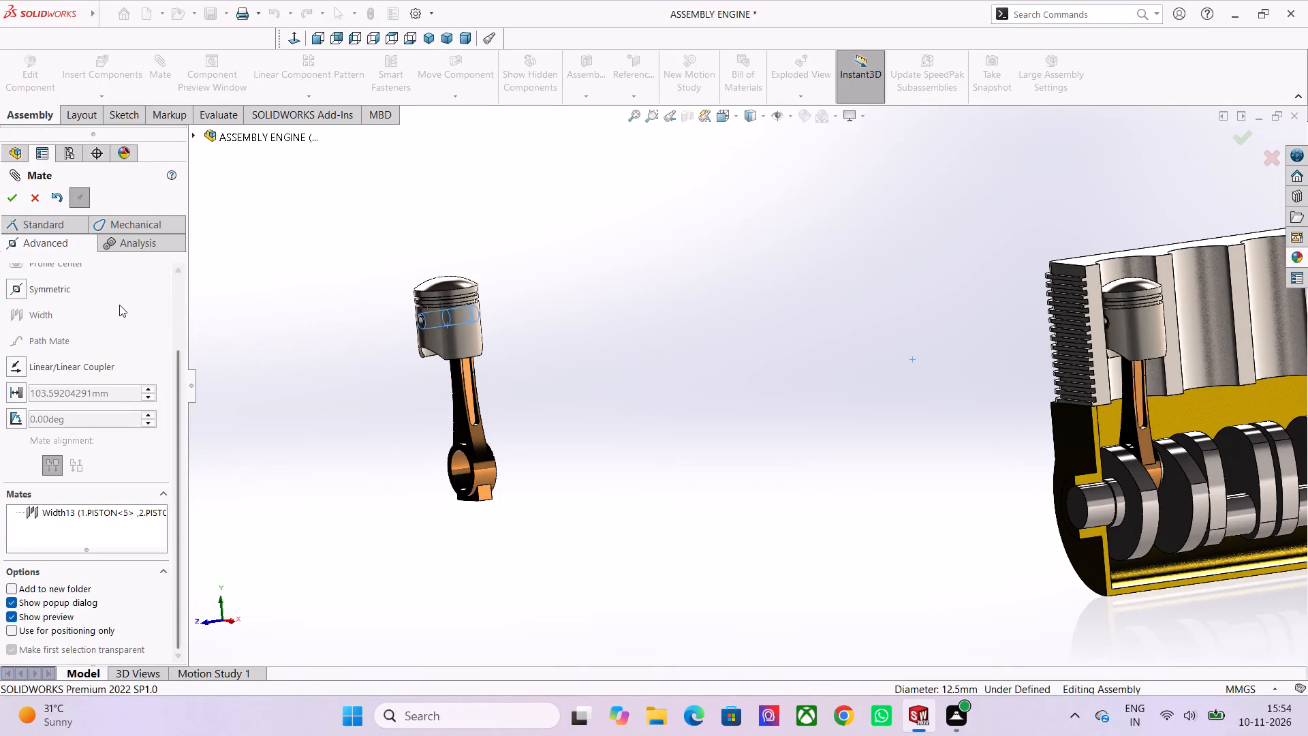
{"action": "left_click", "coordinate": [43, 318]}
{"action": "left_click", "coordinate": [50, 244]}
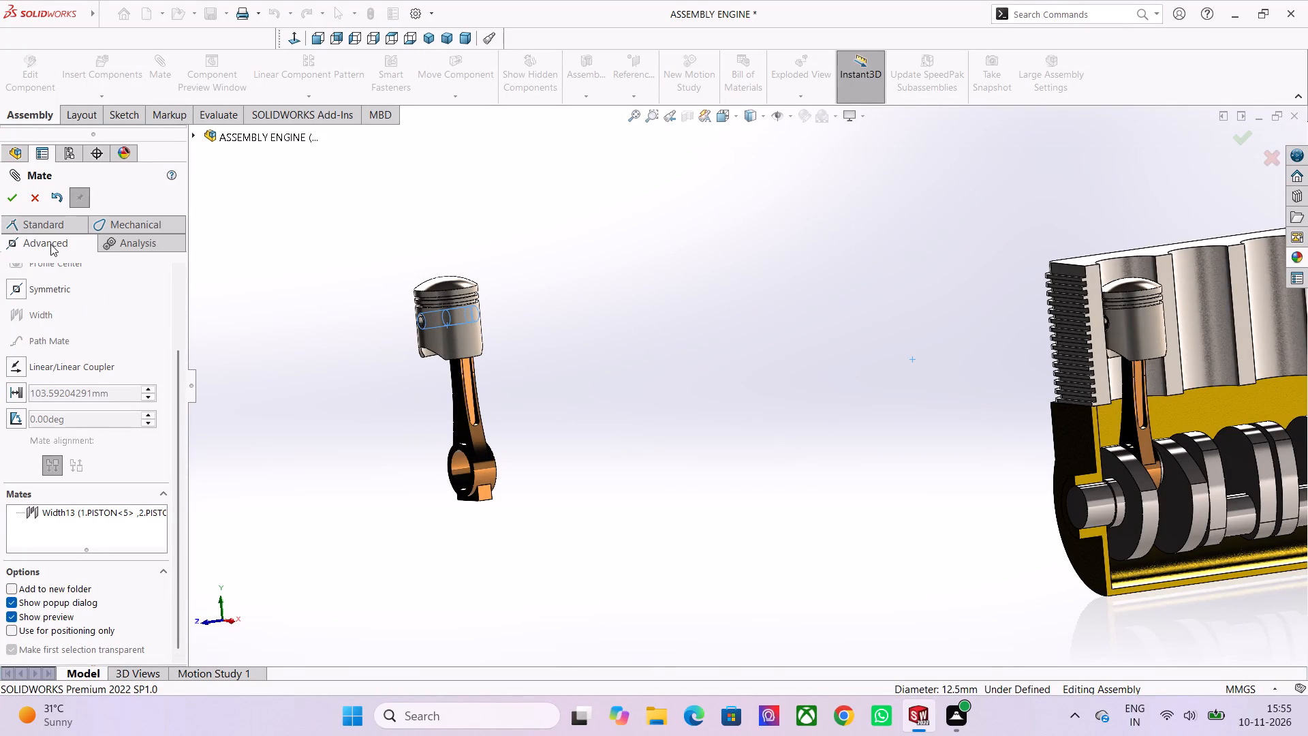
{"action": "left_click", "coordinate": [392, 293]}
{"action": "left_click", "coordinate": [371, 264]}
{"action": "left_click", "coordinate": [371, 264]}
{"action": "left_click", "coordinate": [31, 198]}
Add a Concentric mate between the loose connecting rod's small-end bore and the cylindrical face of the pin in the loose piston.
{"action": "scroll", "coordinate": [698, 423], "scroll_direction": "down", "scroll_amount": 9}
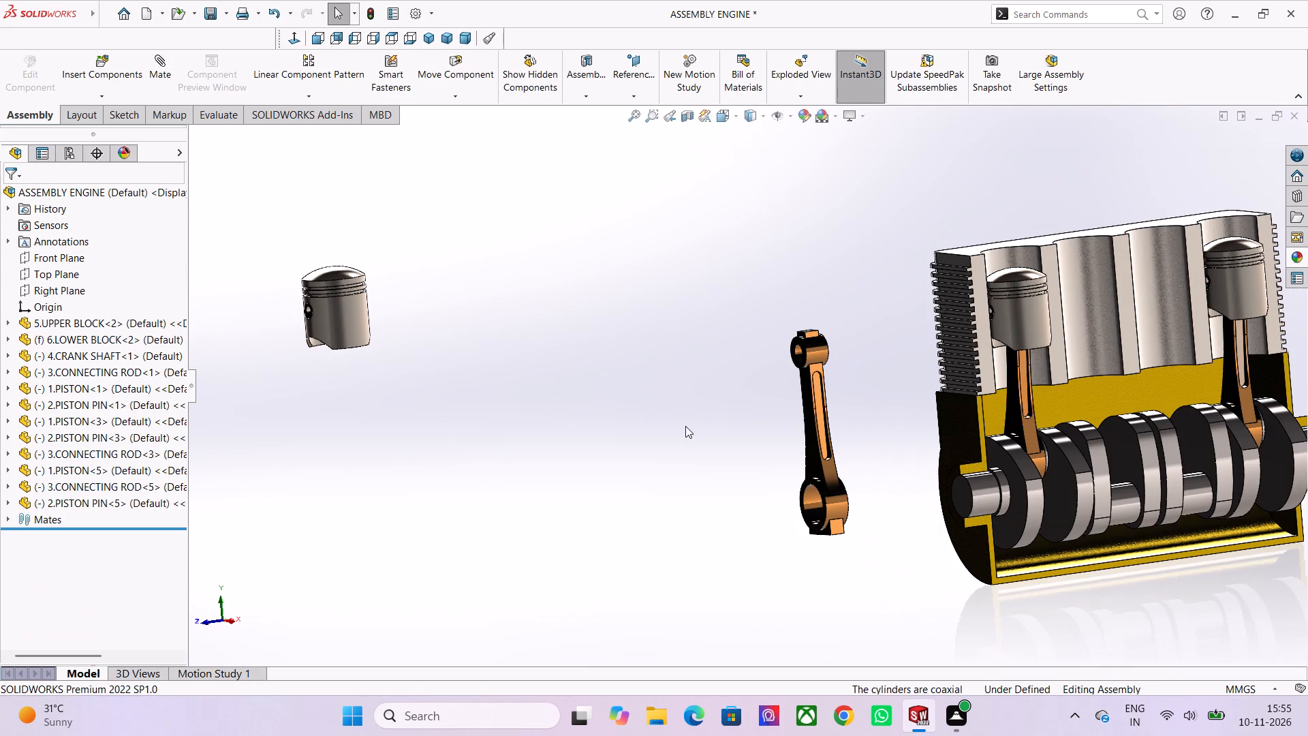
{"action": "left_click", "coordinate": [153, 72]}
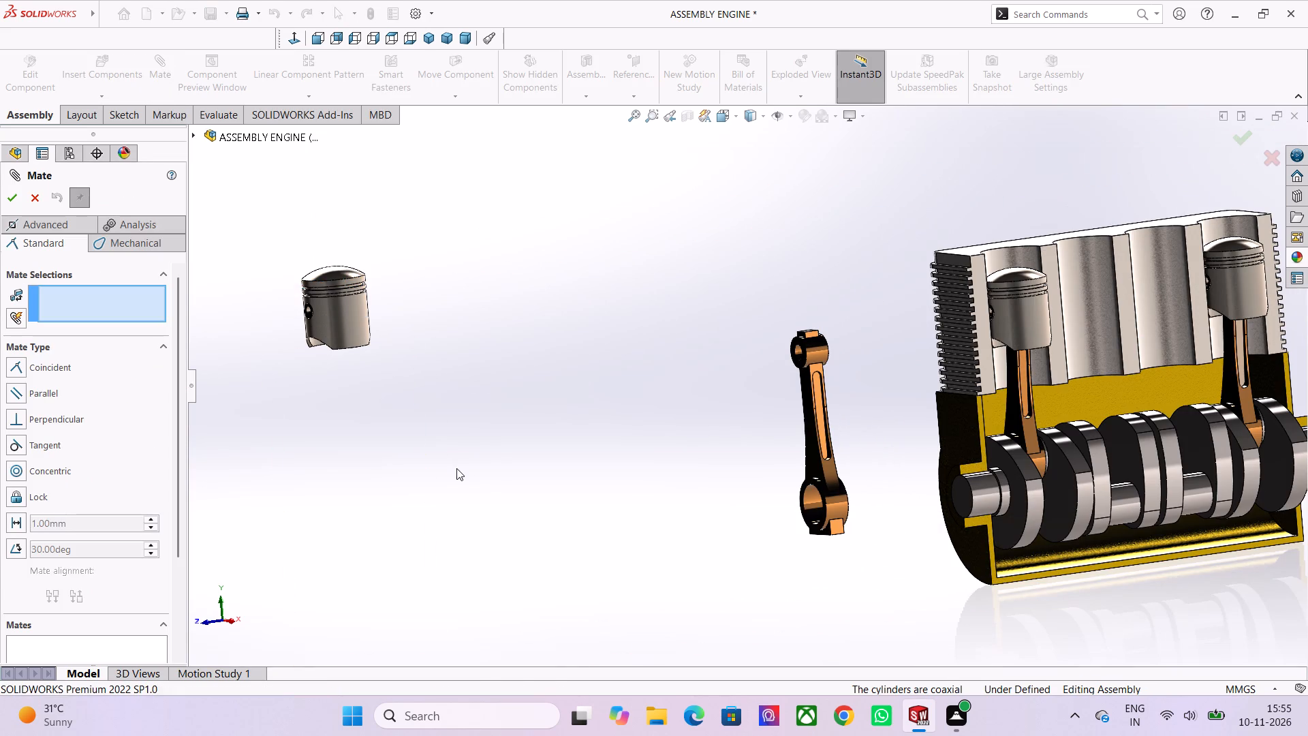
{"action": "scroll", "coordinate": [796, 294], "scroll_direction": "up", "scroll_amount": 7}
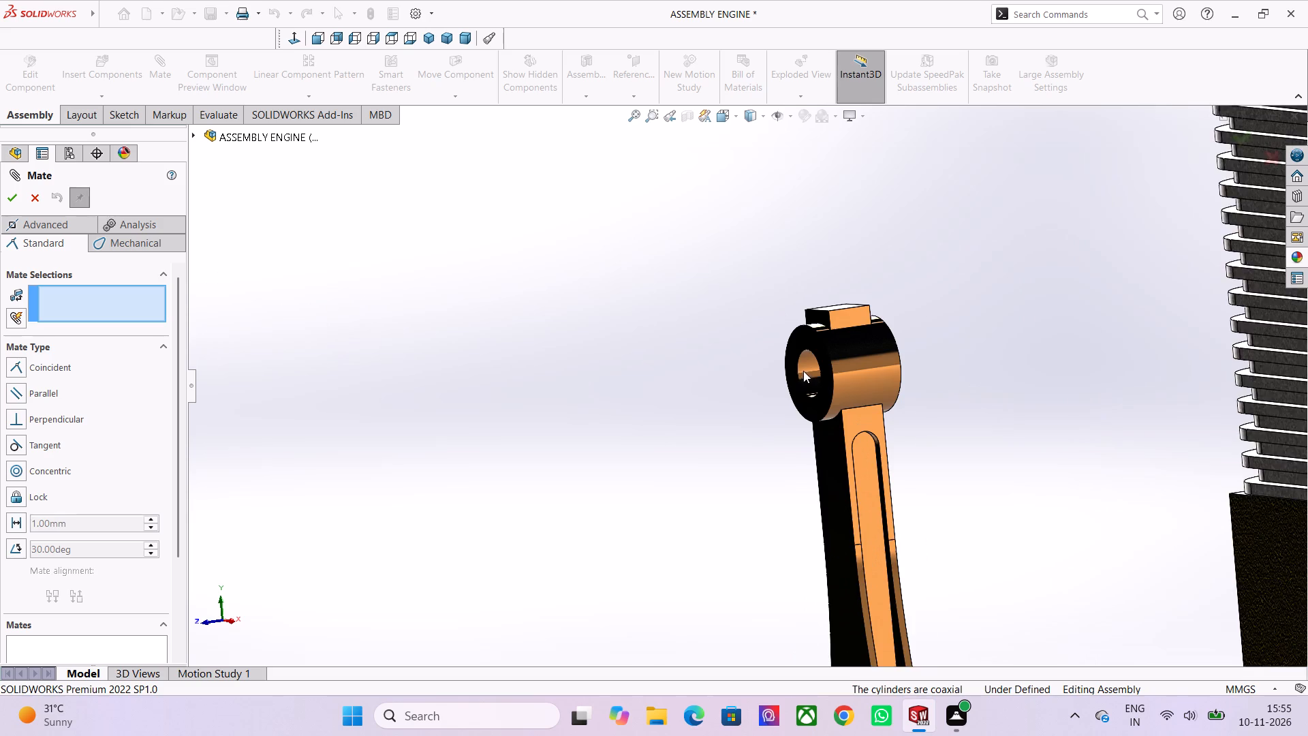
{"action": "left_click", "coordinate": [813, 348]}
{"action": "scroll", "coordinate": [516, 487], "scroll_direction": "down", "scroll_amount": 9}
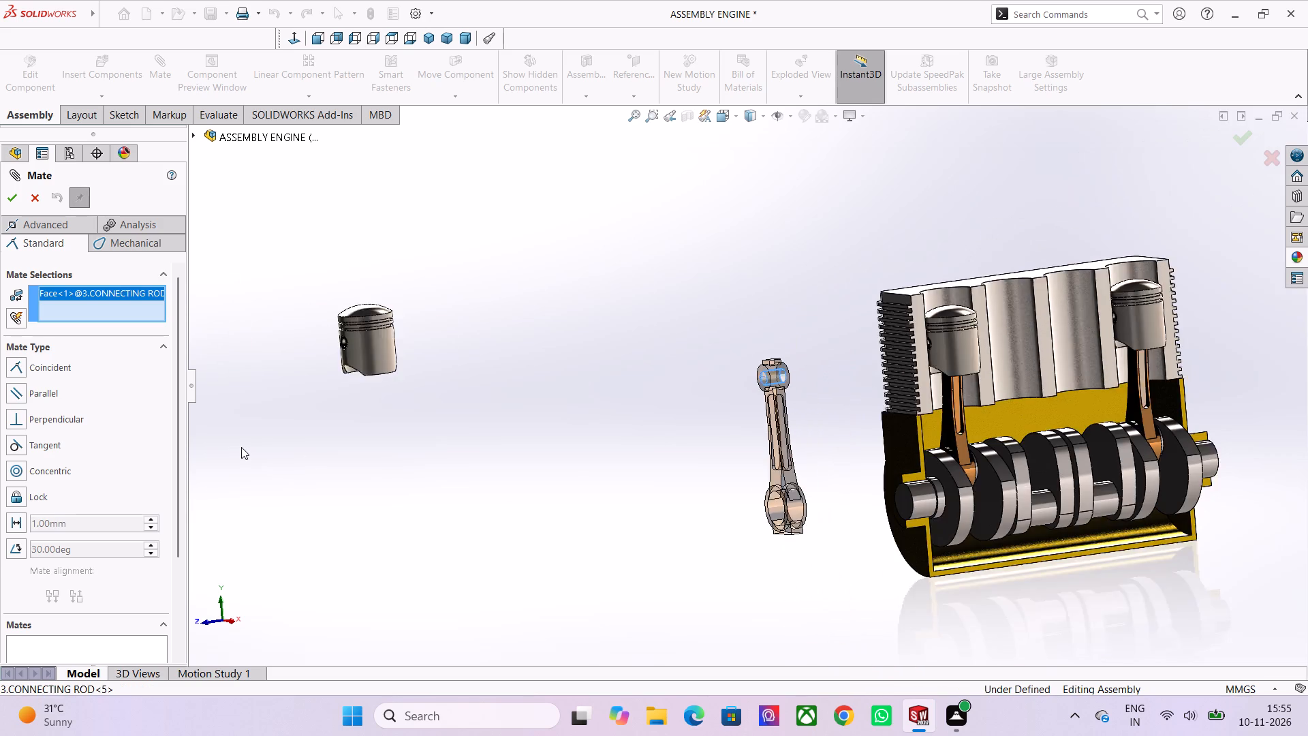
{"action": "scroll", "coordinate": [241, 447], "scroll_direction": "down", "scroll_amount": 1}
{"action": "scroll", "coordinate": [443, 301], "scroll_direction": "up", "scroll_amount": 4}
{"action": "scroll", "coordinate": [540, 472], "scroll_direction": "up", "scroll_amount": 3}
{"action": "middle_click_drag", "start_coordinate": [671, 614], "coordinate": [672, 594]}
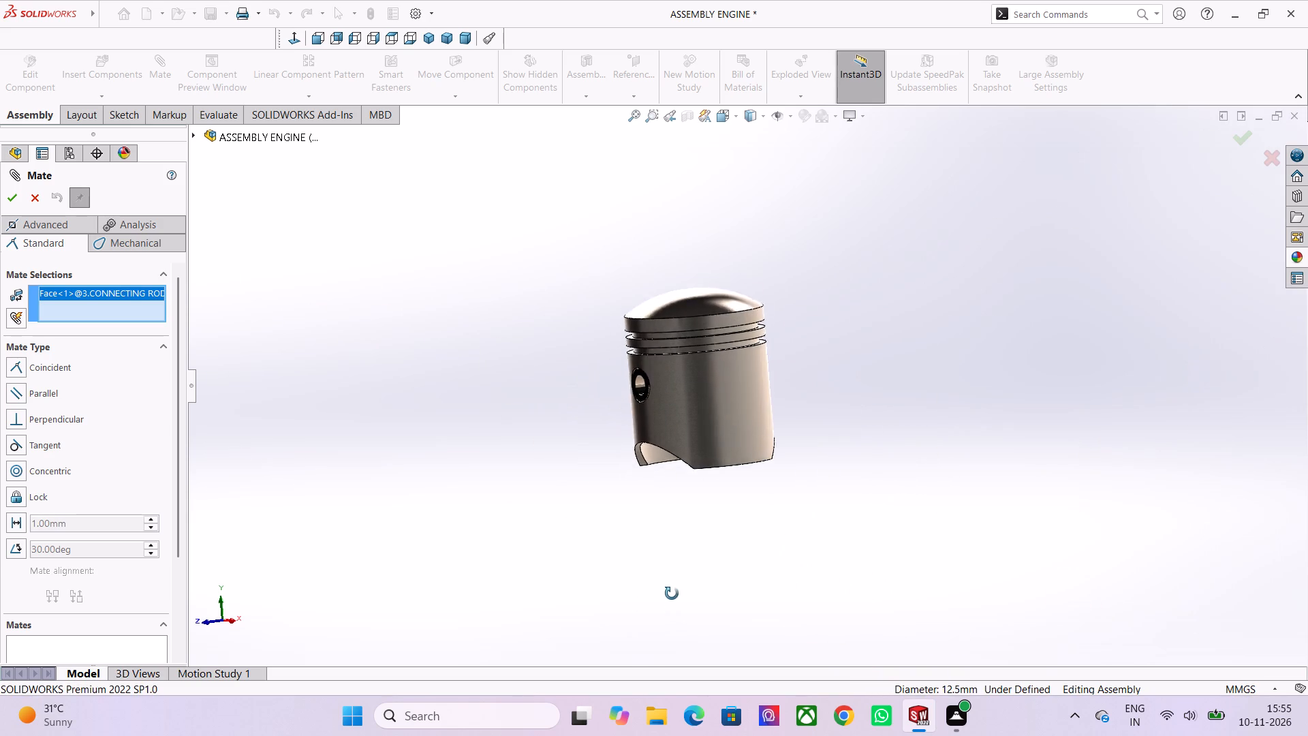
{"action": "middle_click_drag", "start_coordinate": [672, 594], "coordinate": [658, 445]}
{"action": "middle_click_drag", "start_coordinate": [658, 445], "coordinate": [672, 391]}
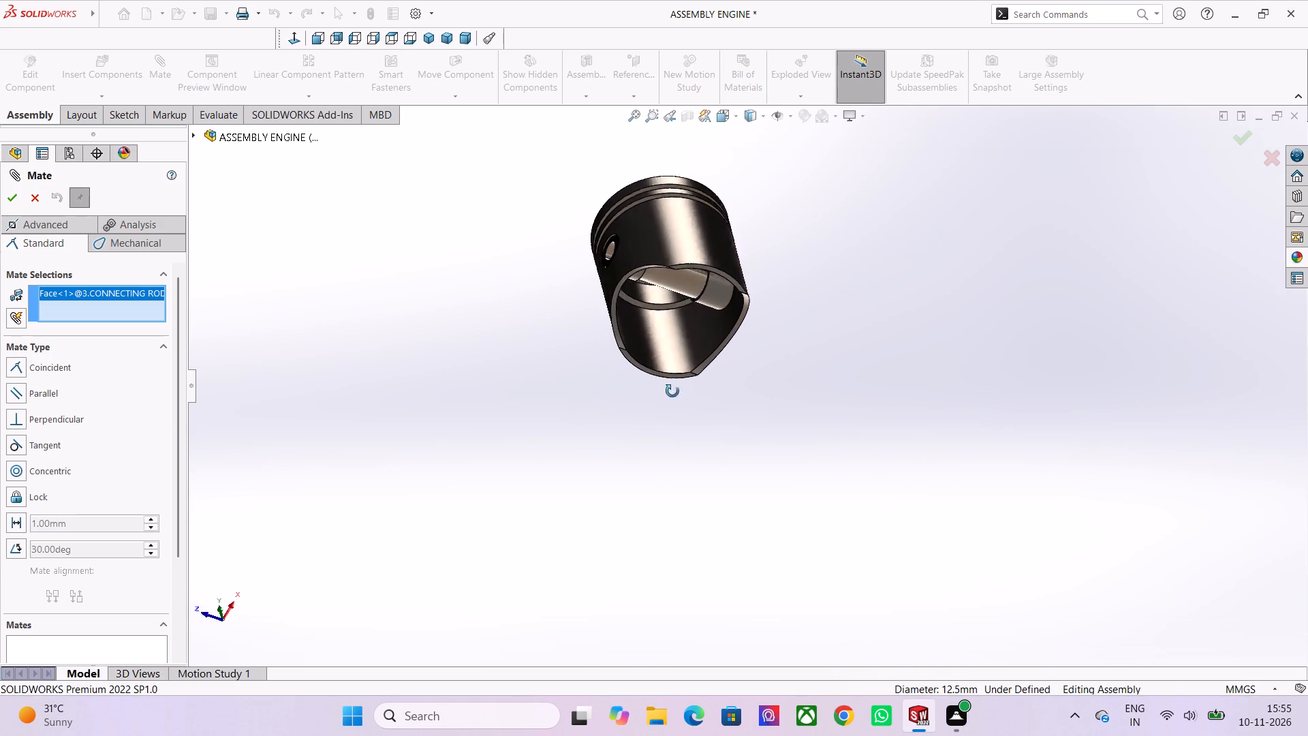
{"action": "middle_click_drag", "start_coordinate": [672, 391], "coordinate": [668, 328]}
{"action": "left_click", "coordinate": [675, 296]}
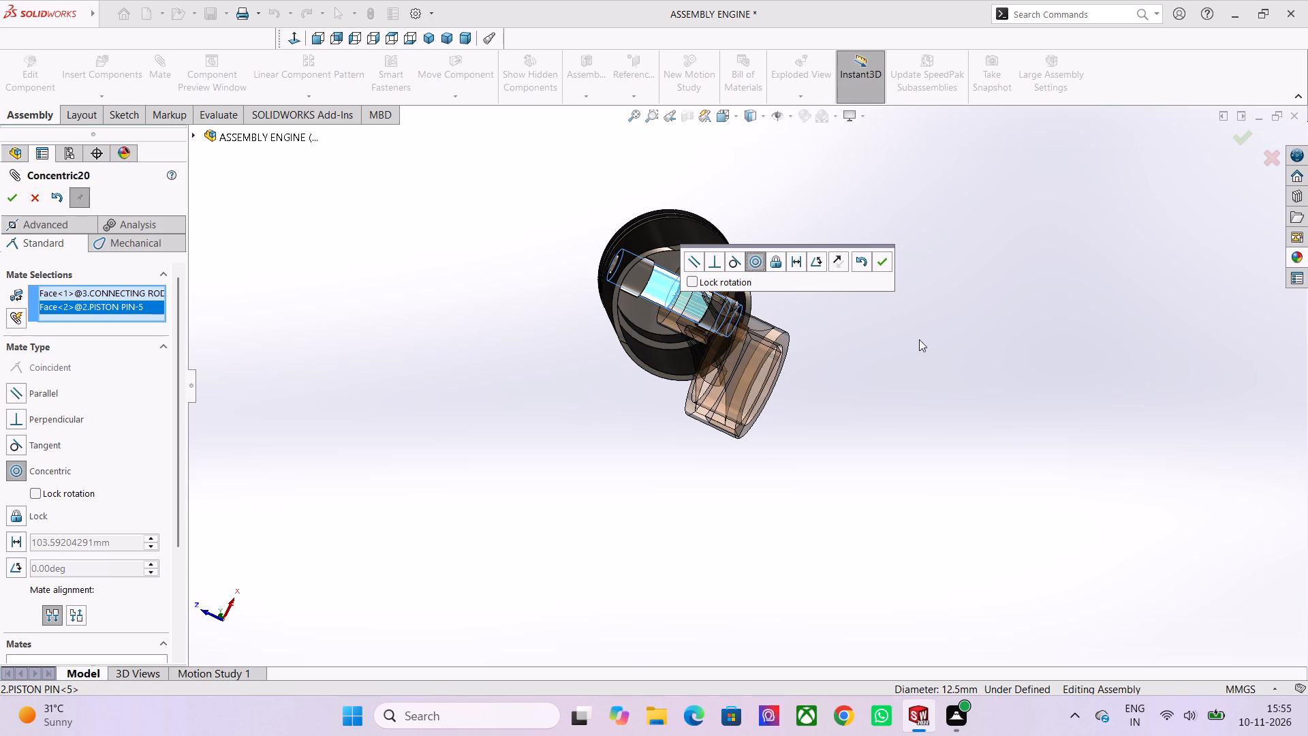
{"action": "left_click", "coordinate": [888, 260]}
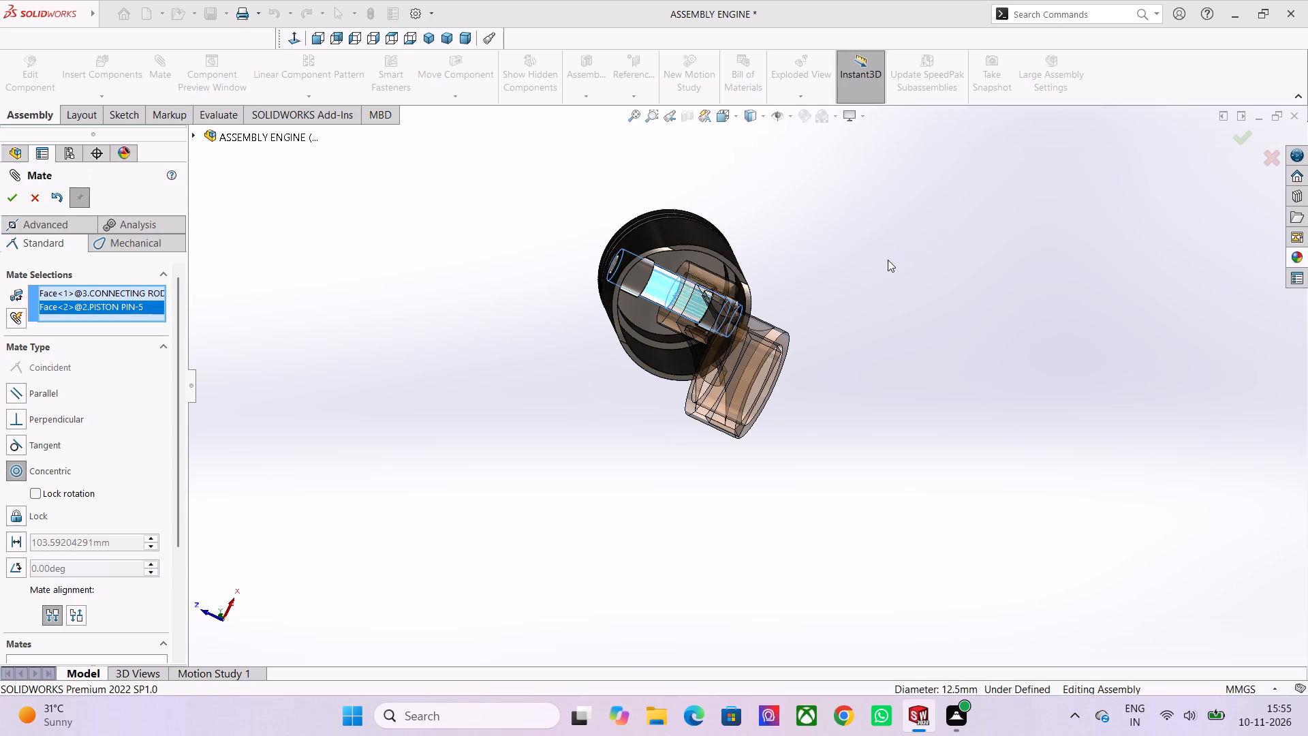
Slide the loose connecting rod along the pin's axis until it sits outside the piston, exposing the pin and bosses.
{"action": "middle_click_drag", "start_coordinate": [724, 450], "coordinate": [744, 454]}
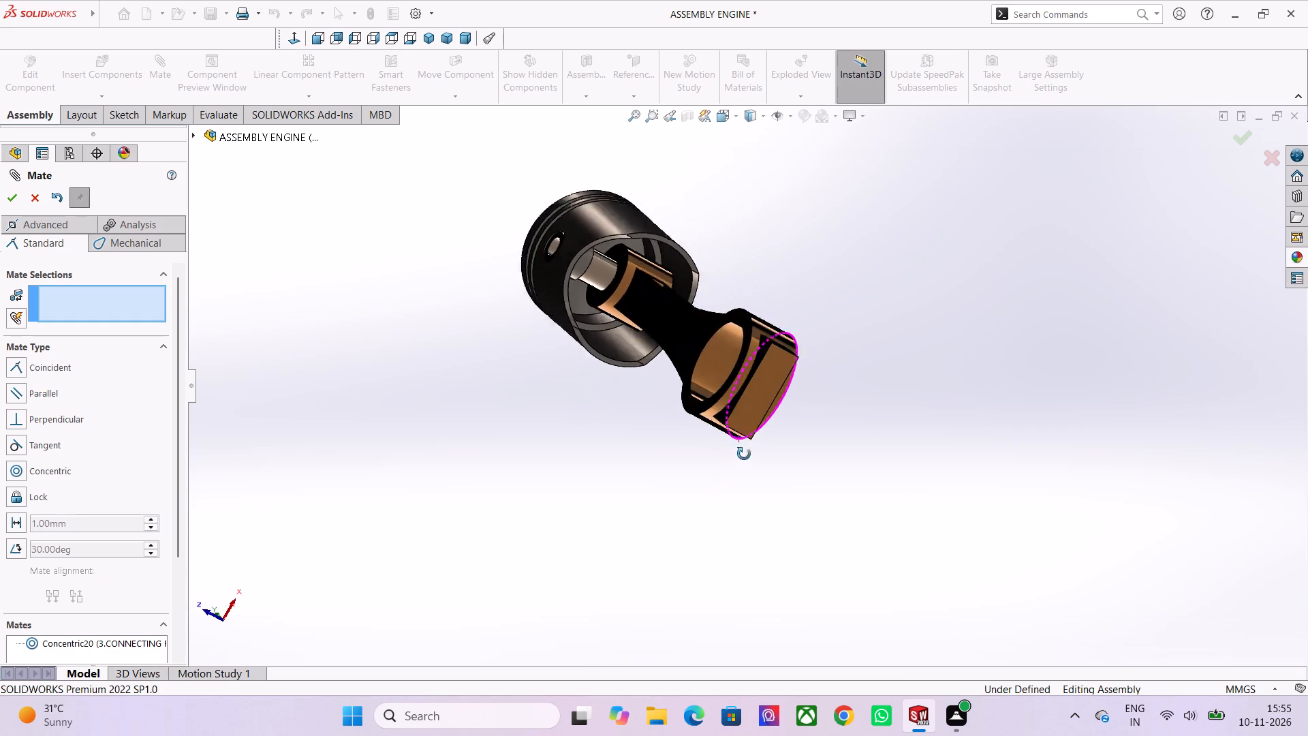
{"action": "middle_click_drag", "start_coordinate": [744, 454], "coordinate": [706, 497]}
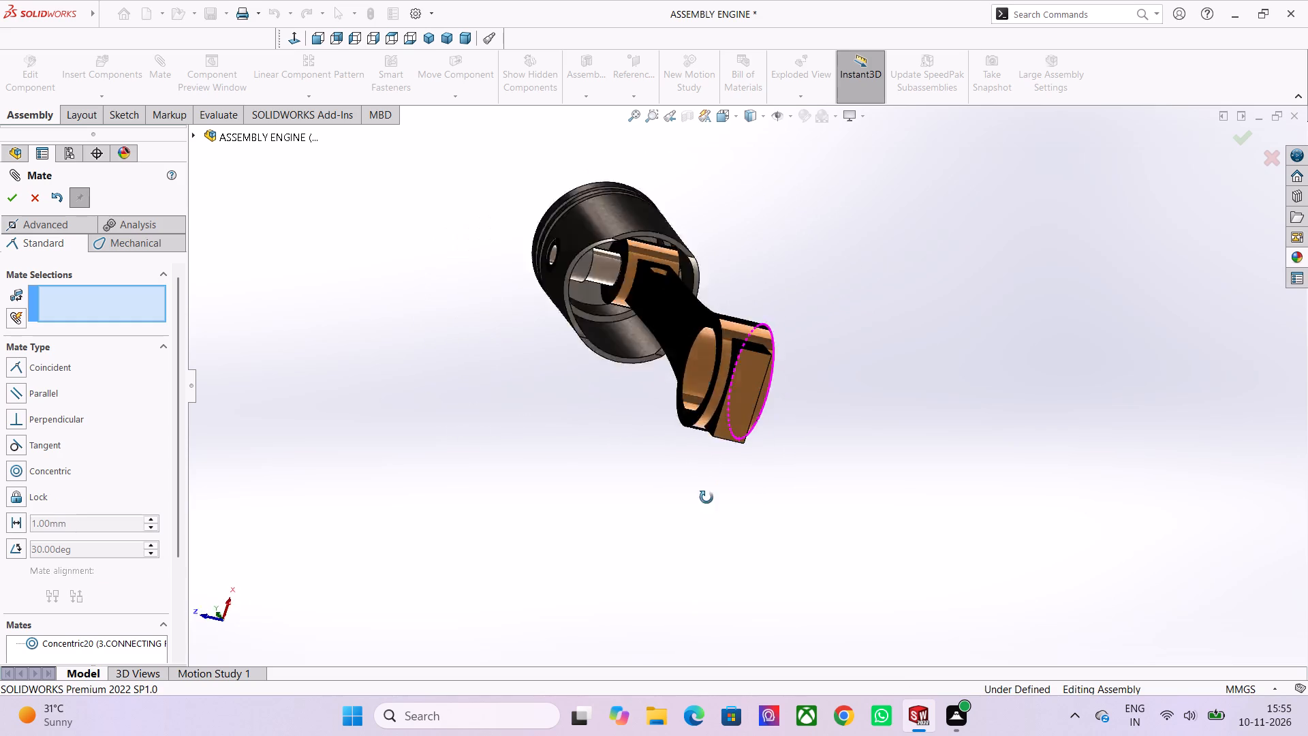
{"action": "middle_click_drag", "start_coordinate": [706, 497], "coordinate": [724, 467]}
{"action": "scroll", "coordinate": [719, 322], "scroll_direction": "up", "scroll_amount": 3}
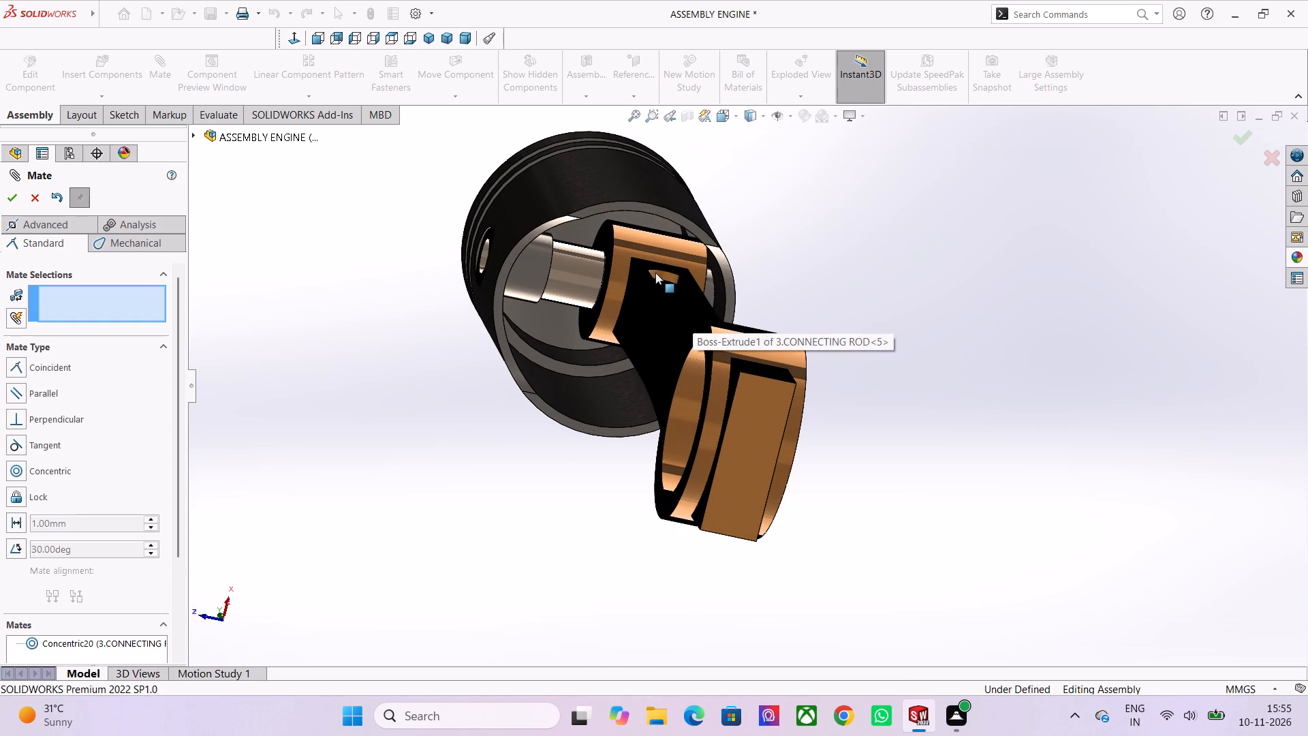
{"action": "left_click_drag", "start_coordinate": [645, 254], "coordinate": [602, 265]}
{"action": "middle_click_drag", "start_coordinate": [754, 217], "coordinate": [739, 264]}
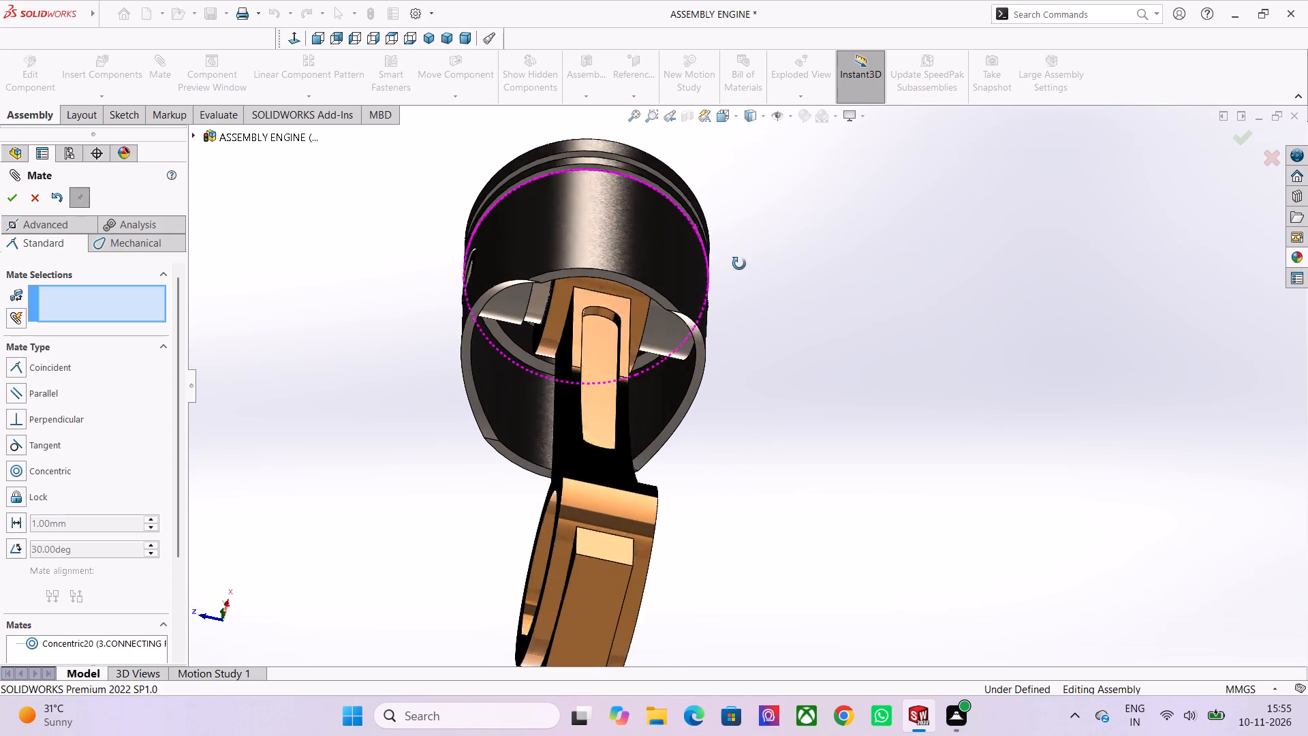
{"action": "middle_click_drag", "start_coordinate": [739, 264], "coordinate": [739, 243]}
{"action": "left_click_drag", "start_coordinate": [593, 339], "coordinate": [839, 320]}
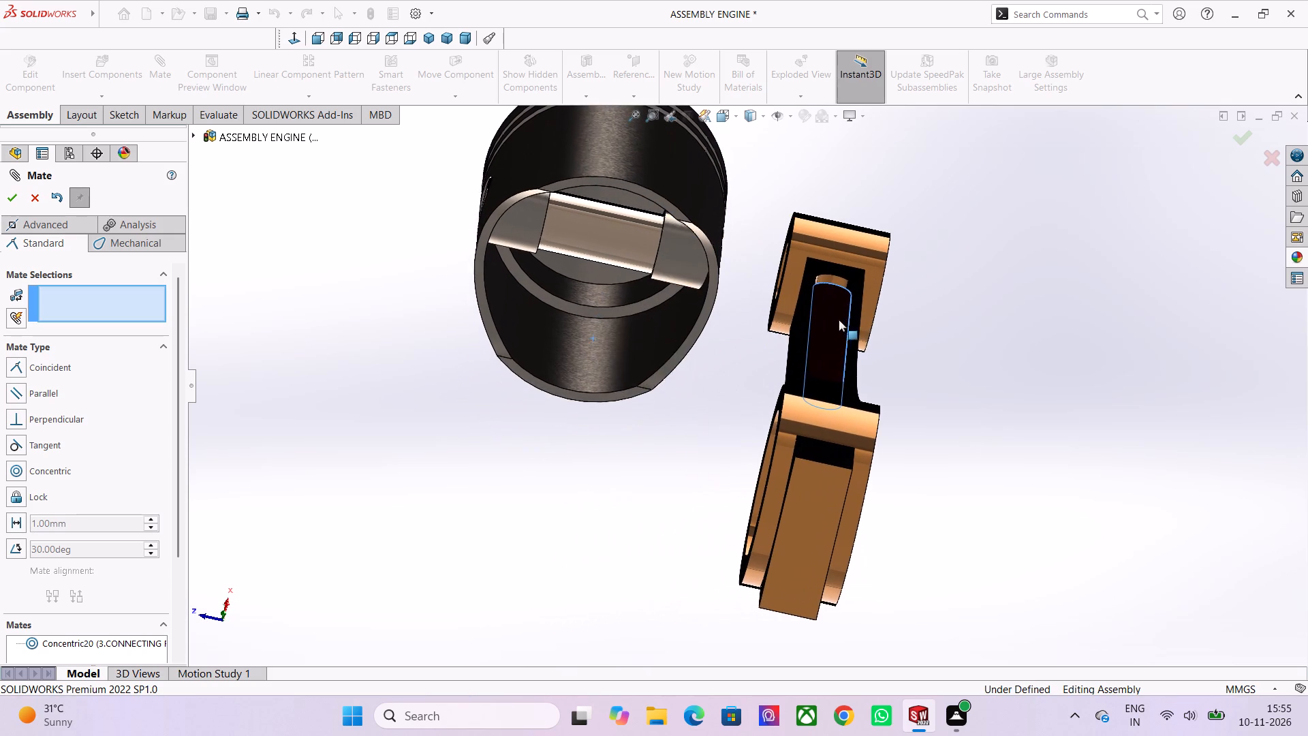
{"action": "left_click_drag", "start_coordinate": [839, 320], "coordinate": [841, 320]}
Set up a centered Width mate using the inner end faces of the two pin bosses in the loose piston as width selections.
{"action": "left_click", "coordinate": [52, 224]}
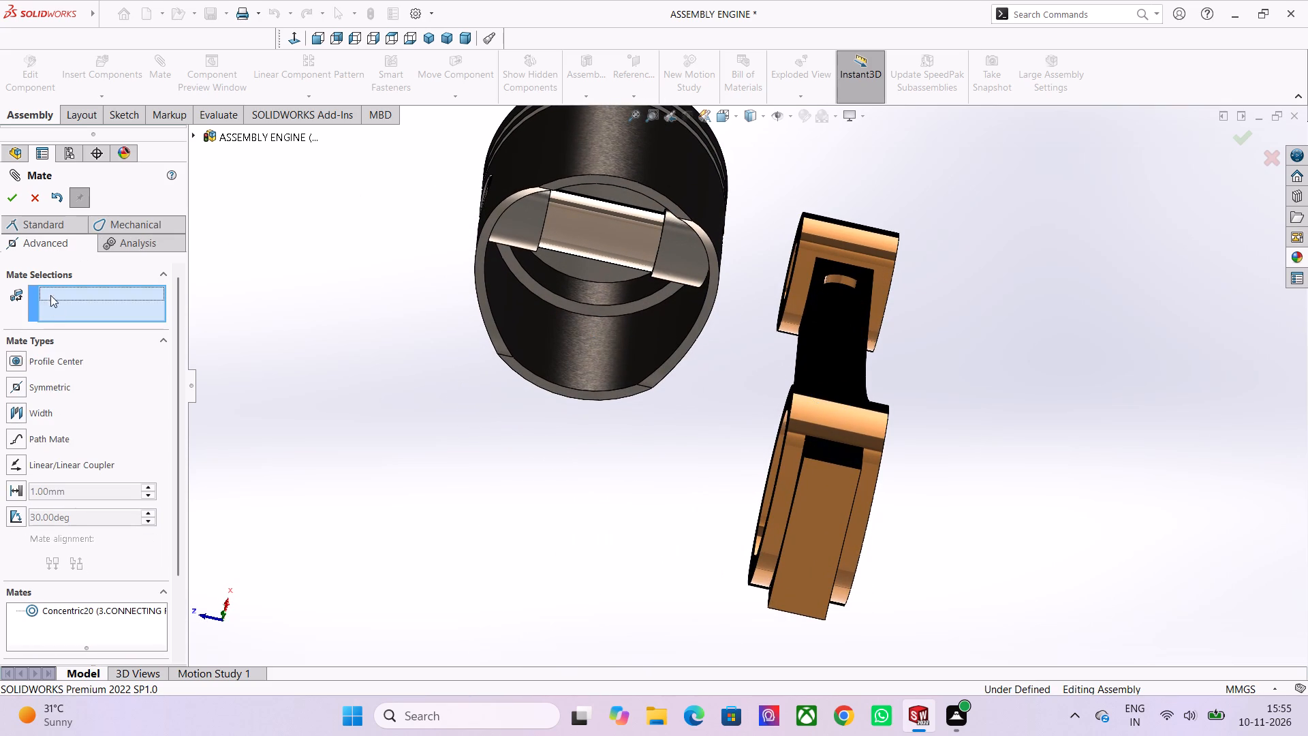
{"action": "left_click", "coordinate": [42, 412]}
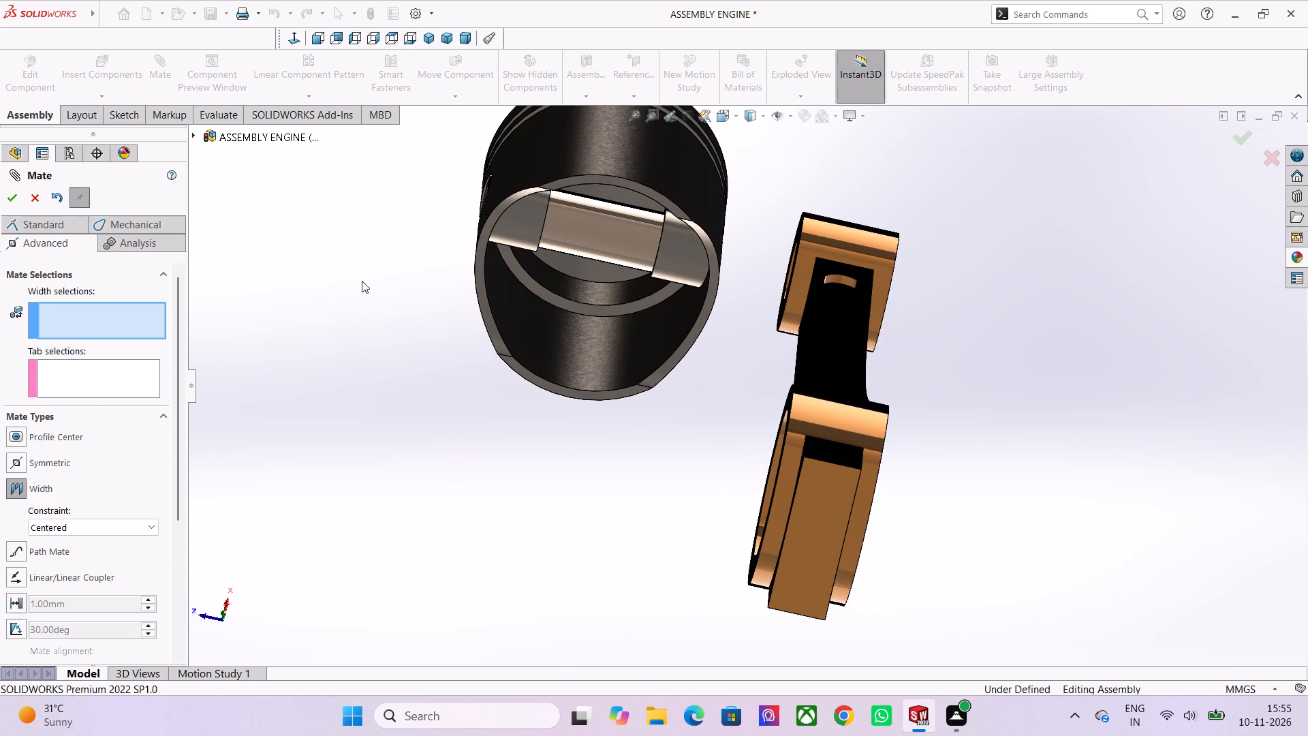
{"action": "middle_click_drag", "start_coordinate": [390, 271], "coordinate": [446, 259]}
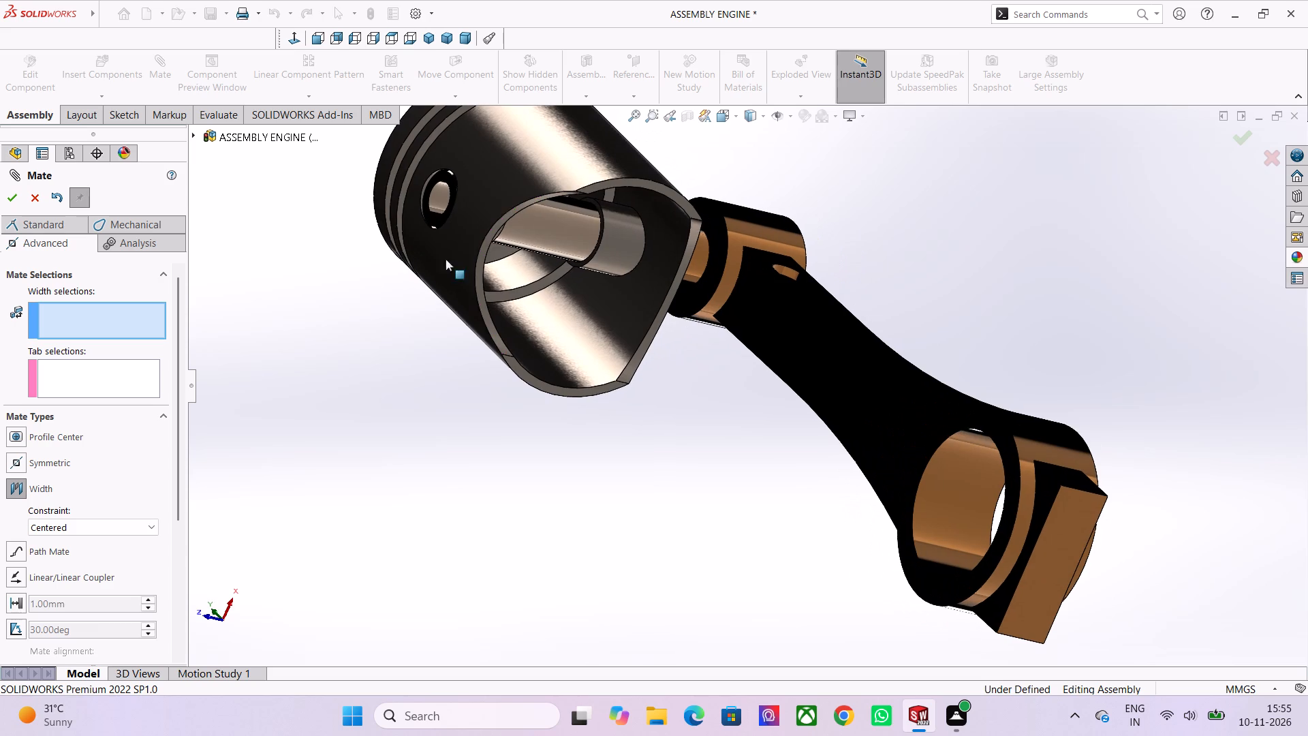
{"action": "middle_click_drag", "start_coordinate": [446, 259], "coordinate": [437, 284]}
{"action": "scroll", "coordinate": [647, 318], "scroll_direction": "up", "scroll_amount": 4}
{"action": "scroll", "coordinate": [544, 187], "scroll_direction": "up", "scroll_amount": 3}
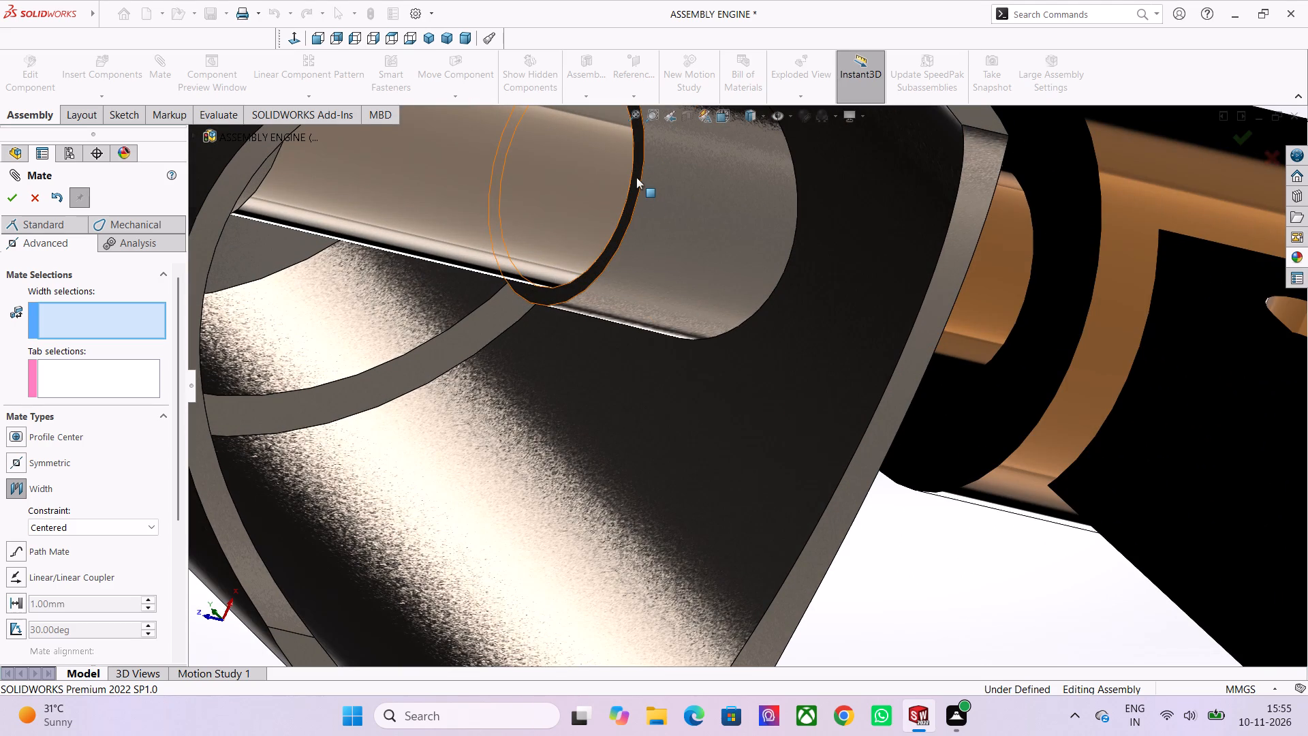
{"action": "left_click", "coordinate": [638, 157]}
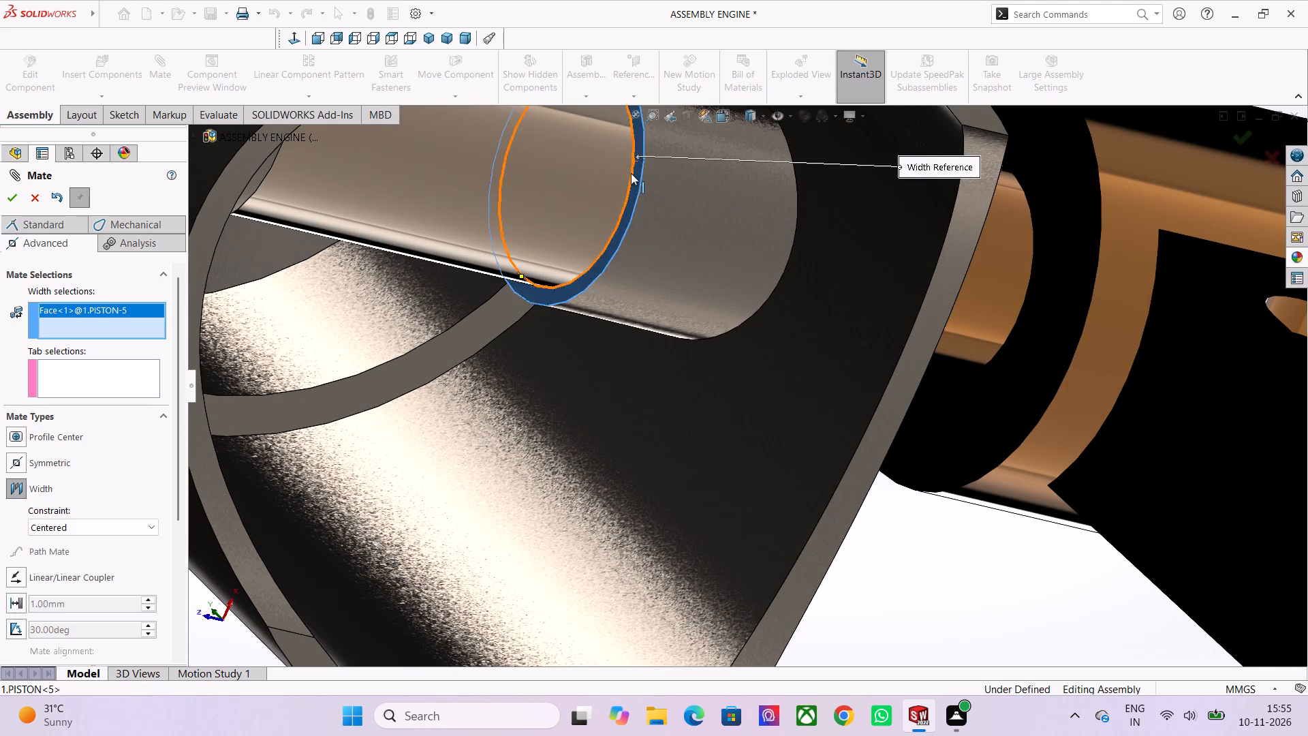
{"action": "scroll", "coordinate": [630, 176], "scroll_direction": "down", "scroll_amount": 2}
{"action": "scroll", "coordinate": [535, 258], "scroll_direction": "down", "scroll_amount": 1}
{"action": "middle_click_drag", "start_coordinate": [535, 258], "coordinate": [431, 229]}
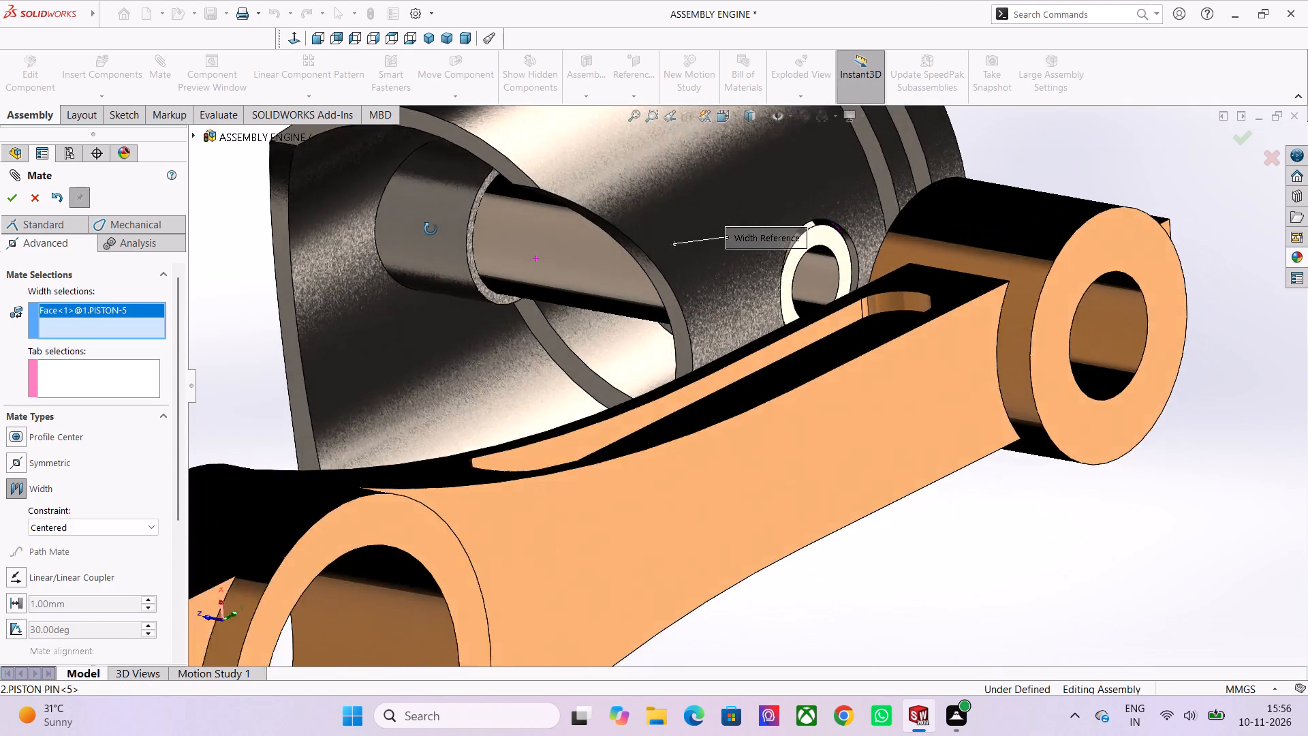
{"action": "middle_click_drag", "start_coordinate": [431, 229], "coordinate": [420, 205]}
{"action": "scroll", "coordinate": [511, 262], "scroll_direction": "up", "scroll_amount": 2}
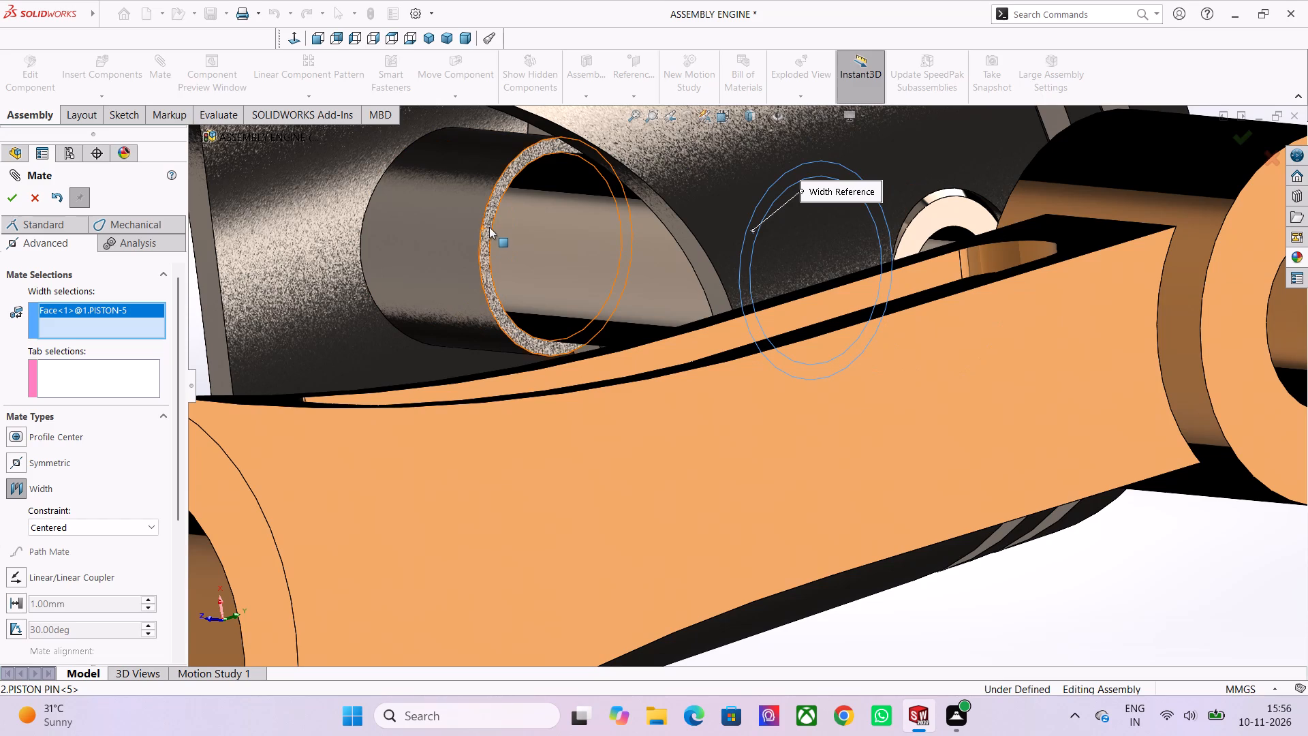
{"action": "left_click", "coordinate": [488, 217]}
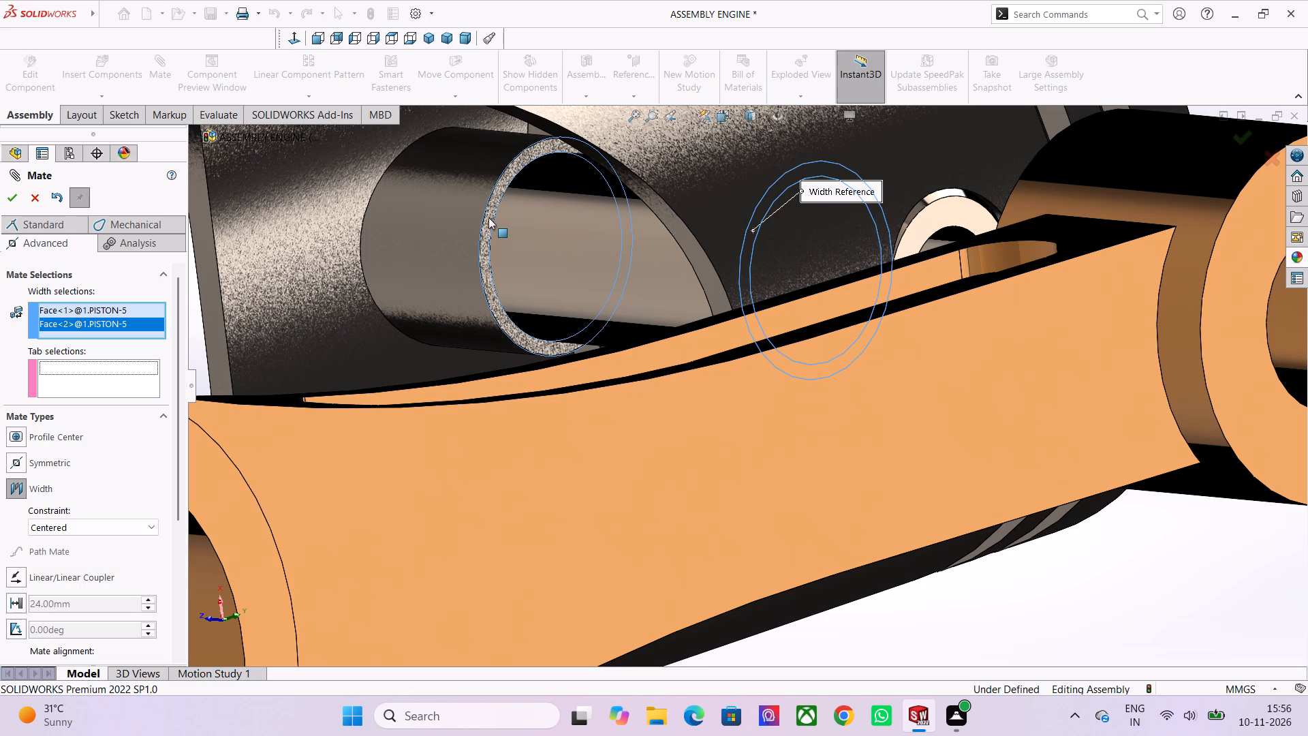
Complete the Width mate with both end faces of the loose connecting rod's small end as tab selections.
{"action": "scroll", "coordinate": [545, 210], "scroll_direction": "down", "scroll_amount": 3}
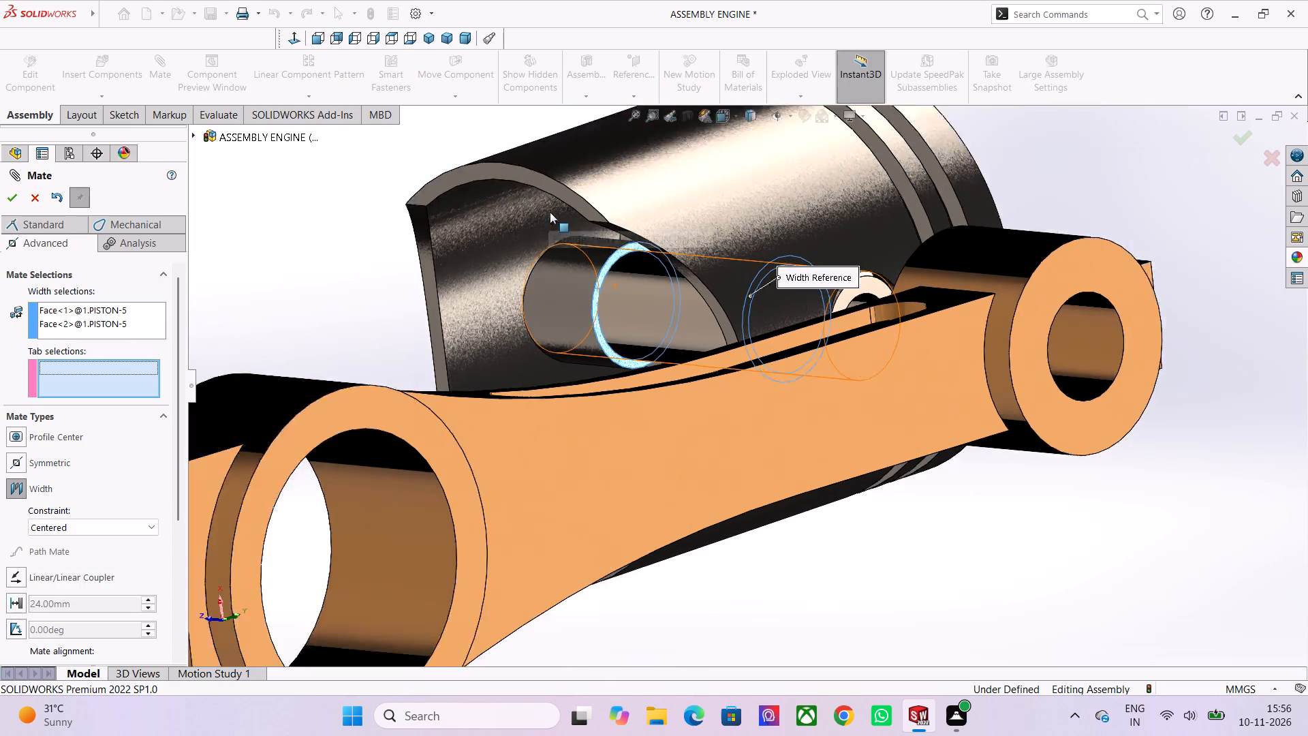
{"action": "scroll", "coordinate": [550, 212], "scroll_direction": "down", "scroll_amount": 5}
{"action": "middle_click_drag", "start_coordinate": [585, 251], "coordinate": [705, 308]}
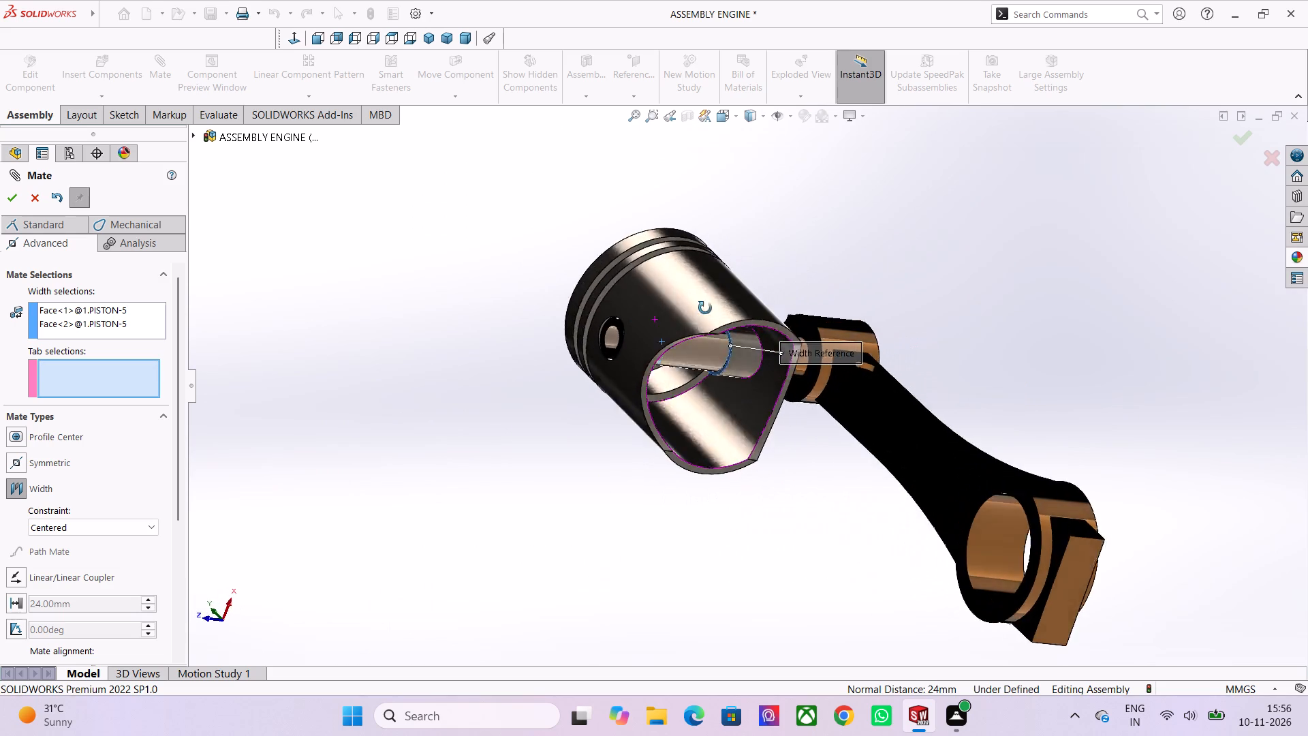
{"action": "middle_click_drag", "start_coordinate": [705, 308], "coordinate": [688, 305]}
{"action": "scroll", "coordinate": [809, 346], "scroll_direction": "up", "scroll_amount": 3}
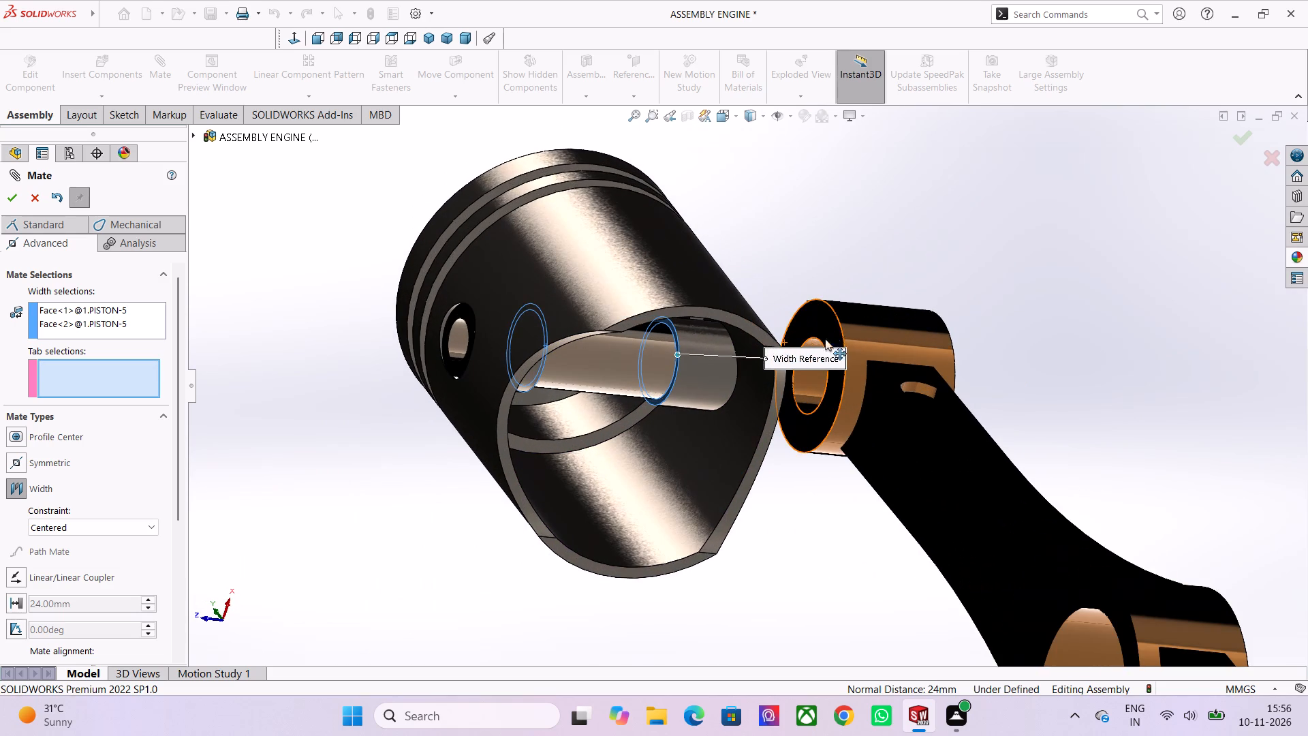
{"action": "left_click", "coordinate": [824, 319]}
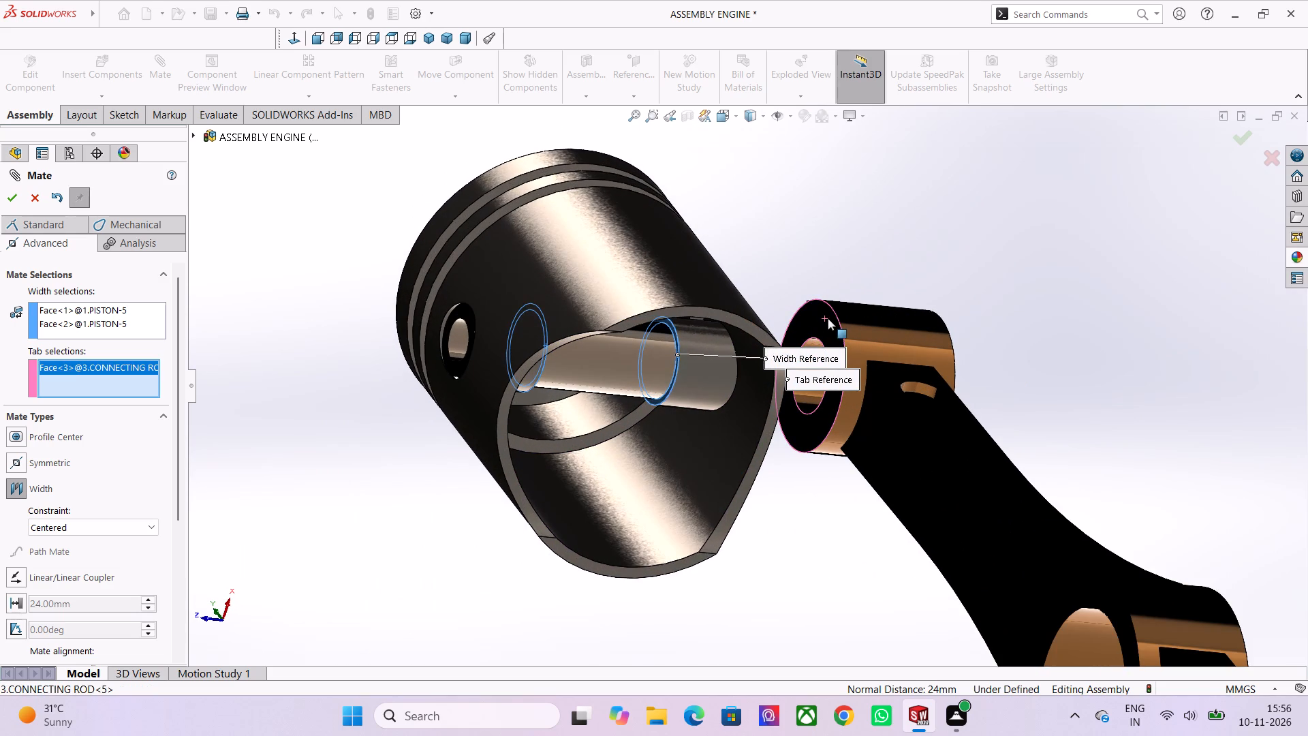
{"action": "scroll", "coordinate": [824, 325], "scroll_direction": "down", "scroll_amount": 1}
{"action": "middle_click_drag", "start_coordinate": [920, 319], "coordinate": [921, 319]}
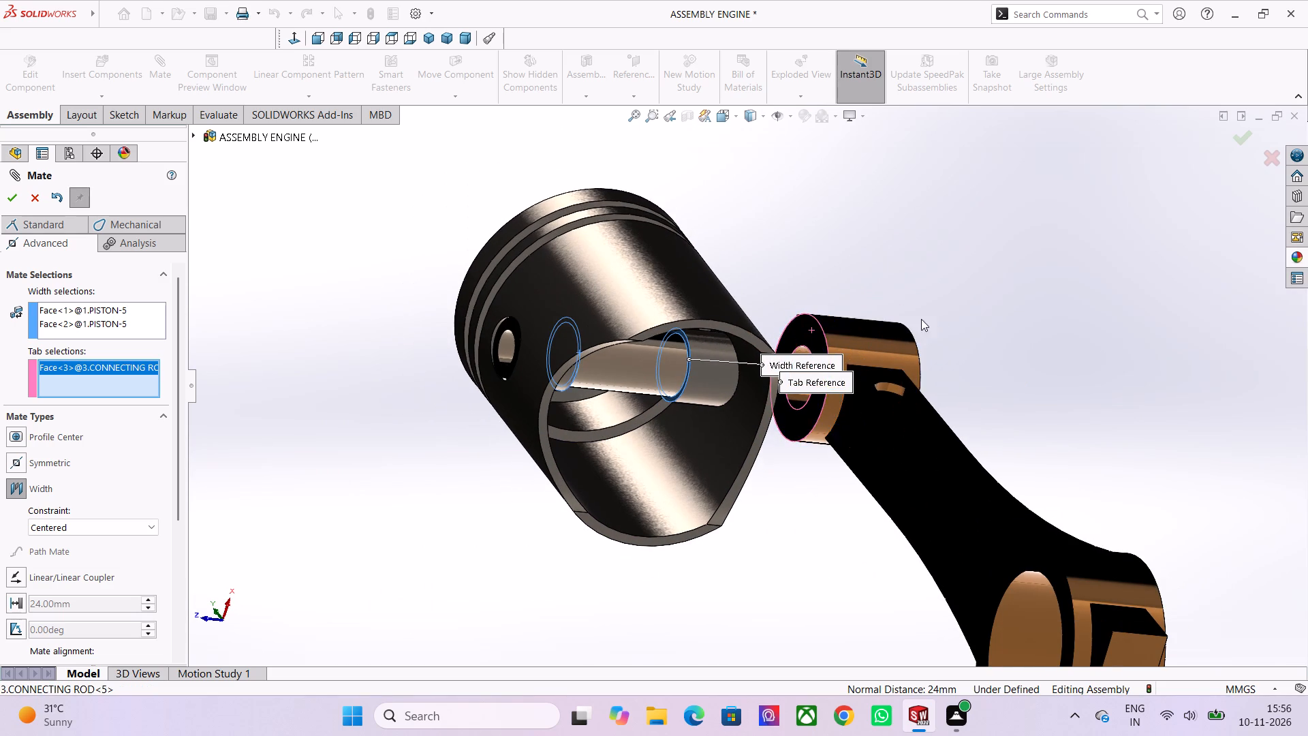
{"action": "middle_click_drag", "start_coordinate": [921, 319], "coordinate": [794, 318]}
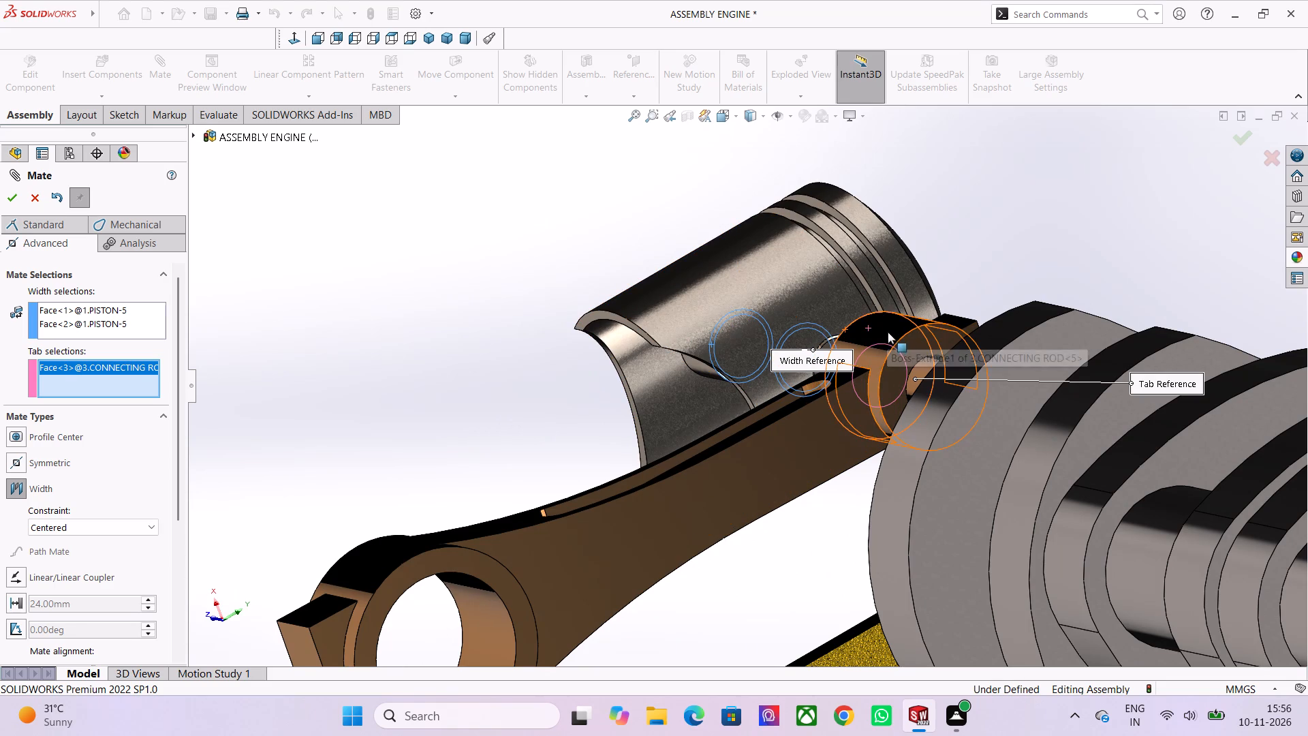
{"action": "middle_click_drag", "start_coordinate": [888, 334], "coordinate": [916, 349]}
{"action": "left_click", "coordinate": [939, 341]}
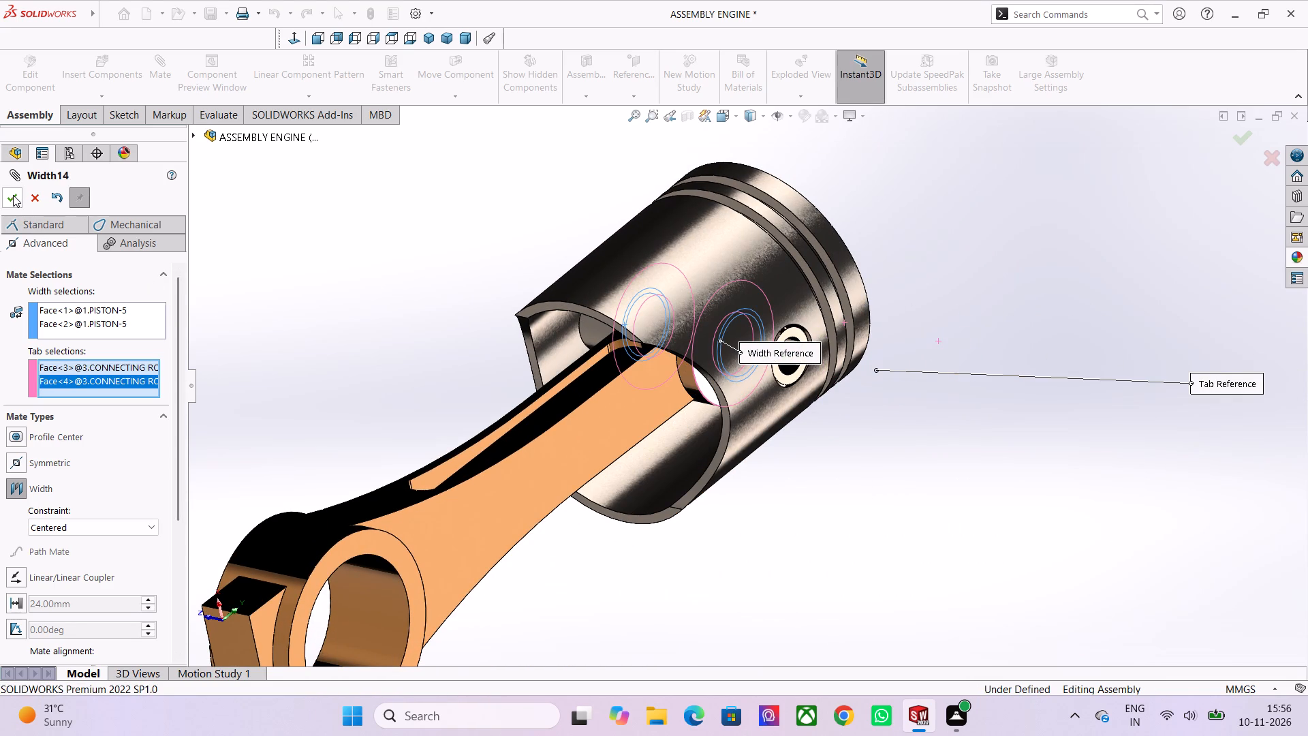
{"action": "left_click", "coordinate": [13, 195]}
{"action": "left_click", "coordinate": [35, 198]}
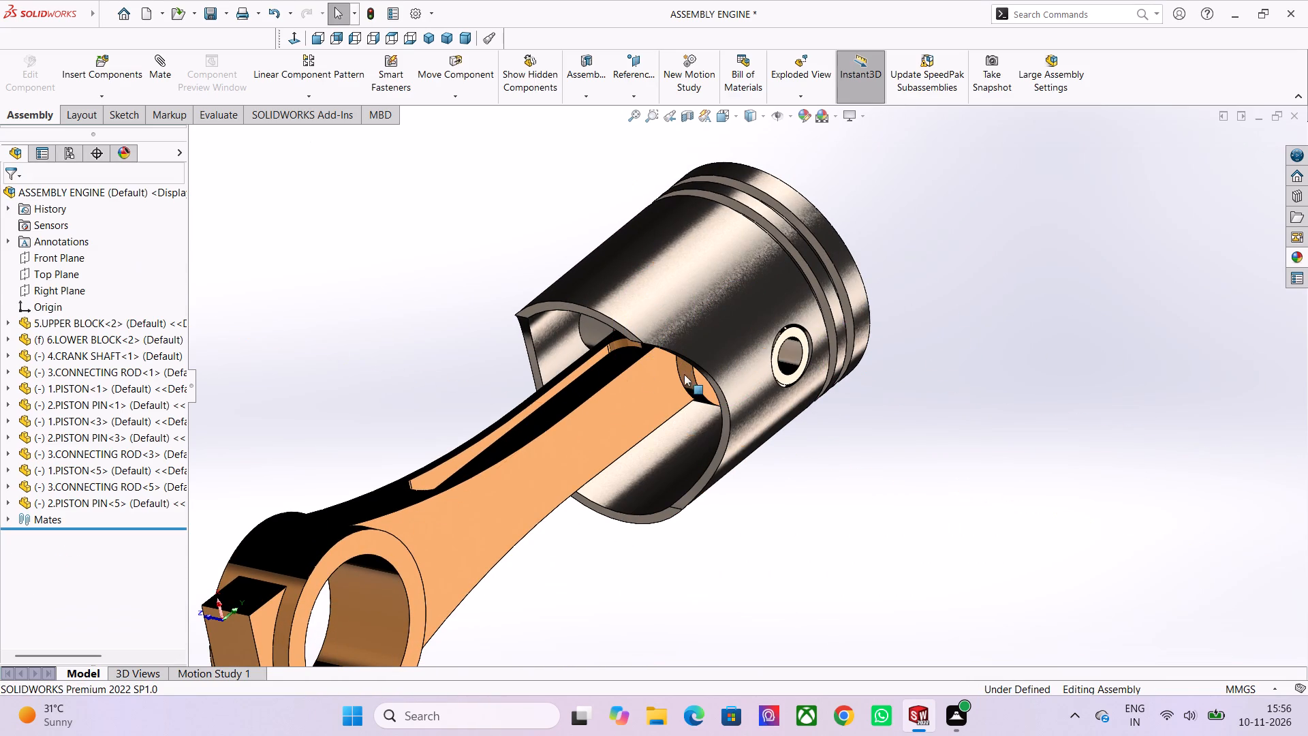
Move the loose connecting rod a short distance along the pin axis to test that the piston follows it.
{"action": "scroll", "coordinate": [687, 374], "scroll_direction": "down", "scroll_amount": 2}
{"action": "middle_click_drag", "start_coordinate": [670, 354], "coordinate": [728, 292]}
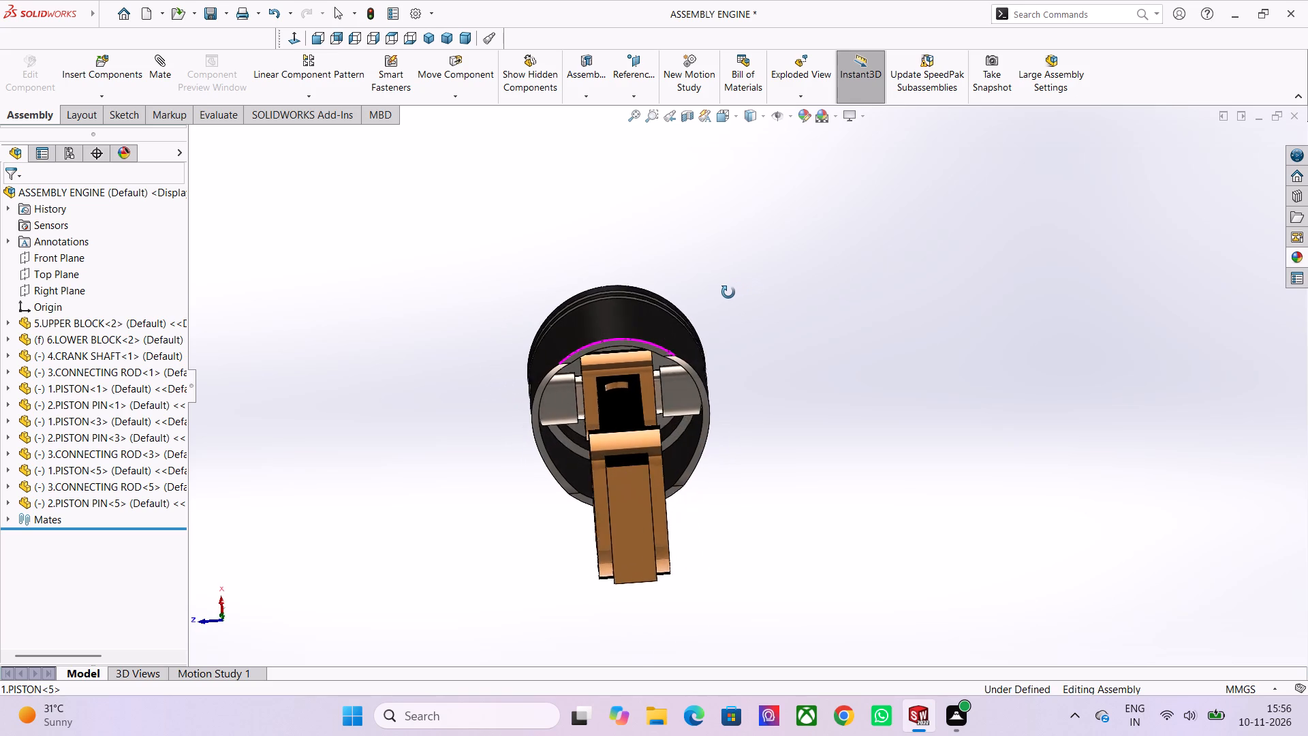
{"action": "middle_click_drag", "start_coordinate": [728, 292], "coordinate": [726, 296]}
{"action": "left_click_drag", "start_coordinate": [624, 427], "coordinate": [667, 428]}
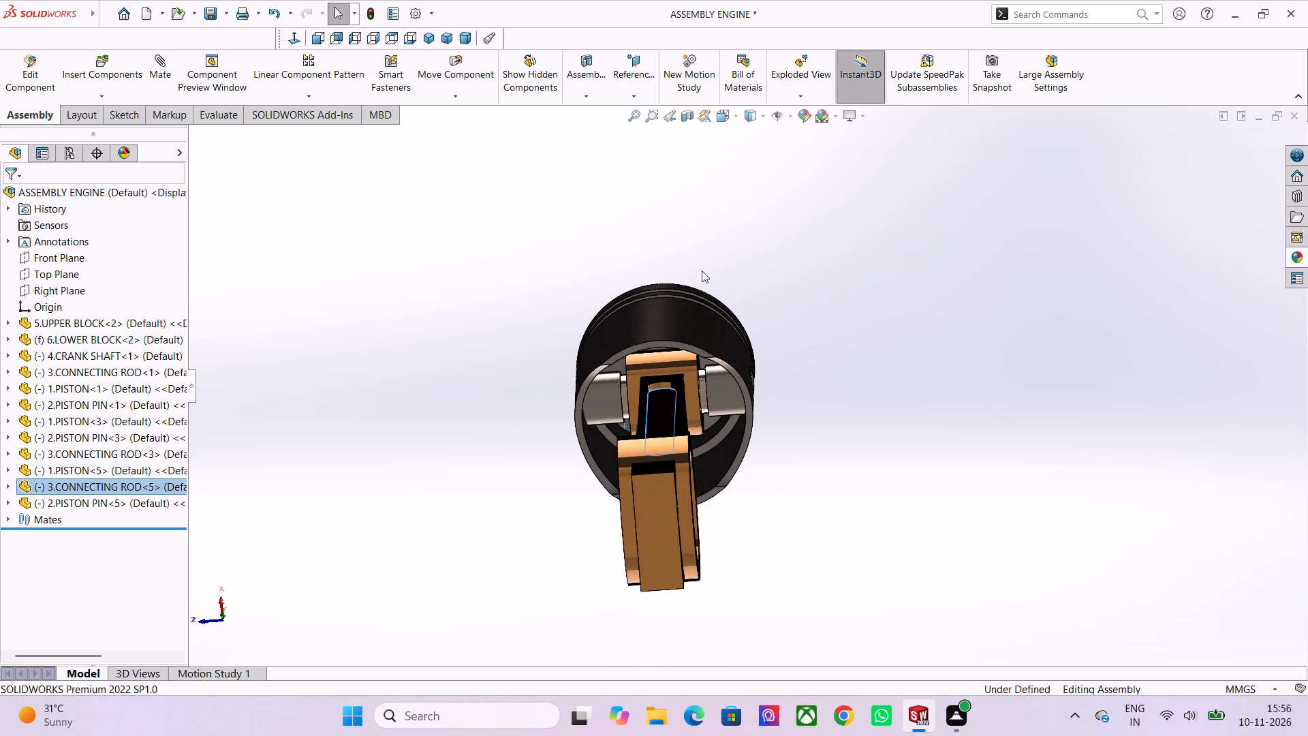
Examine the loose piston and connecting rod set's orientation and position relative to the engine's cylinders and crankshaft.
{"action": "middle_click_drag", "start_coordinate": [715, 262], "coordinate": [719, 440]}
{"action": "scroll", "coordinate": [732, 439], "scroll_direction": "down", "scroll_amount": 4}
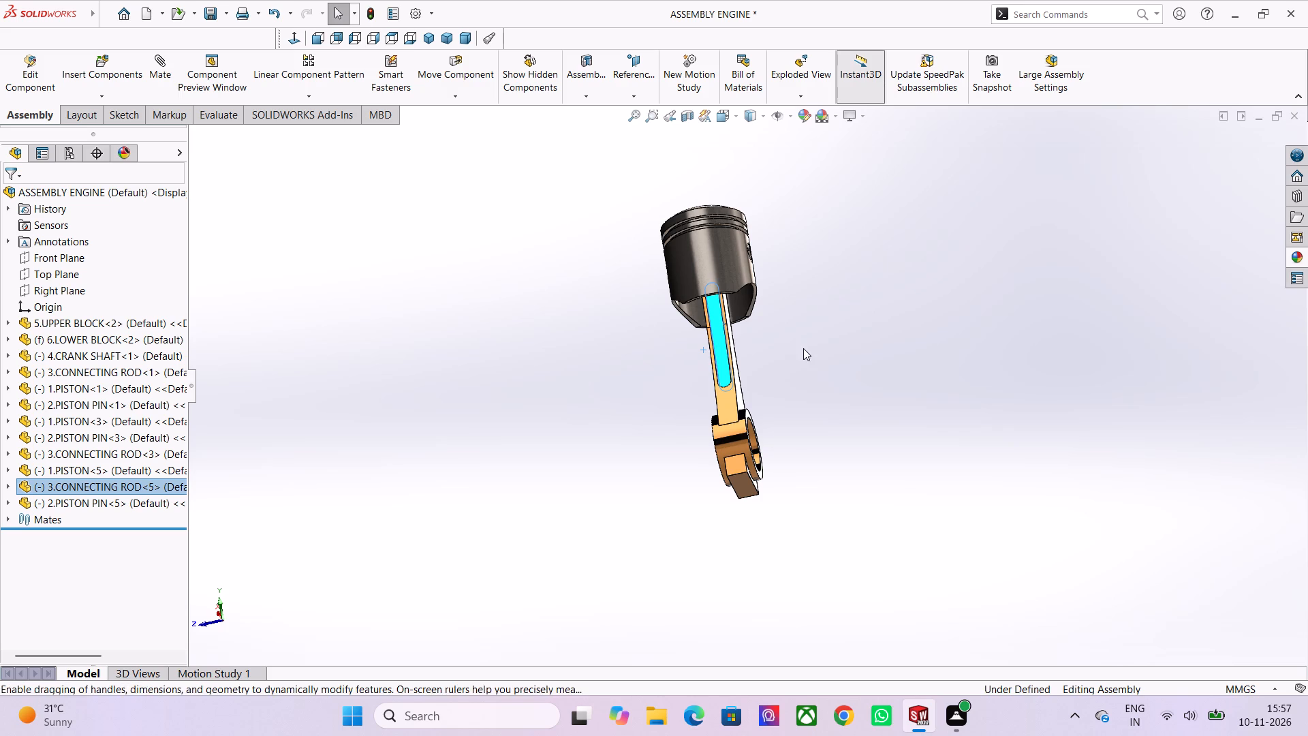
{"action": "scroll", "coordinate": [729, 570], "scroll_direction": "down", "scroll_amount": 3}
{"action": "scroll", "coordinate": [810, 589], "scroll_direction": "down", "scroll_amount": 2}
{"action": "scroll", "coordinate": [1307, 0], "scroll_direction": "down", "scroll_amount": 2}
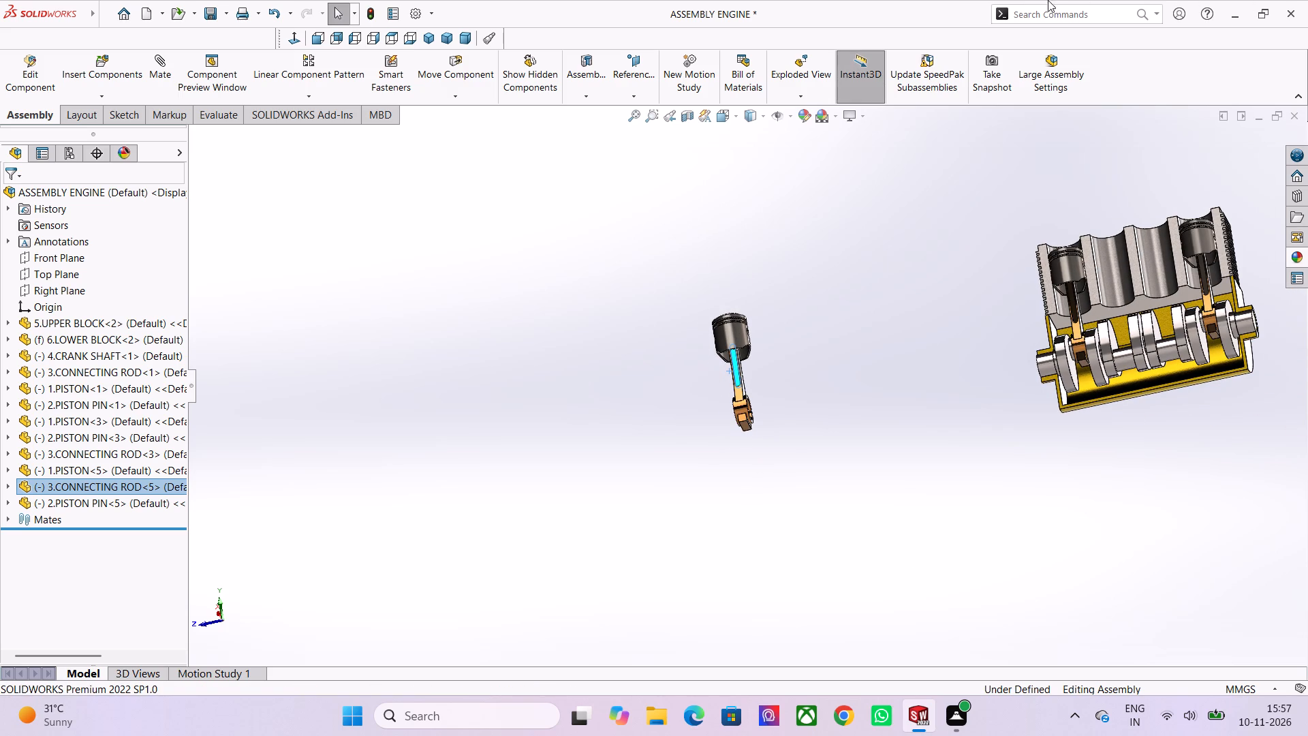
{"action": "scroll", "coordinate": [897, 9], "scroll_direction": "up", "scroll_amount": 1}
{"action": "scroll", "coordinate": [1051, 332], "scroll_direction": "up", "scroll_amount": 1}
{"action": "middle_click_drag", "start_coordinate": [956, 244], "coordinate": [1080, 378]}
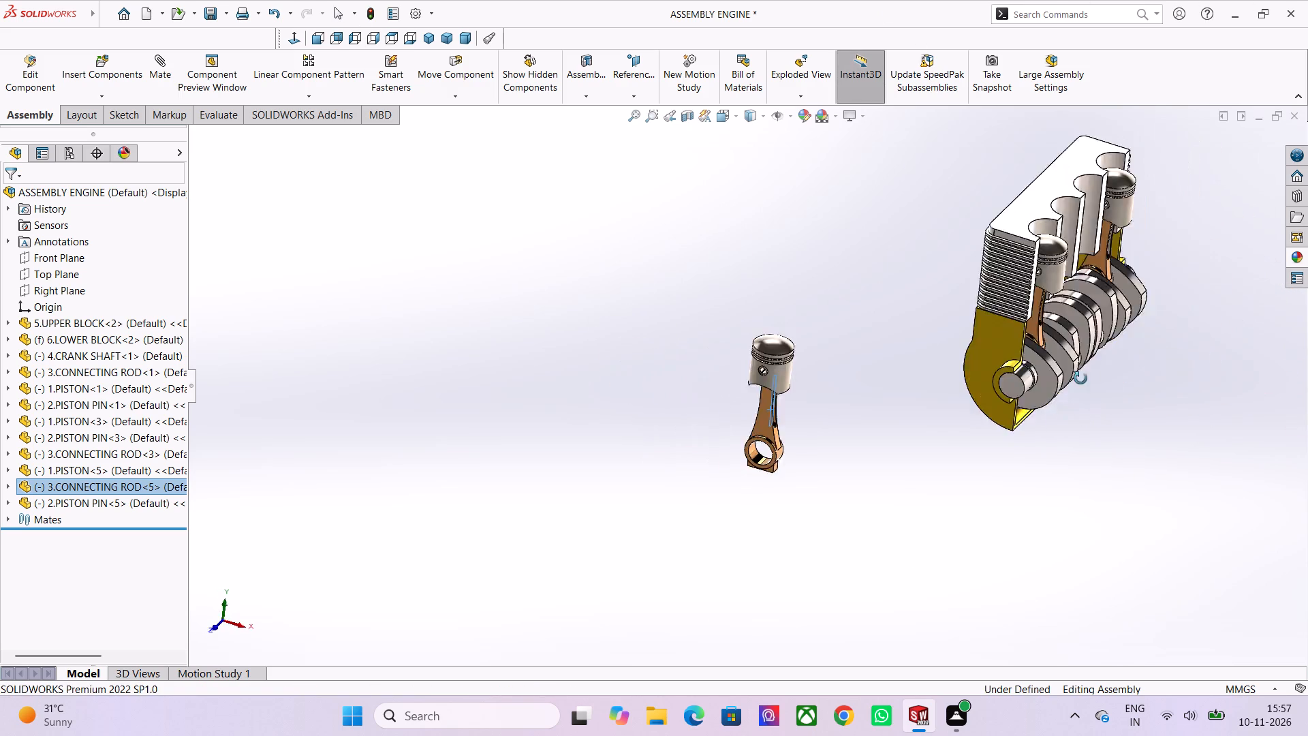
{"action": "middle_click_drag", "start_coordinate": [1080, 378], "coordinate": [1007, 283]}
{"action": "scroll", "coordinate": [1034, 367], "scroll_direction": "up", "scroll_amount": 2}
{"action": "left_click", "coordinate": [899, 335]}
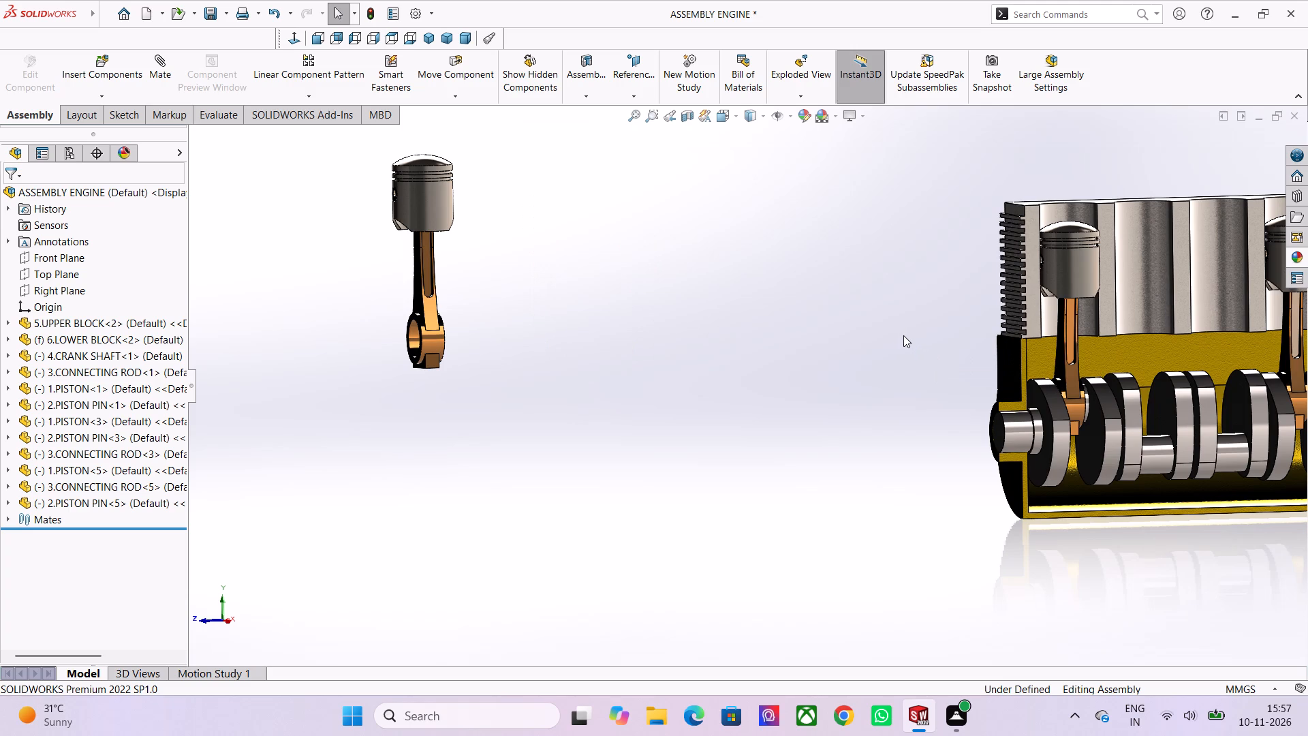
{"action": "scroll", "coordinate": [1078, 411], "scroll_direction": "down", "scroll_amount": 1}
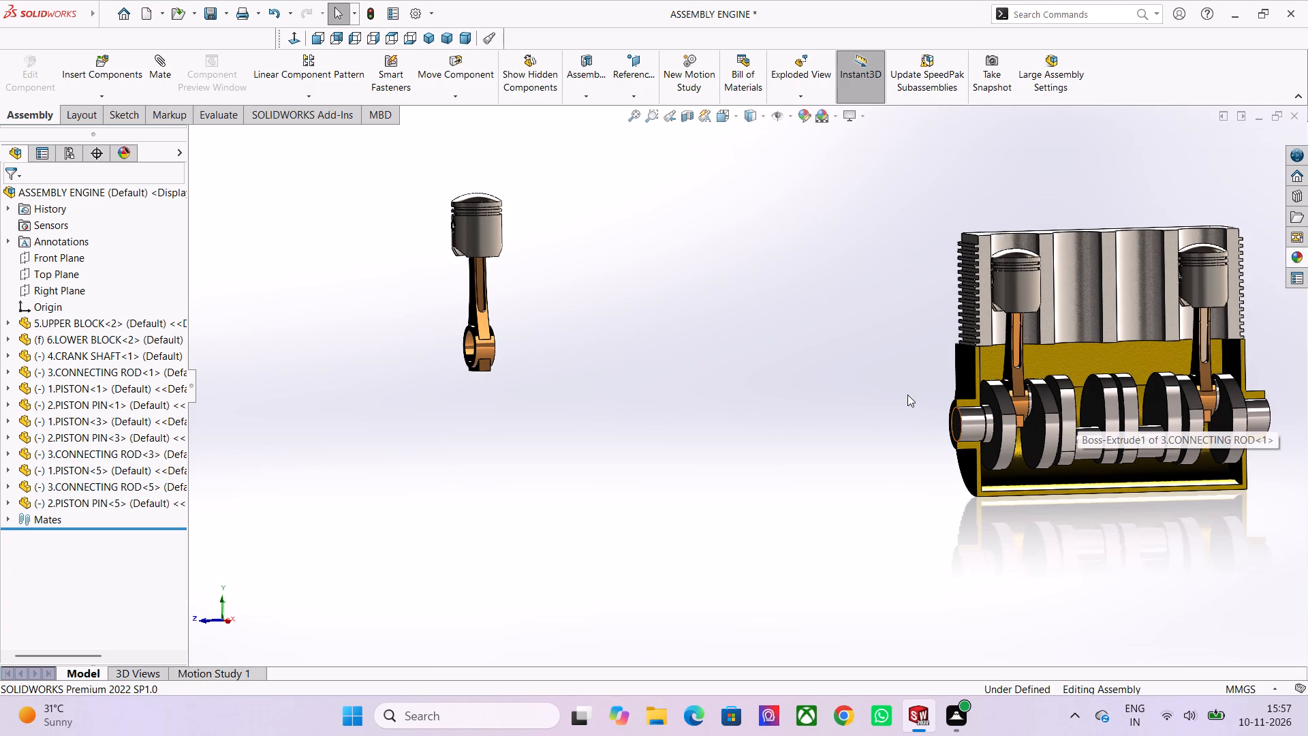
Add a Concentric mate between the loose connecting rod's big-end bore and the crankshaft's second crankpin.
{"action": "left_click", "coordinate": [165, 82]}
{"action": "scroll", "coordinate": [411, 318], "scroll_direction": "up", "scroll_amount": 4}
{"action": "scroll", "coordinate": [734, 607], "scroll_direction": "up", "scroll_amount": 1}
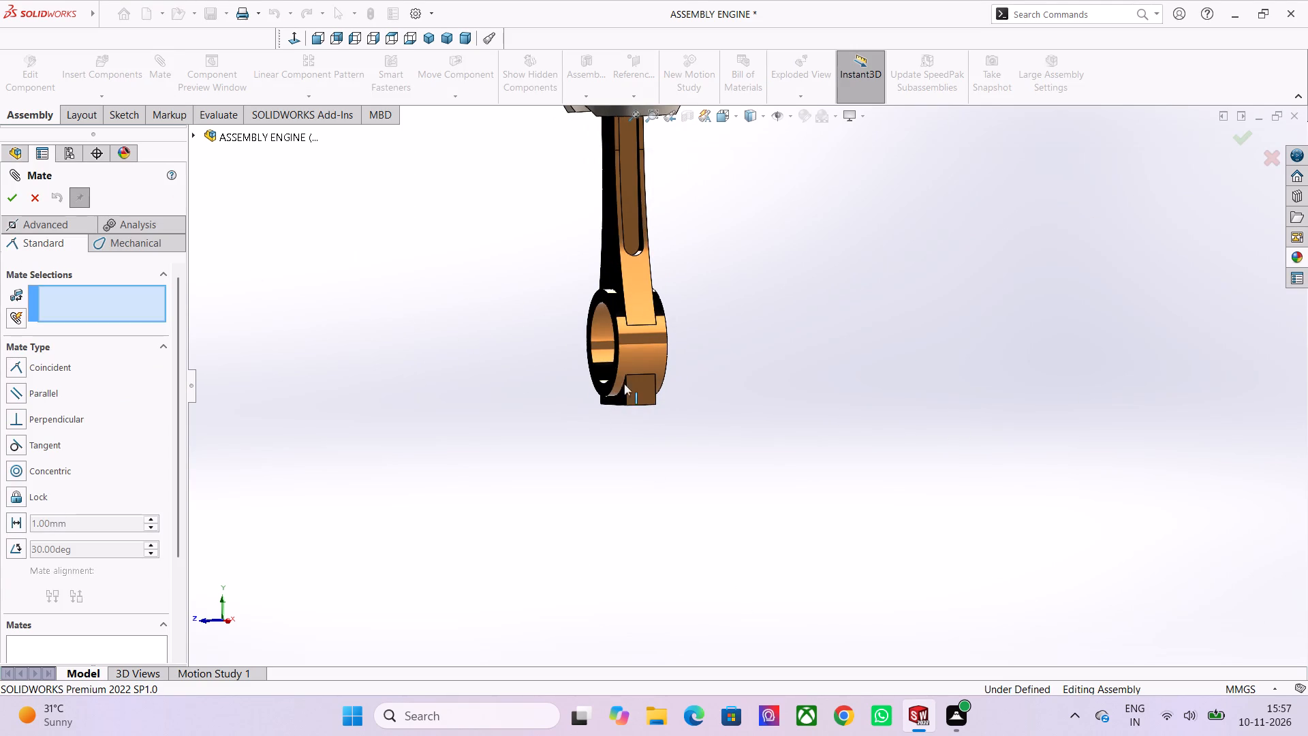
{"action": "left_click", "coordinate": [602, 327]}
{"action": "scroll", "coordinate": [867, 561], "scroll_direction": "down", "scroll_amount": 3}
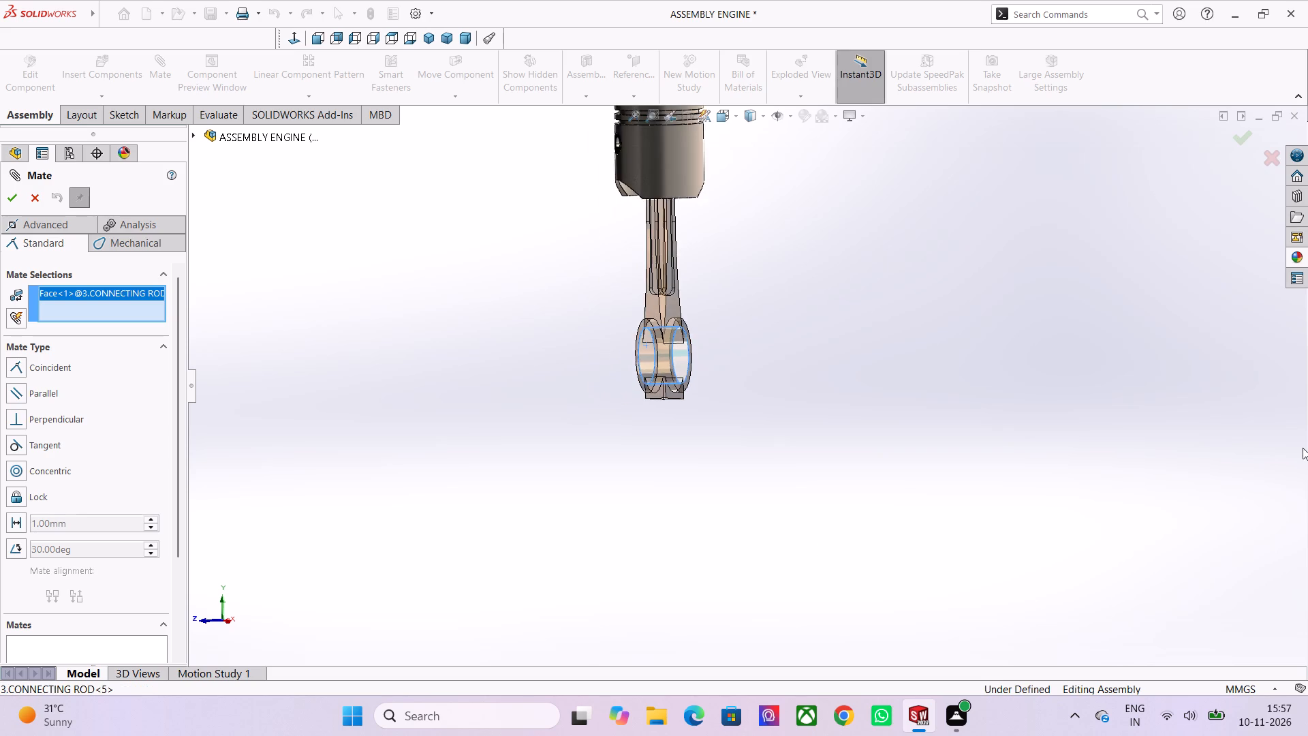
{"action": "scroll", "coordinate": [1303, 448], "scroll_direction": "down", "scroll_amount": 4}
{"action": "scroll", "coordinate": [1232, 456], "scroll_direction": "up", "scroll_amount": 2}
{"action": "scroll", "coordinate": [1012, 427], "scroll_direction": "up", "scroll_amount": 4}
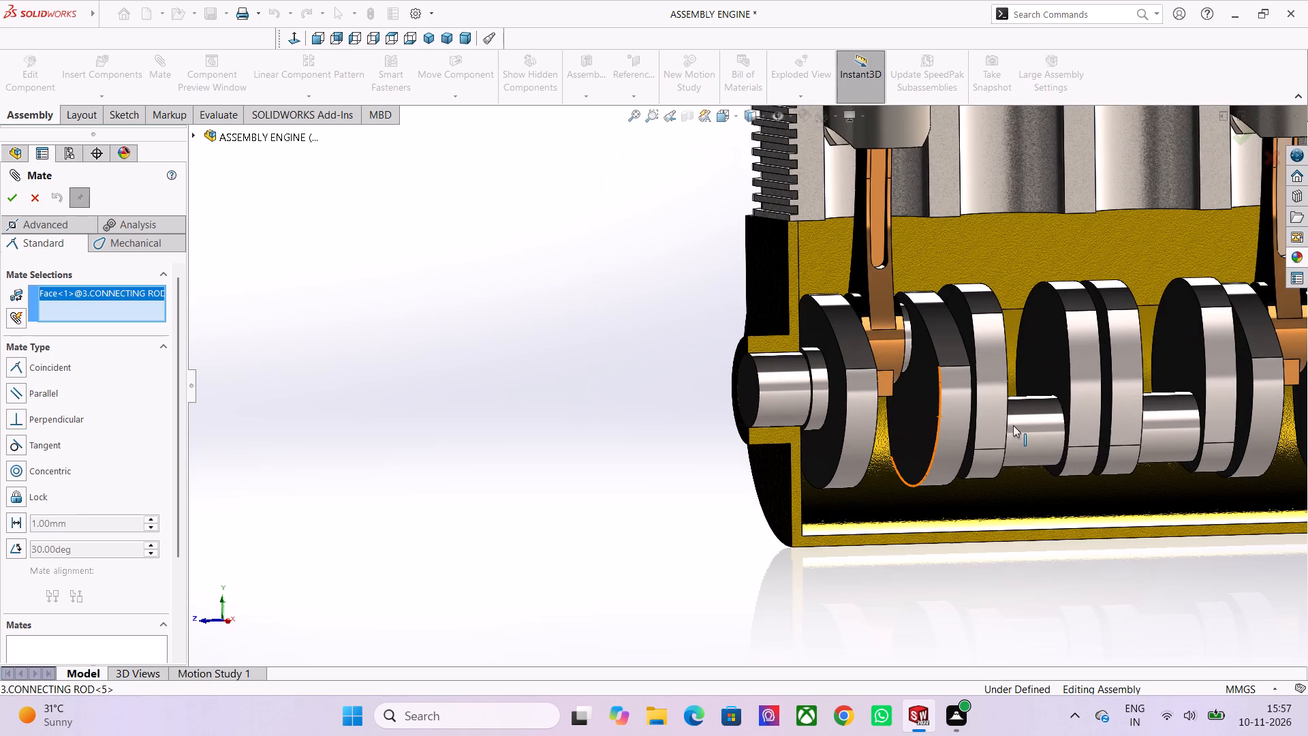
{"action": "left_click", "coordinate": [1022, 423]}
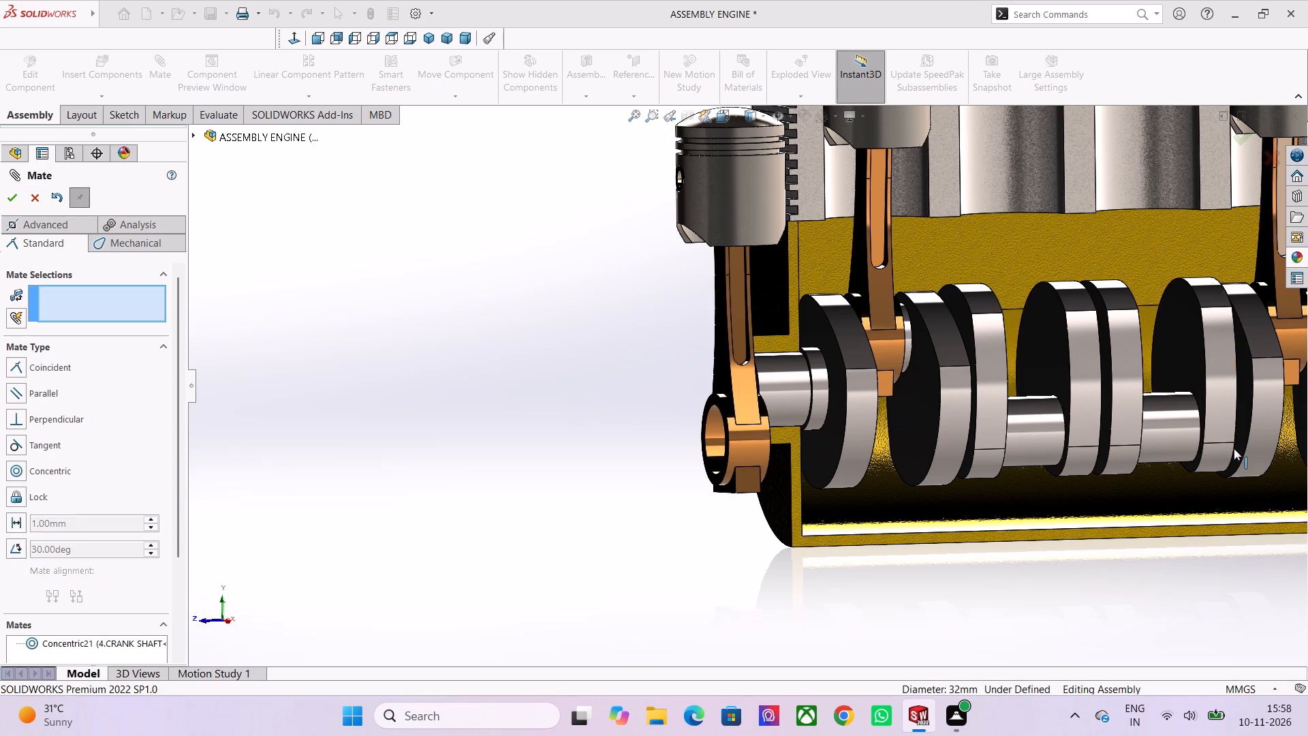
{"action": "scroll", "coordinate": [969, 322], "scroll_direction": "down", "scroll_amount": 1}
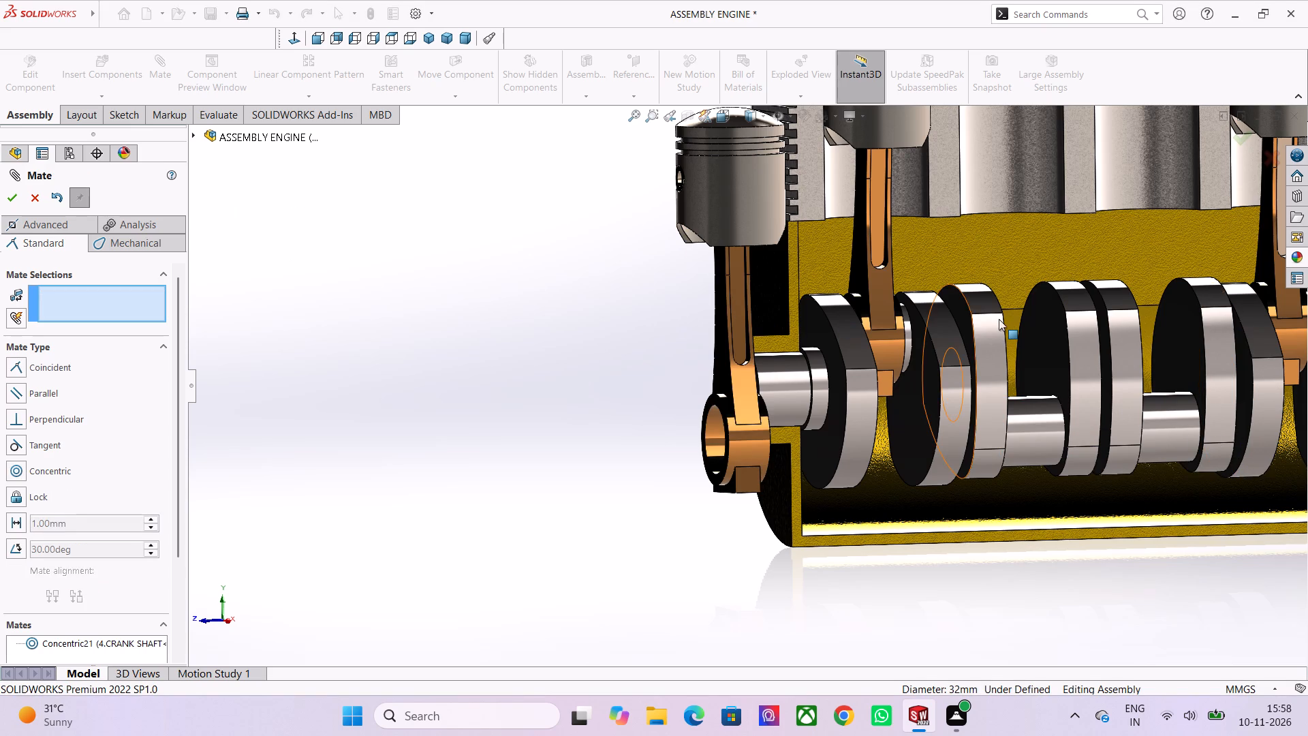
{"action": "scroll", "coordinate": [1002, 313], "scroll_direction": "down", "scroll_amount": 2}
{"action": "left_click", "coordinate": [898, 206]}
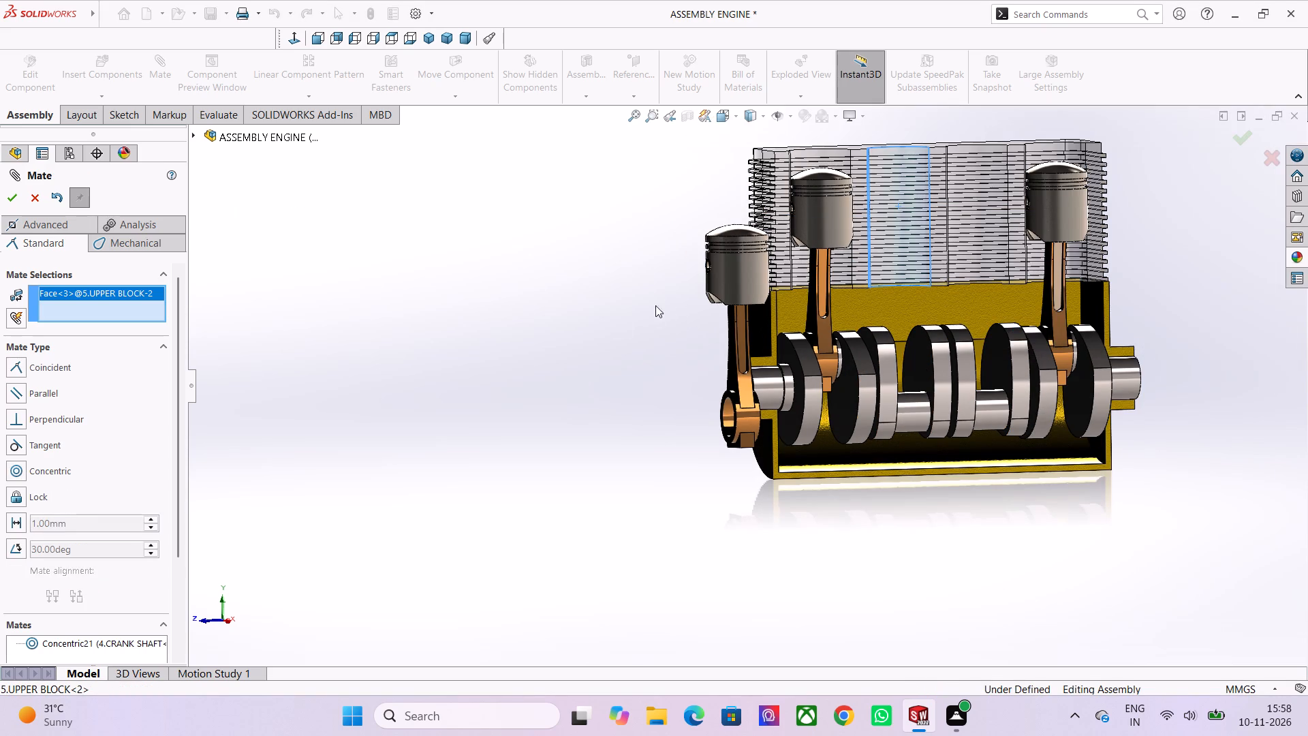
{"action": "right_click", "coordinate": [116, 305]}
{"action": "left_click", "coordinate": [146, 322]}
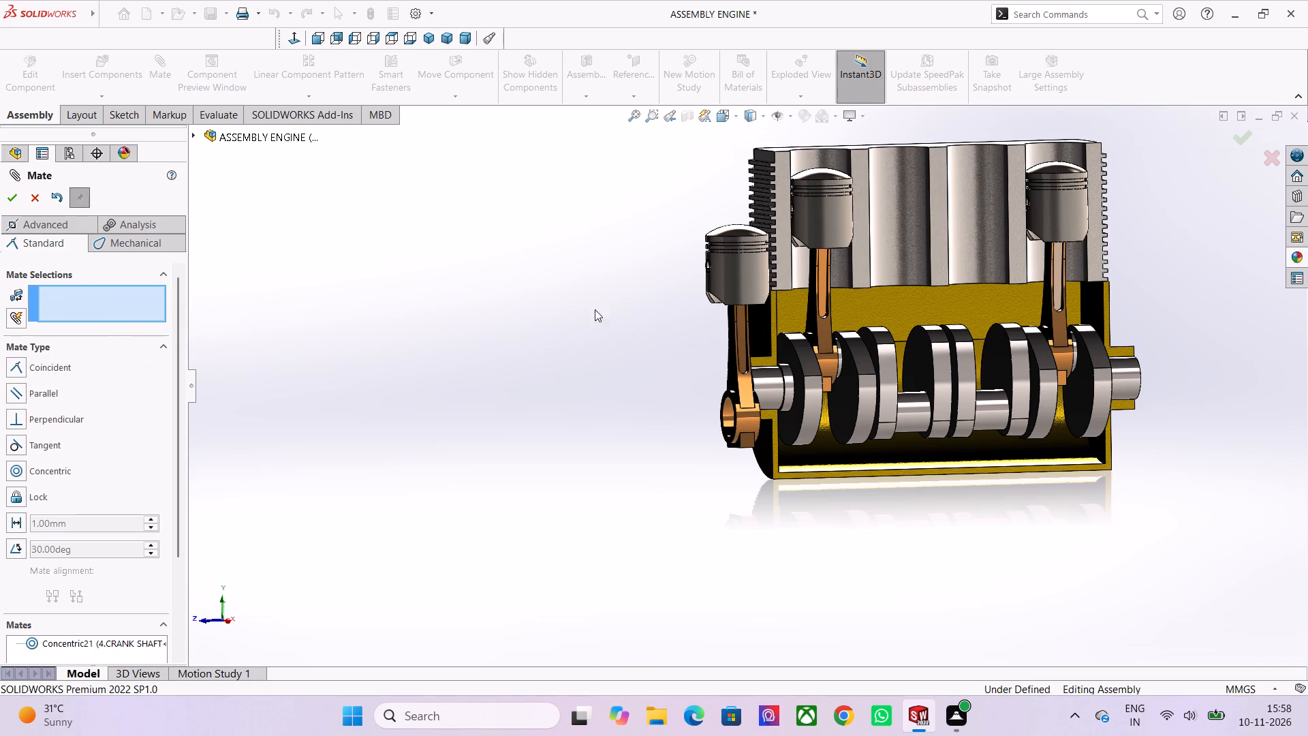
Add a Concentric mate between the loose piston's outer cylindrical face and the upper block's second cylinder bore.
{"action": "middle_click_drag", "start_coordinate": [819, 261], "coordinate": [820, 284]}
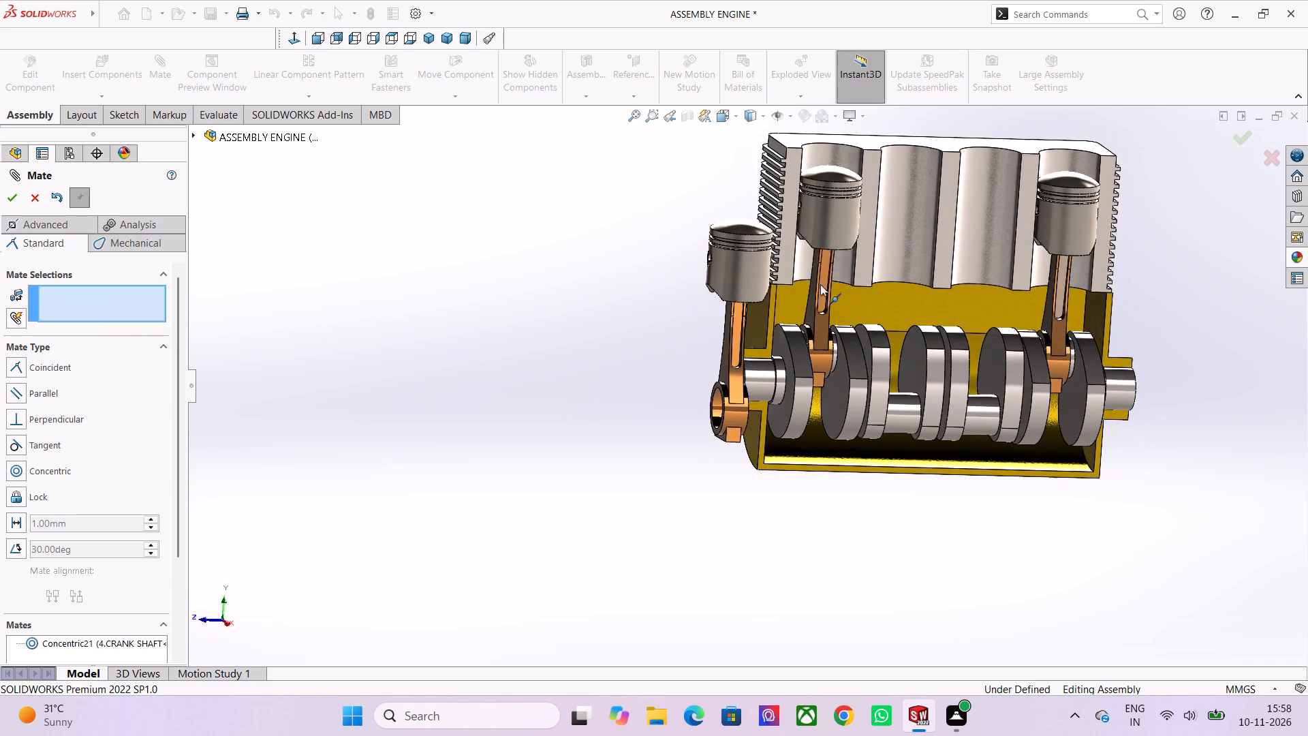
{"action": "middle_click_drag", "start_coordinate": [820, 284], "coordinate": [818, 289]}
{"action": "scroll", "coordinate": [902, 183], "scroll_direction": "down", "scroll_amount": 2}
{"action": "middle_click_drag", "start_coordinate": [899, 187], "coordinate": [943, 208]}
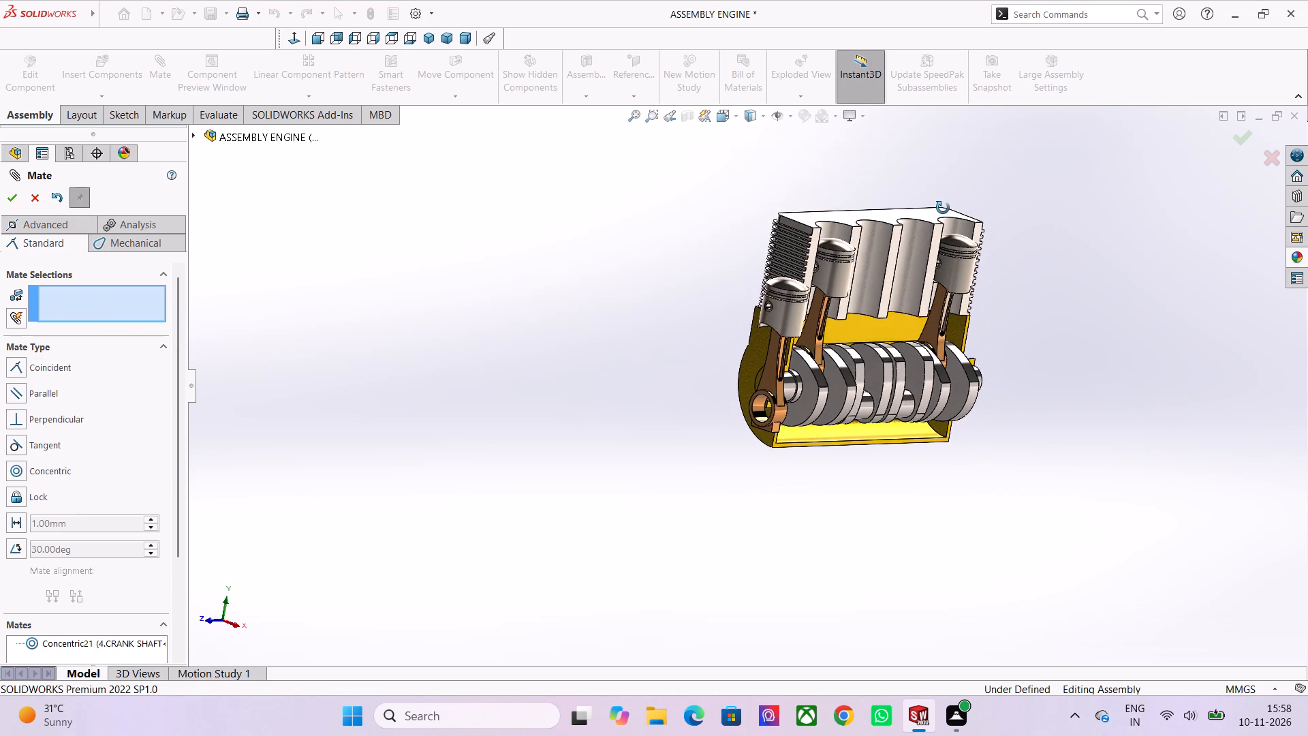
{"action": "middle_click_drag", "start_coordinate": [943, 208], "coordinate": [919, 211]}
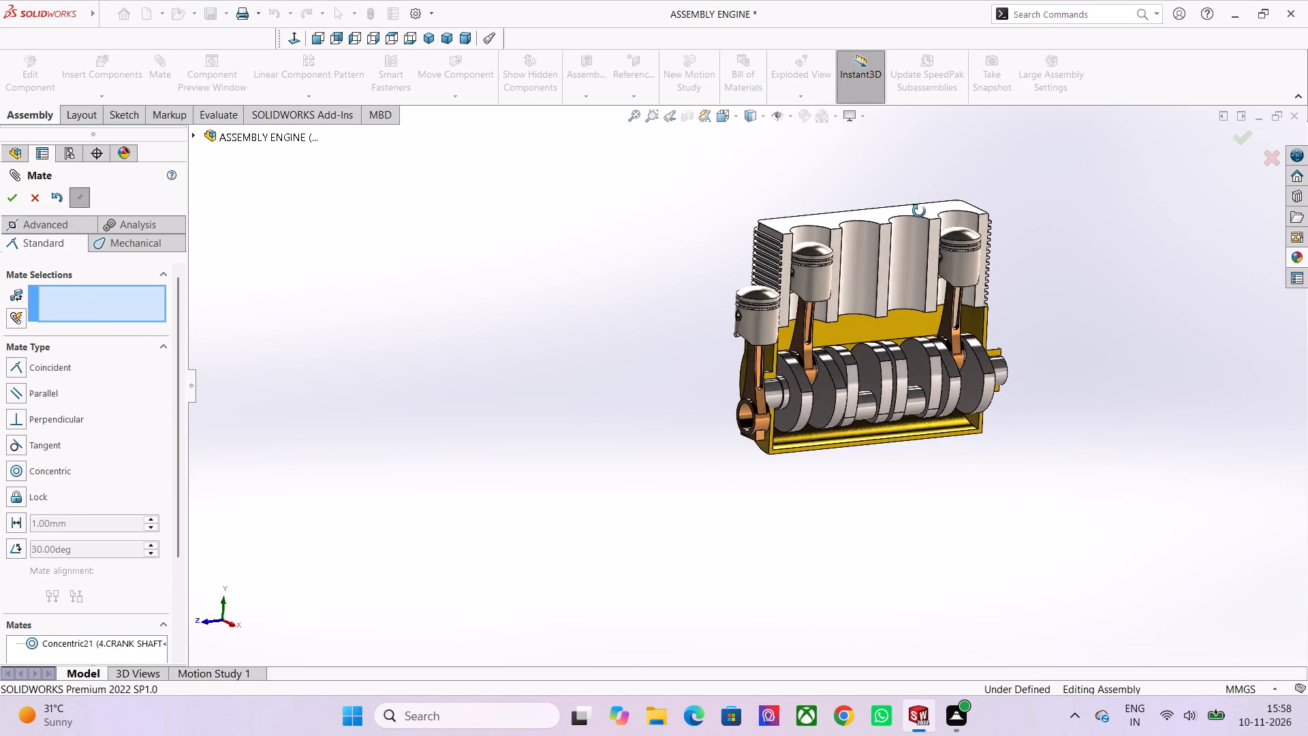
{"action": "middle_click_drag", "start_coordinate": [919, 211], "coordinate": [918, 212]}
{"action": "scroll", "coordinate": [837, 258], "scroll_direction": "up", "scroll_amount": 2}
{"action": "left_click", "coordinate": [852, 246]}
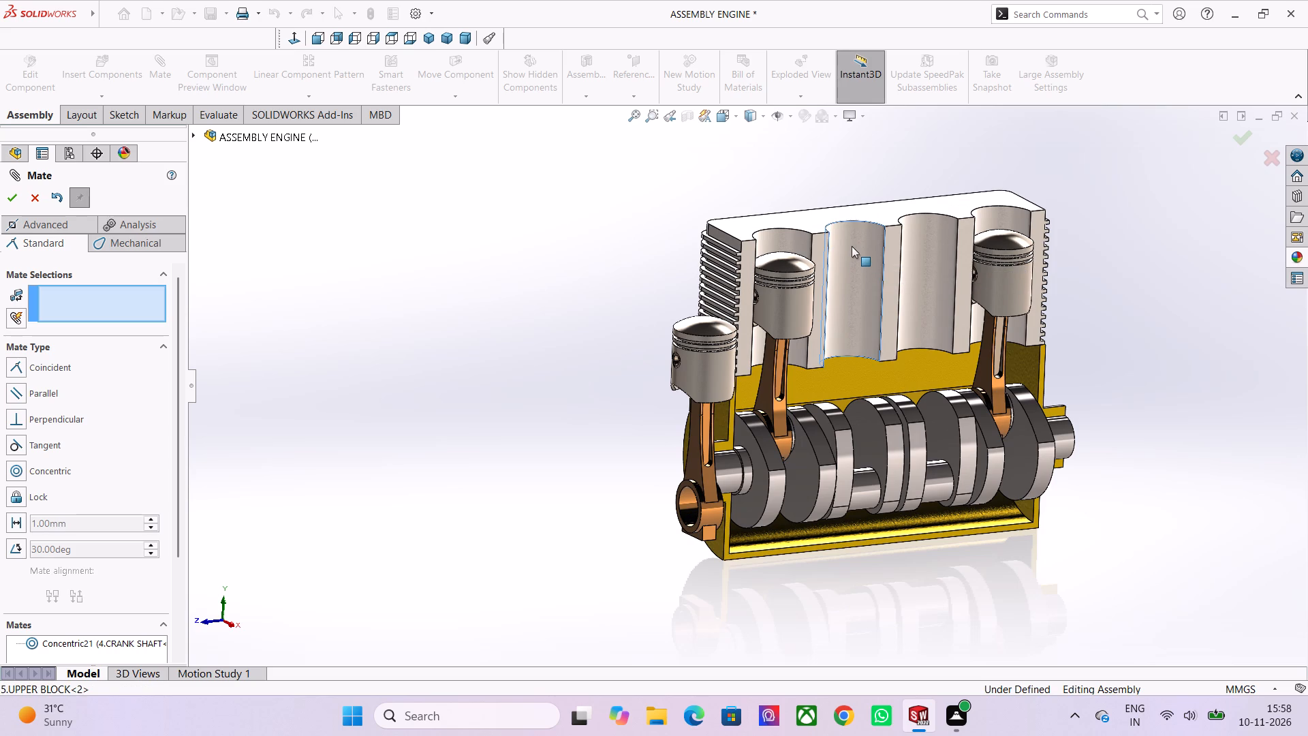
{"action": "right_click", "coordinate": [67, 311]}
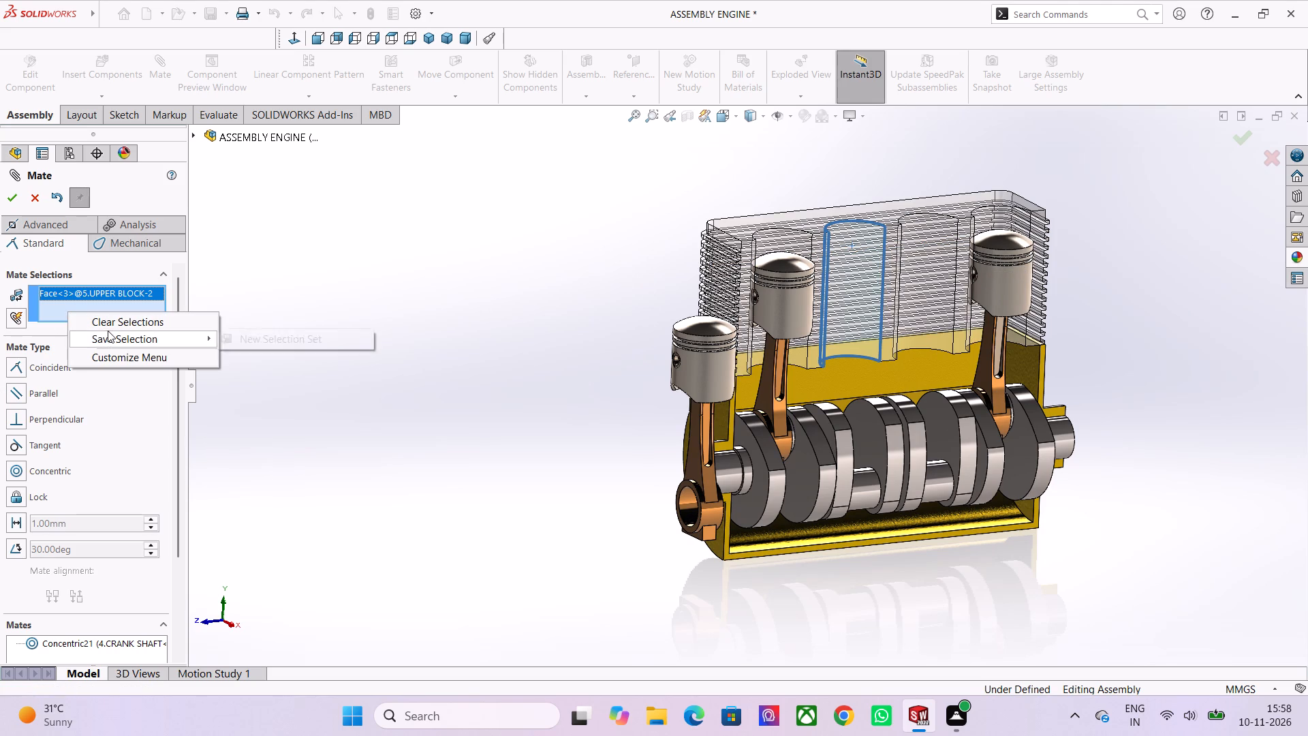
{"action": "left_click", "coordinate": [109, 326]}
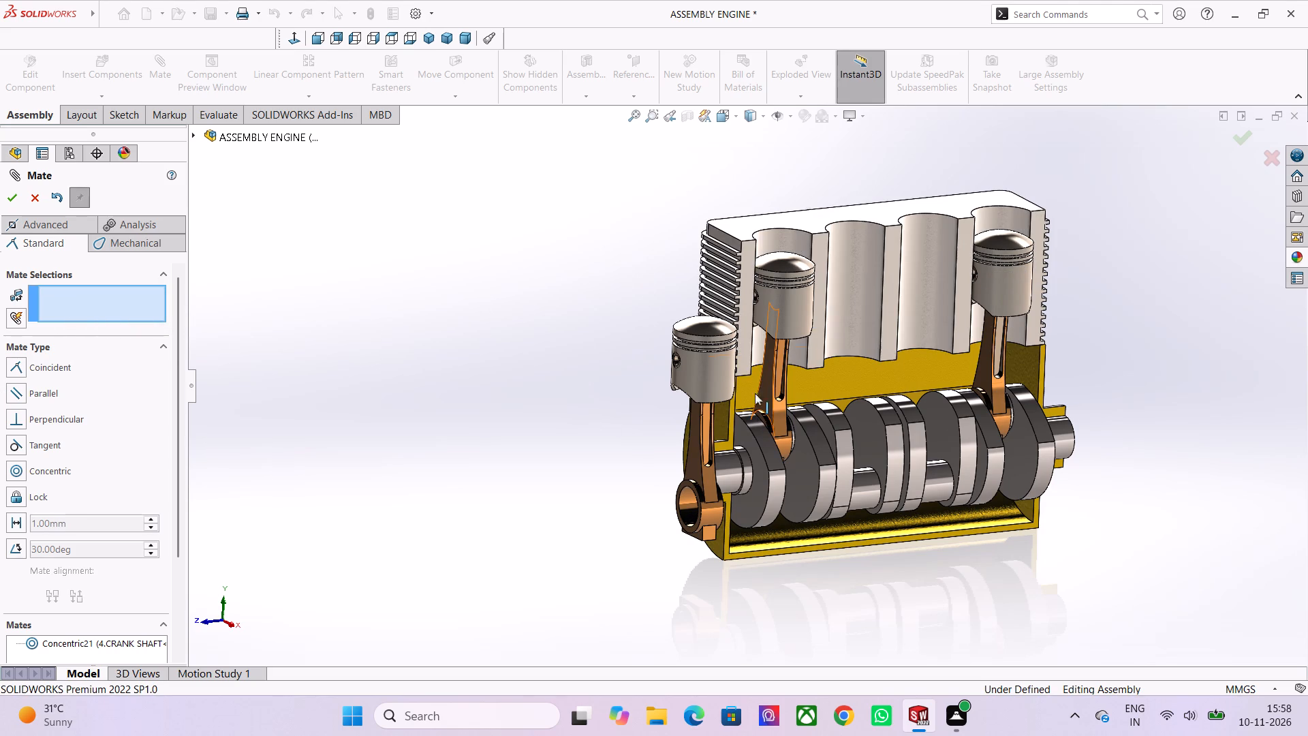
{"action": "left_click", "coordinate": [702, 380]}
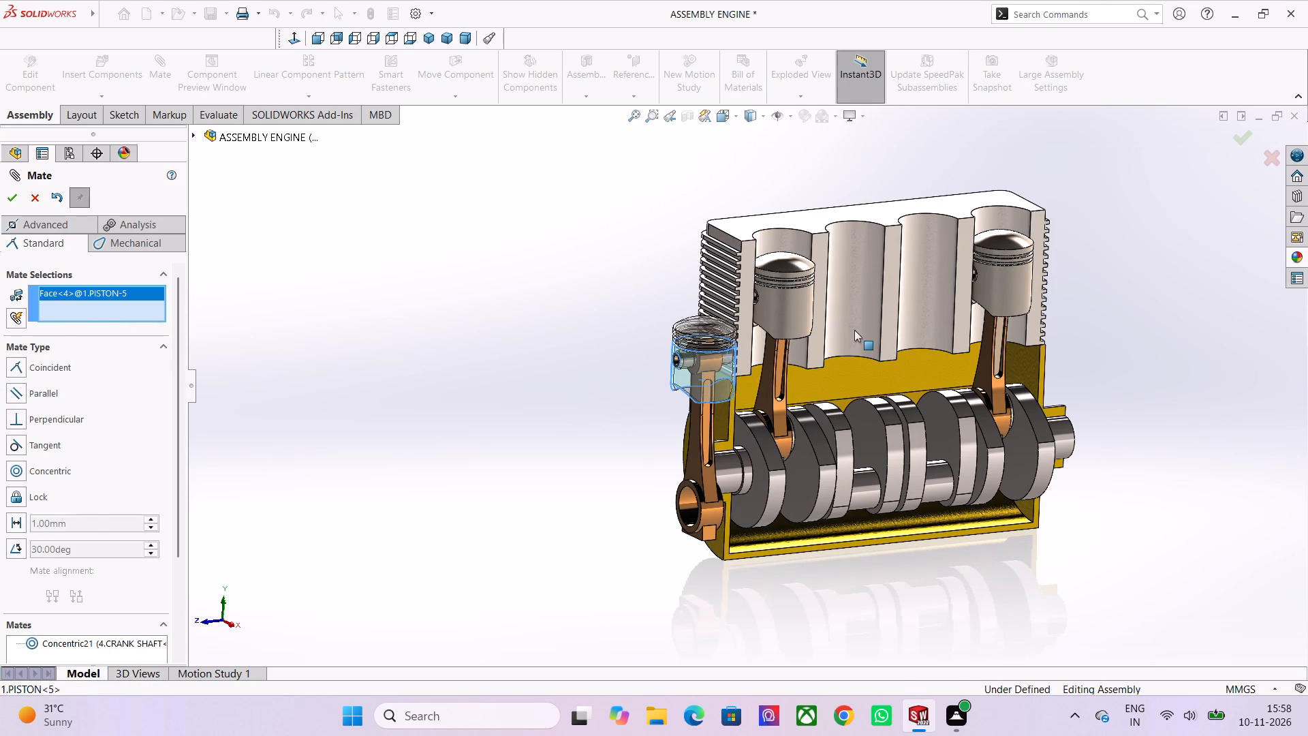
{"action": "left_click", "coordinate": [854, 330]}
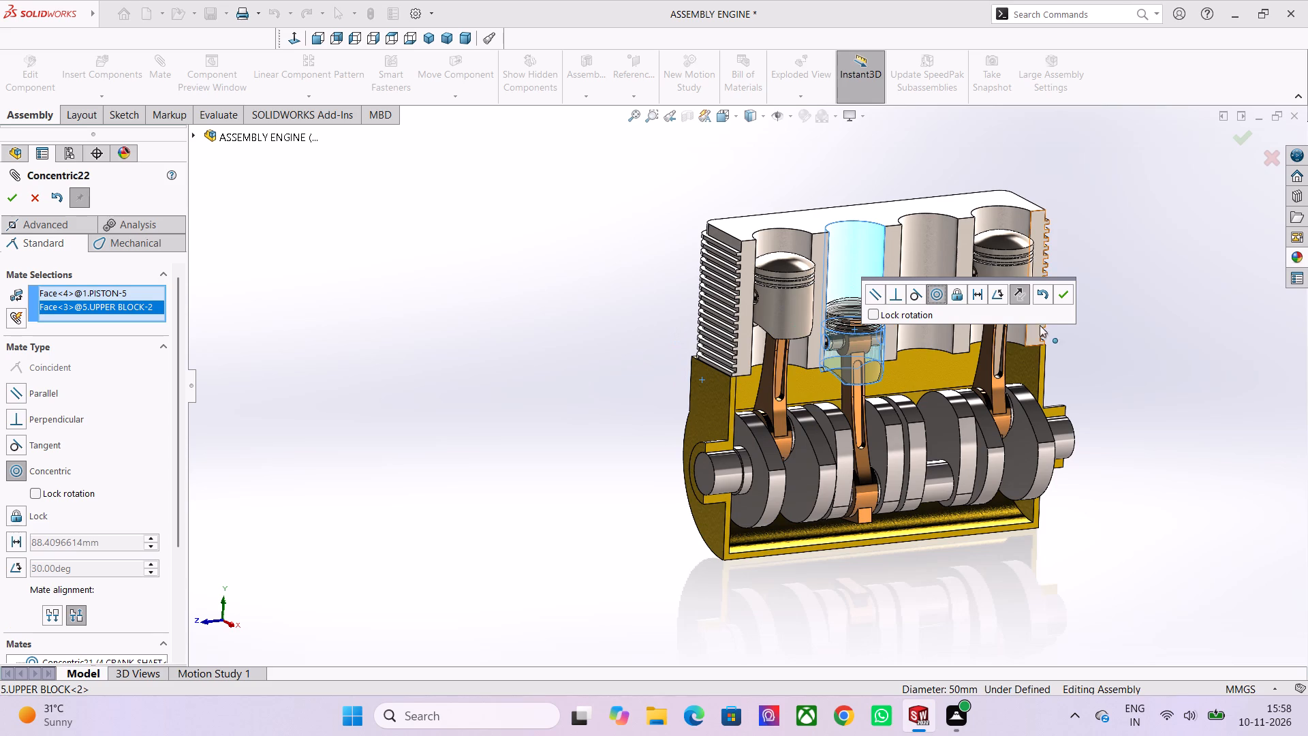
{"action": "left_click", "coordinate": [1062, 292]}
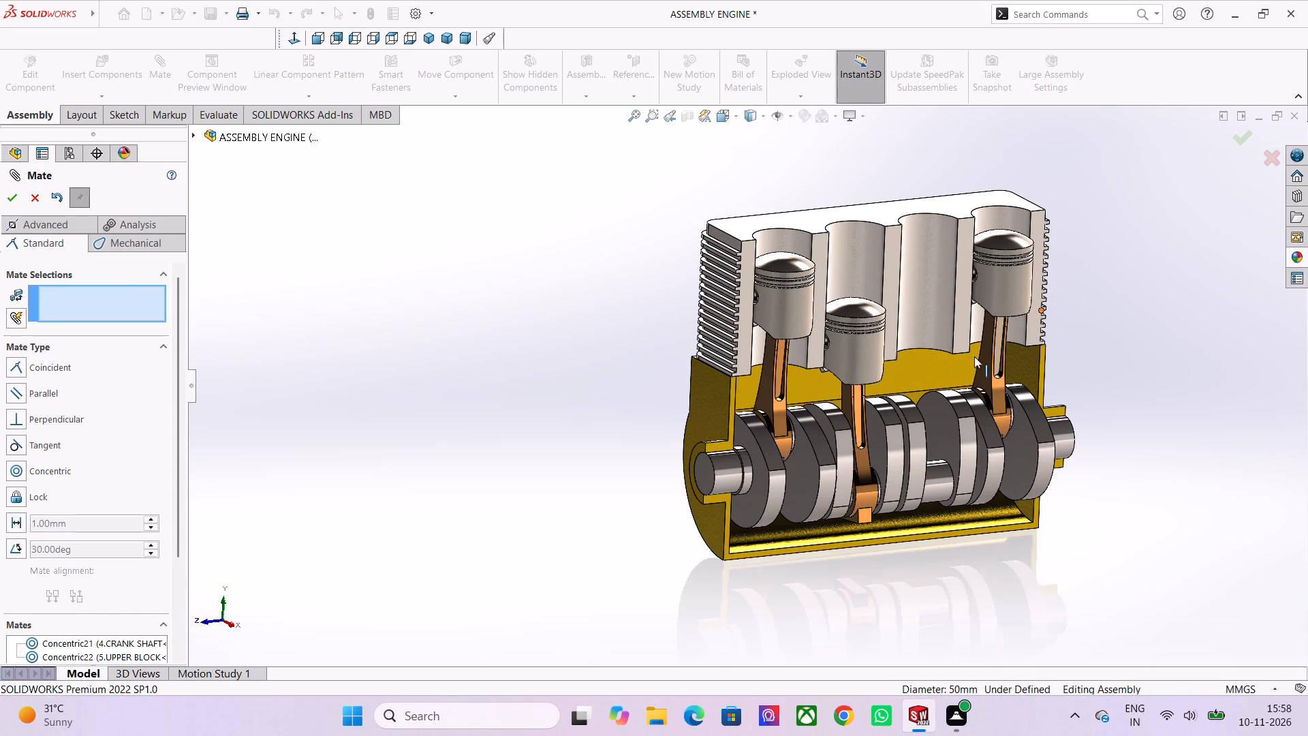
Rotate the crankshaft by hand to test how the three piston and connecting rod sets move, and finish mating.
{"action": "left_click_drag", "start_coordinate": [706, 464], "coordinate": [700, 518]}
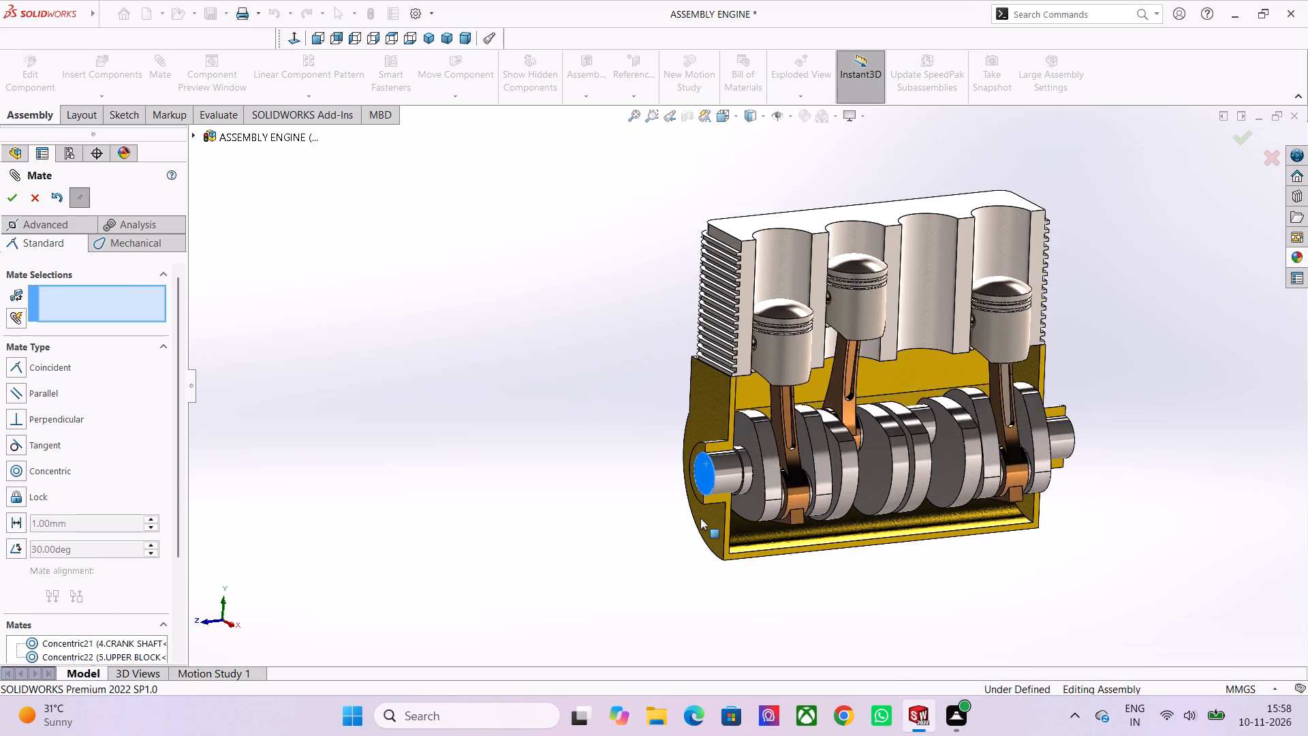
{"action": "left_click_drag", "start_coordinate": [700, 518], "coordinate": [776, 485]}
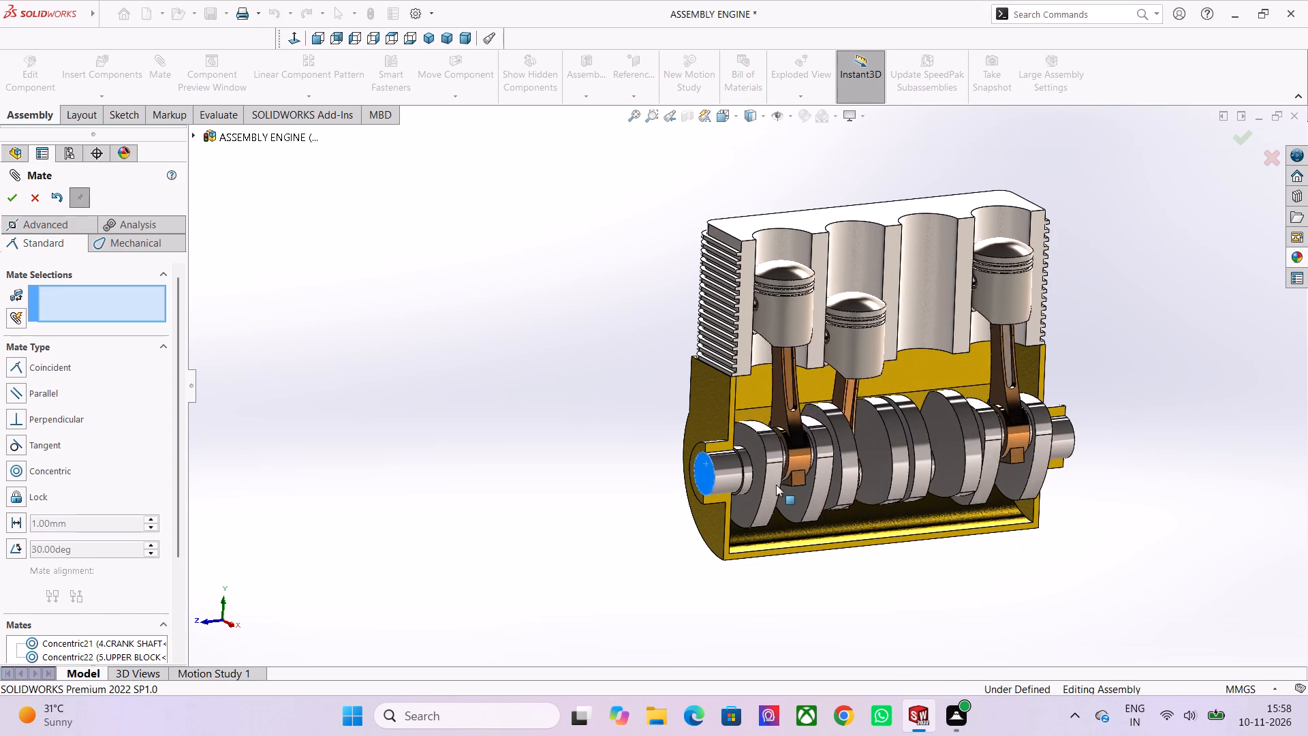
{"action": "left_click_drag", "start_coordinate": [776, 485], "coordinate": [617, 417]}
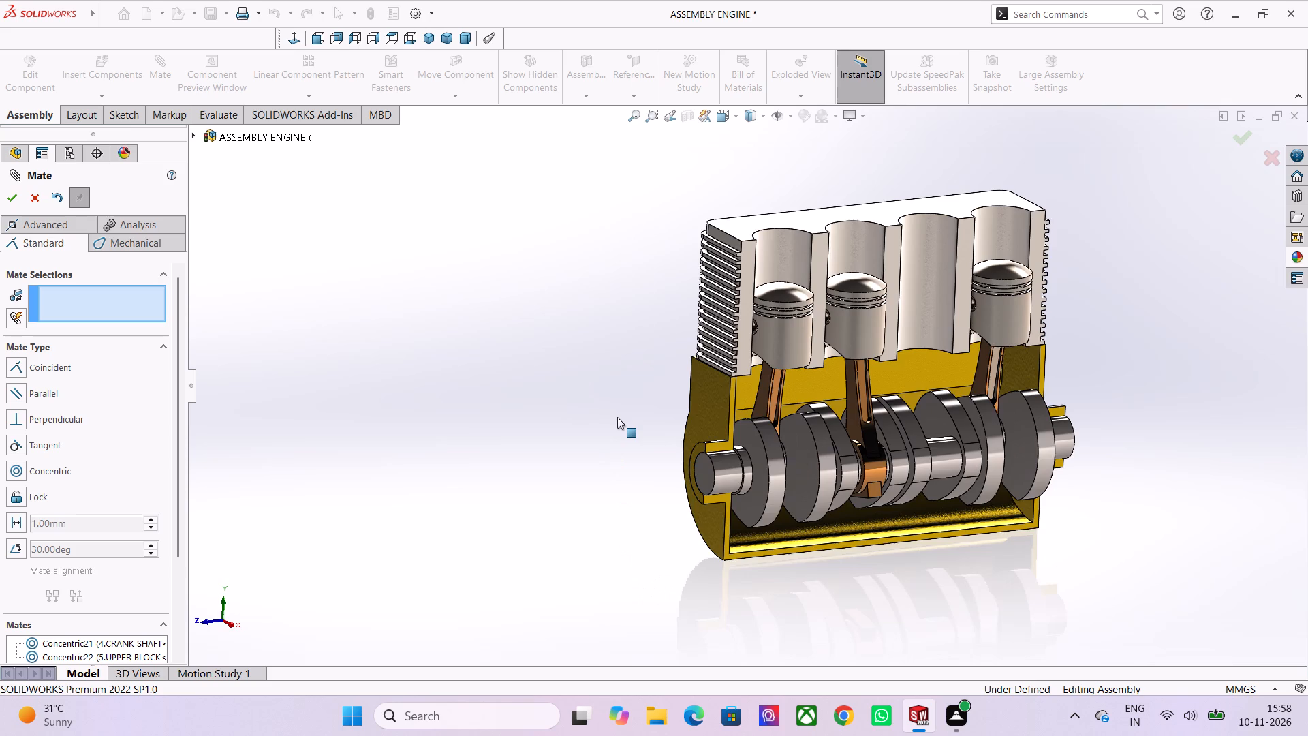
{"action": "middle_click_drag", "start_coordinate": [617, 417], "coordinate": [743, 412]}
{"action": "scroll", "coordinate": [634, 342], "scroll_direction": "up", "scroll_amount": 1}
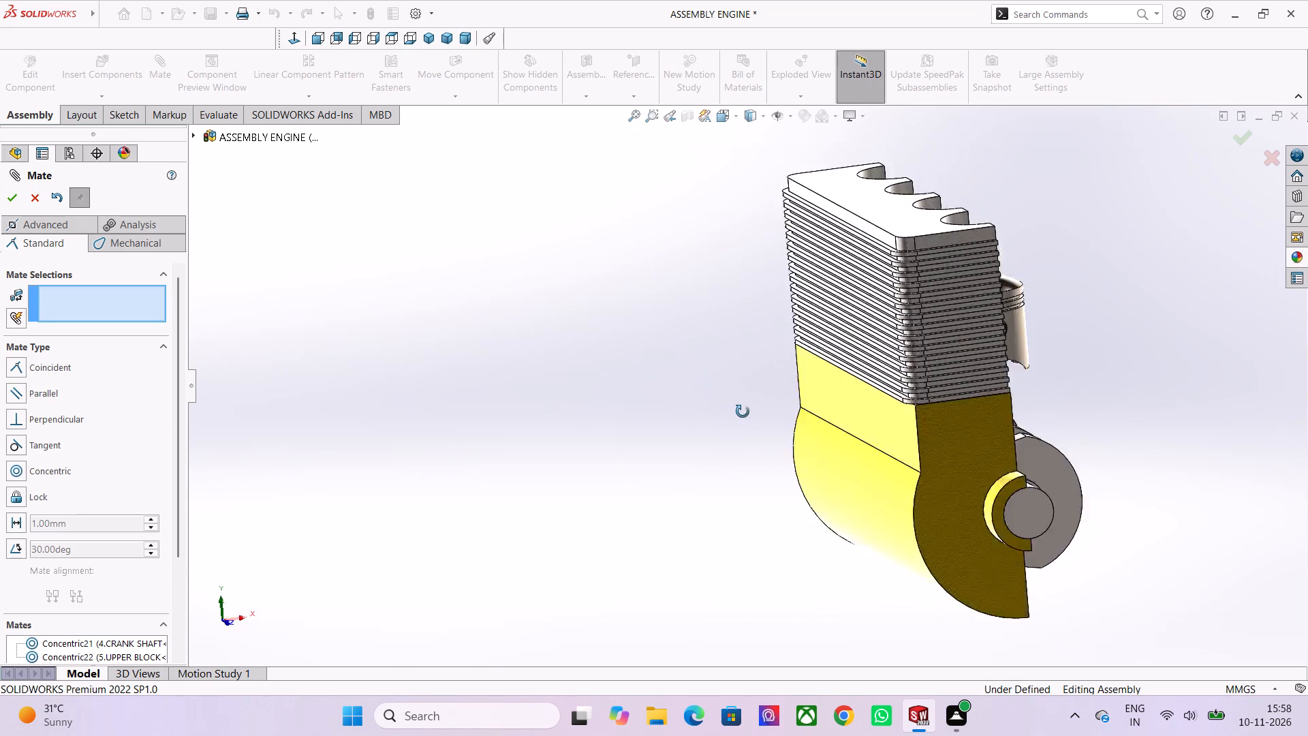
{"action": "middle_click_drag", "start_coordinate": [743, 412], "coordinate": [696, 399]}
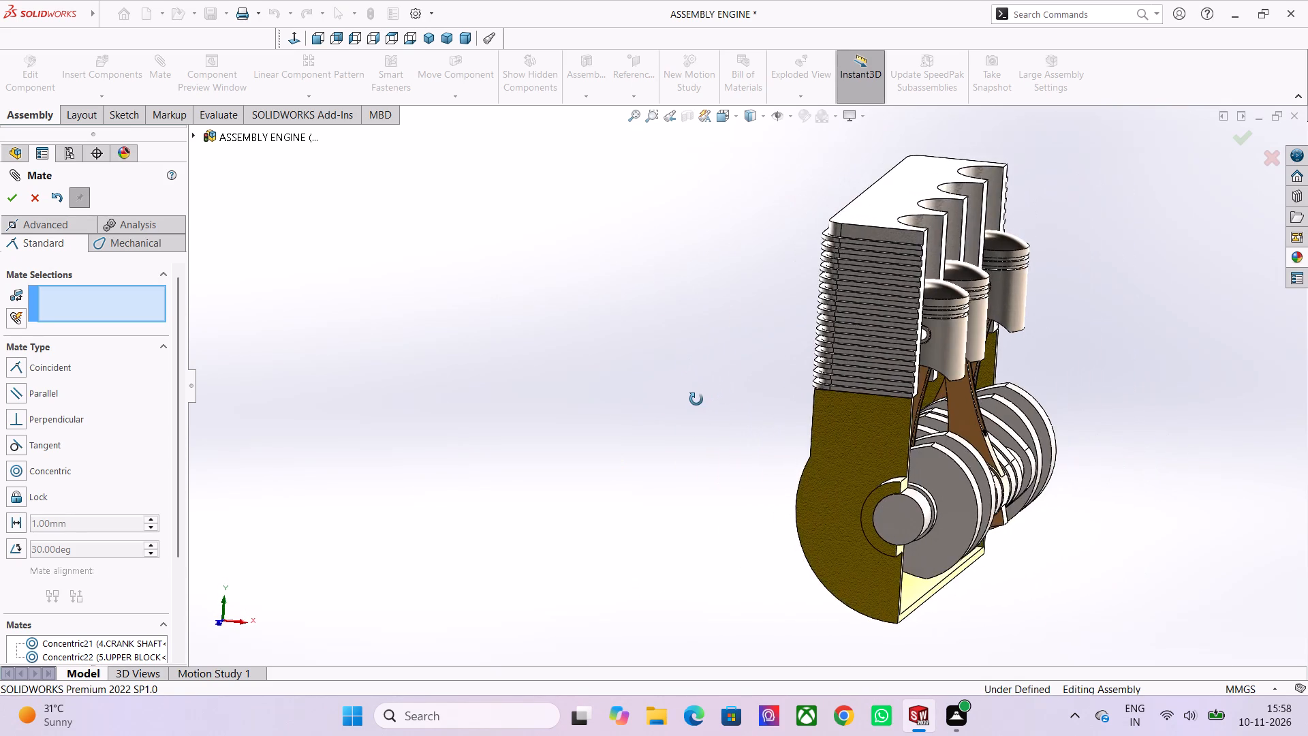
{"action": "middle_click_drag", "start_coordinate": [696, 399], "coordinate": [696, 373]}
{"action": "left_click_drag", "start_coordinate": [898, 466], "coordinate": [908, 478]}
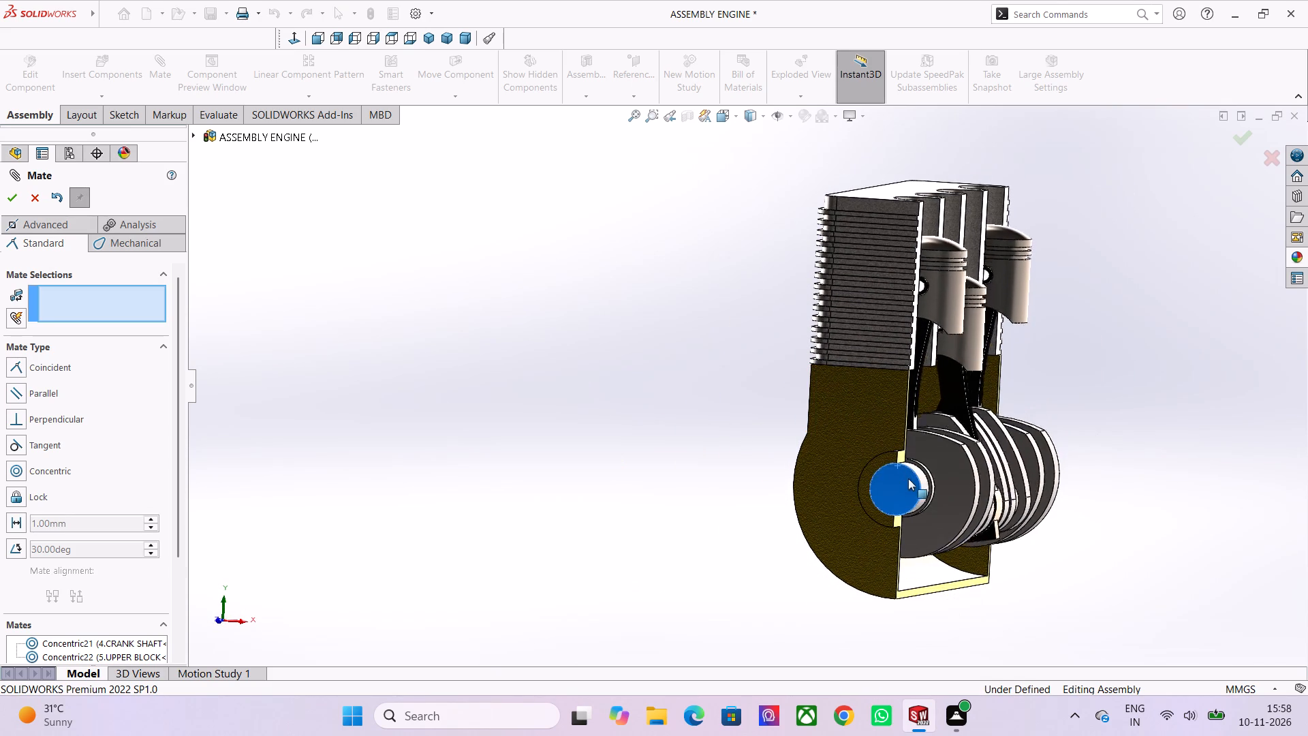
{"action": "left_click_drag", "start_coordinate": [908, 478], "coordinate": [861, 532]}
{"action": "middle_click_drag", "start_coordinate": [799, 497], "coordinate": [785, 493]}
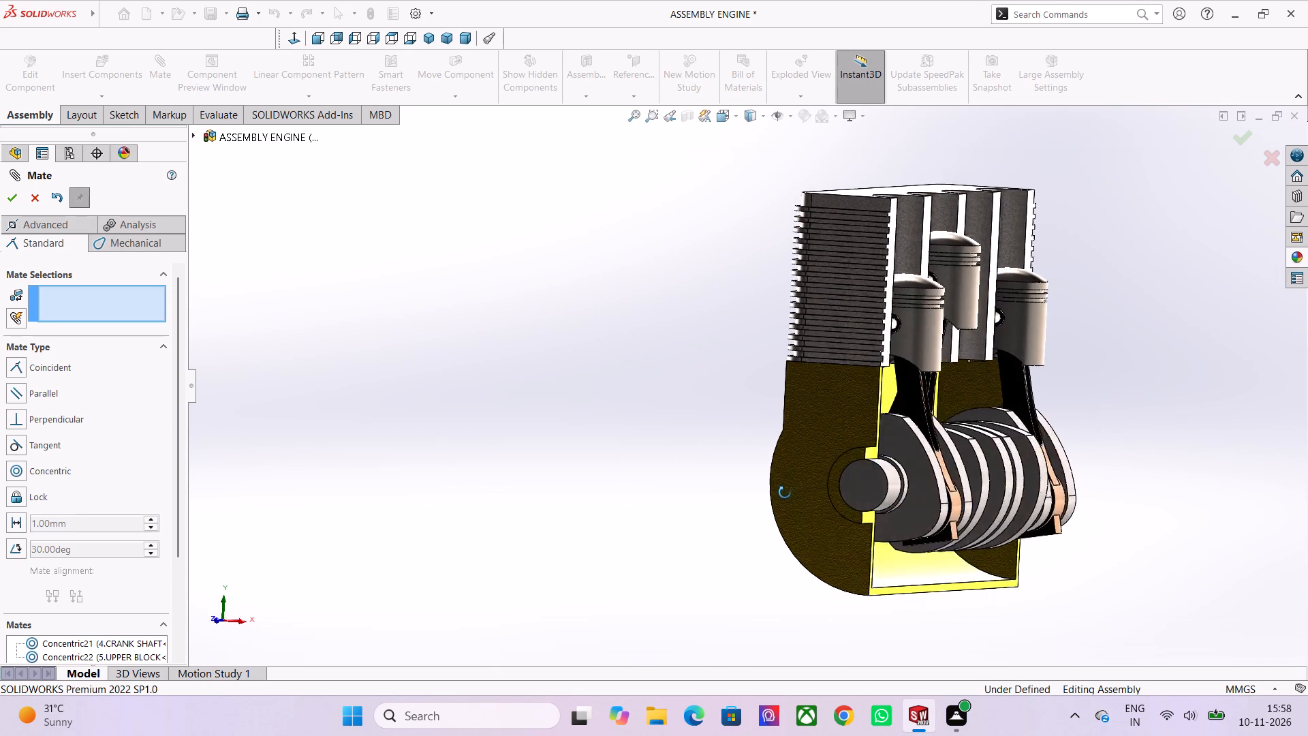
{"action": "middle_click_drag", "start_coordinate": [785, 493], "coordinate": [704, 484]}
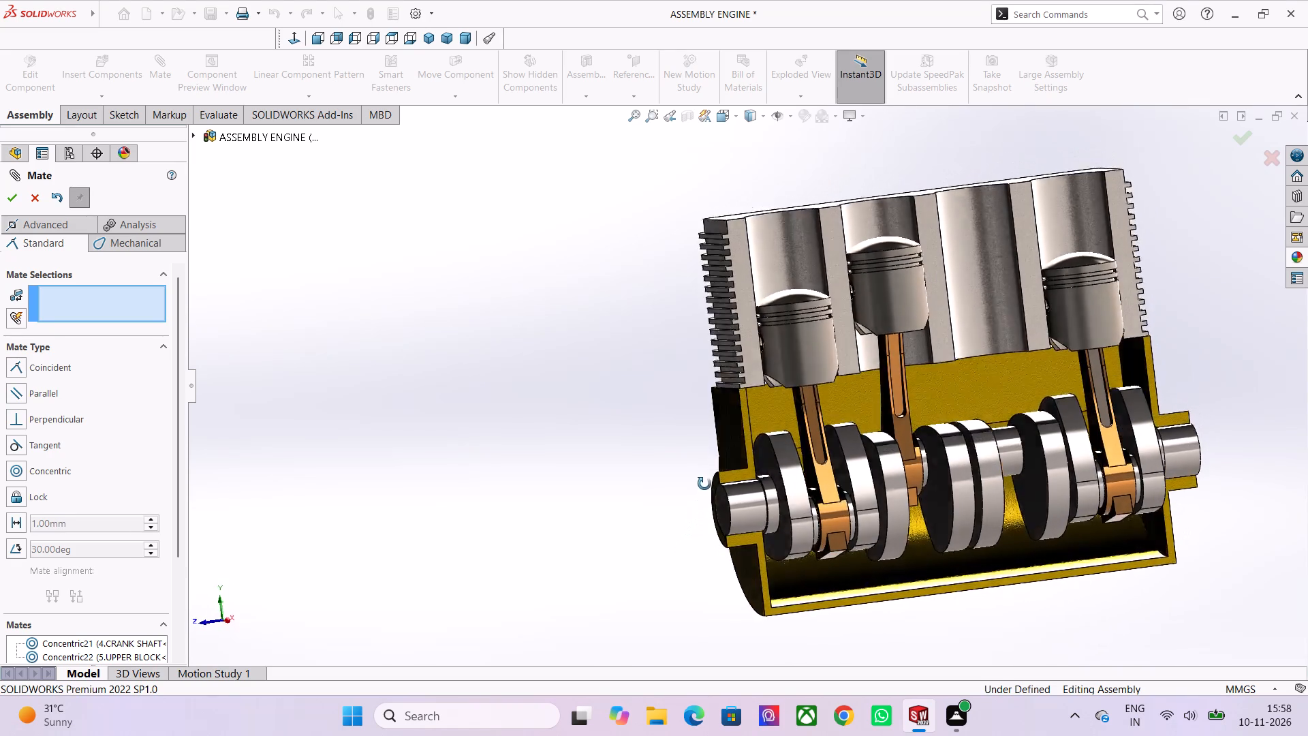
{"action": "middle_click_drag", "start_coordinate": [704, 484], "coordinate": [704, 478]}
{"action": "scroll", "coordinate": [702, 482], "scroll_direction": "down", "scroll_amount": 2}
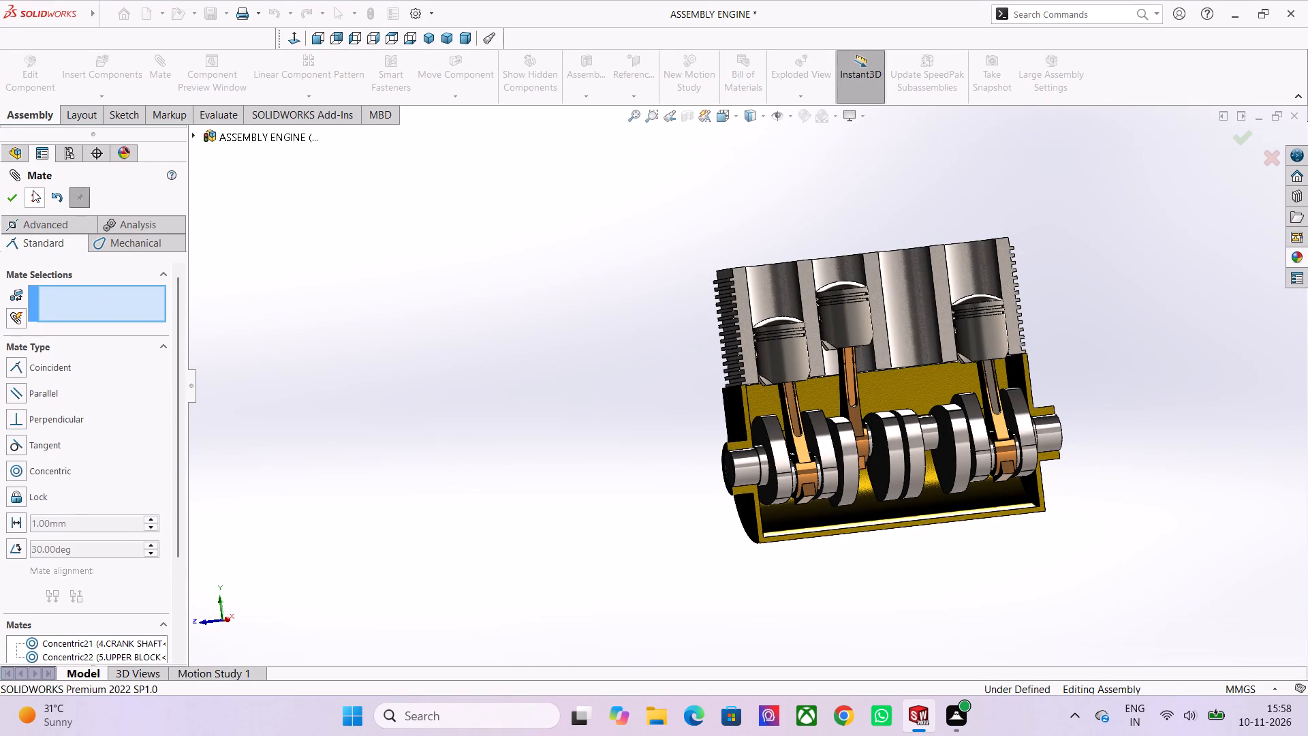
{"action": "left_click", "coordinate": [33, 203]}
{"action": "scroll", "coordinate": [78, 213], "scroll_direction": "down", "scroll_amount": 2}
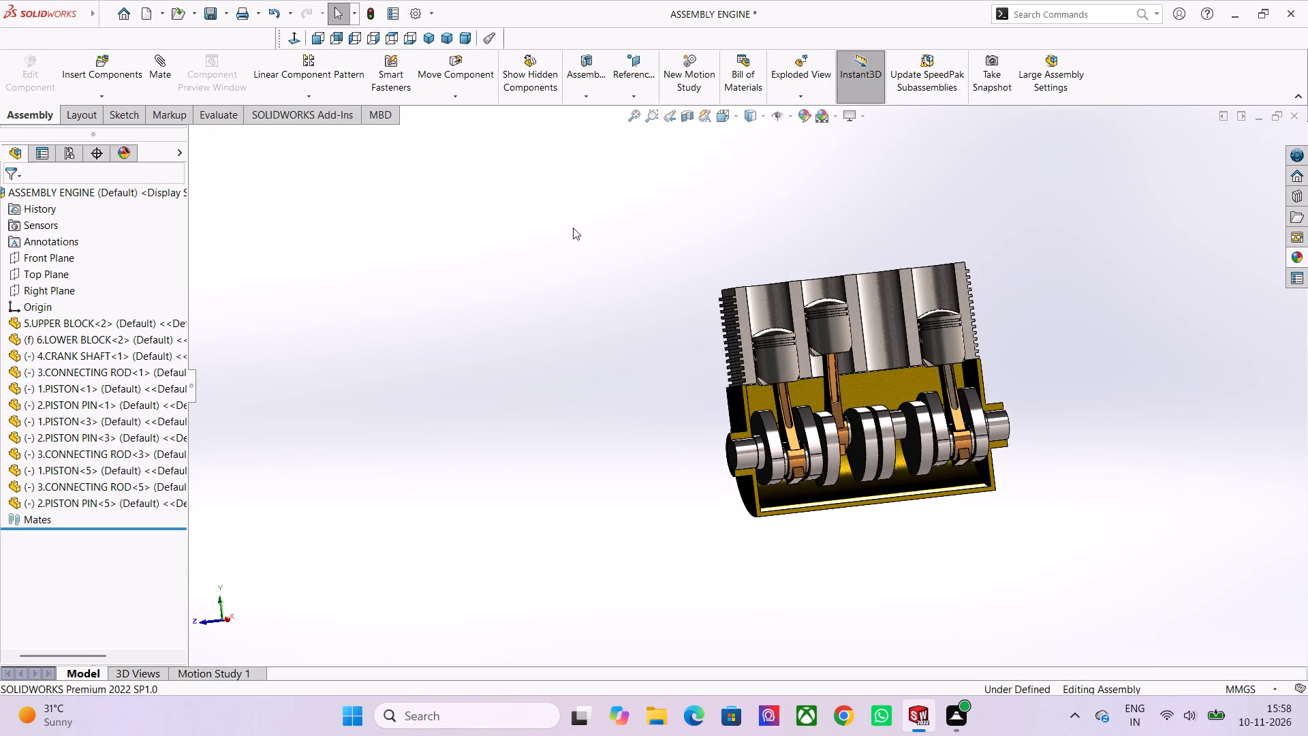
{"action": "middle_click_drag", "start_coordinate": [610, 227], "coordinate": [610, 245]}
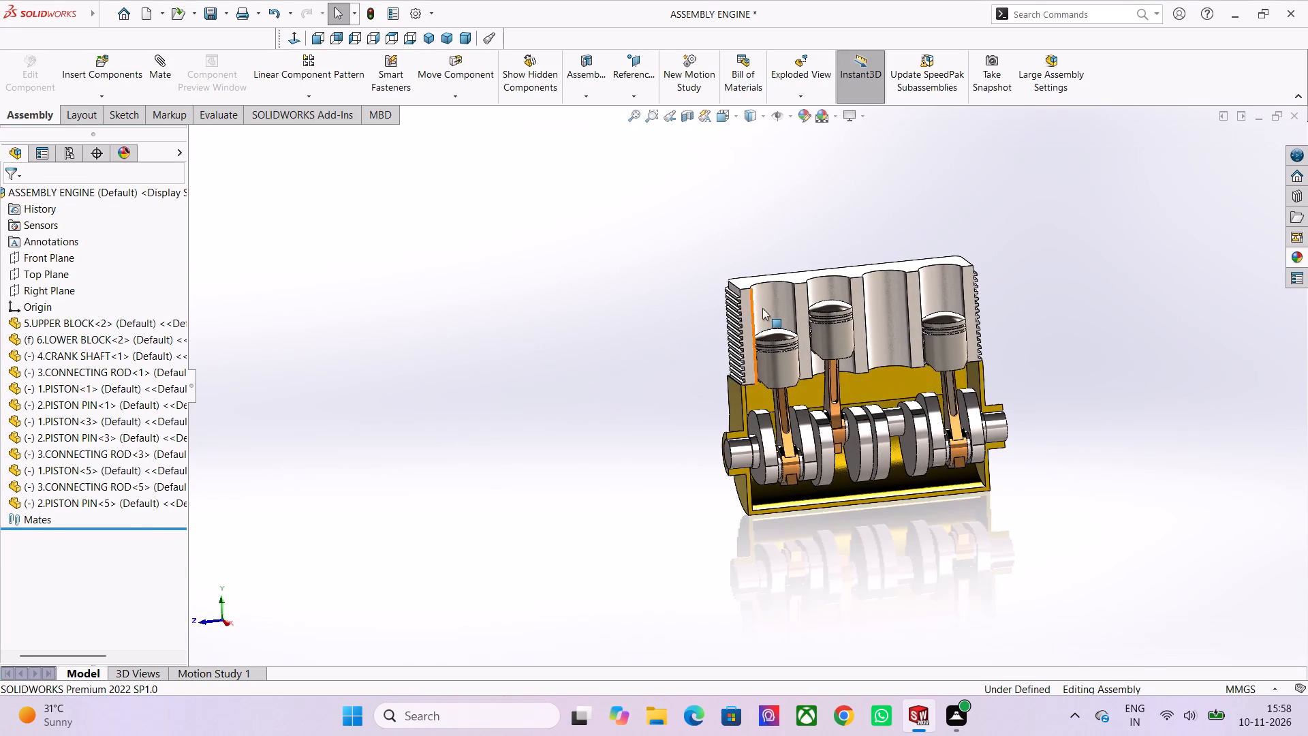
{"action": "scroll", "coordinate": [910, 304], "scroll_direction": "up", "scroll_amount": 2}
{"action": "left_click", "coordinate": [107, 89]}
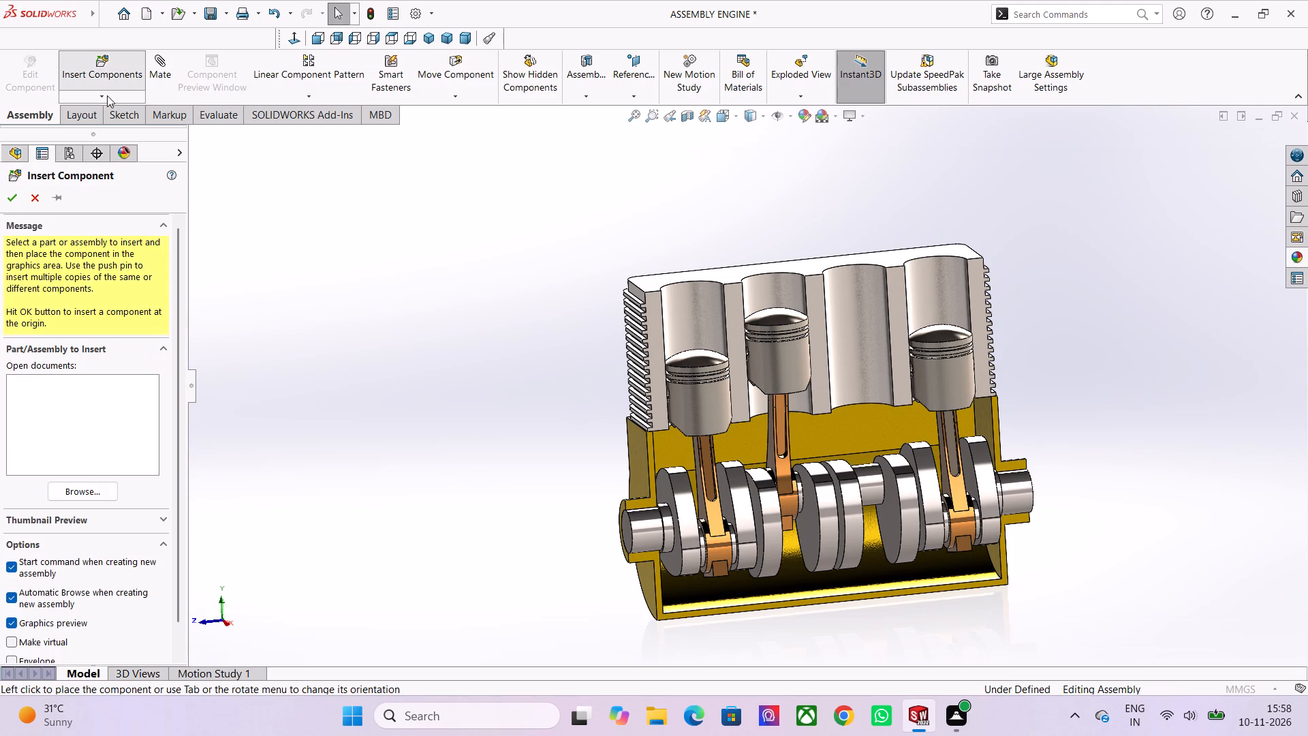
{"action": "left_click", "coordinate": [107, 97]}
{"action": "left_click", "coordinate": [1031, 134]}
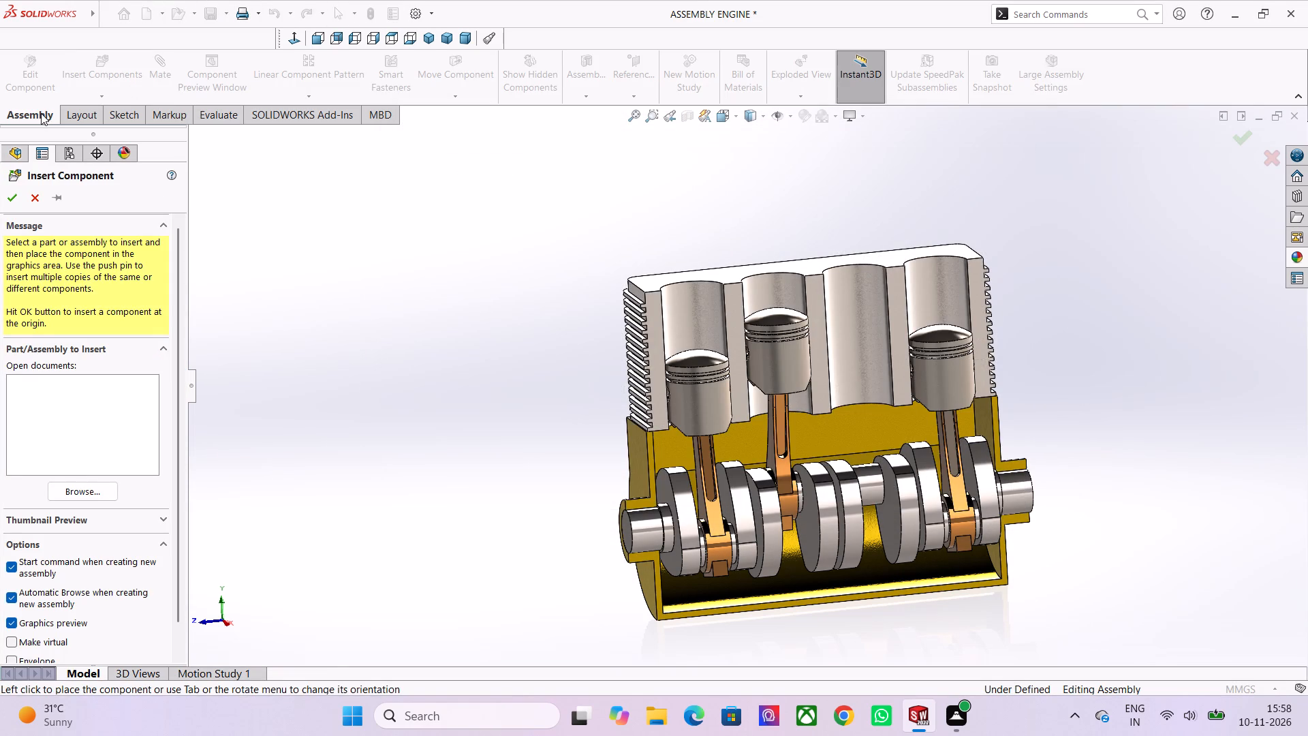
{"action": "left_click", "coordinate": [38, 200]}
Copy the second cylinder's piston, piston pin and connecting rod with mates, using the third crankpin and third cylinder bore as new concentric references.
{"action": "left_click", "coordinate": [87, 98]}
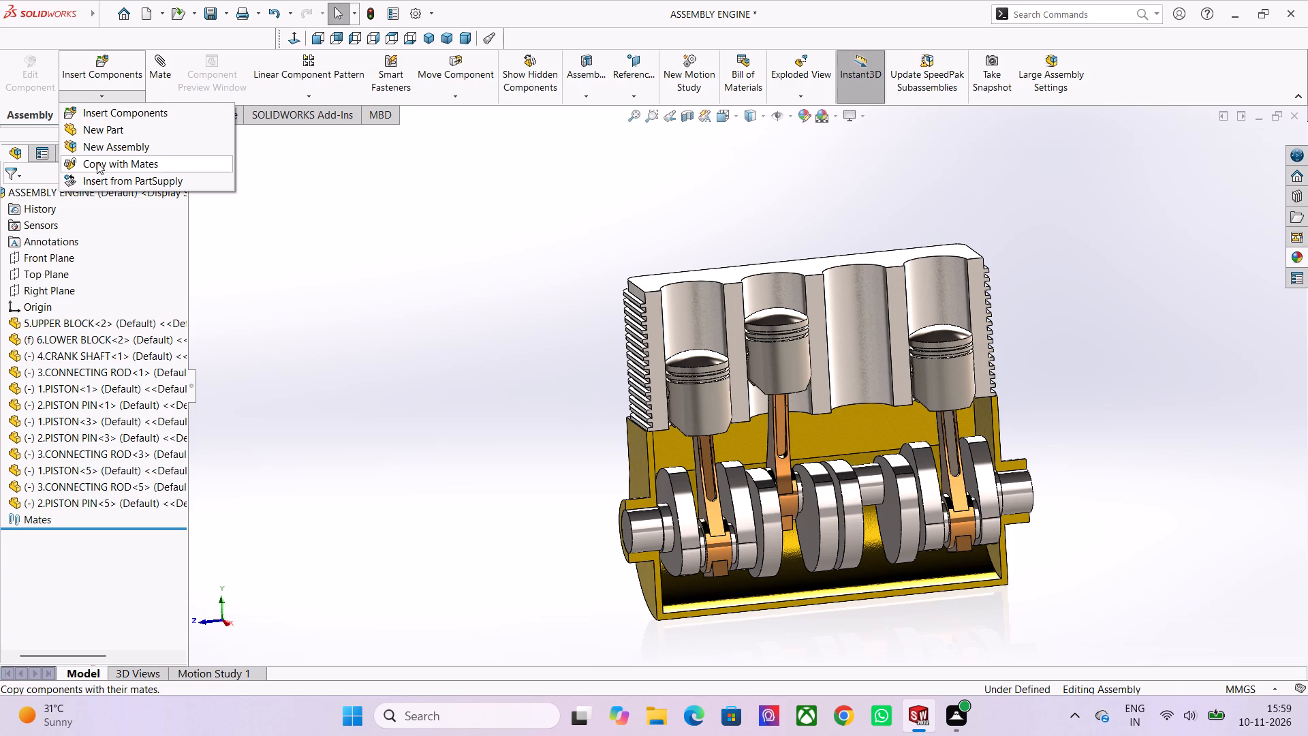
{"action": "left_click", "coordinate": [97, 162]}
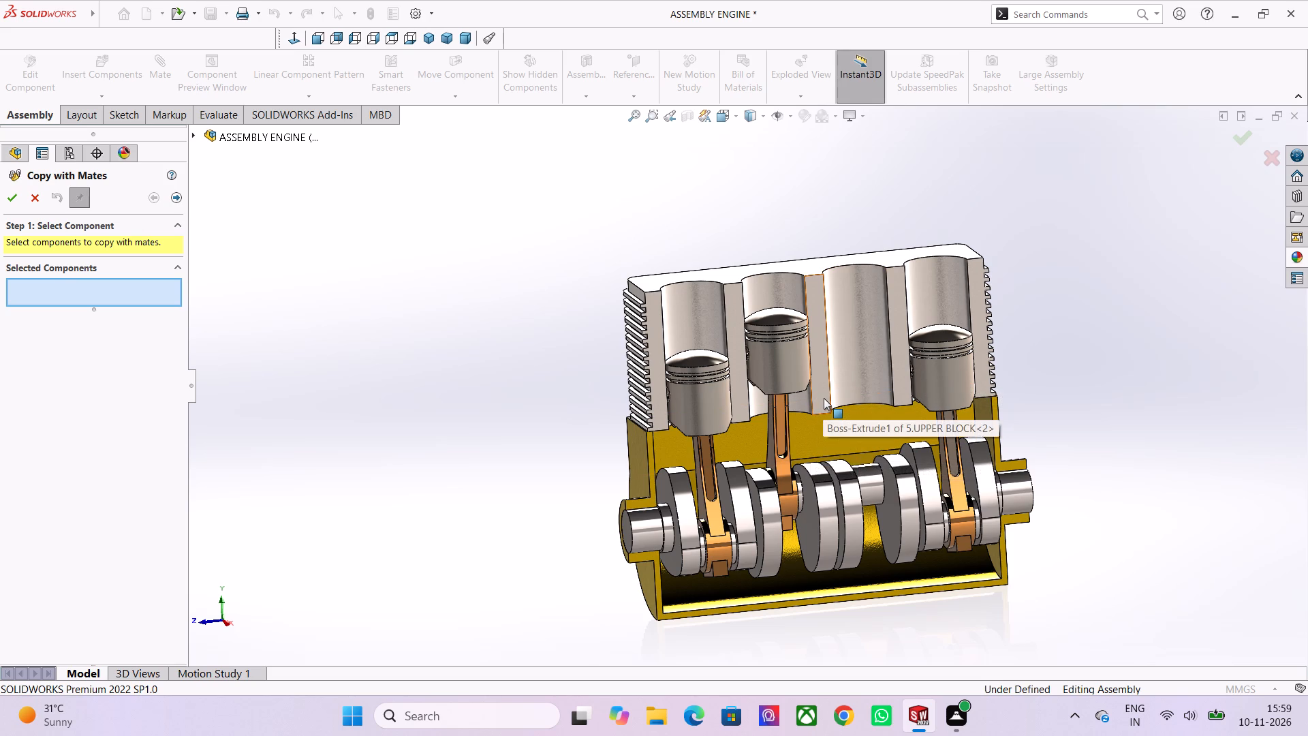
{"action": "left_click", "coordinate": [766, 362]}
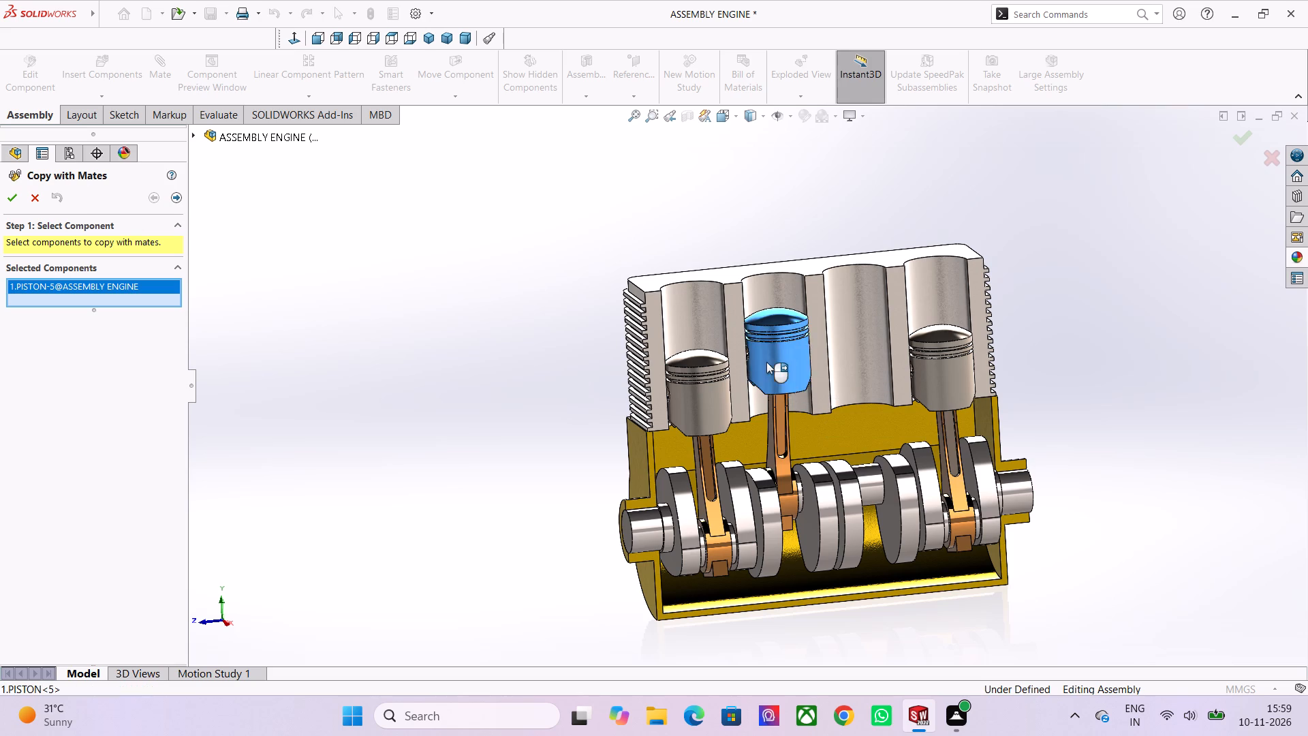
{"action": "left_click", "coordinate": [781, 467]}
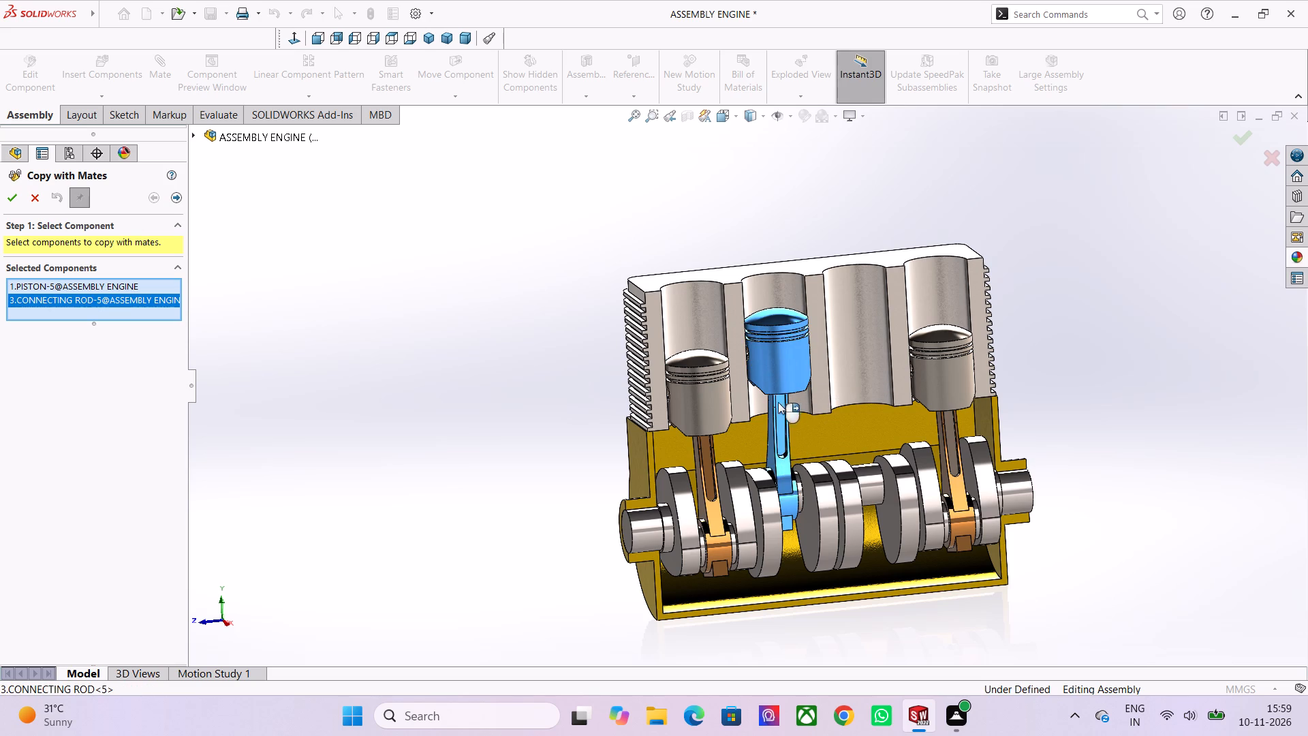
{"action": "scroll", "coordinate": [740, 343], "scroll_direction": "up", "scroll_amount": 13}
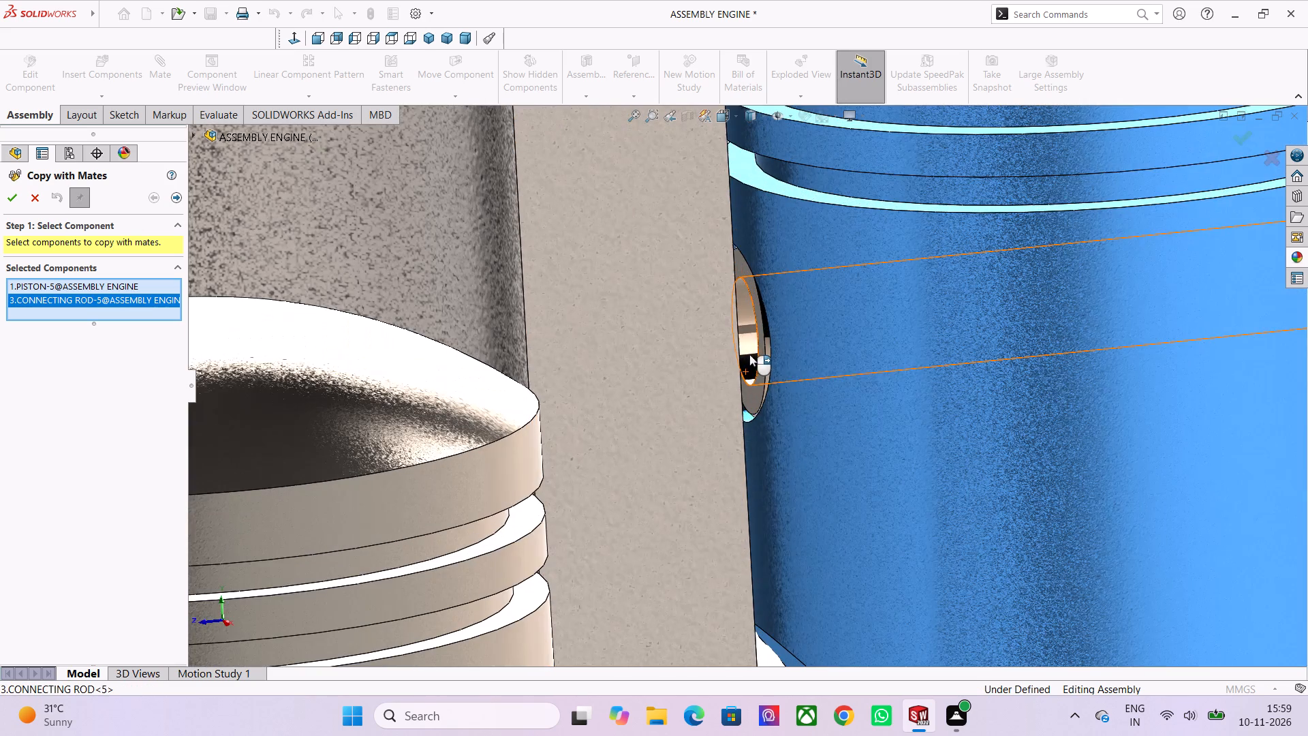
{"action": "left_click", "coordinate": [748, 318]}
{"action": "scroll", "coordinate": [748, 318], "scroll_direction": "down", "scroll_amount": 3}
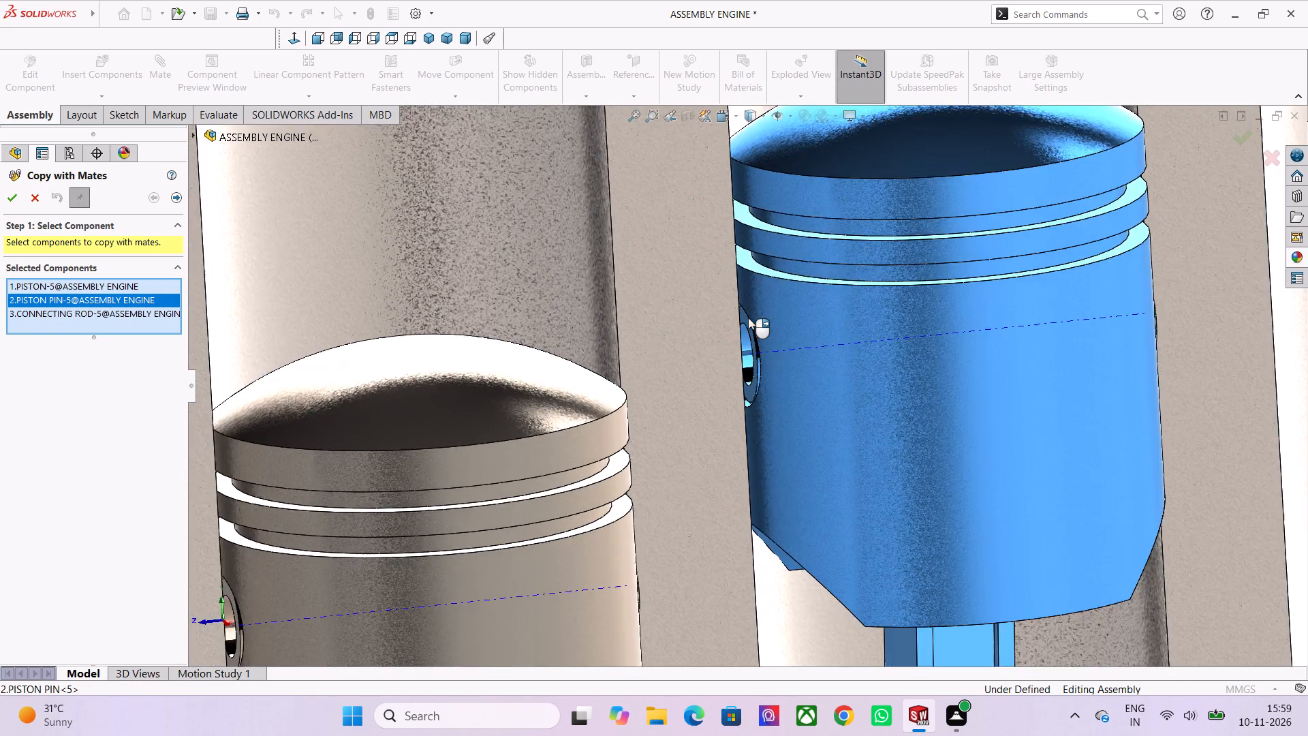
{"action": "scroll", "coordinate": [748, 318], "scroll_direction": "down", "scroll_amount": 9}
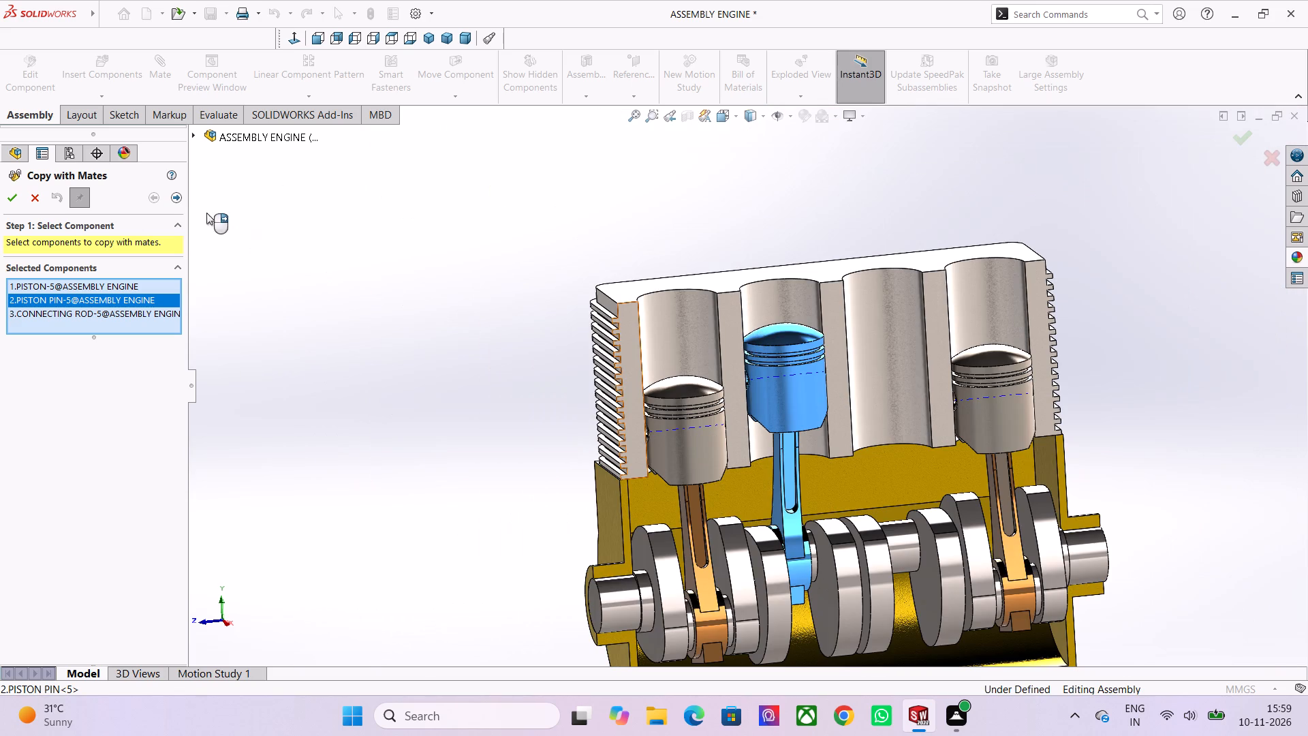
{"action": "left_click", "coordinate": [180, 199]}
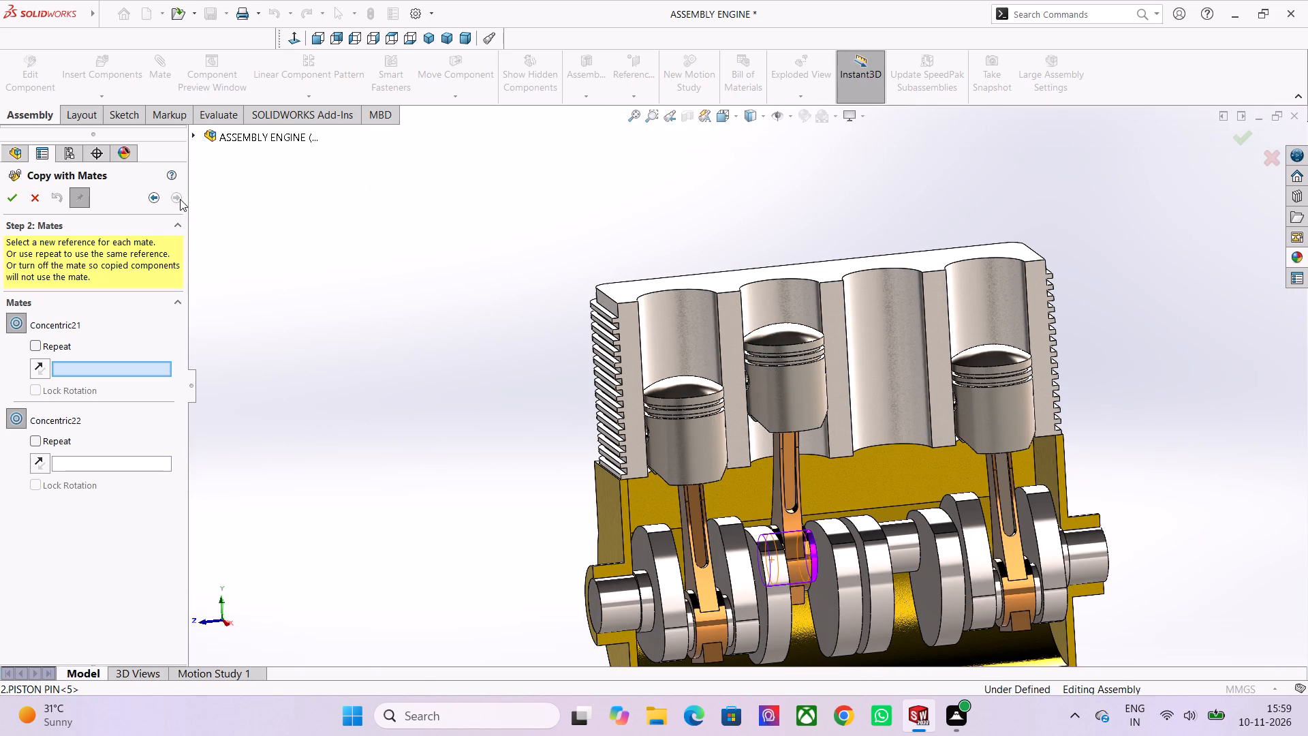
{"action": "left_click", "coordinate": [905, 550]}
{"action": "left_click", "coordinate": [895, 383]}
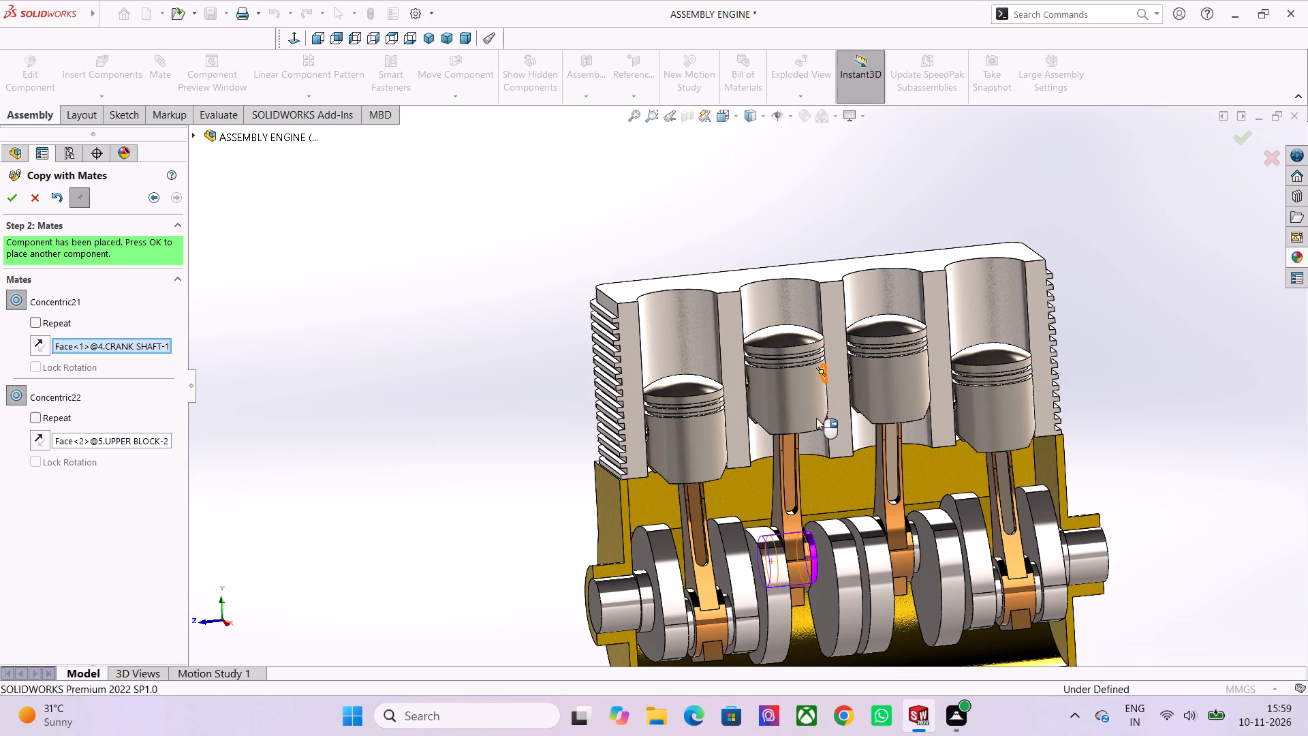
Examine the copied piston and connecting rod set's fit in the third cylinder and on the crankshaft from several angles.
{"action": "scroll", "coordinate": [816, 418], "scroll_direction": "down", "scroll_amount": 1}
{"action": "scroll", "coordinate": [788, 397], "scroll_direction": "up", "scroll_amount": 1}
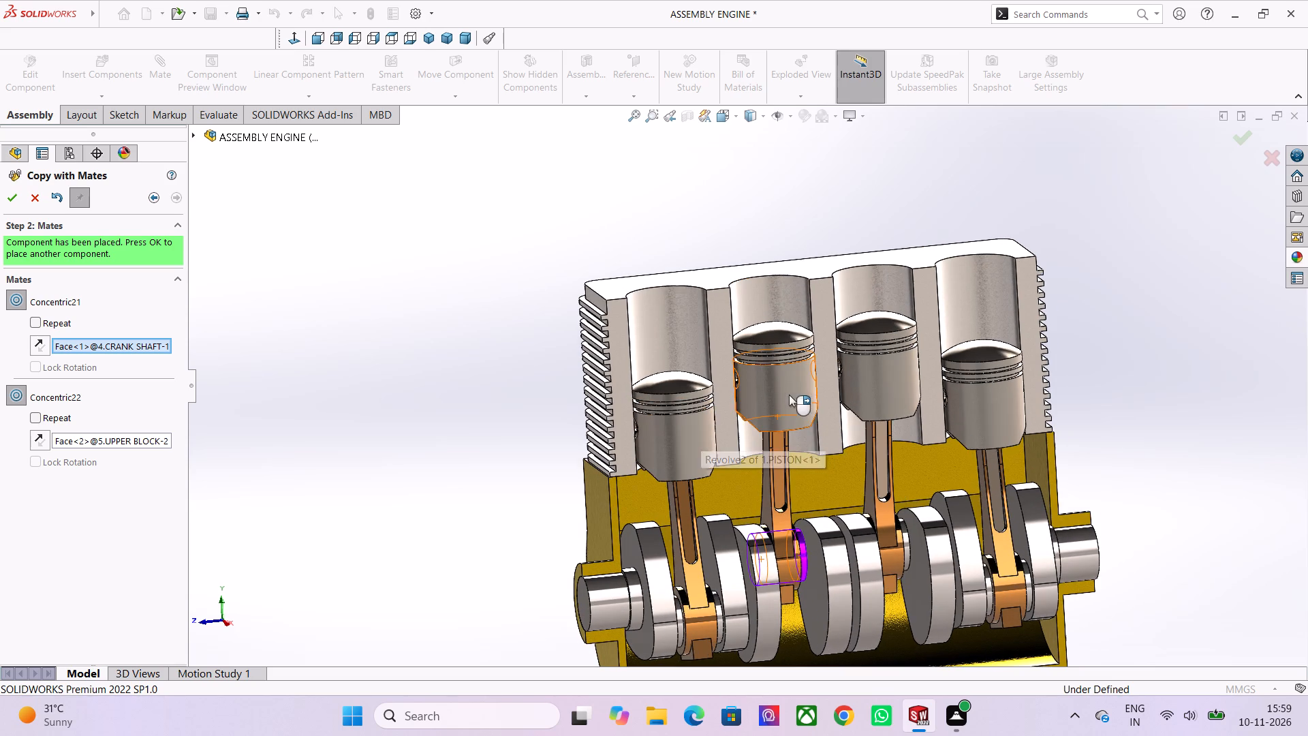
{"action": "middle_click_drag", "start_coordinate": [594, 249], "coordinate": [595, 249]}
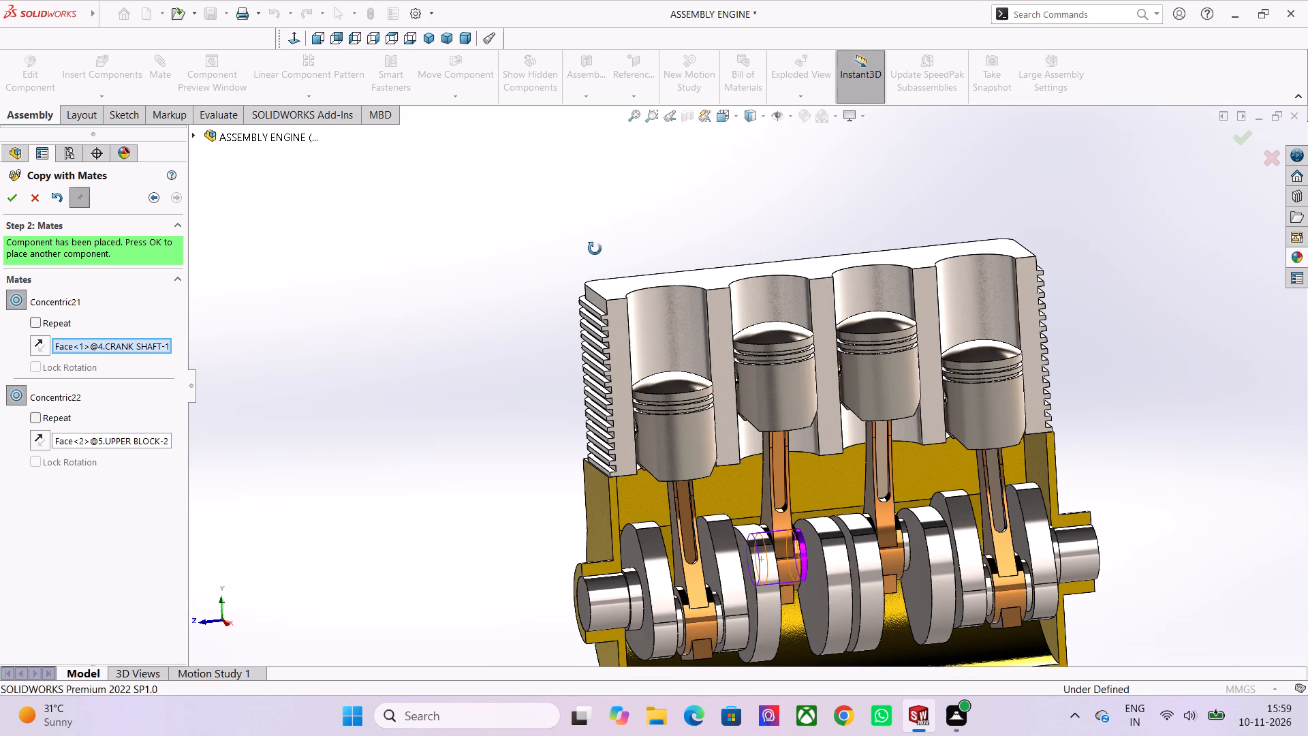
{"action": "middle_click_drag", "start_coordinate": [595, 249], "coordinate": [598, 236]}
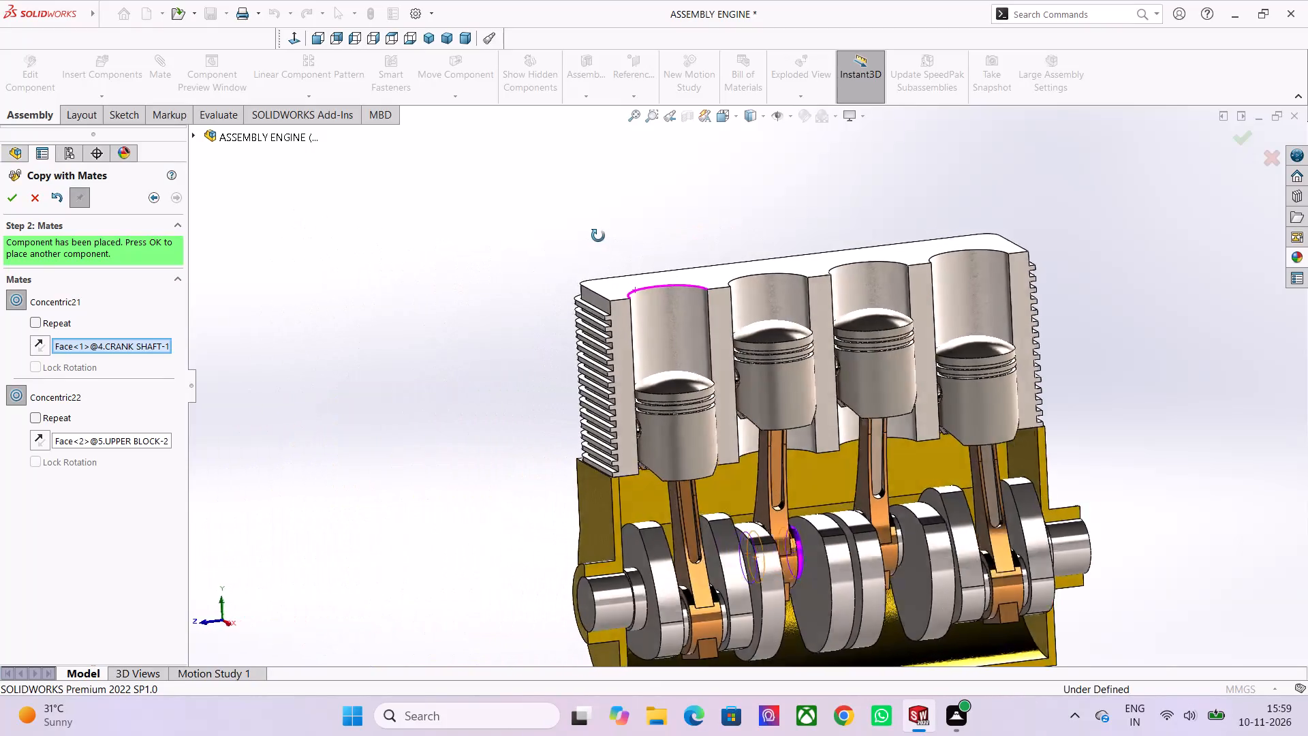
{"action": "middle_click_drag", "start_coordinate": [598, 236], "coordinate": [591, 234]}
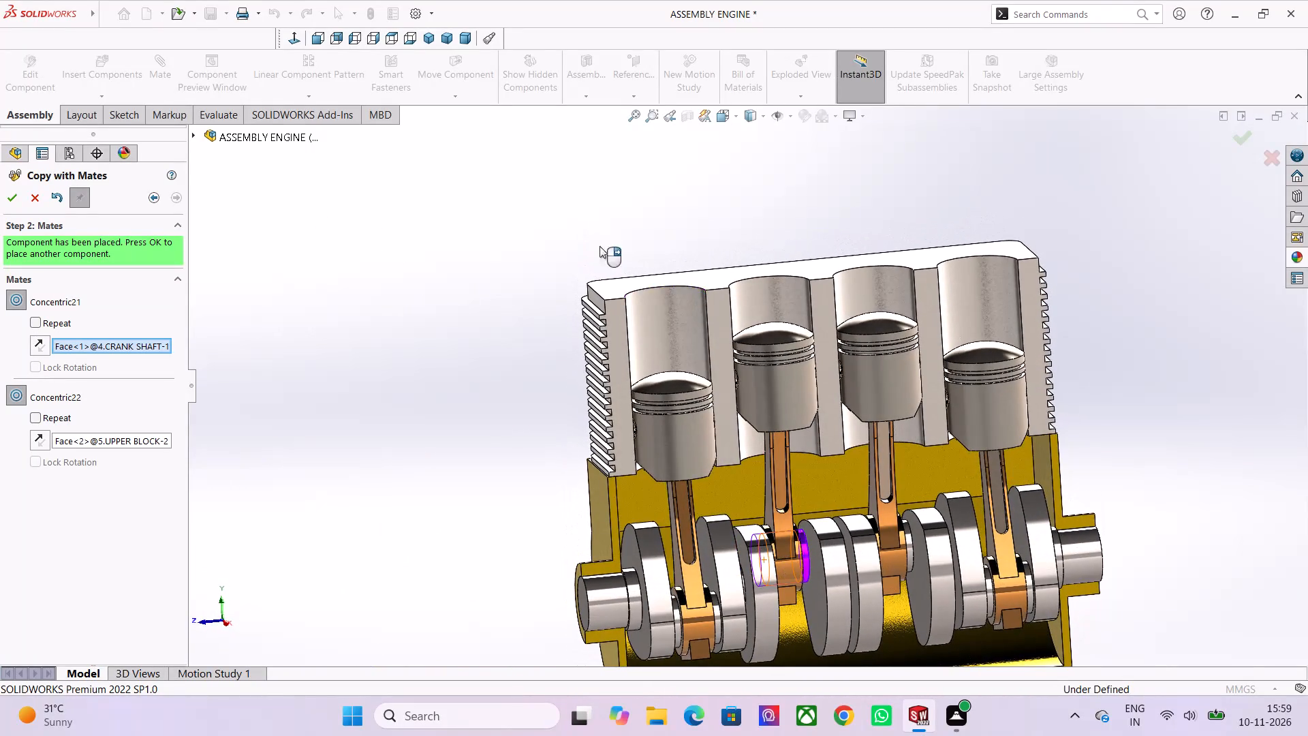
{"action": "scroll", "coordinate": [638, 341], "scroll_direction": "down", "scroll_amount": 2}
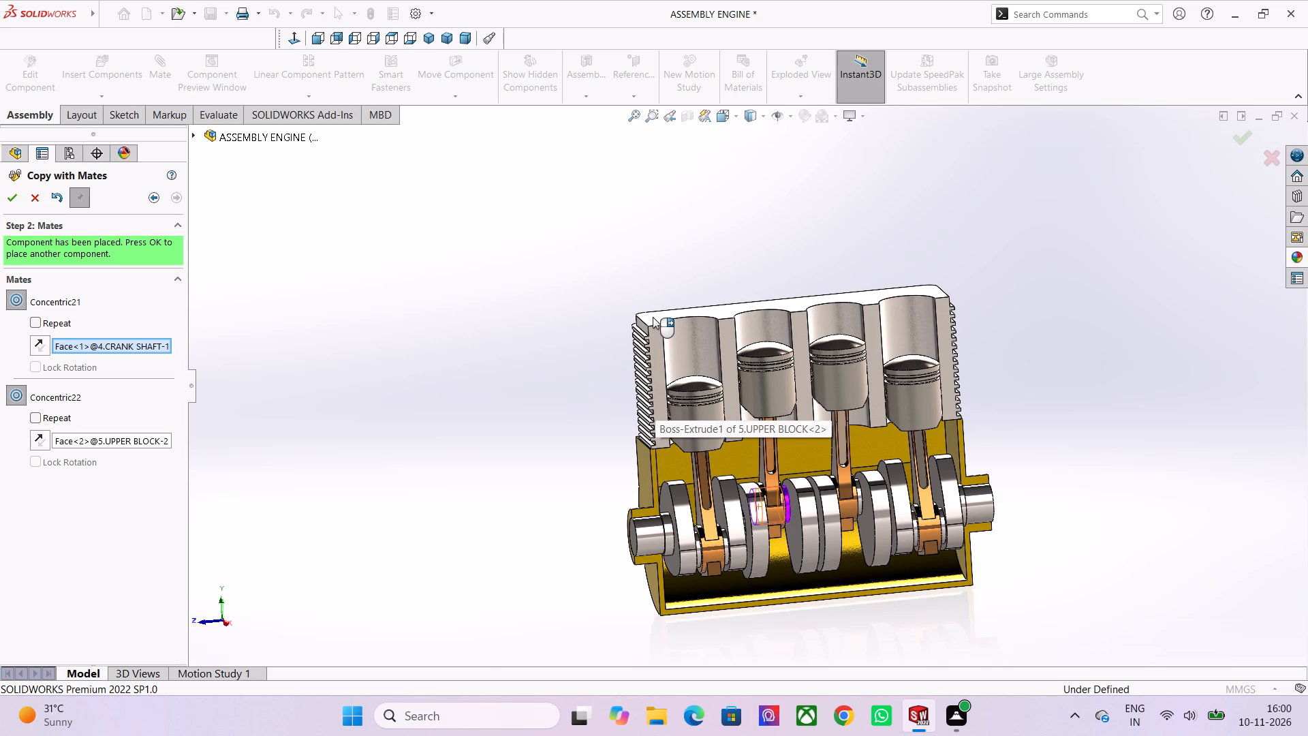
{"action": "scroll", "coordinate": [651, 240], "scroll_direction": "down", "scroll_amount": 2}
{"action": "middle_click_drag", "start_coordinate": [654, 291], "coordinate": [776, 322]}
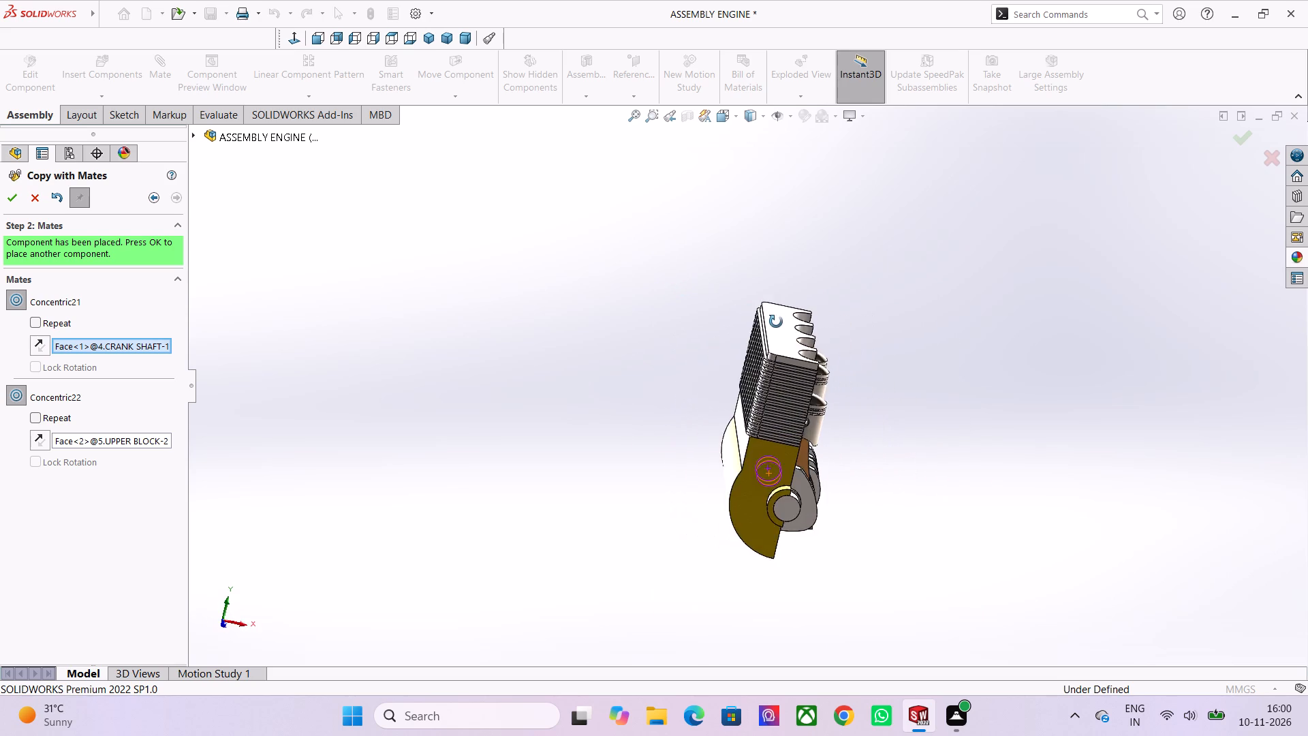
{"action": "middle_click_drag", "start_coordinate": [776, 322], "coordinate": [687, 285]}
{"action": "scroll", "coordinate": [687, 388], "scroll_direction": "down", "scroll_amount": 2}
{"action": "scroll", "coordinate": [794, 448], "scroll_direction": "up", "scroll_amount": 1}
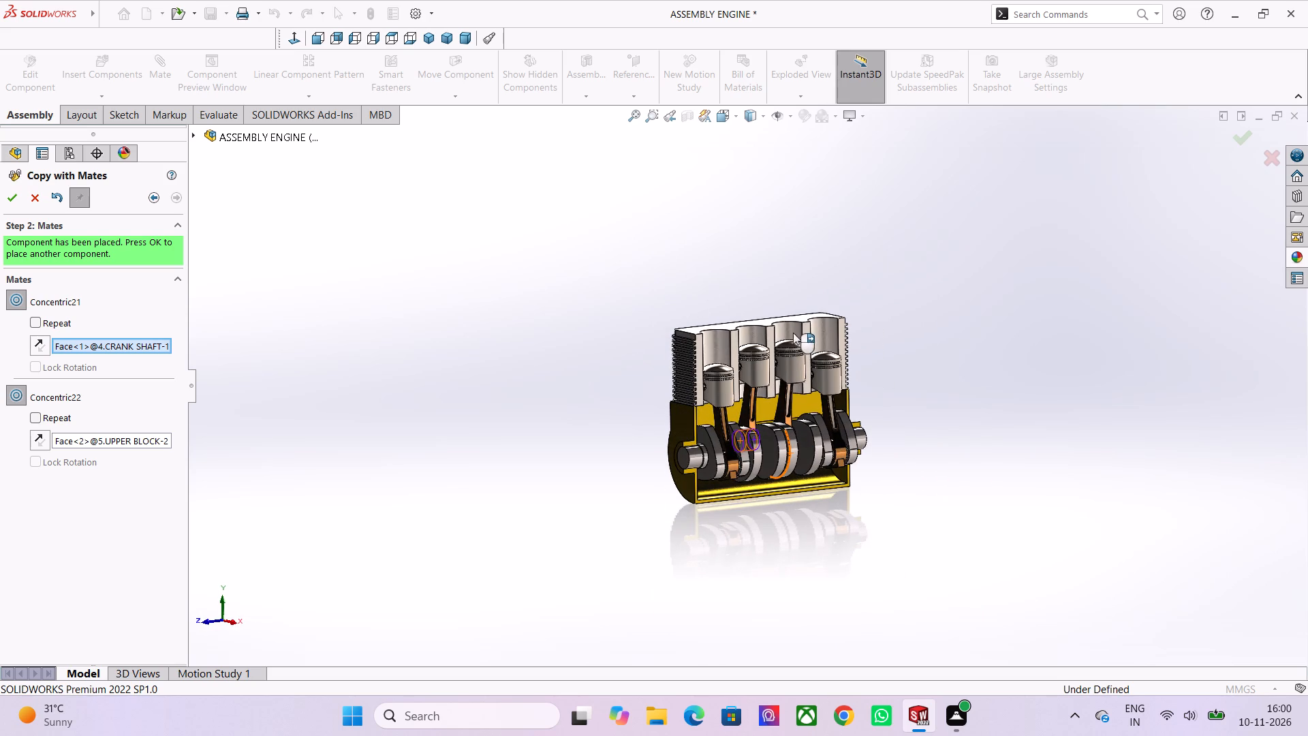
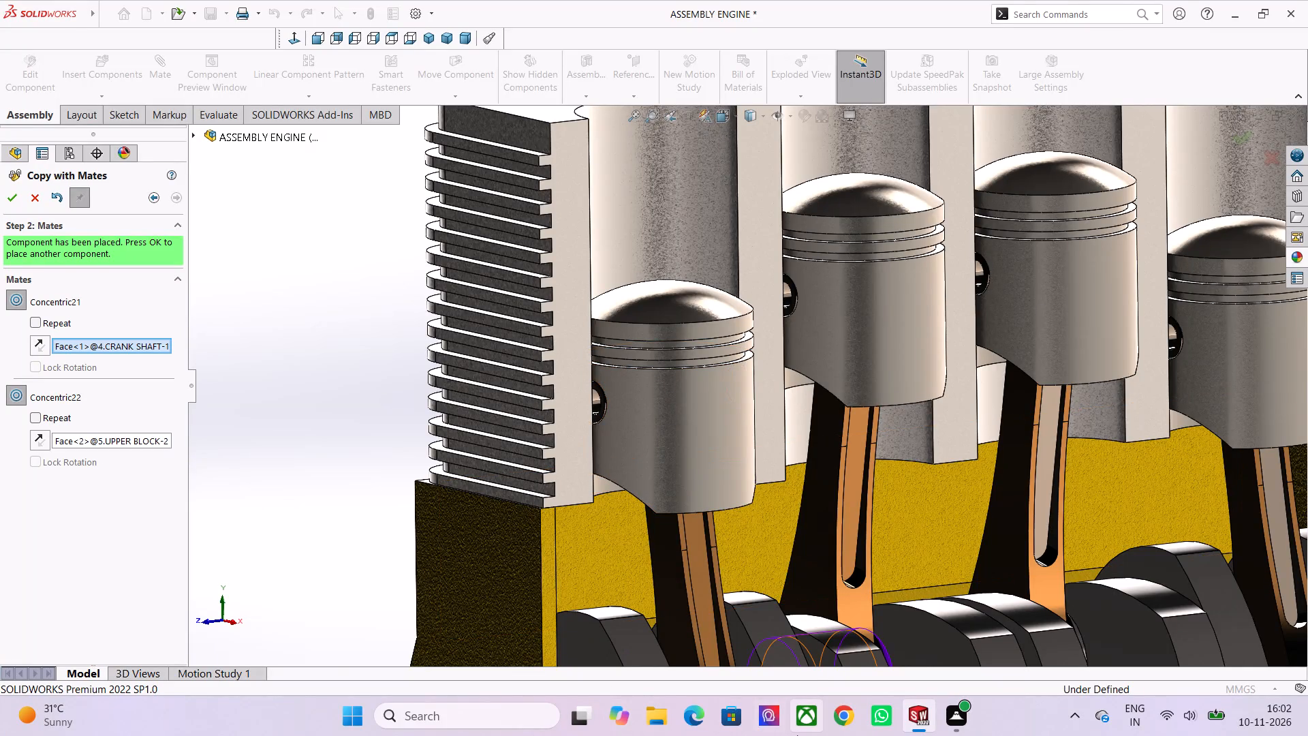
Inspect all four piston and connecting rod sets in the sectioned engine, checking their seating in the cylinder bores and on the crankshaft.
{"action": "scroll", "coordinate": [783, 735], "scroll_direction": "down", "scroll_amount": 2}
{"action": "scroll", "coordinate": [551, 565], "scroll_direction": "down", "scroll_amount": 2}
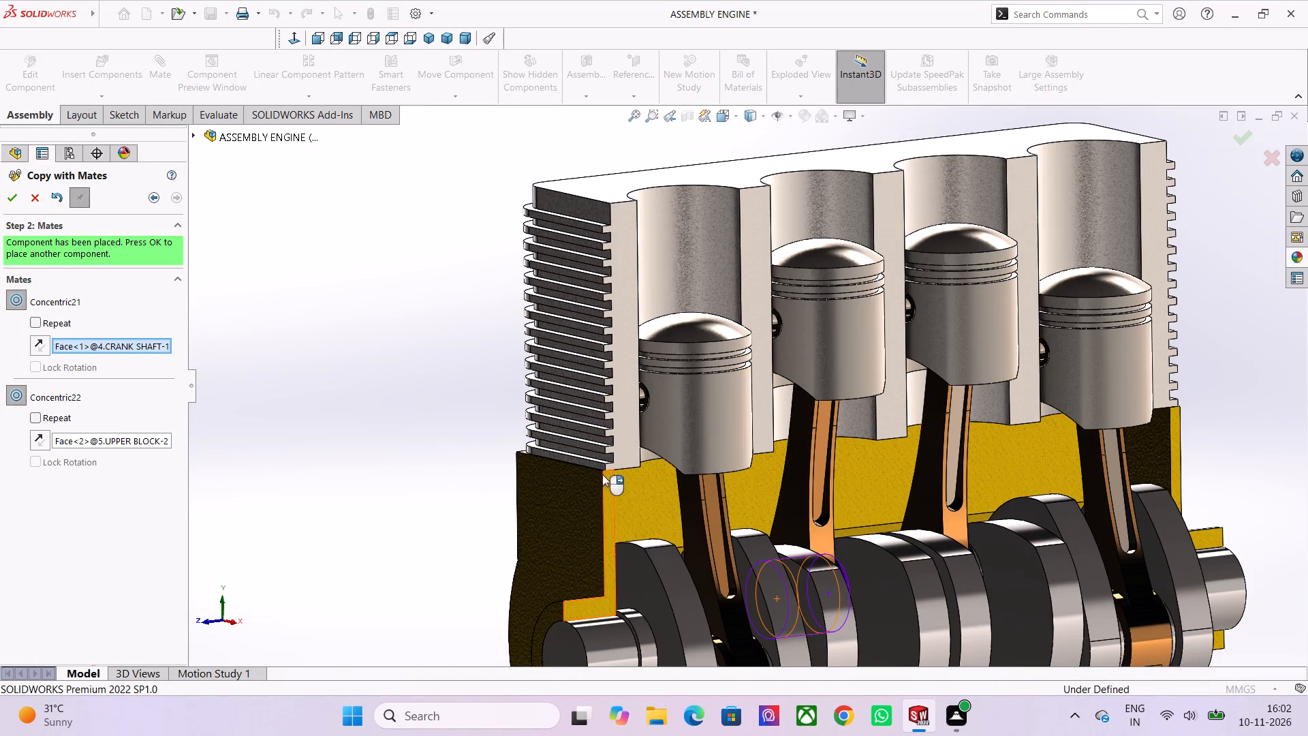
{"action": "scroll", "coordinate": [679, 417], "scroll_direction": "down", "scroll_amount": 5}
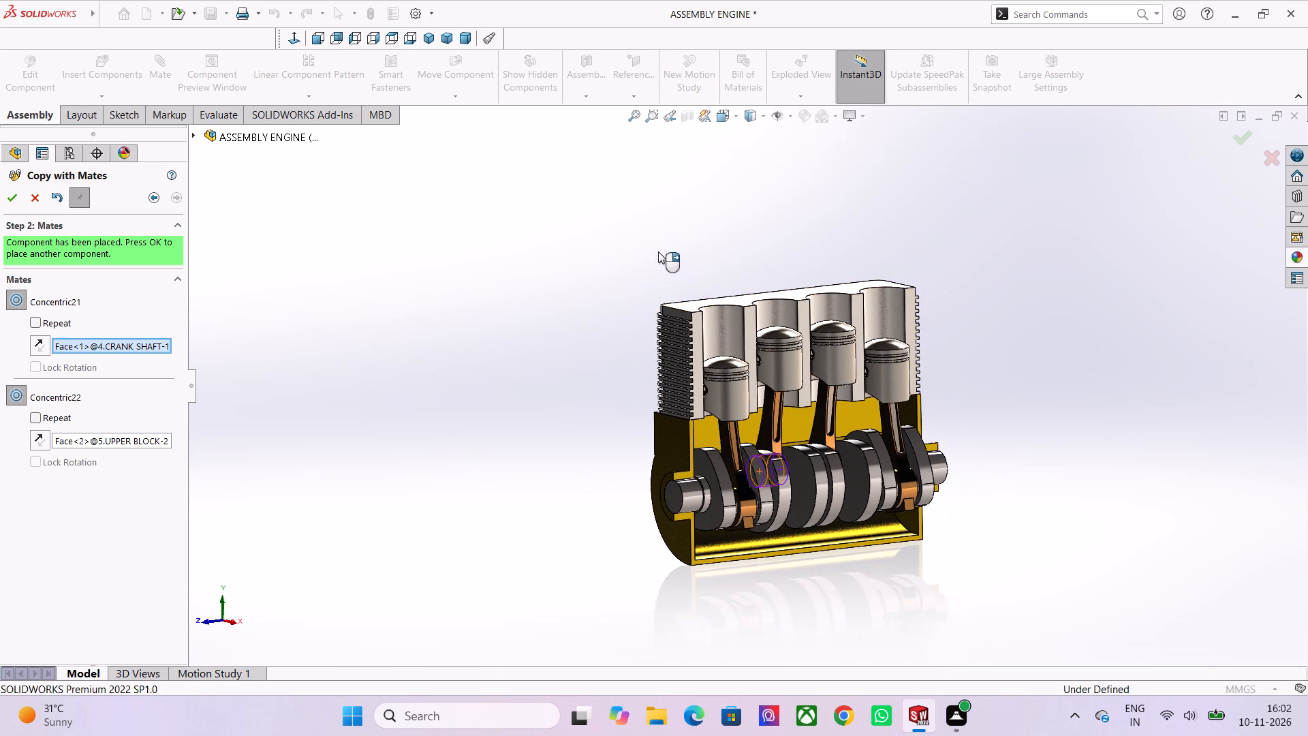
{"action": "scroll", "coordinate": [834, 474], "scroll_direction": "up", "scroll_amount": 2}
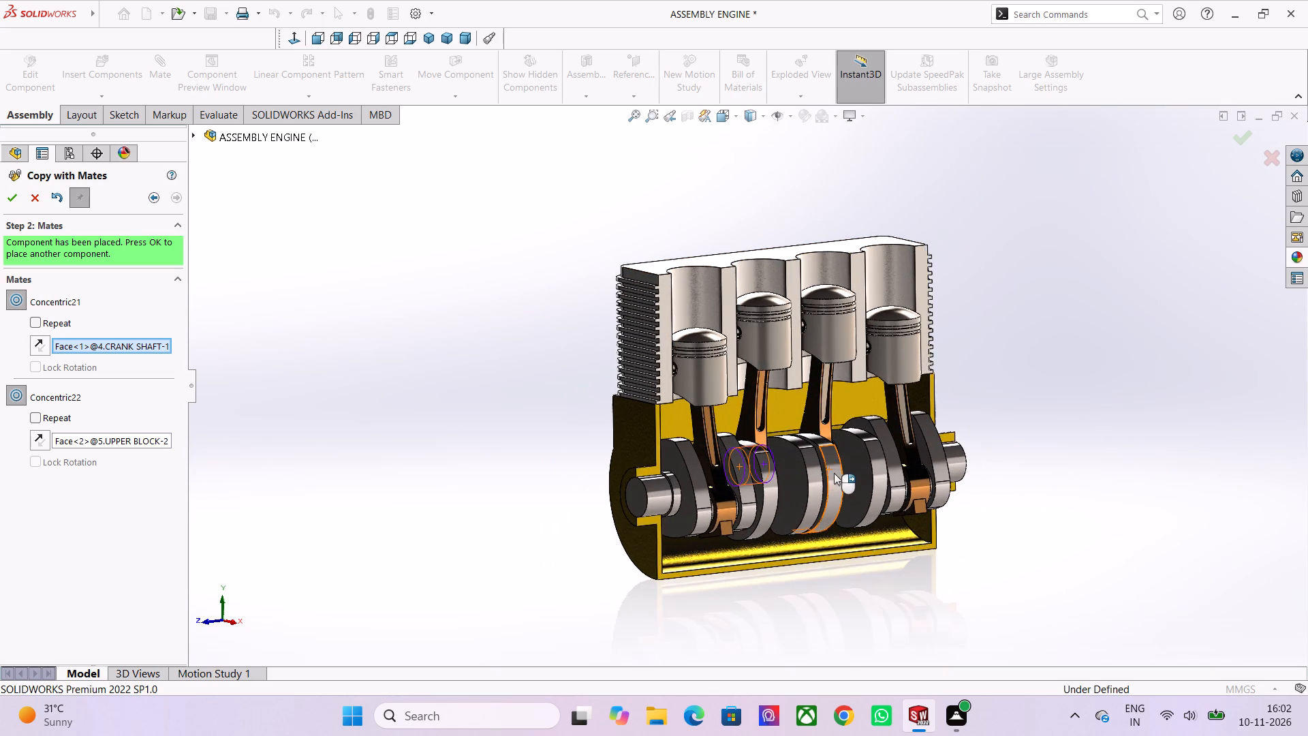
{"action": "scroll", "coordinate": [811, 366], "scroll_direction": "up", "scroll_amount": 3}
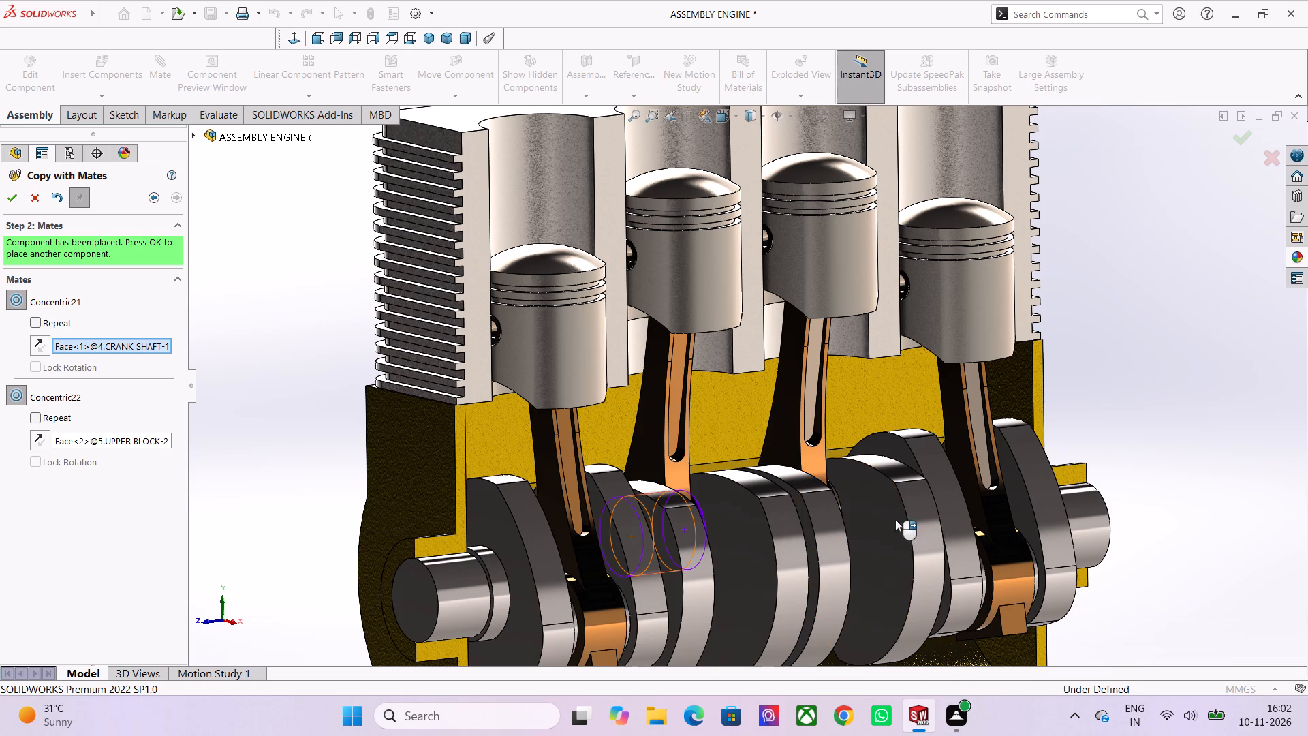
{"action": "scroll", "coordinate": [882, 490], "scroll_direction": "down", "scroll_amount": 2}
{"action": "scroll", "coordinate": [859, 384], "scroll_direction": "down", "scroll_amount": 4}
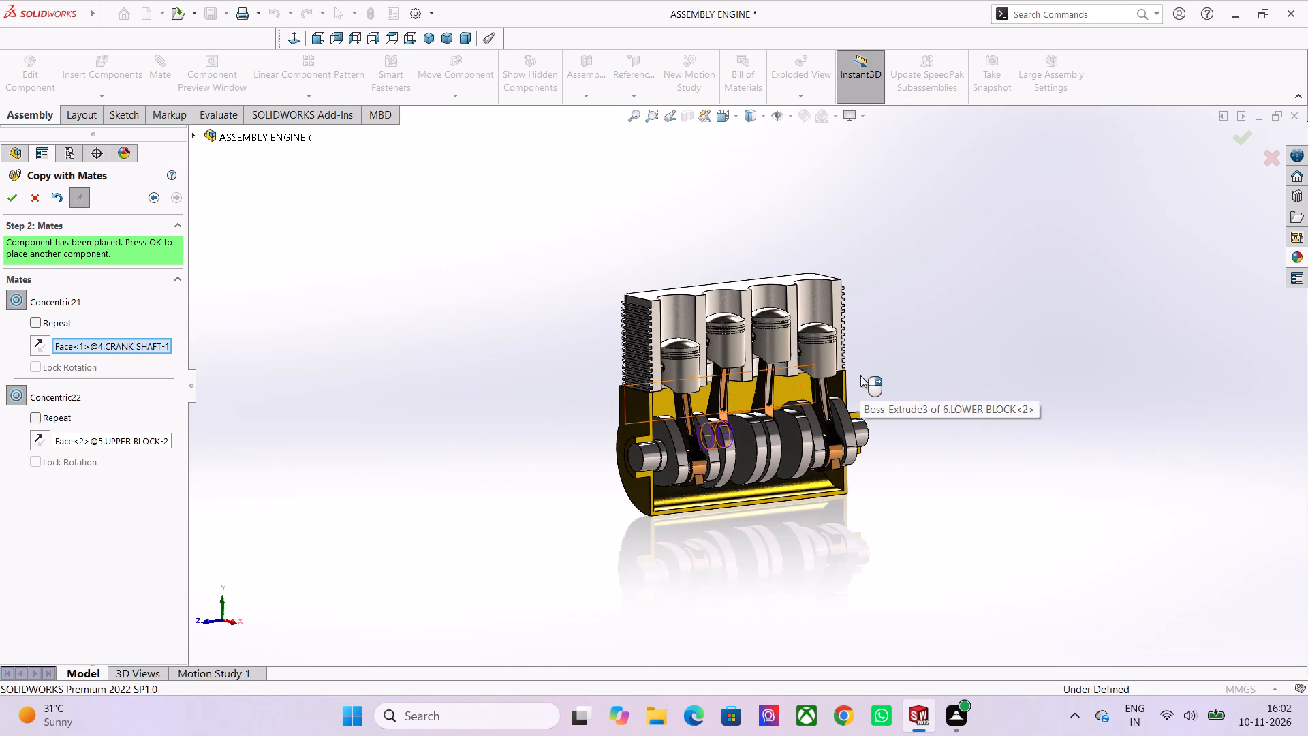
{"action": "scroll", "coordinate": [766, 351], "scroll_direction": "up", "scroll_amount": 2}
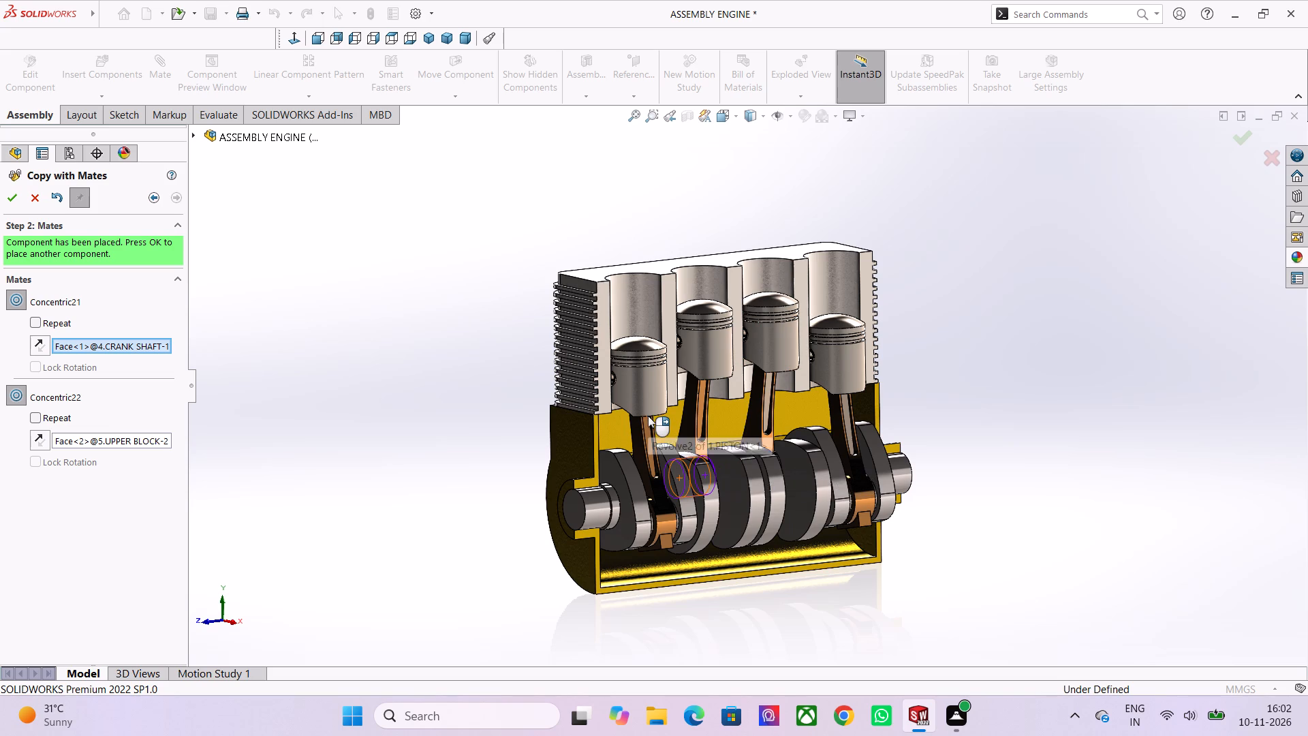
{"action": "scroll", "coordinate": [346, 296], "scroll_direction": "up", "scroll_amount": 2}
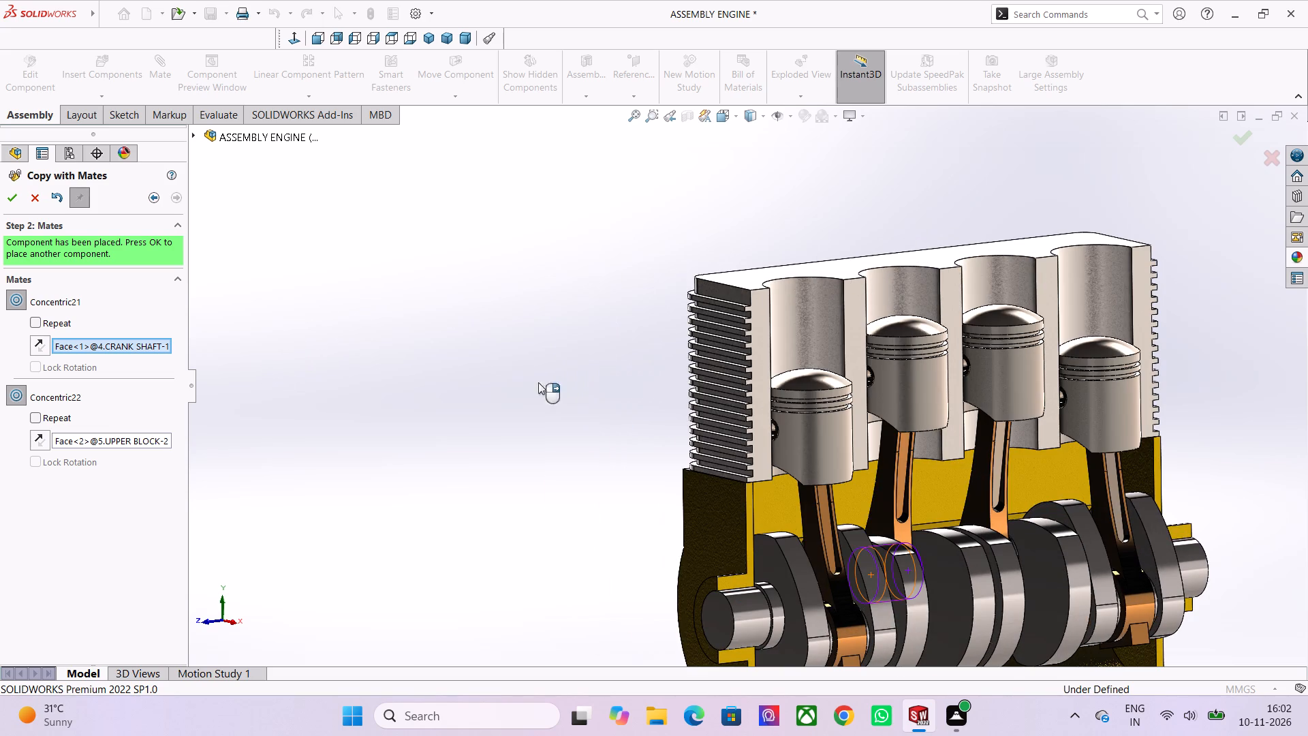
{"action": "scroll", "coordinate": [559, 401], "scroll_direction": "down", "scroll_amount": 2}
{"action": "scroll", "coordinate": [950, 566], "scroll_direction": "down", "scroll_amount": 1}
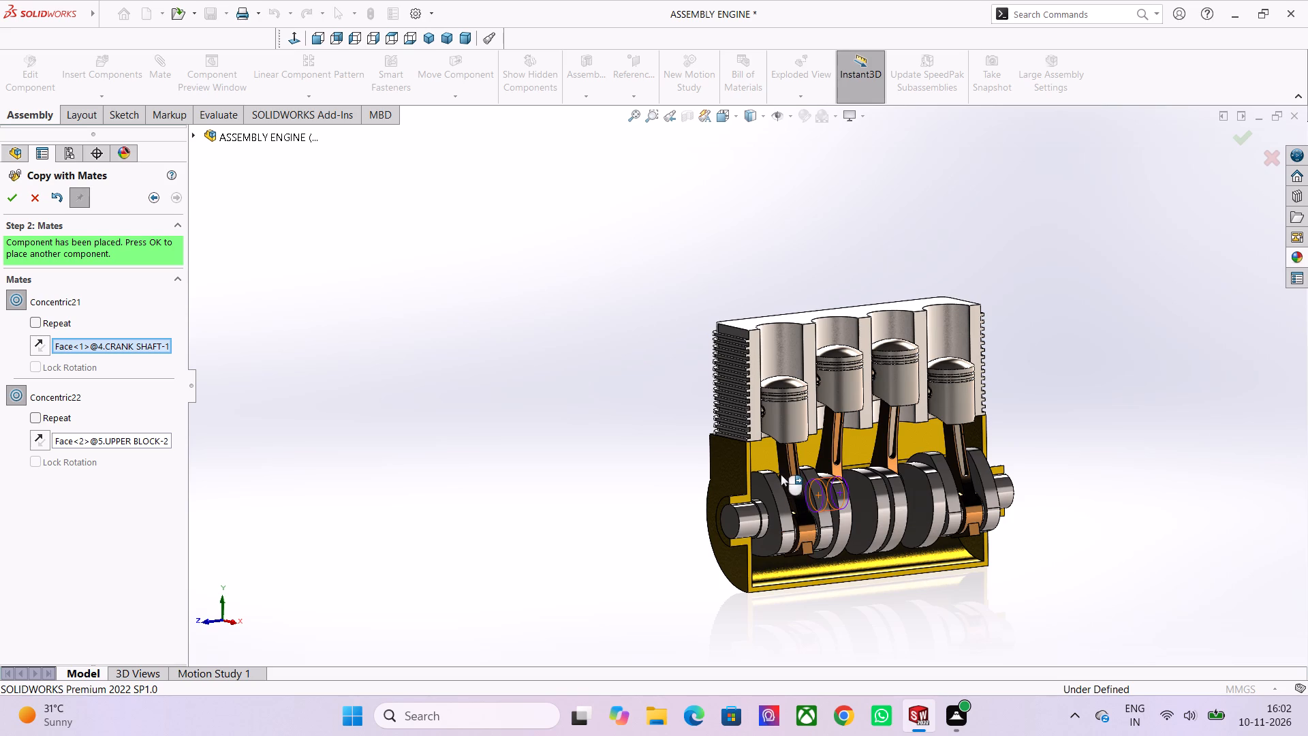
{"action": "scroll", "coordinate": [769, 457], "scroll_direction": "up", "scroll_amount": 1}
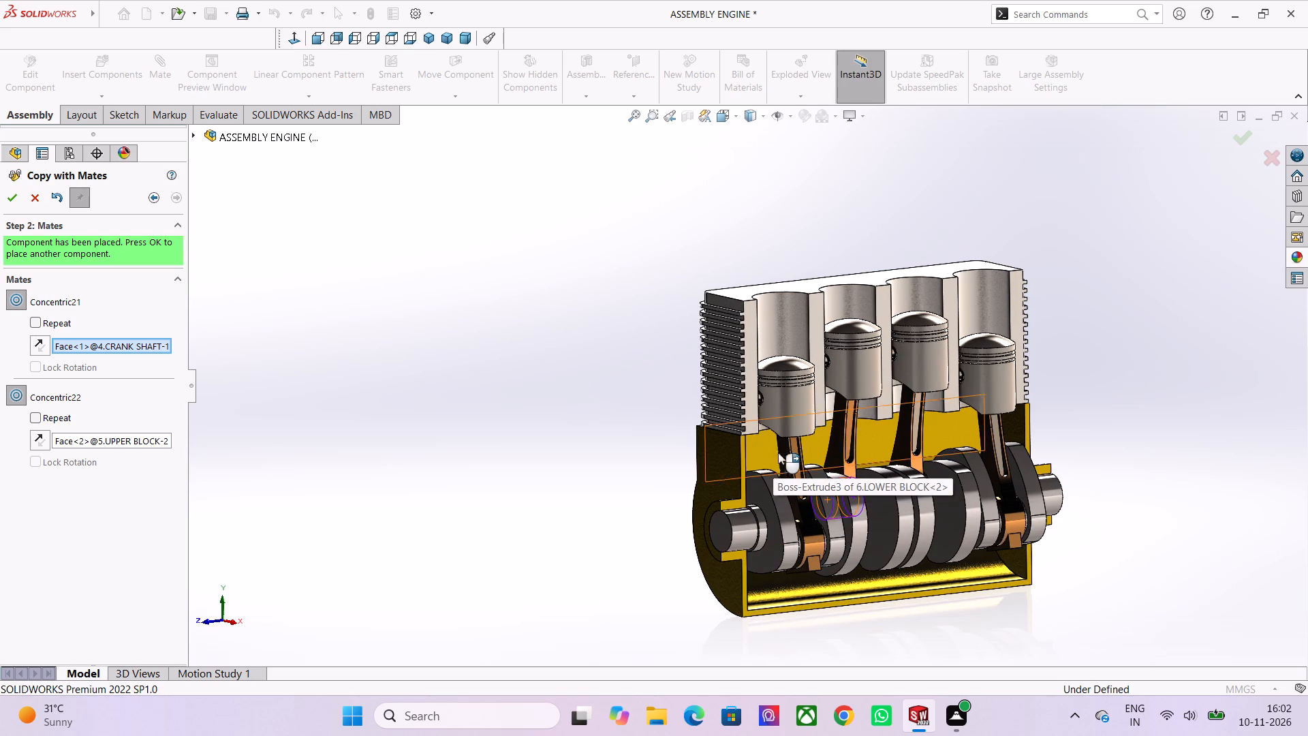
{"action": "scroll", "coordinate": [841, 454], "scroll_direction": "up", "scroll_amount": 3}
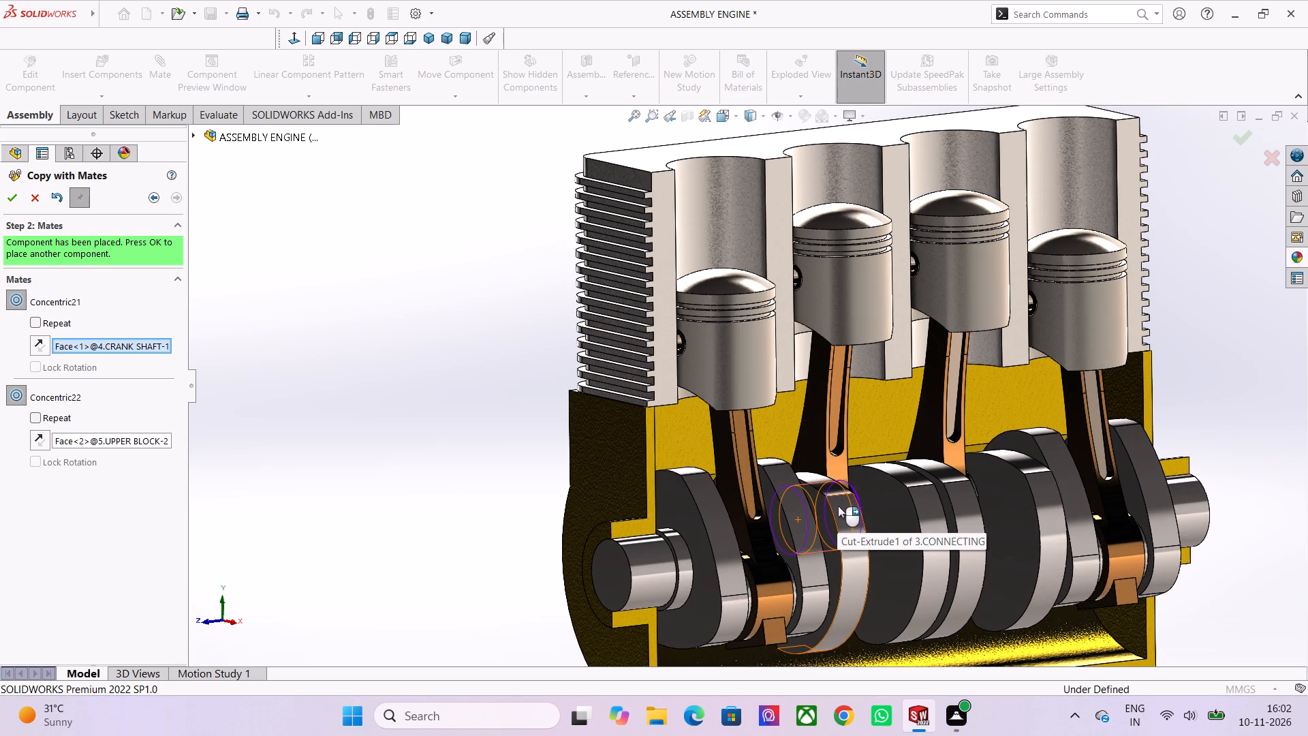
{"action": "scroll", "coordinate": [839, 544], "scroll_direction": "down", "scroll_amount": 3}
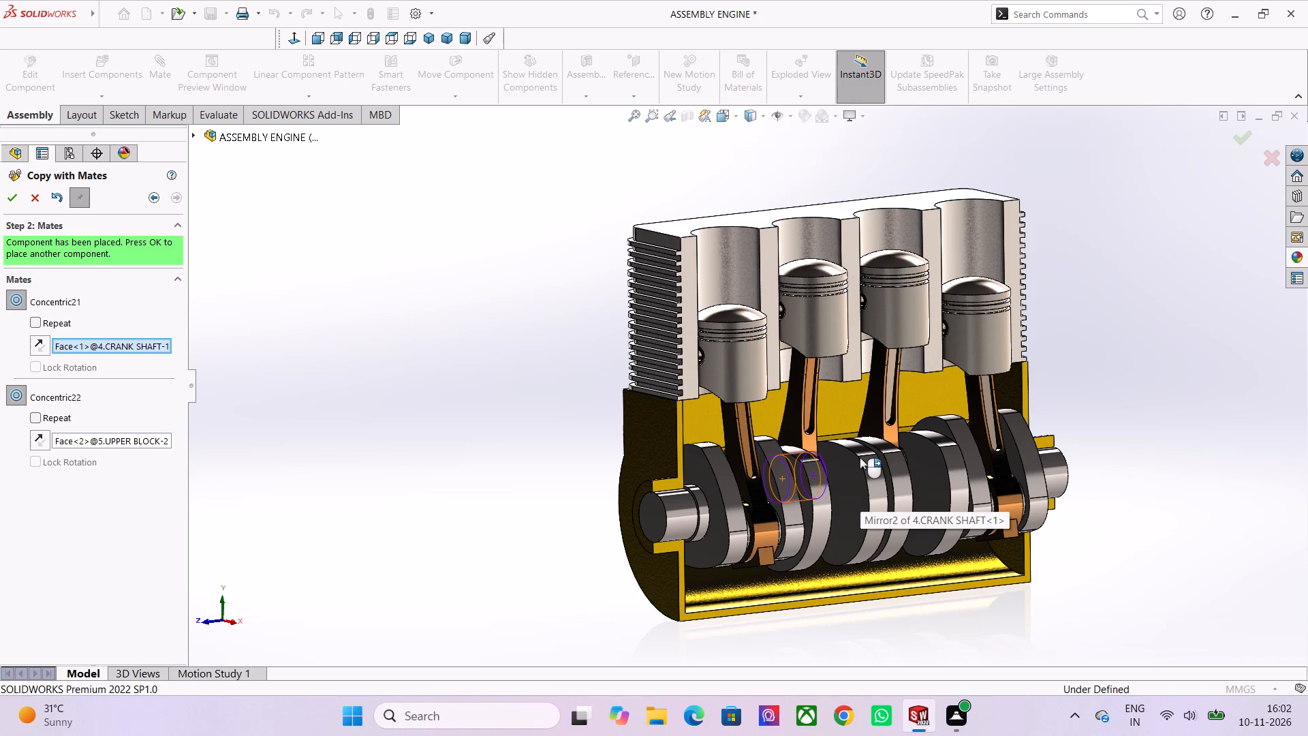
{"action": "scroll", "coordinate": [860, 438], "scroll_direction": "down", "scroll_amount": 3}
{"action": "scroll", "coordinate": [701, 239], "scroll_direction": "up", "scroll_amount": 2}
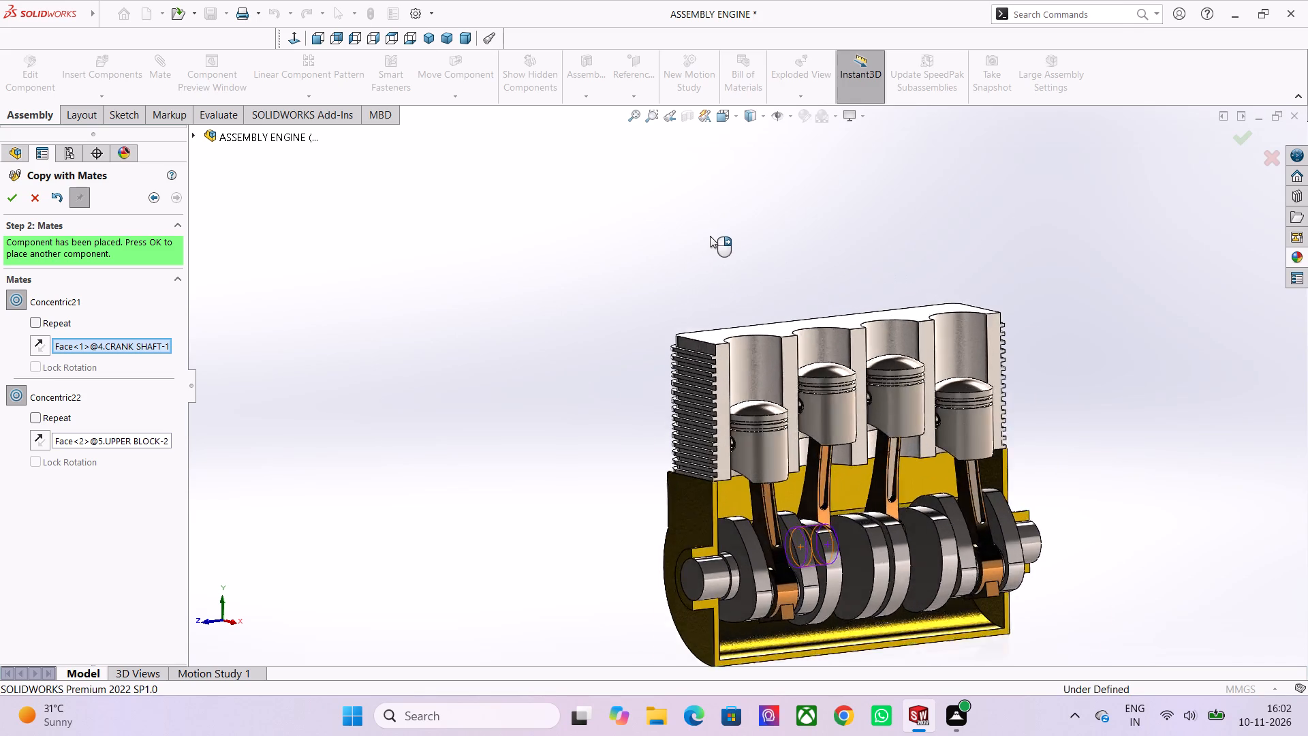
{"action": "scroll", "coordinate": [710, 236], "scroll_direction": "up", "scroll_amount": 1}
{"action": "scroll", "coordinate": [710, 236], "scroll_direction": "down", "scroll_amount": 3}
{"action": "scroll", "coordinate": [845, 622], "scroll_direction": "down", "scroll_amount": 2}
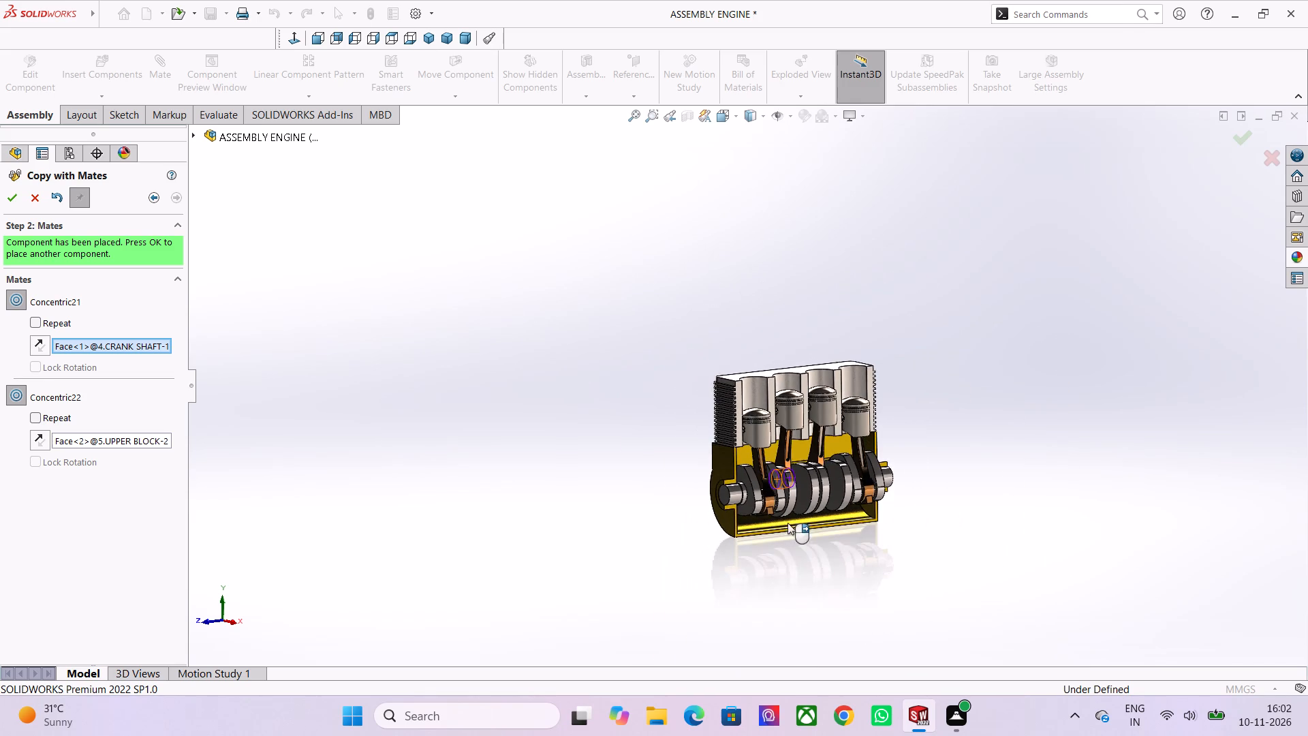
{"action": "scroll", "coordinate": [773, 435], "scroll_direction": "up", "scroll_amount": 7}
{"action": "scroll", "coordinate": [792, 513], "scroll_direction": "down", "scroll_amount": 2}
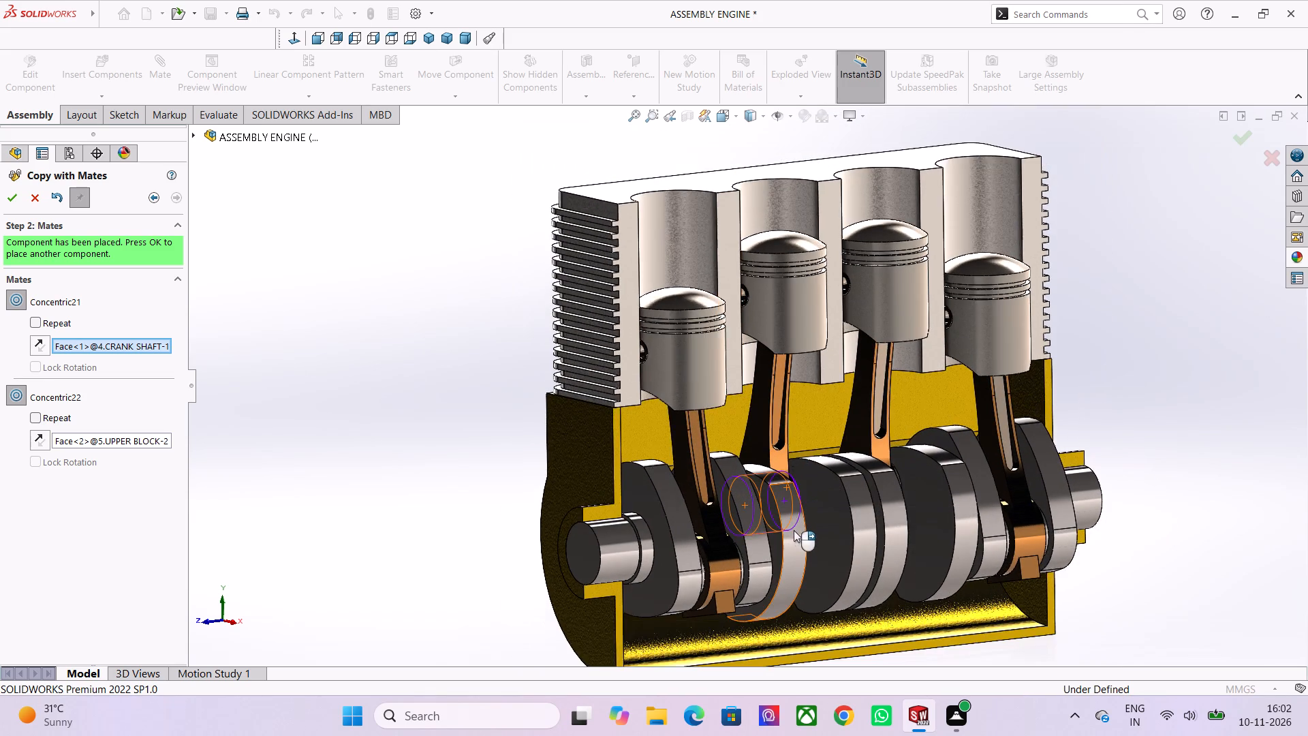
{"action": "scroll", "coordinate": [705, 412], "scroll_direction": "up", "scroll_amount": 3}
{"action": "scroll", "coordinate": [843, 460], "scroll_direction": "down", "scroll_amount": 2}
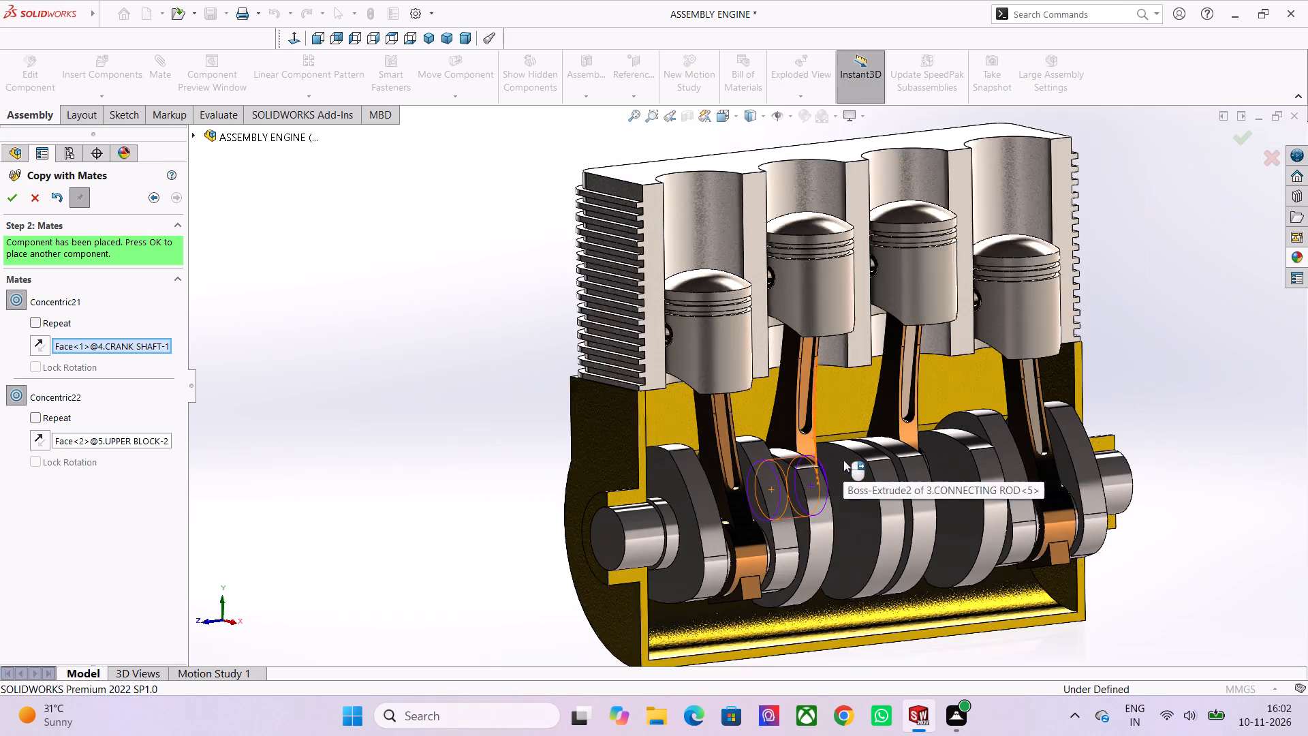
{"action": "scroll", "coordinate": [843, 460], "scroll_direction": "down", "scroll_amount": 3}
{"action": "scroll", "coordinate": [731, 394], "scroll_direction": "up", "scroll_amount": 3}
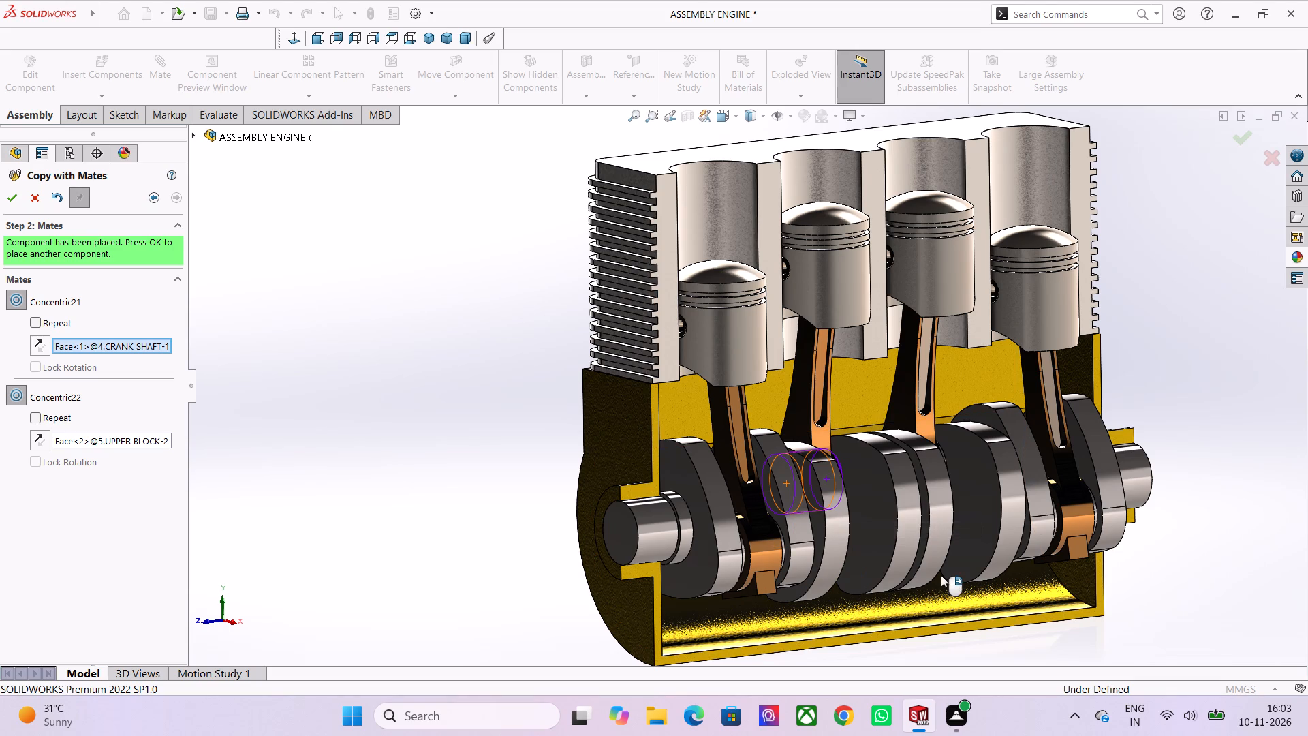
{"action": "scroll", "coordinate": [948, 596], "scroll_direction": "up", "scroll_amount": 2}
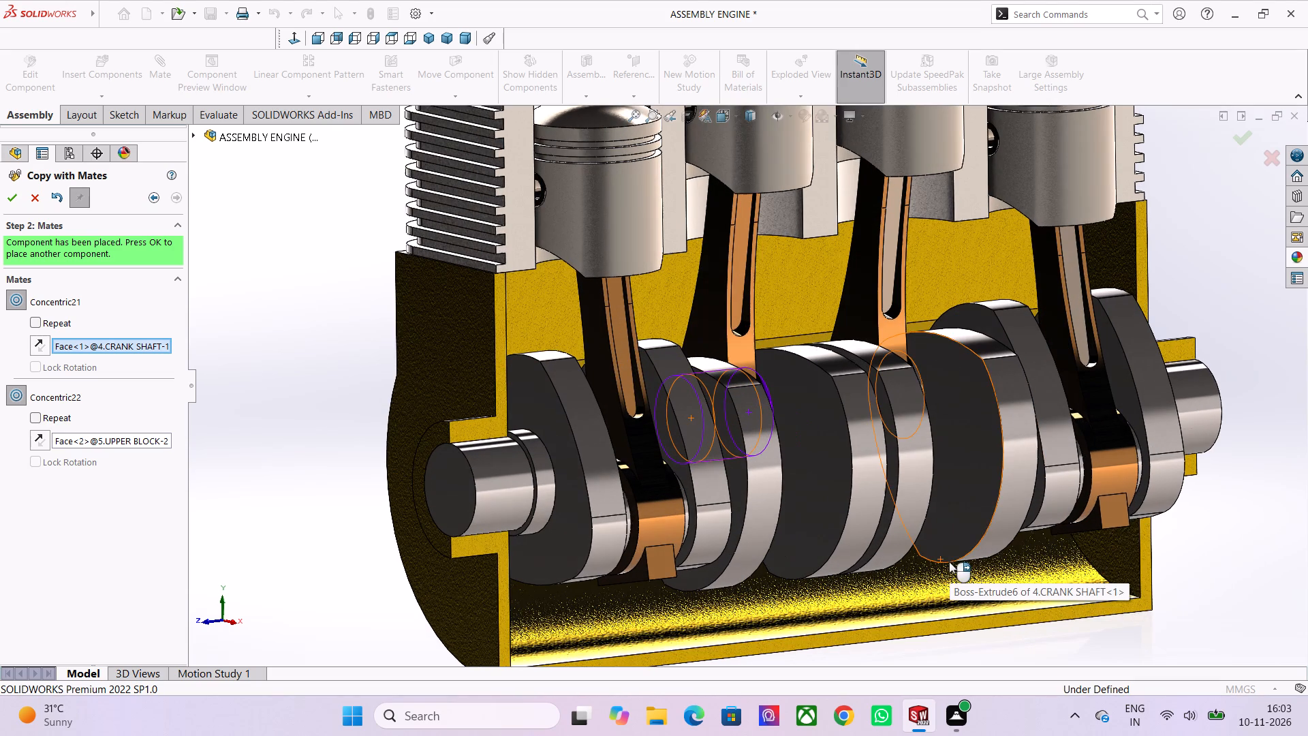
{"action": "scroll", "coordinate": [923, 573], "scroll_direction": "down", "scroll_amount": 3}
{"action": "scroll", "coordinate": [666, 331], "scroll_direction": "down", "scroll_amount": 2}
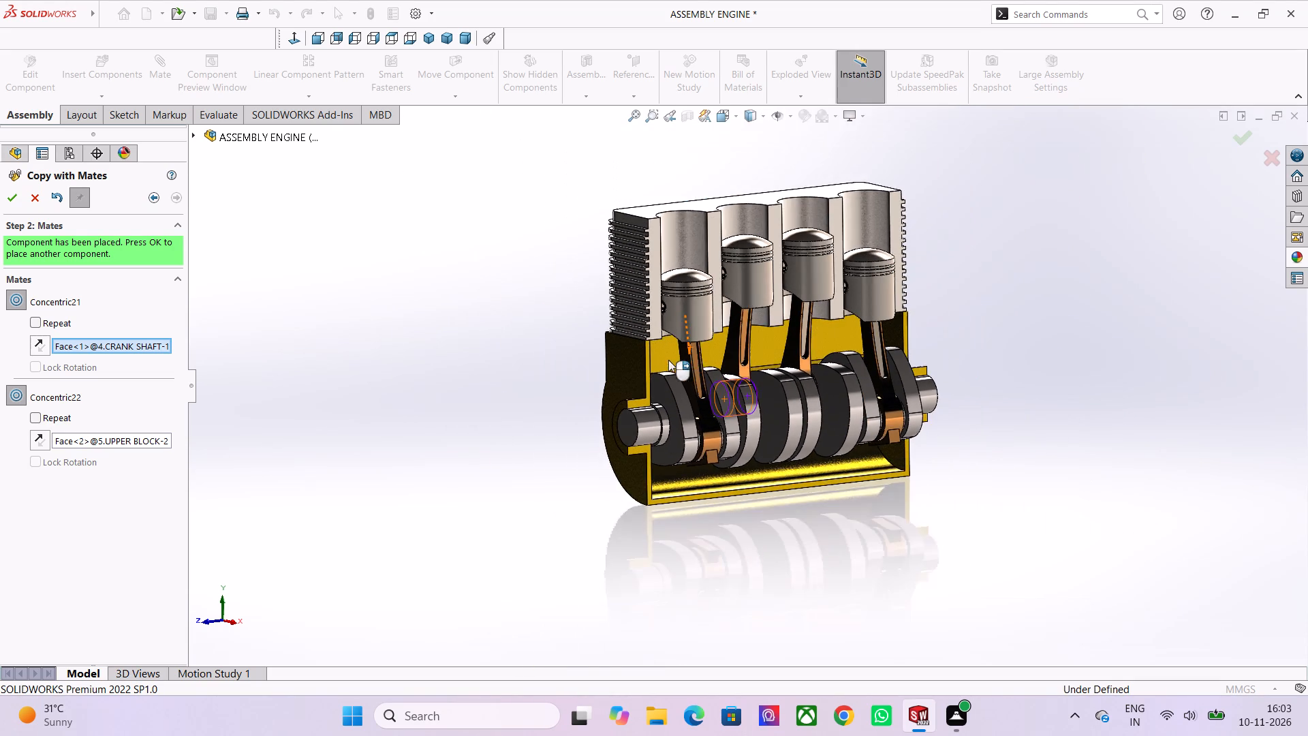
{"action": "scroll", "coordinate": [763, 355], "scroll_direction": "up", "scroll_amount": 2}
{"action": "scroll", "coordinate": [767, 354], "scroll_direction": "down", "scroll_amount": 1}
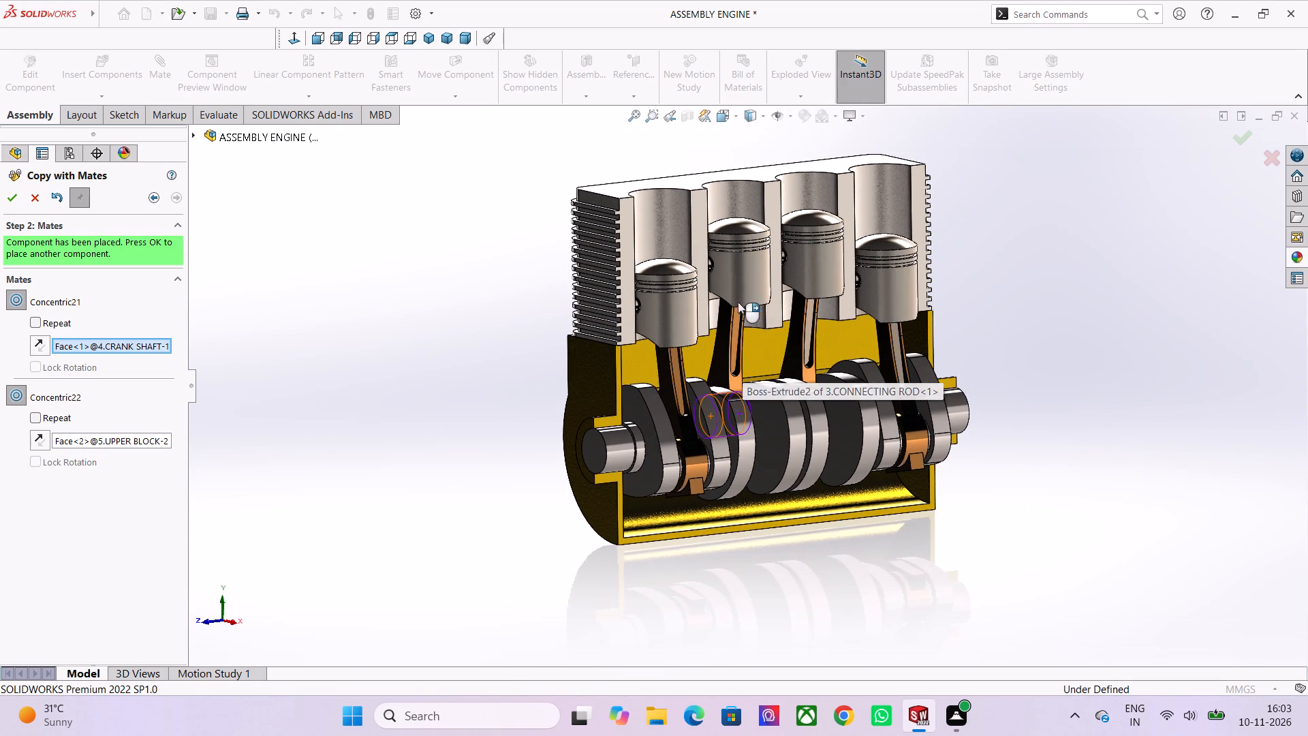
{"action": "scroll", "coordinate": [730, 309], "scroll_direction": "down", "scroll_amount": 3}
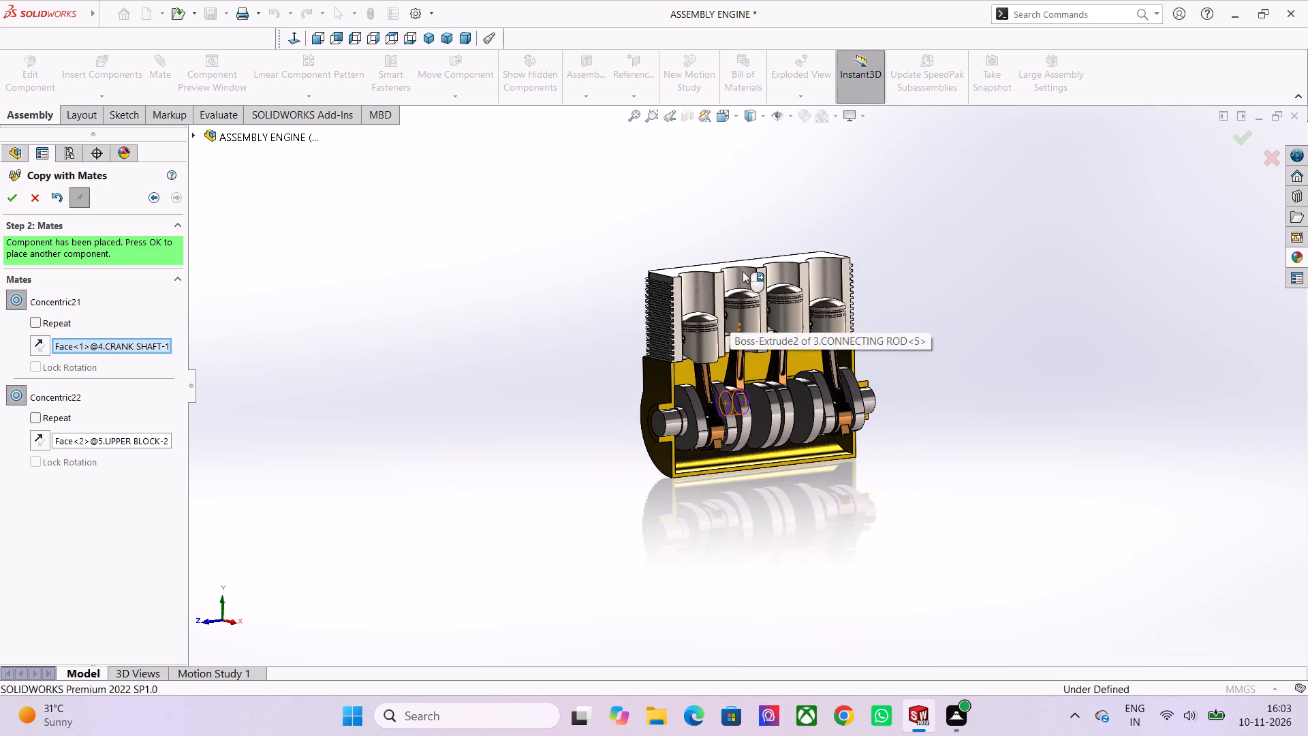
{"action": "scroll", "coordinate": [759, 269], "scroll_direction": "up", "scroll_amount": 4}
{"action": "scroll", "coordinate": [886, 562], "scroll_direction": "down", "scroll_amount": 2}
{"action": "scroll", "coordinate": [693, 489], "scroll_direction": "up", "scroll_amount": 4}
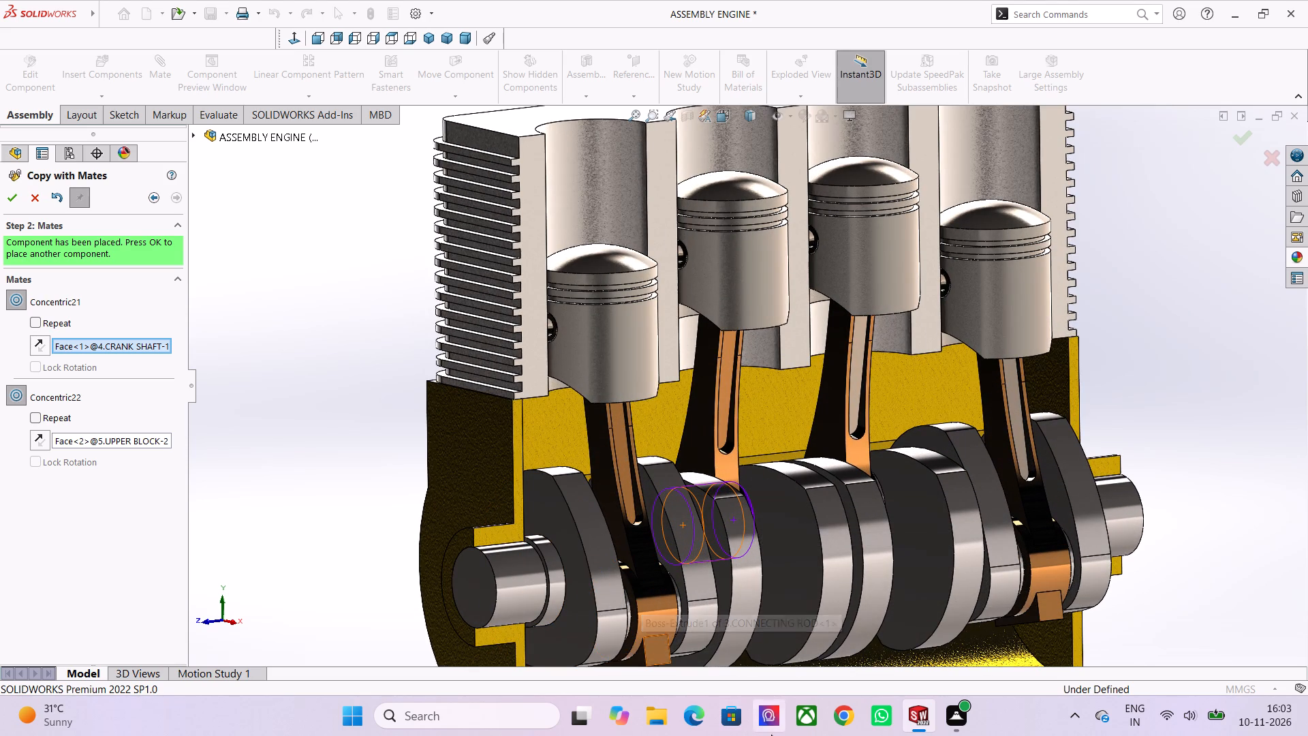
{"action": "scroll", "coordinate": [723, 541], "scroll_direction": "down", "scroll_amount": 3}
{"action": "scroll", "coordinate": [696, 418], "scroll_direction": "up", "scroll_amount": 3}
{"action": "scroll", "coordinate": [724, 471], "scroll_direction": "up", "scroll_amount": 2}
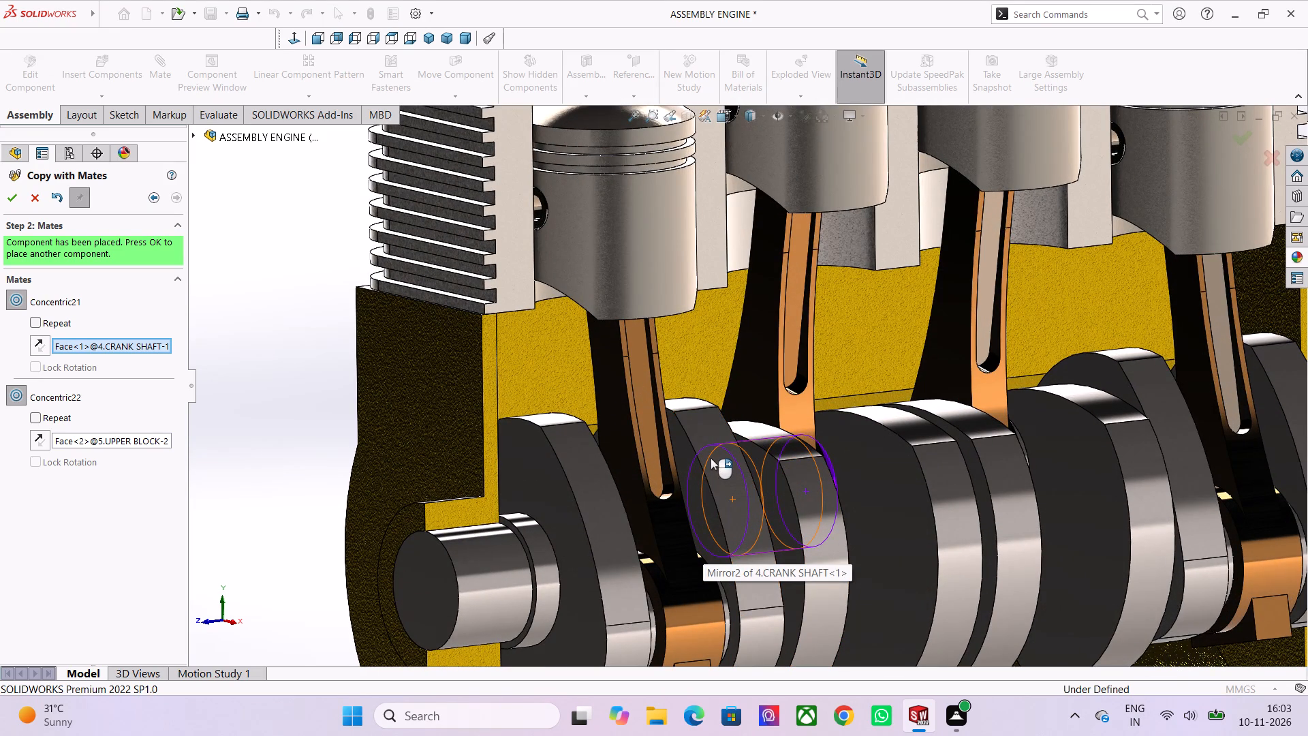
{"action": "scroll", "coordinate": [749, 569], "scroll_direction": "down", "scroll_amount": 5}
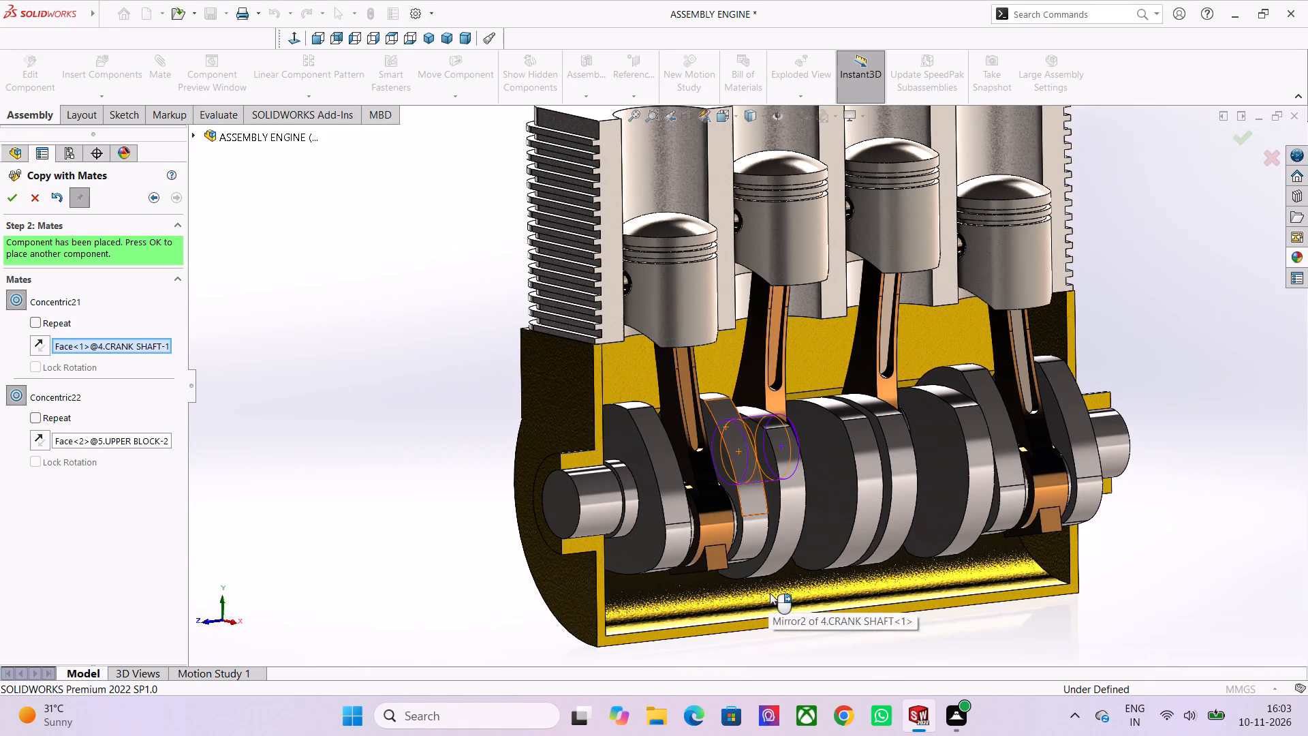
{"action": "scroll", "coordinate": [764, 474], "scroll_direction": "down", "scroll_amount": 3}
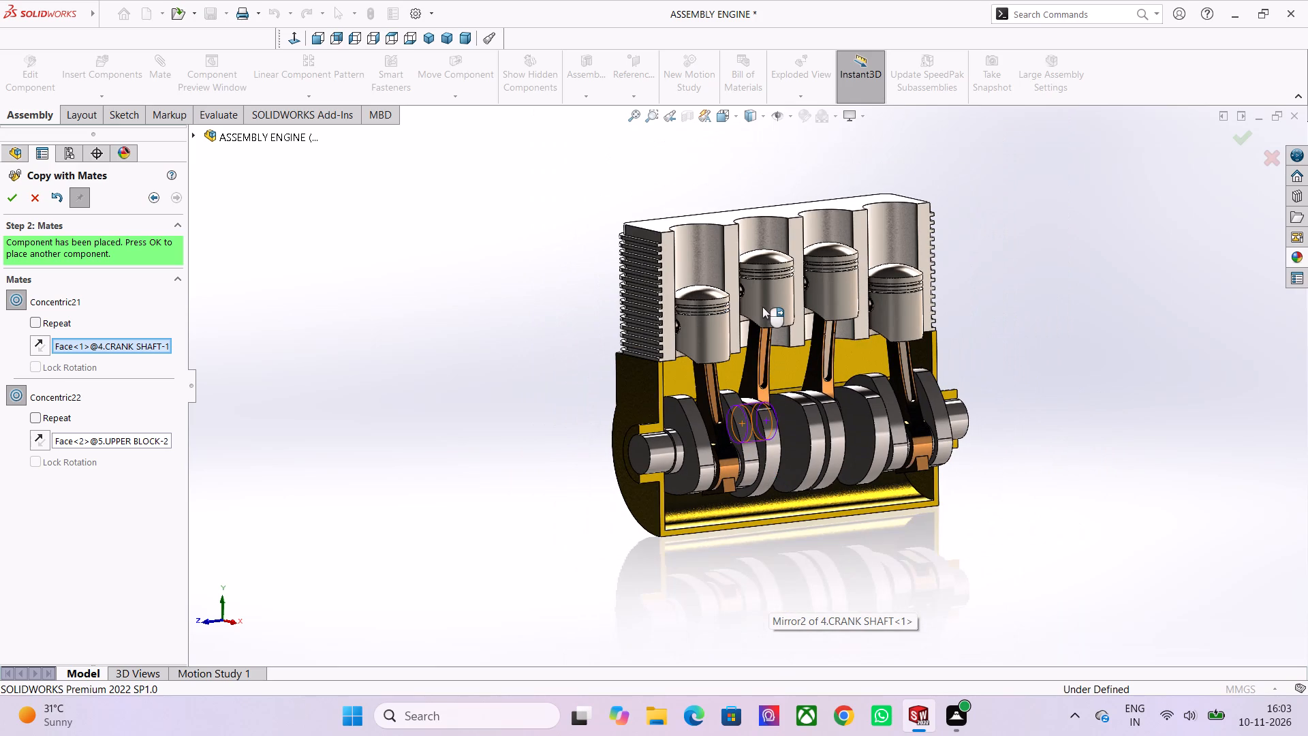
{"action": "scroll", "coordinate": [757, 316], "scroll_direction": "up", "scroll_amount": 3}
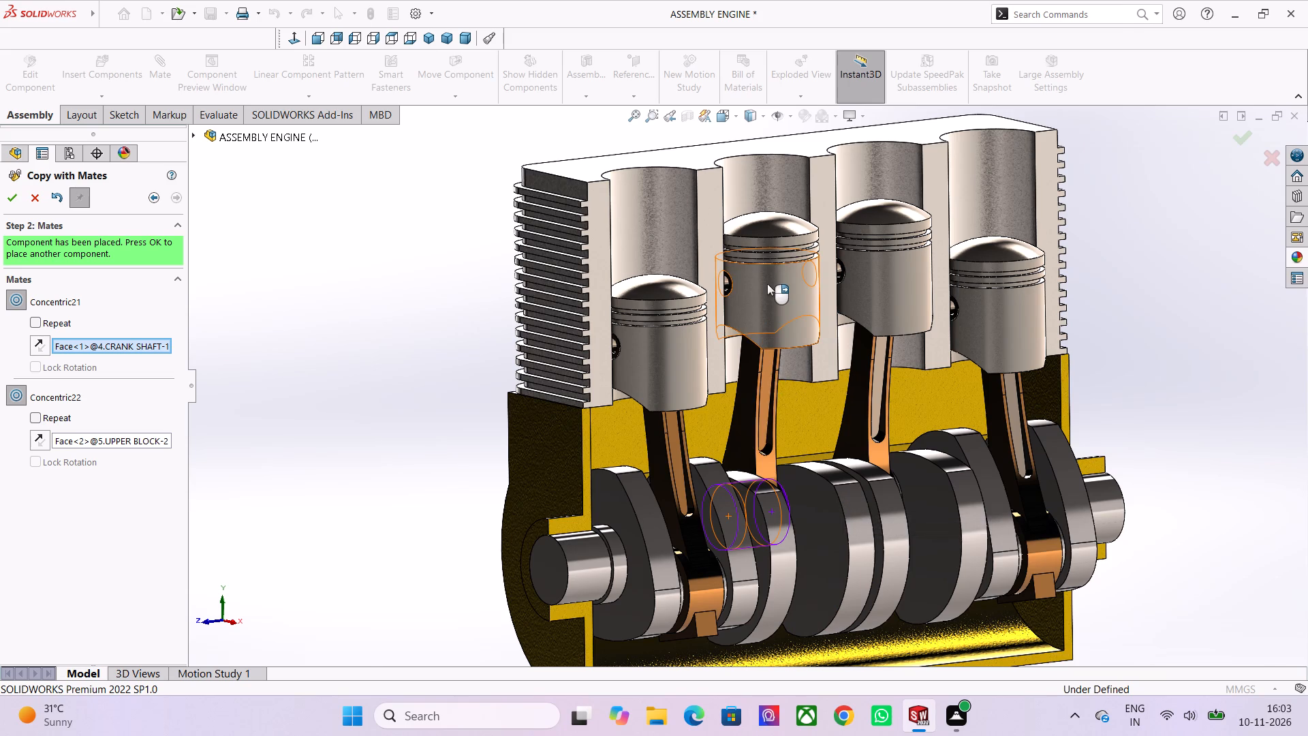
{"action": "scroll", "coordinate": [770, 283], "scroll_direction": "up", "scroll_amount": 3}
{"action": "scroll", "coordinate": [781, 341], "scroll_direction": "down", "scroll_amount": 4}
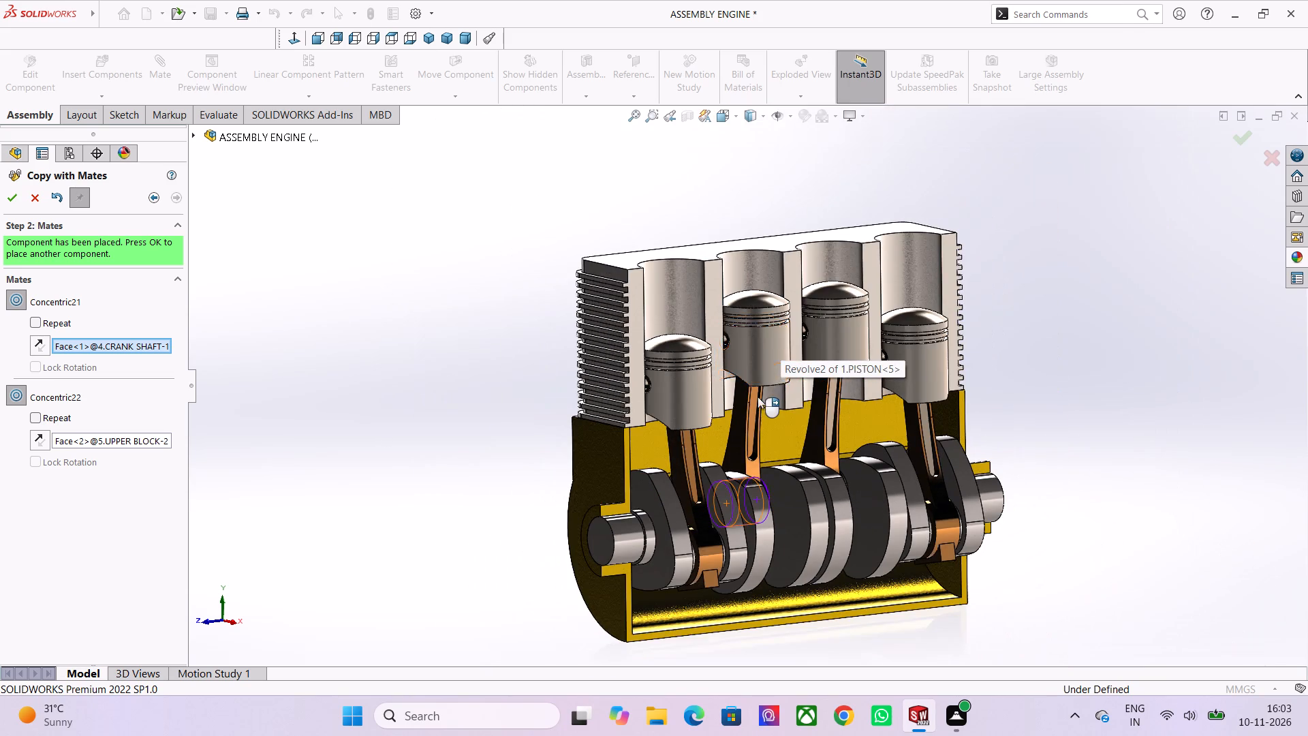
{"action": "scroll", "coordinate": [758, 401], "scroll_direction": "down", "scroll_amount": 2}
{"action": "scroll", "coordinate": [715, 352], "scroll_direction": "up", "scroll_amount": 4}
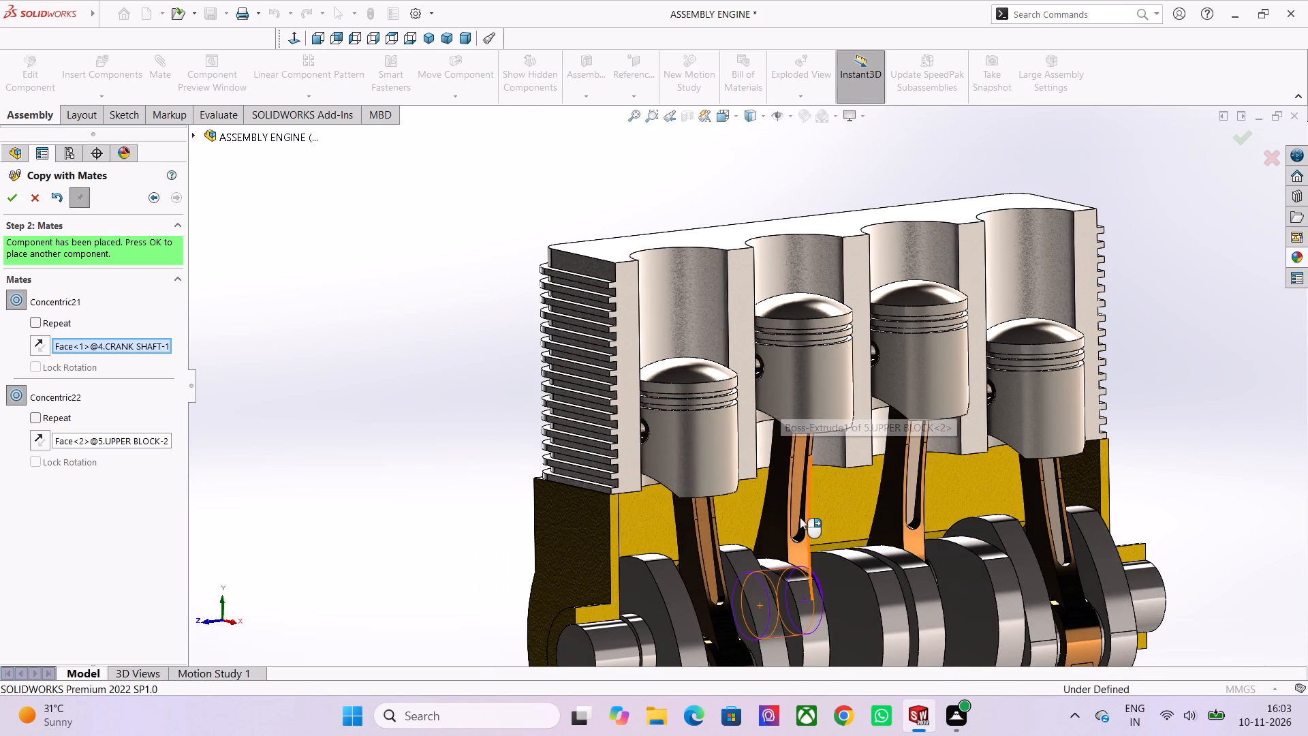
{"action": "scroll", "coordinate": [783, 568], "scroll_direction": "down", "scroll_amount": 3}
{"action": "scroll", "coordinate": [732, 482], "scroll_direction": "up", "scroll_amount": 4}
{"action": "scroll", "coordinate": [781, 405], "scroll_direction": "up", "scroll_amount": 4}
{"action": "scroll", "coordinate": [820, 416], "scroll_direction": "down", "scroll_amount": 2}
{"action": "scroll", "coordinate": [760, 500], "scroll_direction": "down", "scroll_amount": 6}
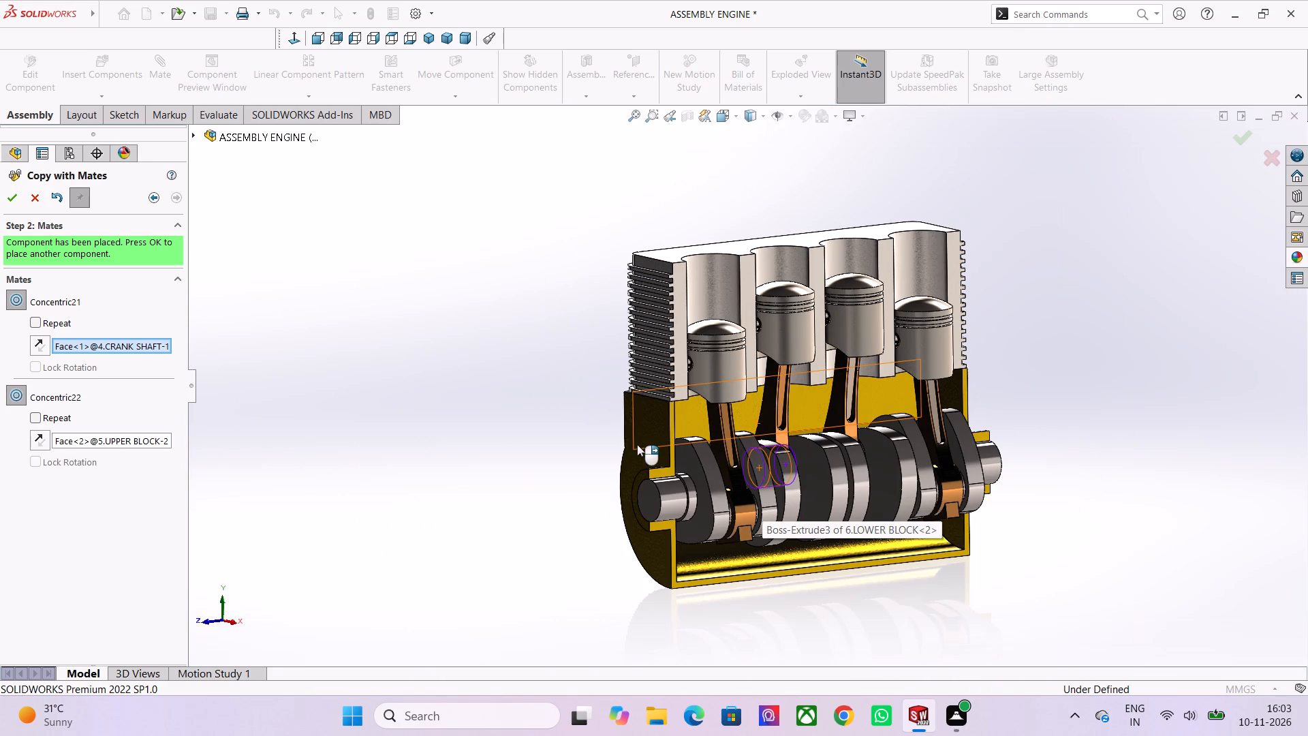
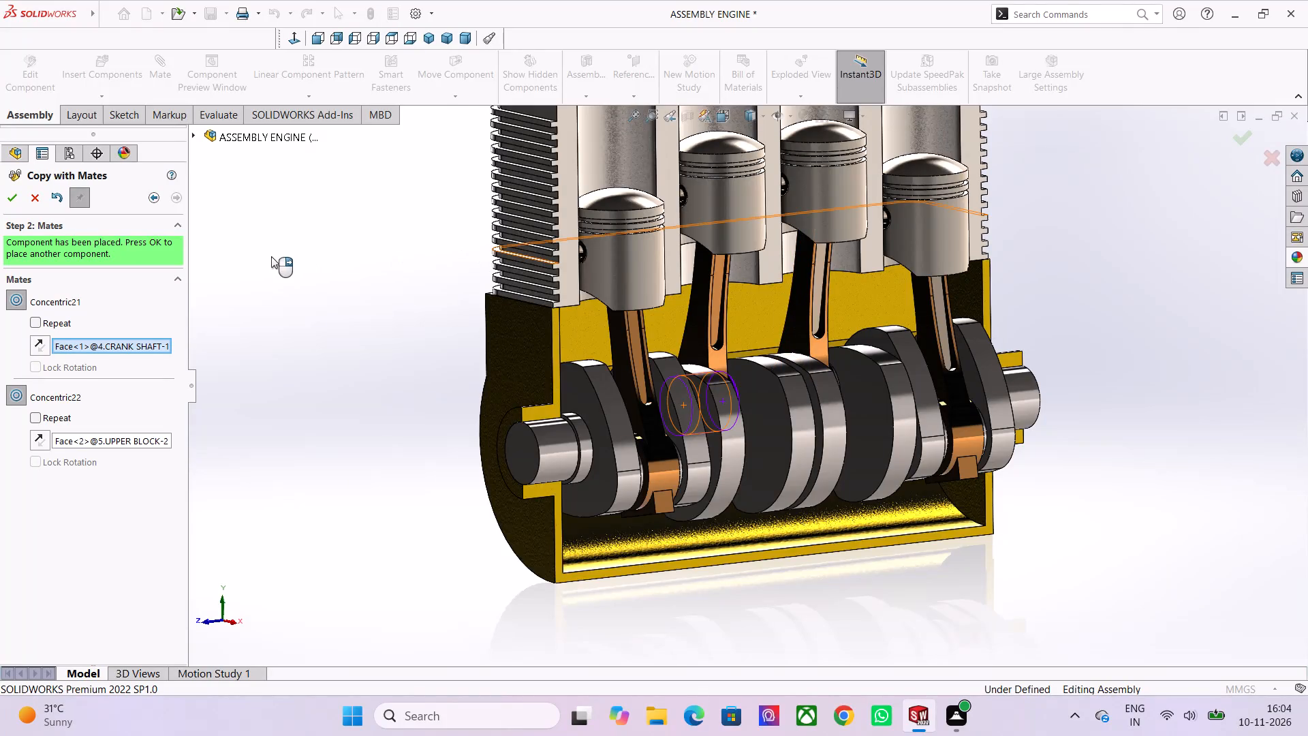
Rotate the crankshaft back and forth to check that all four pistons and connecting rods follow its motion.
{"action": "scroll", "coordinate": [249, 245], "scroll_direction": "down", "scroll_amount": 3}
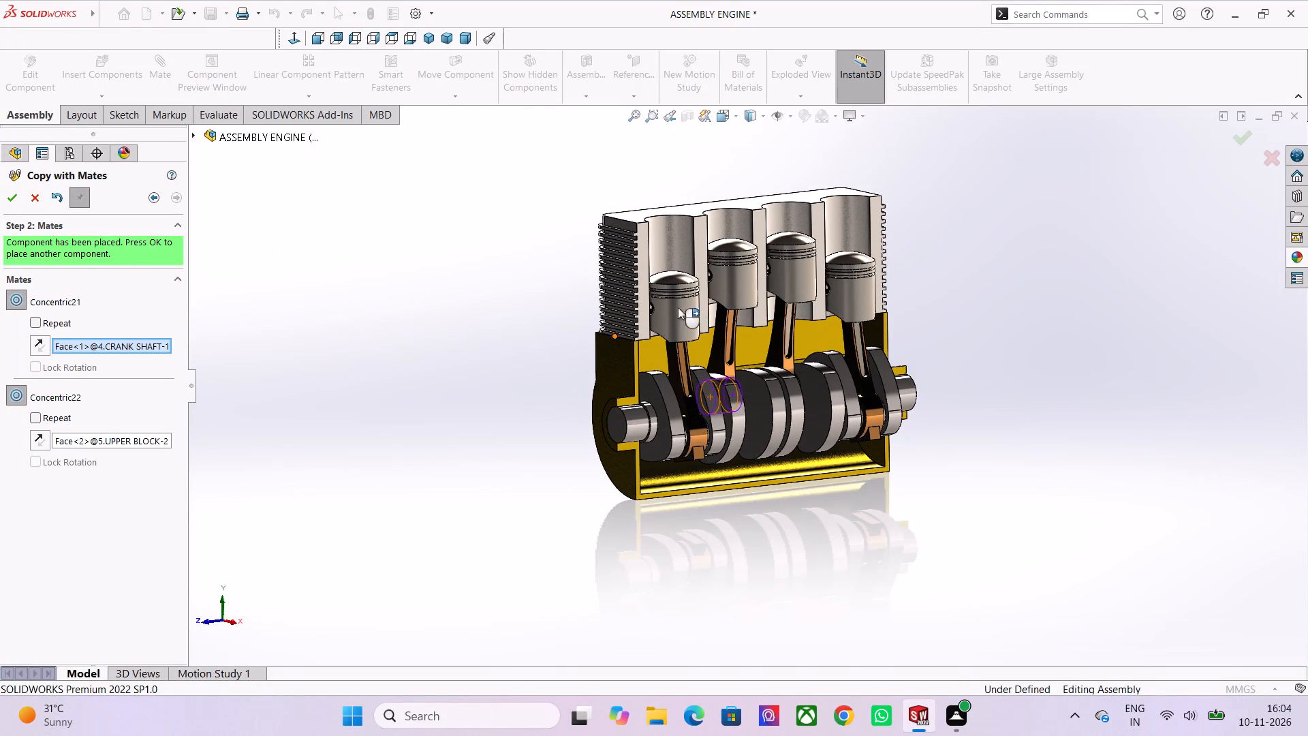
{"action": "scroll", "coordinate": [890, 293], "scroll_direction": "up", "scroll_amount": 2}
{"action": "scroll", "coordinate": [894, 388], "scroll_direction": "down", "scroll_amount": 2}
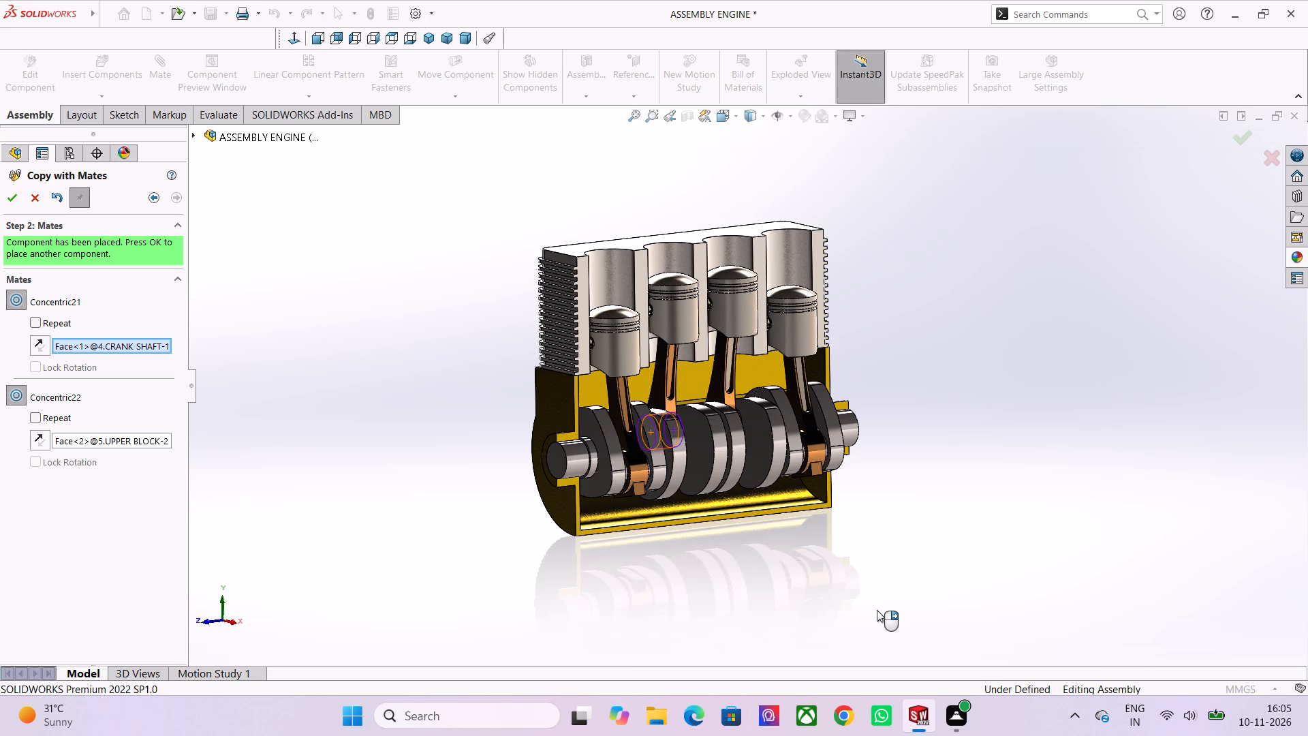
{"action": "middle_click_drag", "start_coordinate": [728, 584], "coordinate": [803, 587]}
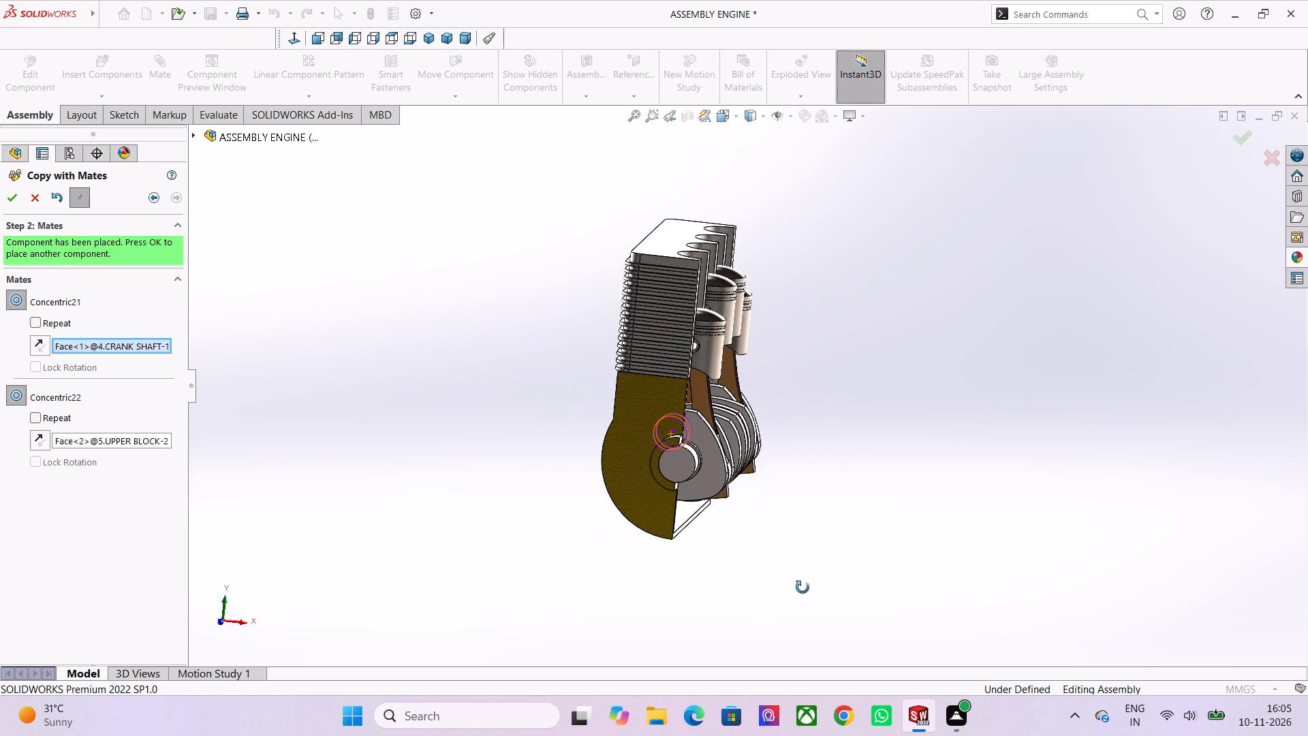
{"action": "middle_click_drag", "start_coordinate": [803, 587], "coordinate": [801, 587]}
{"action": "left_click_drag", "start_coordinate": [682, 453], "coordinate": [690, 462]}
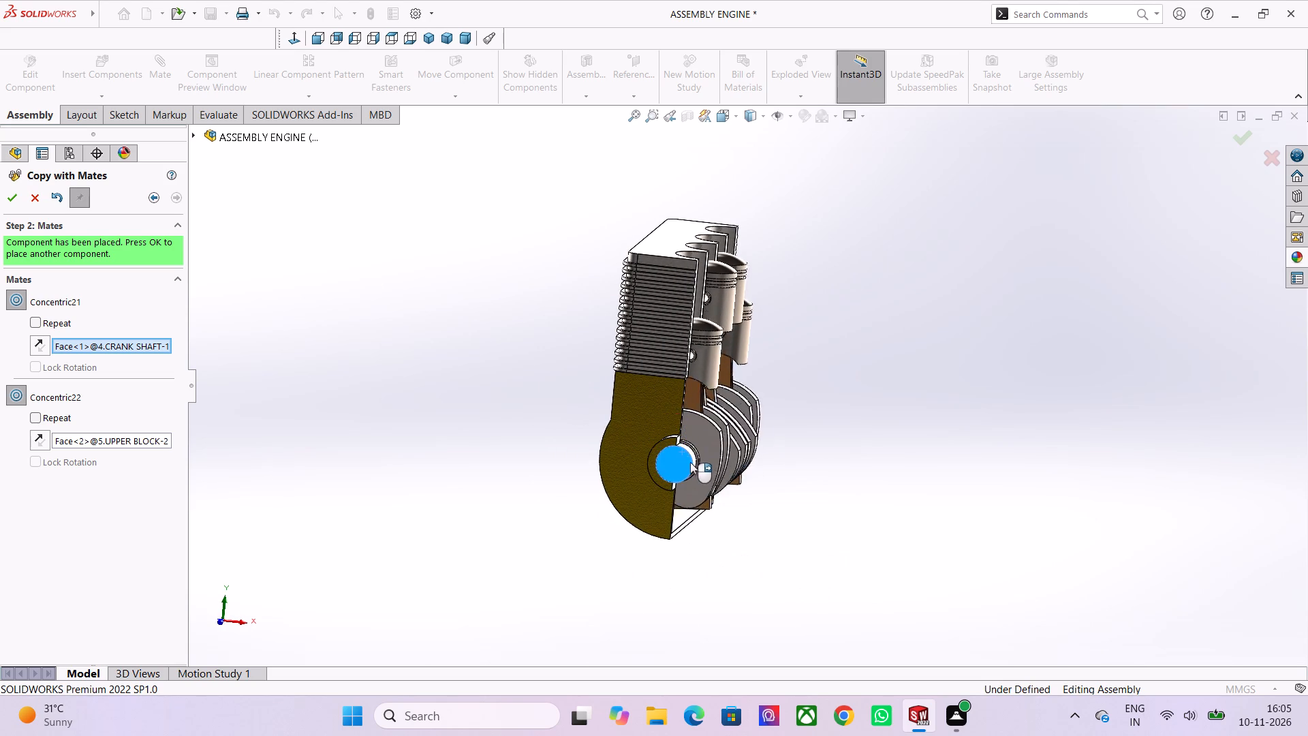
{"action": "left_click_drag", "start_coordinate": [690, 462], "coordinate": [655, 434]}
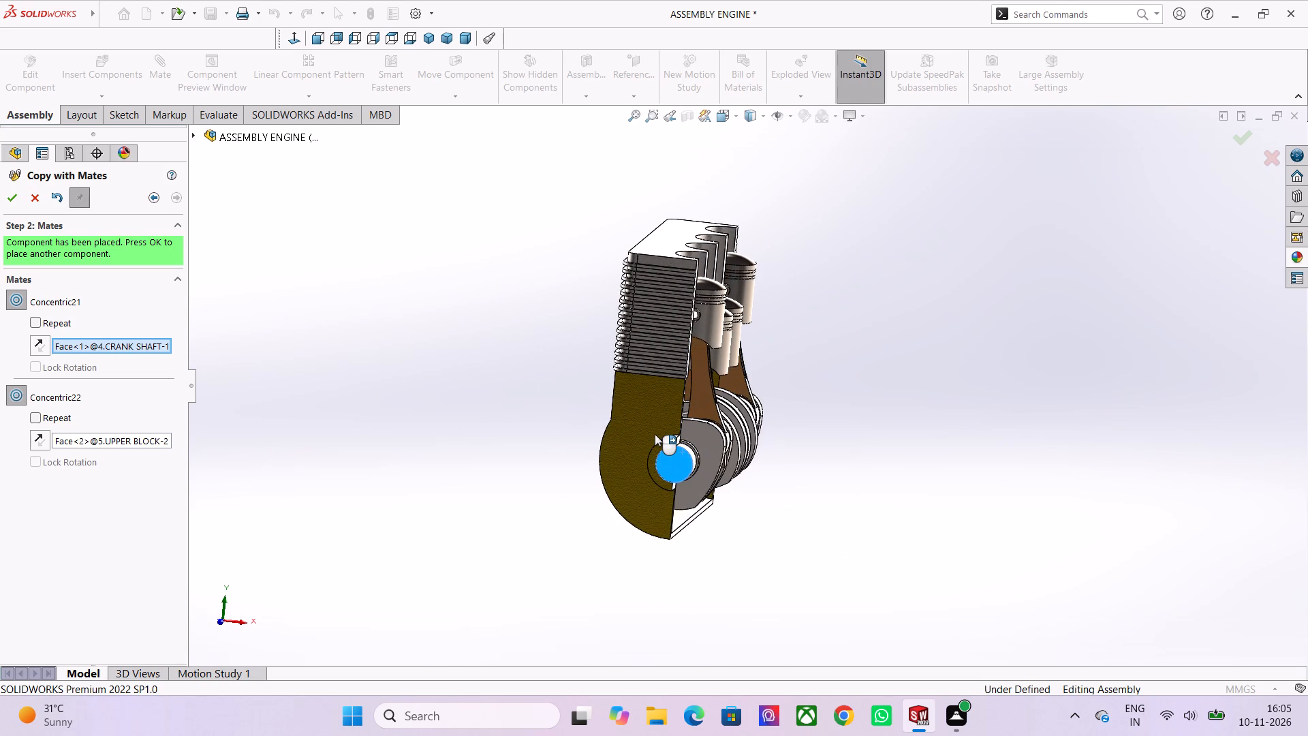
{"action": "left_click_drag", "start_coordinate": [655, 434], "coordinate": [672, 439]}
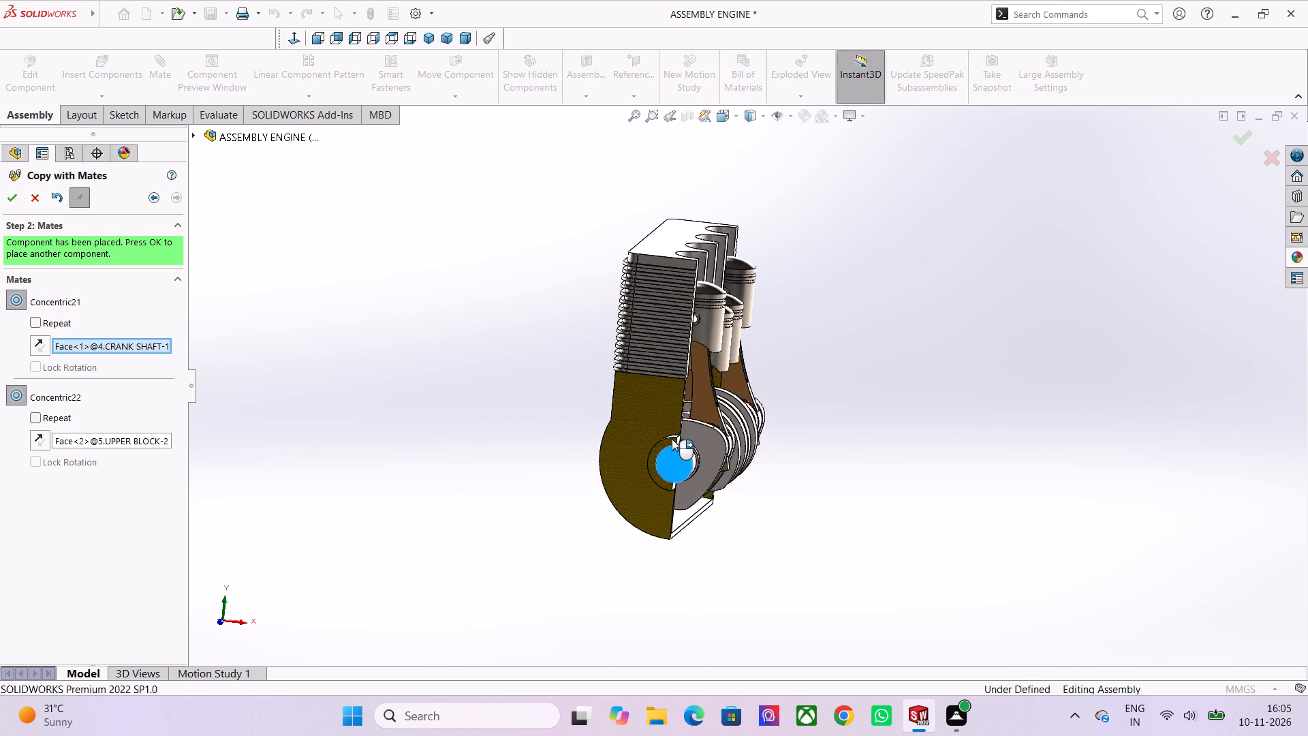
{"action": "left_click_drag", "start_coordinate": [672, 439], "coordinate": [708, 433]}
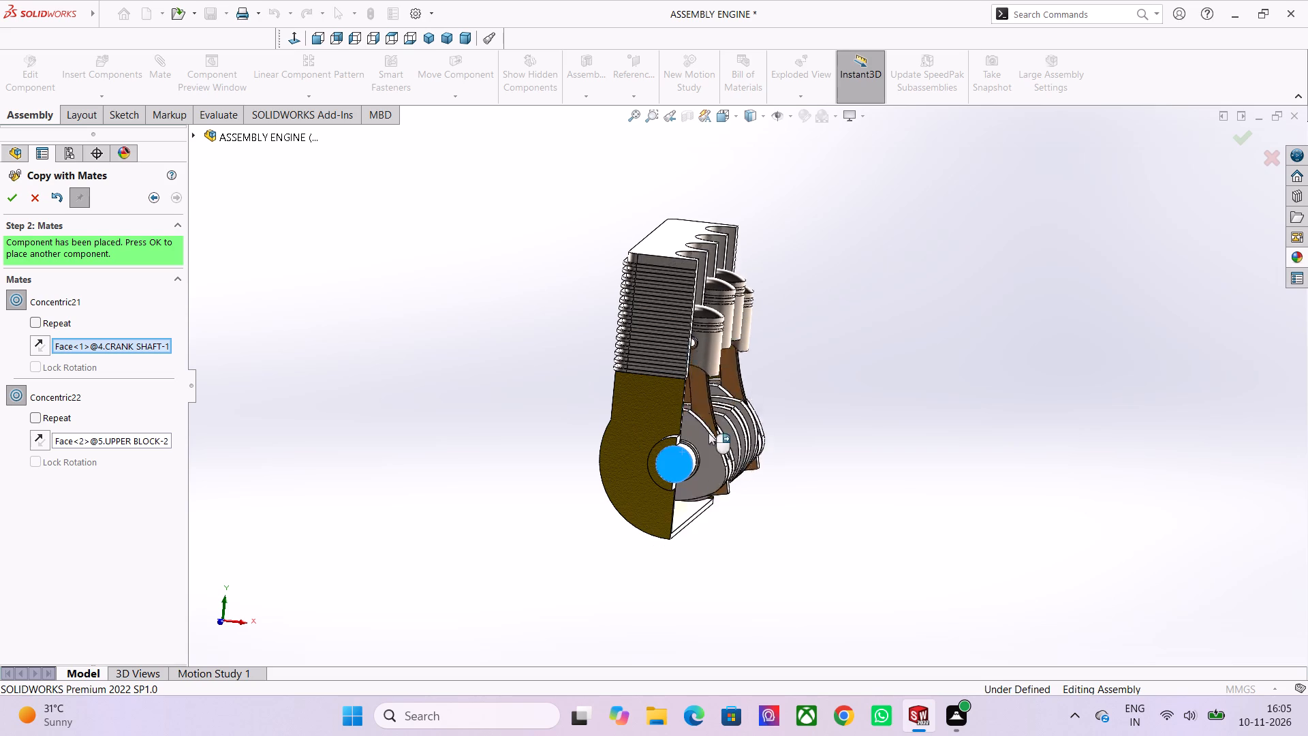
{"action": "left_click_drag", "start_coordinate": [708, 433], "coordinate": [930, 440]}
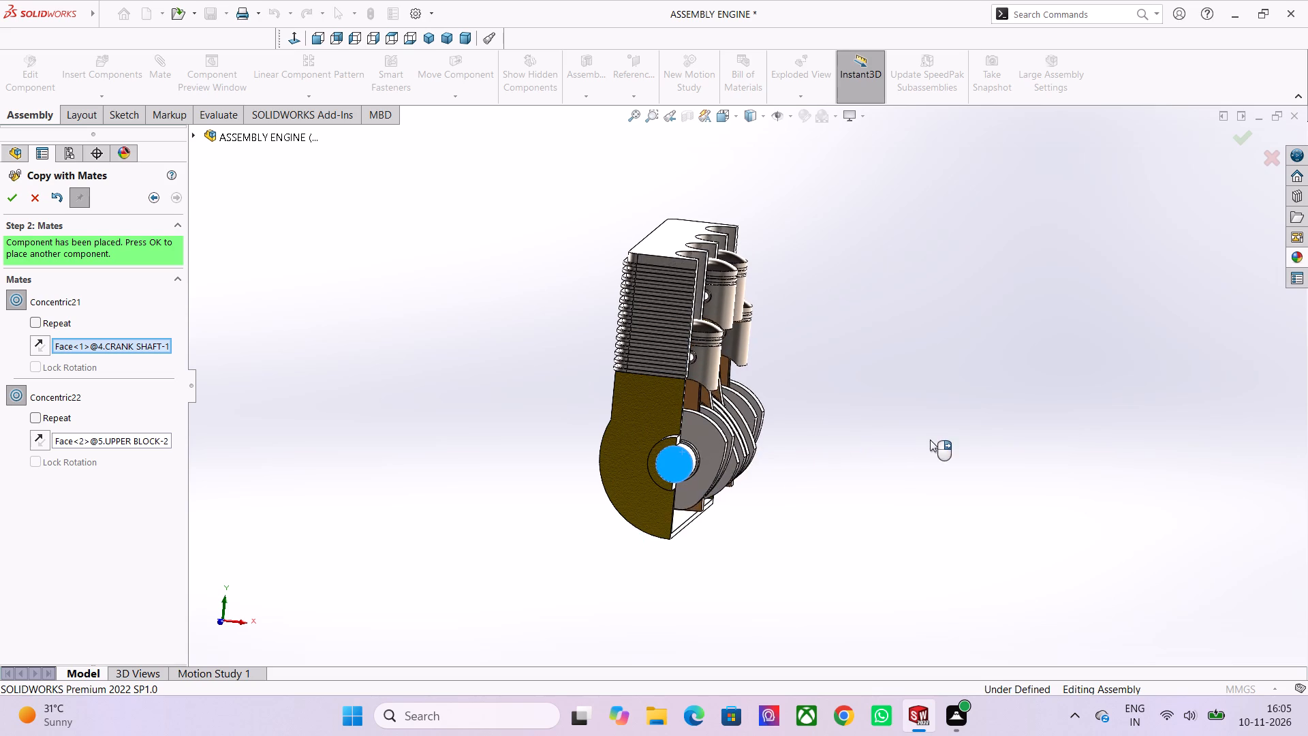
{"action": "left_click_drag", "start_coordinate": [930, 440], "coordinate": [726, 503]}
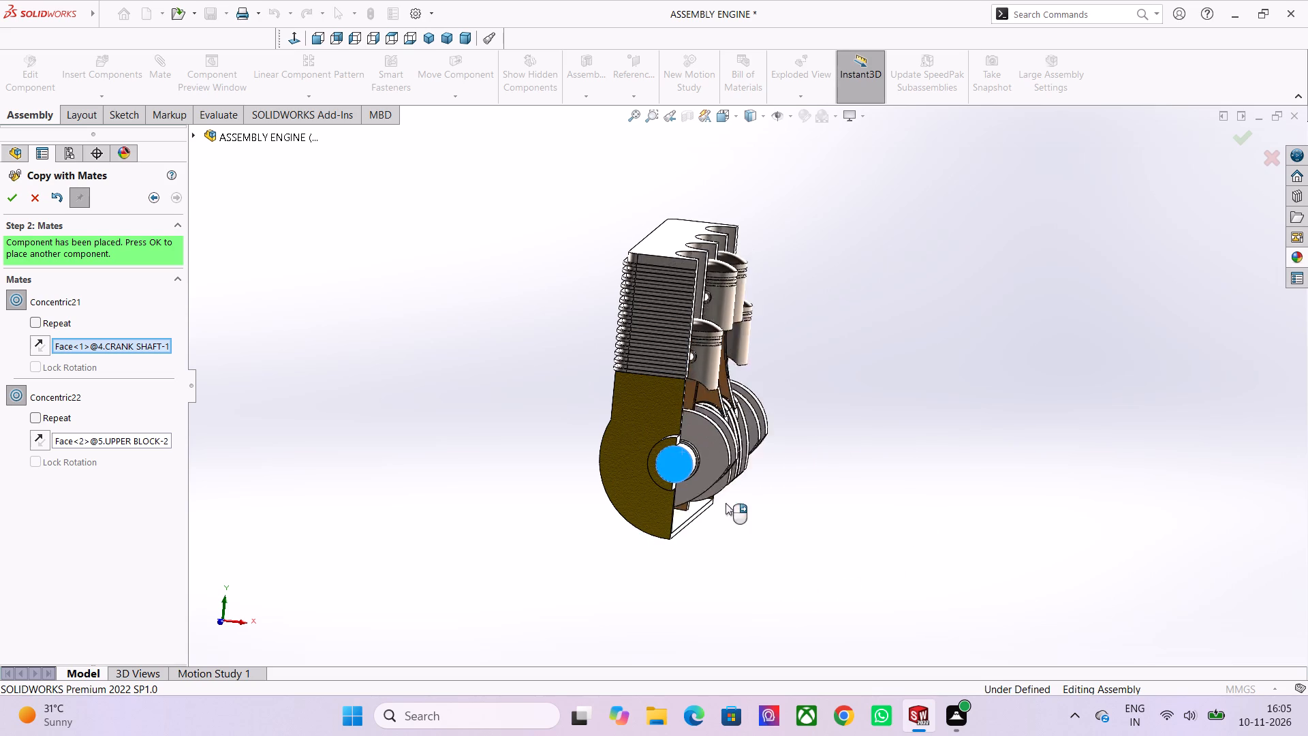
{"action": "left_click_drag", "start_coordinate": [726, 503], "coordinate": [608, 443]}
{"action": "left_click", "coordinate": [490, 415]}
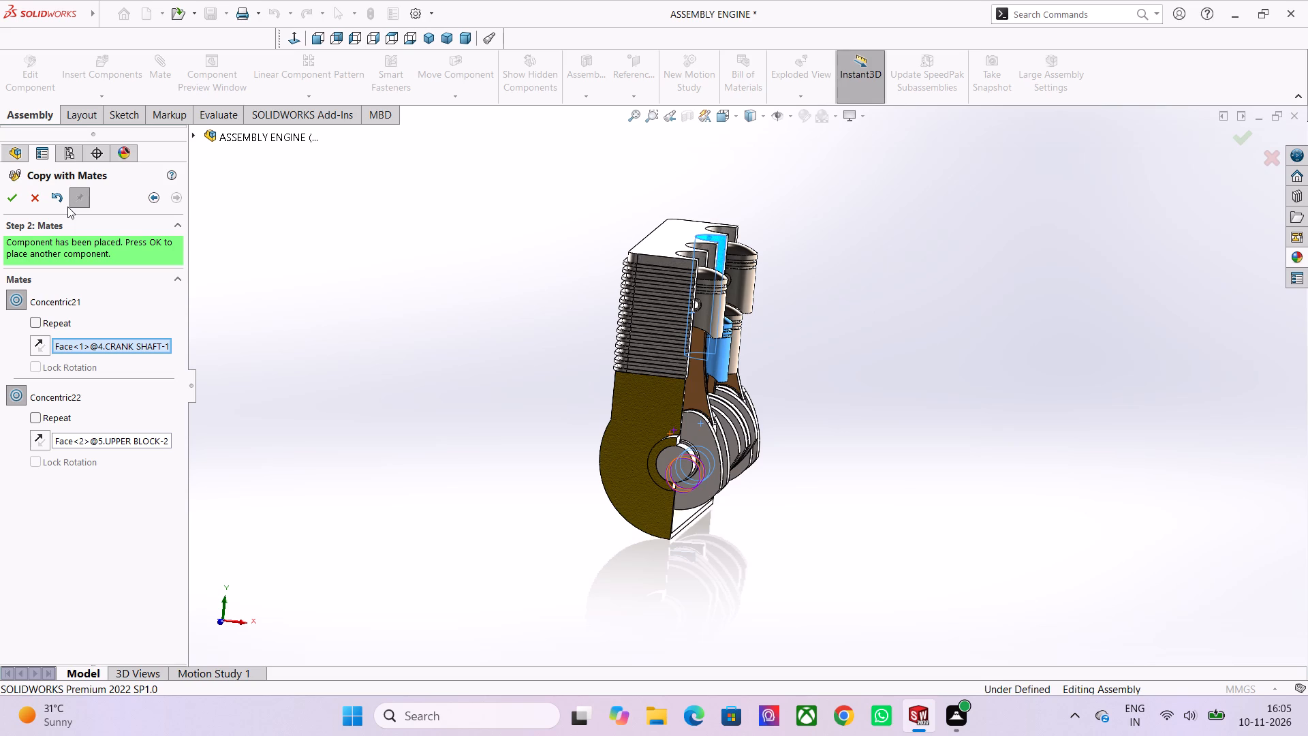
Accept the placed piston, pin and connecting rod copy and end Copy with Mates without placing another.
{"action": "left_click", "coordinate": [14, 200]}
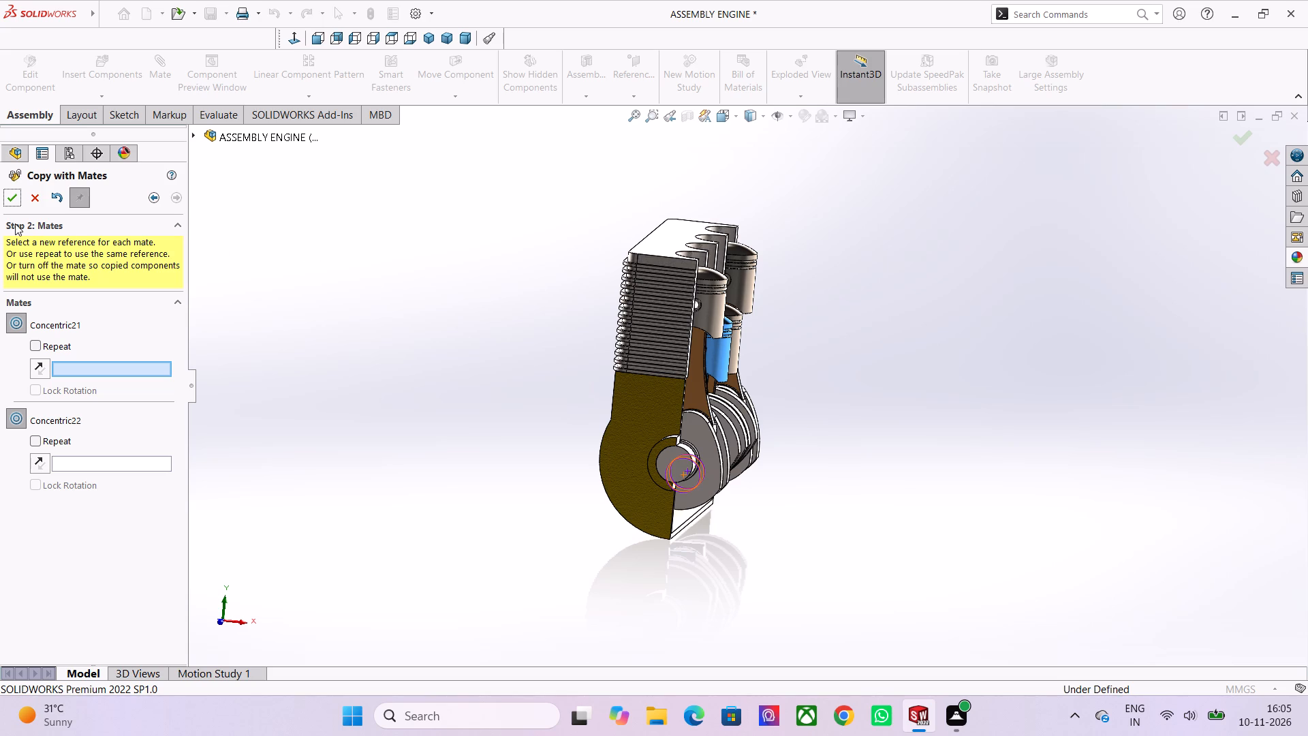
{"action": "left_click", "coordinate": [37, 196]}
Inspect the sectioned four-cylinder engine from several angles, checking the pistons in their bores and the rods on the crankshaft.
{"action": "middle_click_drag", "start_coordinate": [889, 360], "coordinate": [798, 350]}
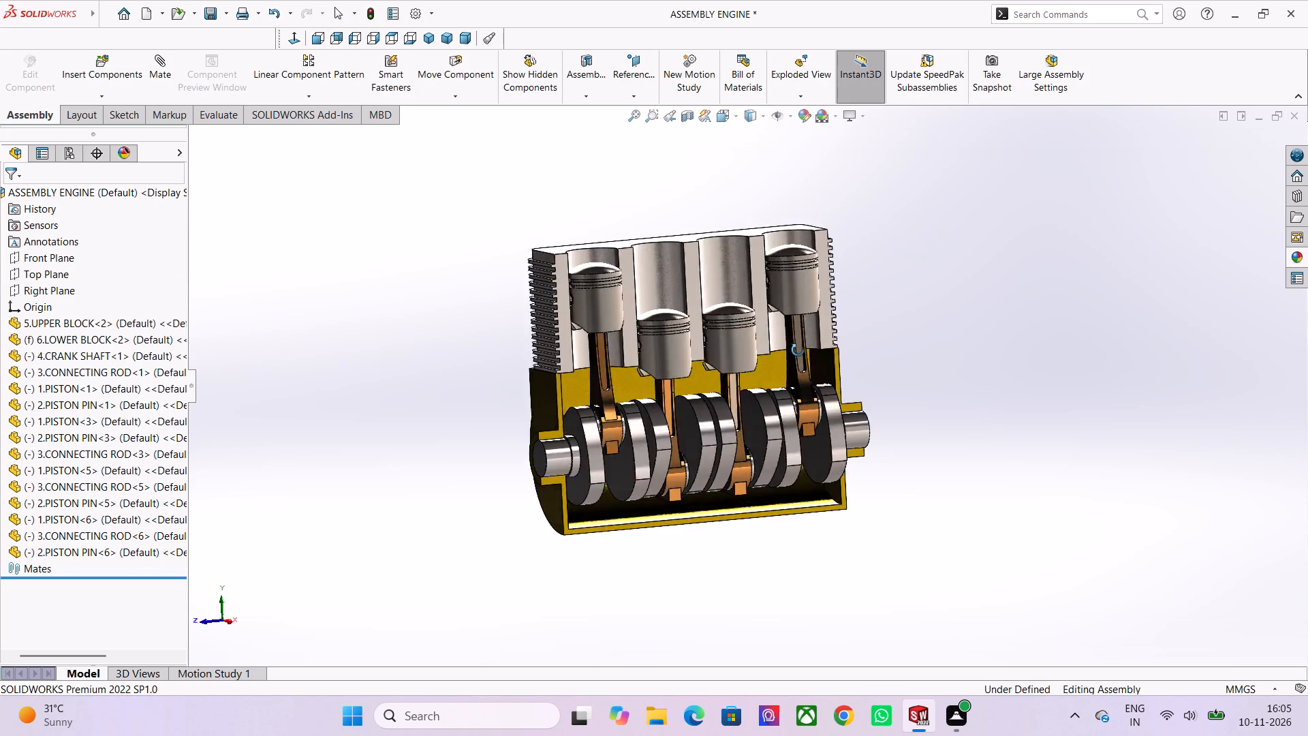
{"action": "middle_click_drag", "start_coordinate": [798, 350], "coordinate": [822, 369]}
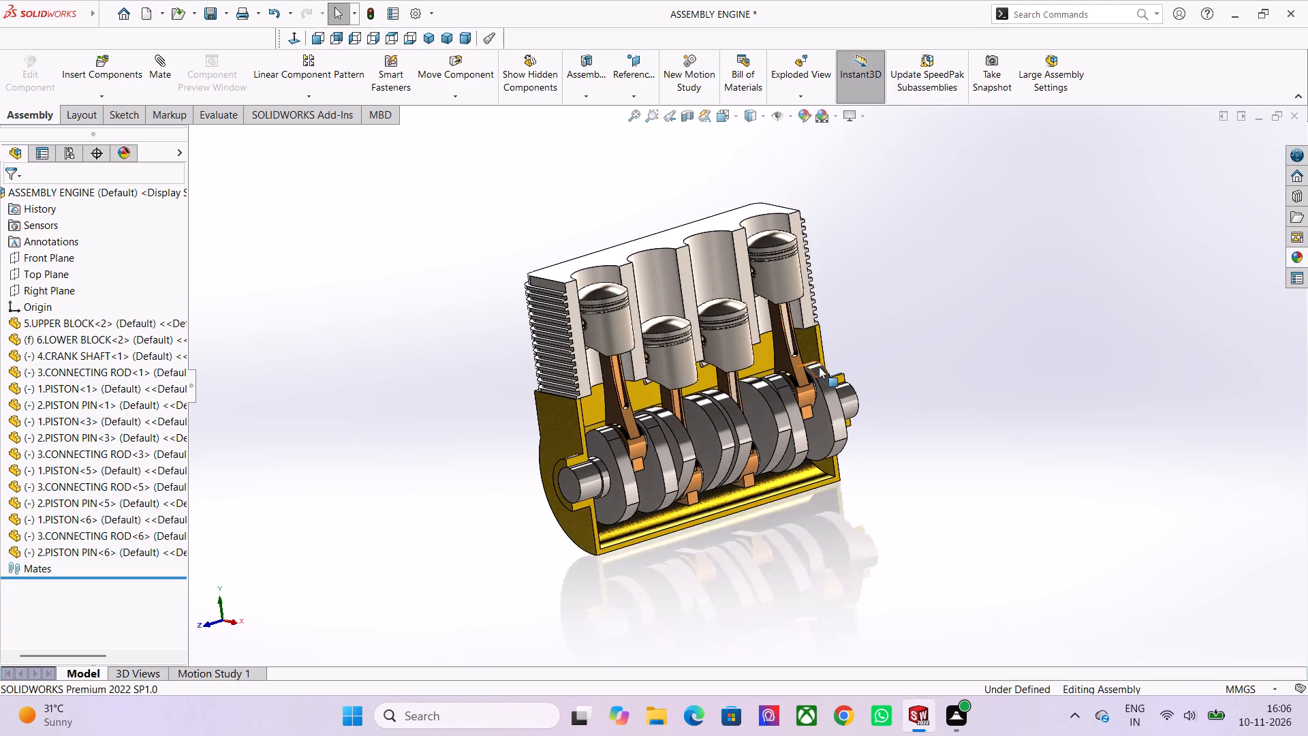
{"action": "scroll", "coordinate": [819, 367], "scroll_direction": "up", "scroll_amount": 3}
{"action": "scroll", "coordinate": [819, 367], "scroll_direction": "down", "scroll_amount": 1}
{"action": "middle_click_drag", "start_coordinate": [814, 365], "coordinate": [820, 292]}
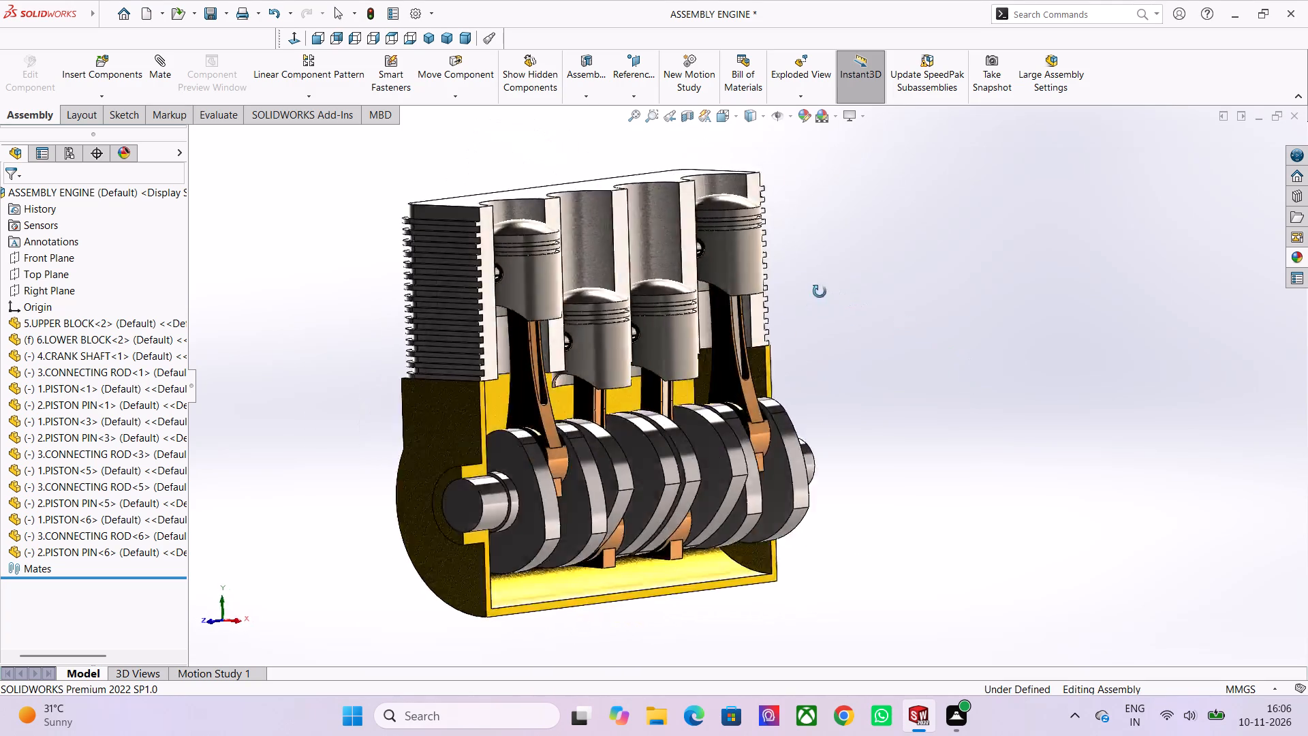
{"action": "middle_click_drag", "start_coordinate": [820, 292], "coordinate": [806, 322]}
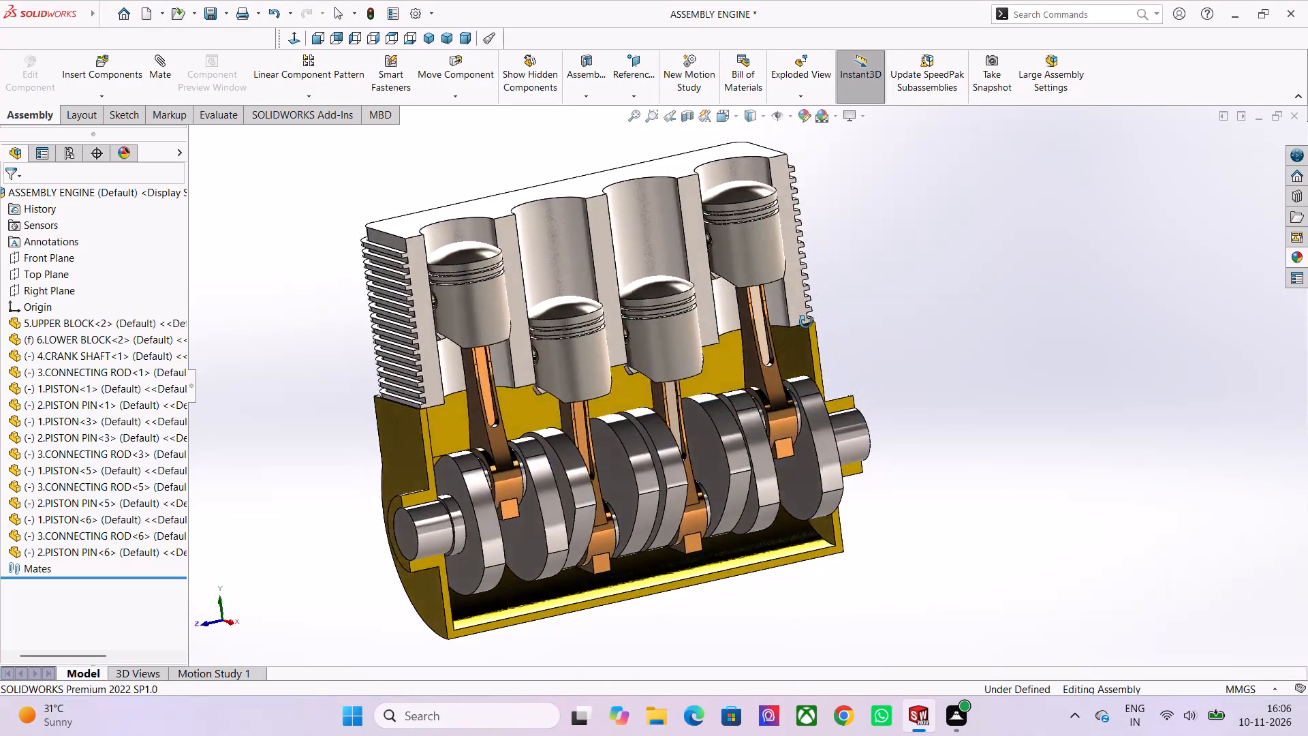
{"action": "middle_click_drag", "start_coordinate": [806, 322], "coordinate": [820, 261]}
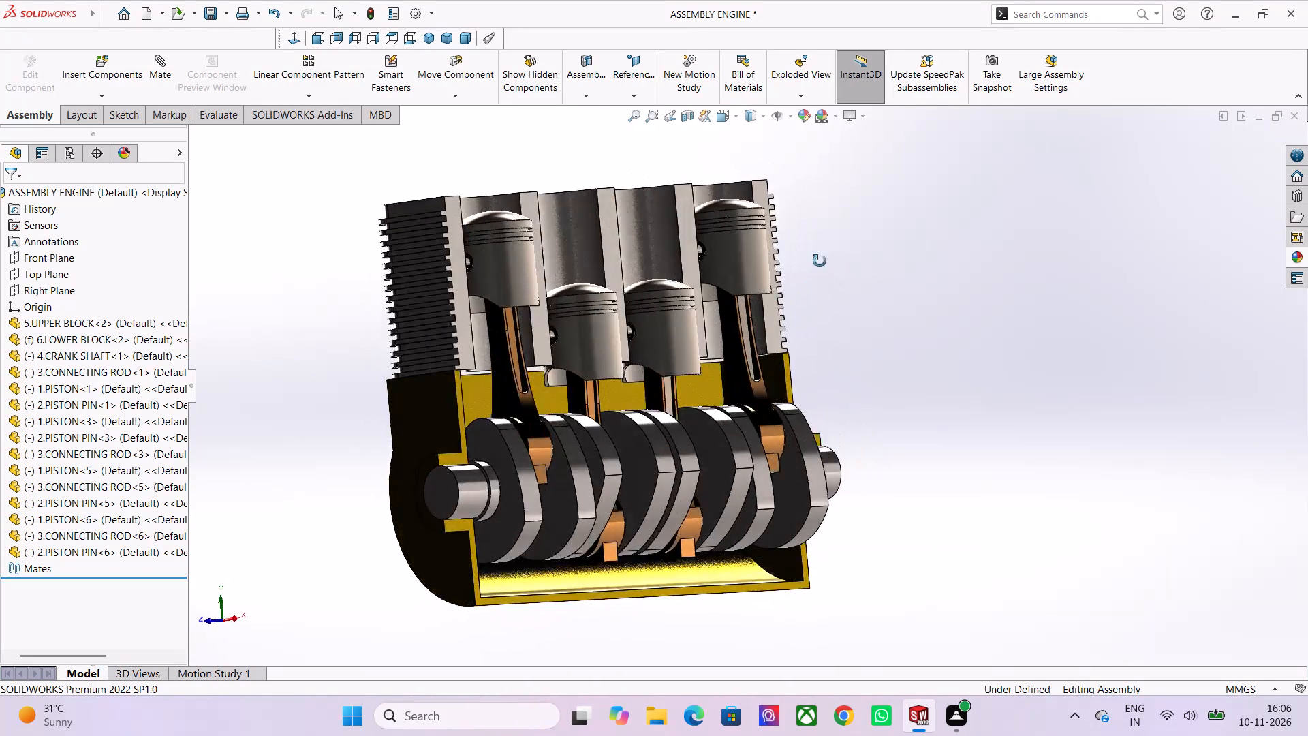
{"action": "middle_click_drag", "start_coordinate": [820, 261], "coordinate": [807, 328]}
{"action": "scroll", "coordinate": [792, 329], "scroll_direction": "down", "scroll_amount": 2}
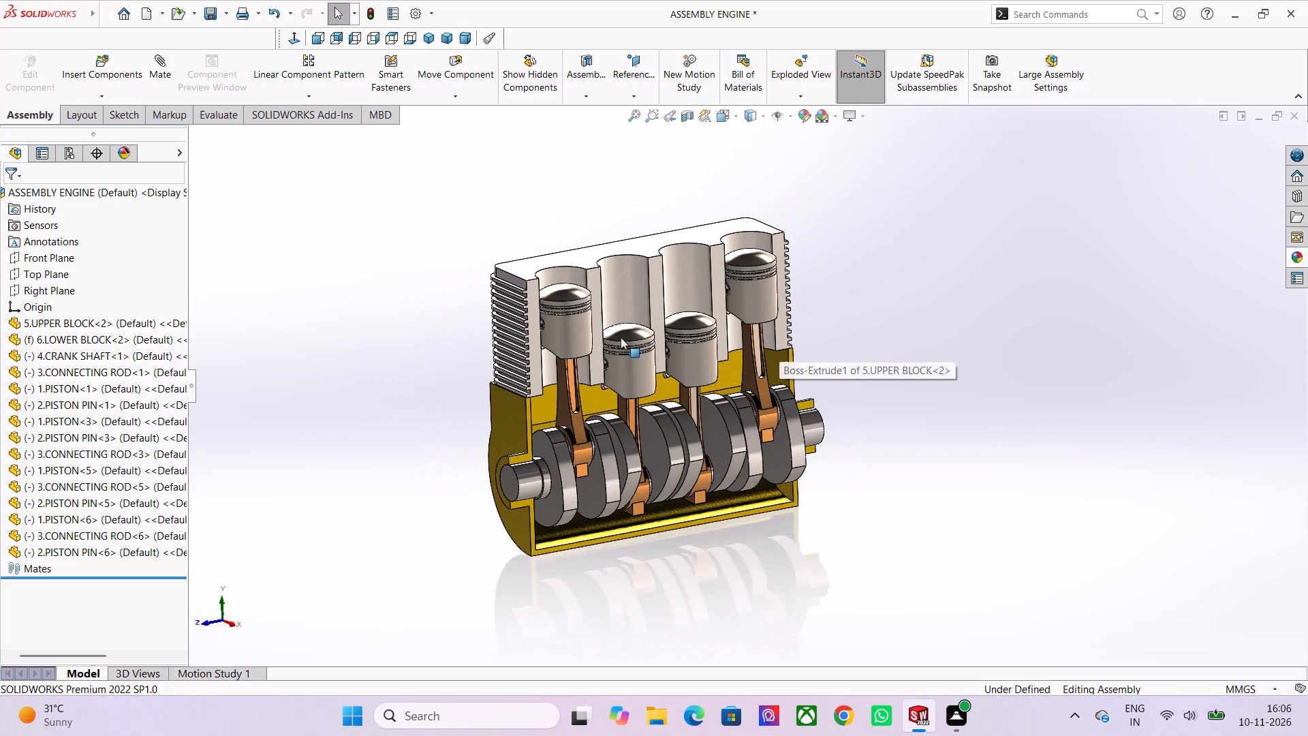
{"action": "scroll", "coordinate": [623, 245], "scroll_direction": "up", "scroll_amount": 2}
{"action": "scroll", "coordinate": [625, 257], "scroll_direction": "down", "scroll_amount": 2}
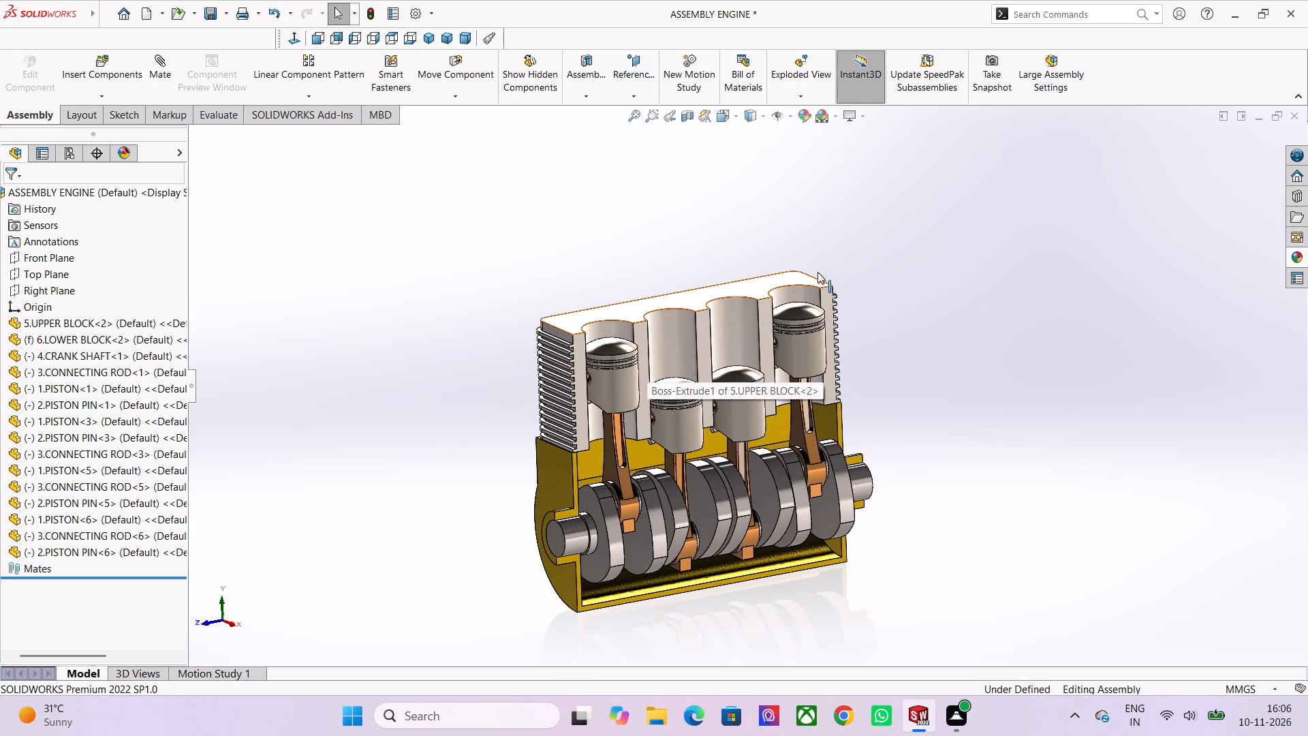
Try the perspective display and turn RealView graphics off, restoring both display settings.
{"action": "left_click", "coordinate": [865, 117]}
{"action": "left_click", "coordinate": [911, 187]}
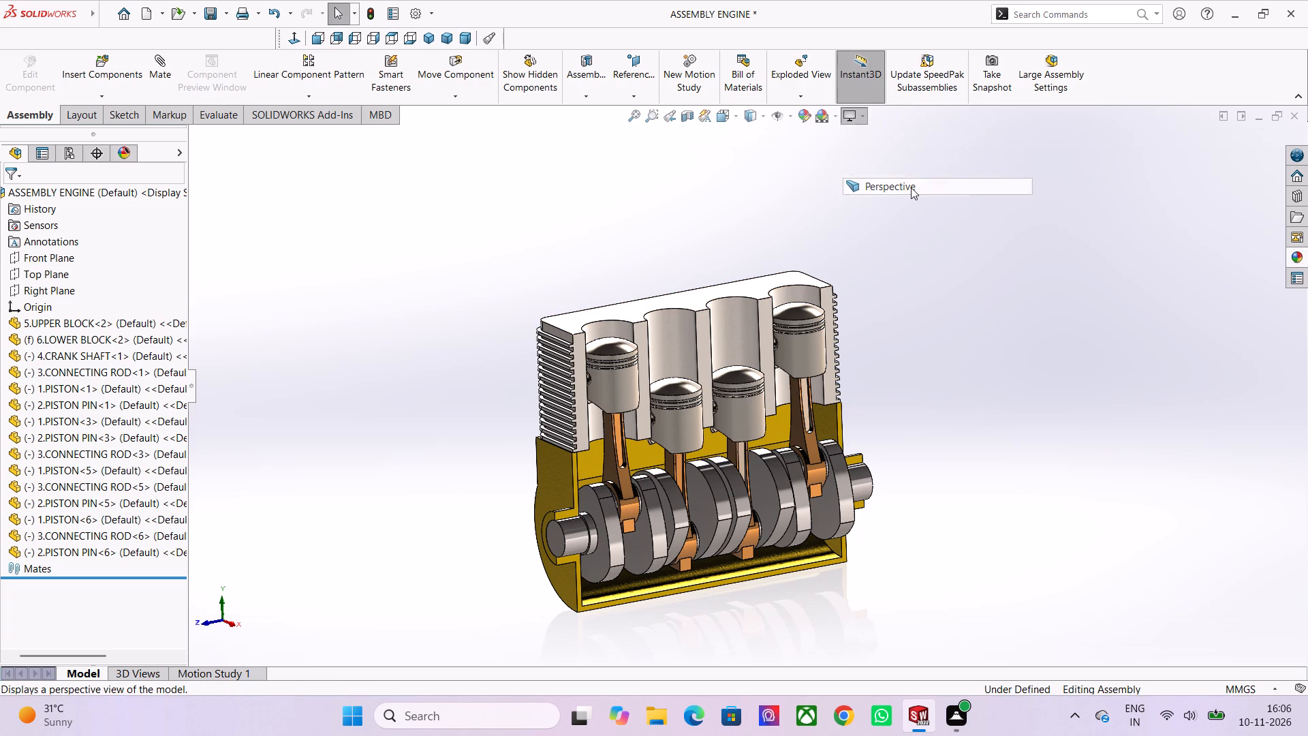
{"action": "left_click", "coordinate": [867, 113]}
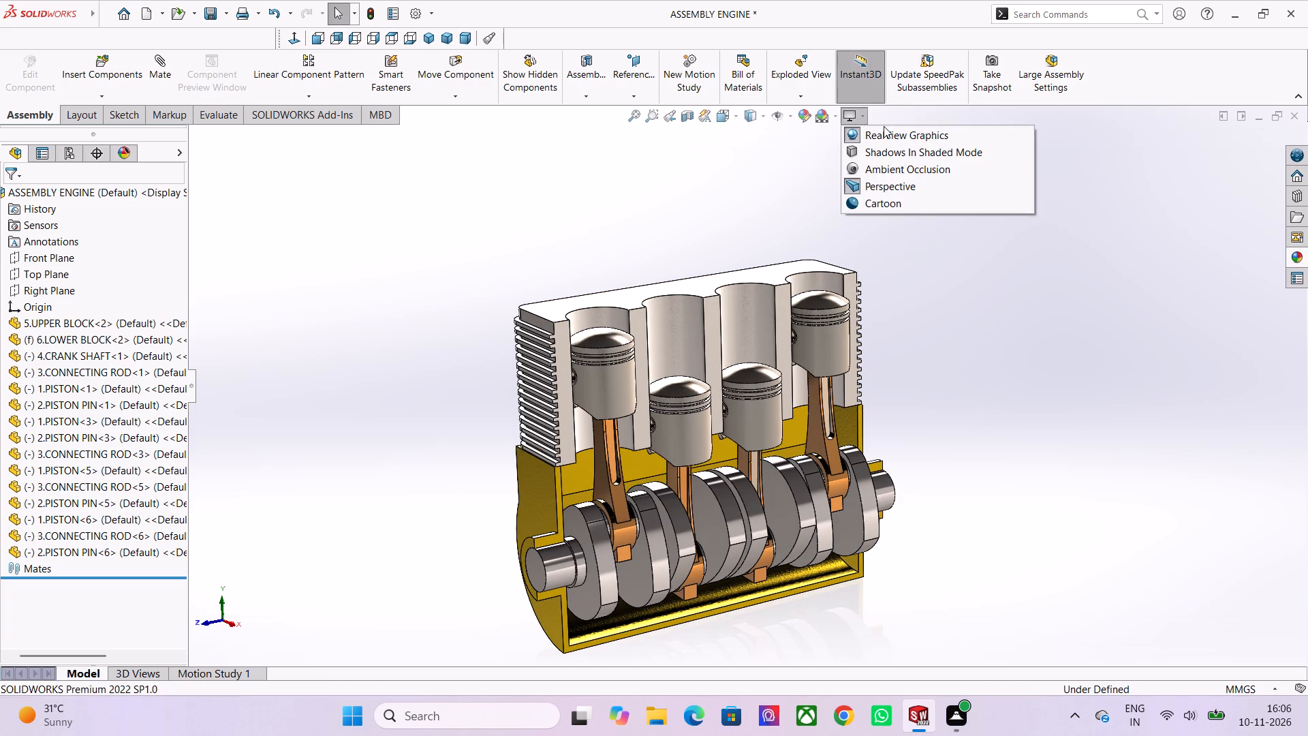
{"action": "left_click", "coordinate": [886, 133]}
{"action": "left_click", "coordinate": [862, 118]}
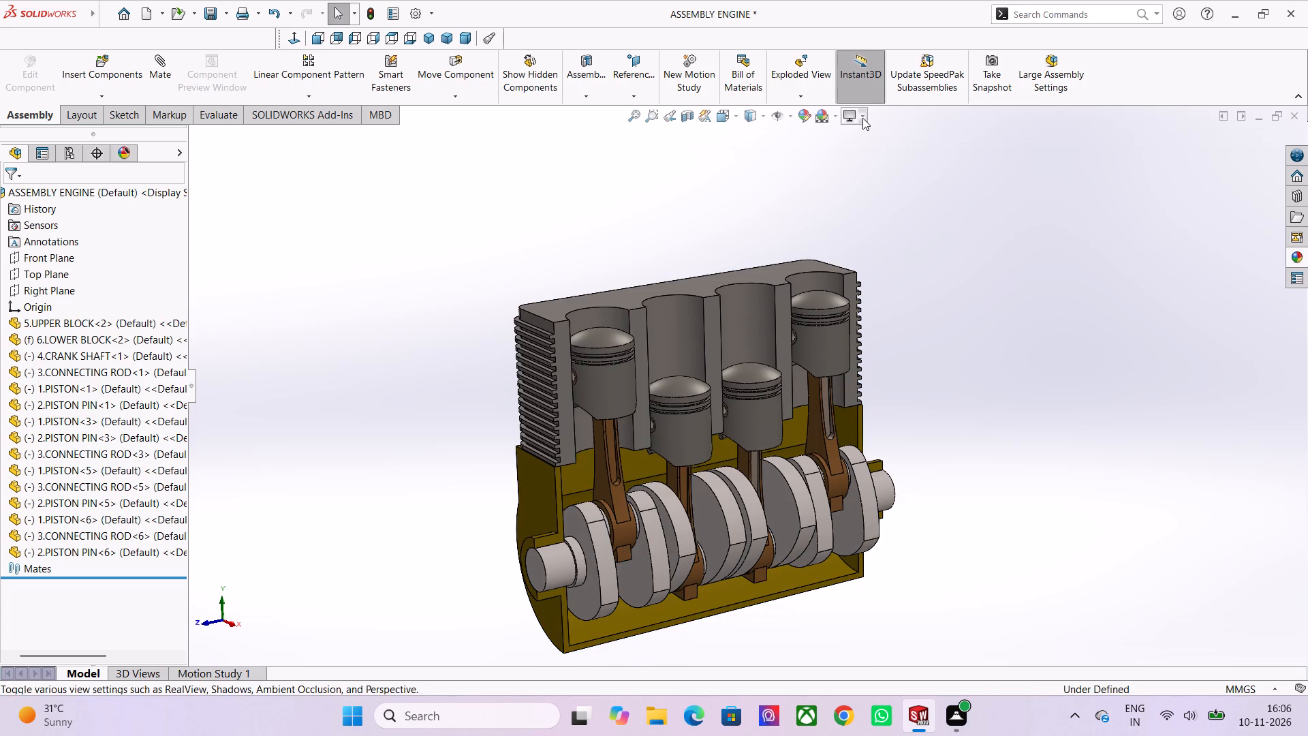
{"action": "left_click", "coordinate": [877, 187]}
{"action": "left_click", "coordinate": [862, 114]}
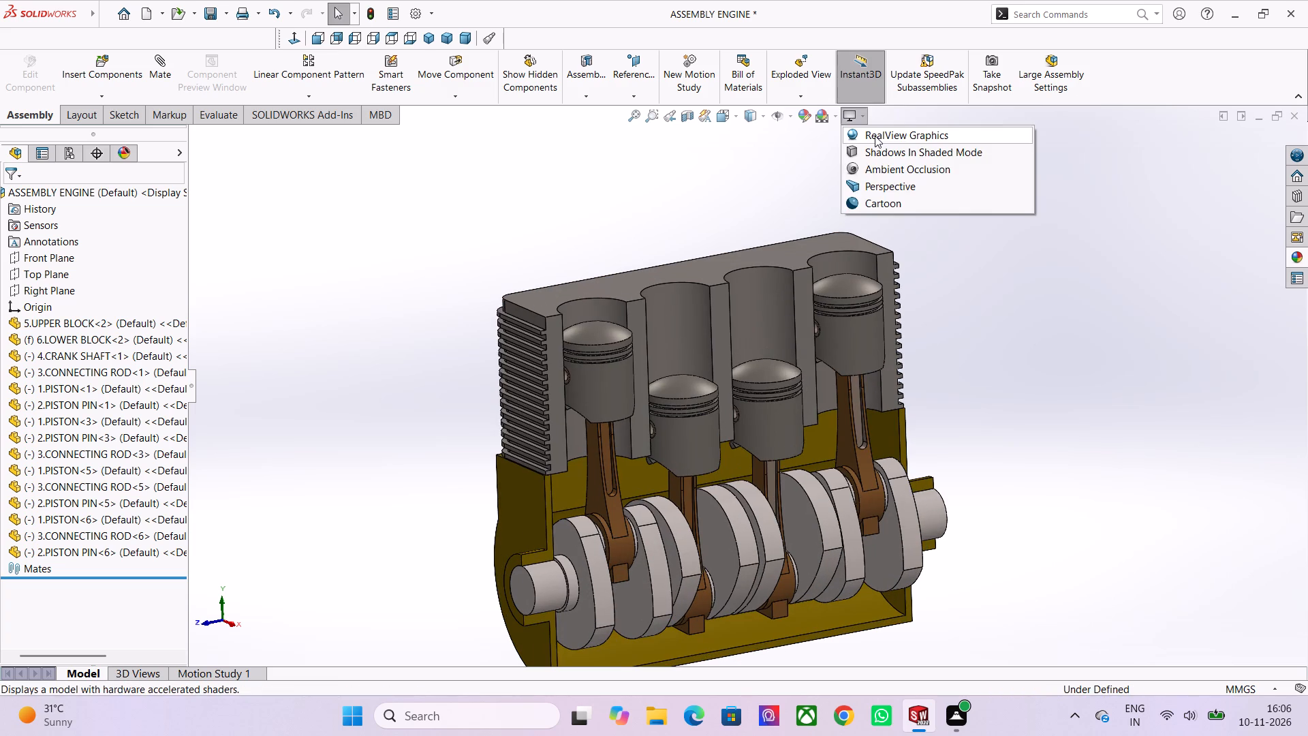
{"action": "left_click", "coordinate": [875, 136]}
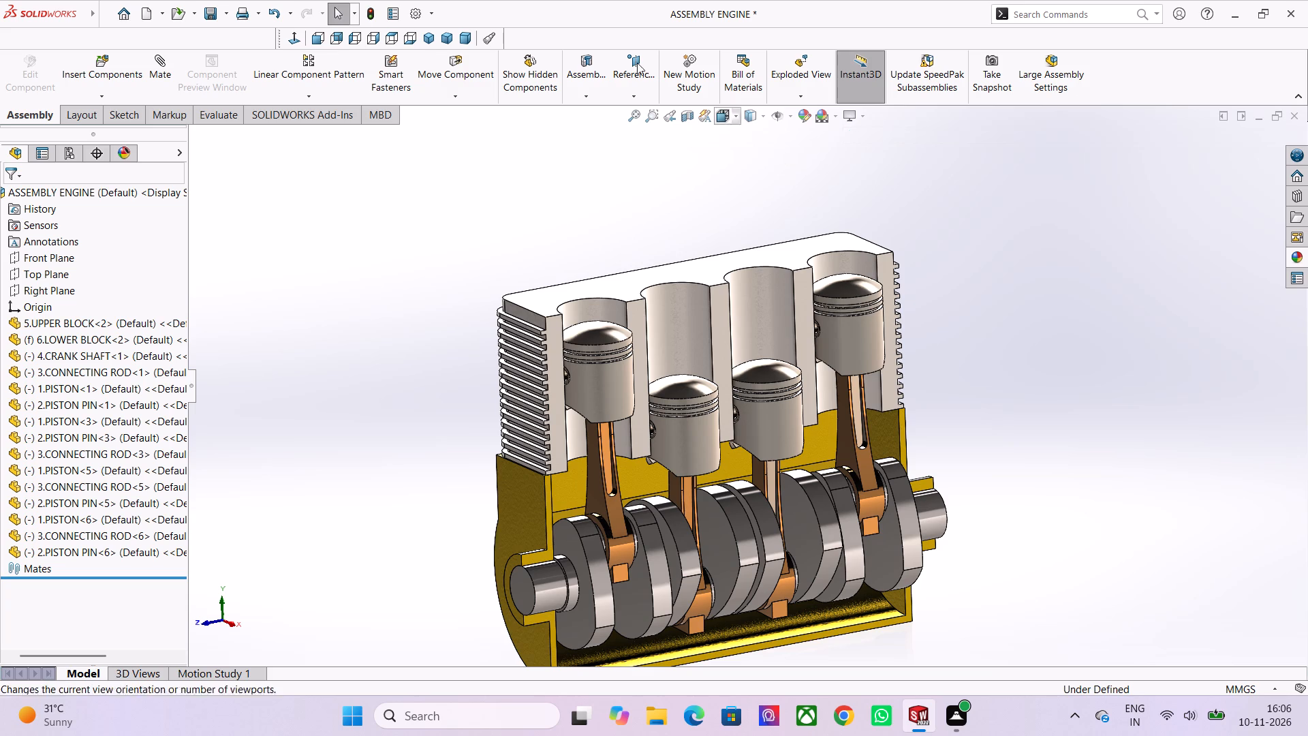
Compare the engine in the isometric, trimetric and dimetric orientations and return to isometric.
{"action": "left_click", "coordinate": [428, 41]}
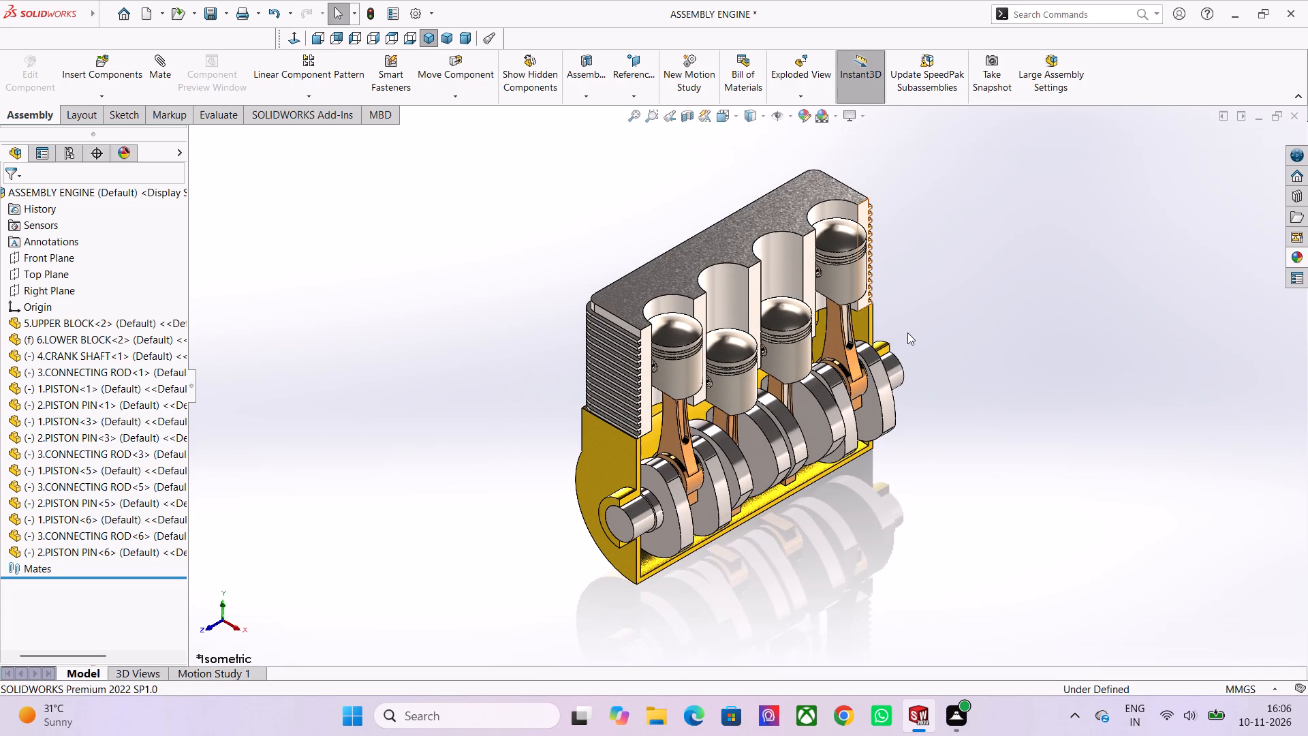
{"action": "scroll", "coordinate": [777, 241], "scroll_direction": "up", "scroll_amount": 2}
{"action": "scroll", "coordinate": [777, 251], "scroll_direction": "down", "scroll_amount": 2}
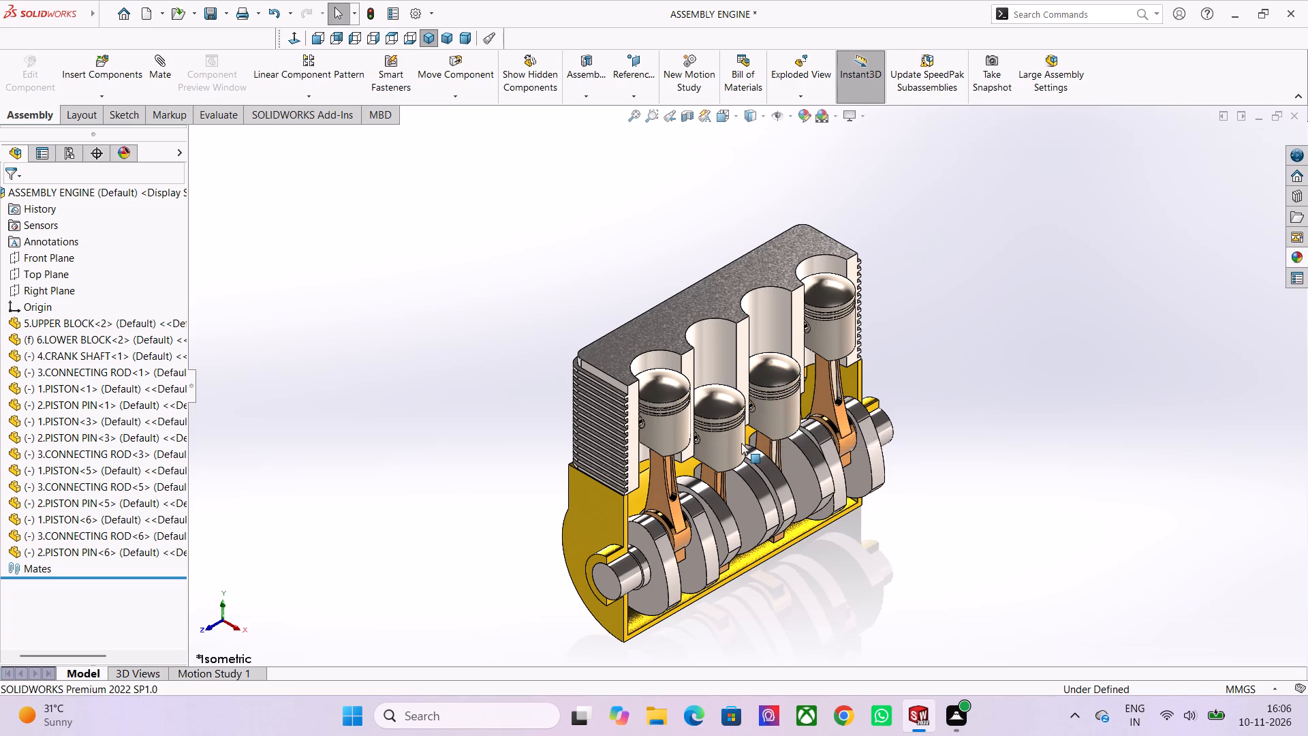
{"action": "scroll", "coordinate": [741, 443], "scroll_direction": "up", "scroll_amount": 1}
{"action": "scroll", "coordinate": [741, 443], "scroll_direction": "down", "scroll_amount": 1}
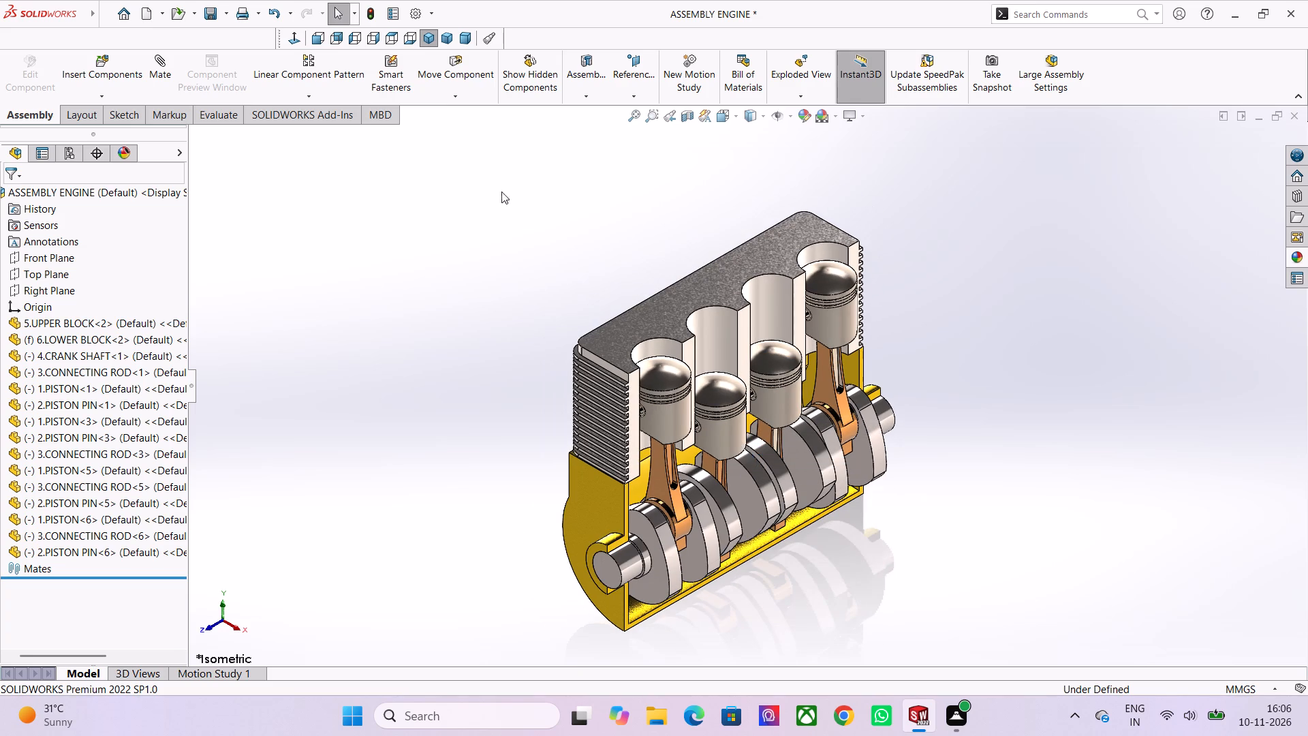
{"action": "left_click", "coordinate": [449, 40]}
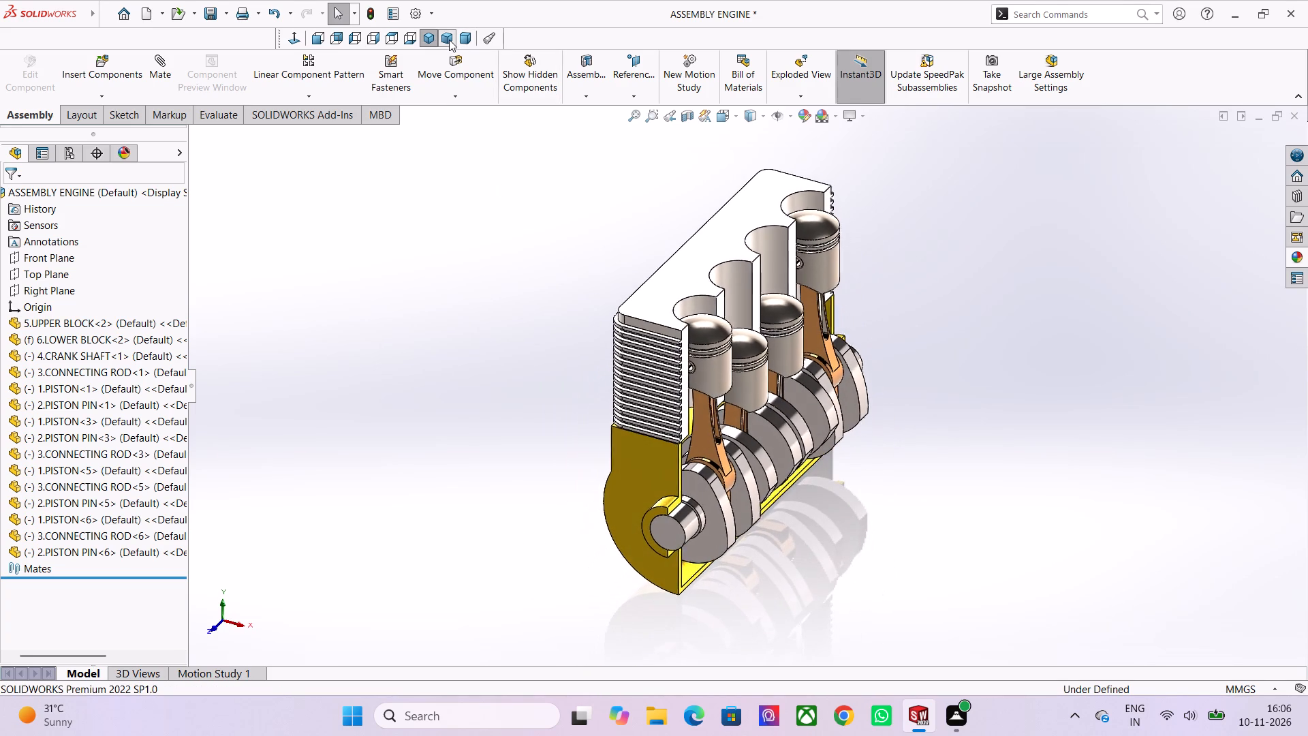
{"action": "left_click", "coordinate": [463, 33]}
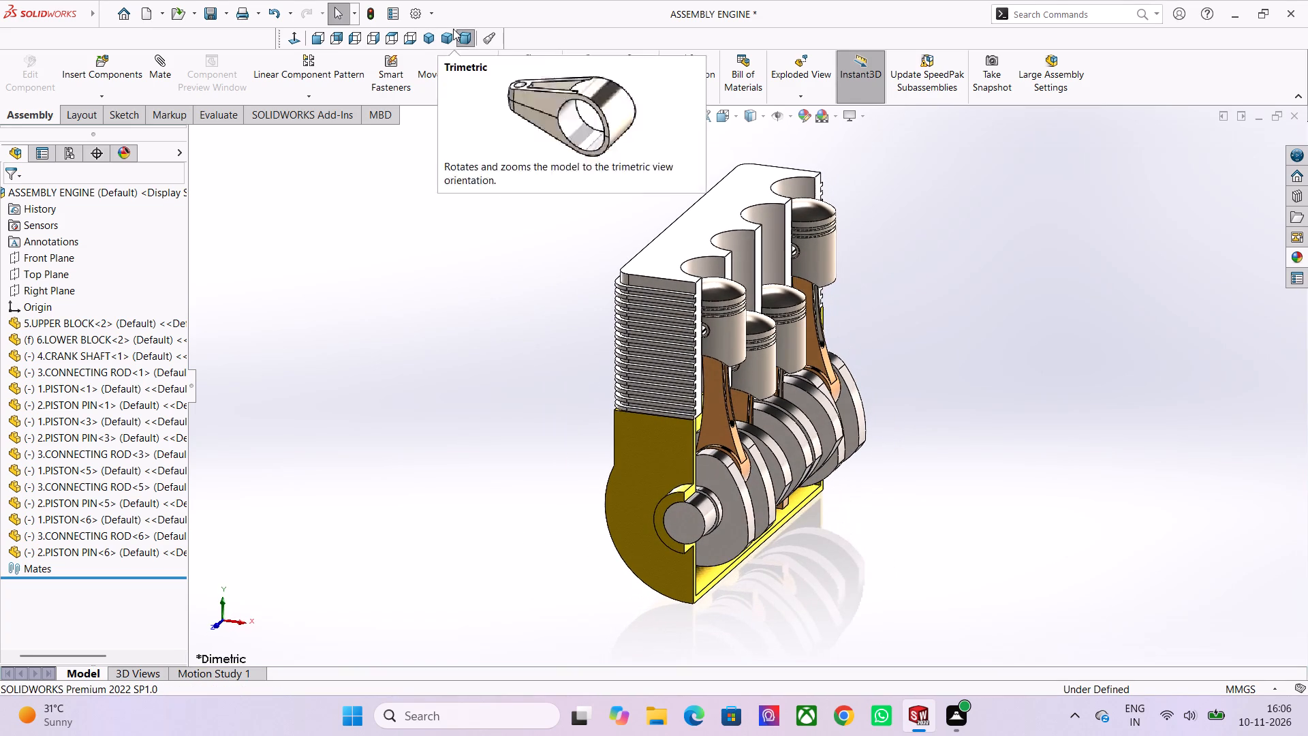
{"action": "left_click", "coordinate": [434, 33]}
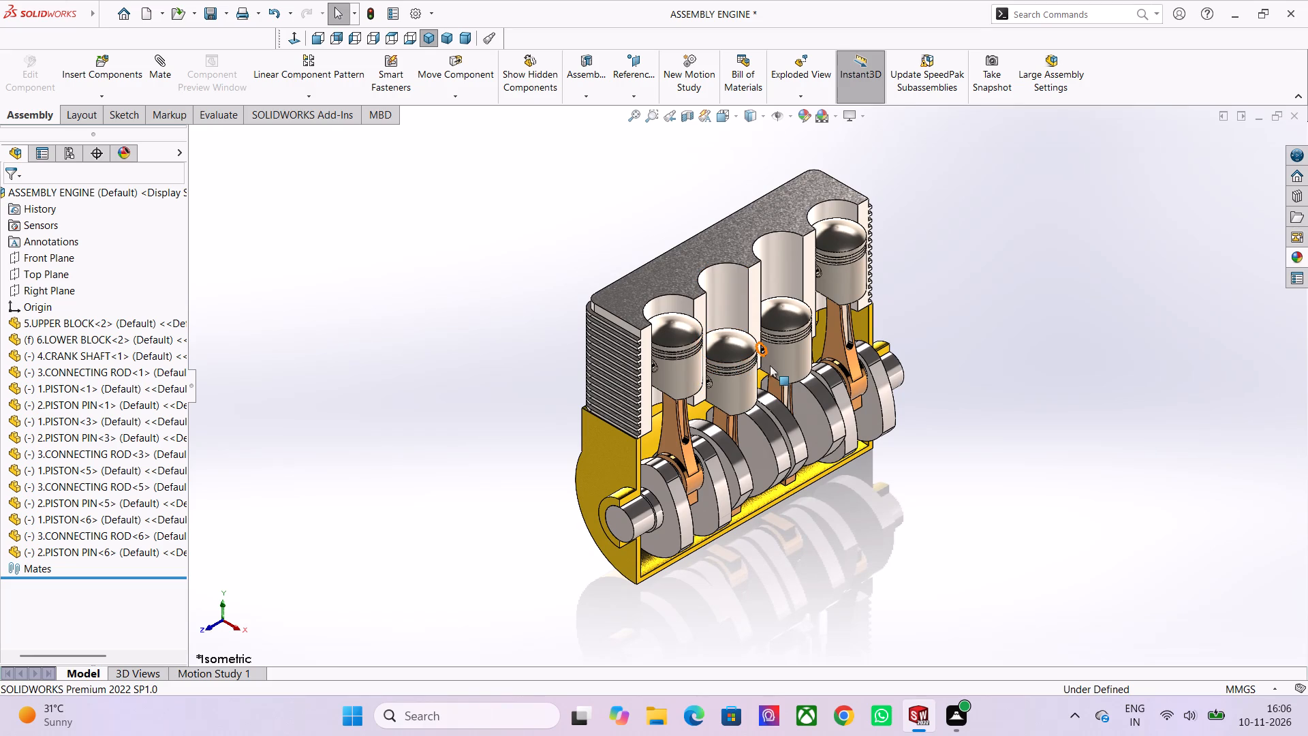
Examine the pistons, connecting rods and crankshaft of the sectioned engine close up.
{"action": "scroll", "coordinate": [841, 346], "scroll_direction": "up", "scroll_amount": 2}
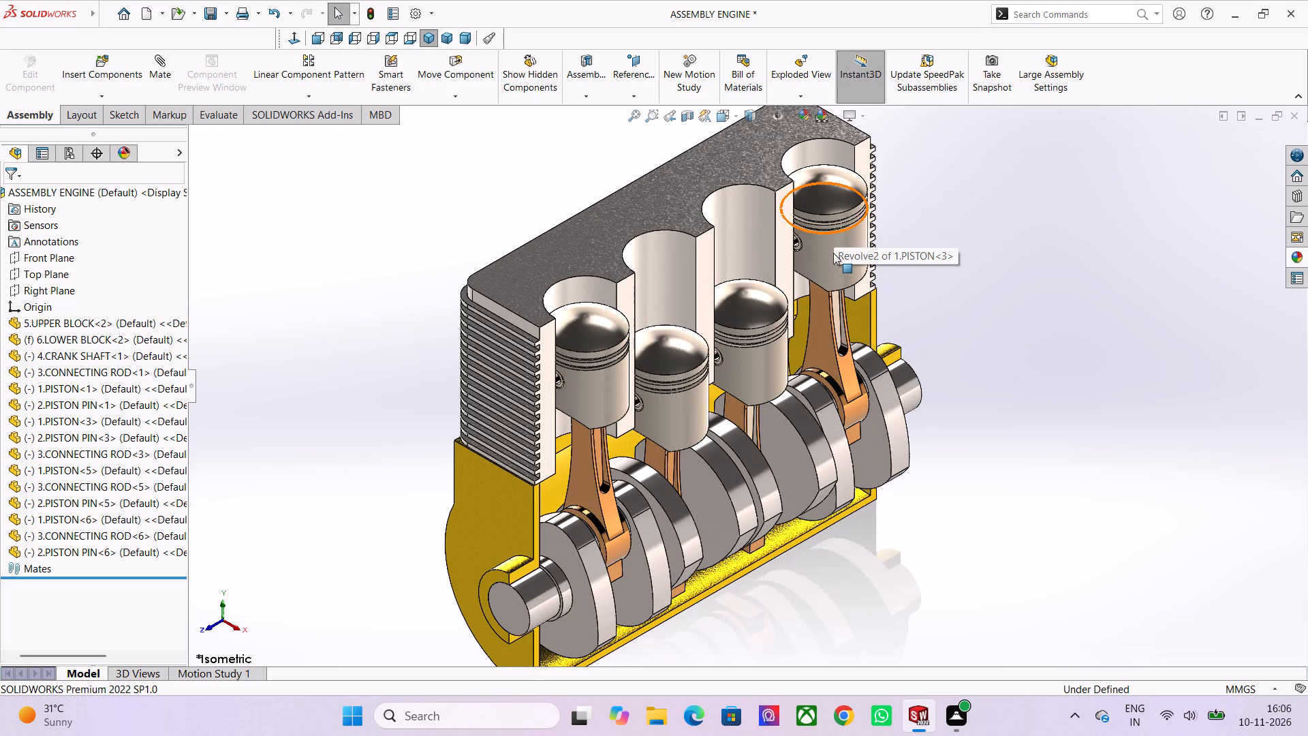
{"action": "middle_click", "coordinate": [756, 401]}
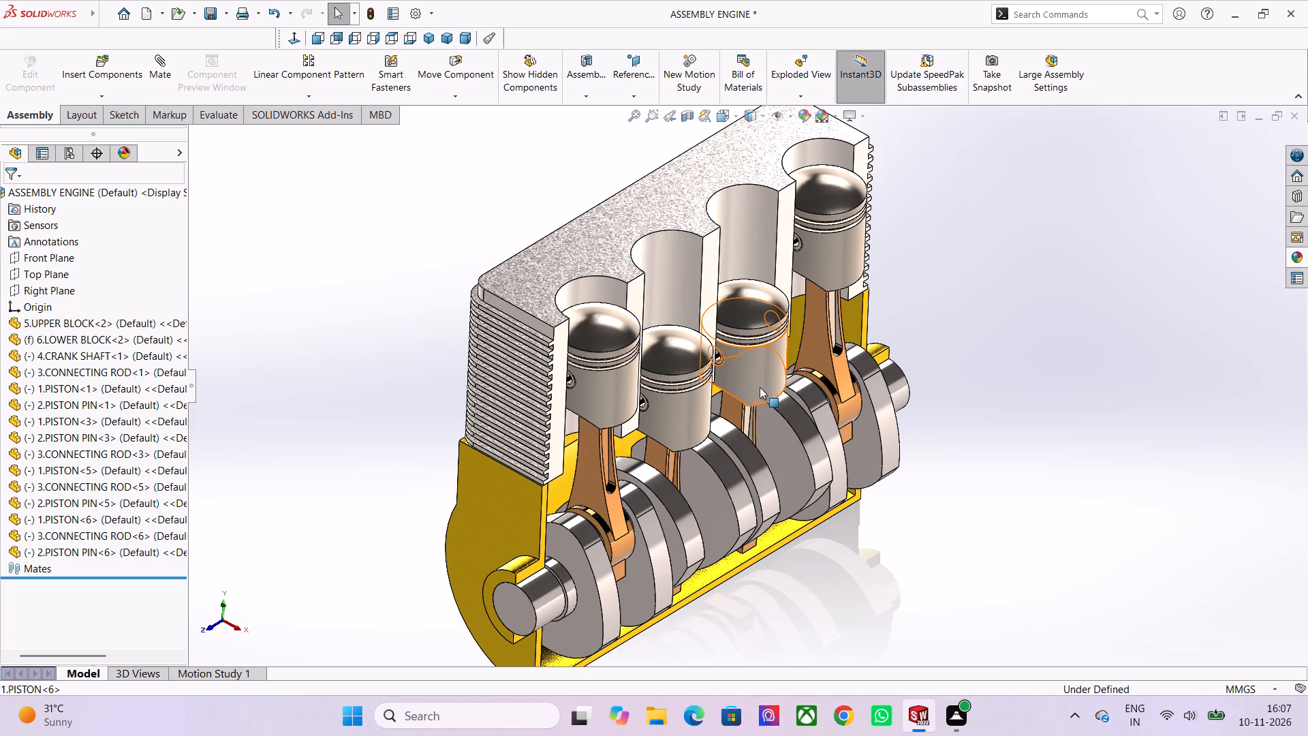
{"action": "right_click", "coordinate": [954, 383]}
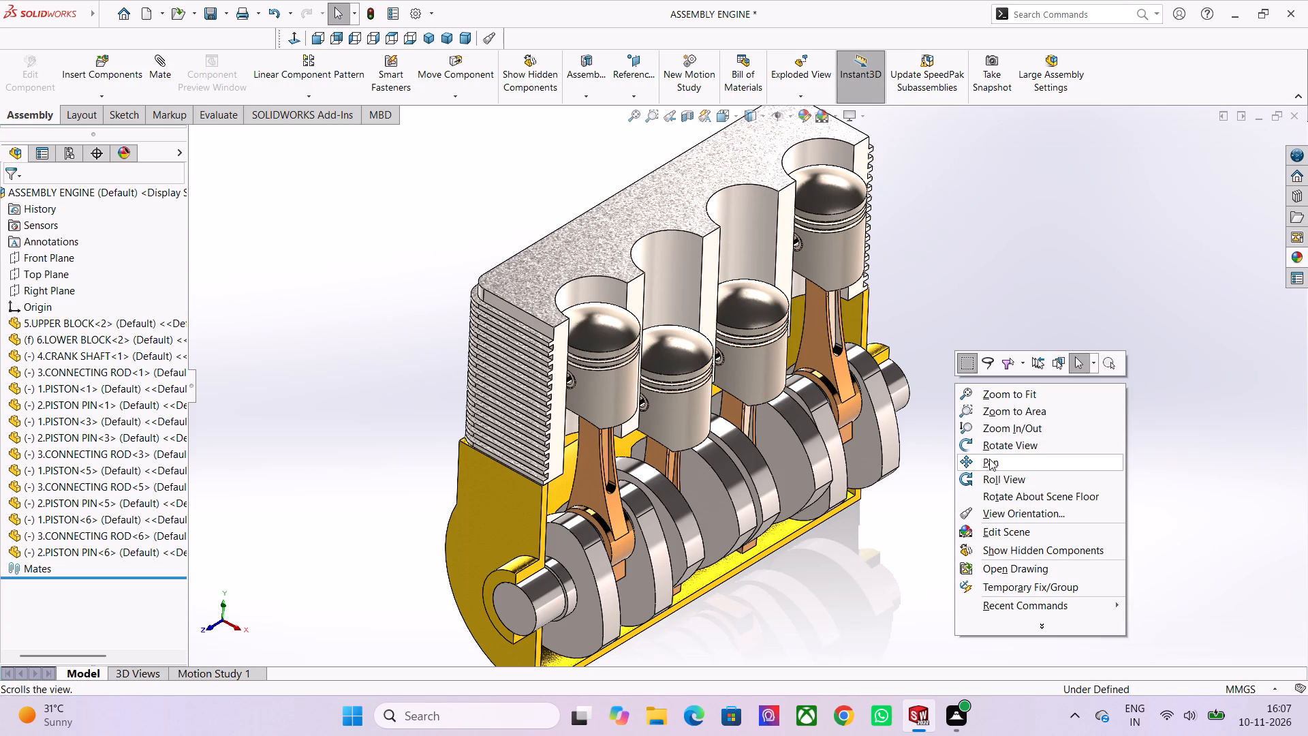
{"action": "left_click", "coordinate": [991, 463]}
{"action": "left_click_drag", "start_coordinate": [769, 478], "coordinate": [796, 516]}
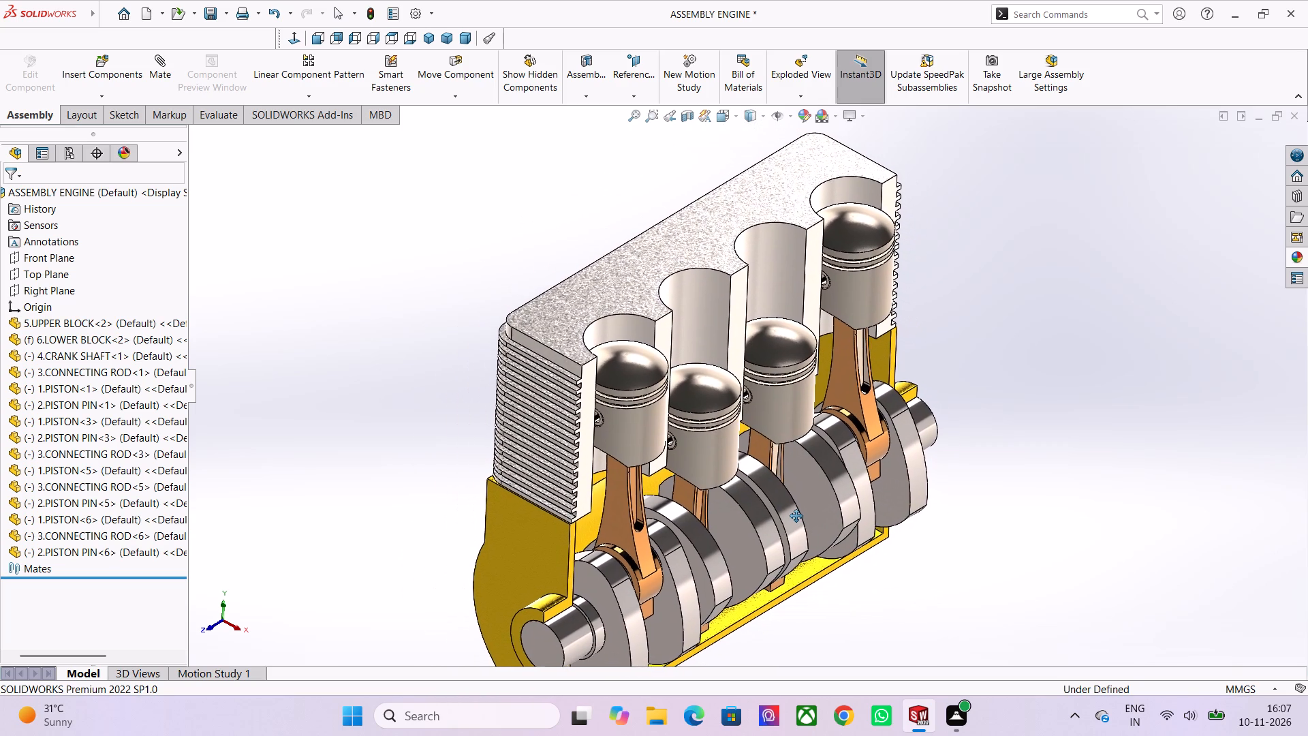
{"action": "left_click_drag", "start_coordinate": [796, 516], "coordinate": [795, 497]}
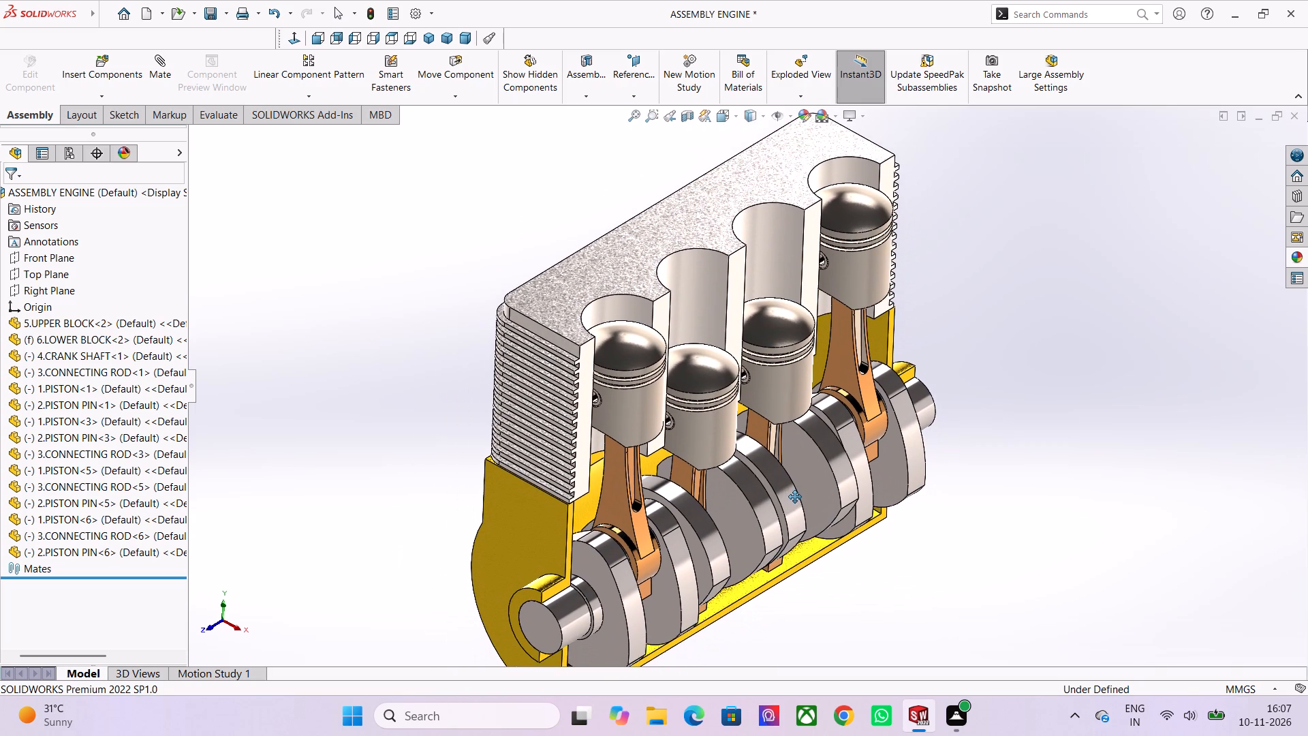
{"action": "left_click_drag", "start_coordinate": [795, 497], "coordinate": [791, 480]}
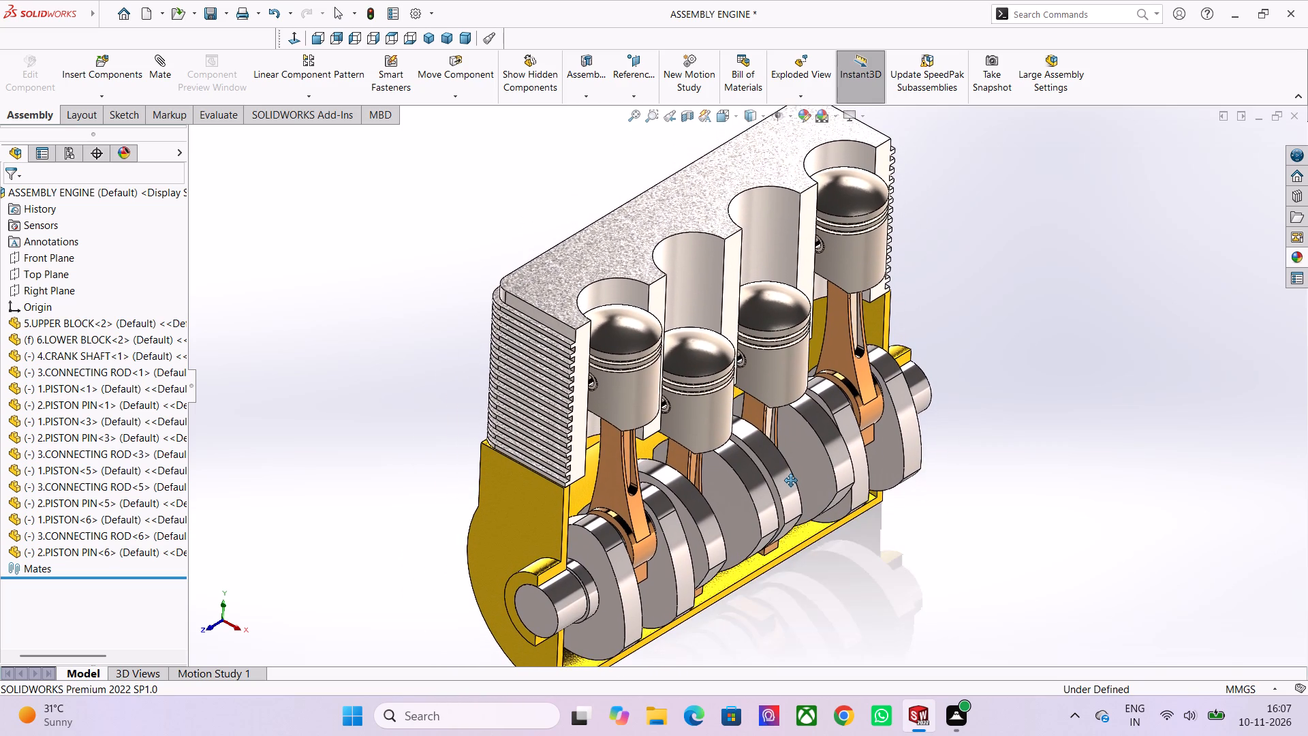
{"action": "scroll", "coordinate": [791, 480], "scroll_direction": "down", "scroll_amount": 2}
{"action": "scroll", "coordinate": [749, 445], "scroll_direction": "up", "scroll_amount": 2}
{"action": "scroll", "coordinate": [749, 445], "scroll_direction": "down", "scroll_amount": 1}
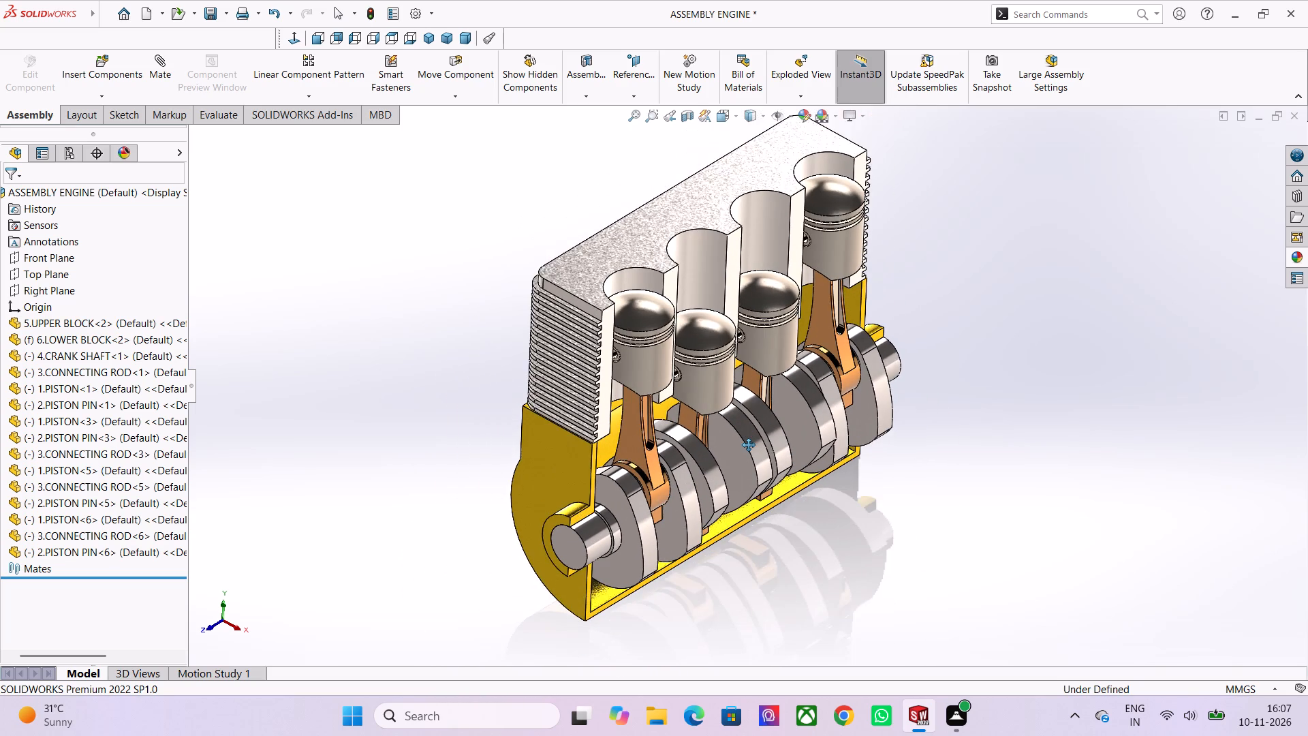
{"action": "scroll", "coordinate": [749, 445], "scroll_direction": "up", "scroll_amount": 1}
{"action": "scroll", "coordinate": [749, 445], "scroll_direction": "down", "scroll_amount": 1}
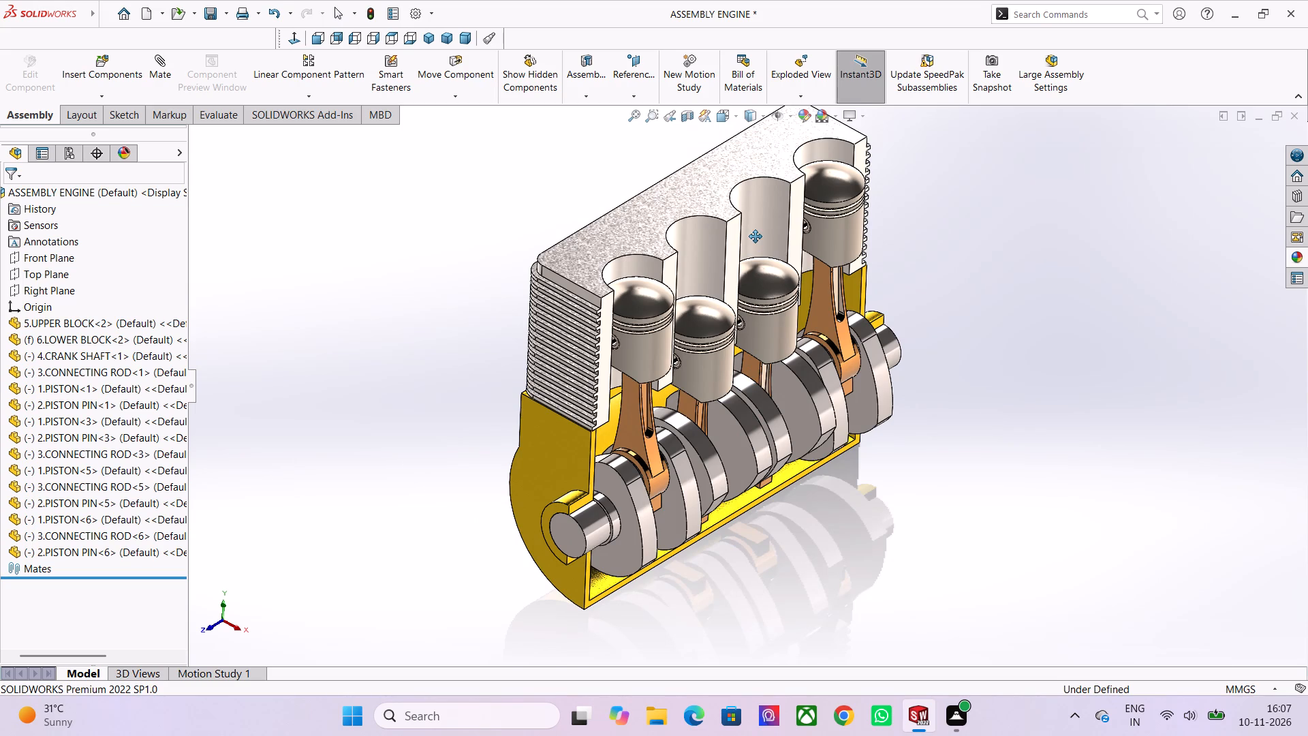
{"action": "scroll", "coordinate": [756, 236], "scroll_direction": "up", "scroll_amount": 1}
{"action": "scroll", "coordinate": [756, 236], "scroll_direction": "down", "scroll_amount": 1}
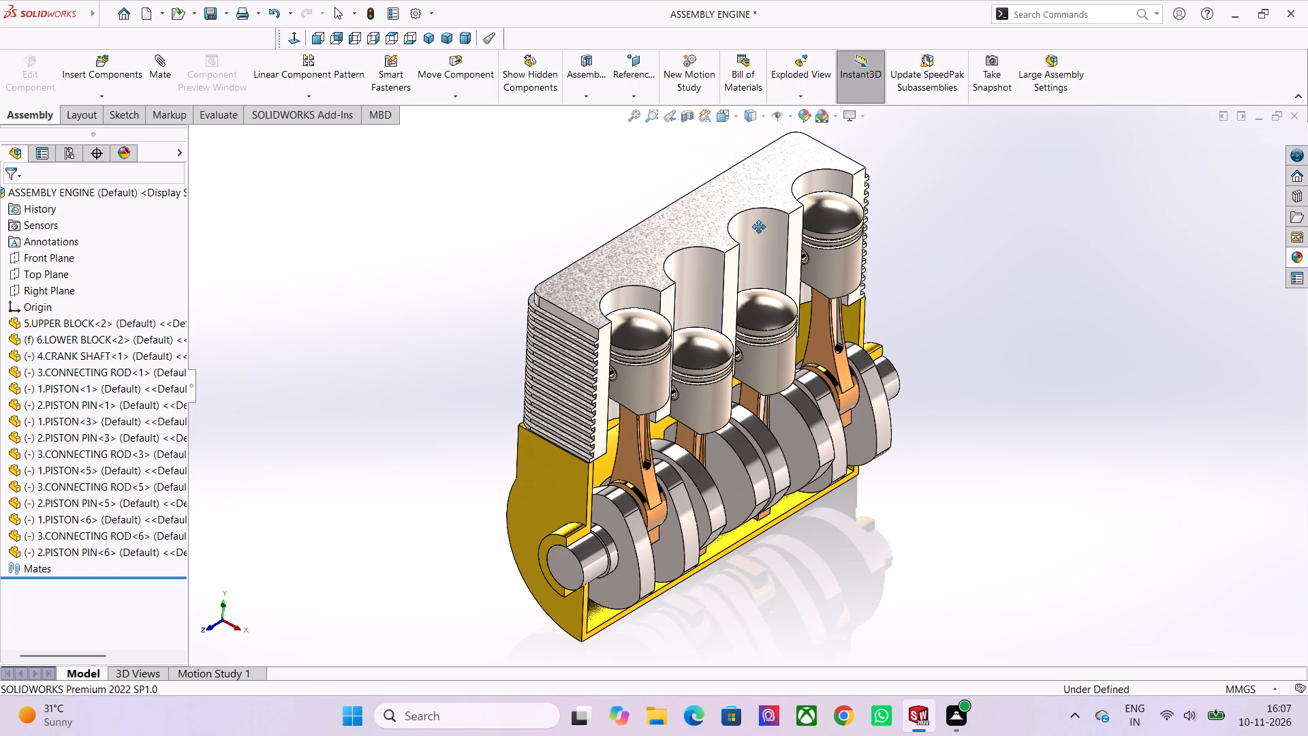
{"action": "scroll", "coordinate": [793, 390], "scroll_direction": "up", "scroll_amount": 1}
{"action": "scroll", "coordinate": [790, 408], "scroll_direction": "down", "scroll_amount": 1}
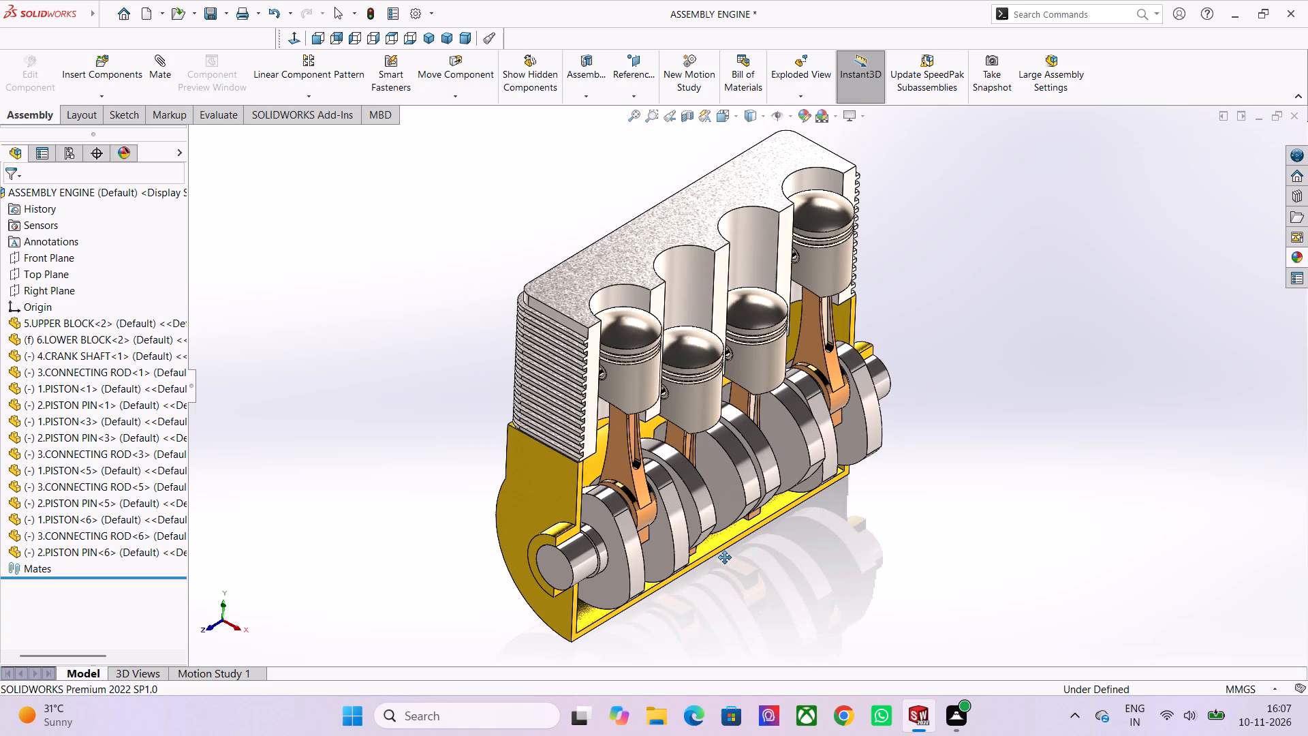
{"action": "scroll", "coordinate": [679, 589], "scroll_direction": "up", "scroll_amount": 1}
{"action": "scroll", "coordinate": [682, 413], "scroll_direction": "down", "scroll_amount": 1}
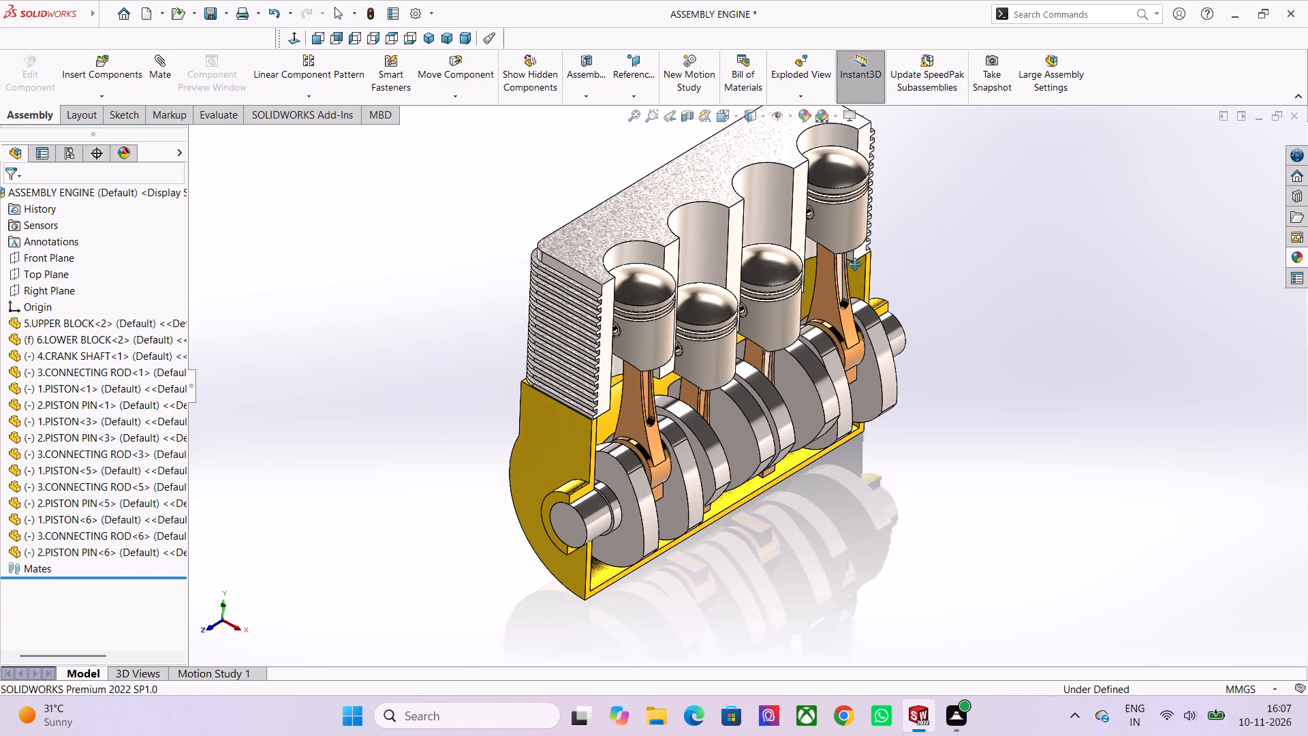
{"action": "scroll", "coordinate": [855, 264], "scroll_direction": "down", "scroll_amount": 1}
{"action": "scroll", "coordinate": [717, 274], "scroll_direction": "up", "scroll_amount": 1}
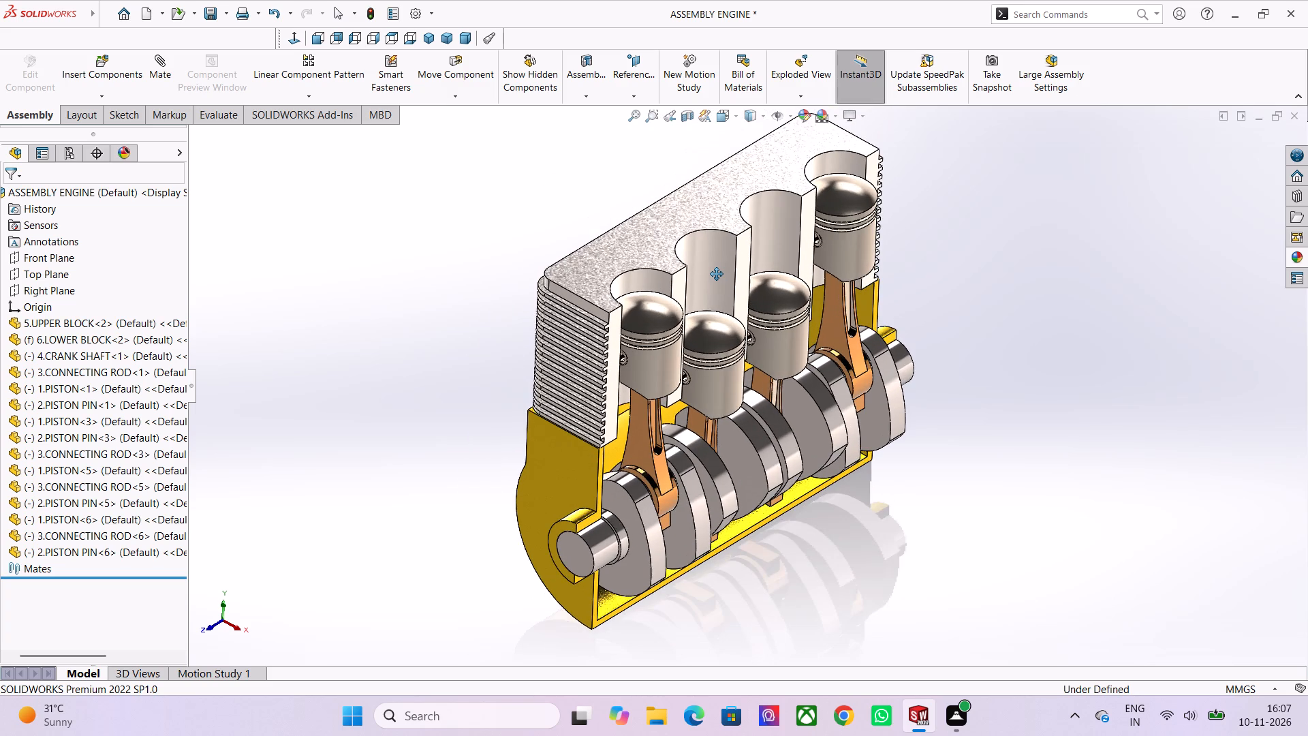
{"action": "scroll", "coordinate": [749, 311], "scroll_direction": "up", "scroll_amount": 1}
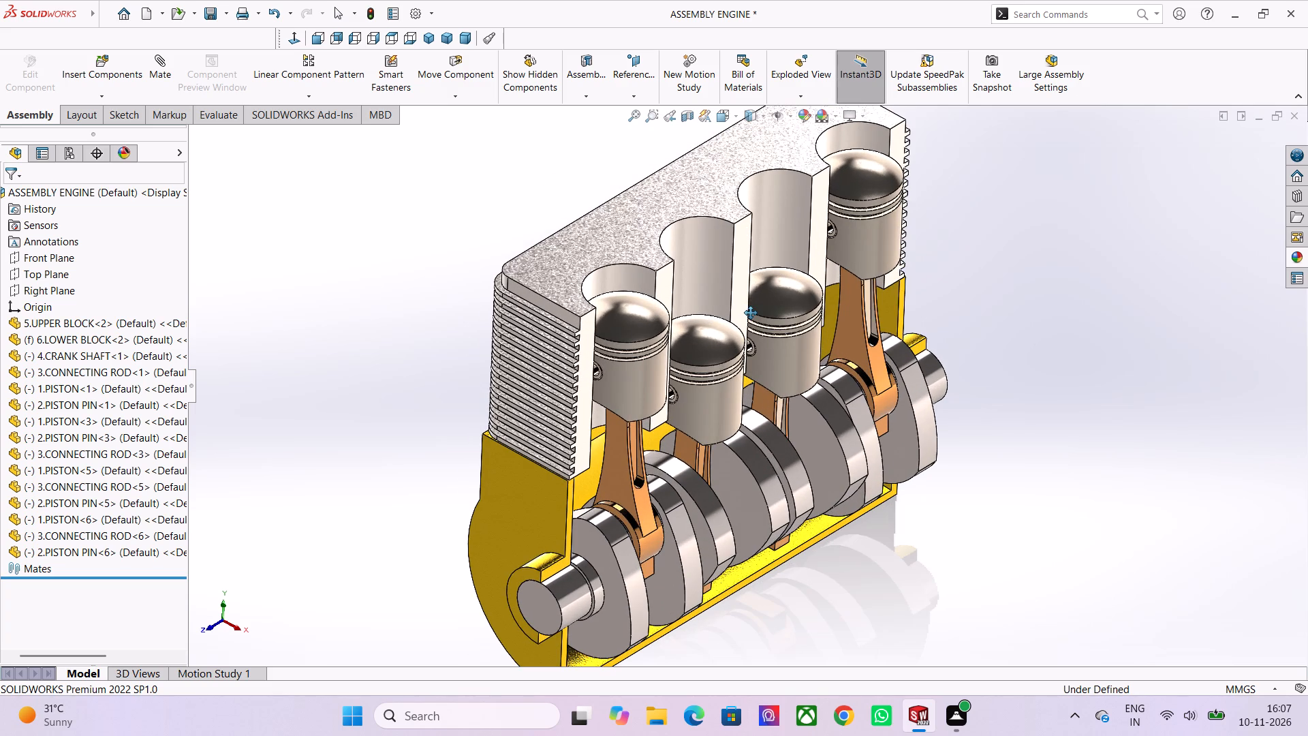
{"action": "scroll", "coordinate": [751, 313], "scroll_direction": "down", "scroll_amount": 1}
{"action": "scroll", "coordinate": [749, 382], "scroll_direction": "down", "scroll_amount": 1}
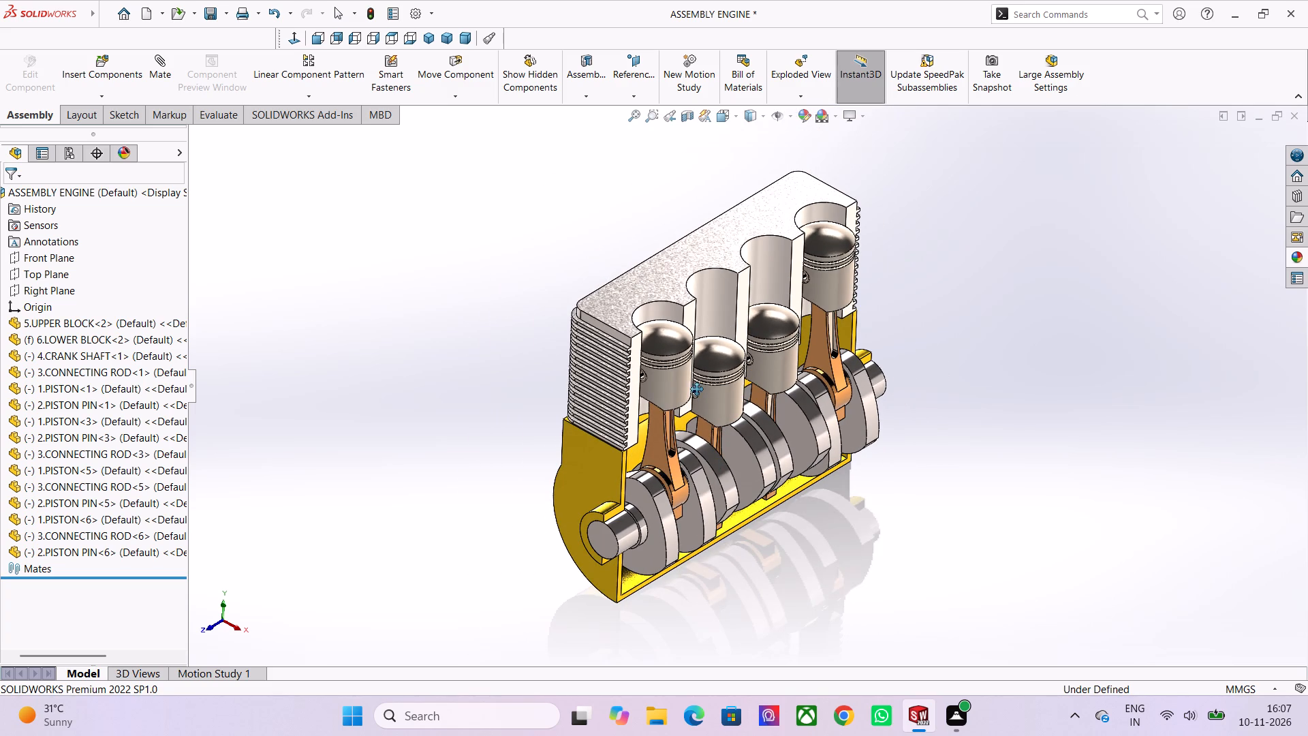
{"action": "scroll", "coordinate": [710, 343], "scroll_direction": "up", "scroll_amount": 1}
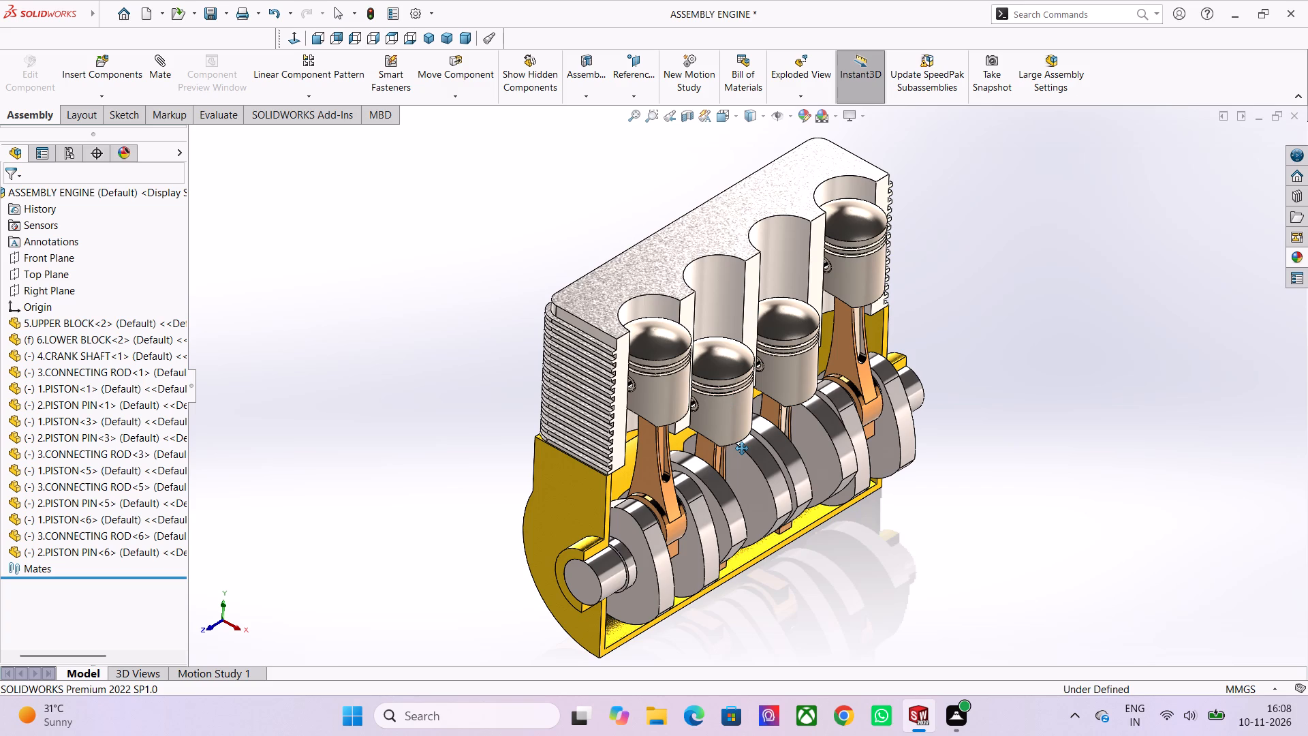
Leave the Pan tool, return to selection mode and save the engine assembly.
{"action": "right_click", "coordinate": [956, 286]}
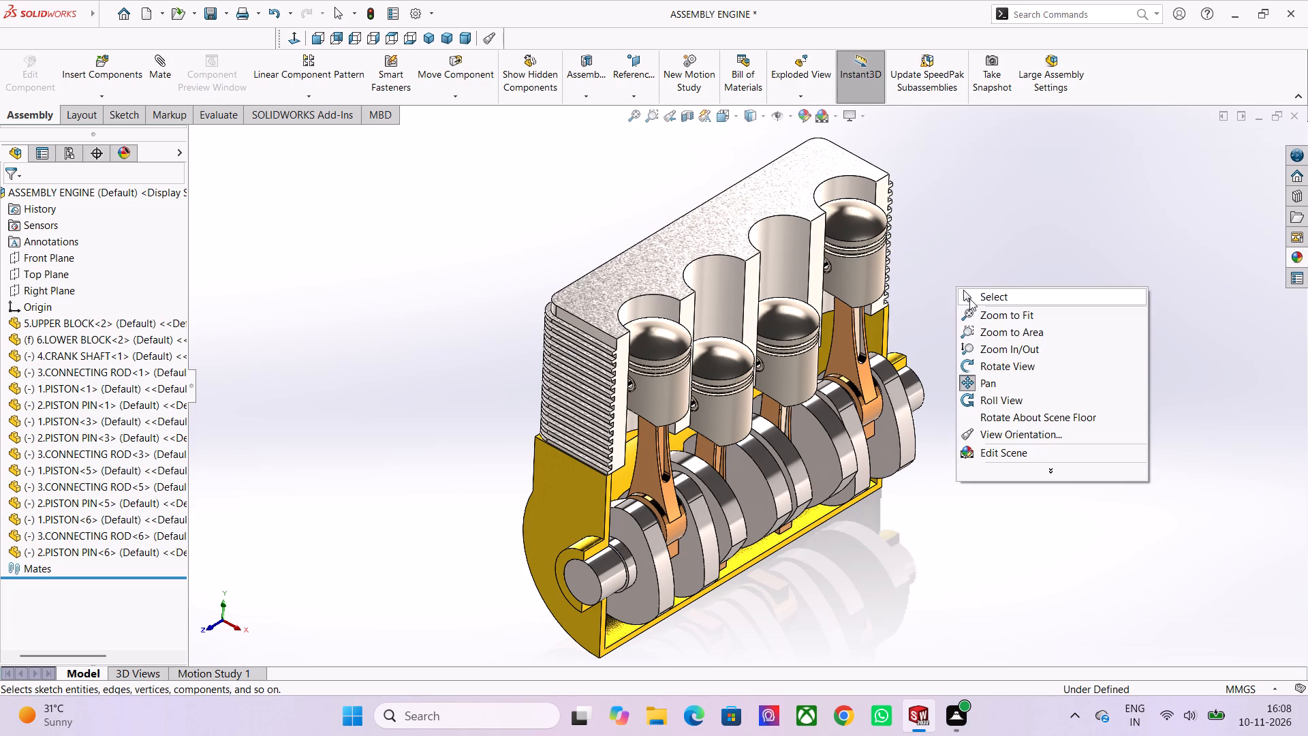
{"action": "left_click", "coordinate": [976, 294]}
{"action": "scroll", "coordinate": [607, 234], "scroll_direction": "up", "scroll_amount": 1}
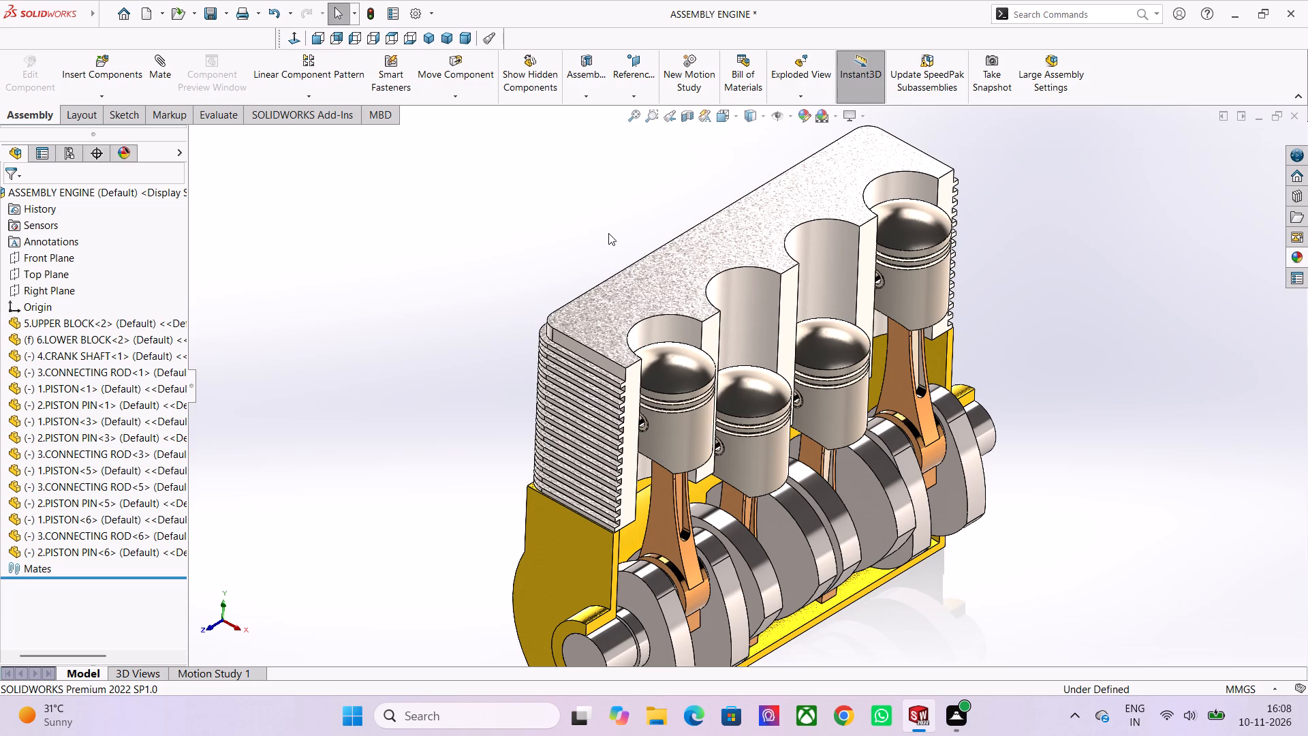
{"action": "scroll", "coordinate": [608, 233], "scroll_direction": "down", "scroll_amount": 2}
{"action": "key", "text": "ctrl+s"}
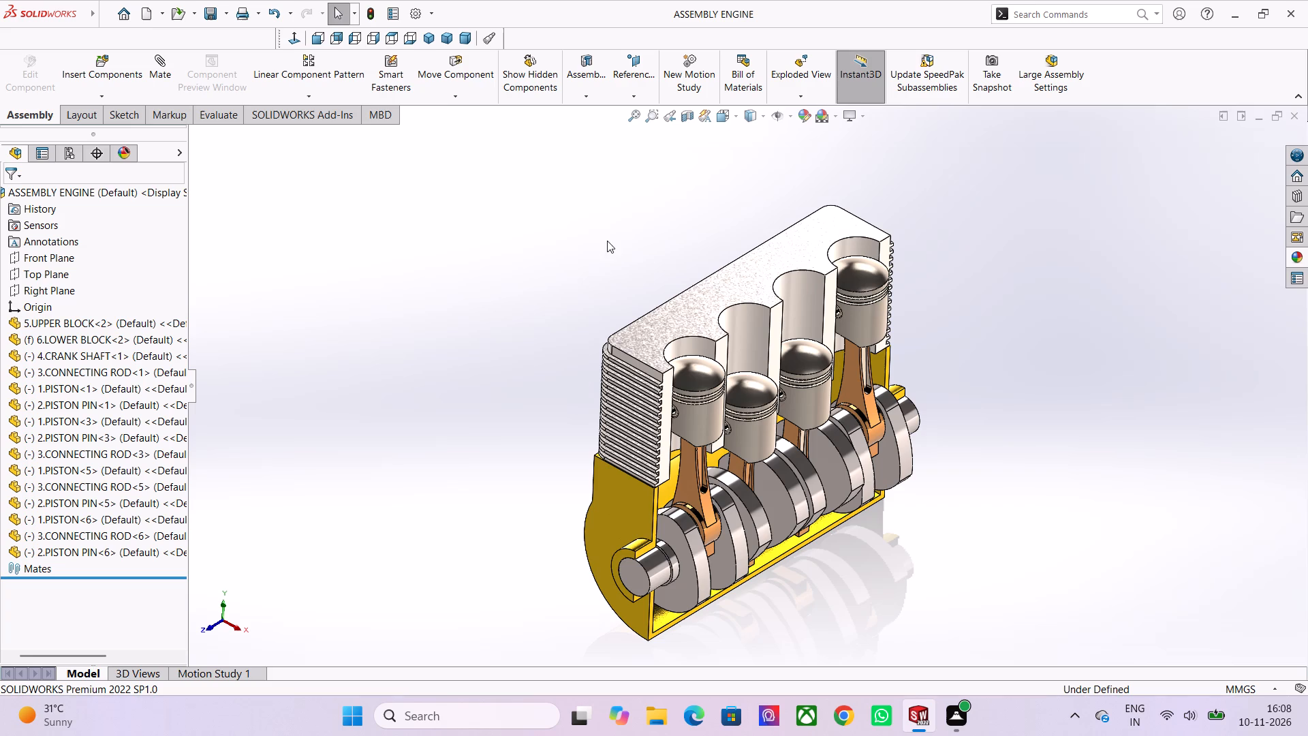
{"action": "key", "text": "ctrl+s"}
{"action": "key", "text": "ctrl+s"}
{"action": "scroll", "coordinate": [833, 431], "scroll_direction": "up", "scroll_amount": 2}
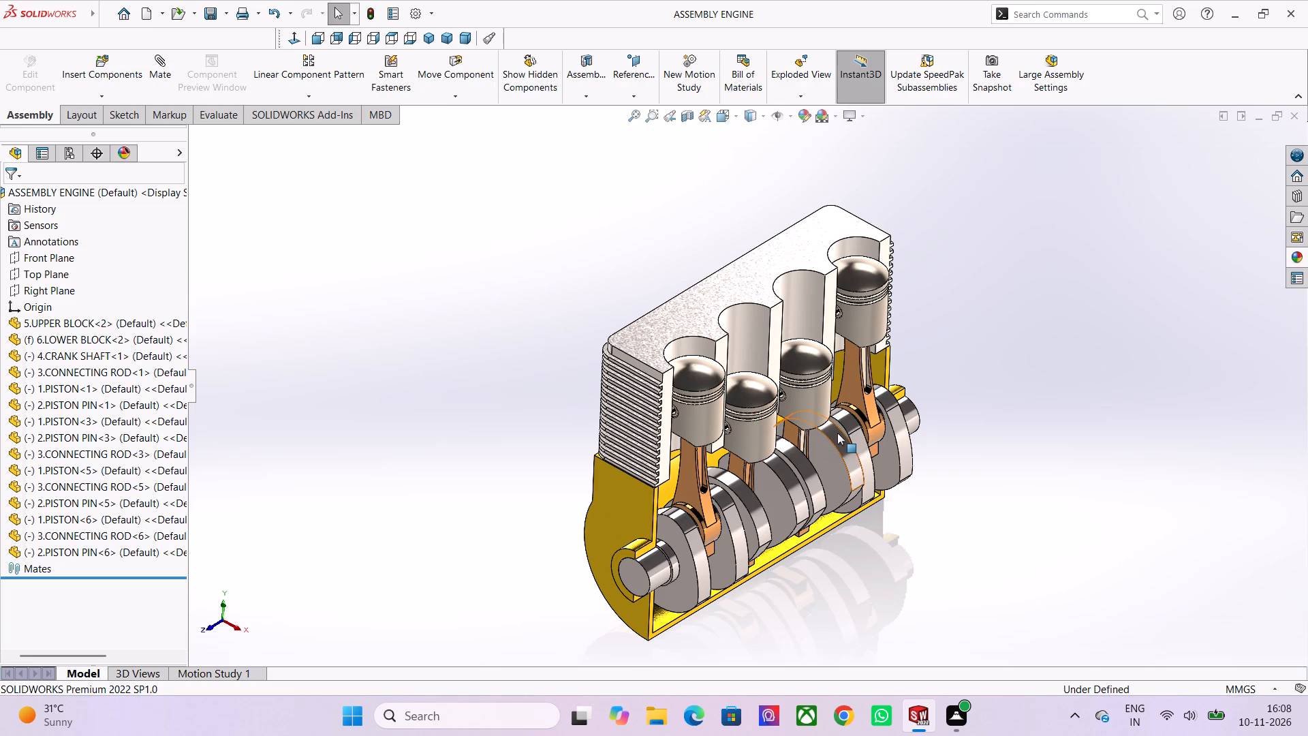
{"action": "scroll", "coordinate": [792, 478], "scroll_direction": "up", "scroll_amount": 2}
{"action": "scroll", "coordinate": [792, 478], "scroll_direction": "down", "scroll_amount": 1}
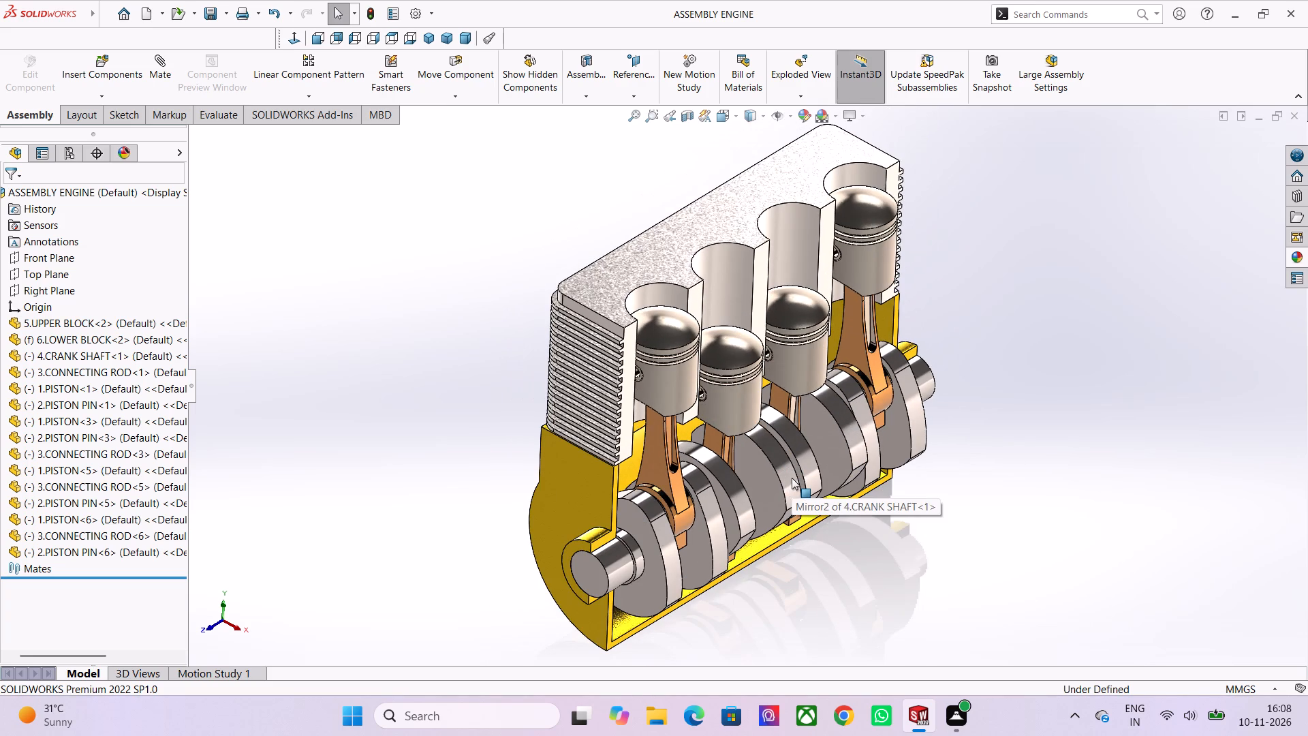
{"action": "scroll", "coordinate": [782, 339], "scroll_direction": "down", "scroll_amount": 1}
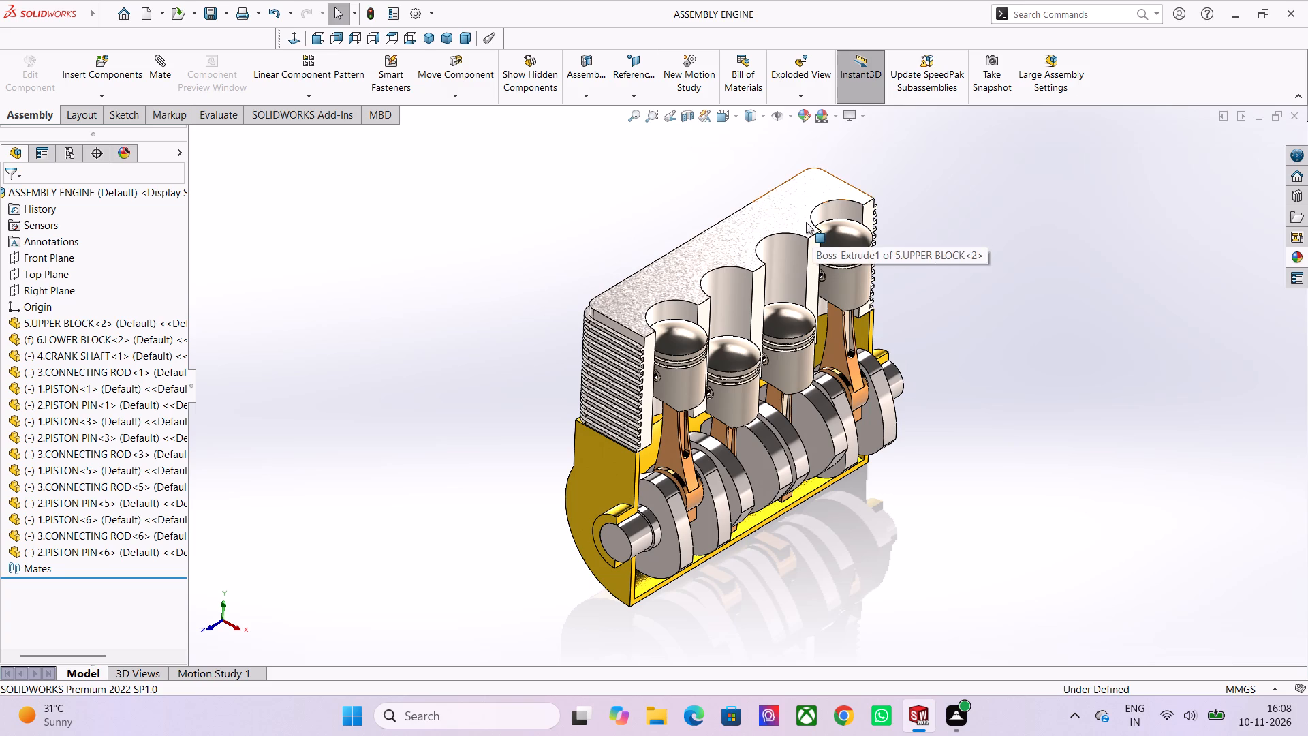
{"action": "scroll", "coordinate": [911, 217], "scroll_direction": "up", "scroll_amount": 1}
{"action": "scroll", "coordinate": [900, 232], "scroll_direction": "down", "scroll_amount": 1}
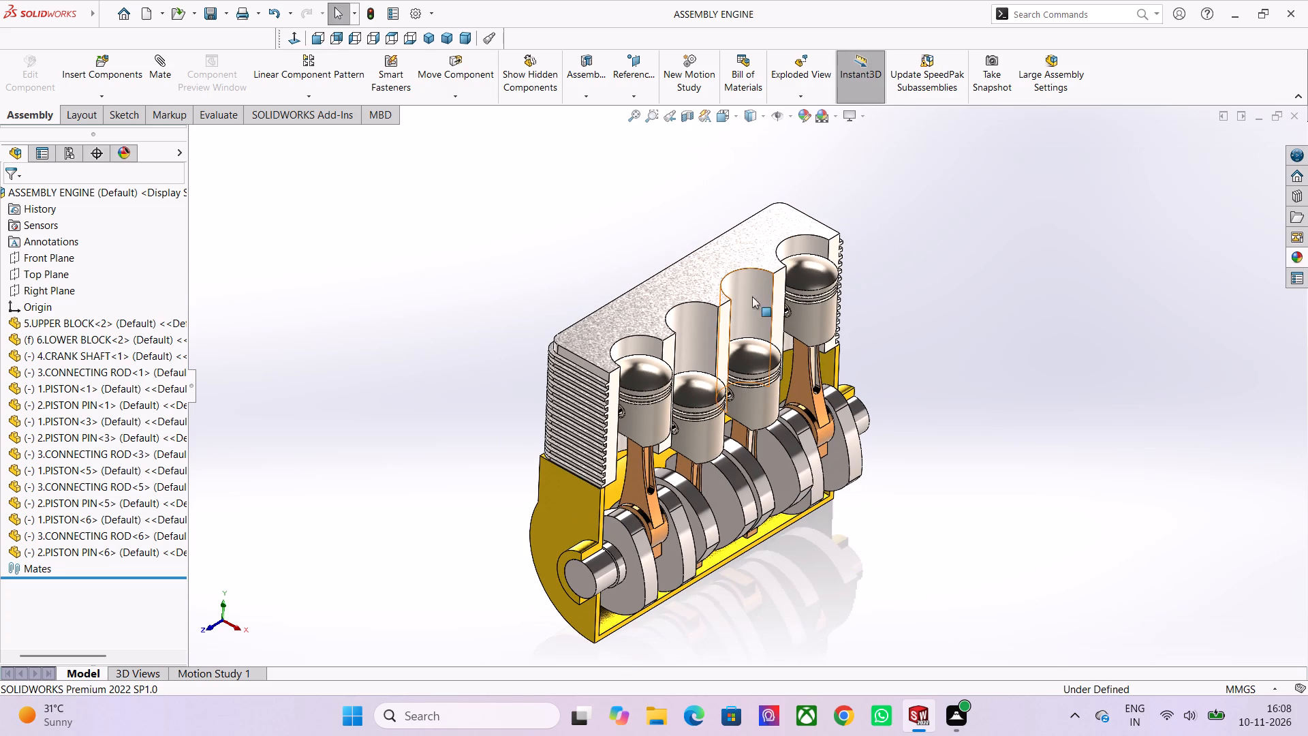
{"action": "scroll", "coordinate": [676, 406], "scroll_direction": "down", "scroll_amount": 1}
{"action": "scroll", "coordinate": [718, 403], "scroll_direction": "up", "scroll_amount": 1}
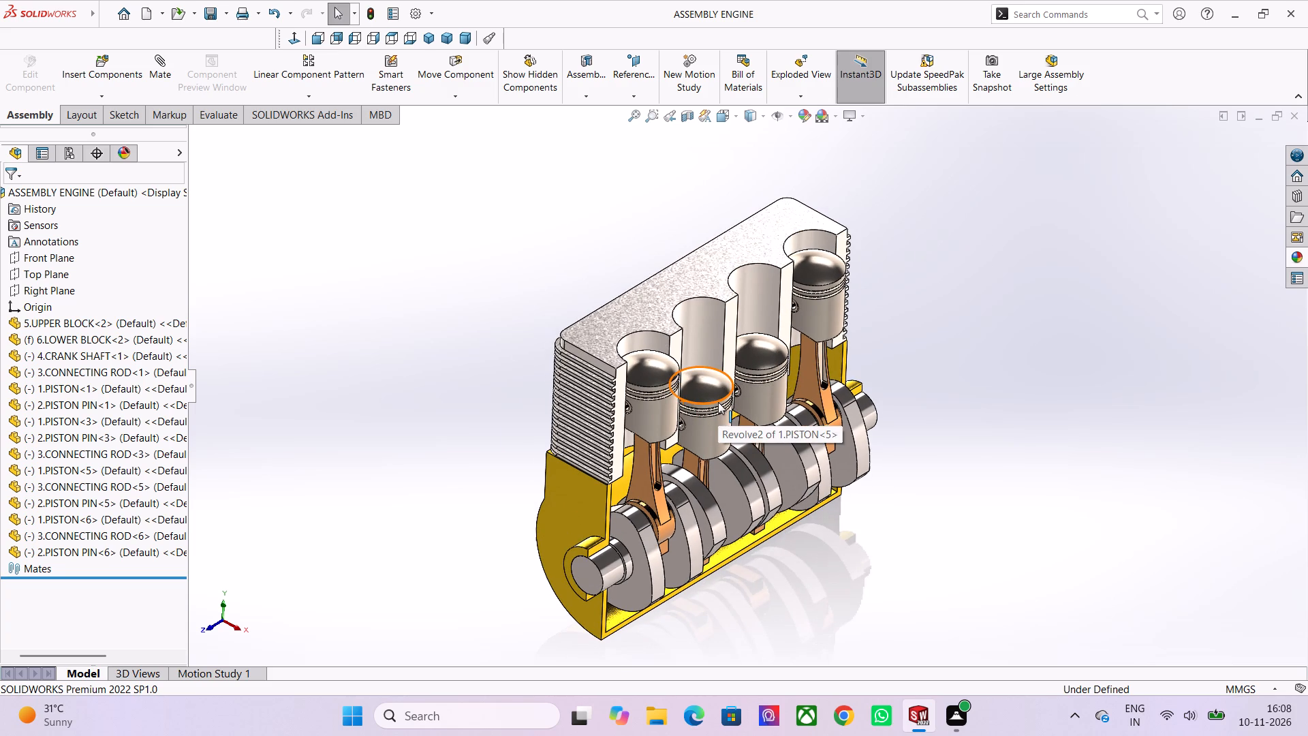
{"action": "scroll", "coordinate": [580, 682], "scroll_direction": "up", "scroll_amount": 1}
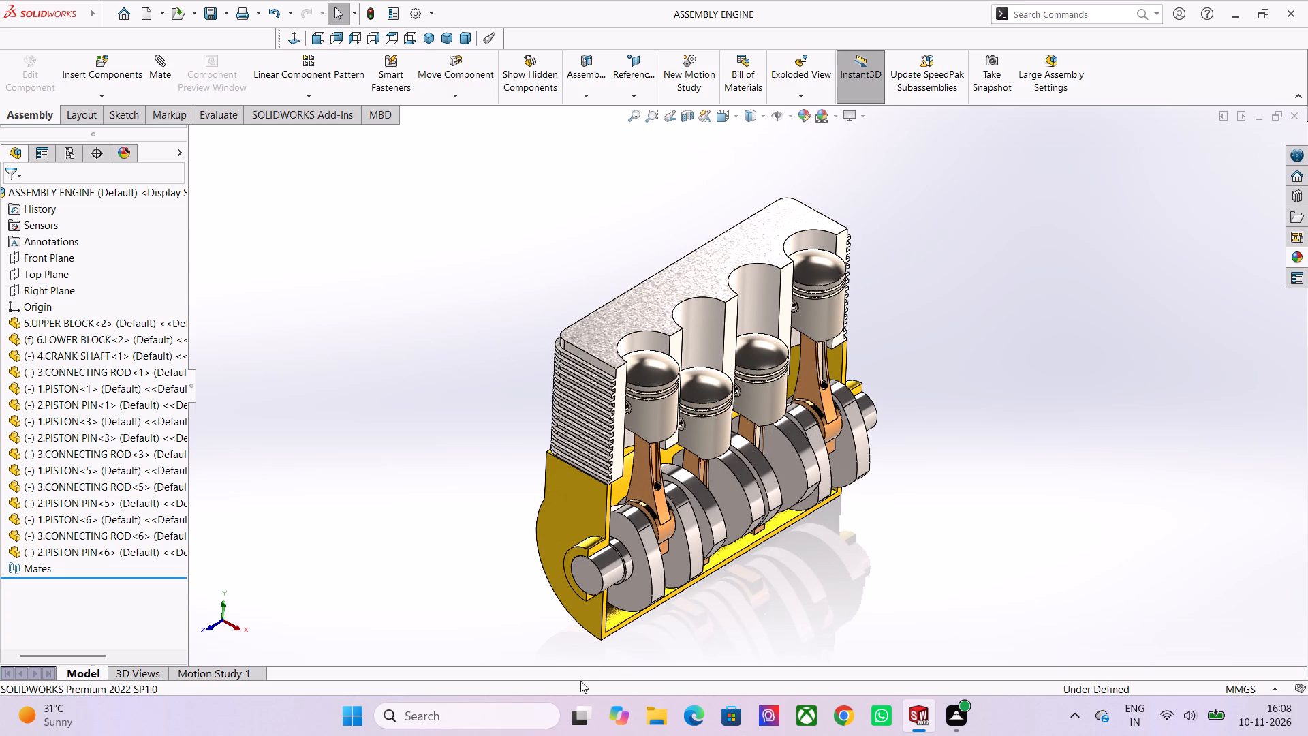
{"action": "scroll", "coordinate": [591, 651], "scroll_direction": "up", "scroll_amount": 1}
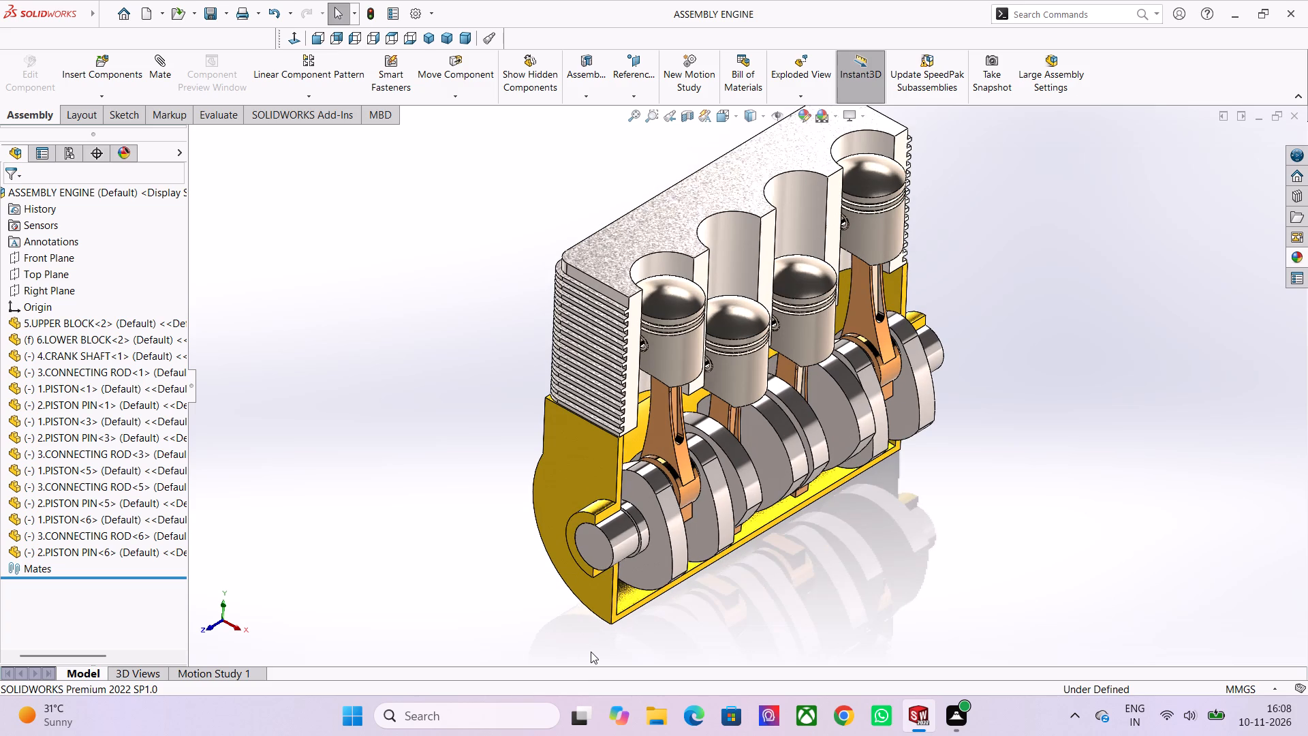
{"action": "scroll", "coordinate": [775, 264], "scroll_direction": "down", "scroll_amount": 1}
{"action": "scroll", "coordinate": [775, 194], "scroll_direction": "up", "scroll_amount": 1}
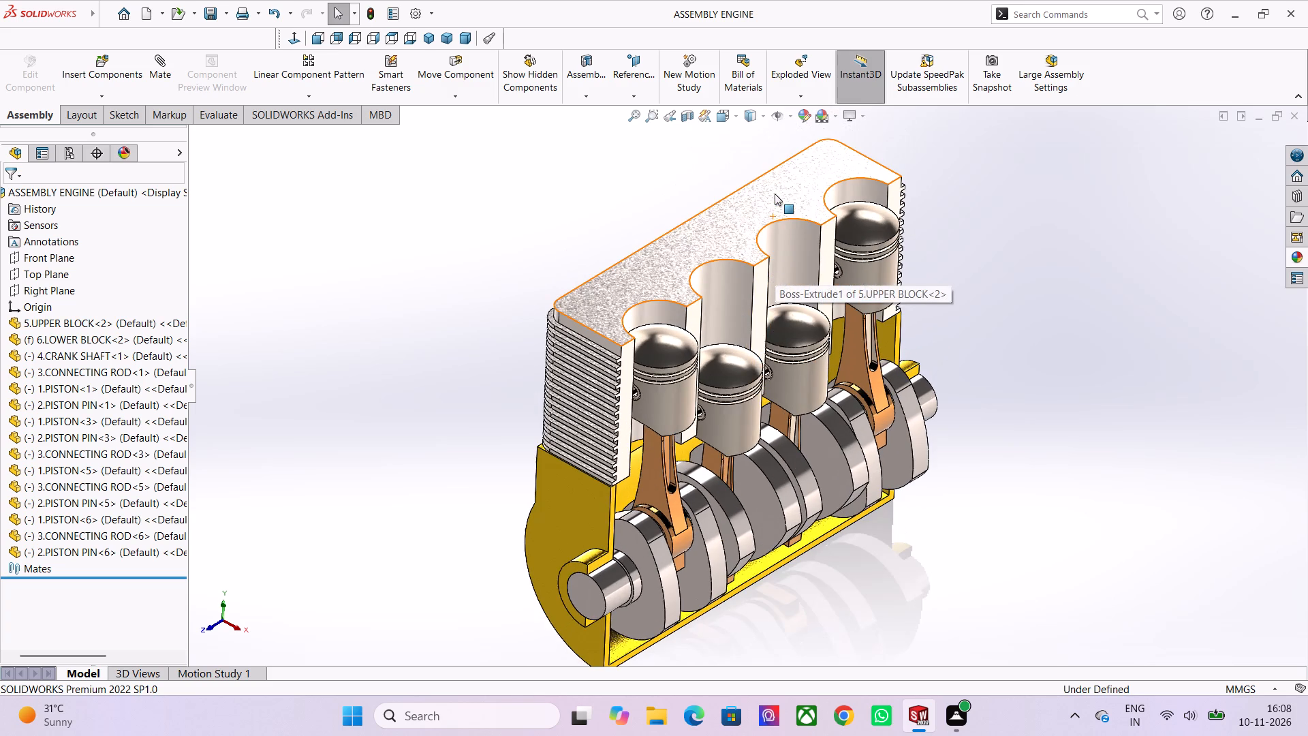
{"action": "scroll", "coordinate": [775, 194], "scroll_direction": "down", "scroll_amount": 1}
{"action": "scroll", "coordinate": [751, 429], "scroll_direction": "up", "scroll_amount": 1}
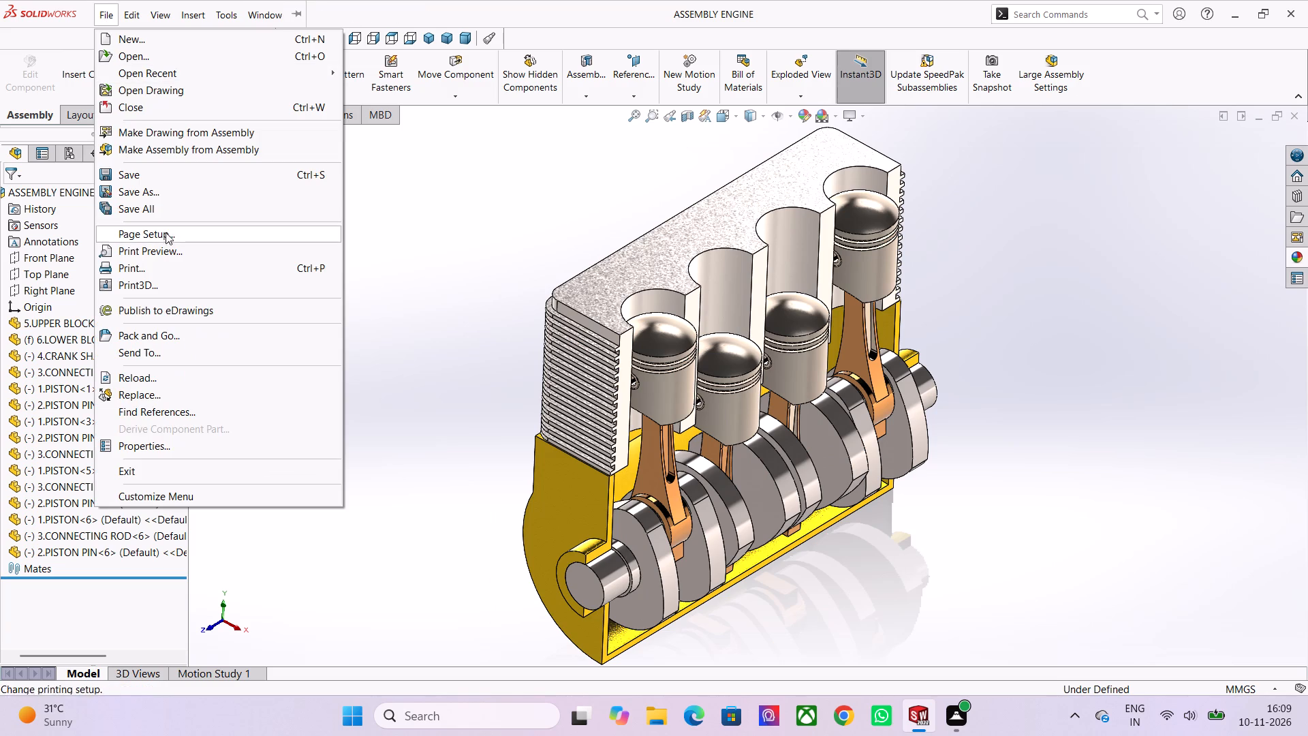
Save the assembly as an Adobe PDF named ASSEMBLY ENGINE in the ENGINE folder.
{"action": "left_click", "coordinate": [154, 188]}
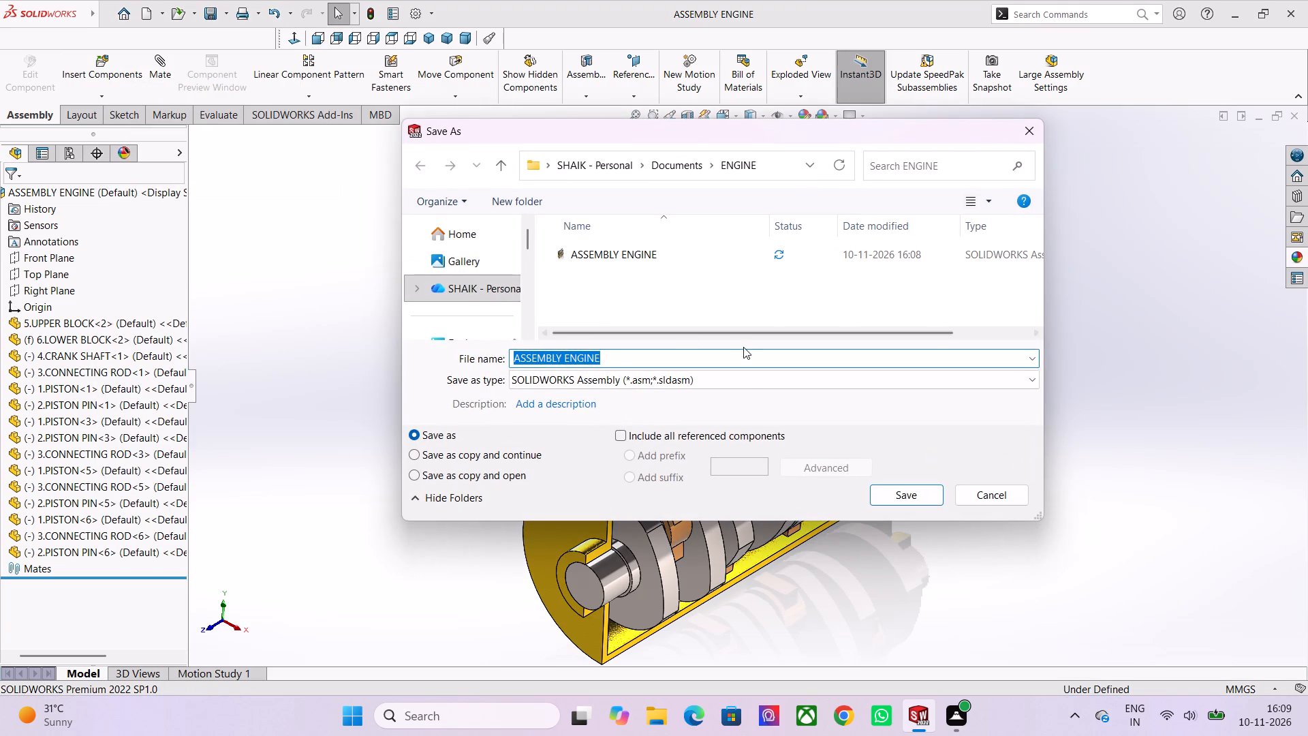
{"action": "left_click", "coordinate": [743, 388]}
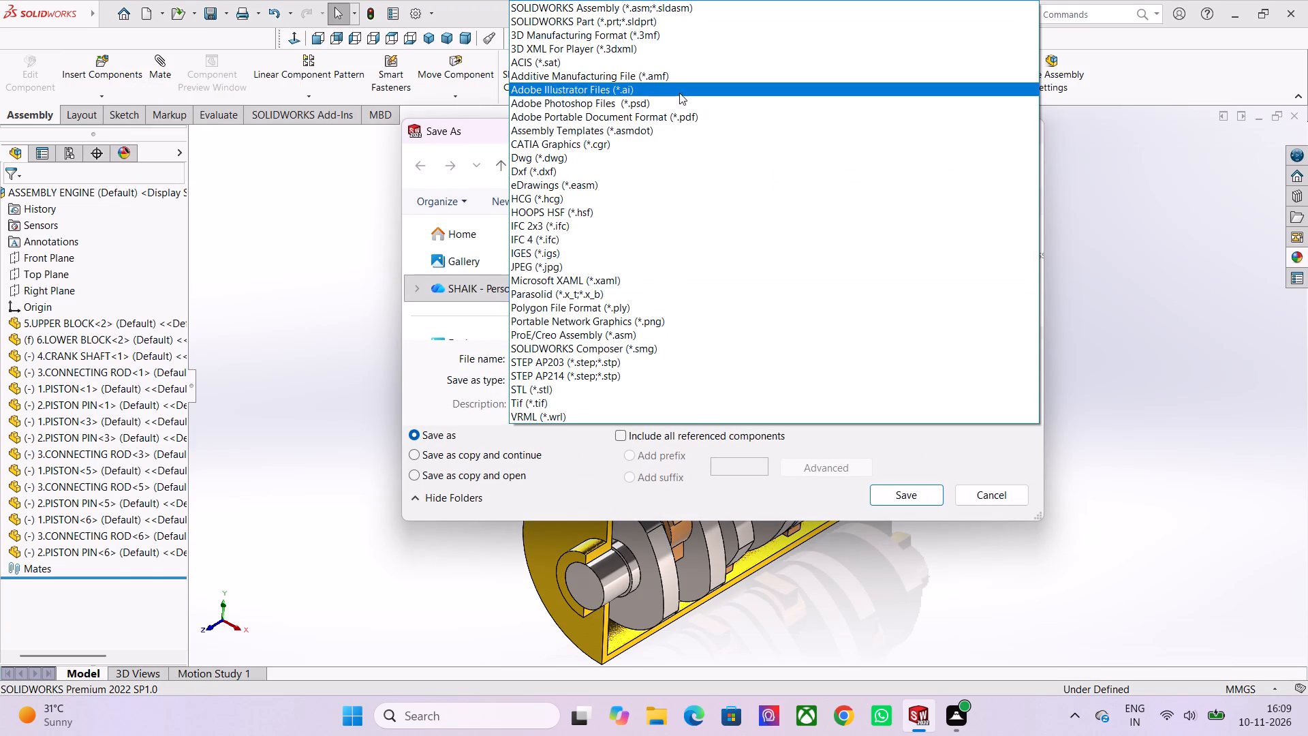
{"action": "left_click", "coordinate": [681, 116]}
{"action": "scroll", "coordinate": [484, 339], "scroll_direction": "down", "scroll_amount": 2}
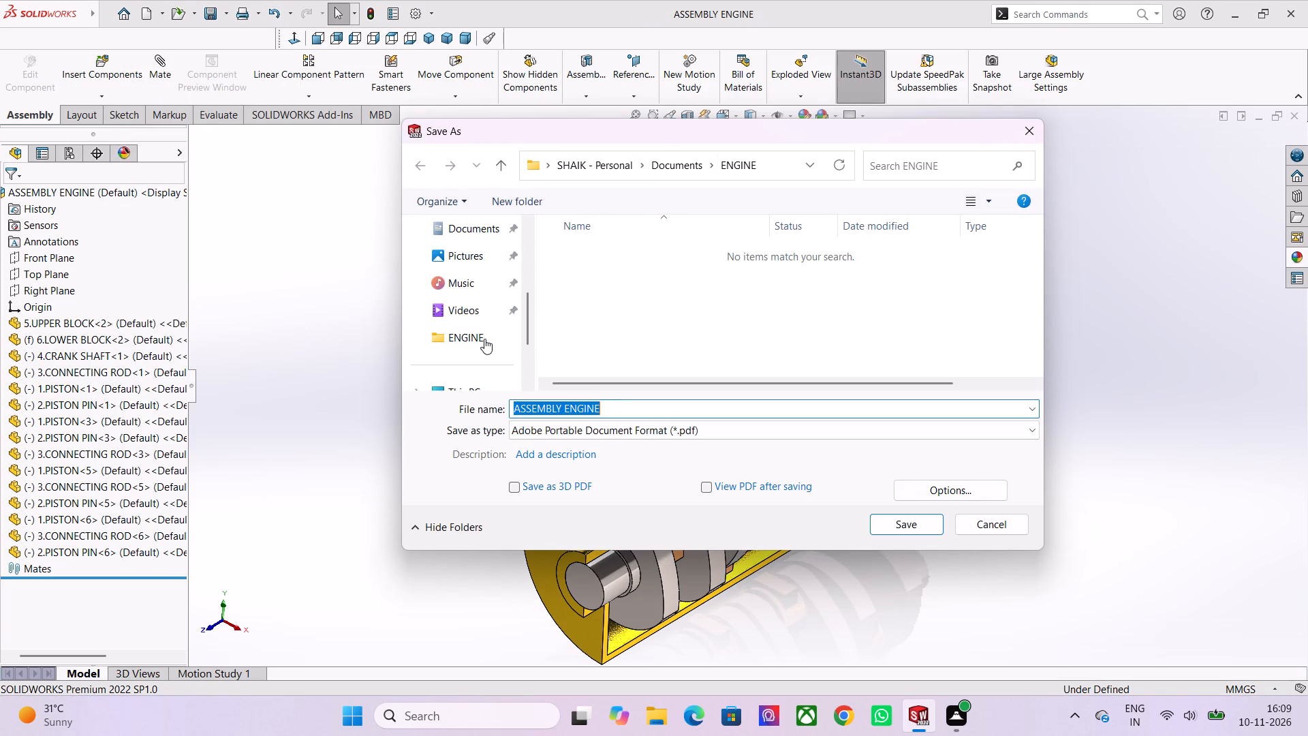
{"action": "left_click", "coordinate": [473, 337]}
{"action": "left_click", "coordinate": [891, 526]}
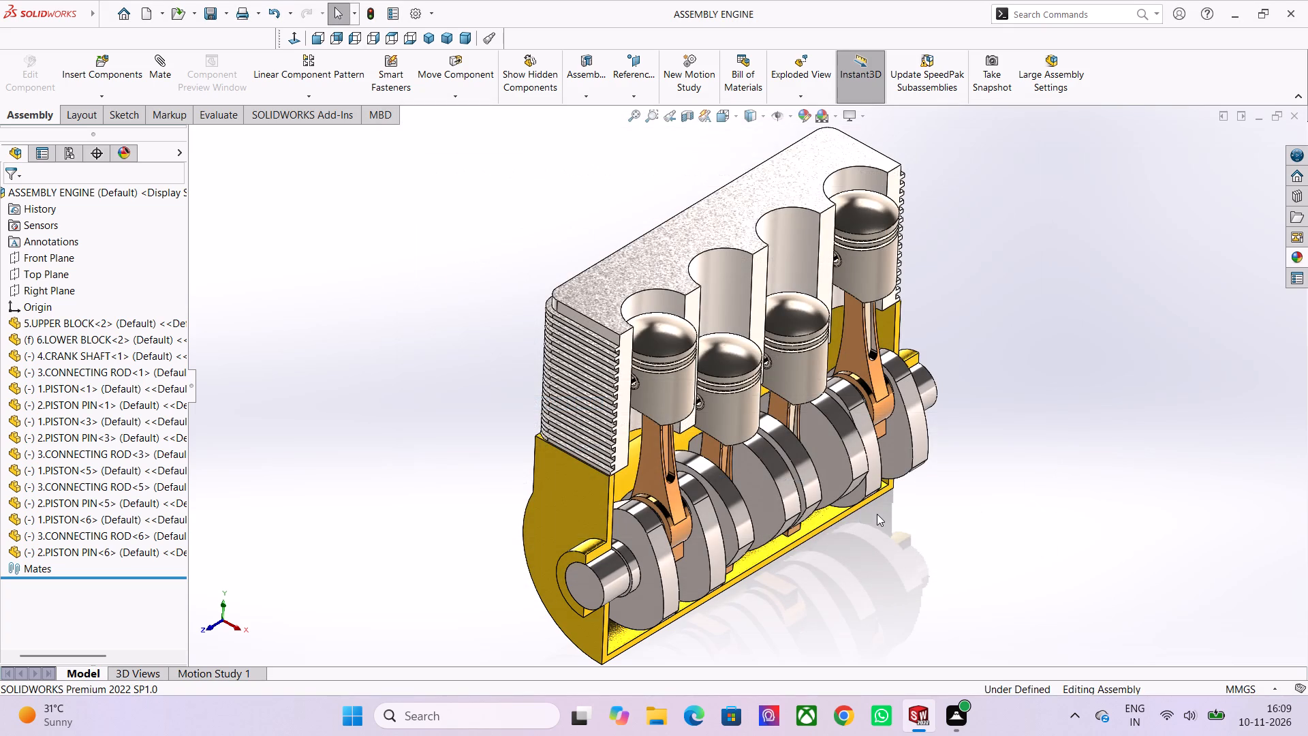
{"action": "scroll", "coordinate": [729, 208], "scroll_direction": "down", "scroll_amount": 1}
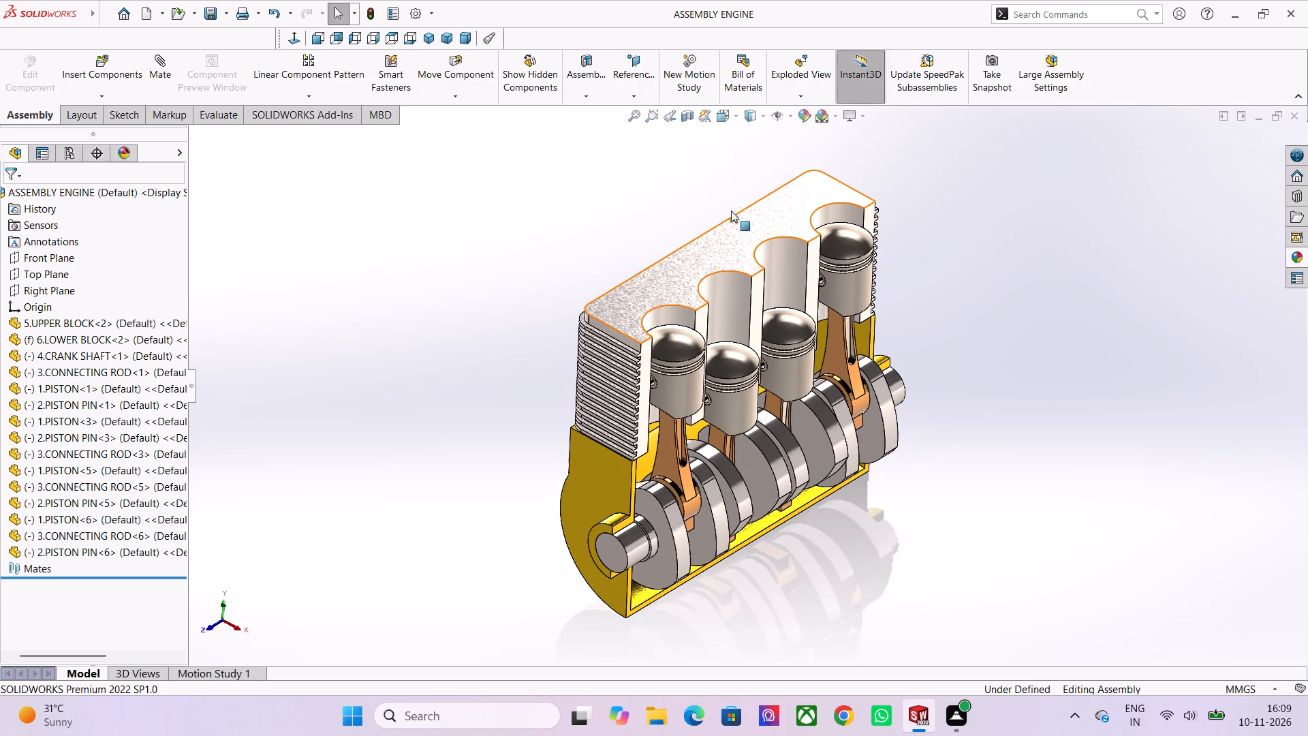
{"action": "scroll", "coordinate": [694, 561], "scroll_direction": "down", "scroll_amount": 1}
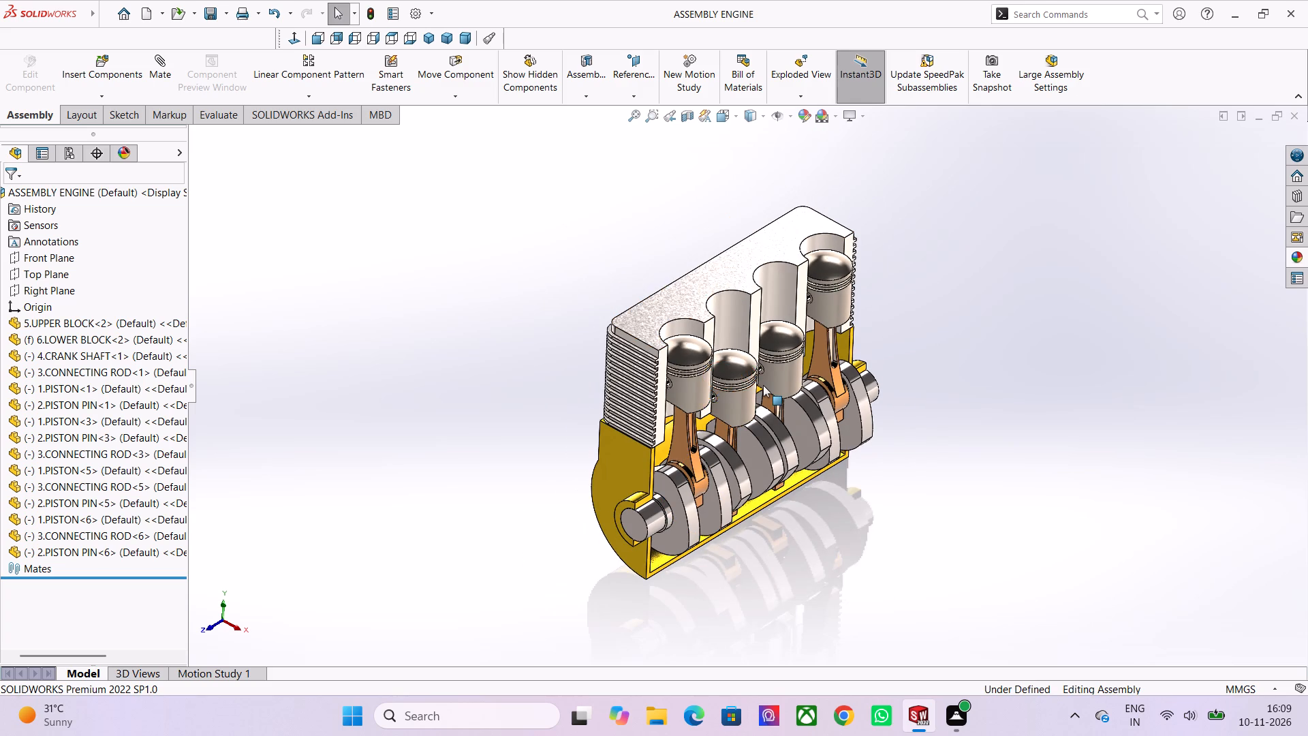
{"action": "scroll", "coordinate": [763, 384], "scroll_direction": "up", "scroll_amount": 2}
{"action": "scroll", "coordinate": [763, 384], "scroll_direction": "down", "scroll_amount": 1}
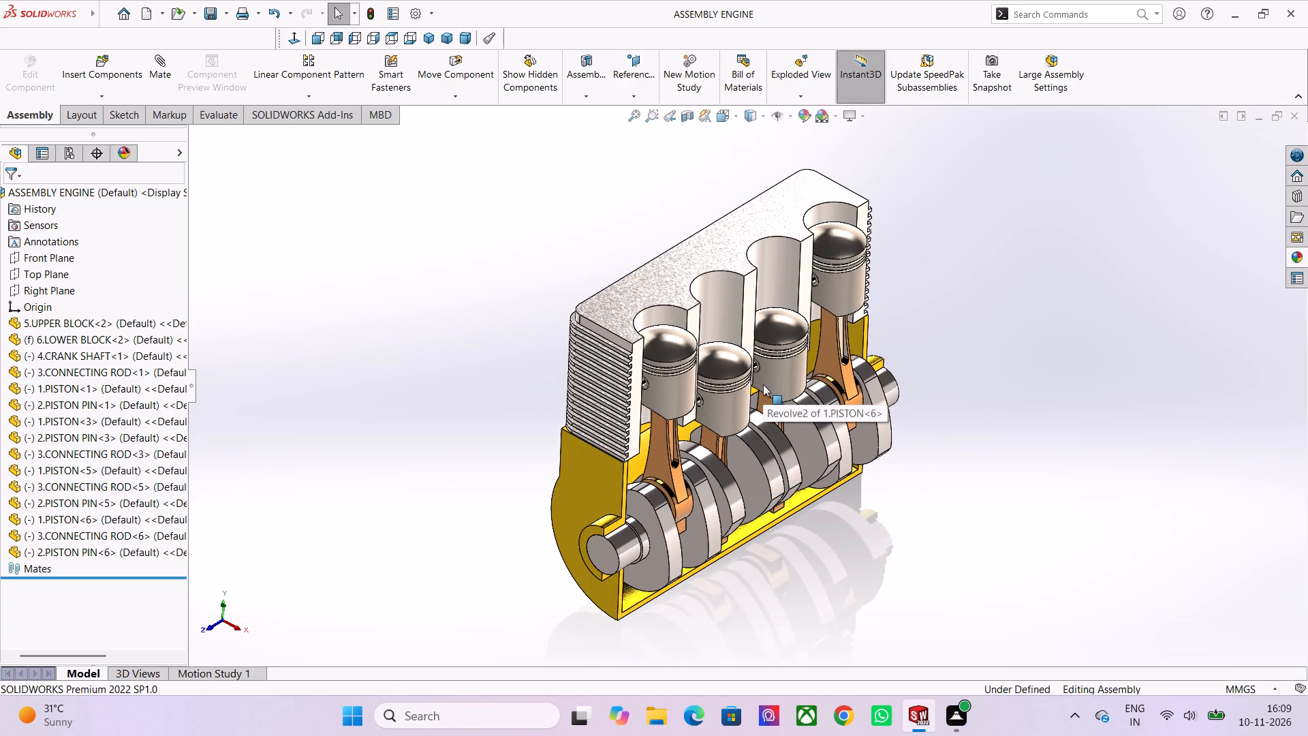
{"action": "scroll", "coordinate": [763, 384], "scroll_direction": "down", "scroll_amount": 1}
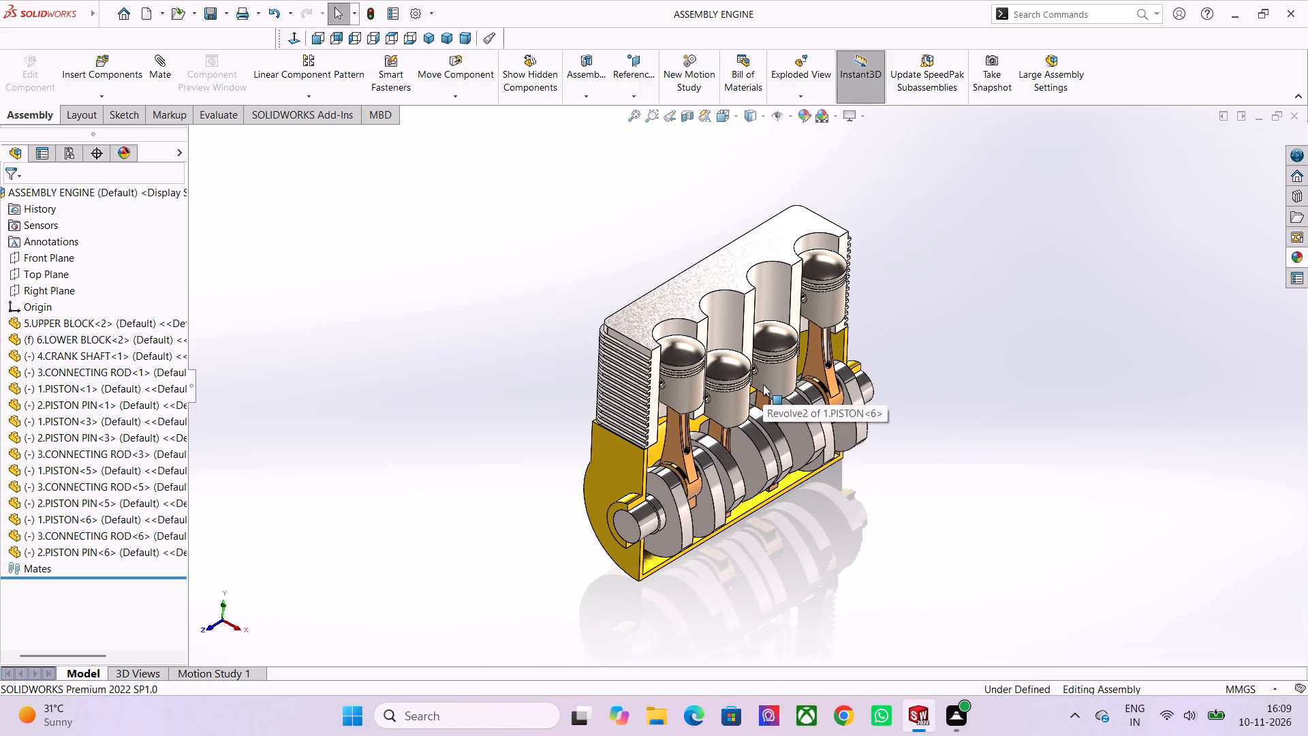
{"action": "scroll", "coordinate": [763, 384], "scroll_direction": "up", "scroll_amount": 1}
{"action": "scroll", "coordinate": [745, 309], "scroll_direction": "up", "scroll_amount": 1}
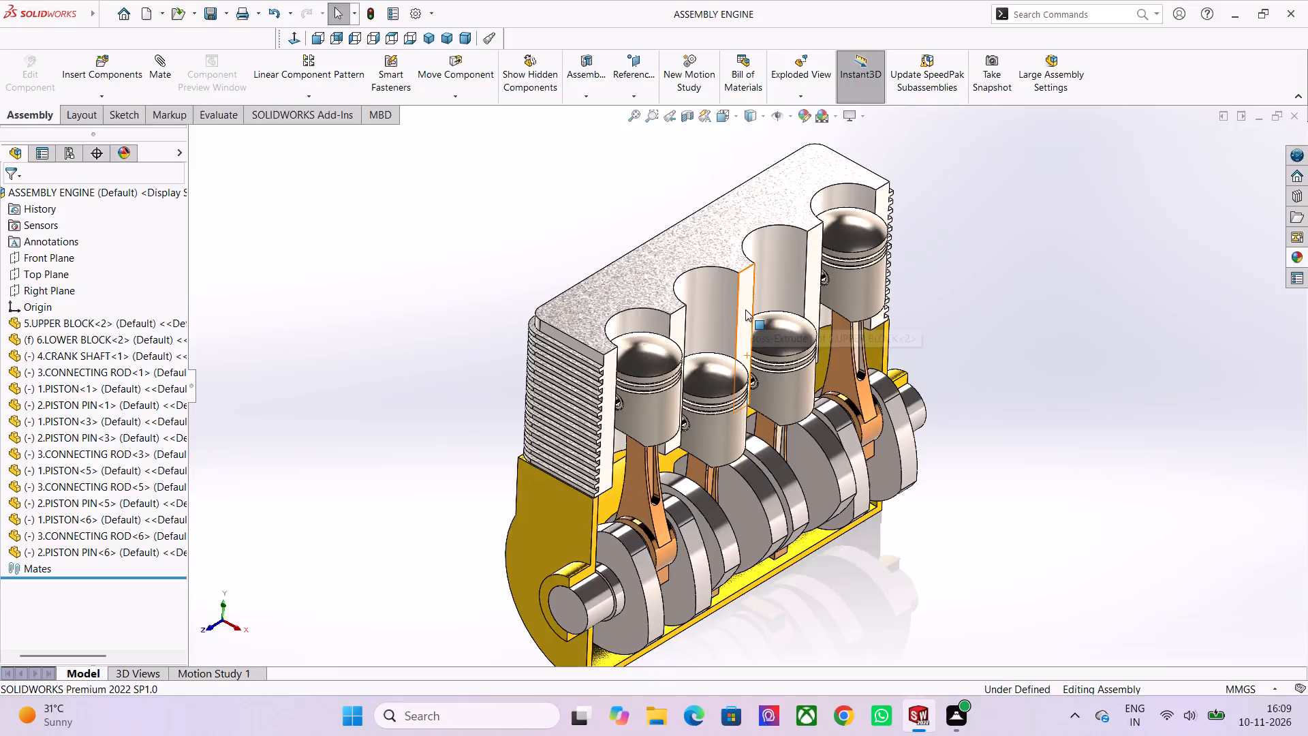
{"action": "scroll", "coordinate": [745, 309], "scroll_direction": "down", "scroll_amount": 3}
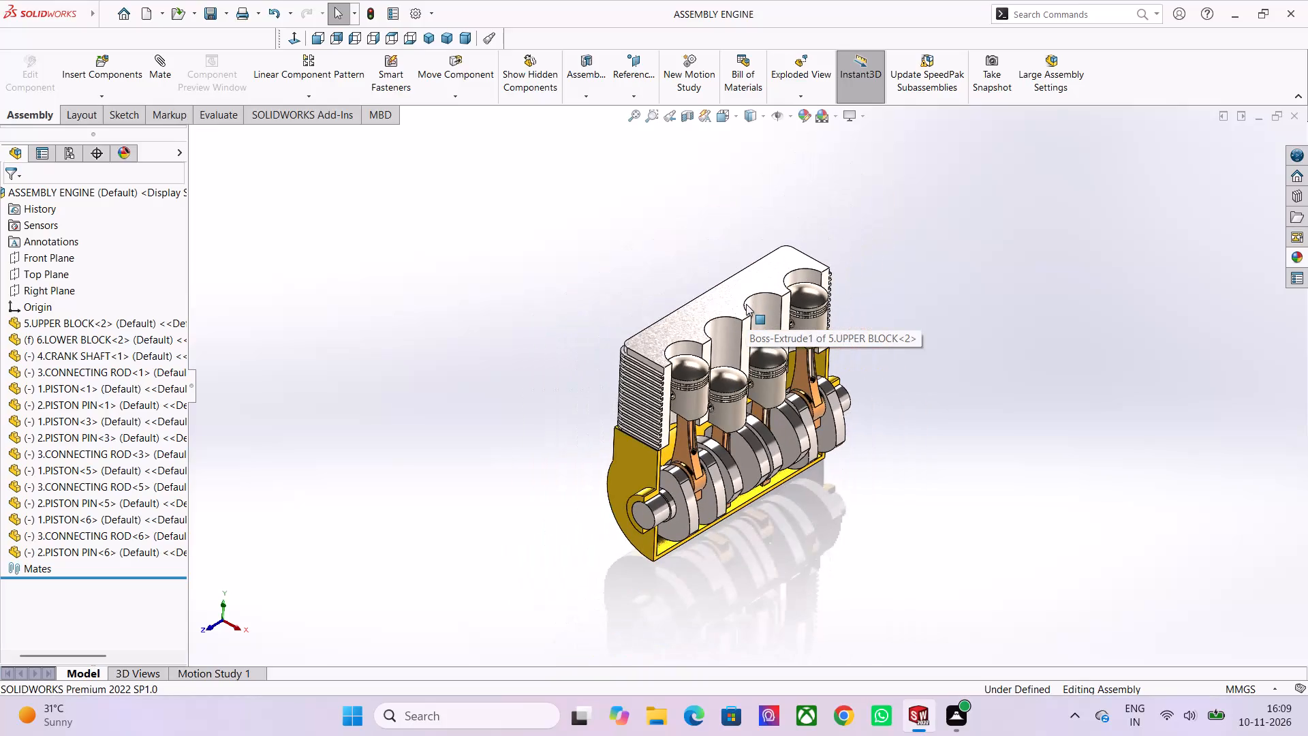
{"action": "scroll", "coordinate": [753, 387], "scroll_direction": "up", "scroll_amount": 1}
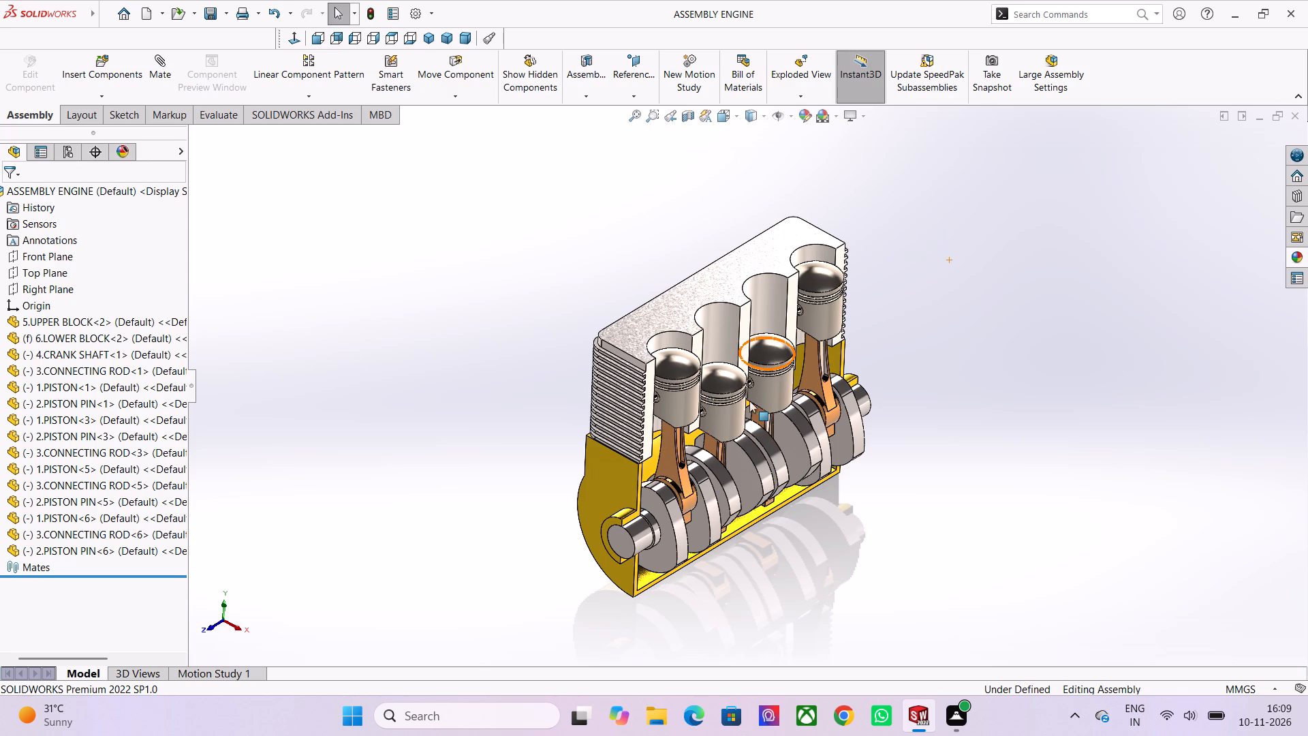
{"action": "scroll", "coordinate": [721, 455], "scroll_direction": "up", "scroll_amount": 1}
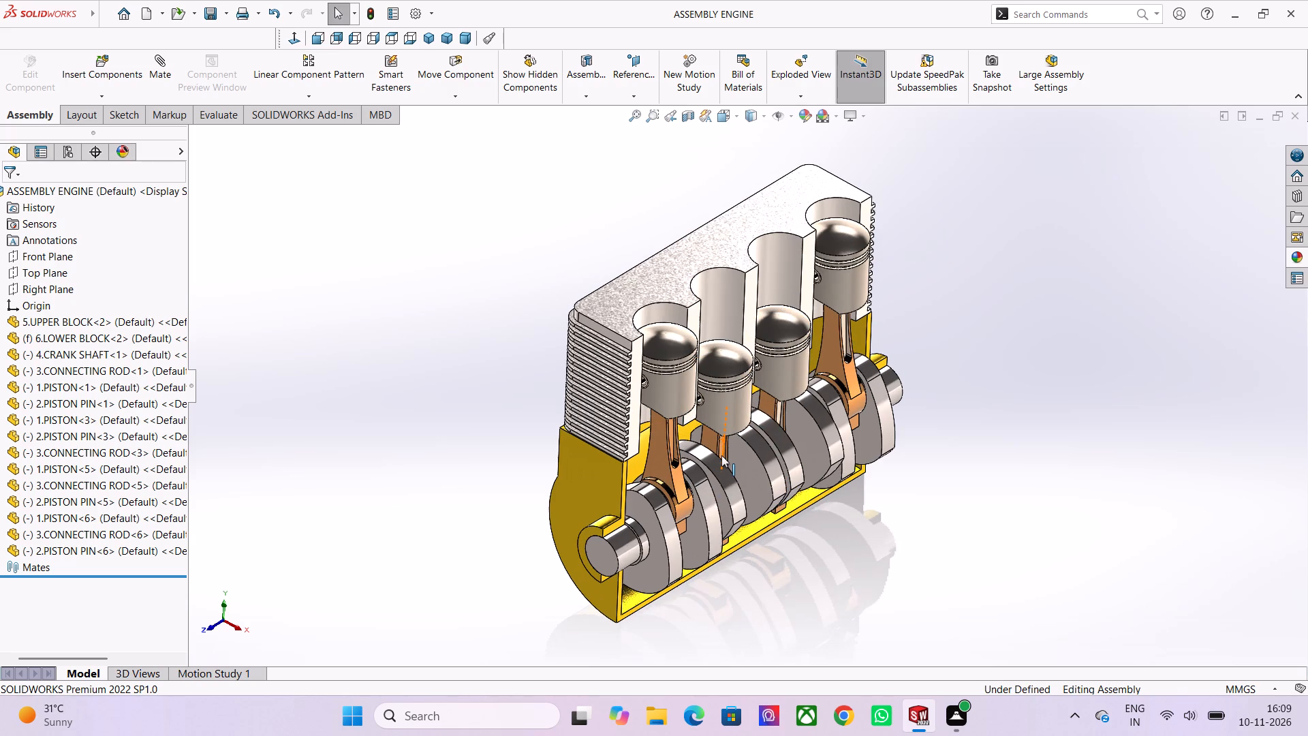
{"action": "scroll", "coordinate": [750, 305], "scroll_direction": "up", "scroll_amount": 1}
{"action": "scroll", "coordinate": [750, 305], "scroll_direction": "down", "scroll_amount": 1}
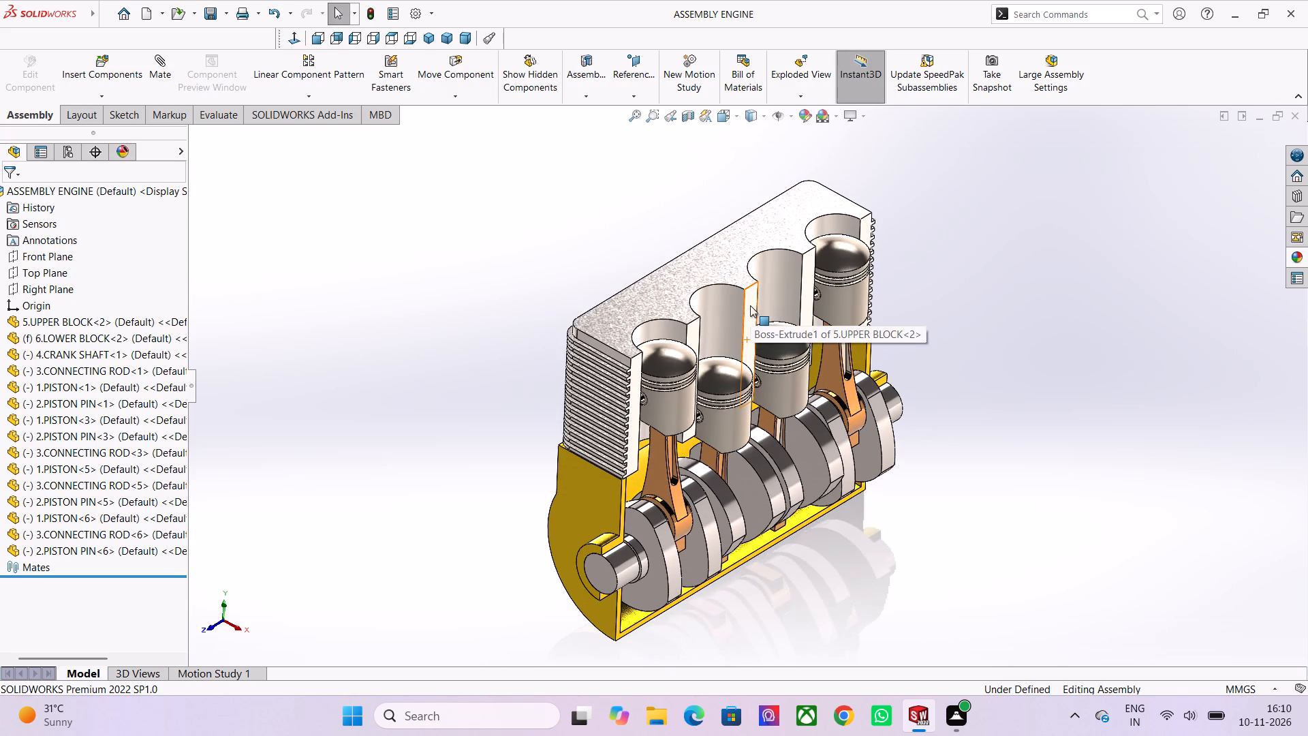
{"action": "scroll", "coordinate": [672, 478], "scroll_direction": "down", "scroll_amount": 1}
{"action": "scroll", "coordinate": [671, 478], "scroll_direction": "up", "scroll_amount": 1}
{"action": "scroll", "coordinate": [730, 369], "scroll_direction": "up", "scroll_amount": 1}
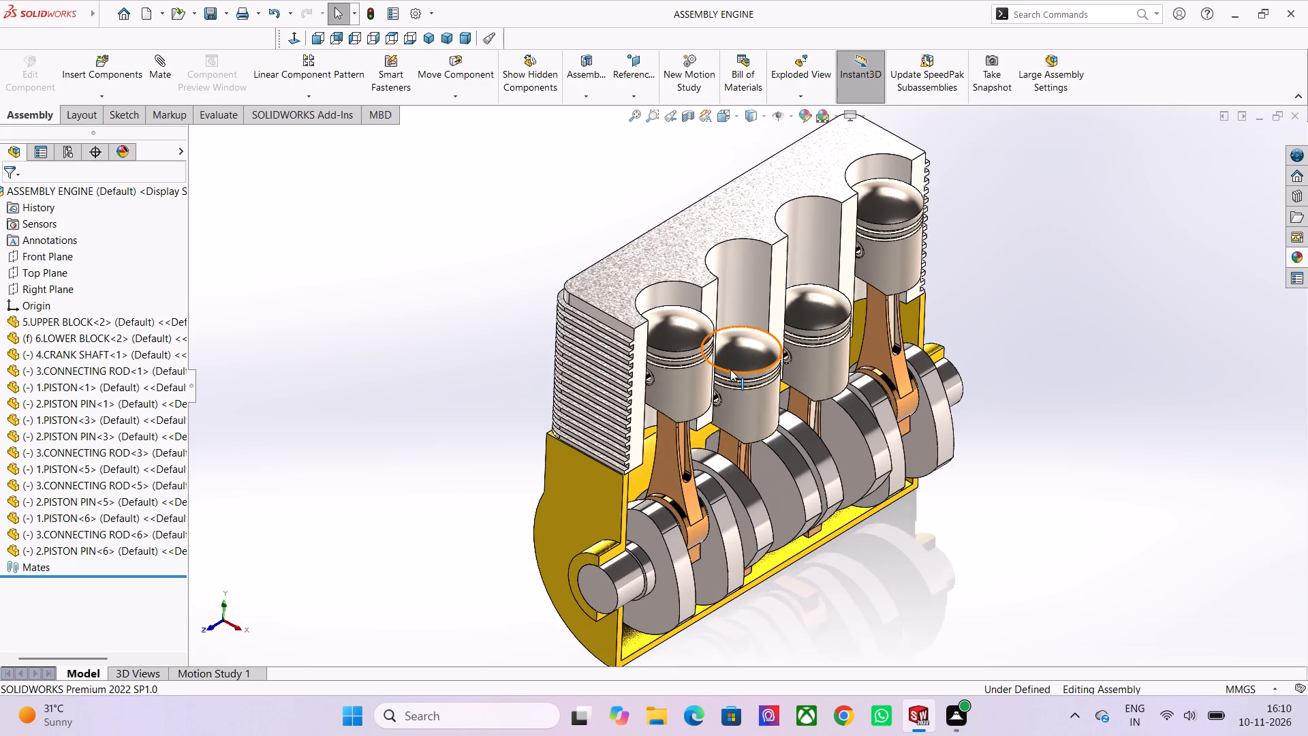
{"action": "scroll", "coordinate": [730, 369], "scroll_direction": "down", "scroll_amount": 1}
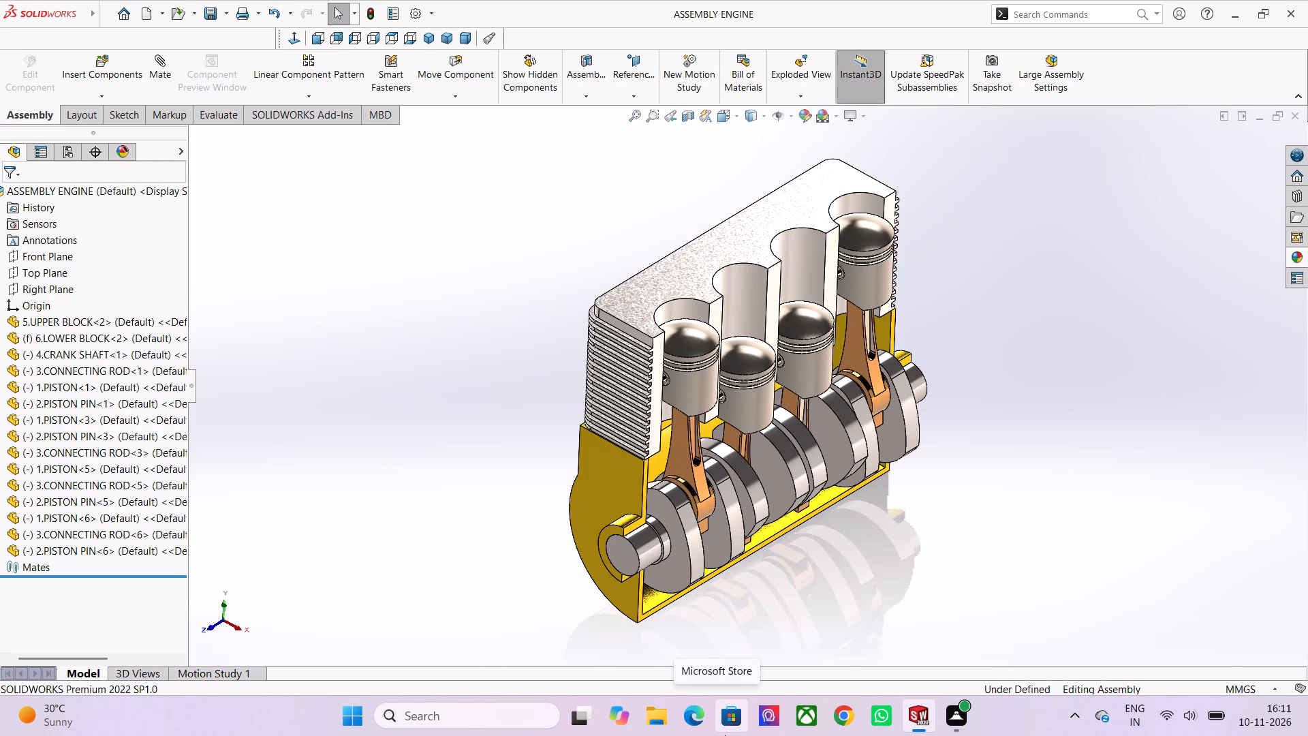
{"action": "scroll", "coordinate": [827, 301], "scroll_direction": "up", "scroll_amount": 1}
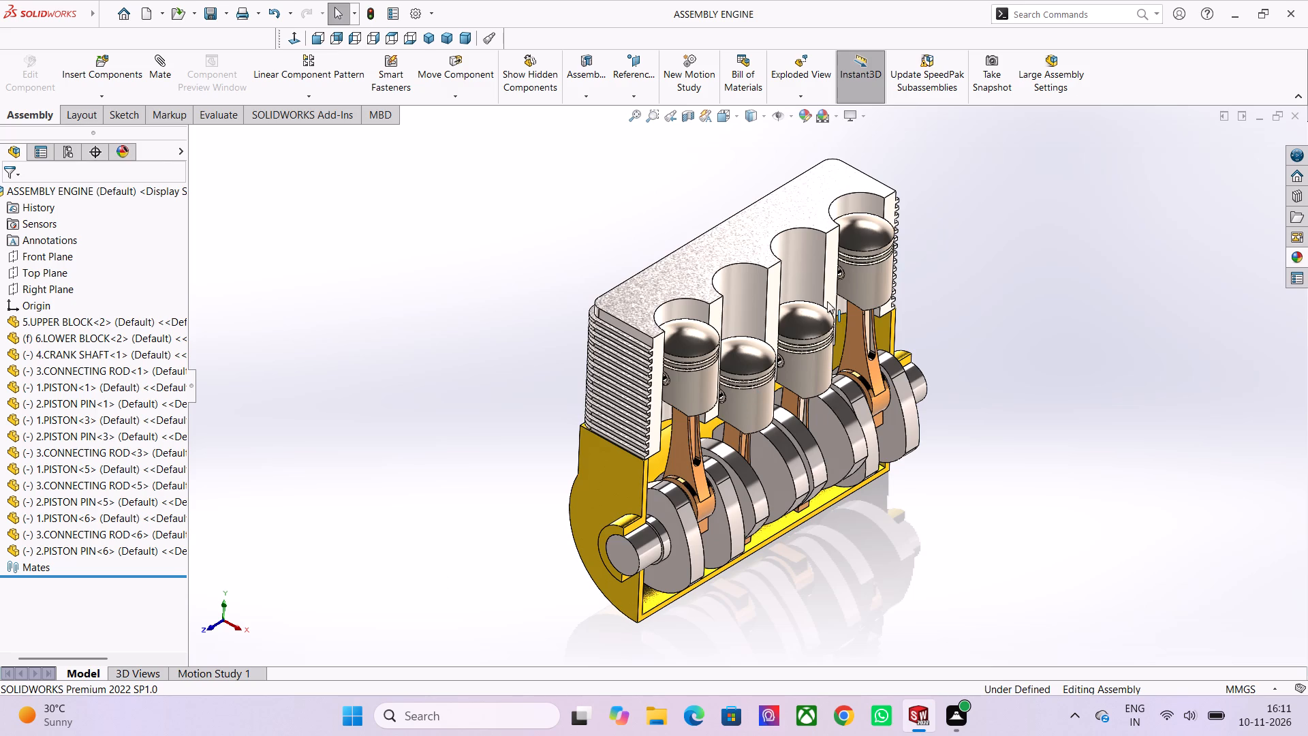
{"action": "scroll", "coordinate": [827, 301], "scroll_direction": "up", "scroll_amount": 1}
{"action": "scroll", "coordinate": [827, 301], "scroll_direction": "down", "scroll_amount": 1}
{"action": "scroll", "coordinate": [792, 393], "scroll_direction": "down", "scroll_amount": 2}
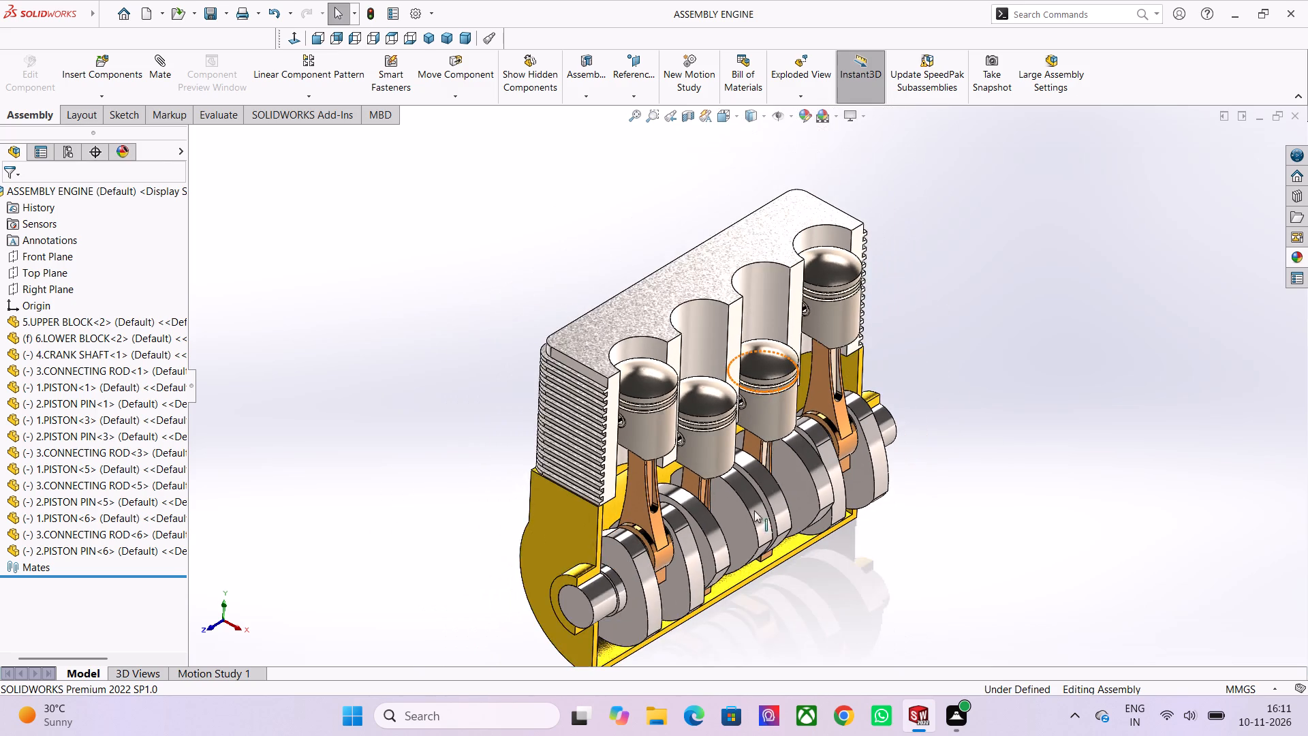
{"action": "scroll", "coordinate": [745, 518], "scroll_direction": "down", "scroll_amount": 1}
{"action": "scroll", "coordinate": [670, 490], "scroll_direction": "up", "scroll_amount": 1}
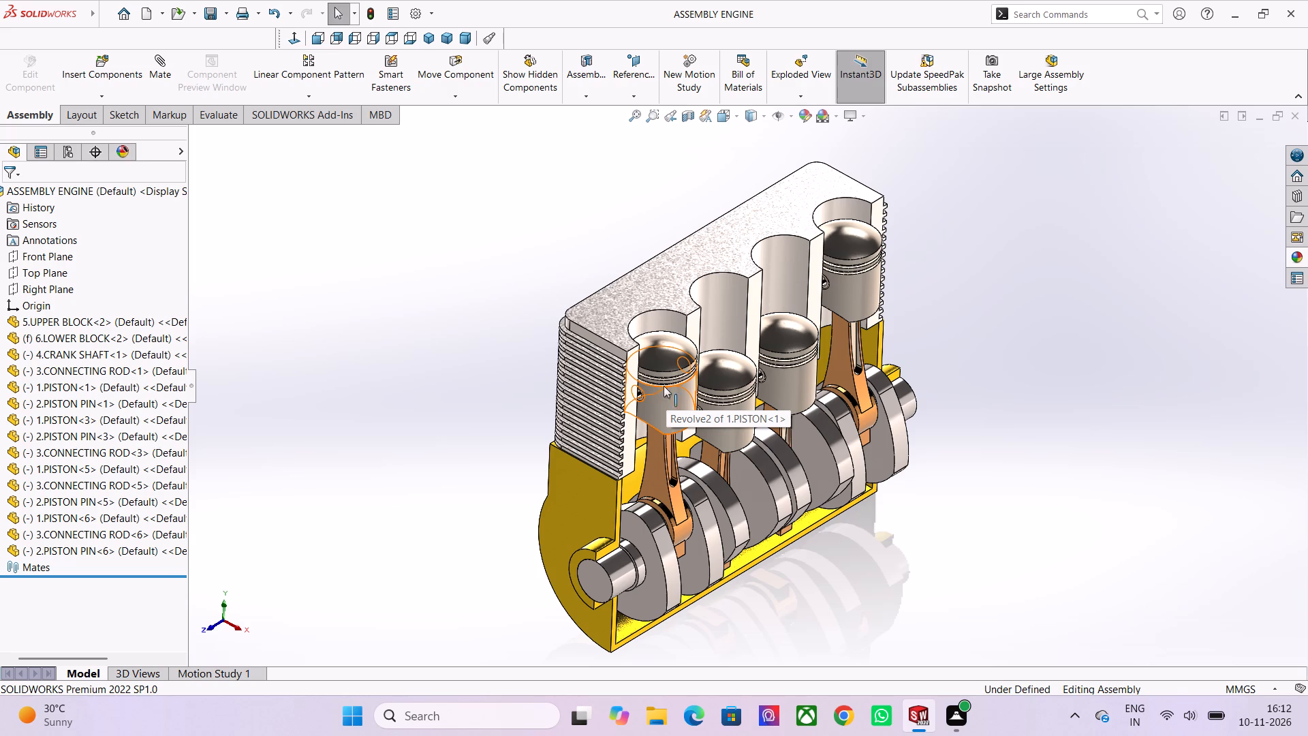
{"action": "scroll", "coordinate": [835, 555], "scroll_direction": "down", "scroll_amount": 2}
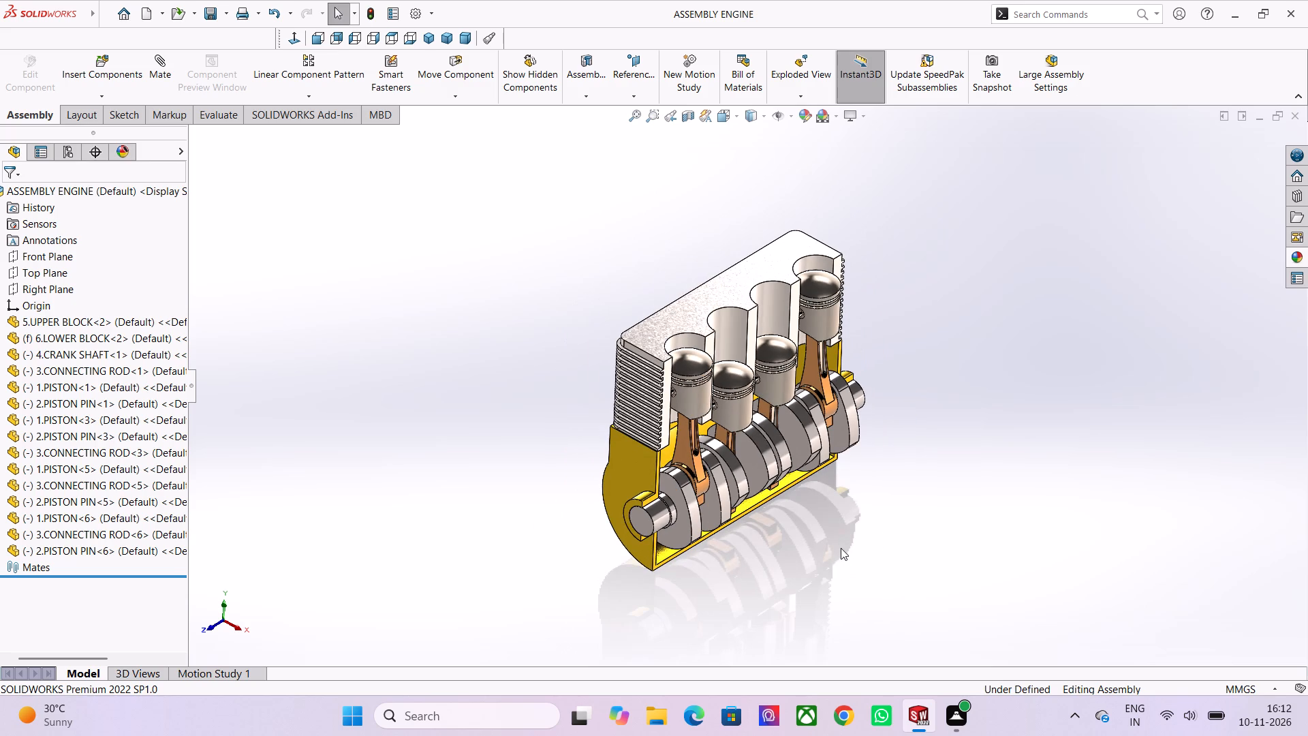
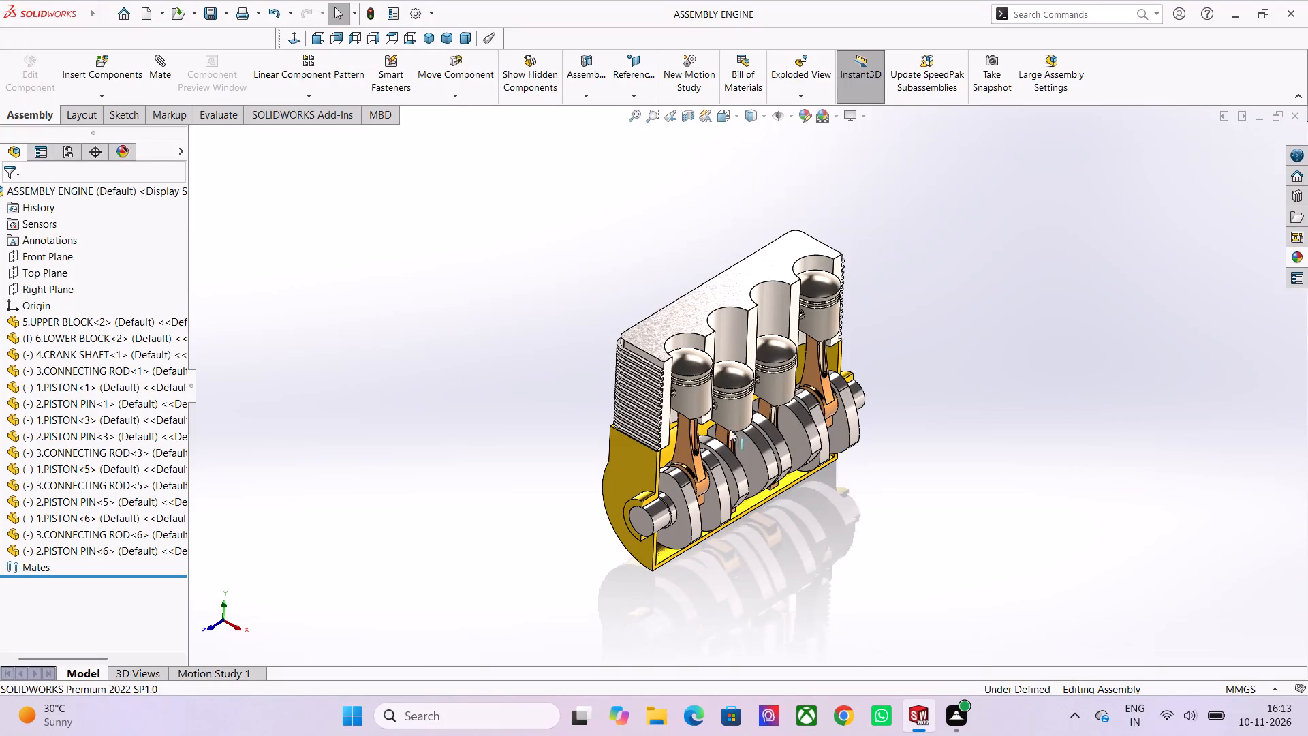
Examine the sectioned engine's pistons, connecting rods and crankshaft up close and as a whole.
{"action": "scroll", "coordinate": [750, 307], "scroll_direction": "down", "scroll_amount": 1}
{"action": "scroll", "coordinate": [754, 333], "scroll_direction": "up", "scroll_amount": 4}
{"action": "scroll", "coordinate": [749, 498], "scroll_direction": "up", "scroll_amount": 3}
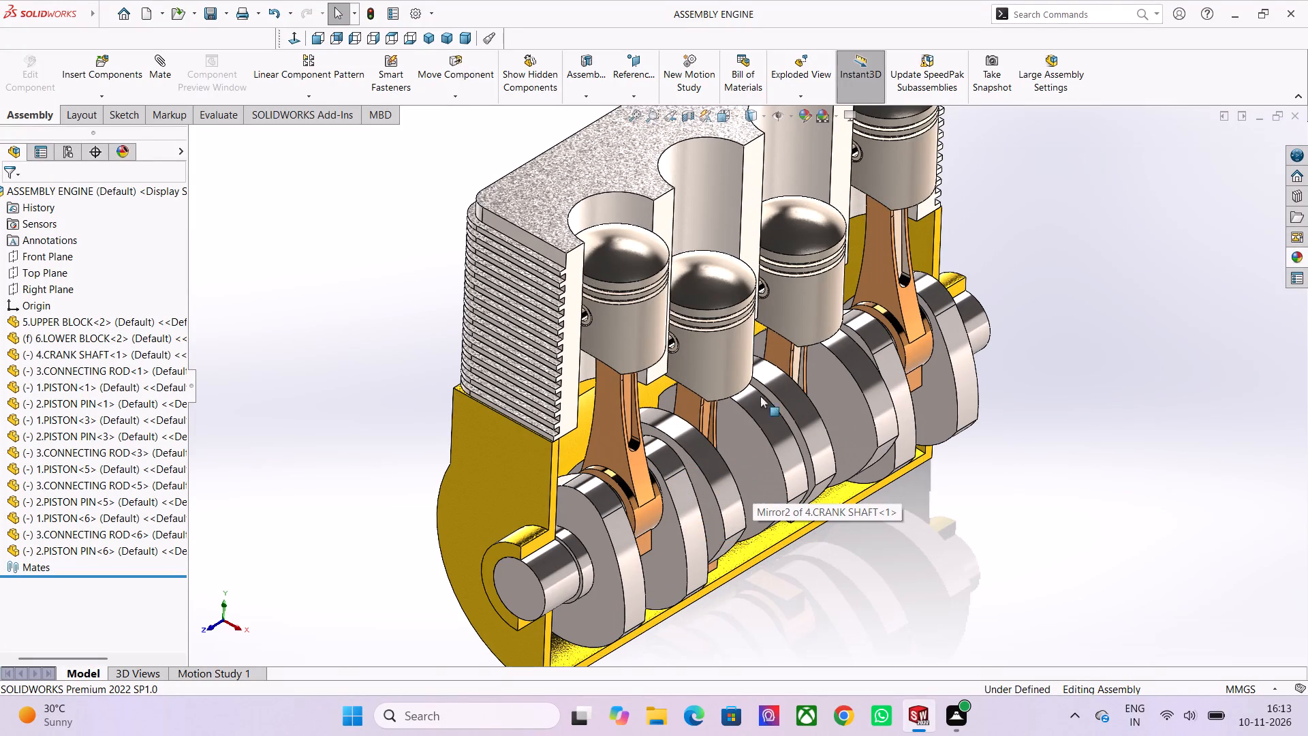
{"action": "scroll", "coordinate": [771, 346], "scroll_direction": "down", "scroll_amount": 2}
{"action": "scroll", "coordinate": [624, 322], "scroll_direction": "down", "scroll_amount": 1}
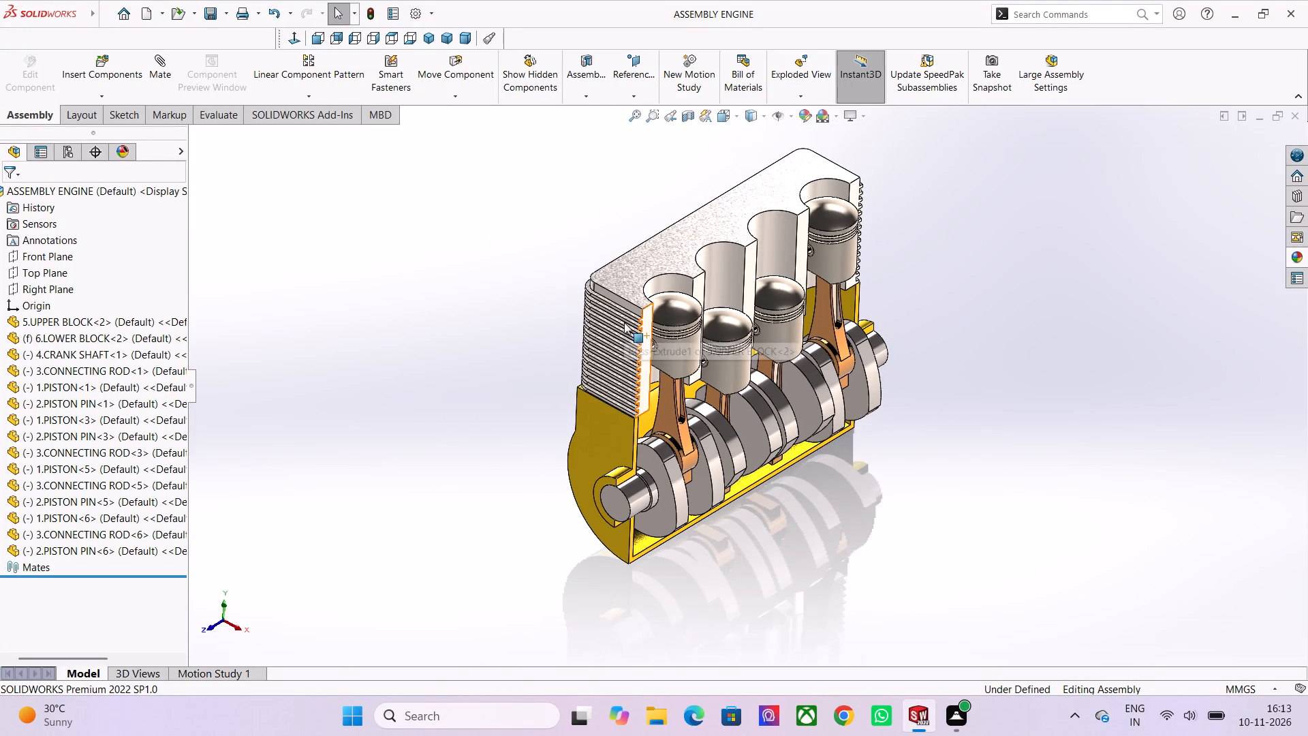
{"action": "scroll", "coordinate": [484, 584], "scroll_direction": "down", "scroll_amount": 1}
{"action": "scroll", "coordinate": [1203, 358], "scroll_direction": "up", "scroll_amount": 3}
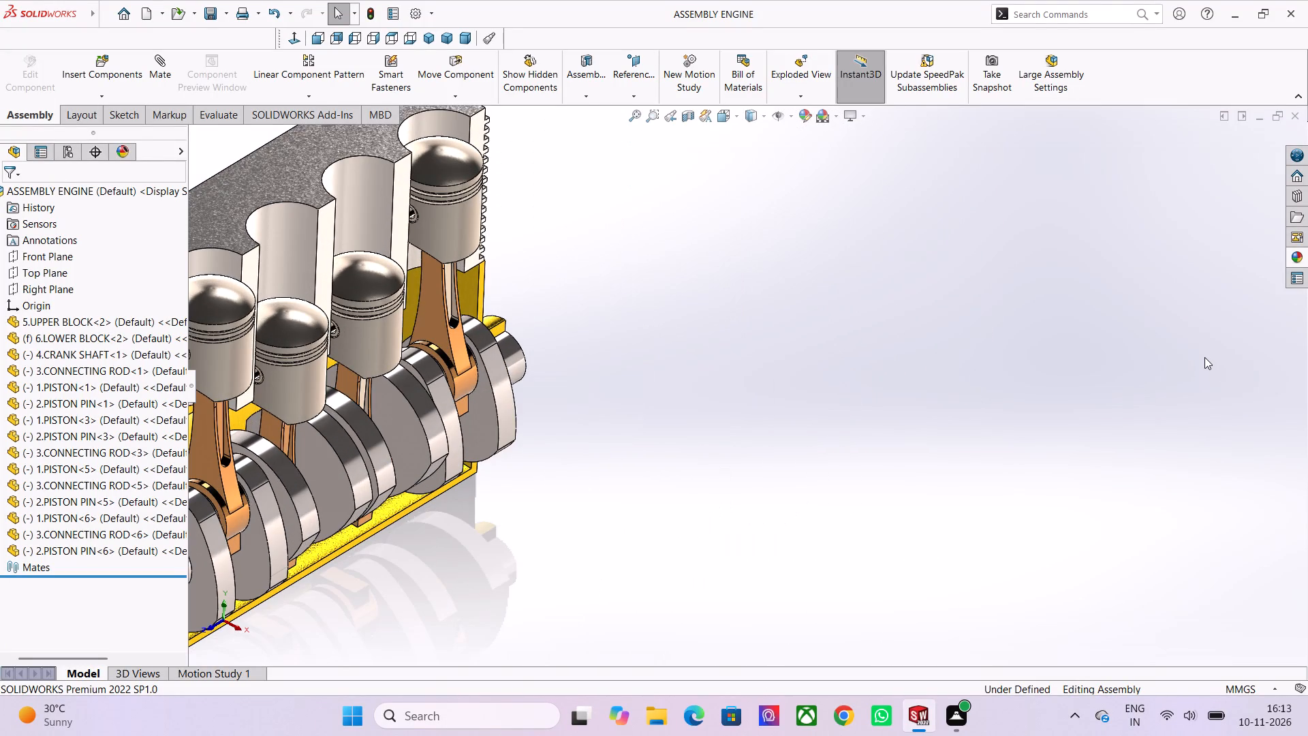
{"action": "scroll", "coordinate": [984, 451], "scroll_direction": "down", "scroll_amount": 2}
{"action": "scroll", "coordinate": [559, 450], "scroll_direction": "down", "scroll_amount": 1}
{"action": "scroll", "coordinate": [157, 416], "scroll_direction": "up", "scroll_amount": 2}
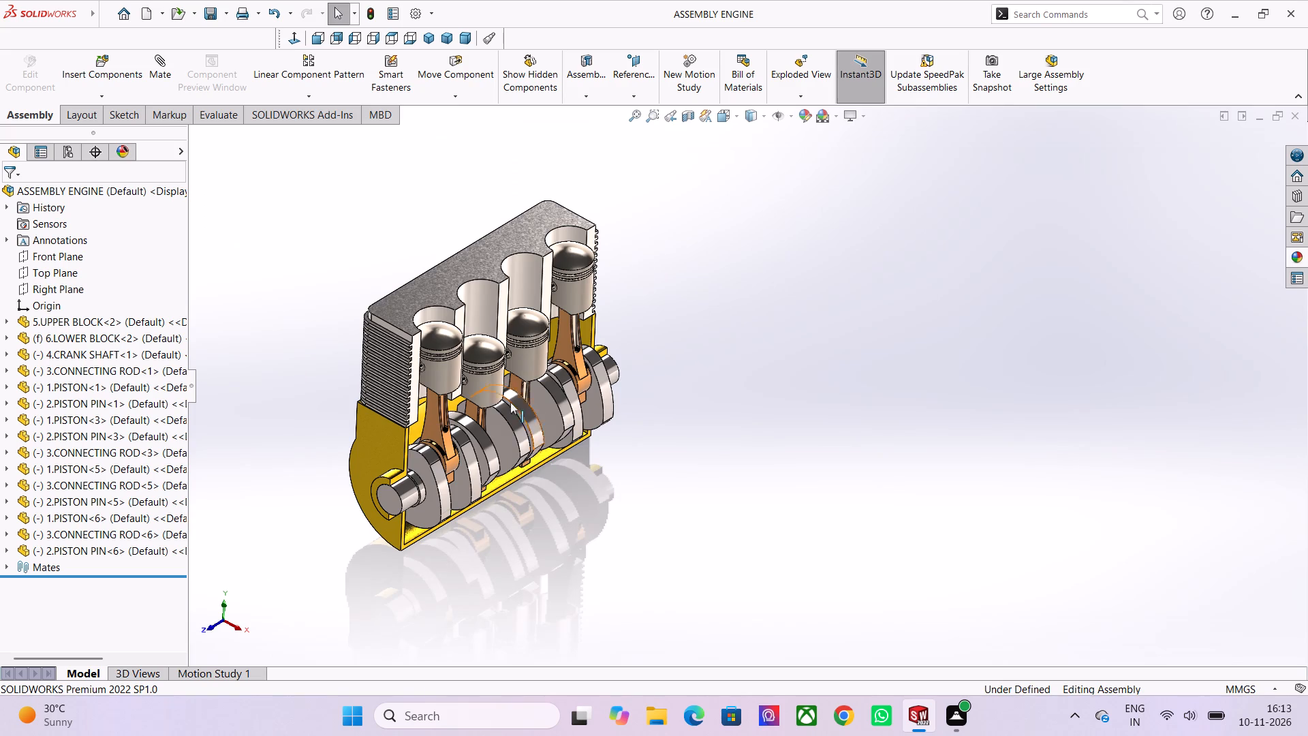
{"action": "scroll", "coordinate": [490, 401], "scroll_direction": "up", "scroll_amount": 3}
{"action": "scroll", "coordinate": [482, 338], "scroll_direction": "up", "scroll_amount": 3}
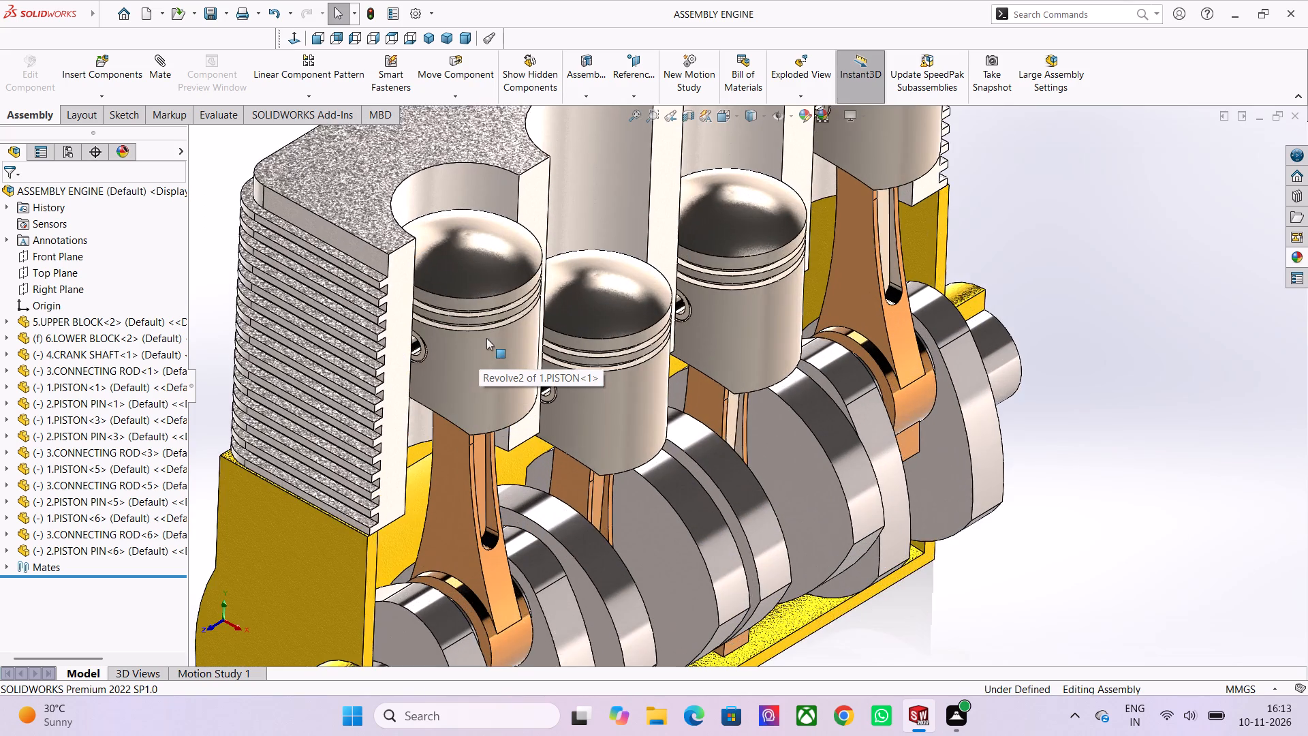
{"action": "scroll", "coordinate": [500, 330], "scroll_direction": "down", "scroll_amount": 3}
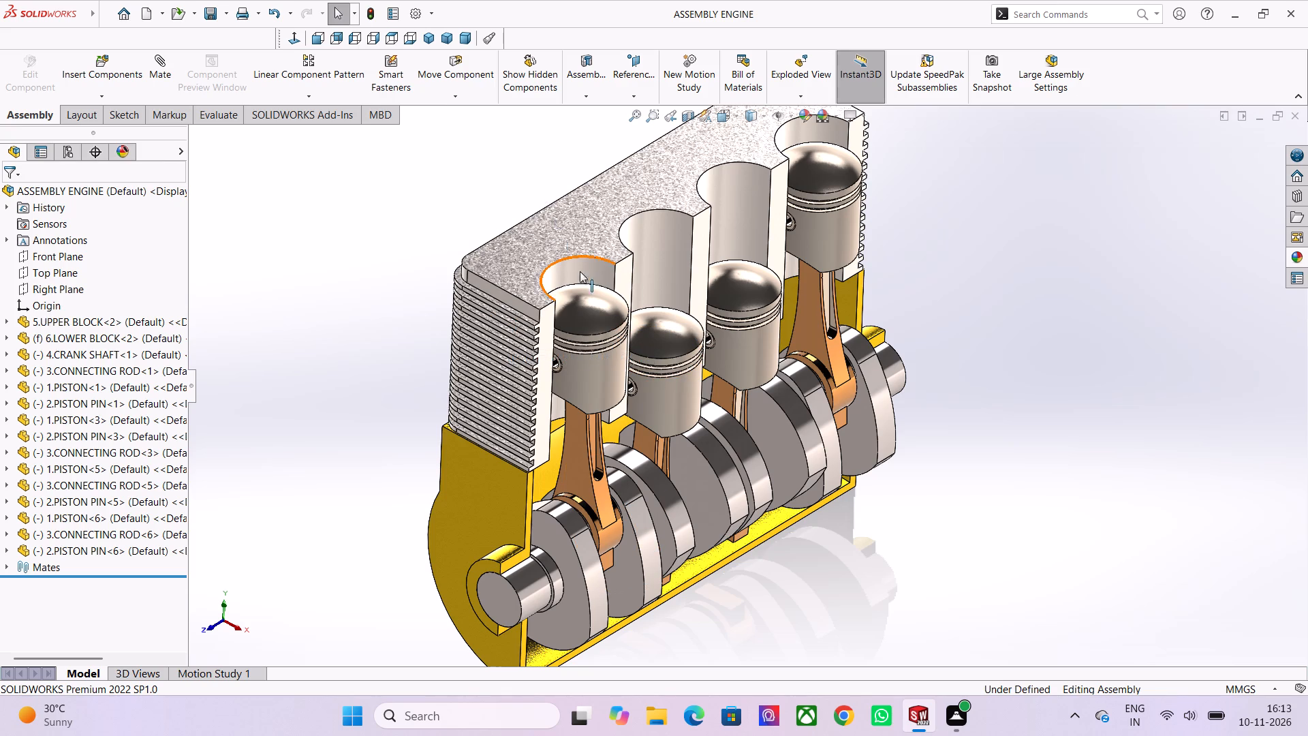
{"action": "scroll", "coordinate": [587, 294], "scroll_direction": "down", "scroll_amount": 1}
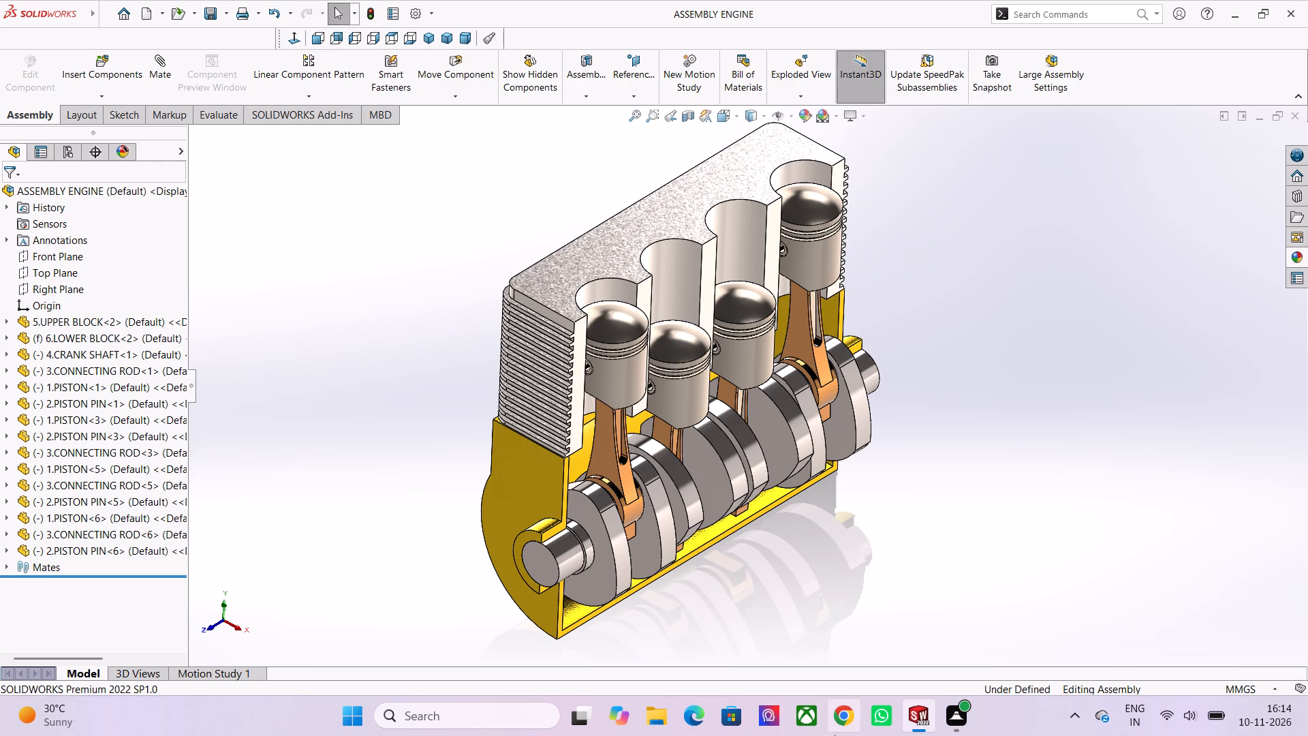
{"action": "scroll", "coordinate": [673, 426], "scroll_direction": "up", "scroll_amount": 1}
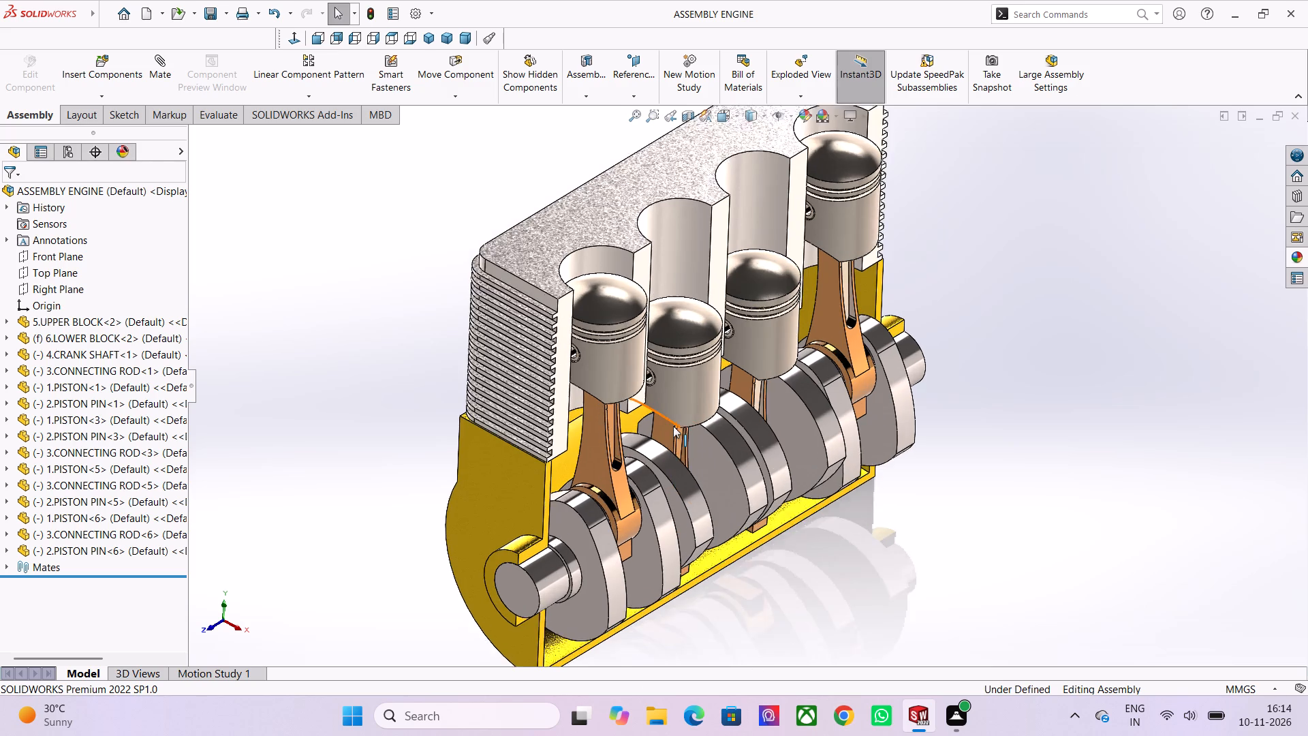
{"action": "scroll", "coordinate": [673, 426], "scroll_direction": "up", "scroll_amount": 4}
{"action": "scroll", "coordinate": [659, 318], "scroll_direction": "down", "scroll_amount": 1}
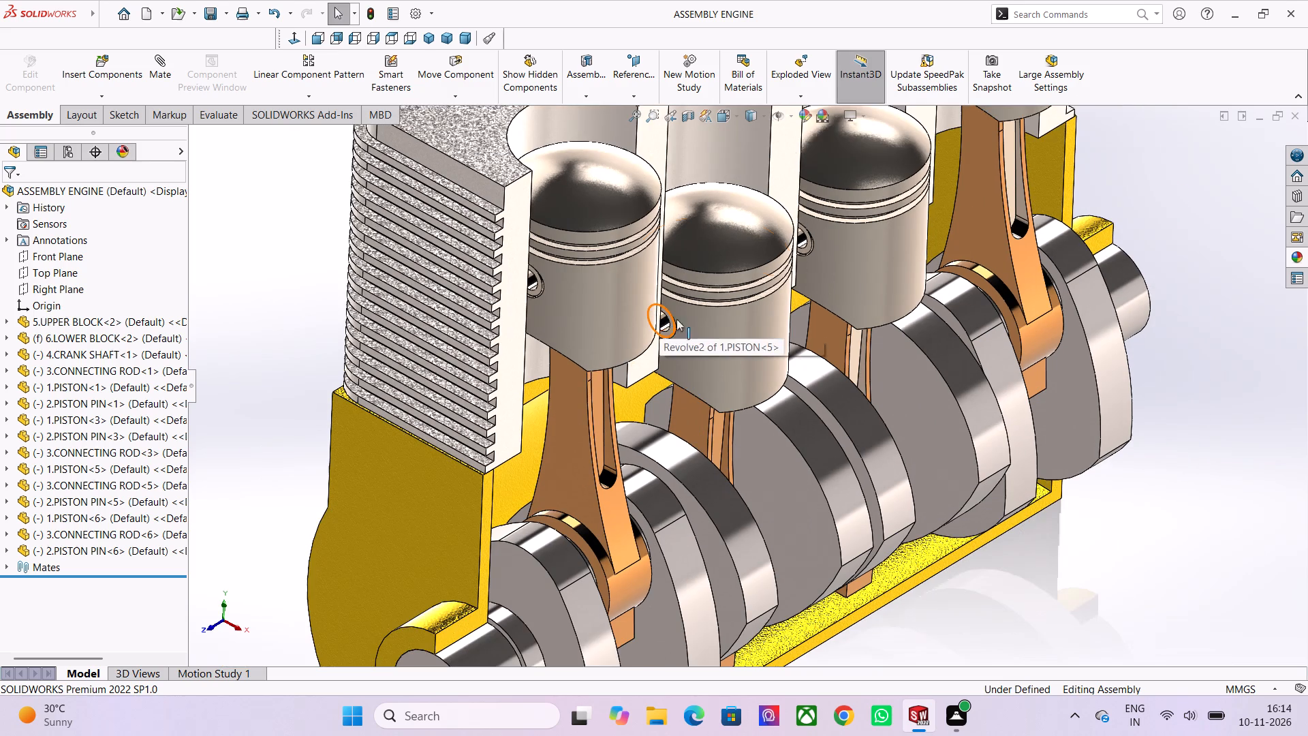
{"action": "scroll", "coordinate": [685, 326], "scroll_direction": "down", "scroll_amount": 1}
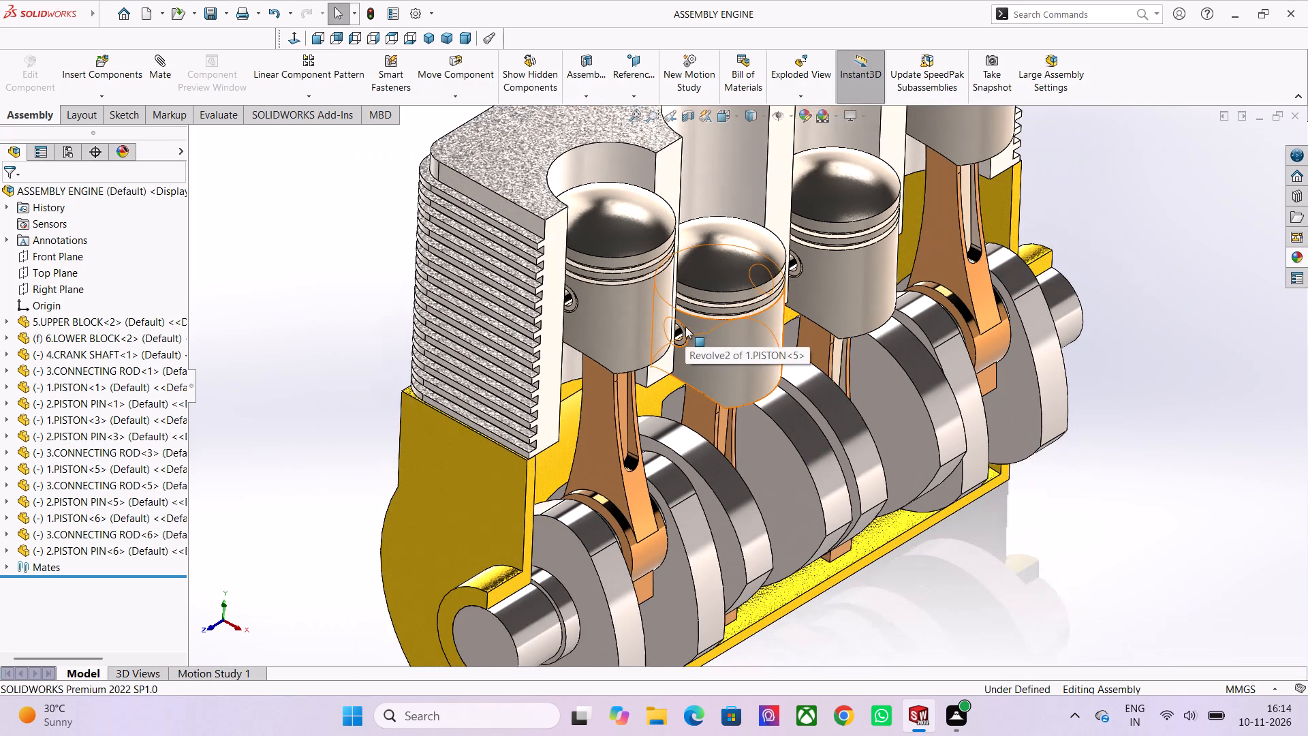
{"action": "scroll", "coordinate": [673, 336], "scroll_direction": "down", "scroll_amount": 3}
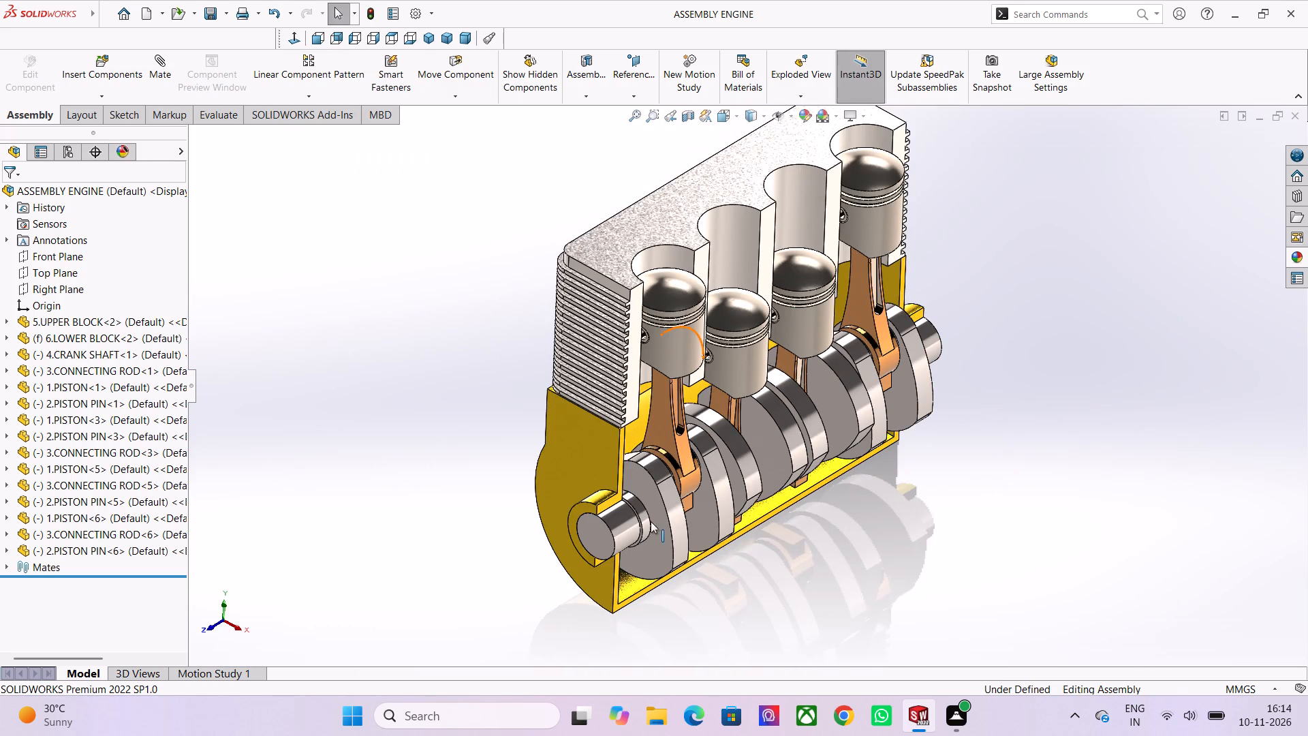
{"action": "scroll", "coordinate": [689, 473], "scroll_direction": "up", "scroll_amount": 1}
Inspect the sectioned engine from several angles, including its crankshaft end, the finned upper block and the open cylinder side.
{"action": "middle_click_drag", "start_coordinate": [684, 398], "coordinate": [670, 389]}
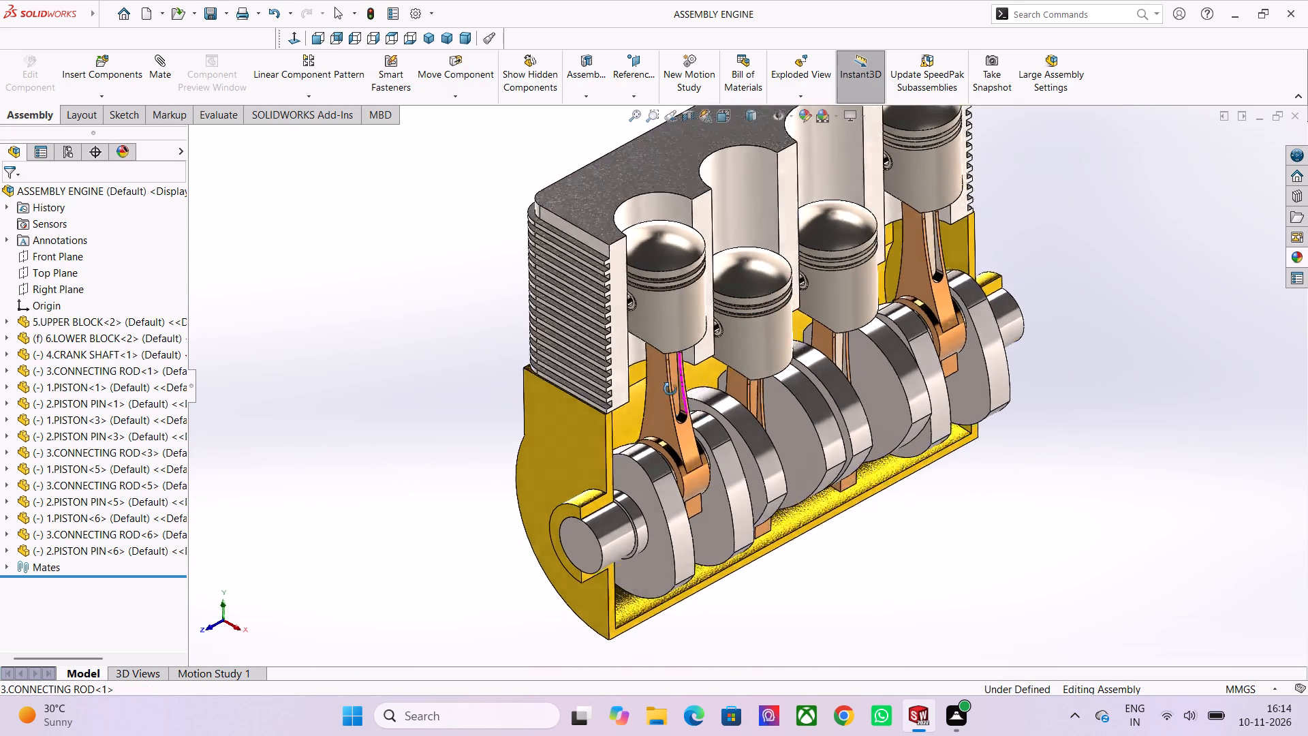
{"action": "middle_click_drag", "start_coordinate": [670, 389], "coordinate": [709, 279]}
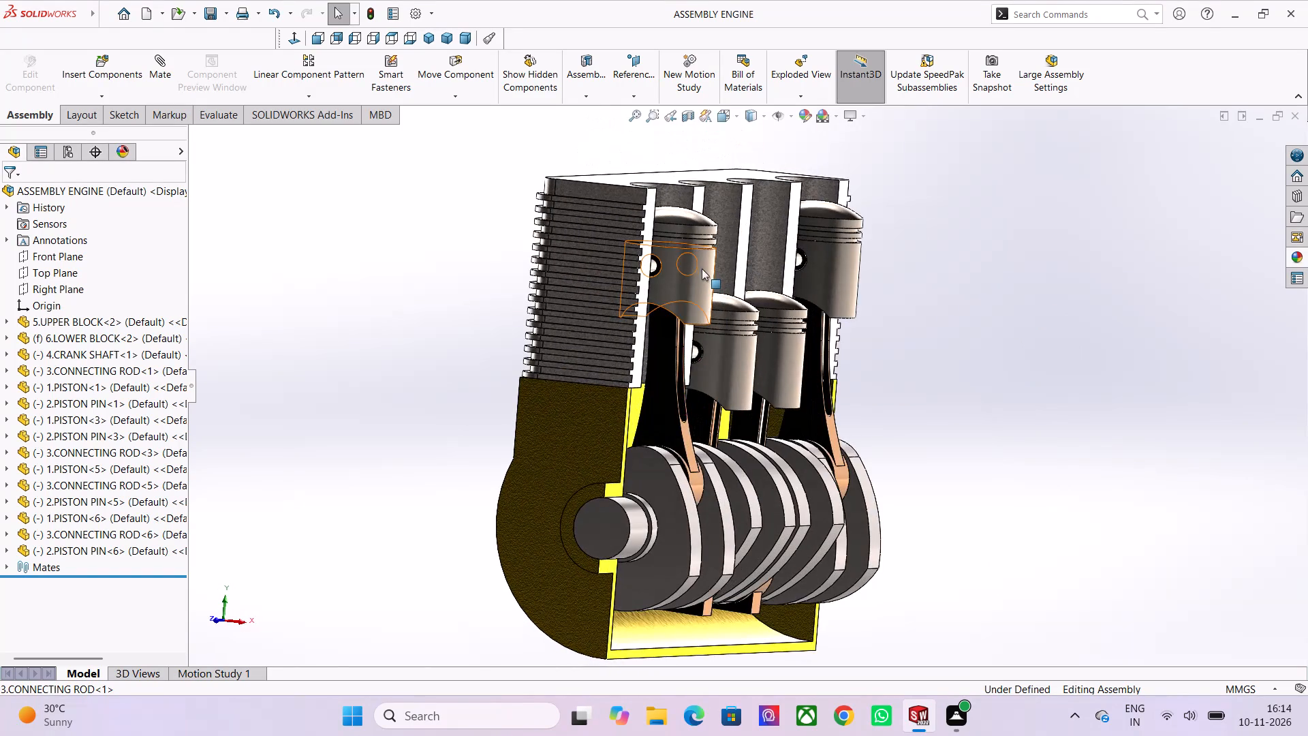
{"action": "middle_click_drag", "start_coordinate": [544, 360], "coordinate": [576, 395]}
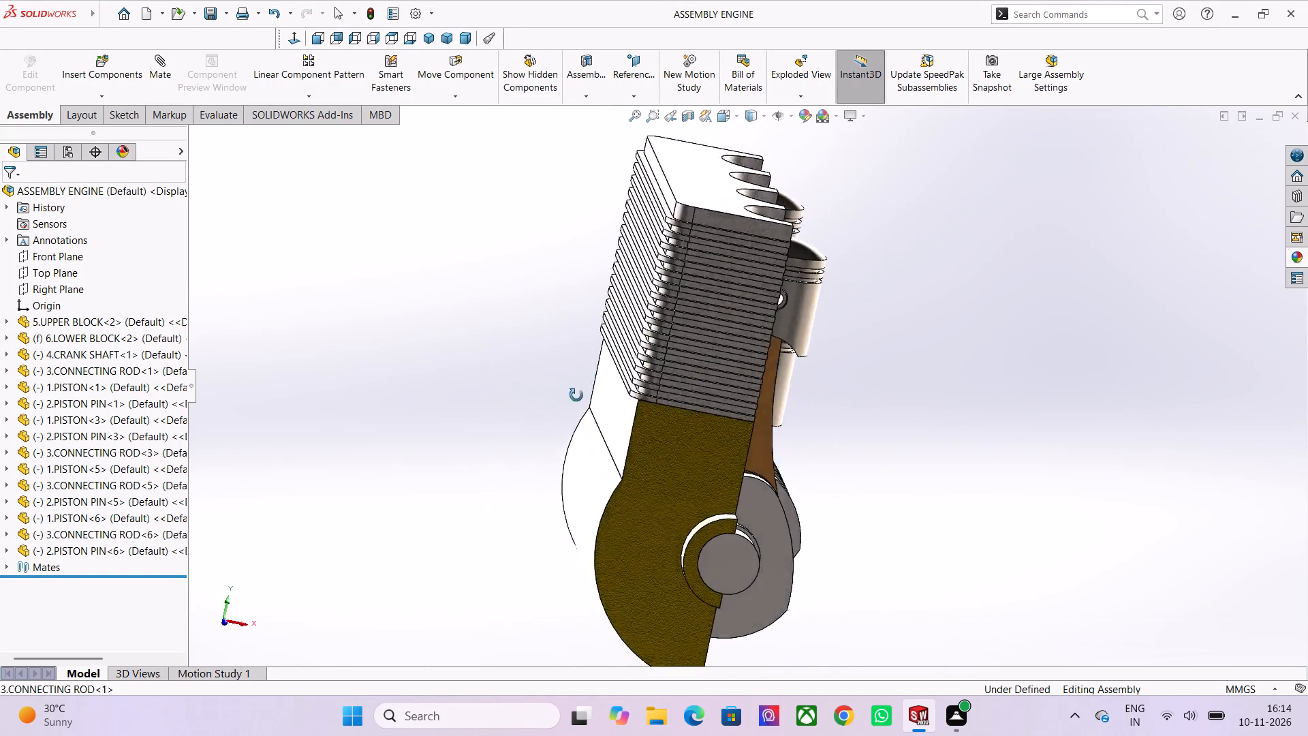
{"action": "middle_click_drag", "start_coordinate": [576, 395], "coordinate": [502, 376]}
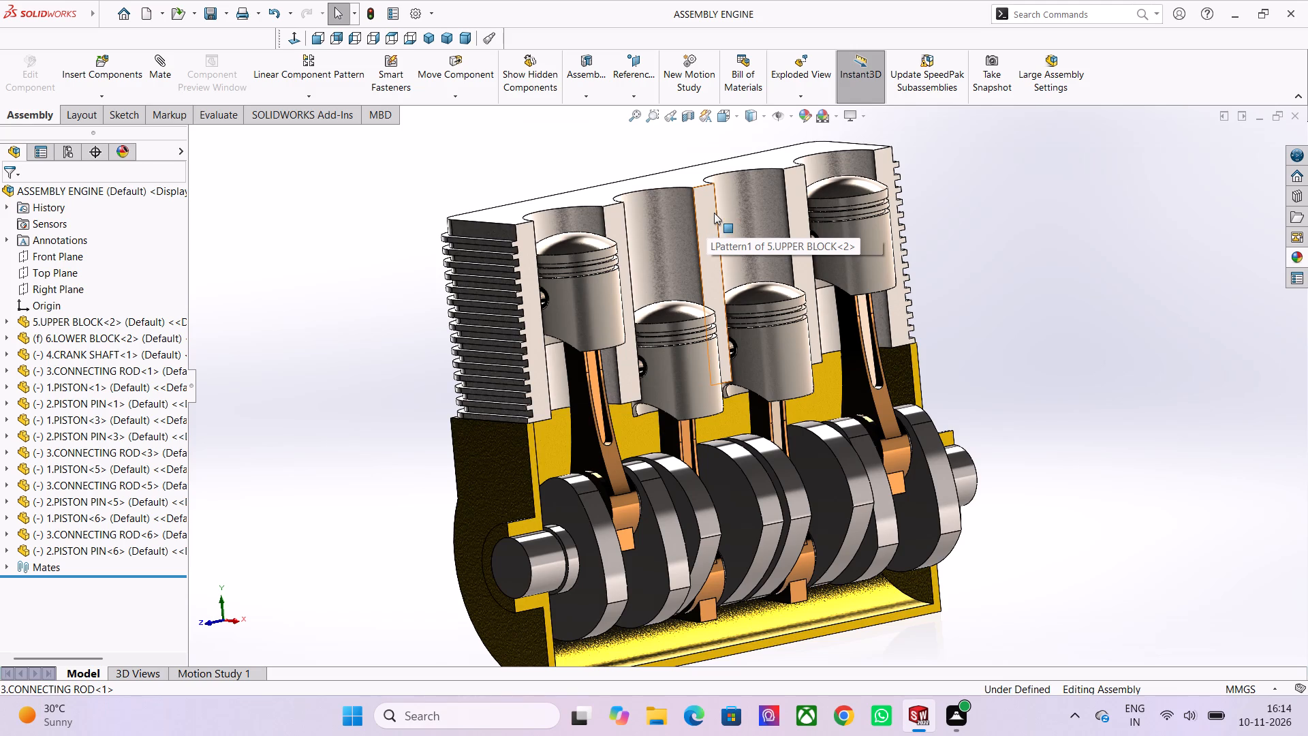
{"action": "scroll", "coordinate": [702, 217], "scroll_direction": "down", "scroll_amount": 2}
{"action": "middle_click_drag", "start_coordinate": [625, 157], "coordinate": [709, 198]}
{"action": "scroll", "coordinate": [630, 160], "scroll_direction": "down", "scroll_amount": 1}
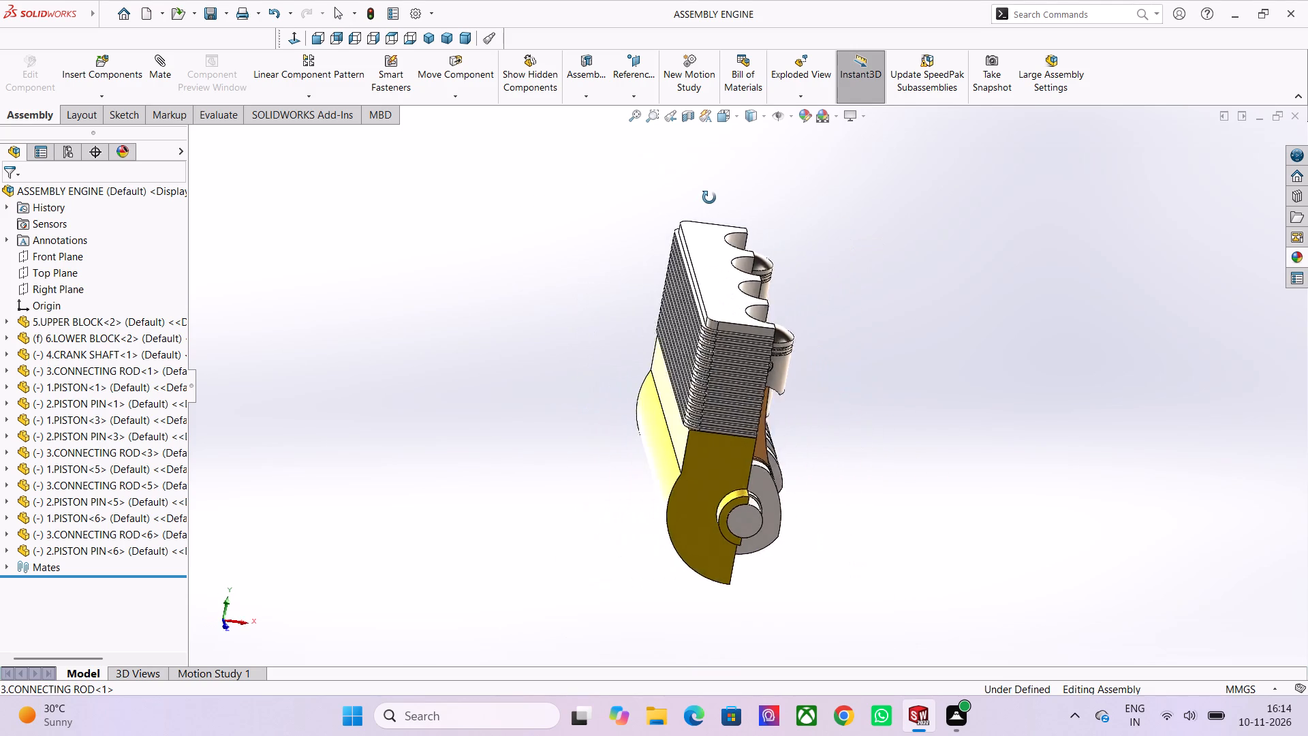
{"action": "middle_click_drag", "start_coordinate": [709, 198], "coordinate": [640, 194]}
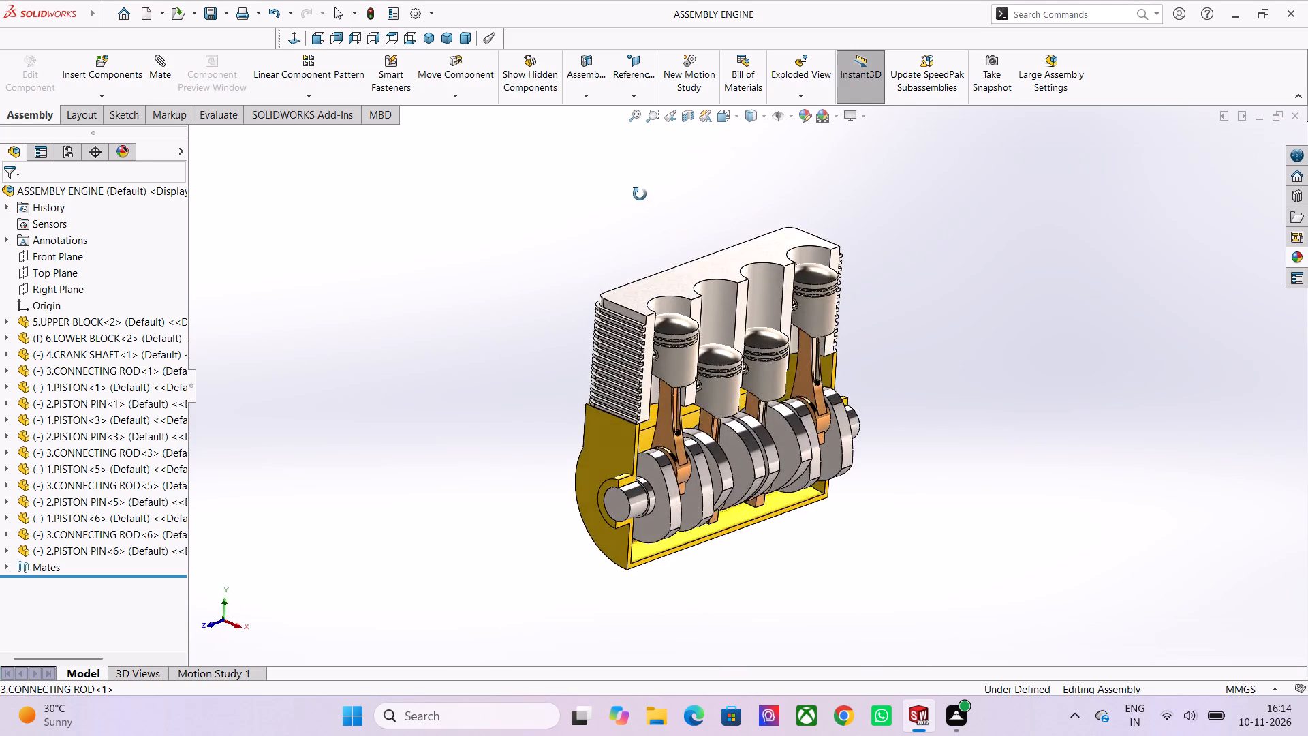
{"action": "middle_click_drag", "start_coordinate": [640, 194], "coordinate": [672, 195]}
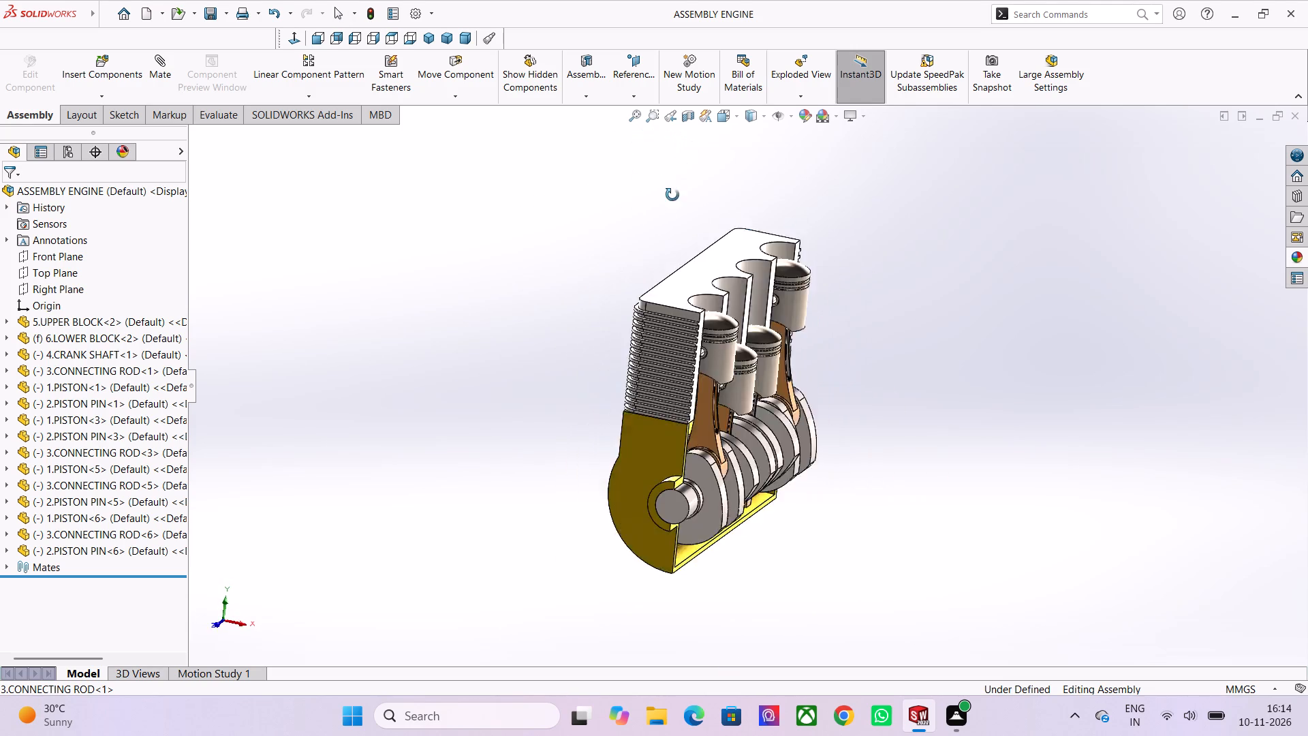
{"action": "middle_click_drag", "start_coordinate": [672, 195], "coordinate": [634, 205]}
{"action": "scroll", "coordinate": [703, 357], "scroll_direction": "up", "scroll_amount": 3}
{"action": "scroll", "coordinate": [739, 358], "scroll_direction": "down", "scroll_amount": 2}
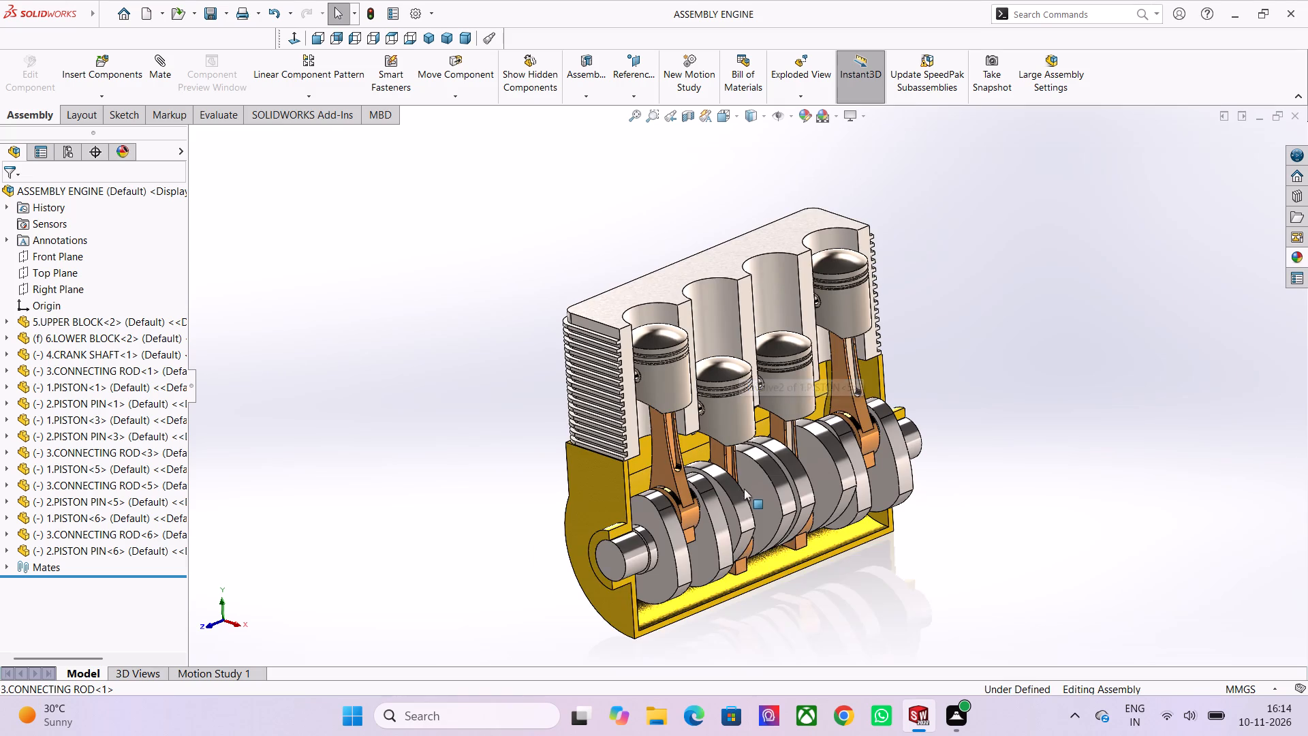
{"action": "scroll", "coordinate": [744, 489], "scroll_direction": "down", "scroll_amount": 1}
{"action": "middle_click_drag", "start_coordinate": [699, 495], "coordinate": [700, 495]}
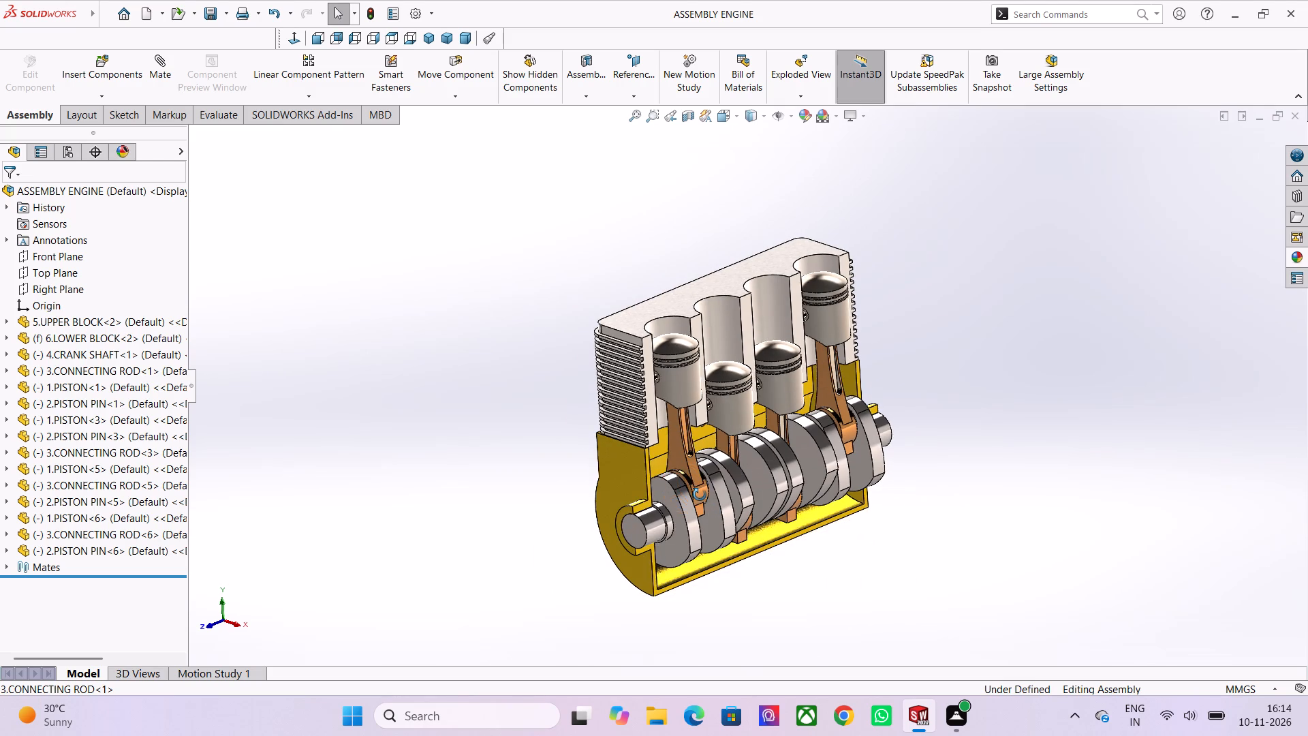
{"action": "middle_click_drag", "start_coordinate": [700, 495], "coordinate": [705, 494]}
Turn the crankshaft back and forth by its front end to check the motion of all four pistons and connecting rods, and deselect it.
{"action": "scroll", "coordinate": [670, 493], "scroll_direction": "up", "scroll_amount": 2}
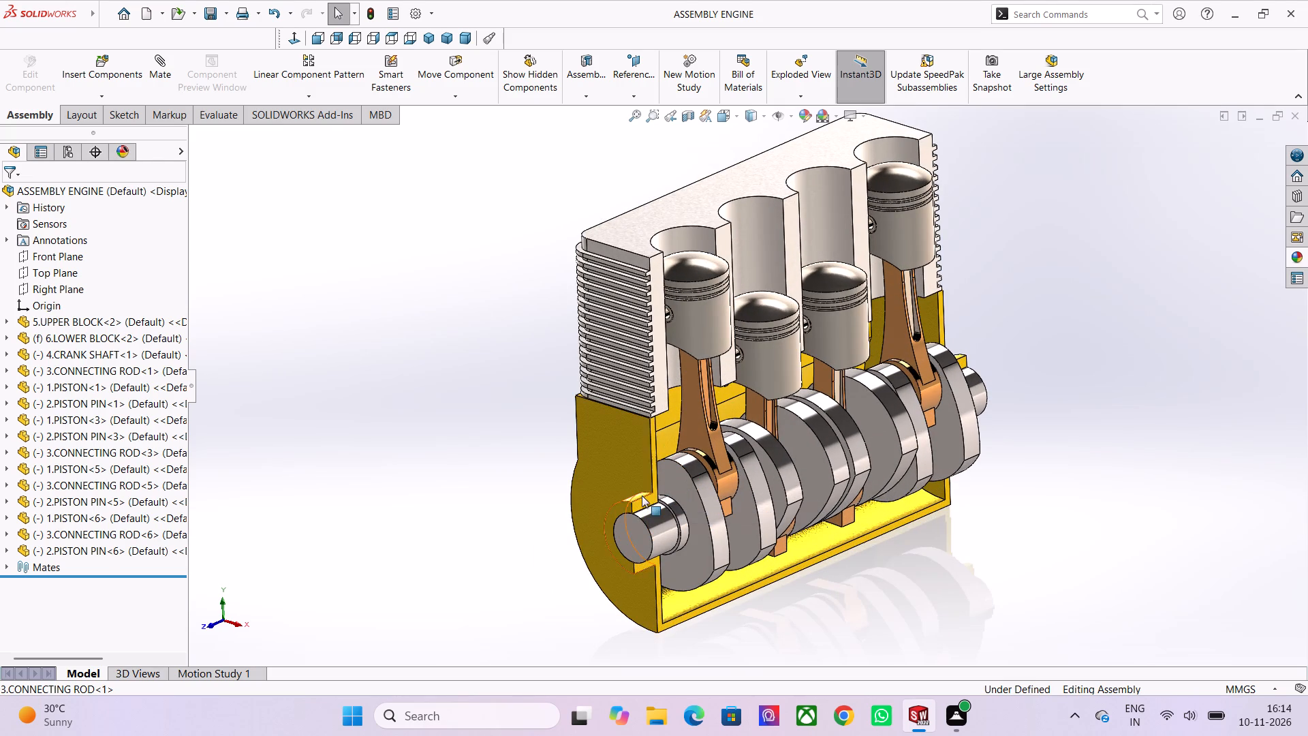
{"action": "left_click_drag", "start_coordinate": [645, 519], "coordinate": [640, 547]}
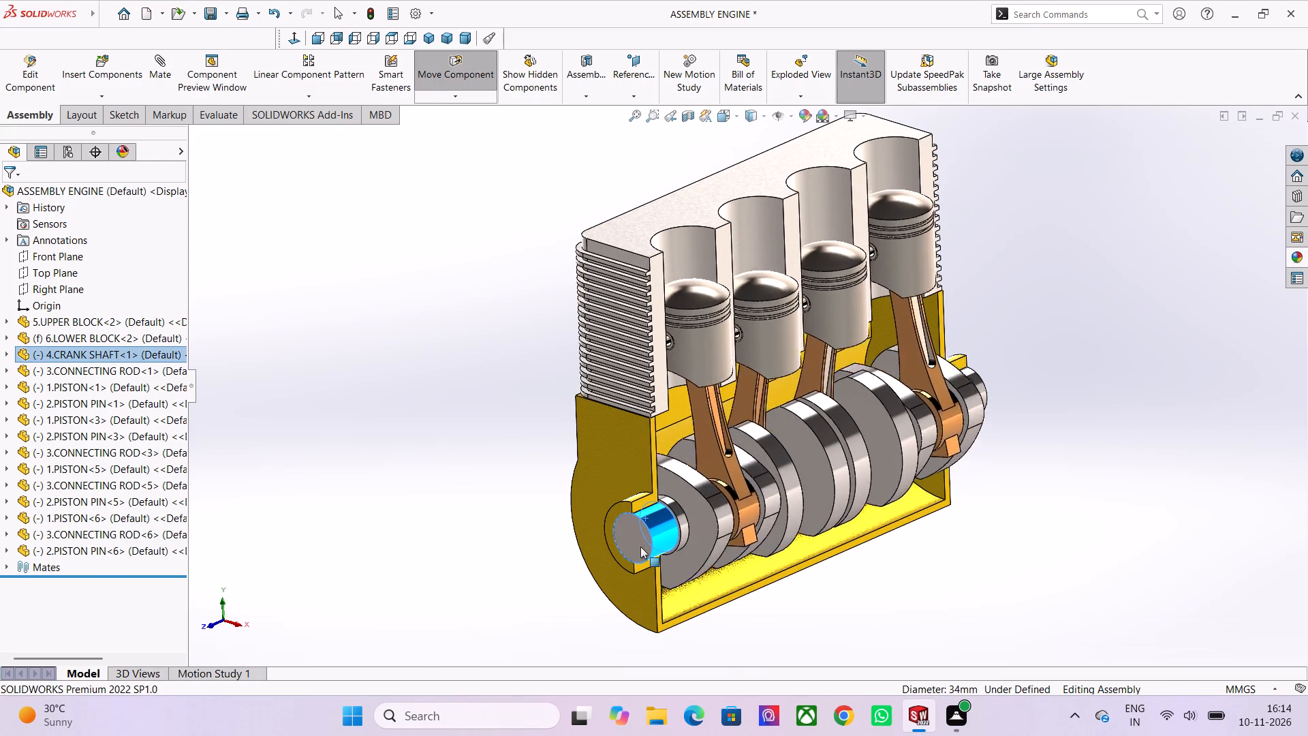
{"action": "left_click_drag", "start_coordinate": [640, 547], "coordinate": [648, 519]}
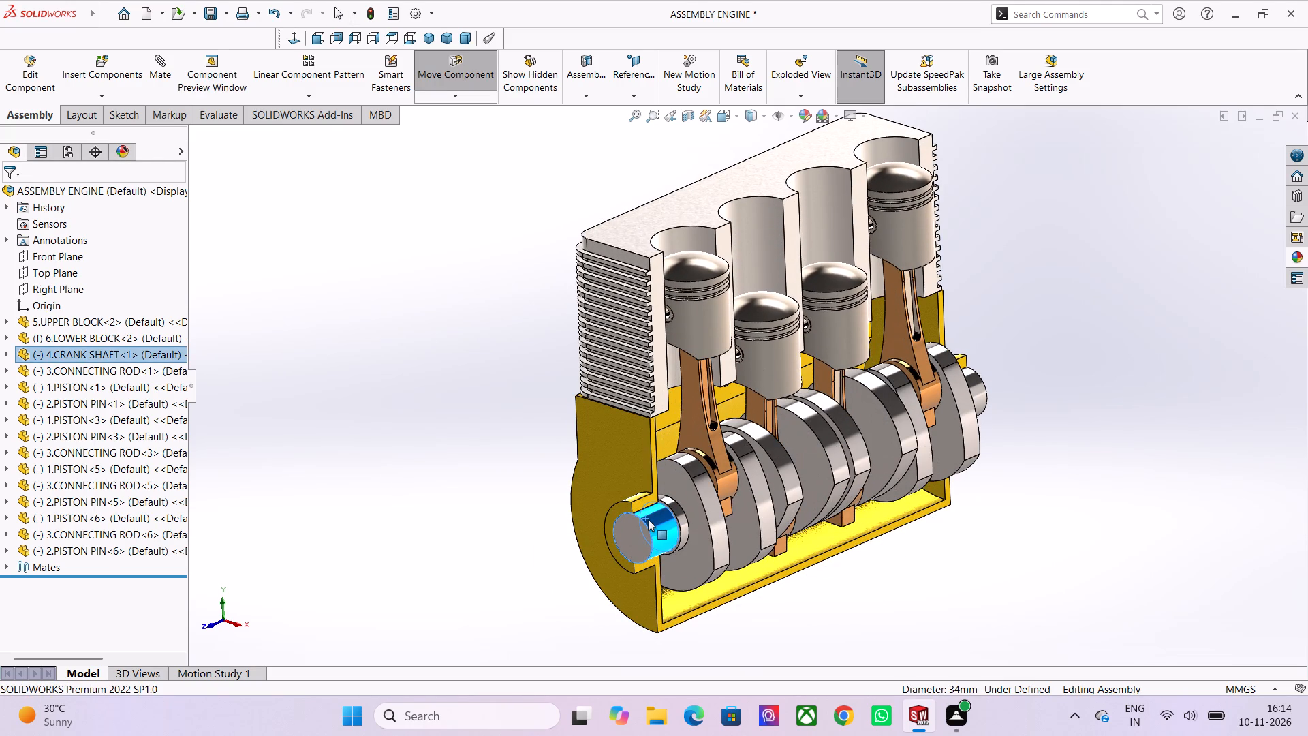
{"action": "left_click_drag", "start_coordinate": [648, 519], "coordinate": [623, 532]}
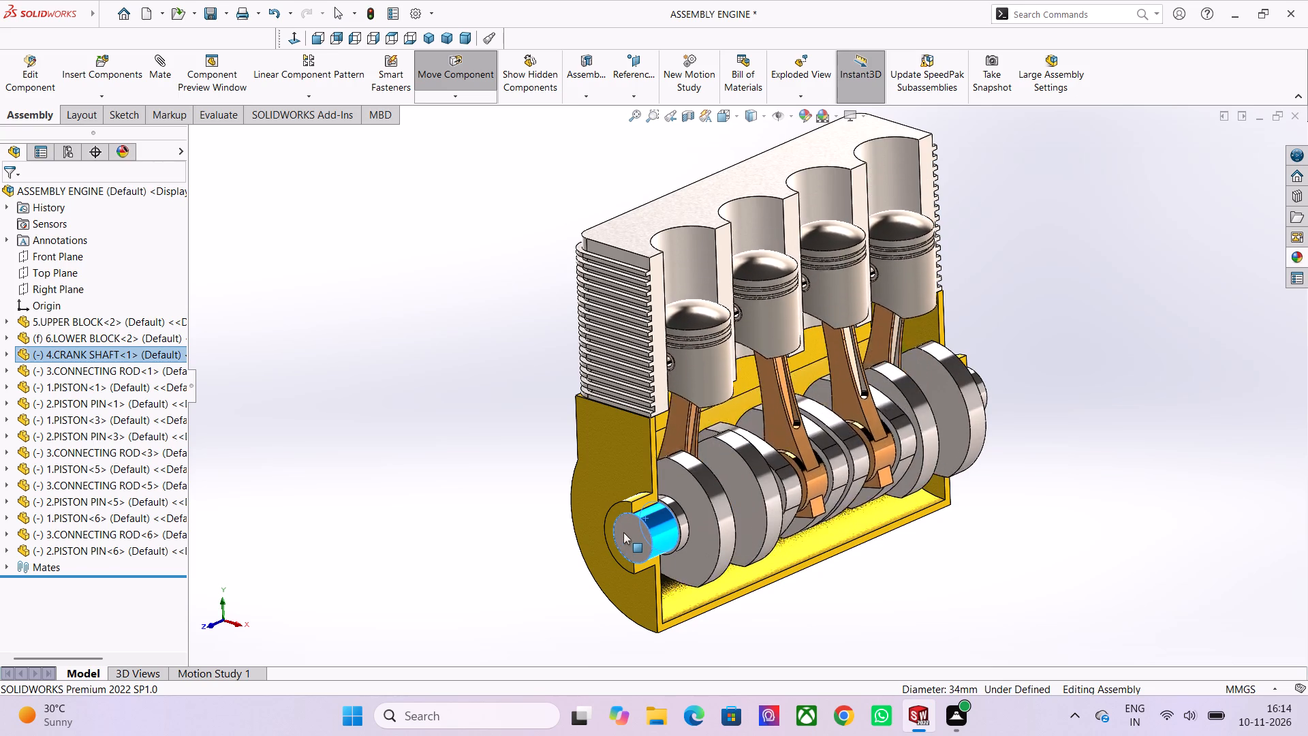
{"action": "left_click_drag", "start_coordinate": [623, 532], "coordinate": [617, 538]}
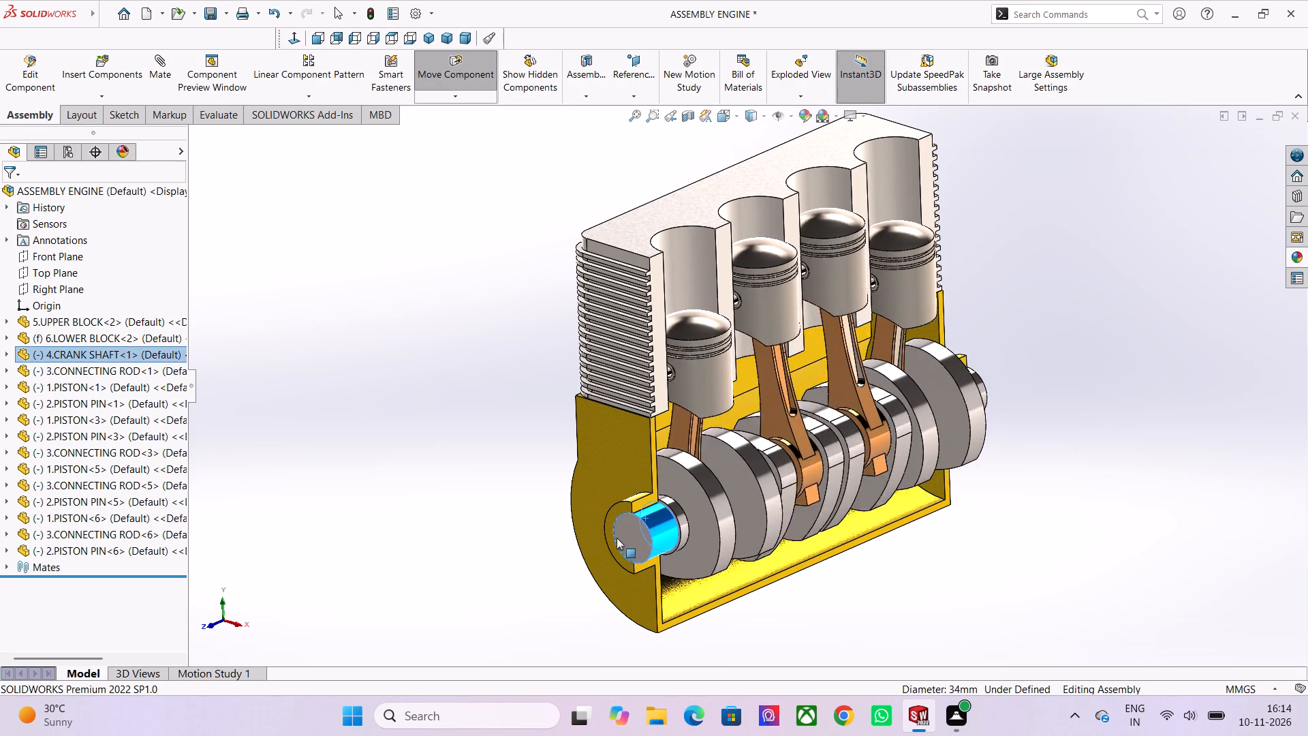
{"action": "left_click_drag", "start_coordinate": [617, 538], "coordinate": [629, 557]}
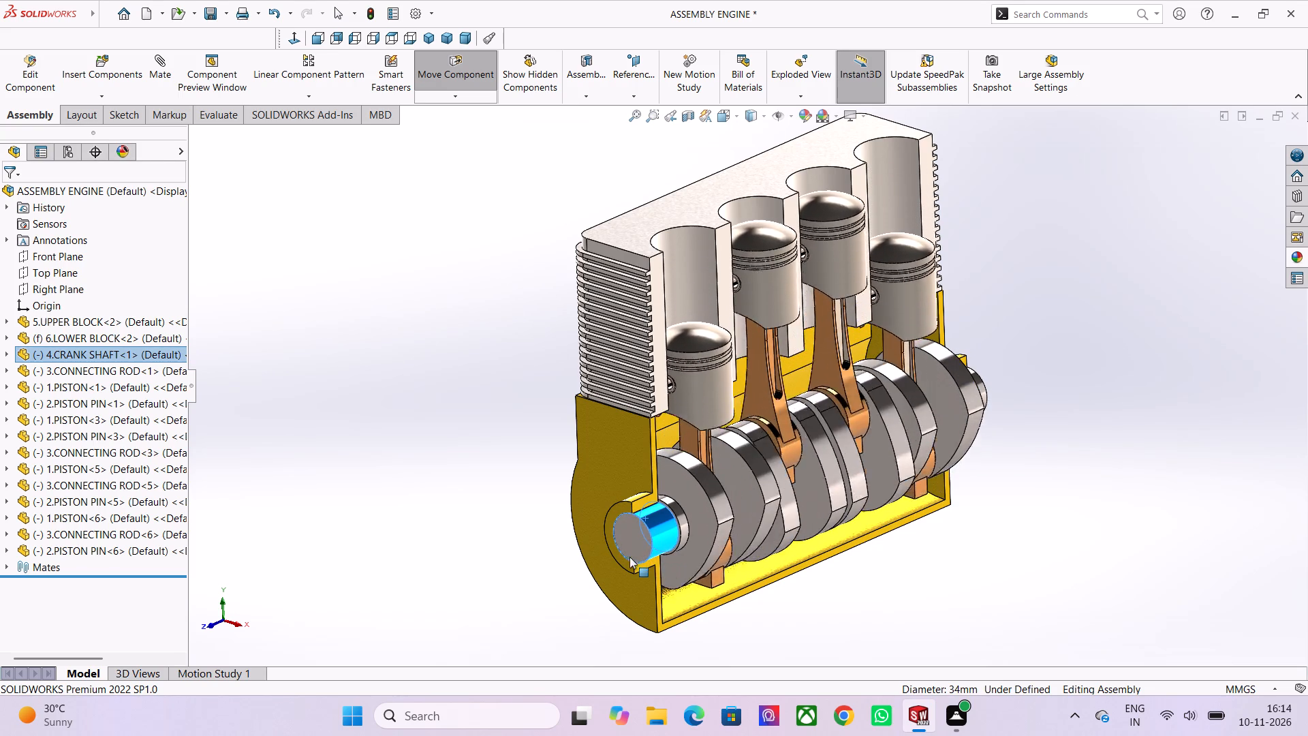
{"action": "left_click_drag", "start_coordinate": [629, 557], "coordinate": [641, 545]}
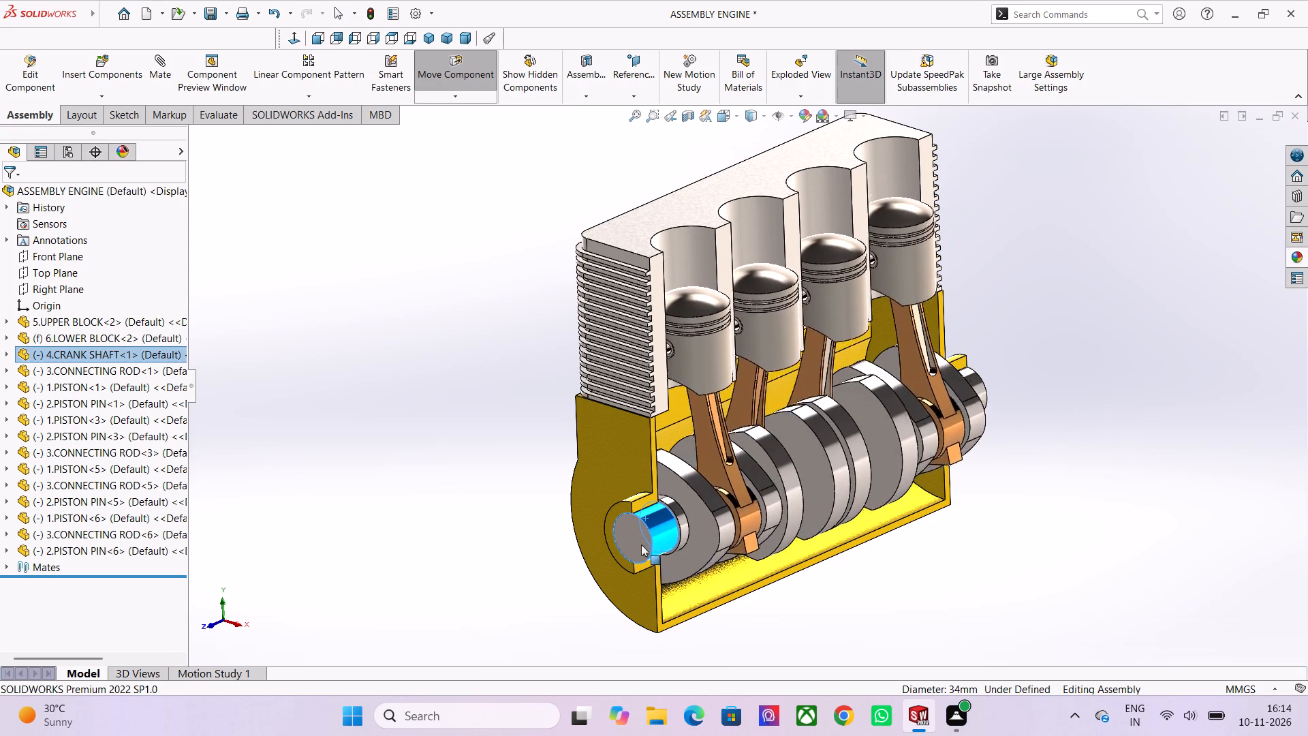
{"action": "left_click_drag", "start_coordinate": [641, 545], "coordinate": [631, 476]}
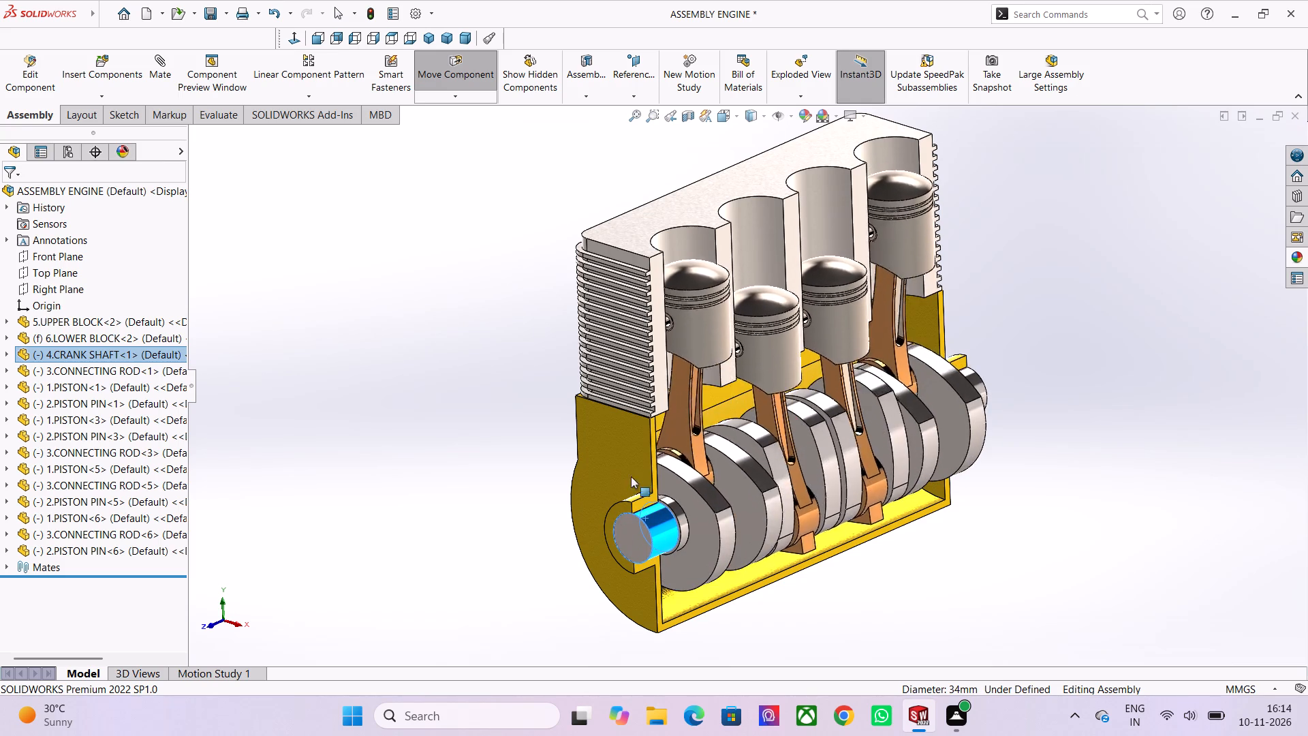
{"action": "left_click_drag", "start_coordinate": [631, 476], "coordinate": [673, 553]}
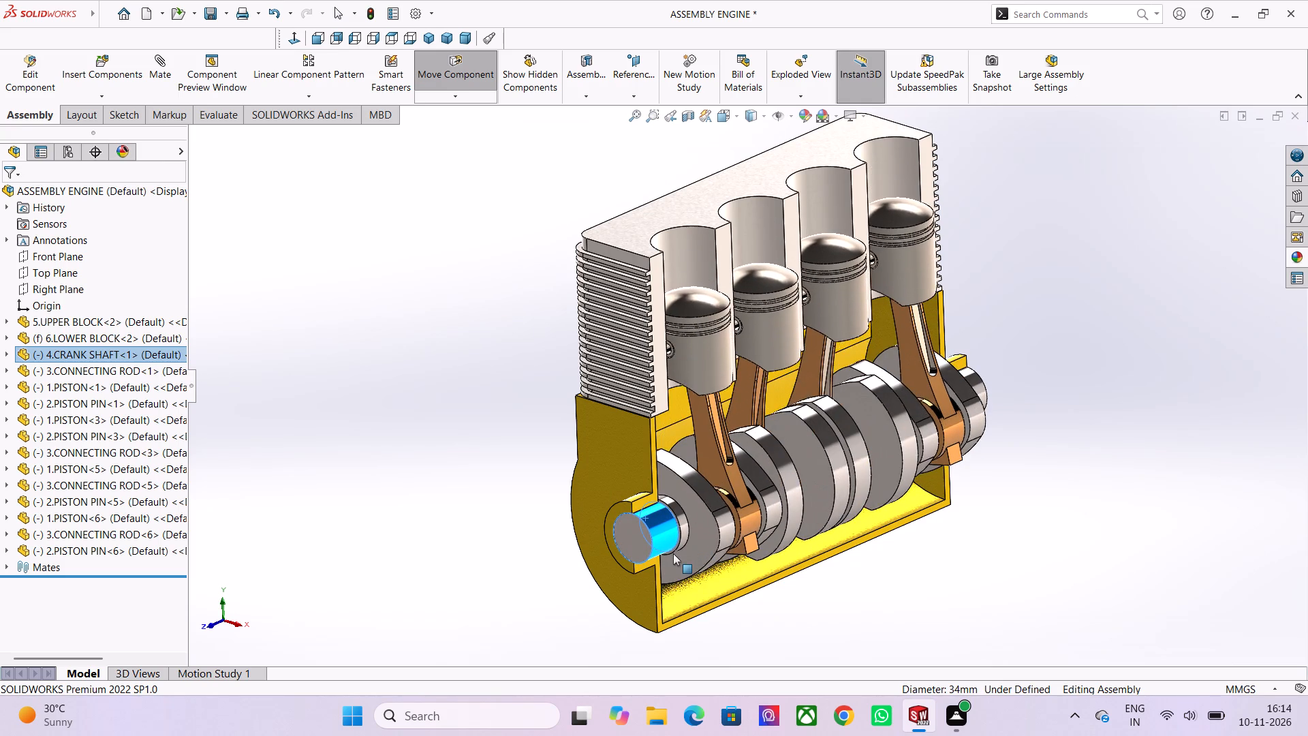
{"action": "left_click_drag", "start_coordinate": [673, 553], "coordinate": [673, 554]}
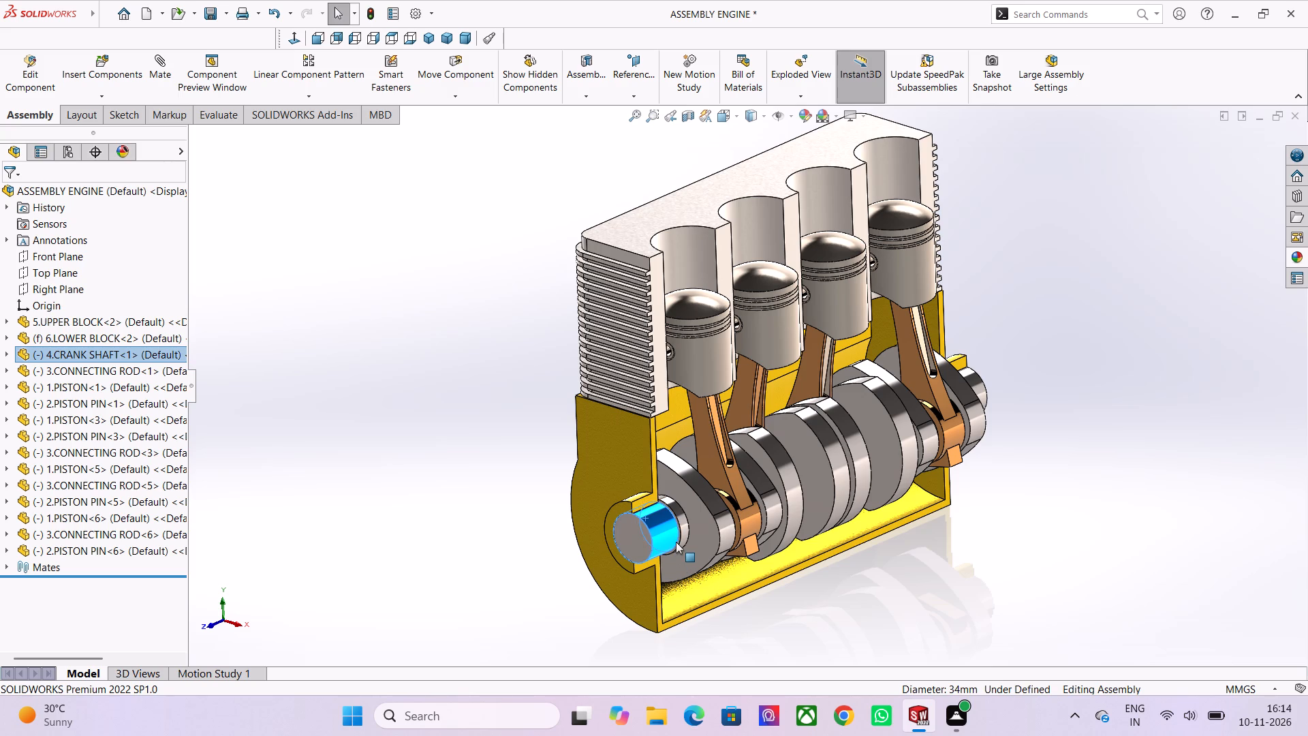
{"action": "scroll", "coordinate": [671, 508], "scroll_direction": "down", "scroll_amount": 1}
{"action": "left_click", "coordinate": [491, 319]}
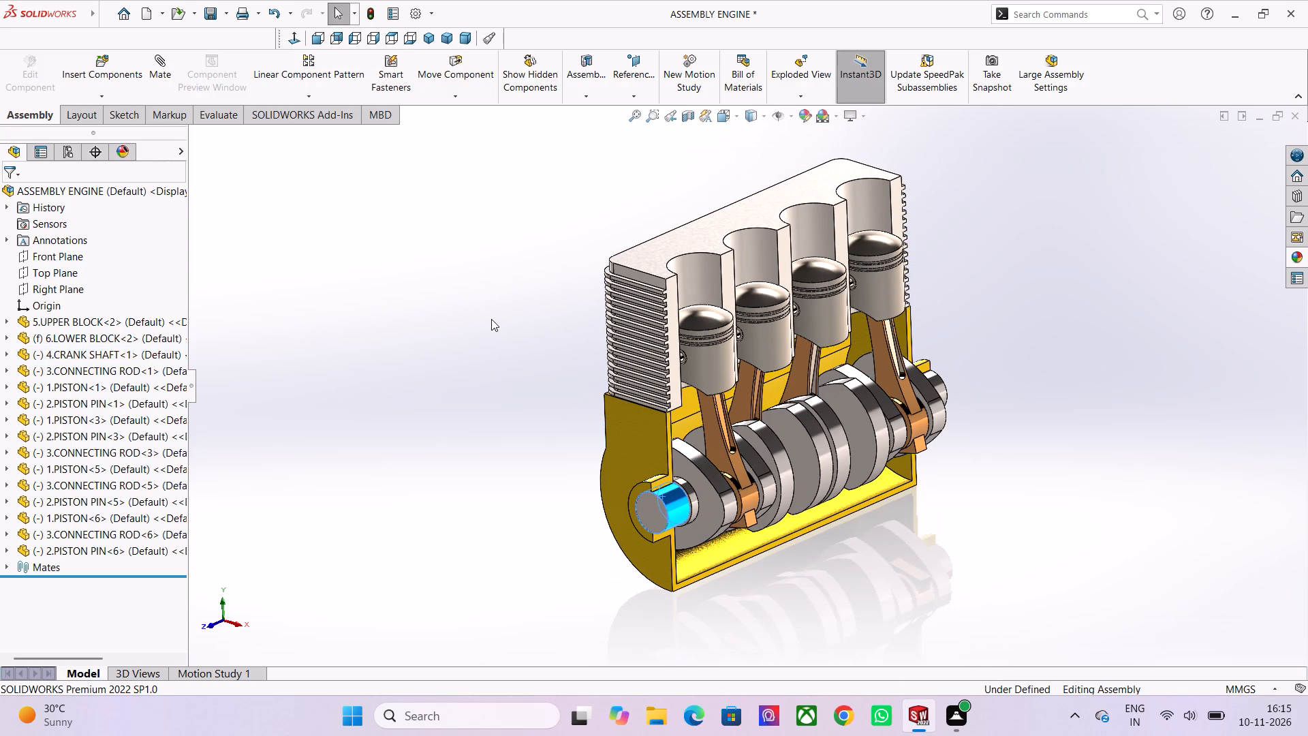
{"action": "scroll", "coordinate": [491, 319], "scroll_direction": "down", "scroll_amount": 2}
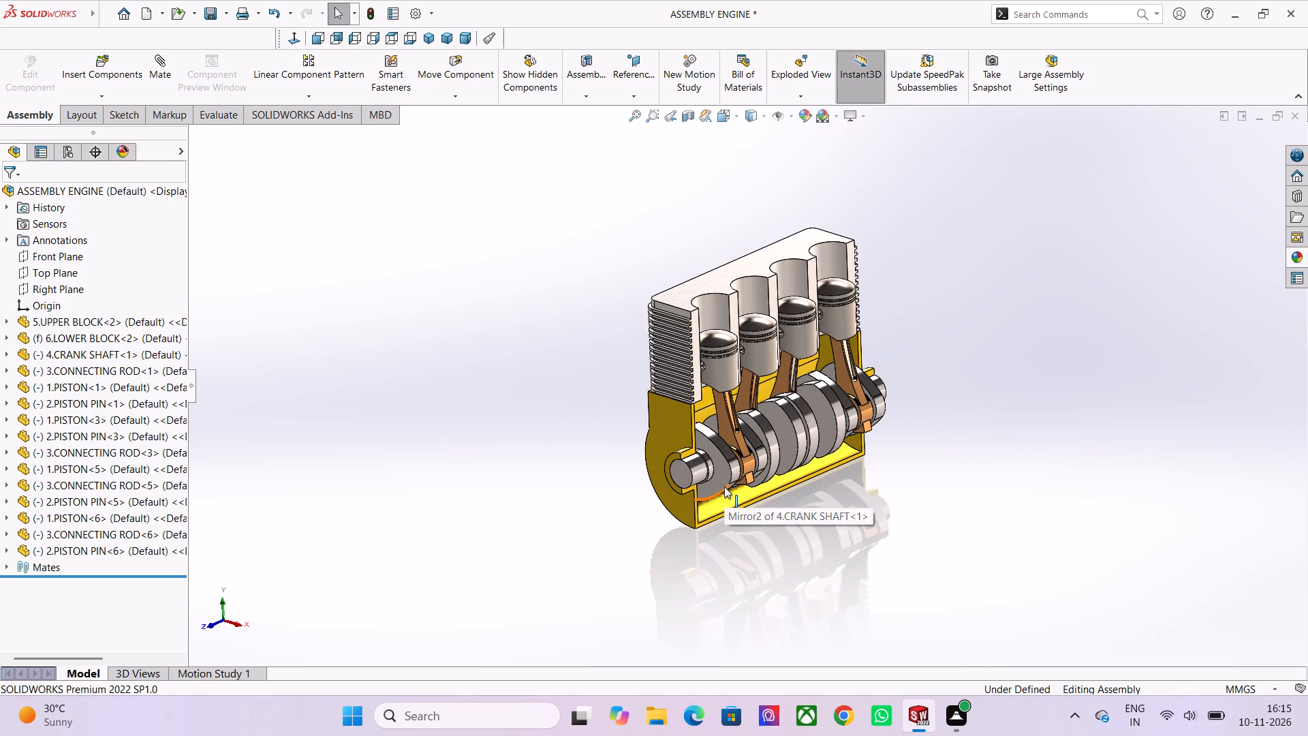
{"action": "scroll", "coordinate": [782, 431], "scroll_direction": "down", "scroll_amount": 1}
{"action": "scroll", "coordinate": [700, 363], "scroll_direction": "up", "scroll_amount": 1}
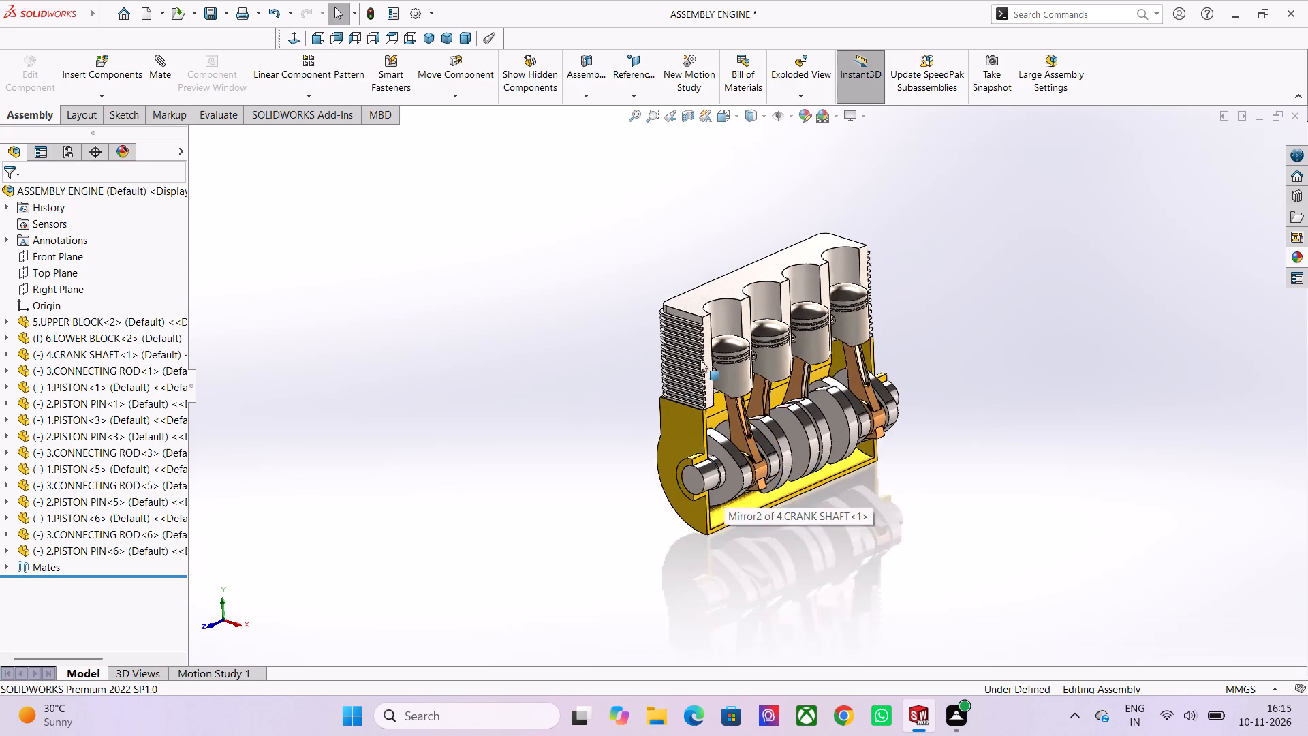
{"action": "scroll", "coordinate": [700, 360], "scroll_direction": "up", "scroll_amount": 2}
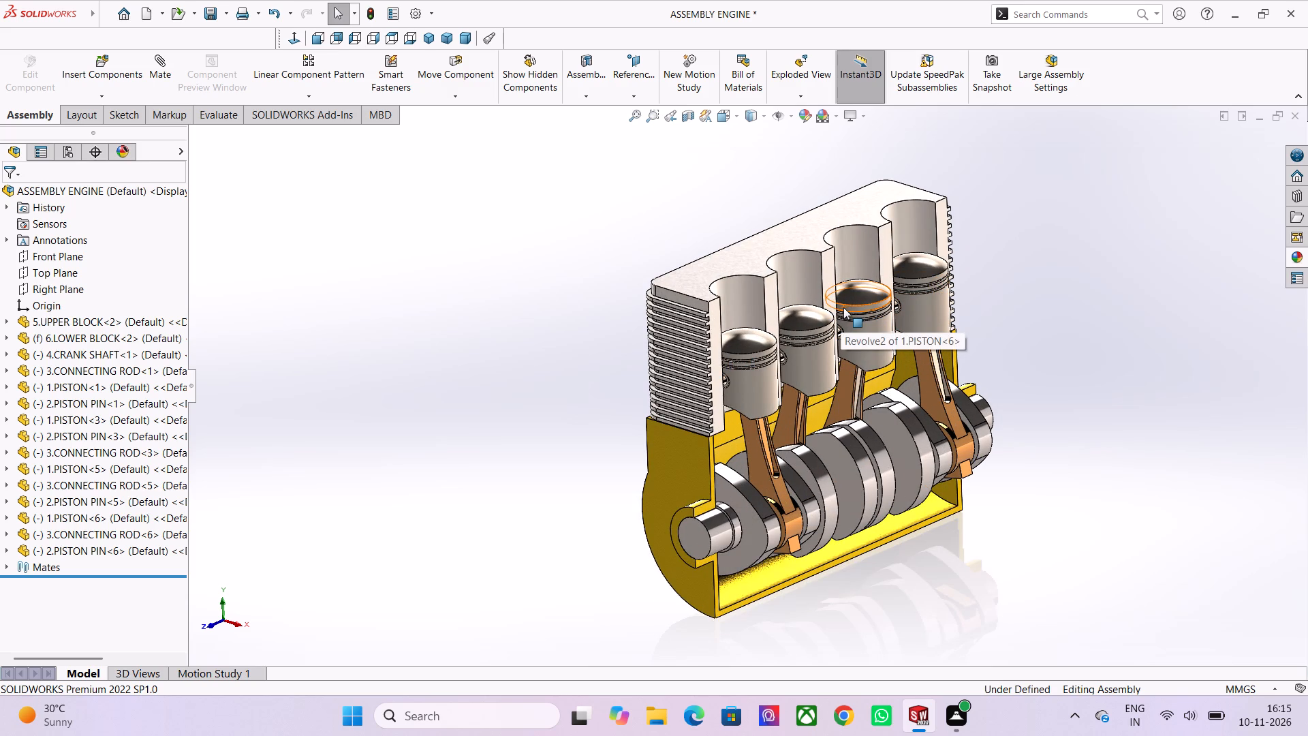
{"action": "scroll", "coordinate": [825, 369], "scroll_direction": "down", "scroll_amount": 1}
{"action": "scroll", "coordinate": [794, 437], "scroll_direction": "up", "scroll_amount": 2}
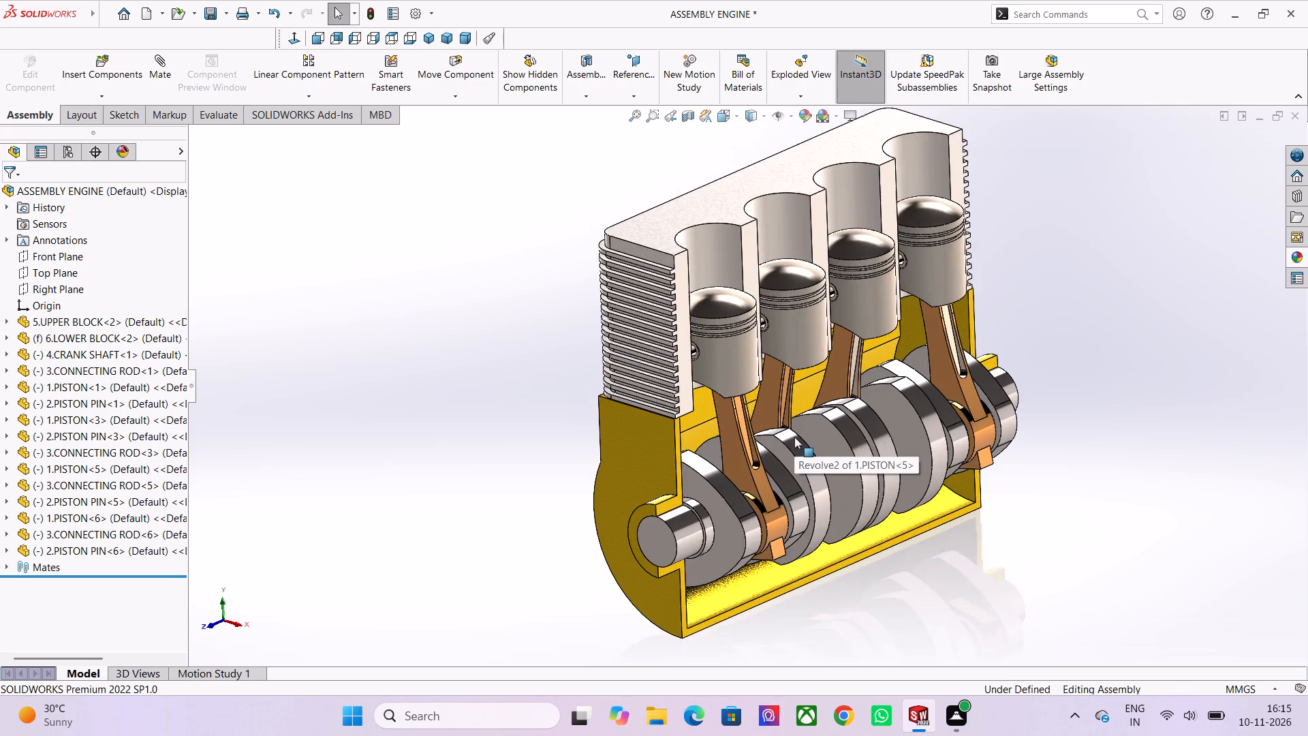
Turn the crankshaft back and forth by its front end face to check the piston and connecting rod motion up close.
{"action": "scroll", "coordinate": [794, 437], "scroll_direction": "up", "scroll_amount": 1}
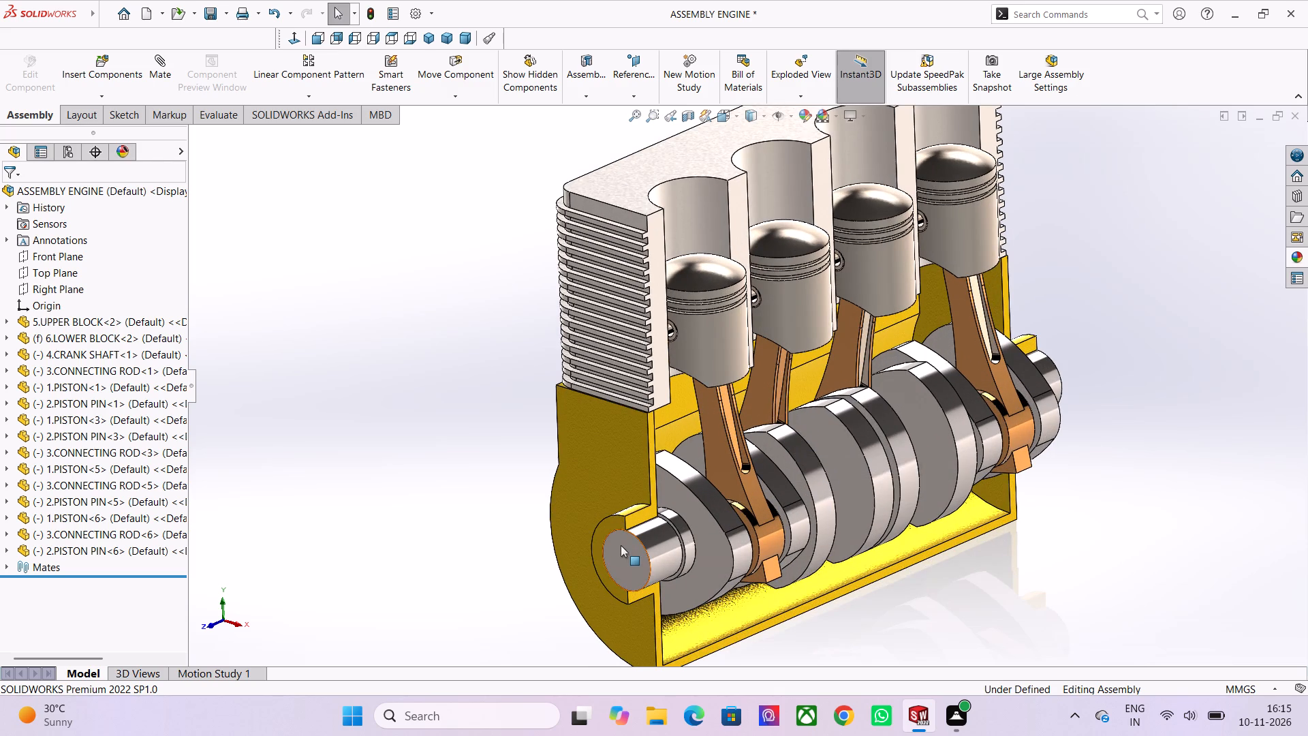
{"action": "left_click_drag", "start_coordinate": [627, 539], "coordinate": [626, 586]}
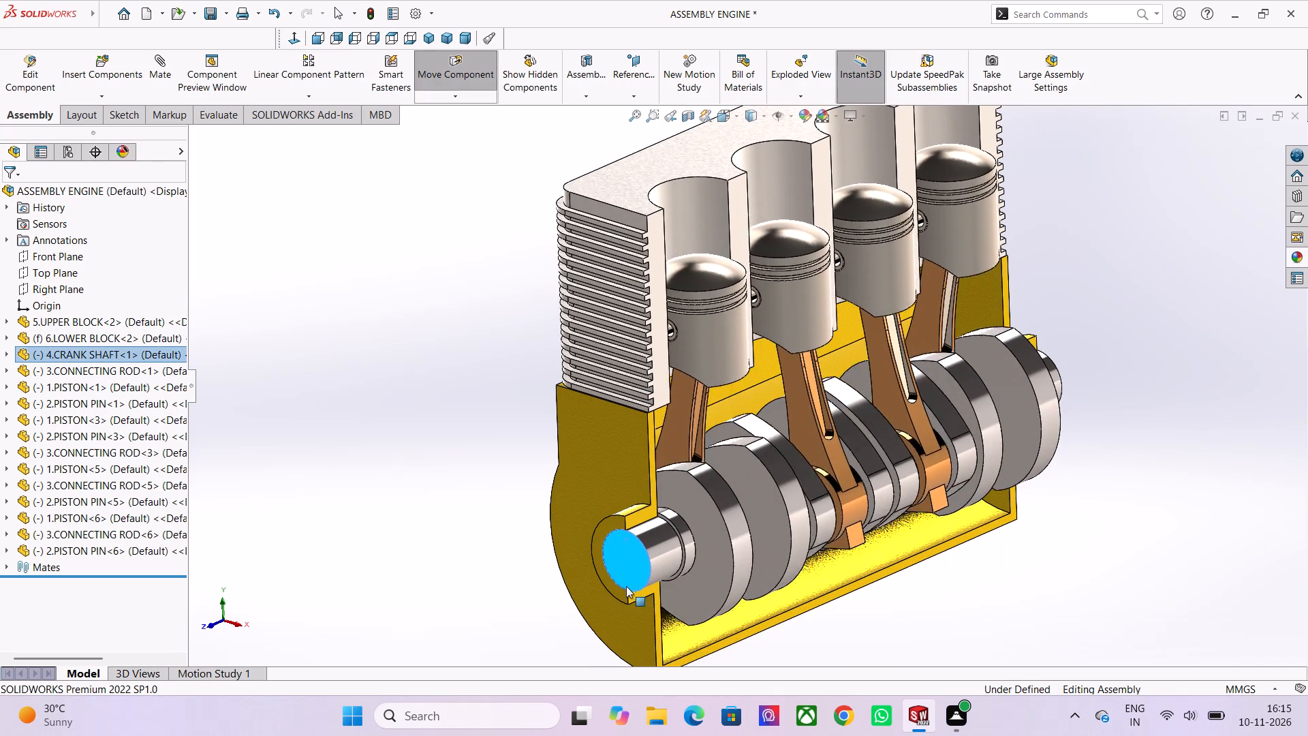
{"action": "left_click_drag", "start_coordinate": [626, 586], "coordinate": [670, 514]}
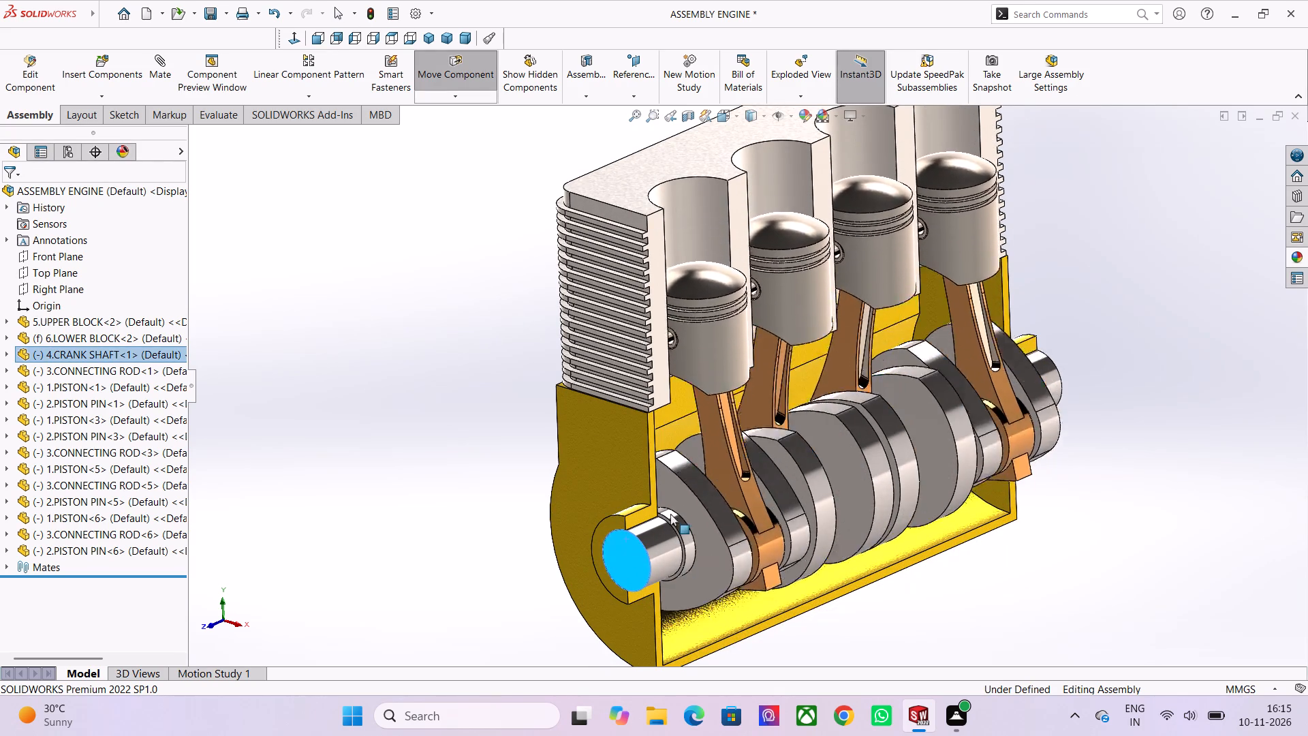
{"action": "left_click_drag", "start_coordinate": [670, 514], "coordinate": [399, 653]}
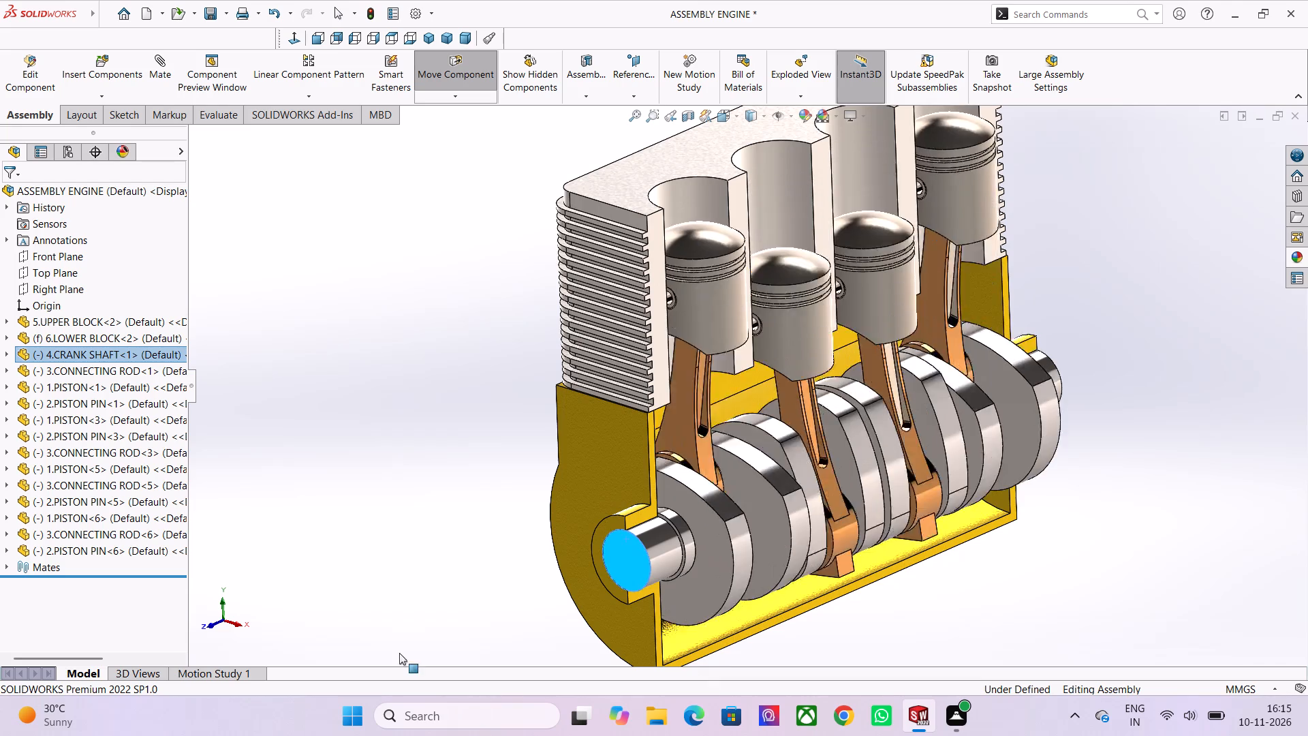
{"action": "left_click_drag", "start_coordinate": [399, 653], "coordinate": [571, 616]}
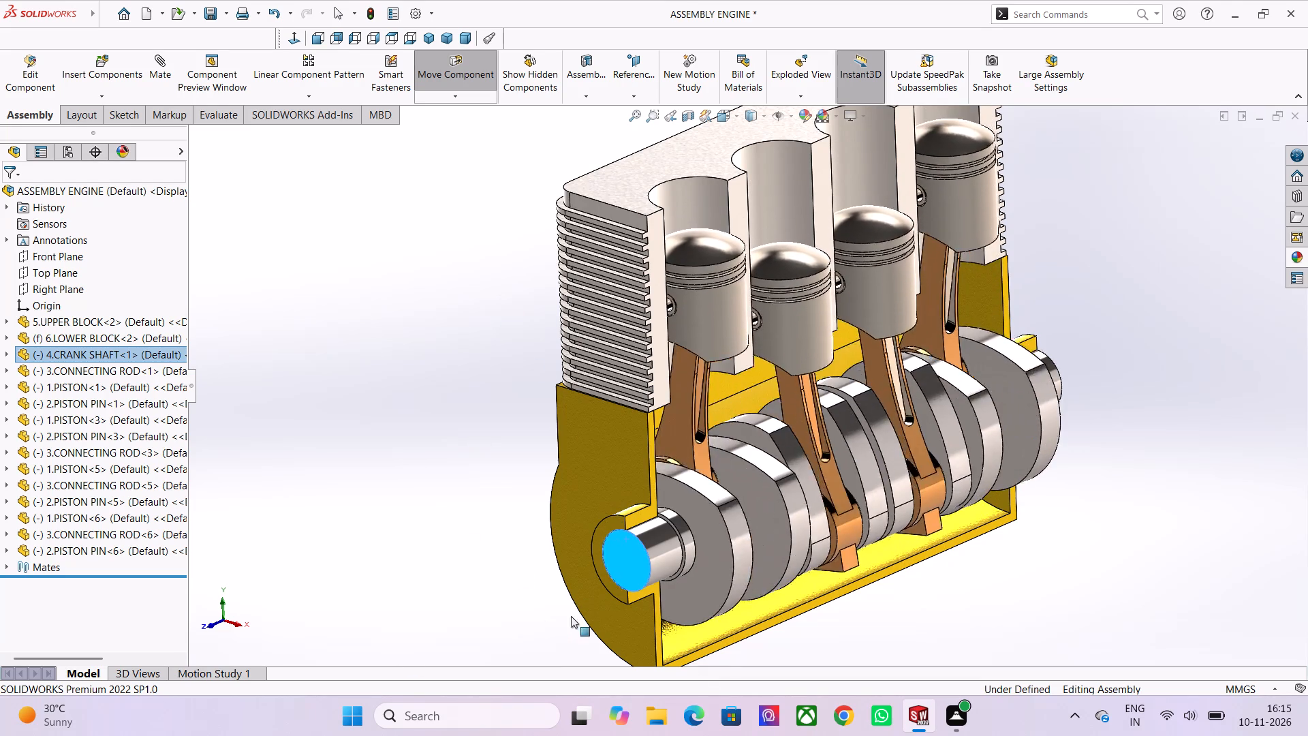
{"action": "left_click_drag", "start_coordinate": [571, 616], "coordinate": [652, 482]}
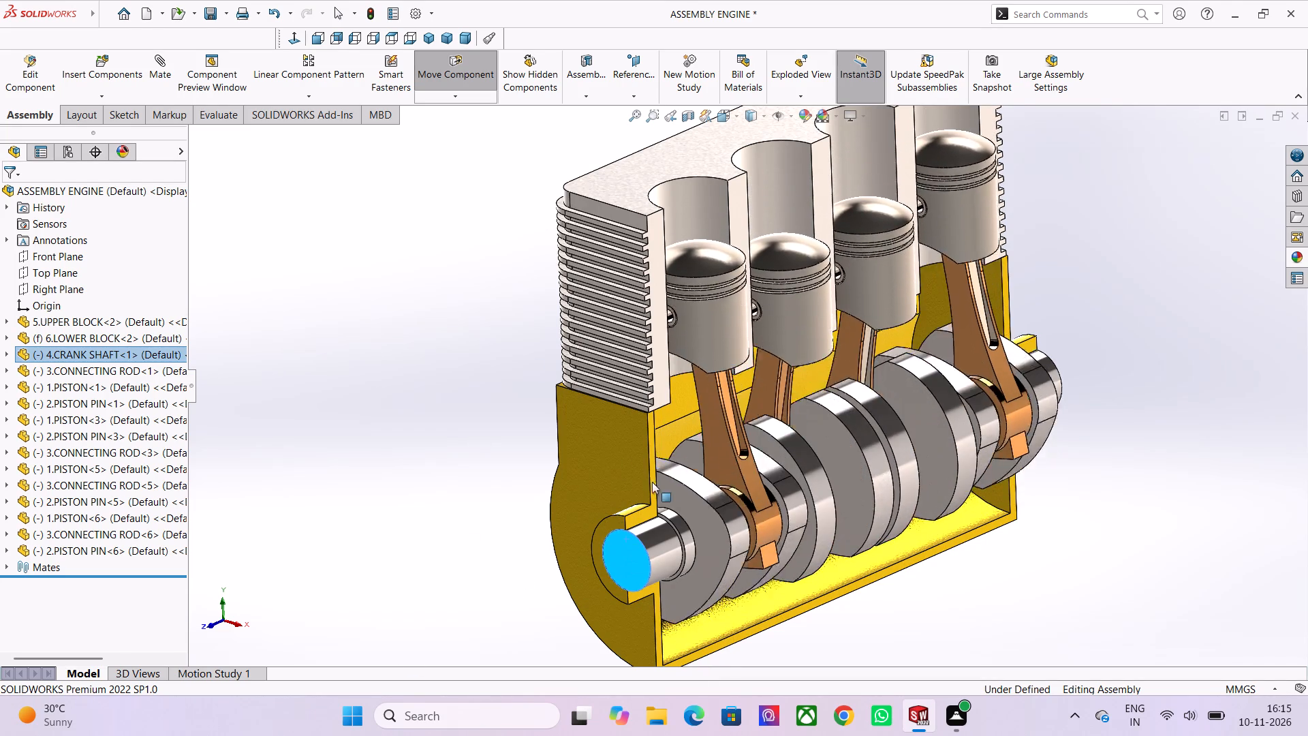
{"action": "left_click_drag", "start_coordinate": [652, 482], "coordinate": [717, 600]}
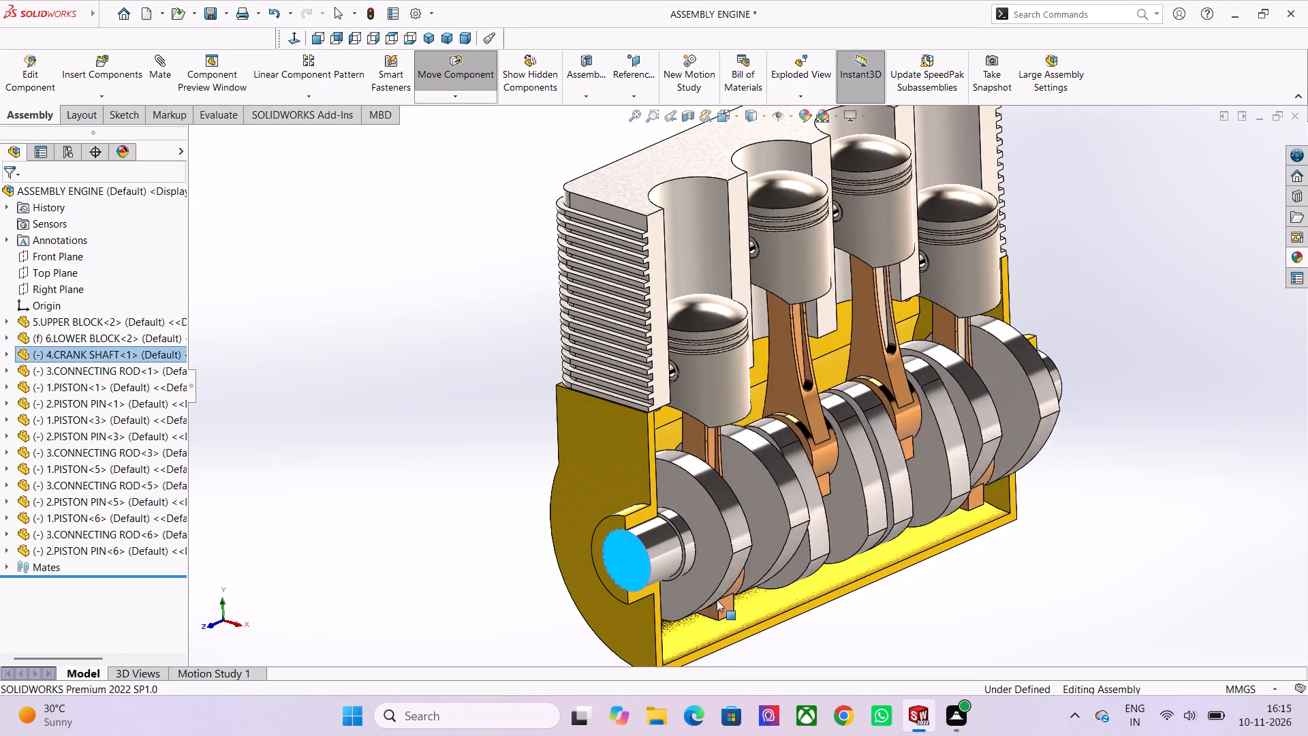
{"action": "left_click_drag", "start_coordinate": [717, 600], "coordinate": [623, 497]}
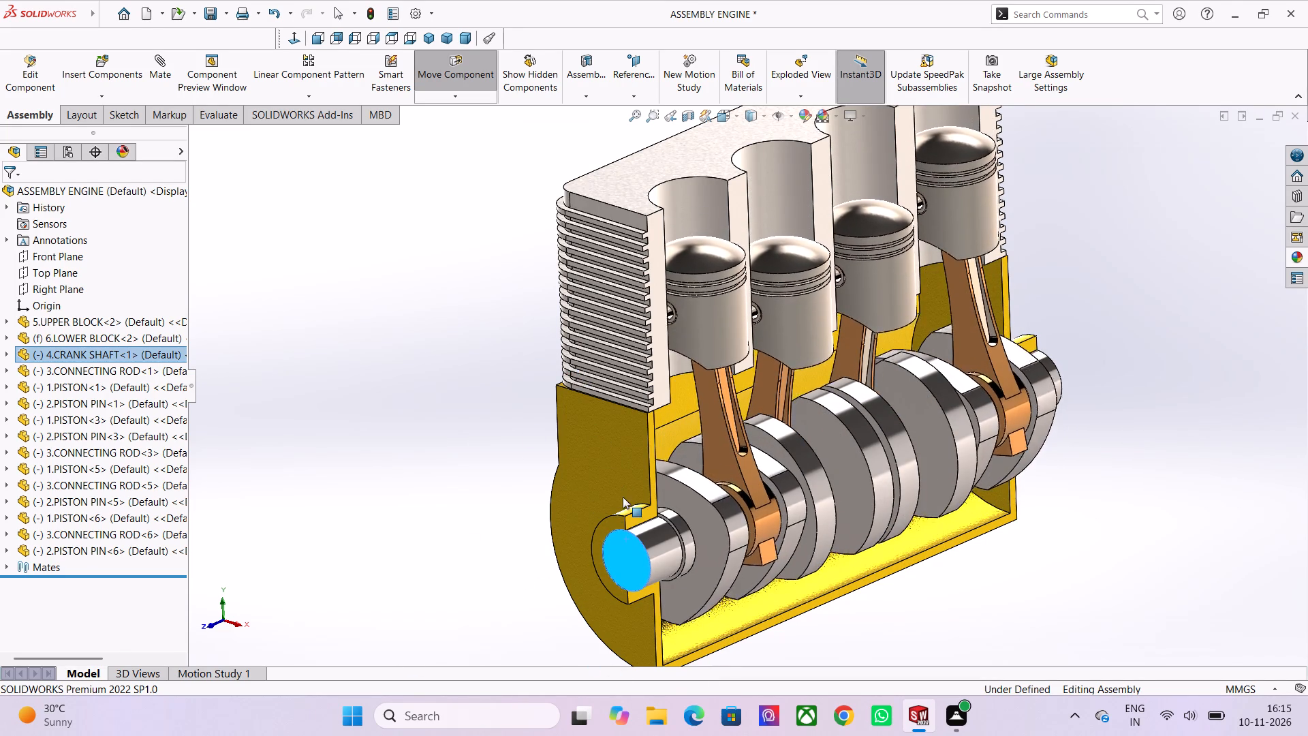
{"action": "left_click_drag", "start_coordinate": [623, 497], "coordinate": [599, 518]}
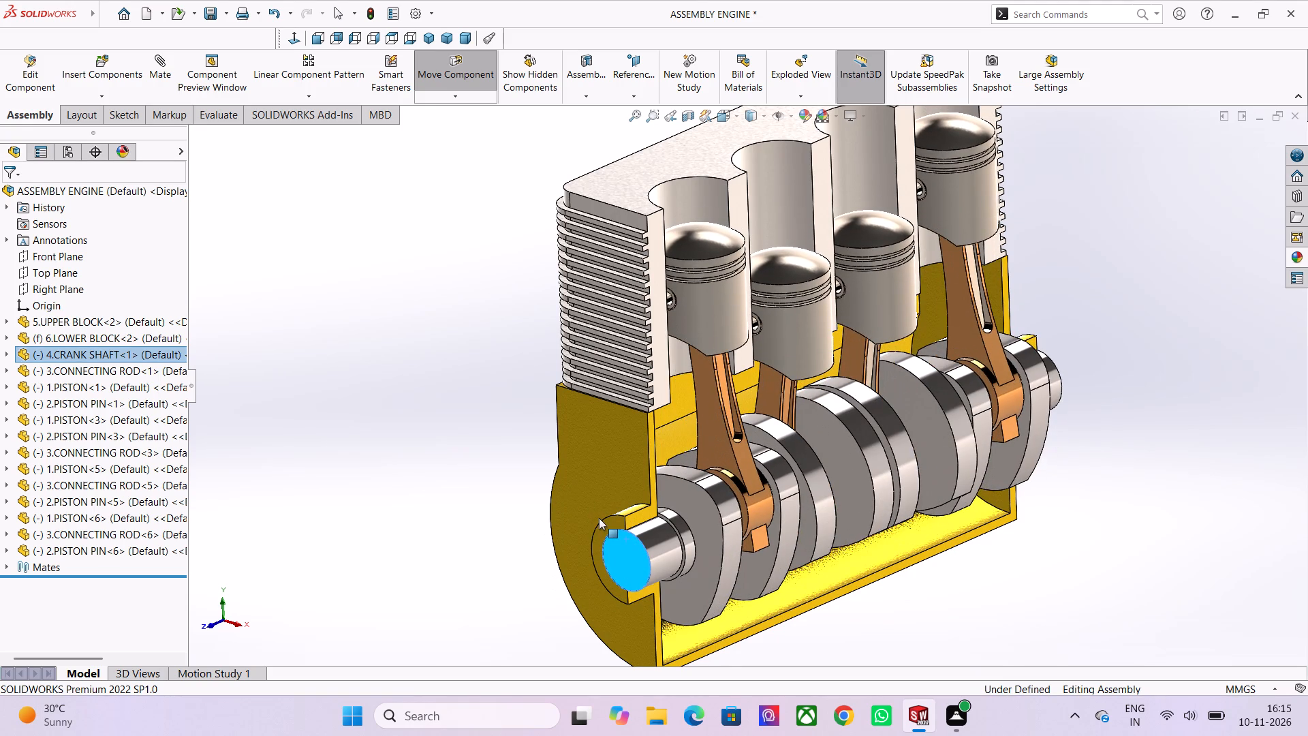
{"action": "left_click_drag", "start_coordinate": [599, 518], "coordinate": [582, 607]}
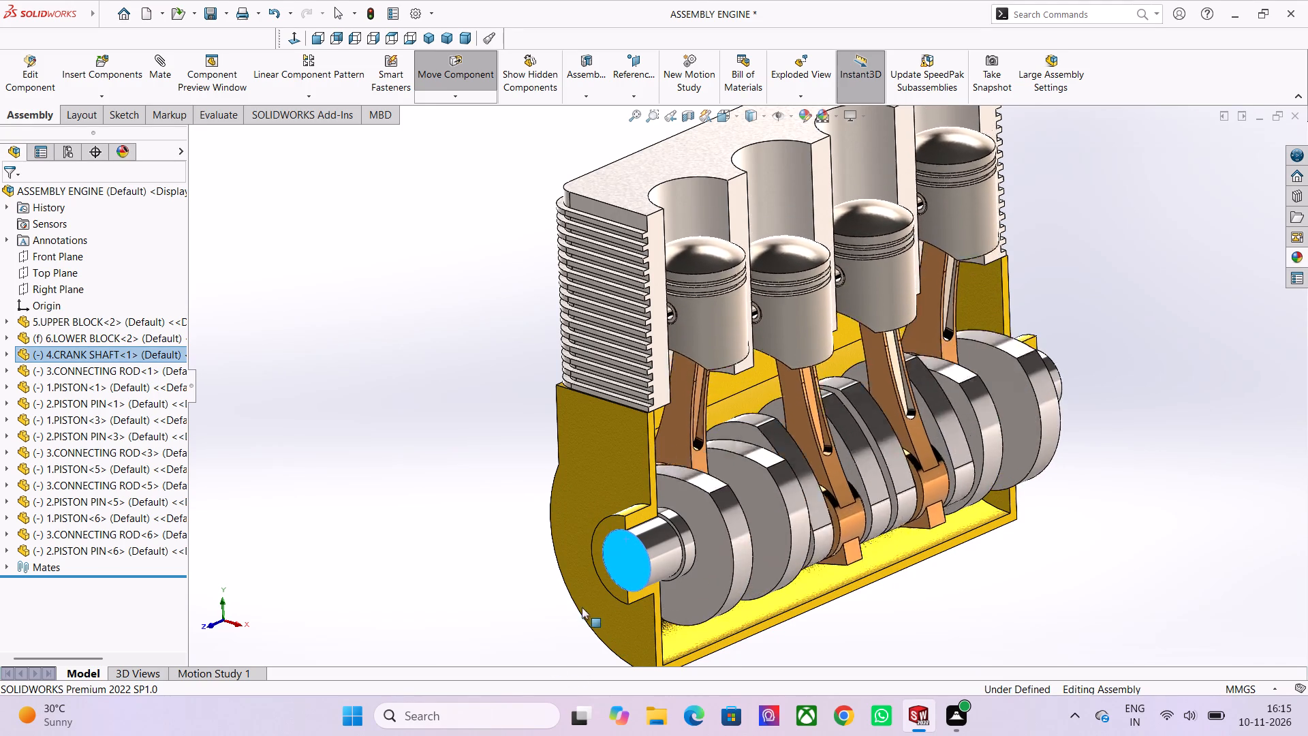
{"action": "left_click_drag", "start_coordinate": [582, 607], "coordinate": [803, 478]}
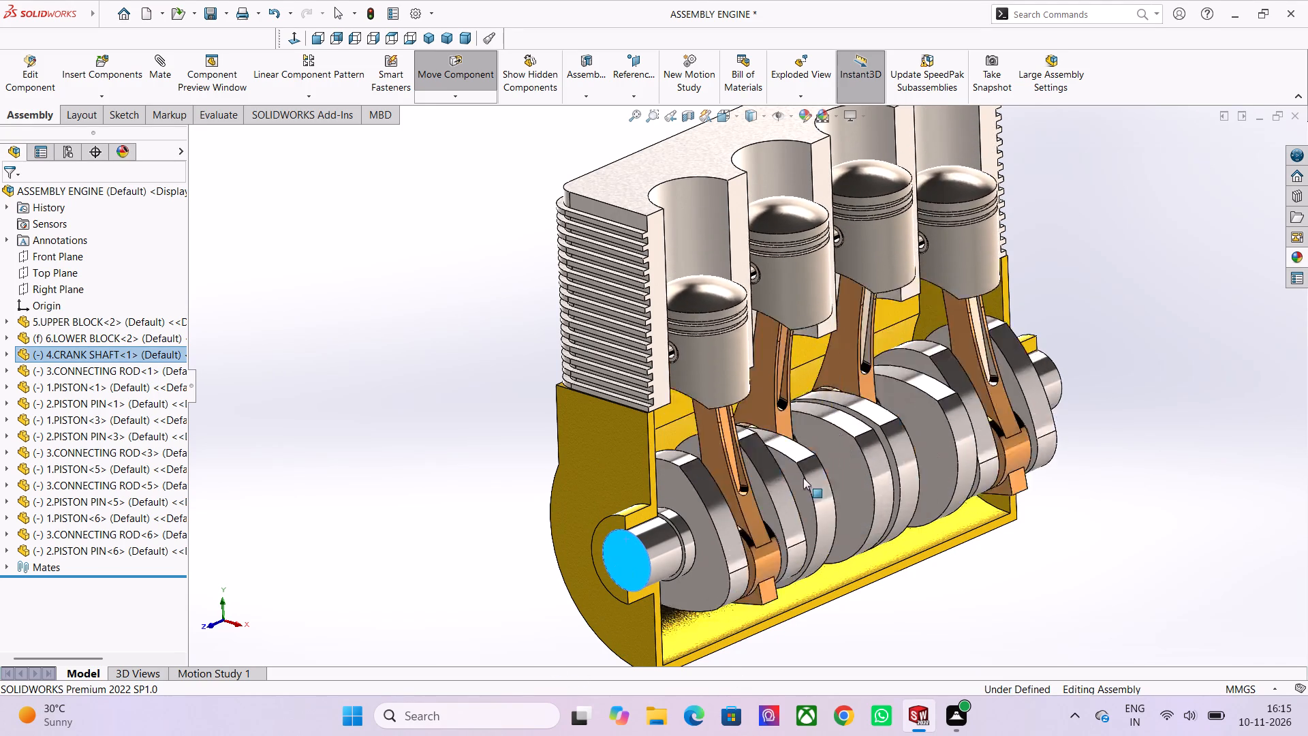
{"action": "left_click_drag", "start_coordinate": [803, 478], "coordinate": [470, 531]}
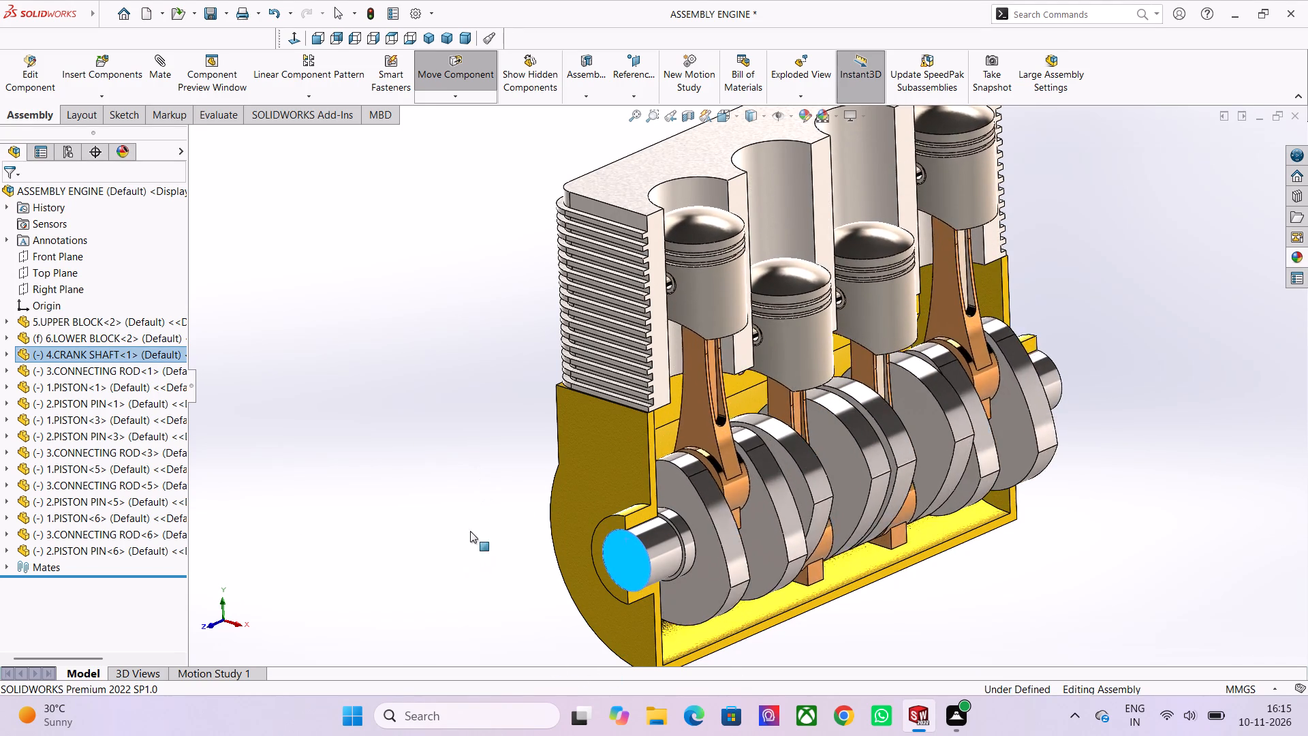
{"action": "left_click_drag", "start_coordinate": [470, 531], "coordinate": [534, 645]}
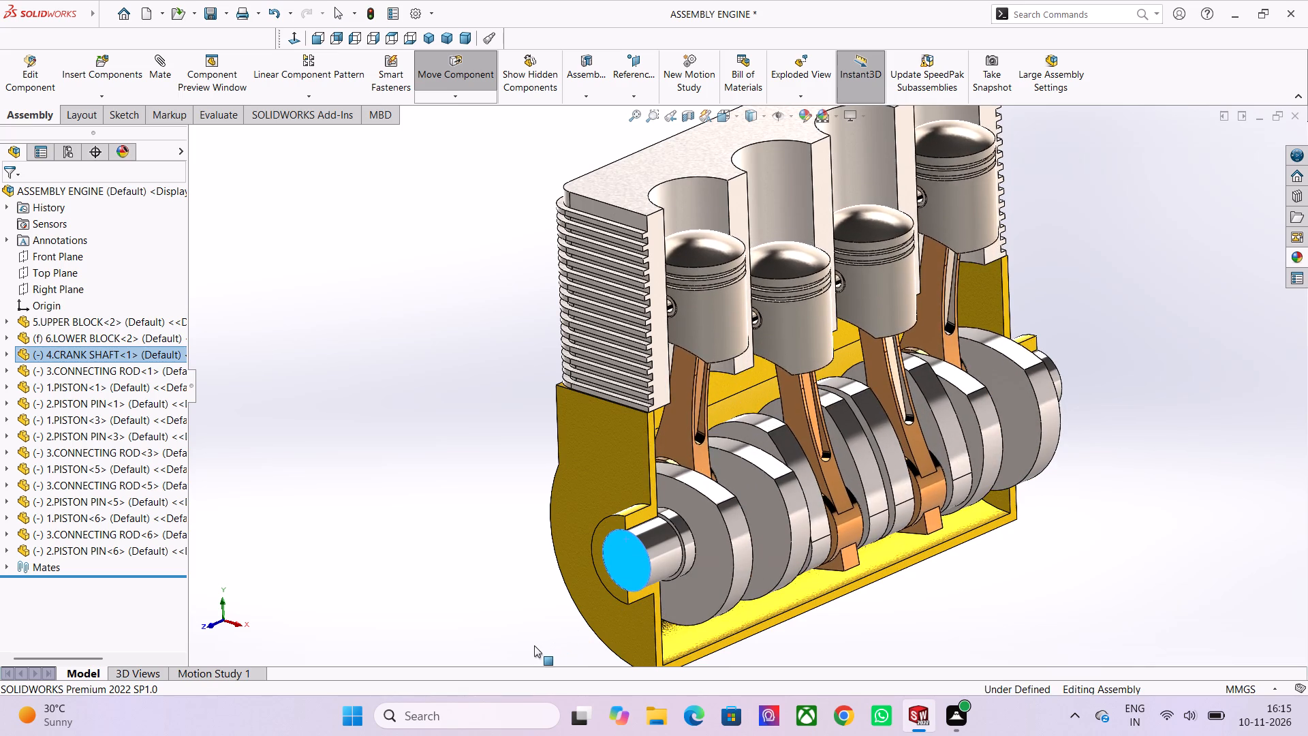
{"action": "left_click_drag", "start_coordinate": [534, 645], "coordinate": [536, 658]}
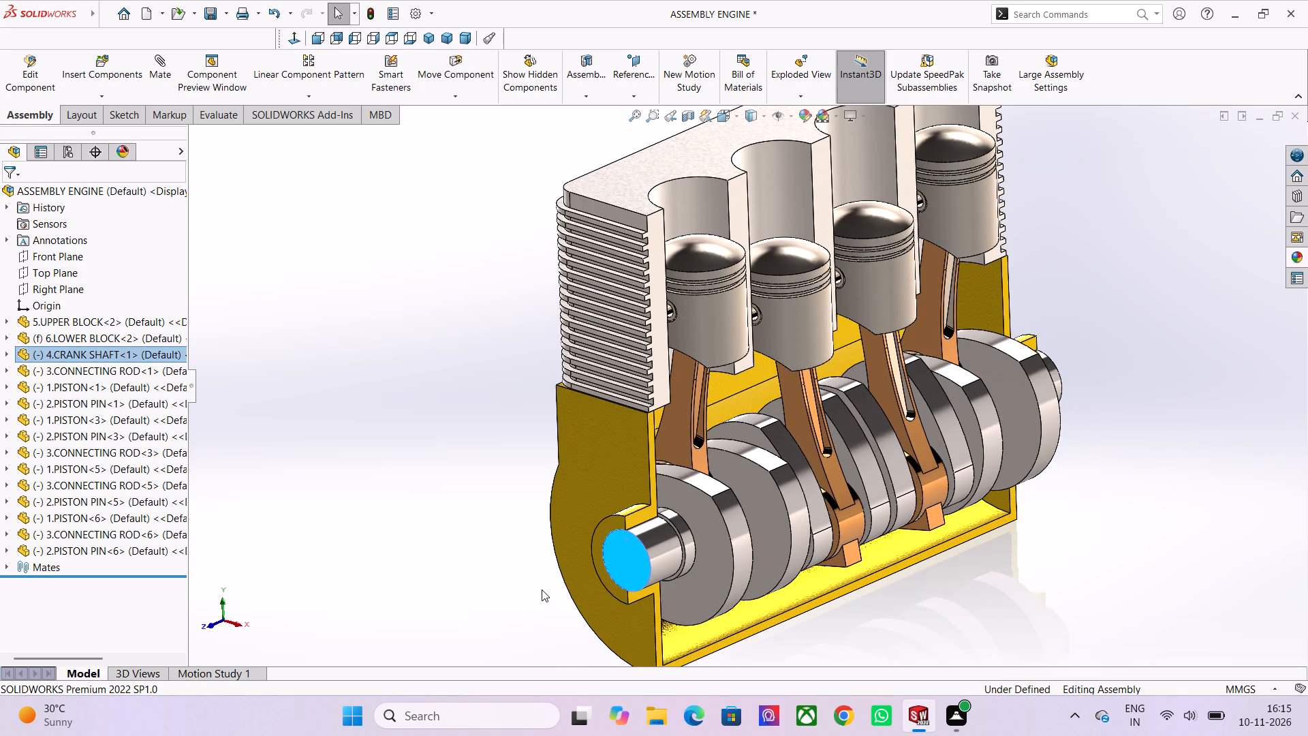
{"action": "left_click_drag", "start_coordinate": [632, 542], "coordinate": [629, 602]}
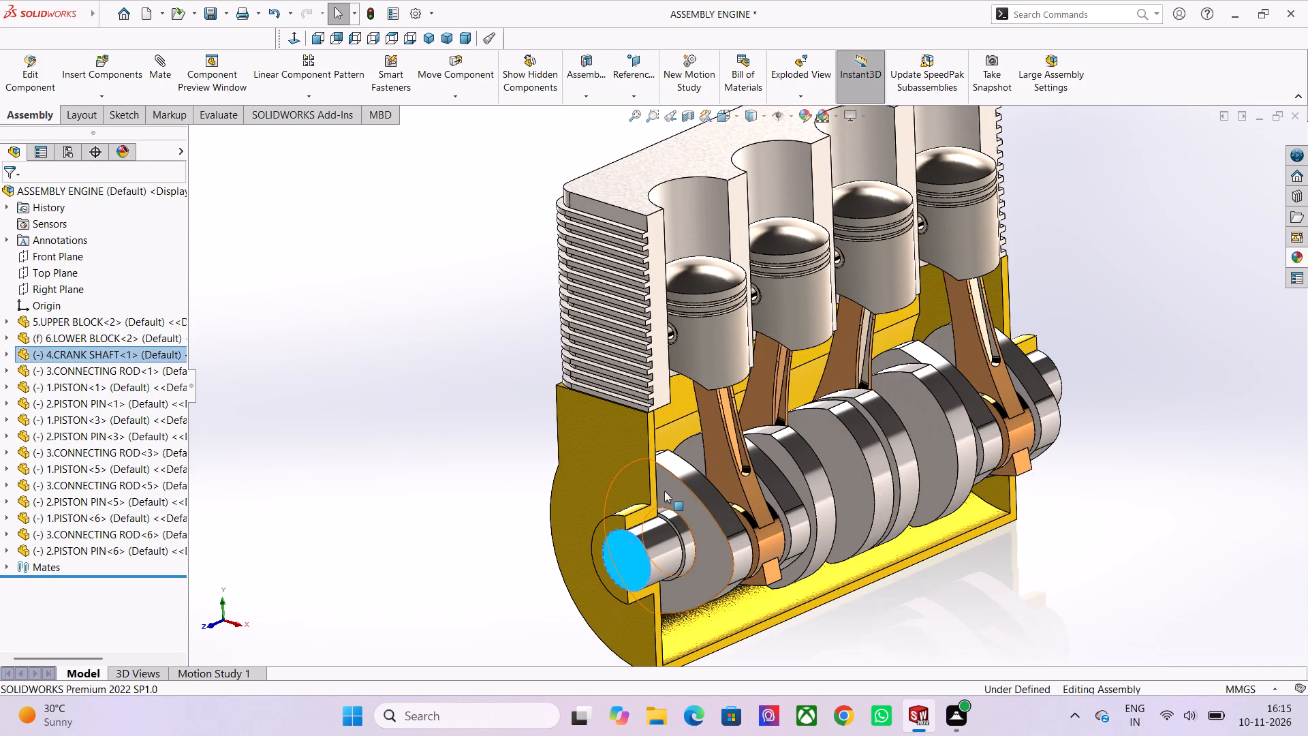
Turn the crankshaft repeatedly by its front end face to check all four pistons' travel with the whole sectioned engine in sight.
{"action": "scroll", "coordinate": [668, 718], "scroll_direction": "up", "scroll_amount": 1}
{"action": "scroll", "coordinate": [647, 577], "scroll_direction": "down", "scroll_amount": 2}
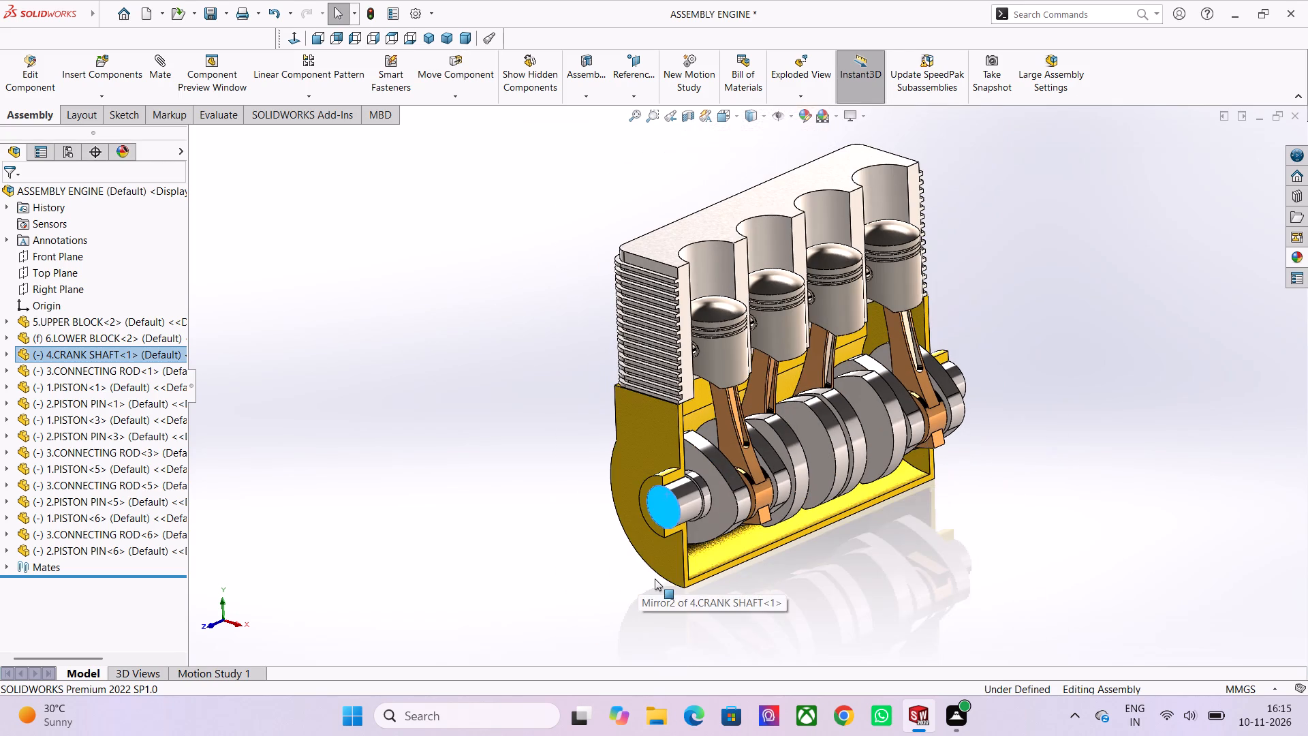
{"action": "scroll", "coordinate": [782, 300], "scroll_direction": "up", "scroll_amount": 2}
{"action": "scroll", "coordinate": [606, 570], "scroll_direction": "down", "scroll_amount": 1}
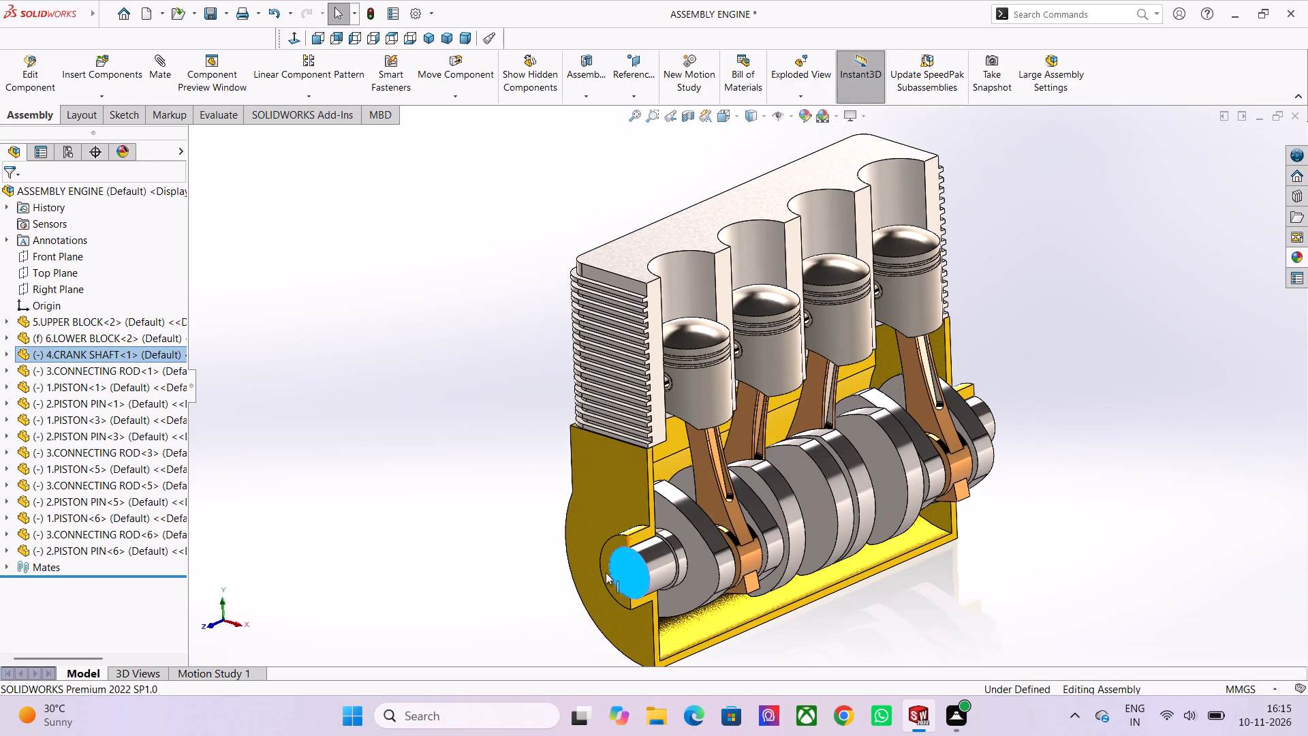
{"action": "left_click_drag", "start_coordinate": [627, 559], "coordinate": [693, 564]}
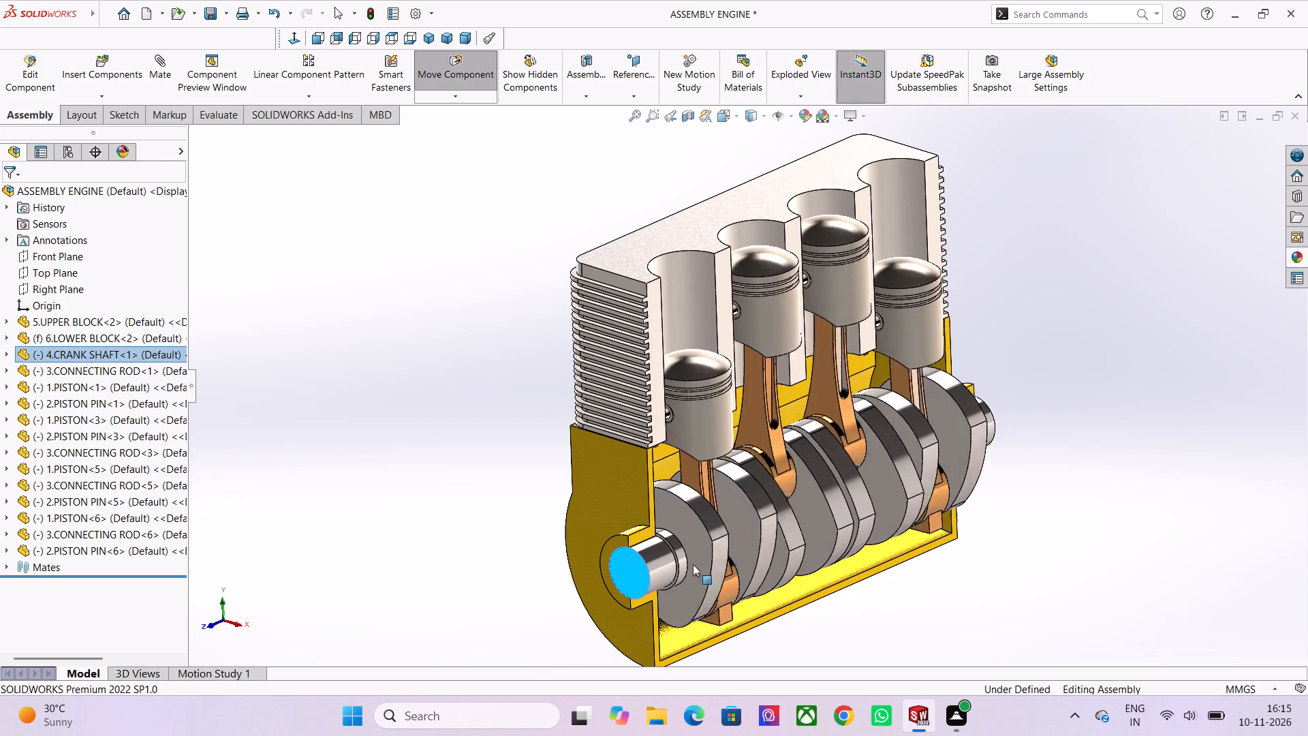
{"action": "left_click_drag", "start_coordinate": [693, 564], "coordinate": [594, 603]}
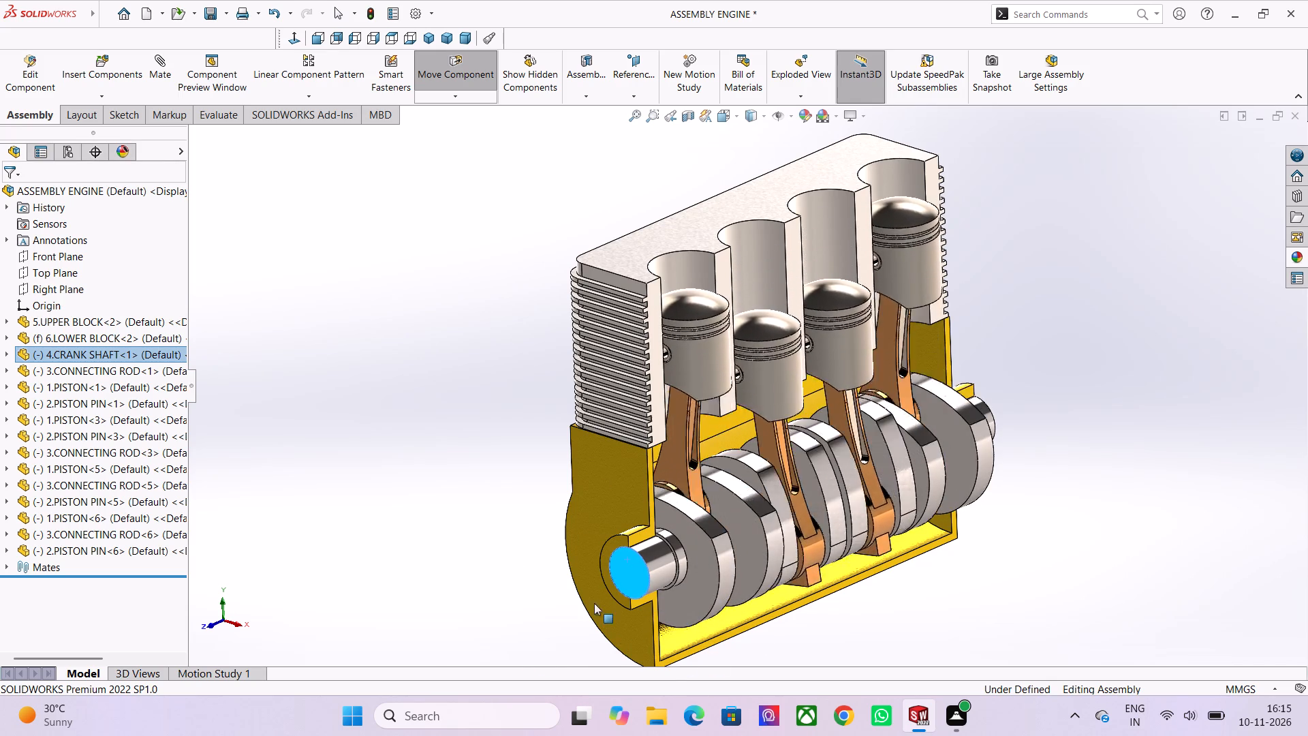
{"action": "left_click_drag", "start_coordinate": [594, 603], "coordinate": [644, 600]}
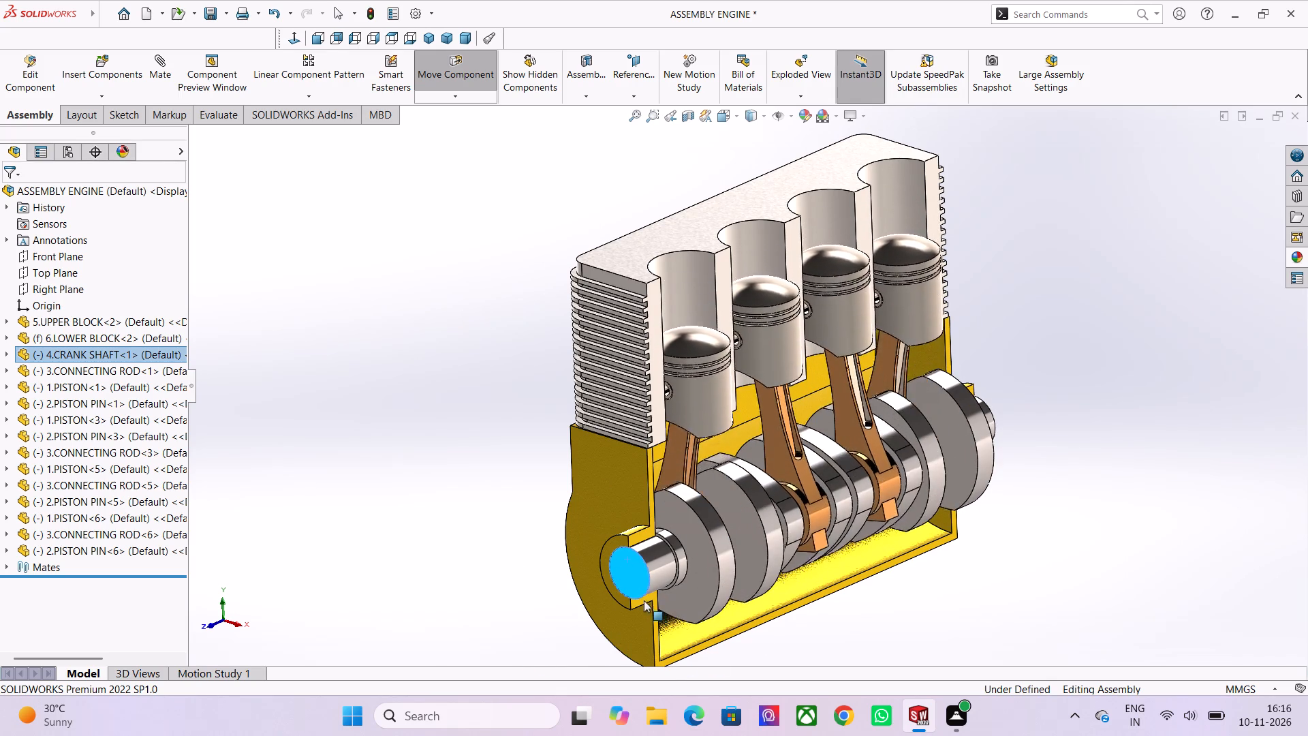
{"action": "left_click_drag", "start_coordinate": [644, 600], "coordinate": [630, 638]}
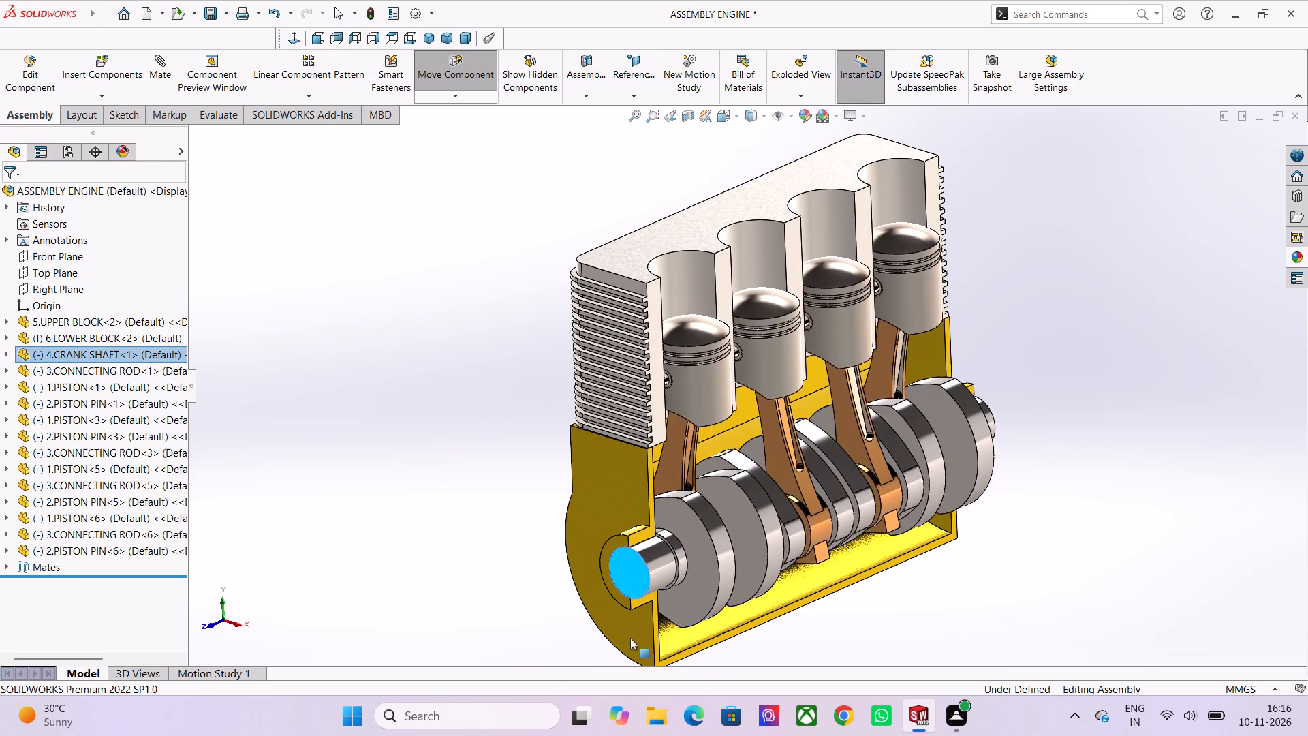
{"action": "left_click_drag", "start_coordinate": [630, 638], "coordinate": [625, 512]}
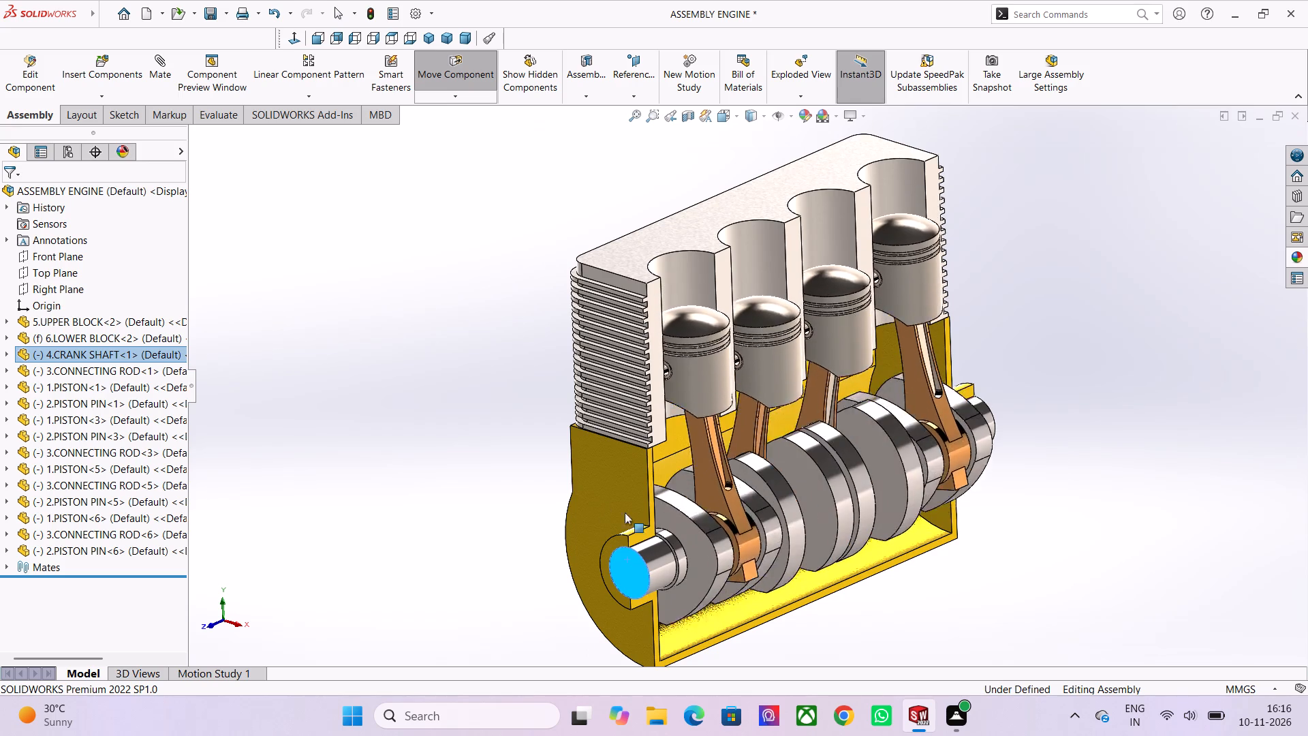
{"action": "left_click_drag", "start_coordinate": [625, 512], "coordinate": [603, 637]}
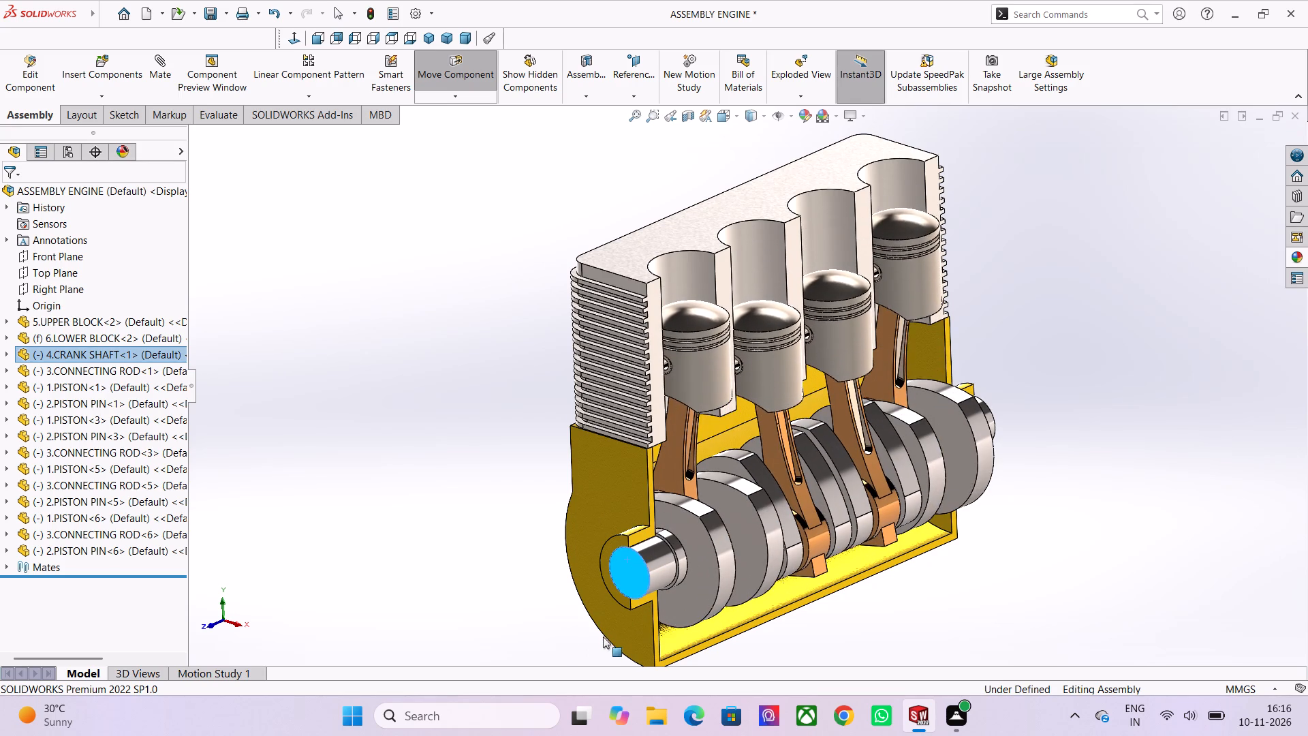
{"action": "left_click_drag", "start_coordinate": [603, 637], "coordinate": [600, 642]}
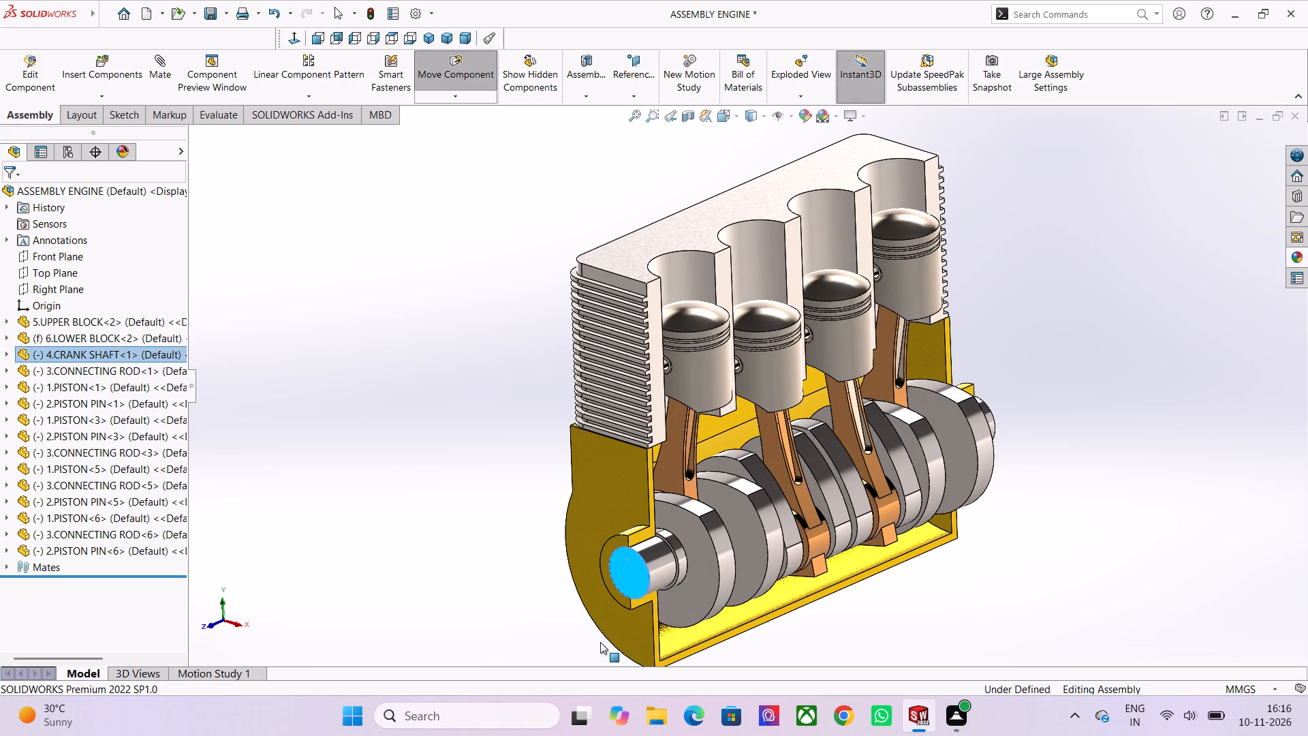
{"action": "left_click_drag", "start_coordinate": [600, 642], "coordinate": [591, 585]}
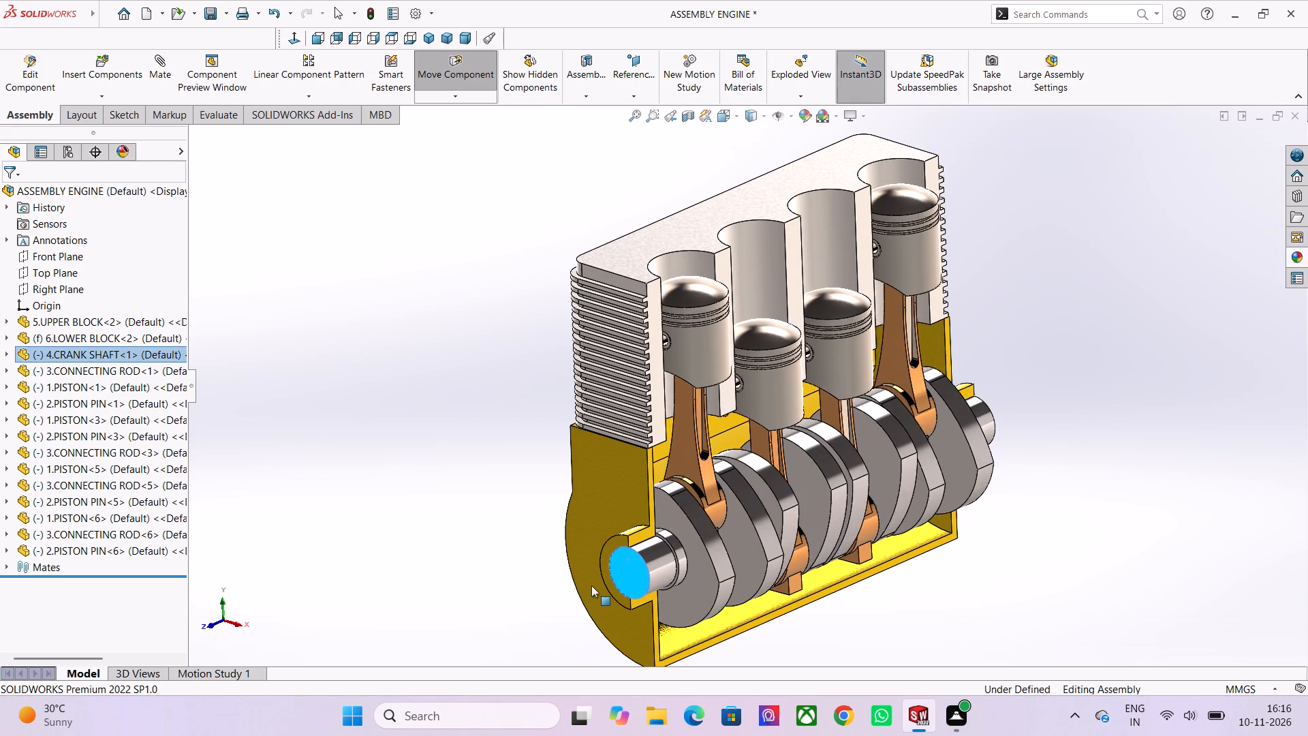
{"action": "left_click_drag", "start_coordinate": [591, 585], "coordinate": [642, 538]}
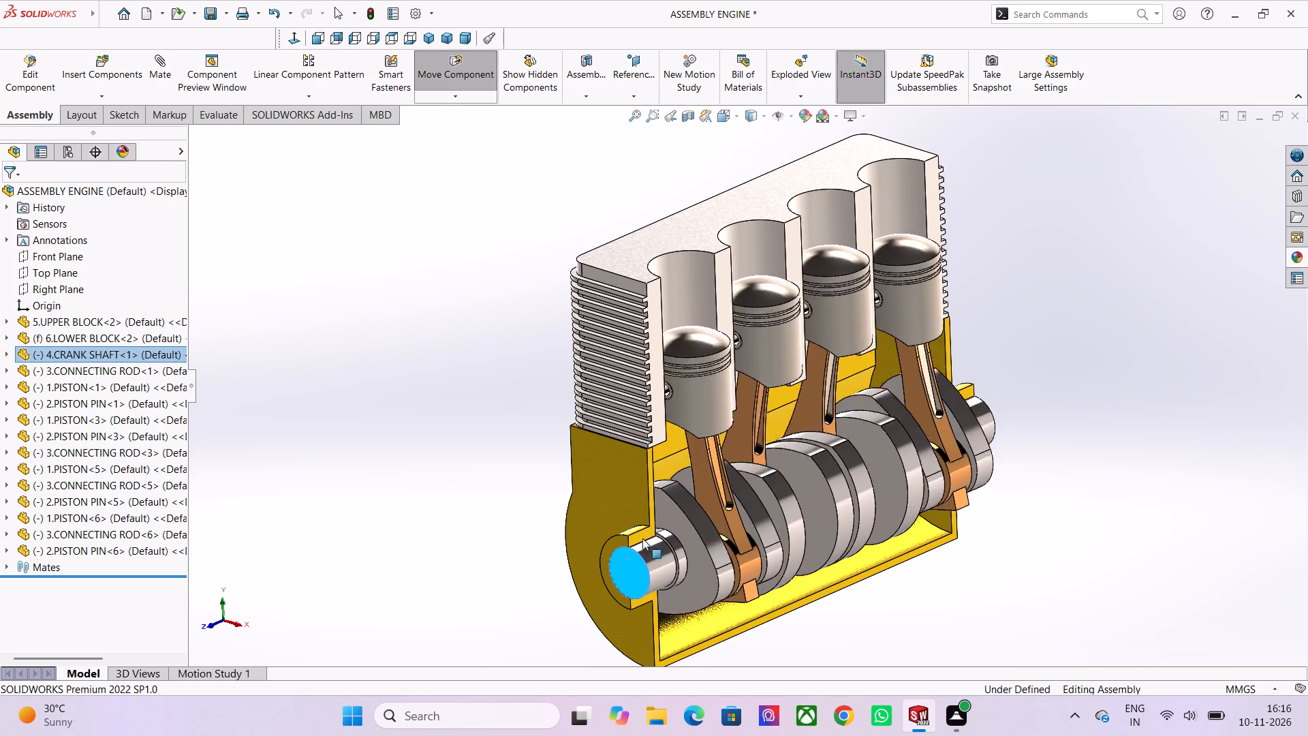
{"action": "left_click_drag", "start_coordinate": [642, 538], "coordinate": [612, 632]}
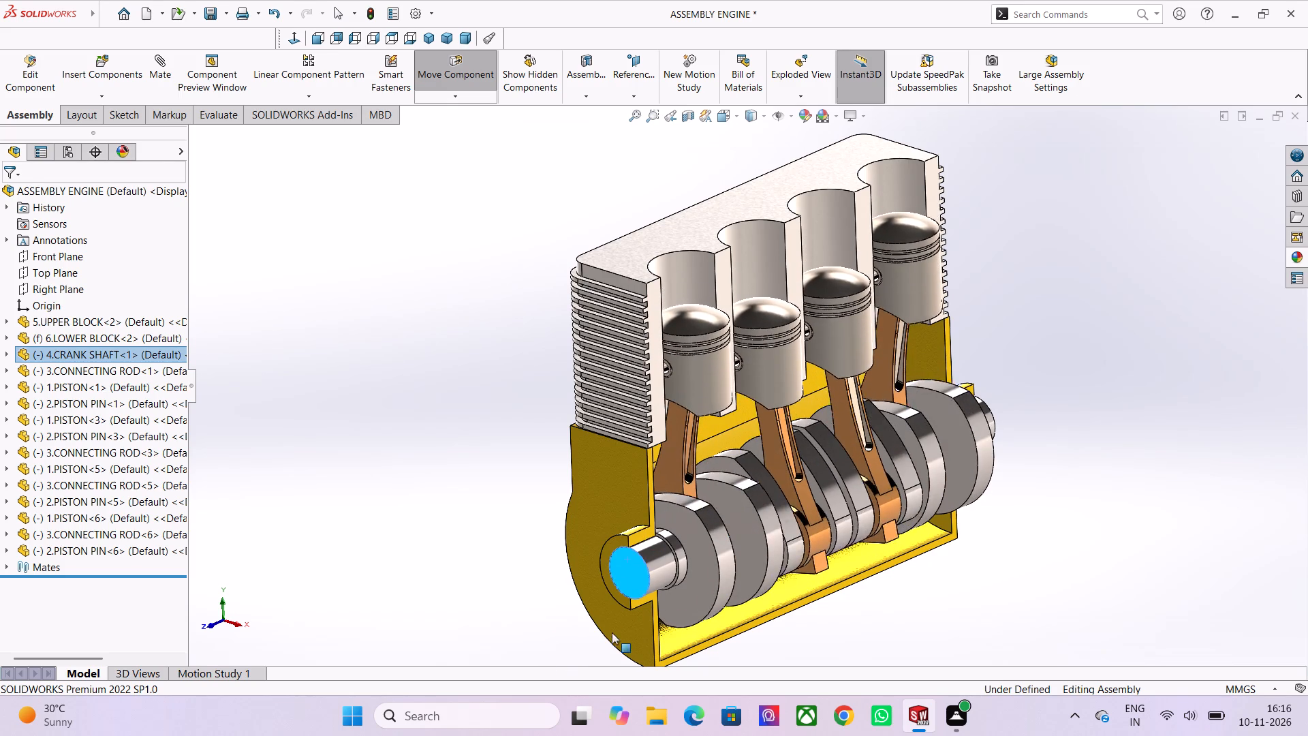
{"action": "left_click_drag", "start_coordinate": [612, 632], "coordinate": [580, 566]}
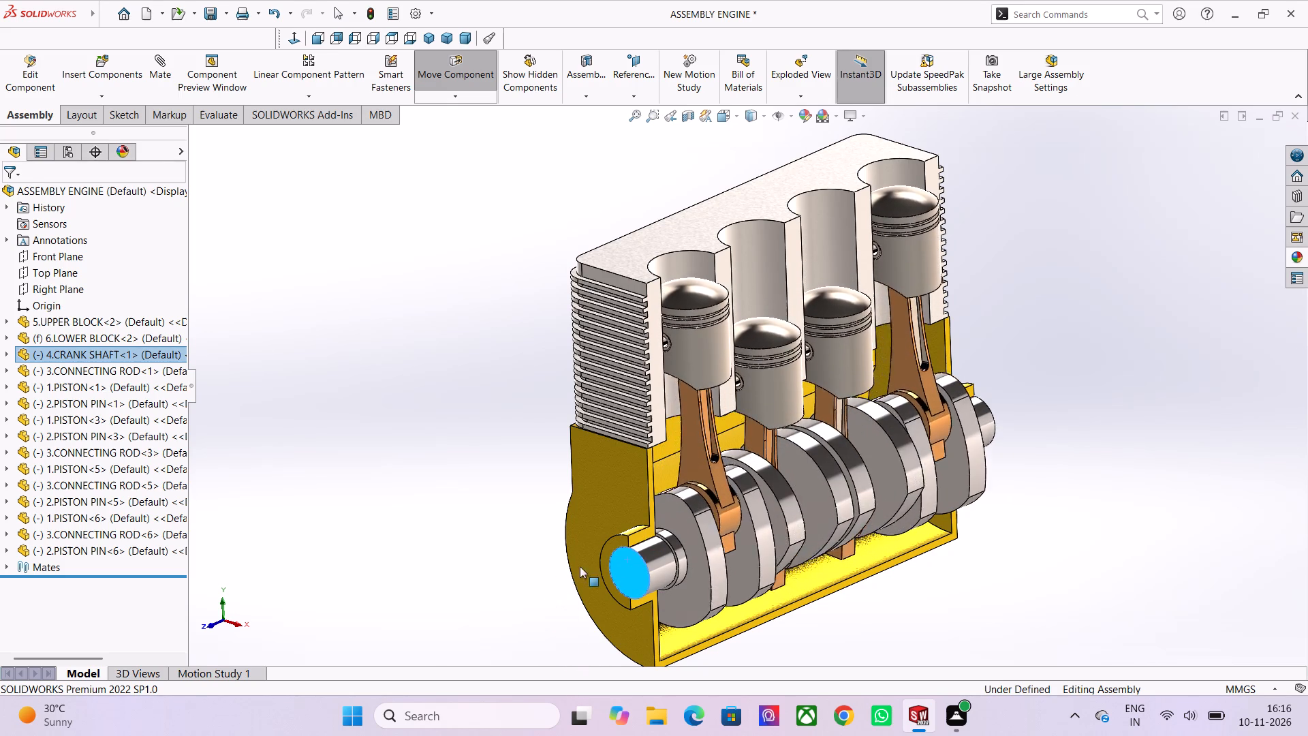
{"action": "left_click_drag", "start_coordinate": [580, 566], "coordinate": [533, 586]}
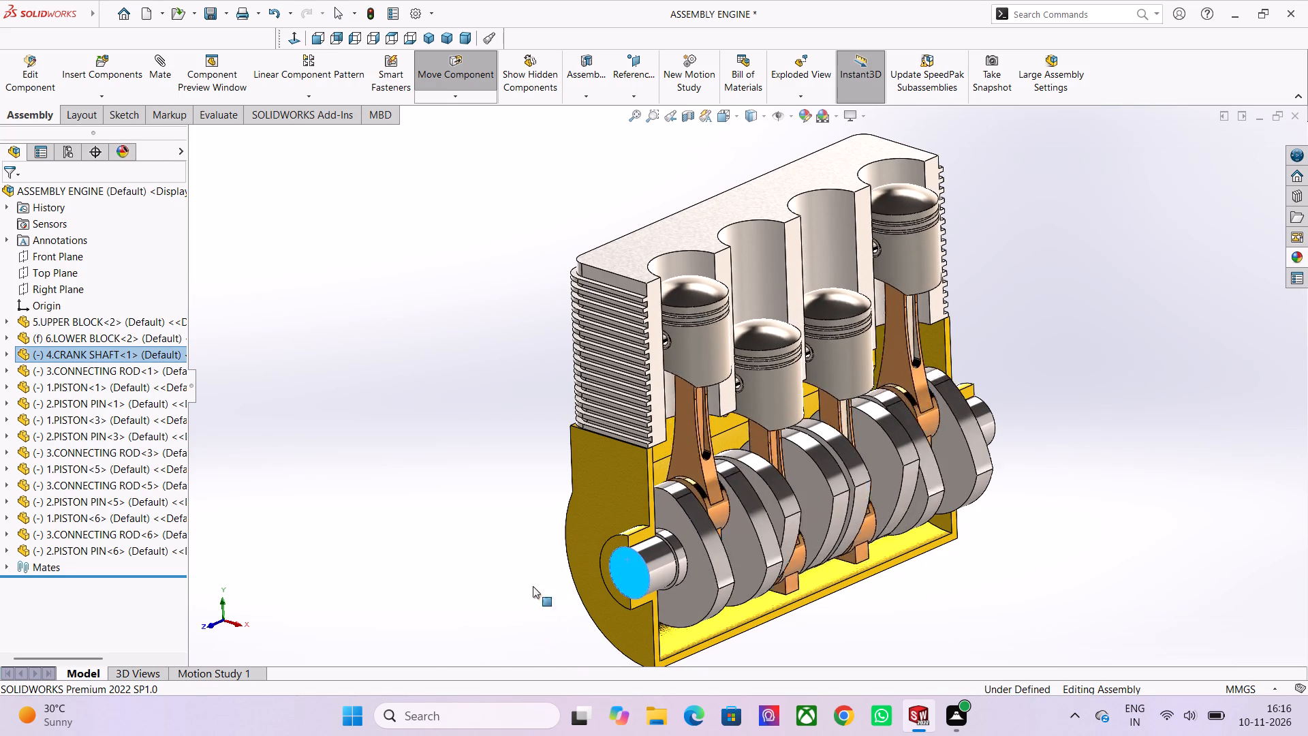
{"action": "left_click_drag", "start_coordinate": [533, 586], "coordinate": [560, 569]}
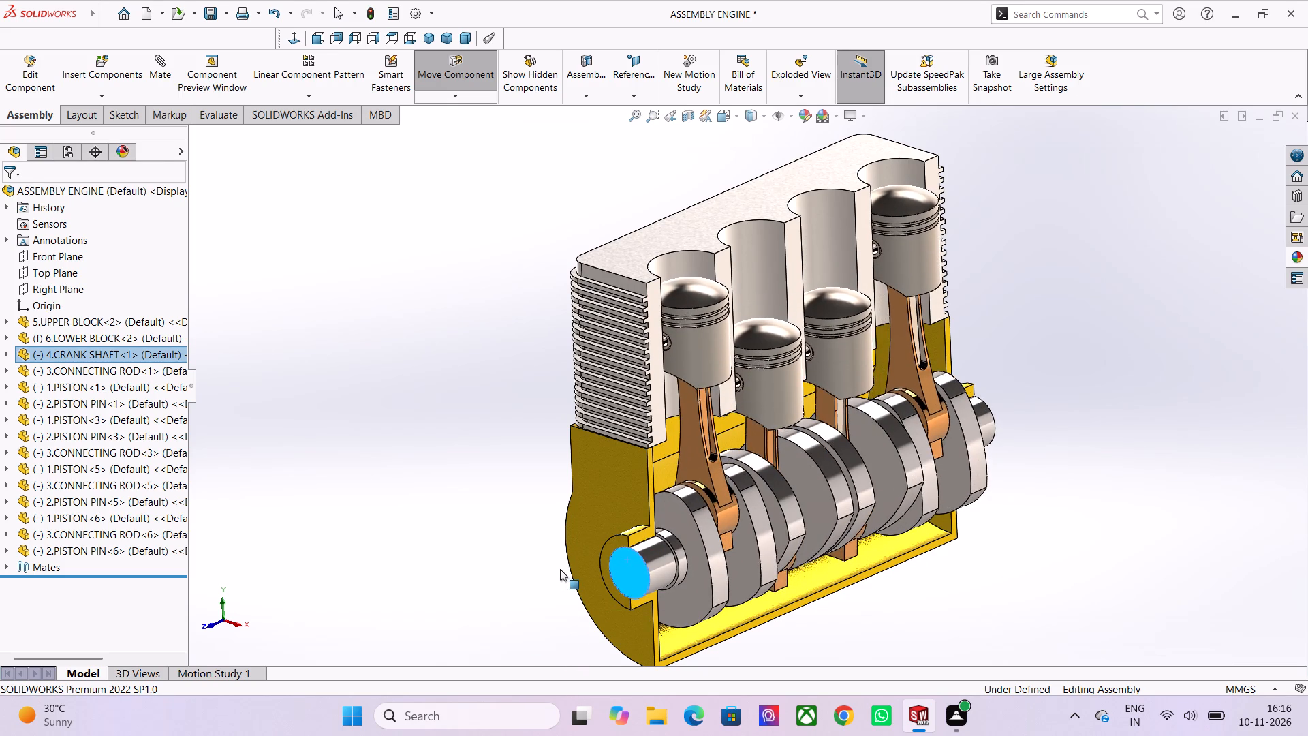
{"action": "left_click_drag", "start_coordinate": [560, 569], "coordinate": [572, 627]}
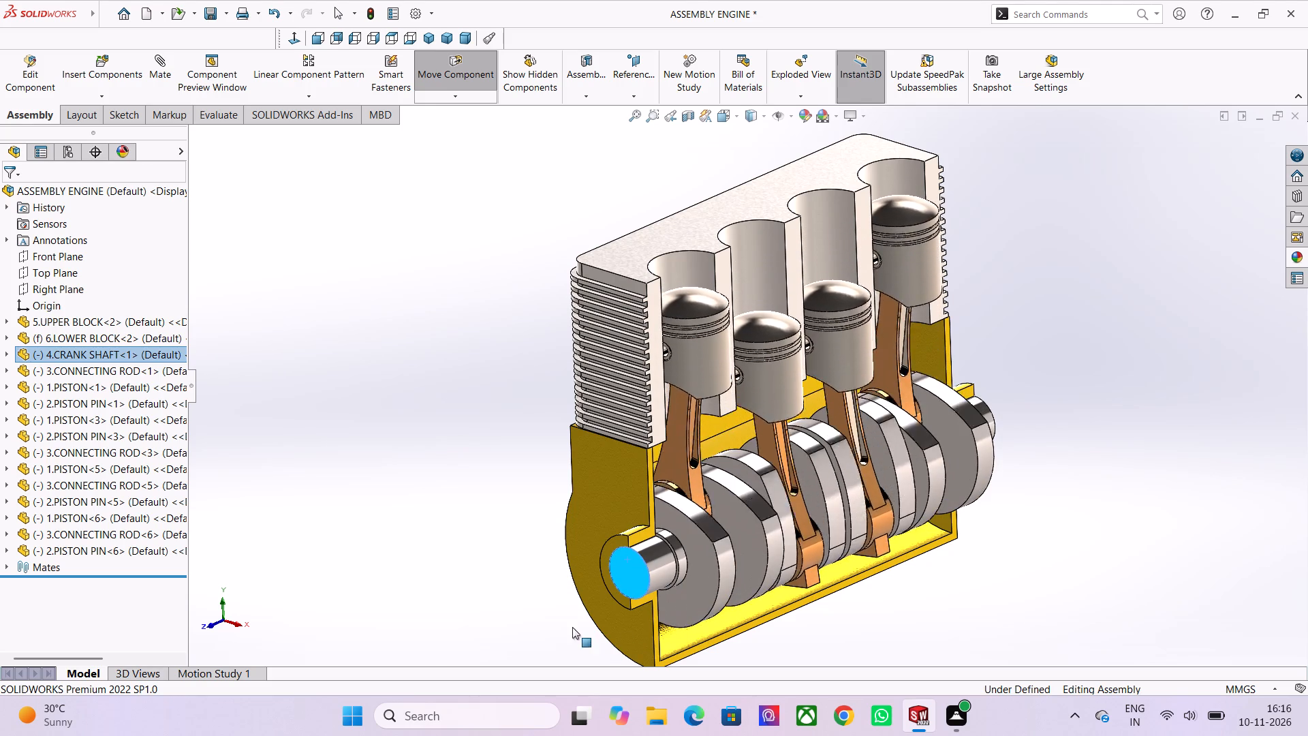
{"action": "left_click_drag", "start_coordinate": [572, 627], "coordinate": [591, 570]}
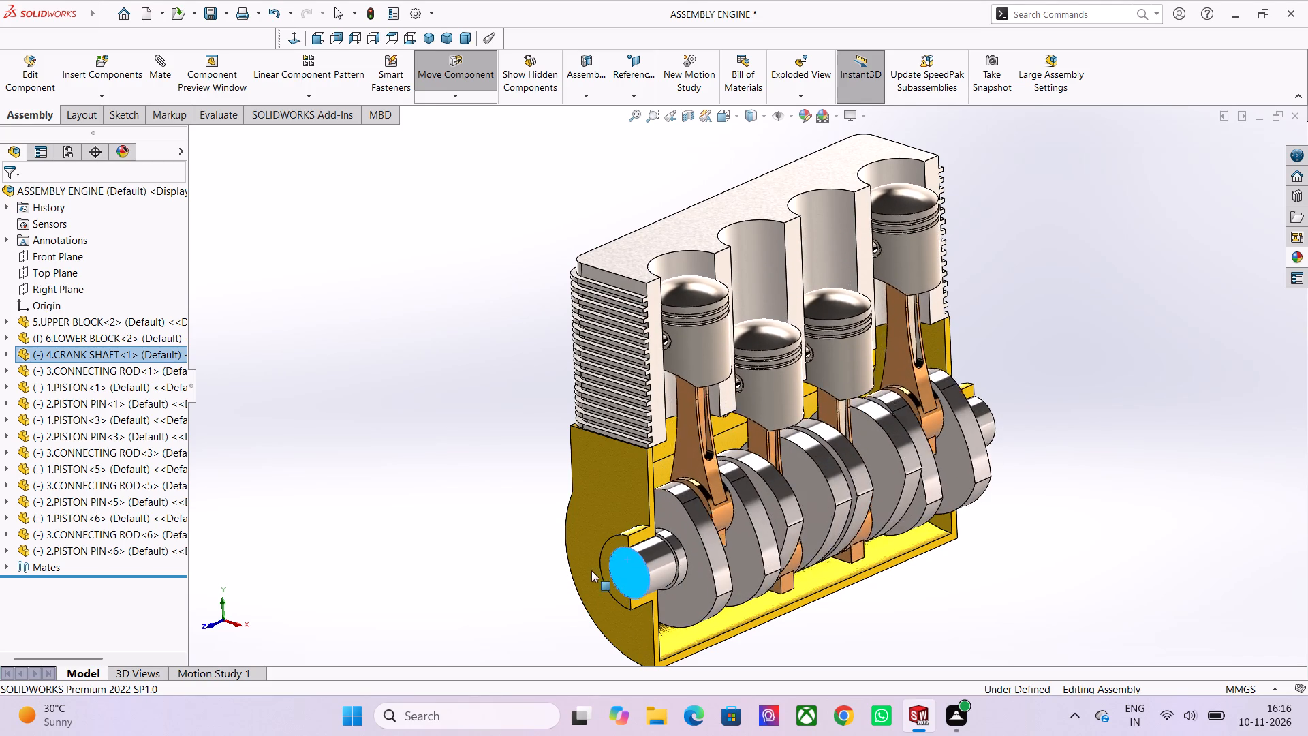
{"action": "left_click_drag", "start_coordinate": [591, 570], "coordinate": [571, 583]}
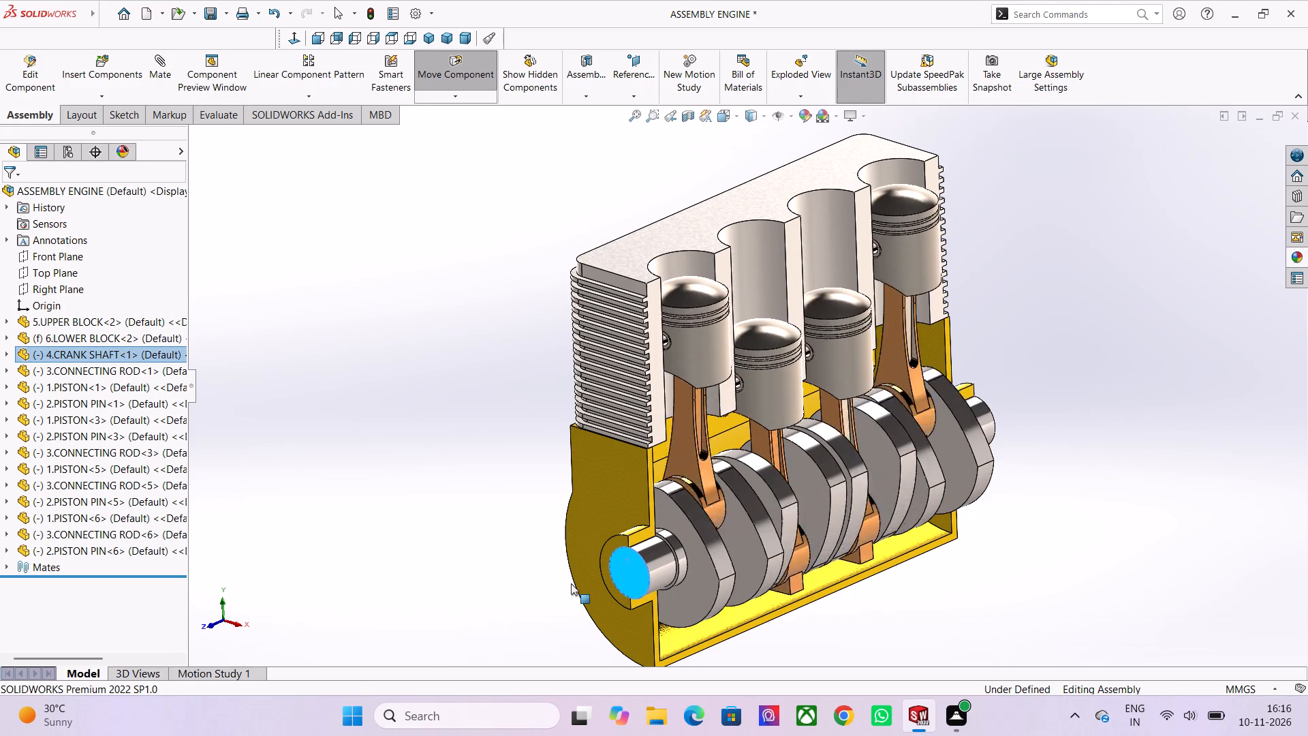
{"action": "left_click_drag", "start_coordinate": [571, 583], "coordinate": [589, 600]}
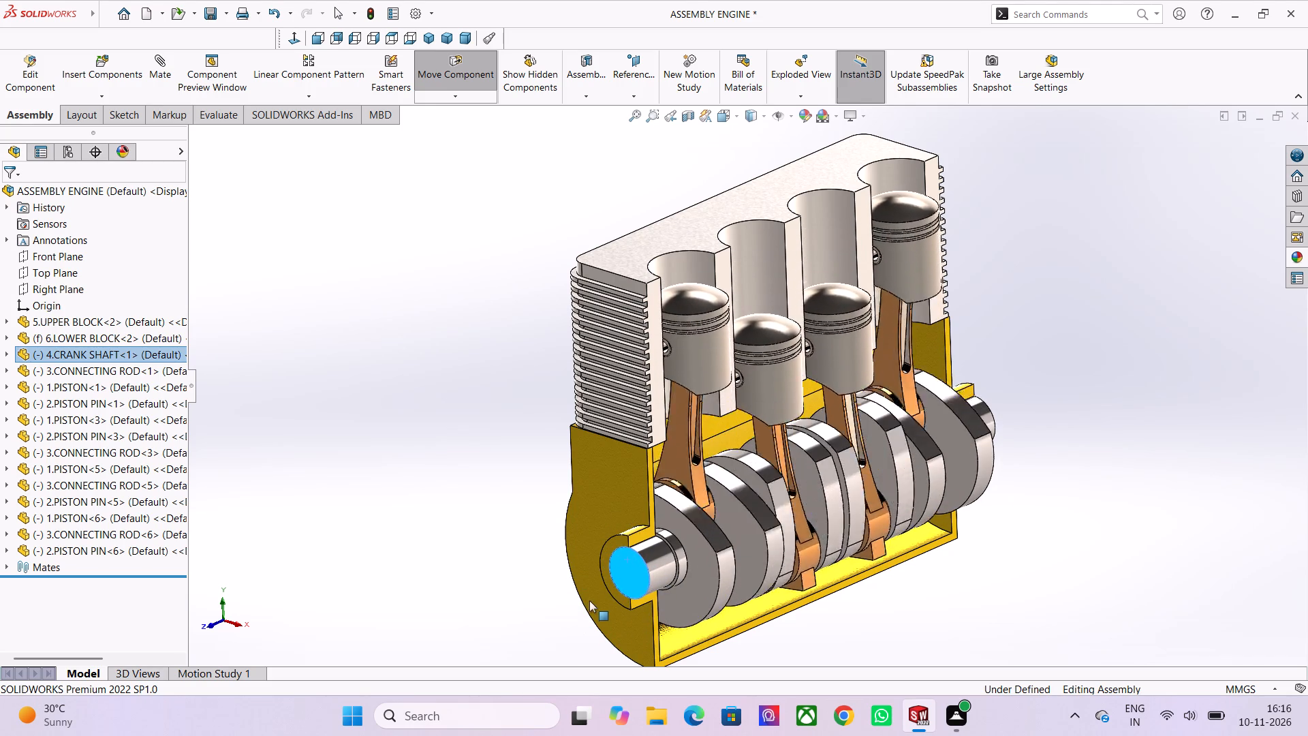
{"action": "left_click_drag", "start_coordinate": [589, 600], "coordinate": [639, 540]}
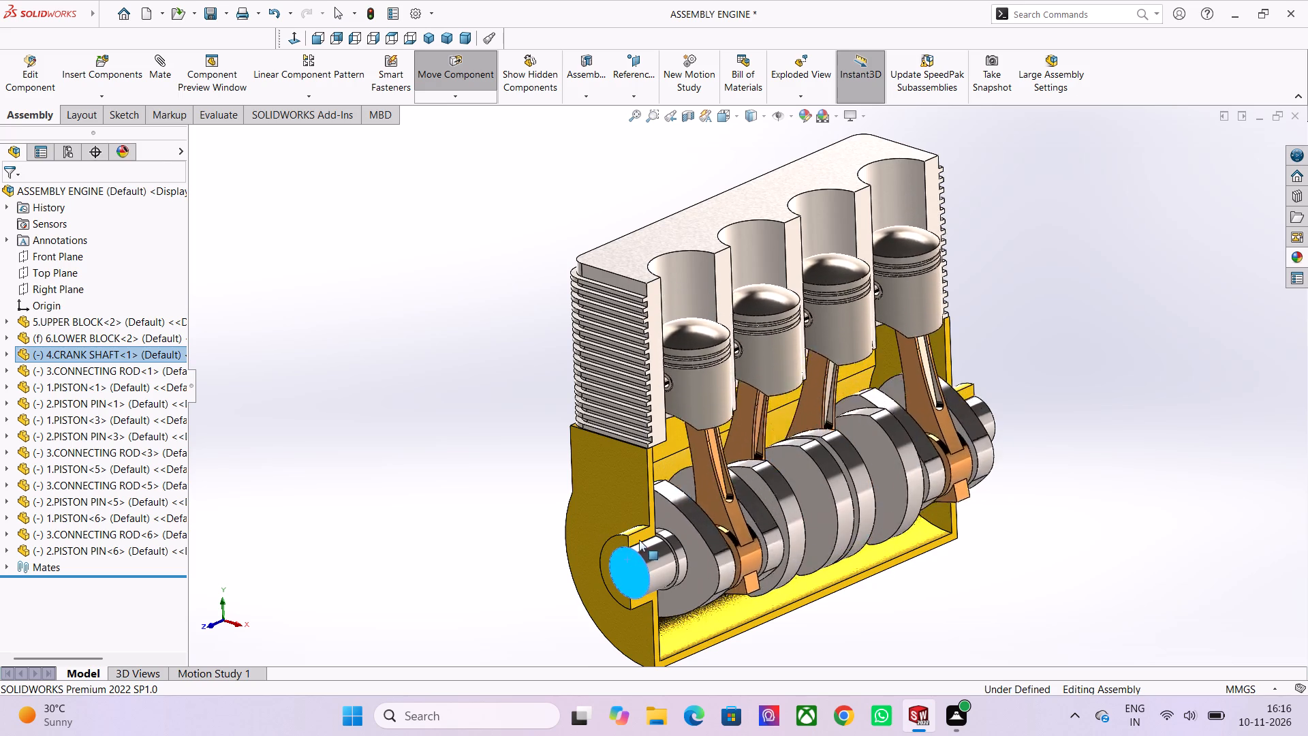
Turn the crankshaft by its front end face to check the pistons' travel with the whole sectioned engine in sight.
{"action": "left_click_drag", "start_coordinate": [639, 540], "coordinate": [623, 551]}
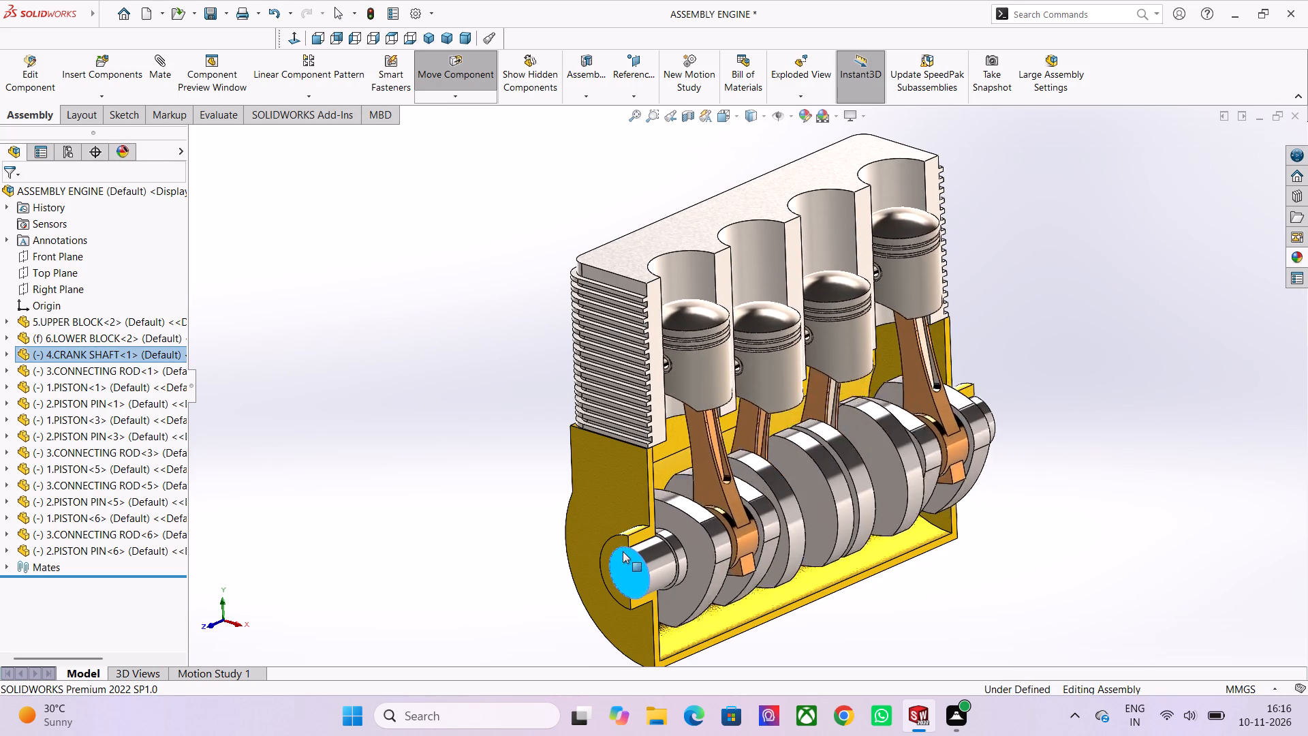
{"action": "left_click_drag", "start_coordinate": [623, 551], "coordinate": [615, 640]}
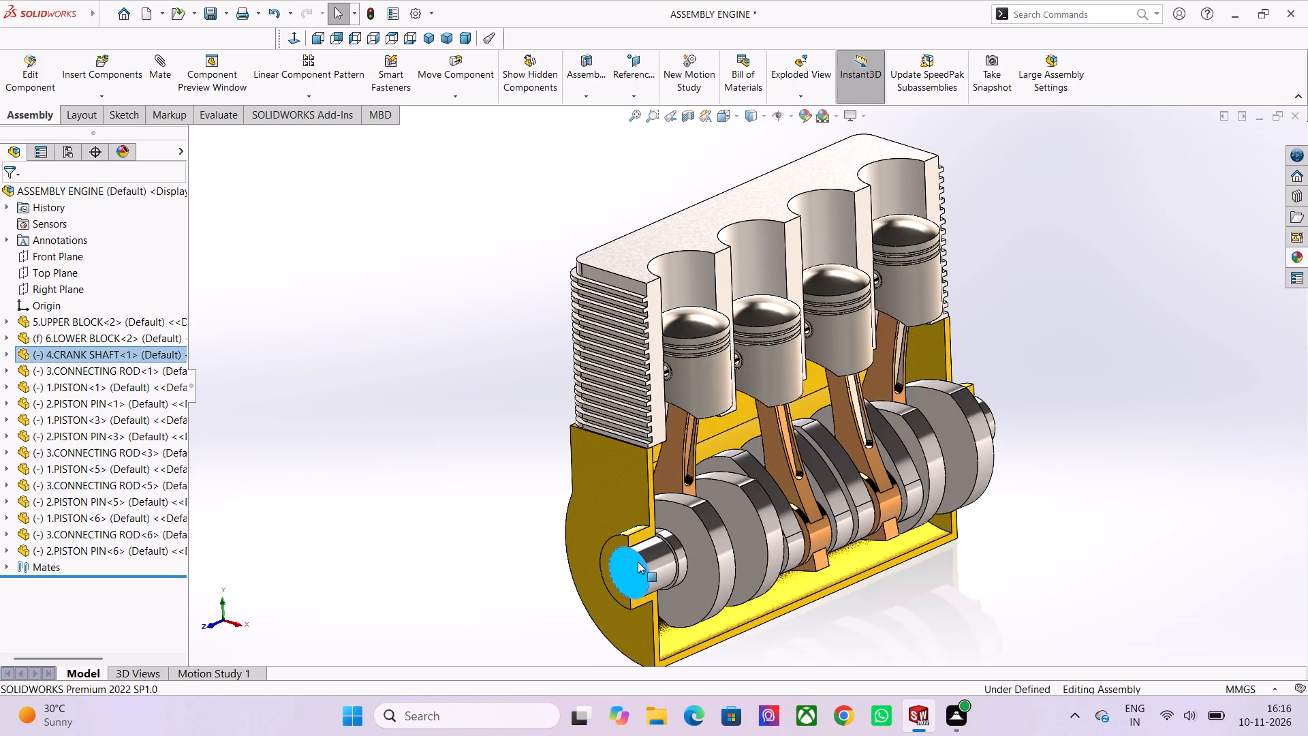
Turn the crankshaft back and forth by its front end face to check the connecting rods and pistons closer up, and deselect it.
{"action": "scroll", "coordinate": [626, 559], "scroll_direction": "up", "scroll_amount": 3}
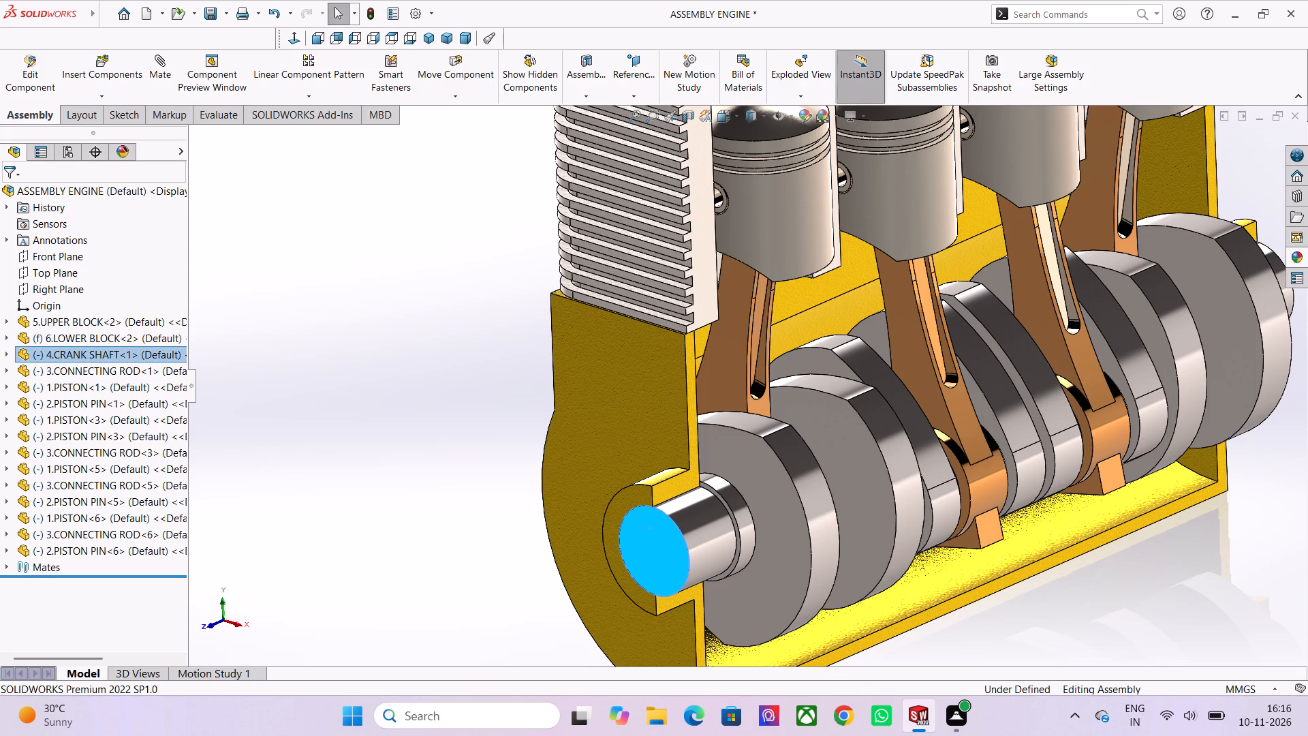
{"action": "scroll", "coordinate": [469, 735], "scroll_direction": "down", "scroll_amount": 1}
{"action": "scroll", "coordinate": [576, 735], "scroll_direction": "down", "scroll_amount": 2}
{"action": "scroll", "coordinate": [756, 563], "scroll_direction": "down", "scroll_amount": 2}
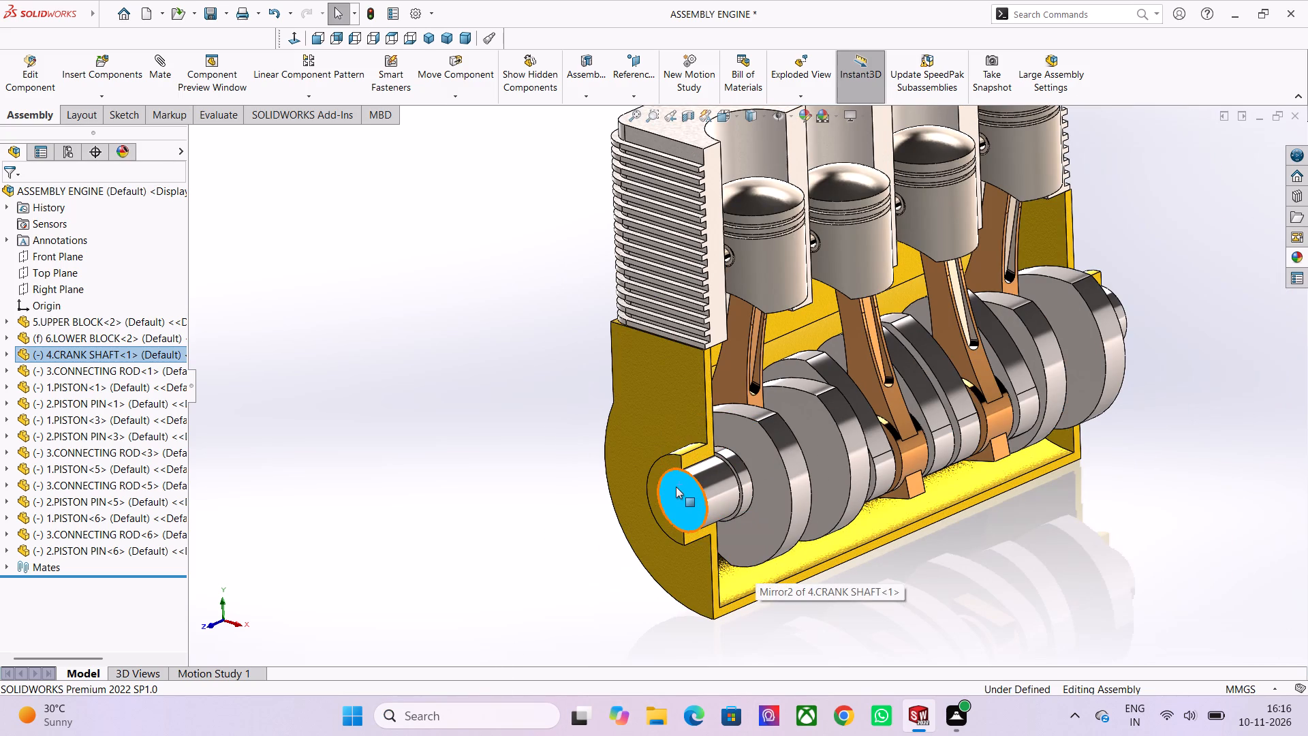
{"action": "left_click_drag", "start_coordinate": [676, 487], "coordinate": [687, 525]}
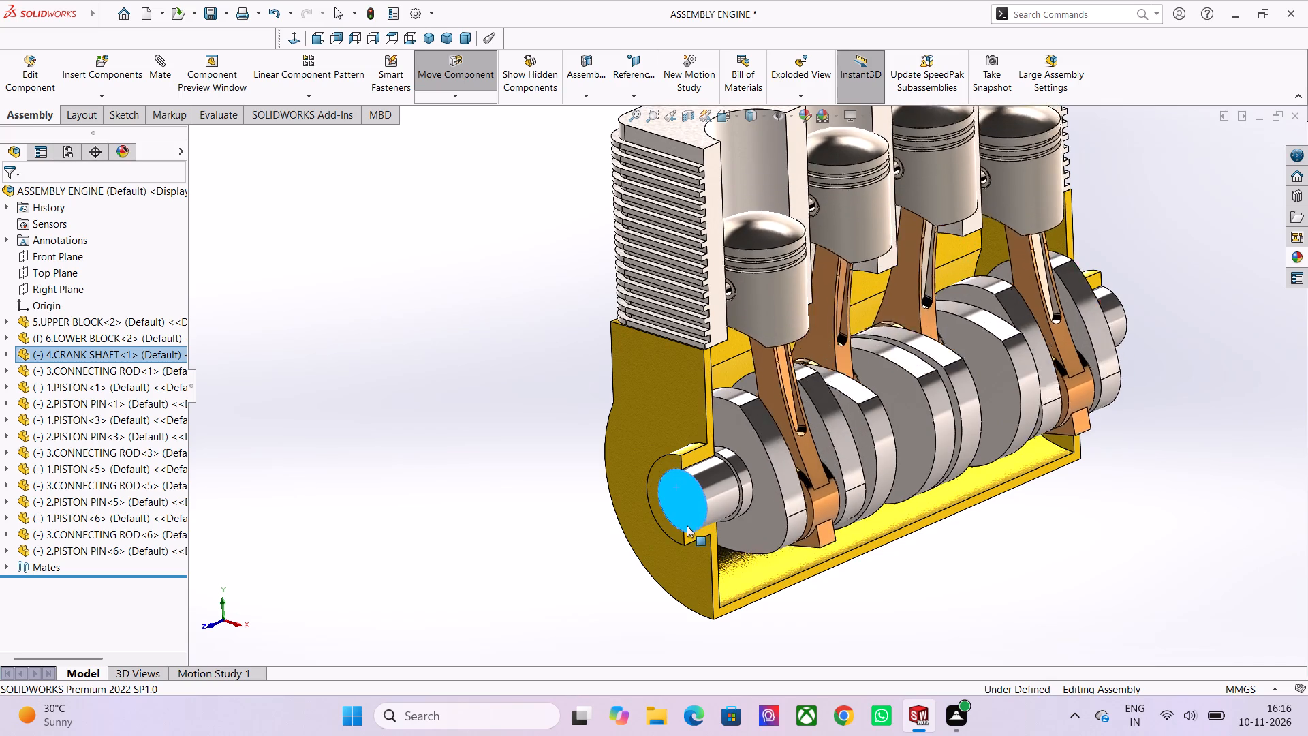
{"action": "left_click_drag", "start_coordinate": [687, 525], "coordinate": [663, 480]}
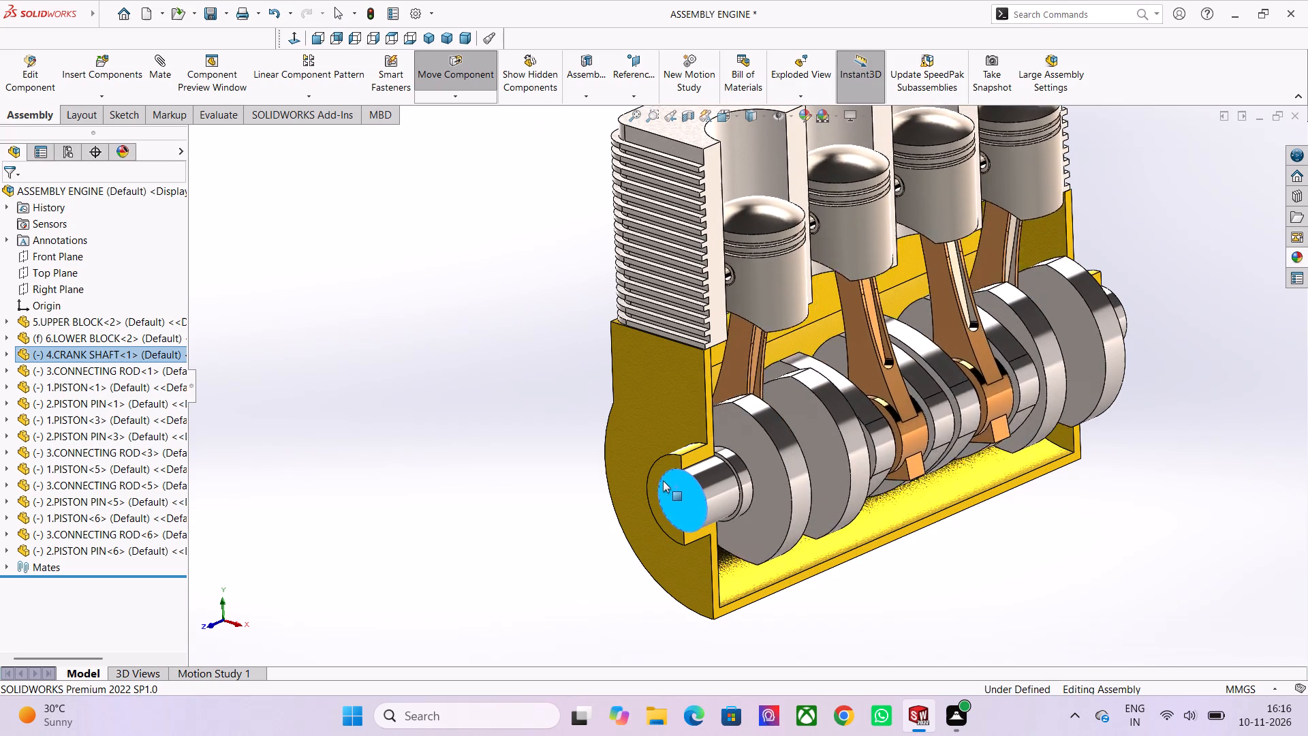
{"action": "left_click_drag", "start_coordinate": [663, 480], "coordinate": [680, 521]}
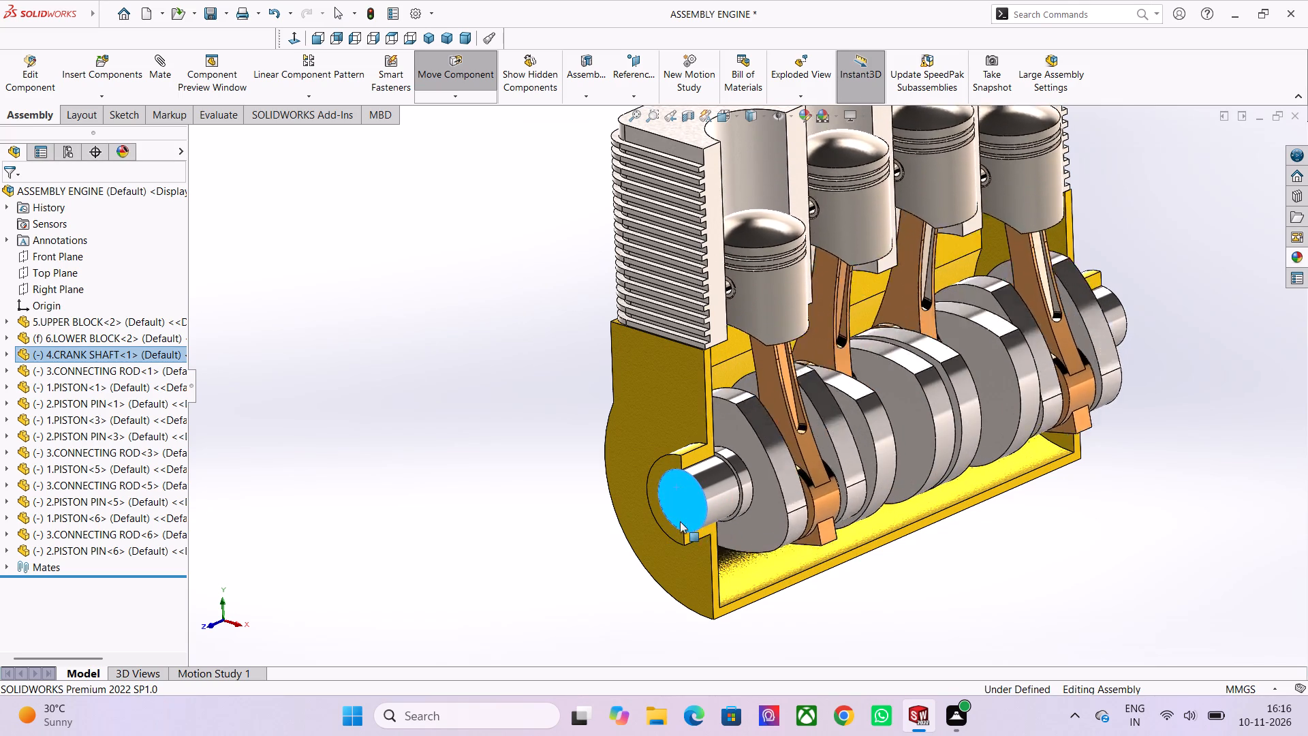
{"action": "left_click_drag", "start_coordinate": [680, 521], "coordinate": [663, 497]}
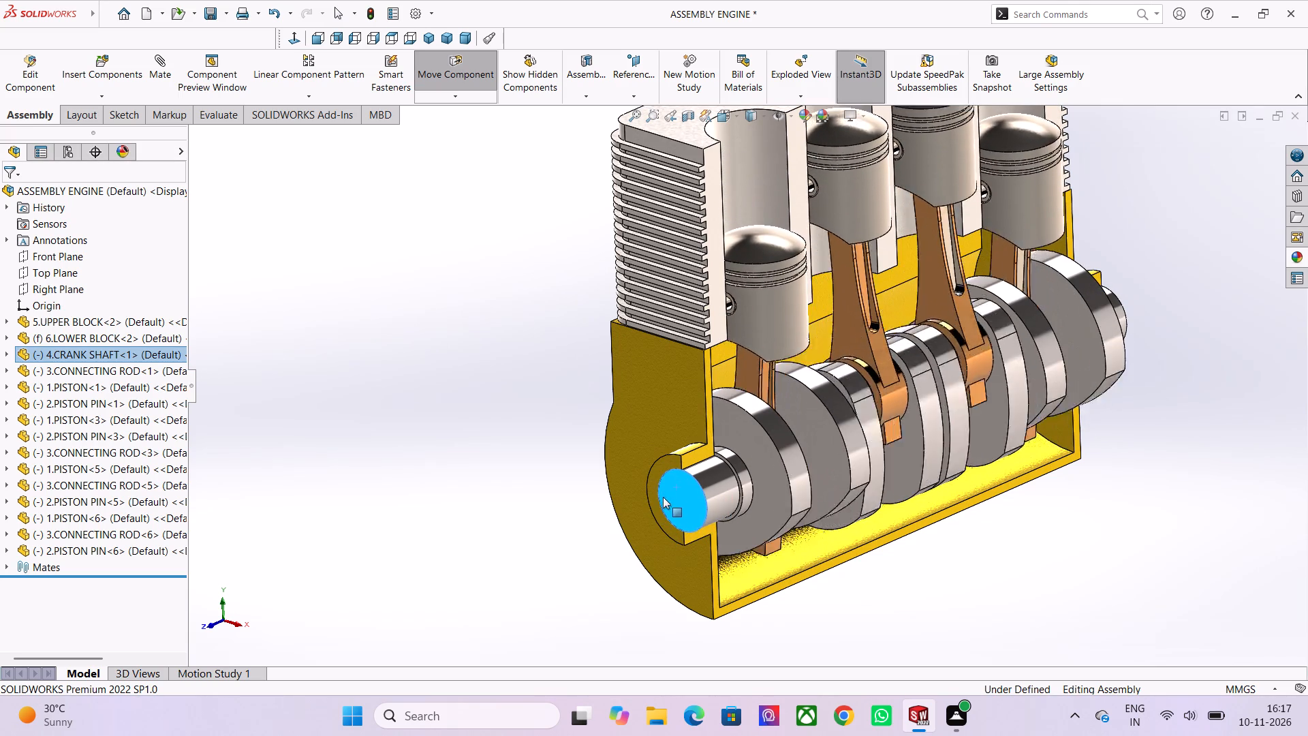
{"action": "left_click_drag", "start_coordinate": [663, 497], "coordinate": [679, 546]}
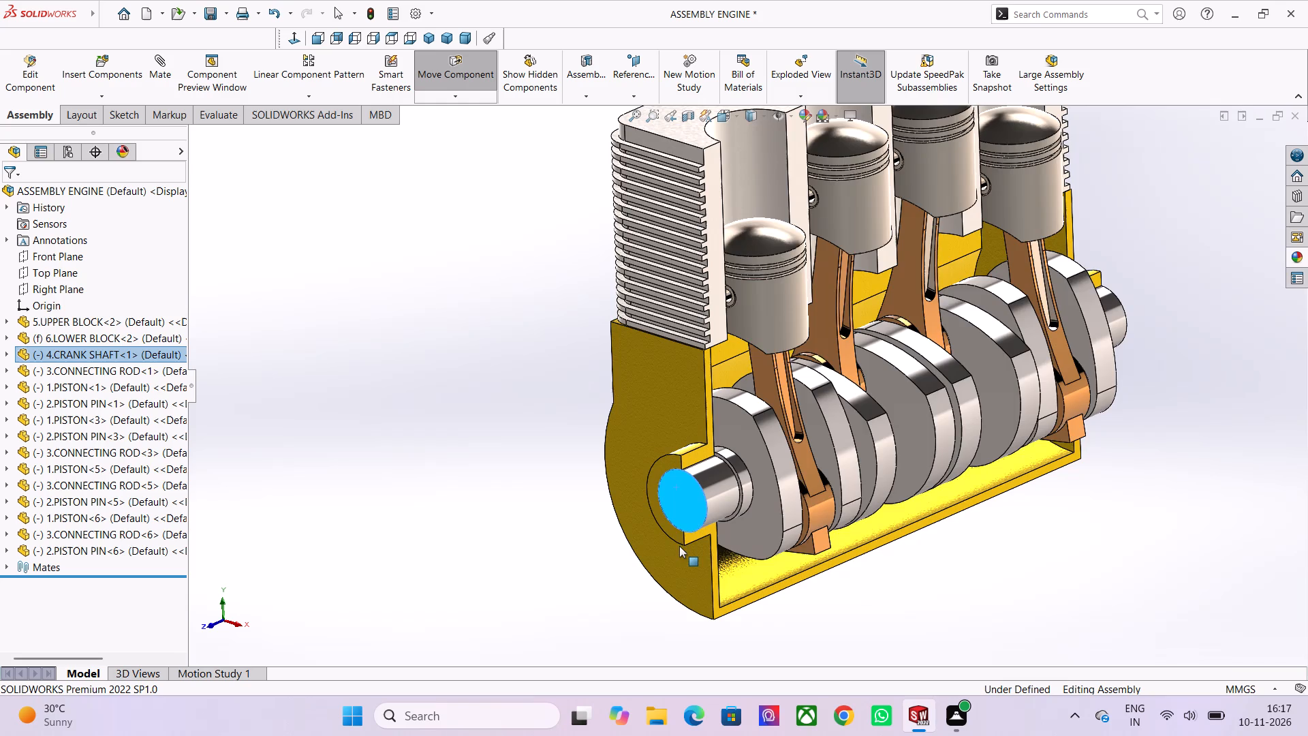
{"action": "left_click_drag", "start_coordinate": [679, 546], "coordinate": [695, 516]}
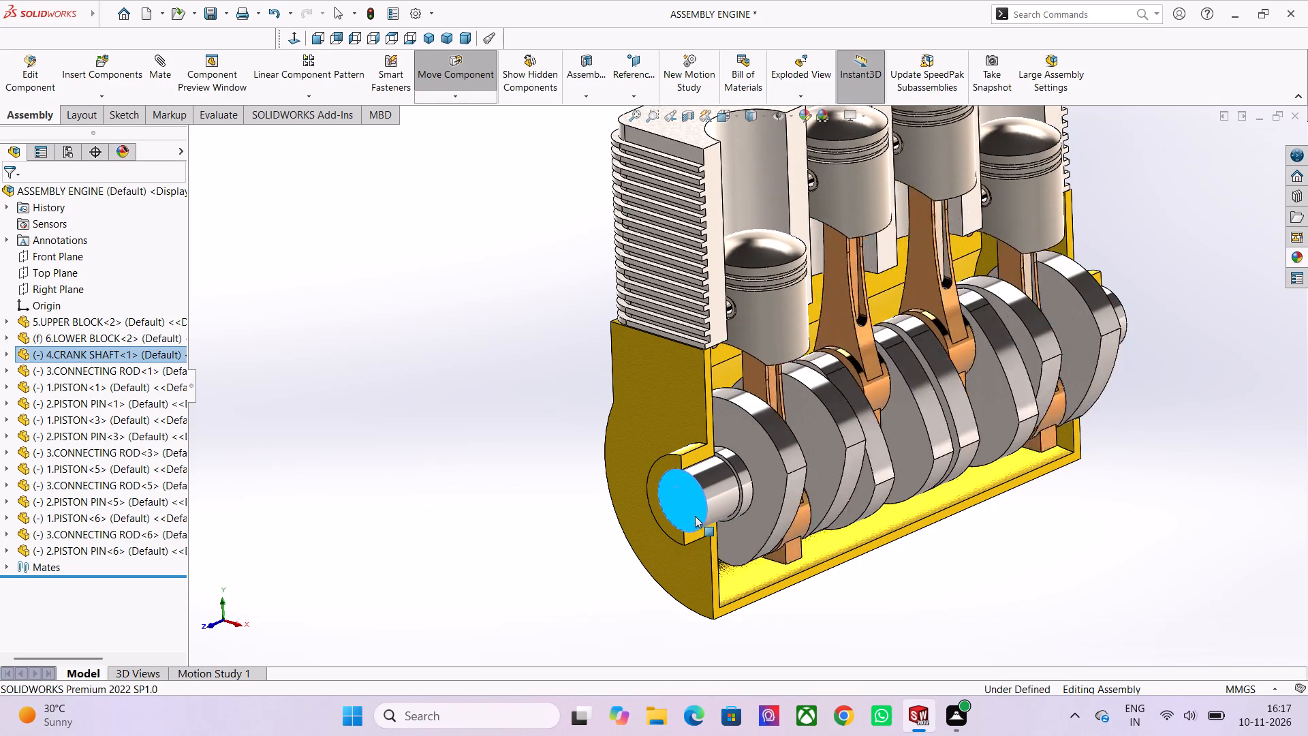
{"action": "left_click_drag", "start_coordinate": [695, 516], "coordinate": [725, 521]}
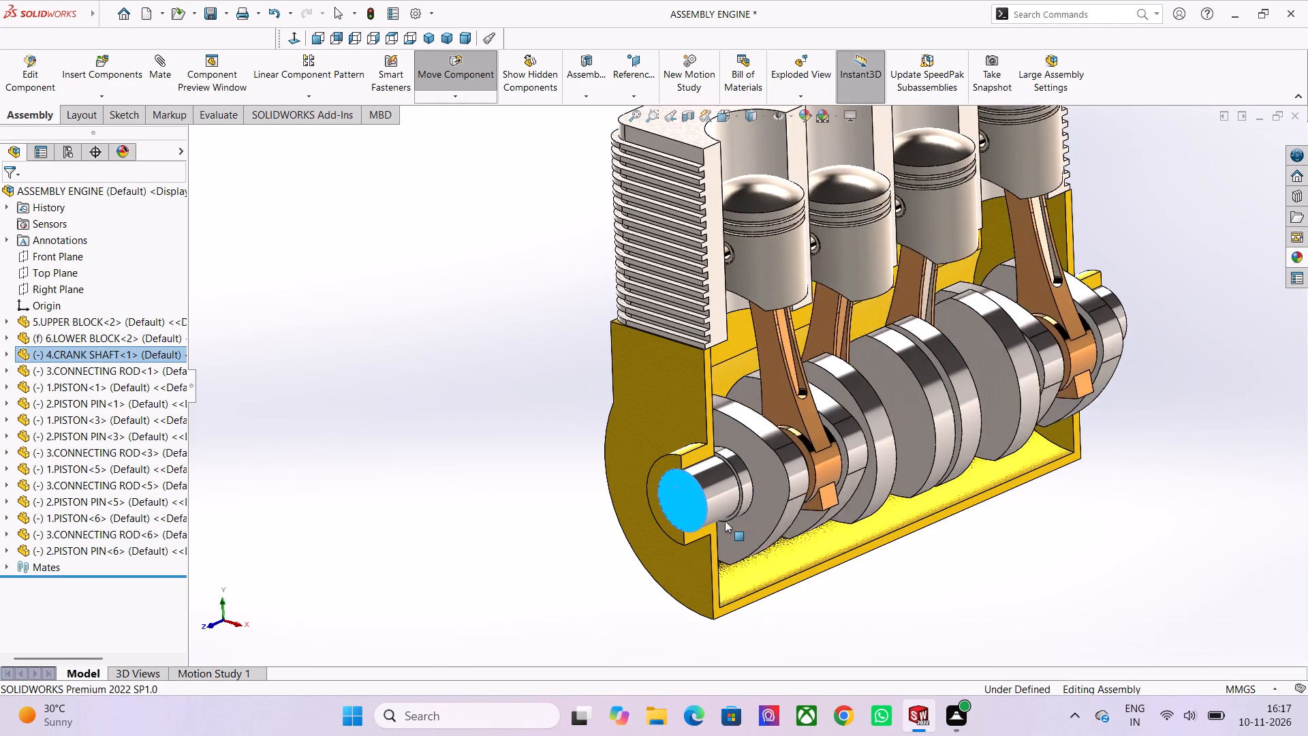
{"action": "left_click_drag", "start_coordinate": [725, 521], "coordinate": [717, 520]}
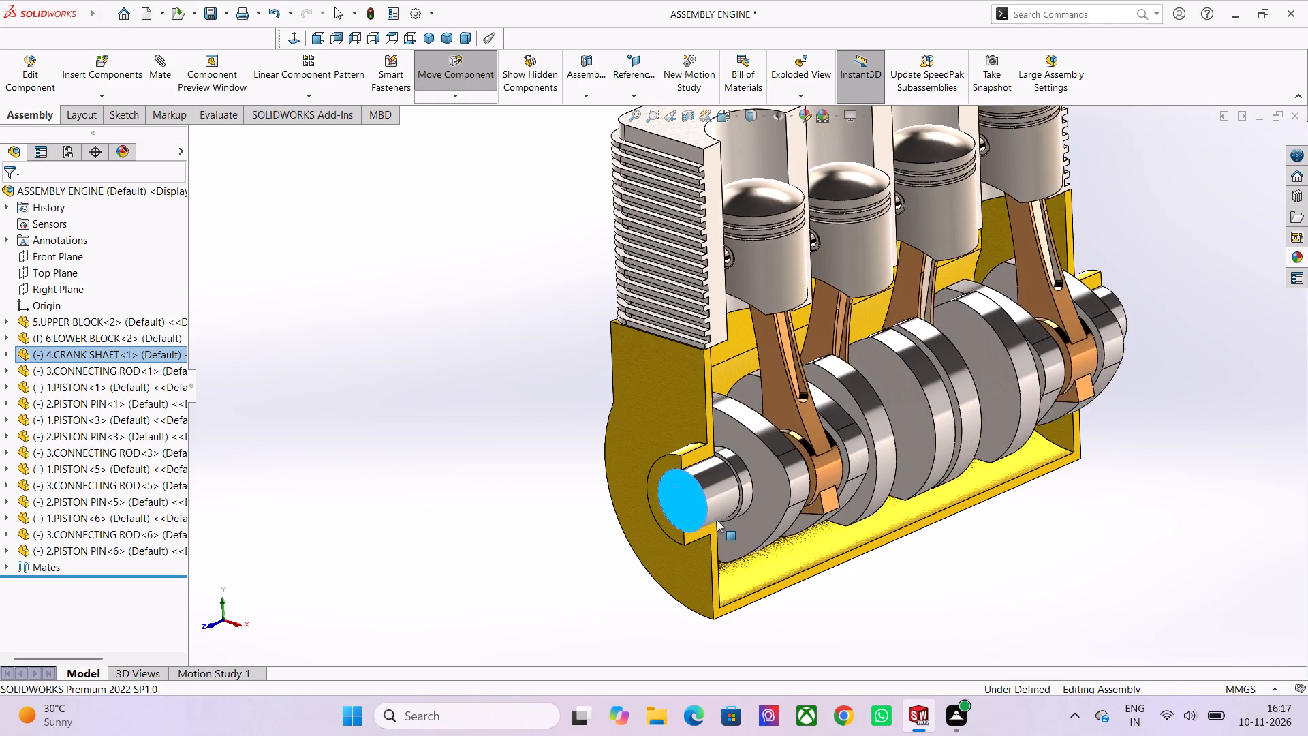
{"action": "left_click_drag", "start_coordinate": [717, 520], "coordinate": [698, 519]}
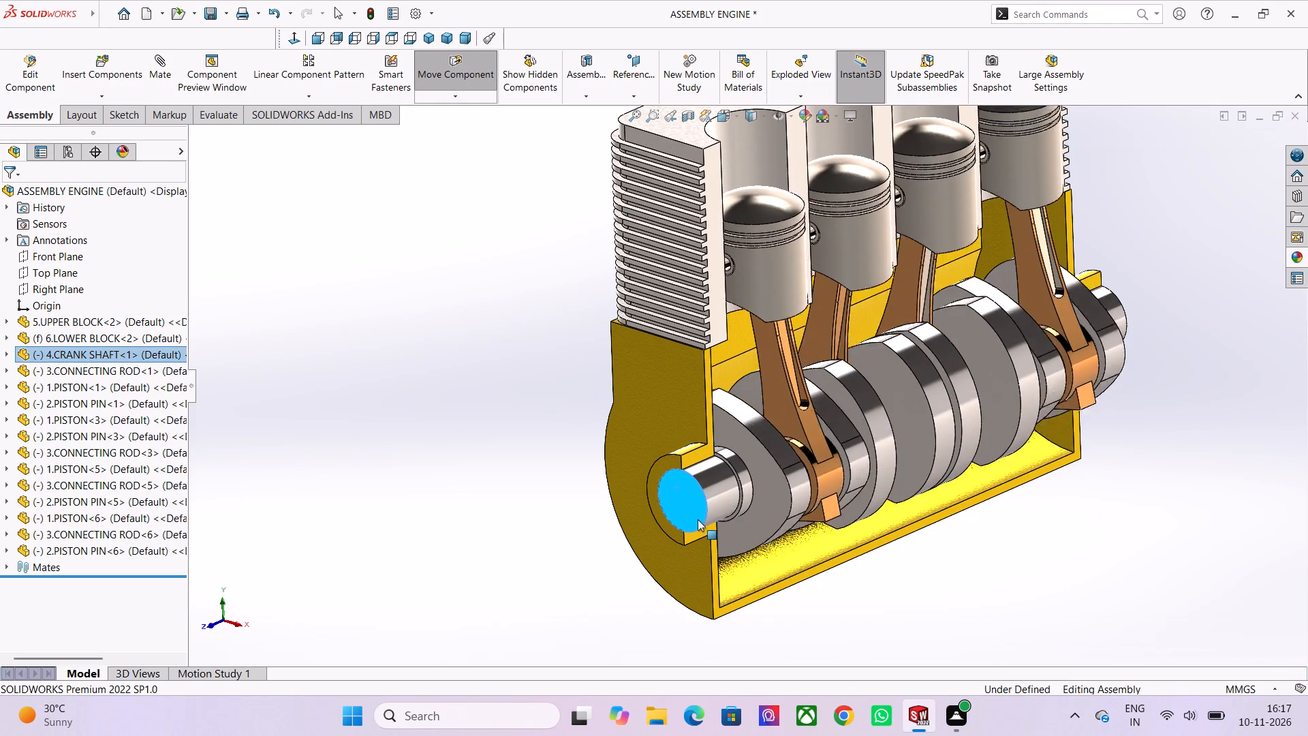
{"action": "left_click_drag", "start_coordinate": [698, 519], "coordinate": [649, 540]}
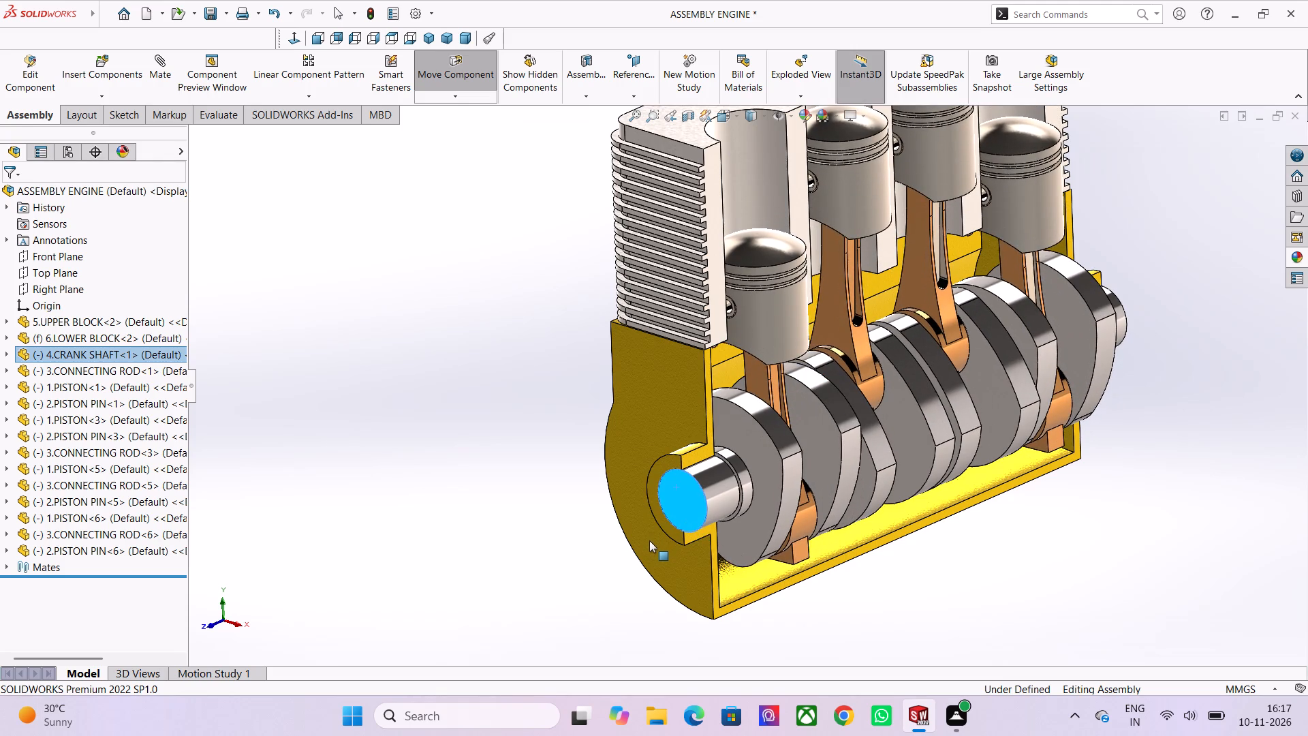
{"action": "left_click_drag", "start_coordinate": [649, 540], "coordinate": [597, 574]}
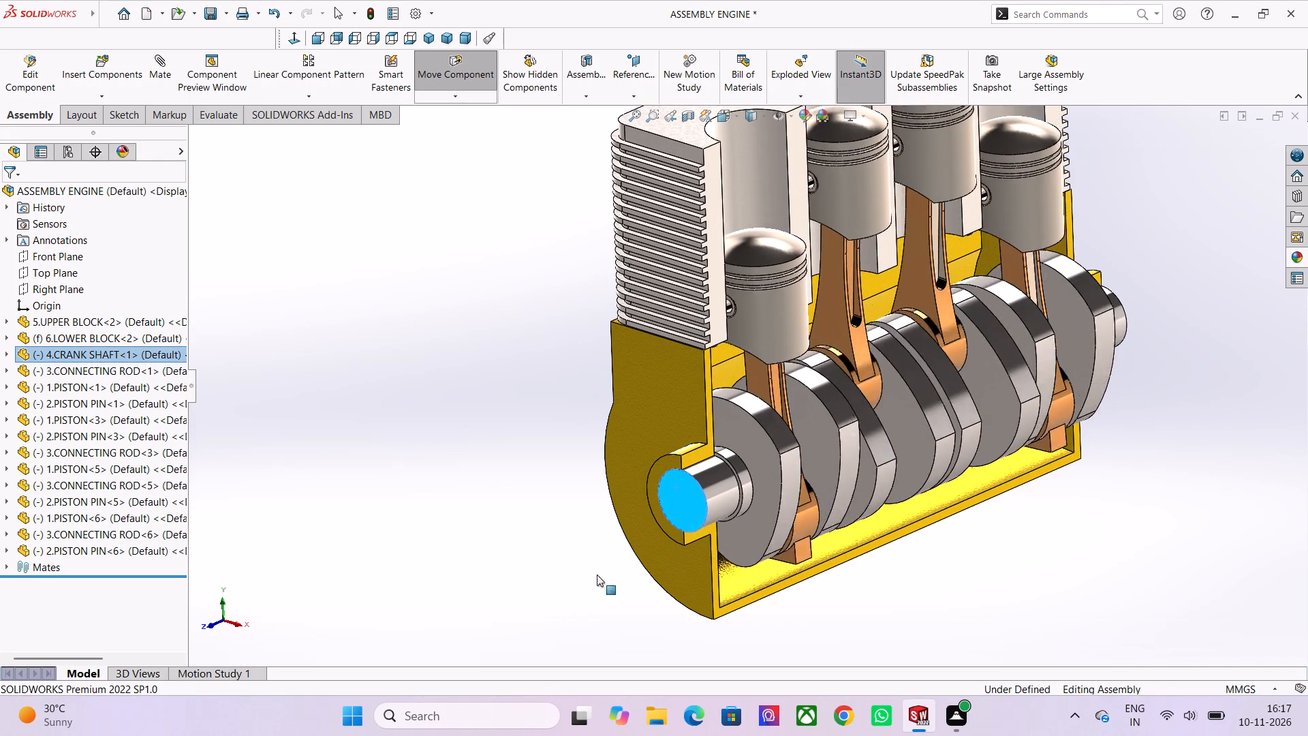
{"action": "left_click_drag", "start_coordinate": [597, 574], "coordinate": [590, 485]}
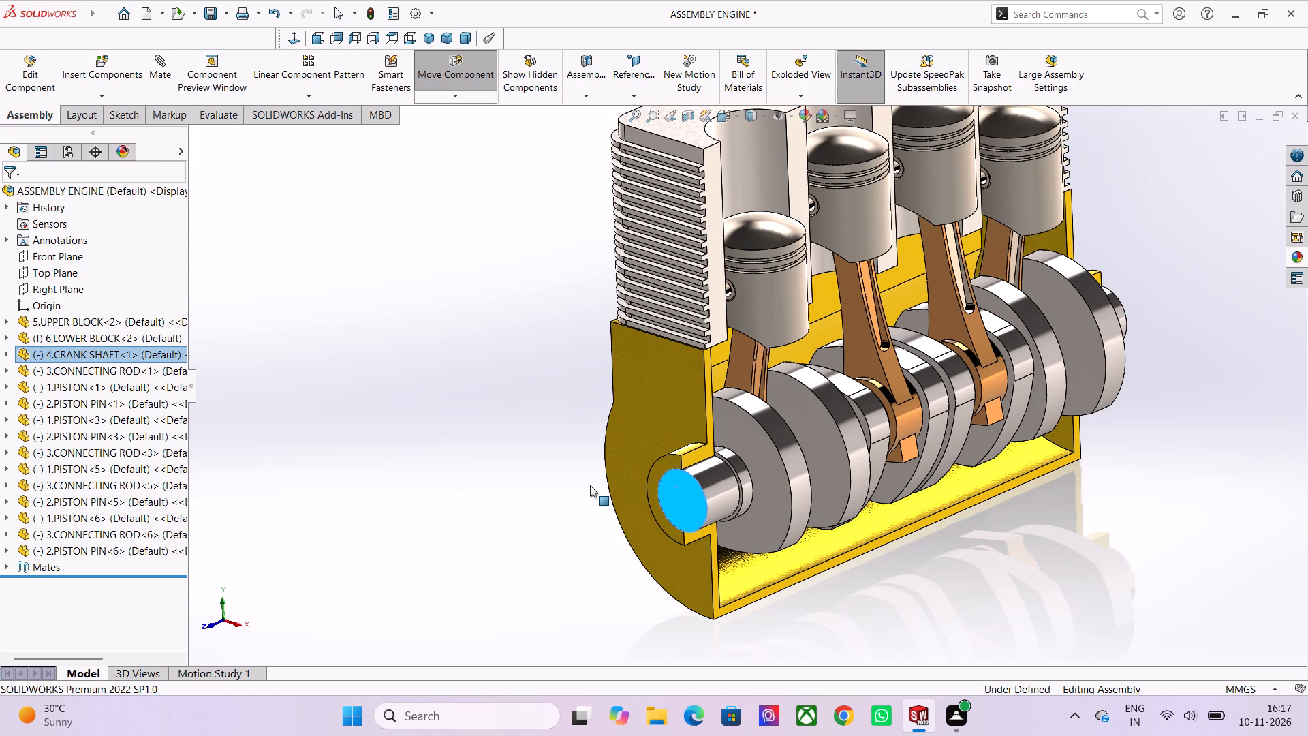
{"action": "left_click_drag", "start_coordinate": [679, 484], "coordinate": [698, 513]}
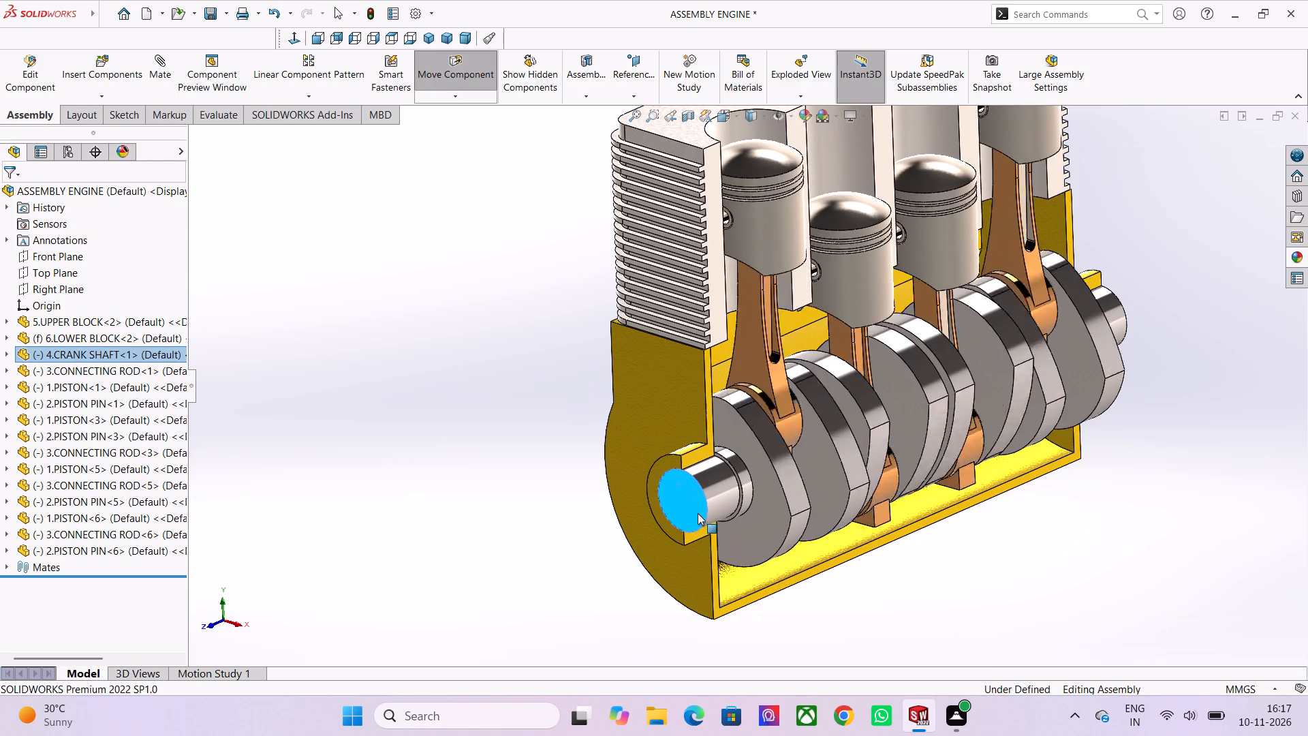
{"action": "left_click_drag", "start_coordinate": [698, 513], "coordinate": [700, 530]}
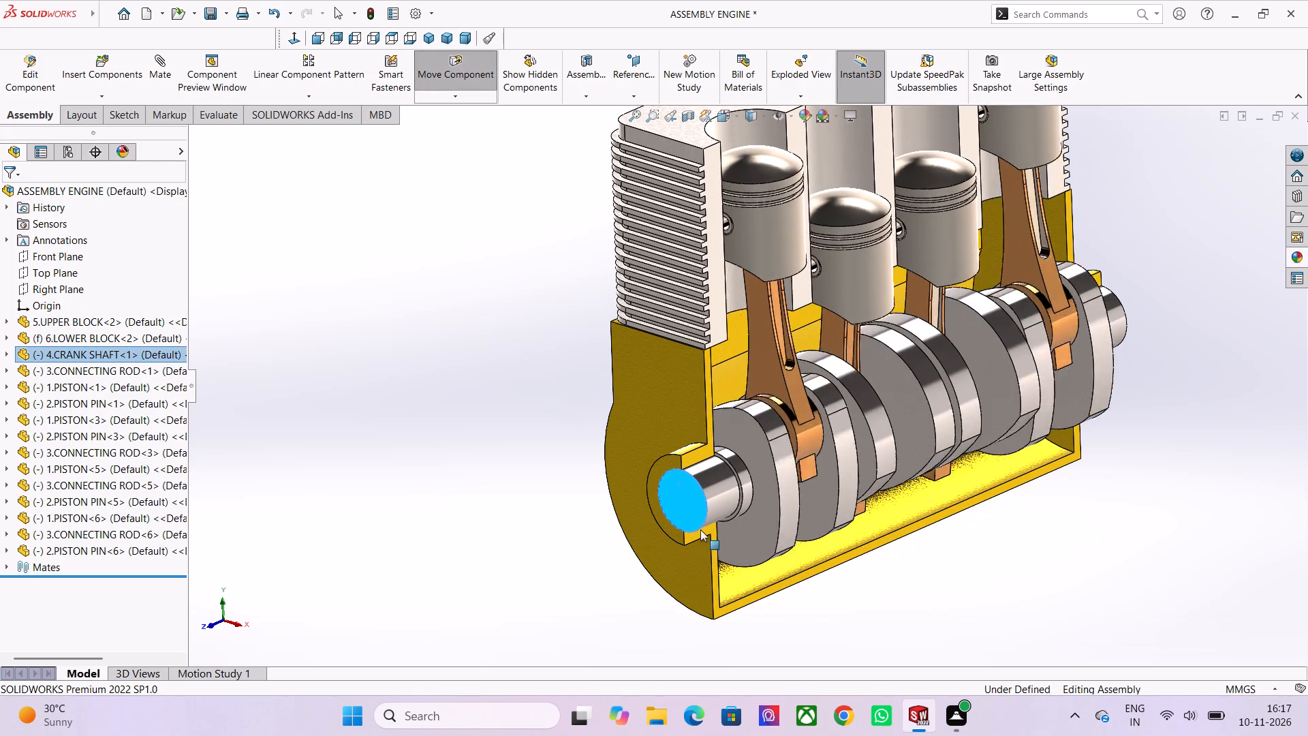
{"action": "left_click_drag", "start_coordinate": [700, 530], "coordinate": [631, 562]}
{"action": "left_click", "coordinate": [541, 434]}
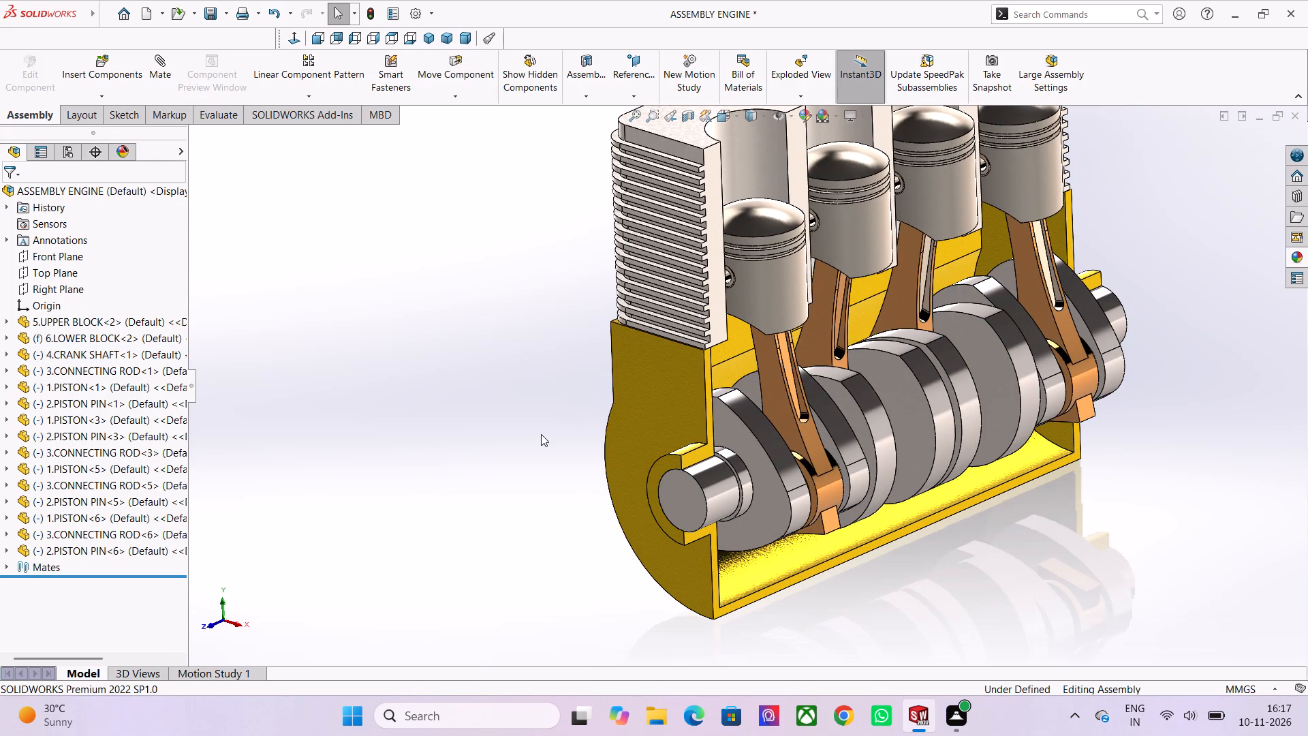
Turn the crankshaft repeatedly by the circular edge of its front end to check the piston and connecting rod motion.
{"action": "left_click_drag", "start_coordinate": [683, 472], "coordinate": [614, 572]}
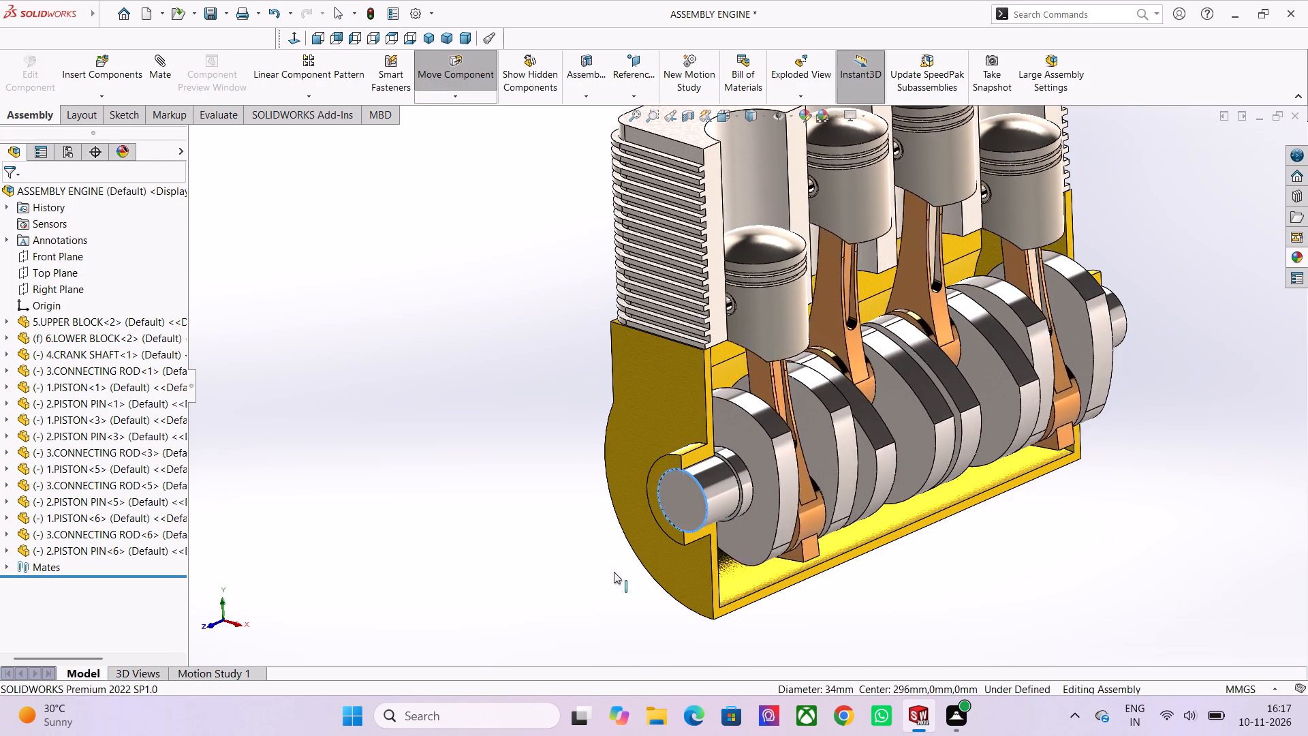
{"action": "left_click_drag", "start_coordinate": [614, 572], "coordinate": [610, 497]}
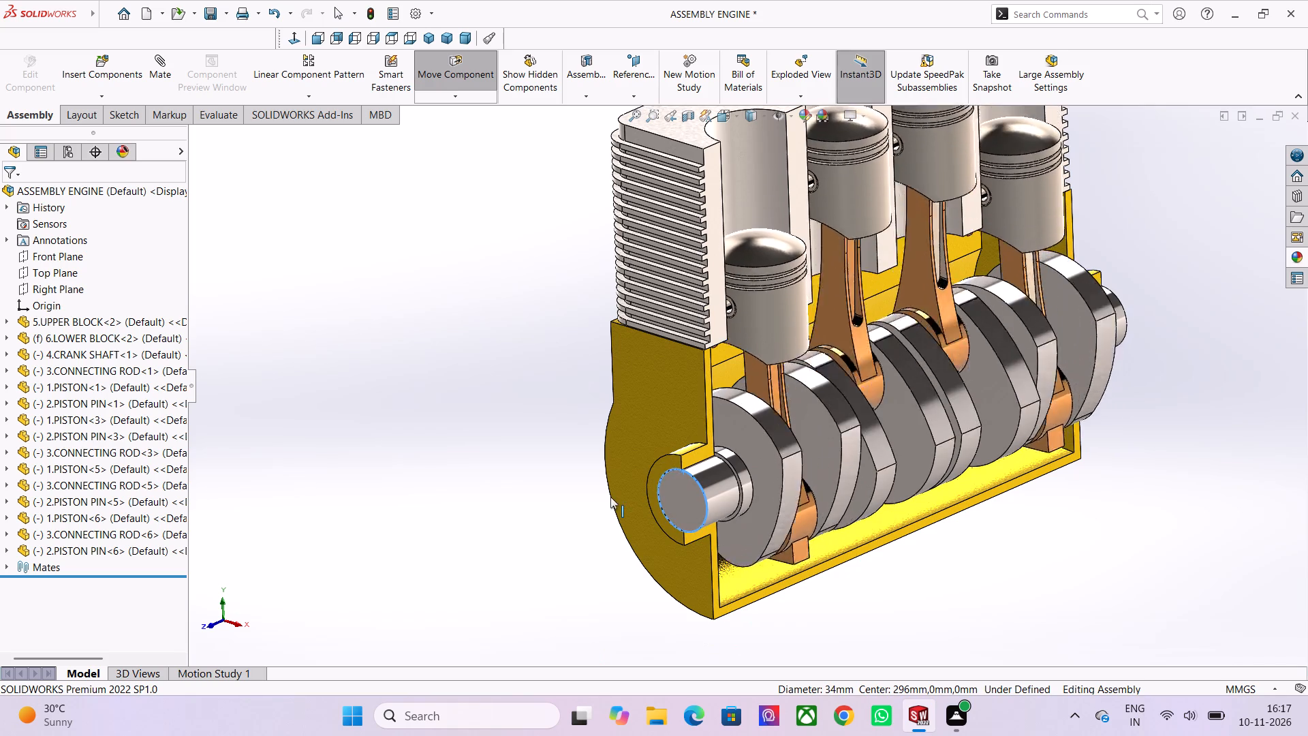
{"action": "left_click_drag", "start_coordinate": [610, 497], "coordinate": [617, 654]}
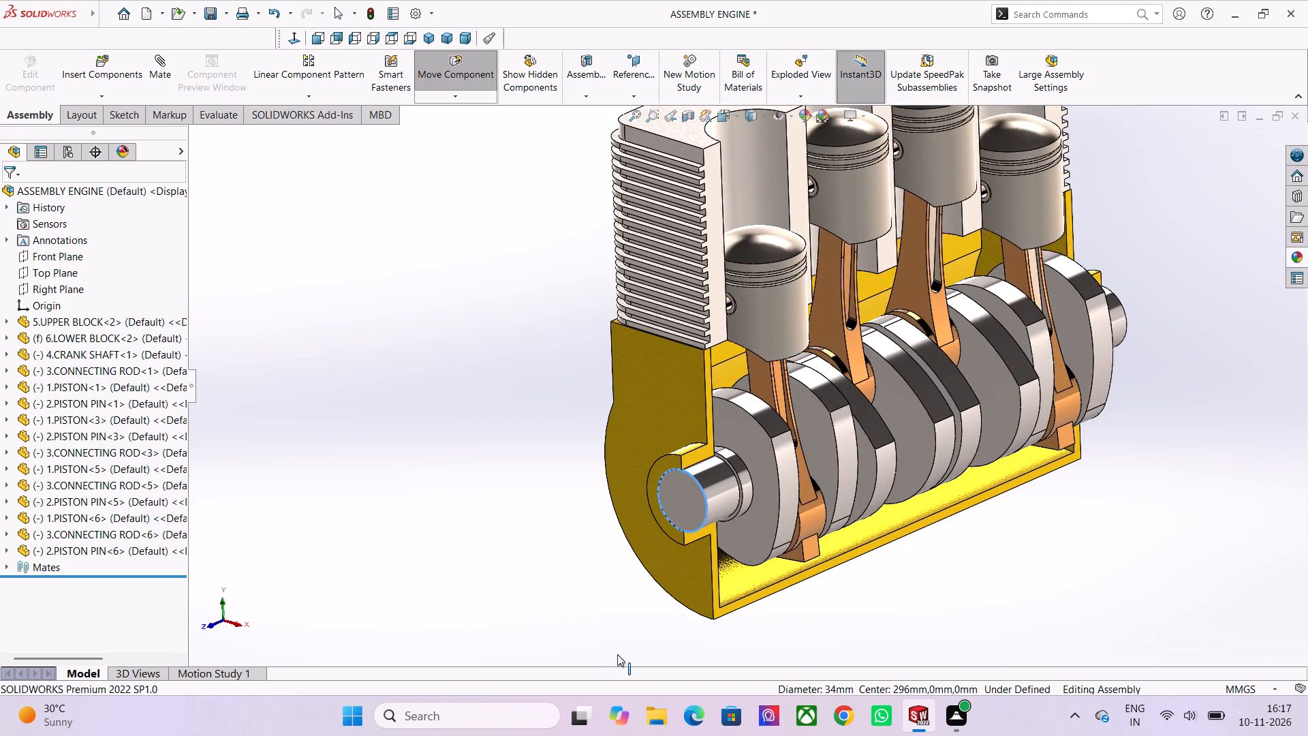
{"action": "left_click_drag", "start_coordinate": [617, 654], "coordinate": [668, 549]}
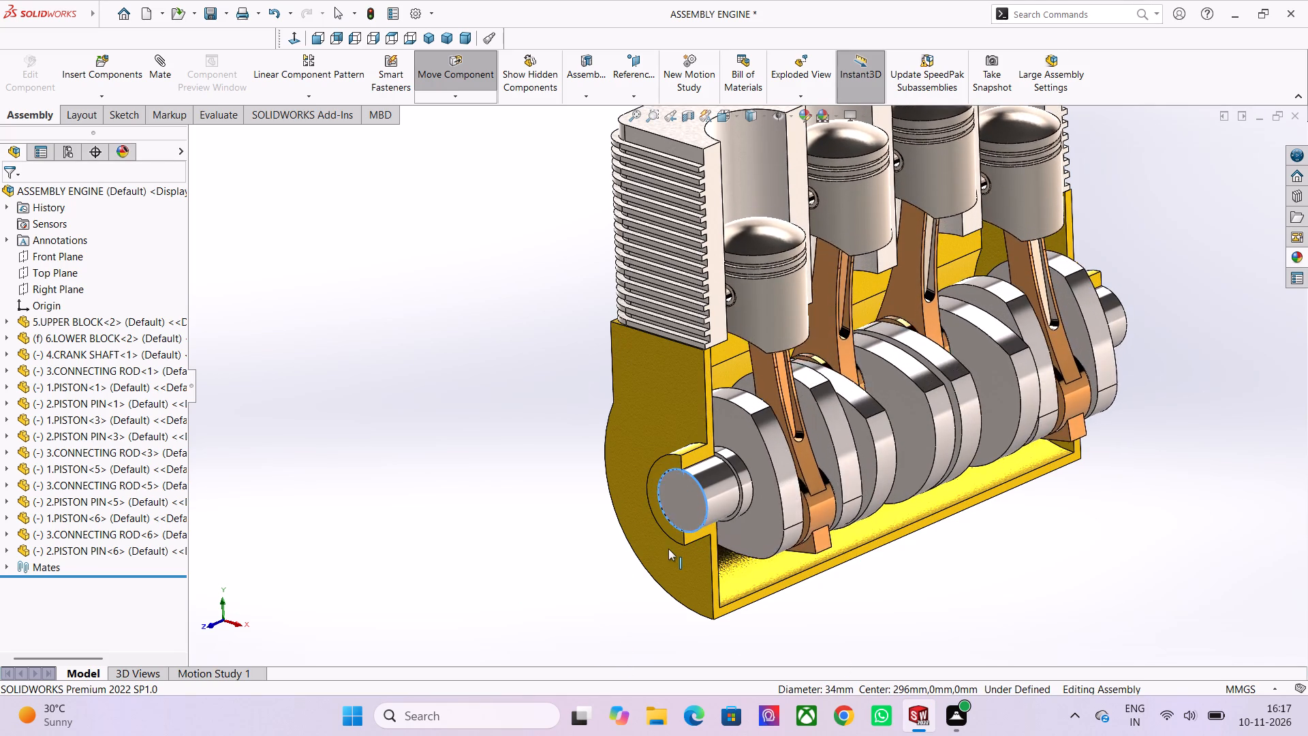
{"action": "left_click_drag", "start_coordinate": [668, 549], "coordinate": [634, 254]}
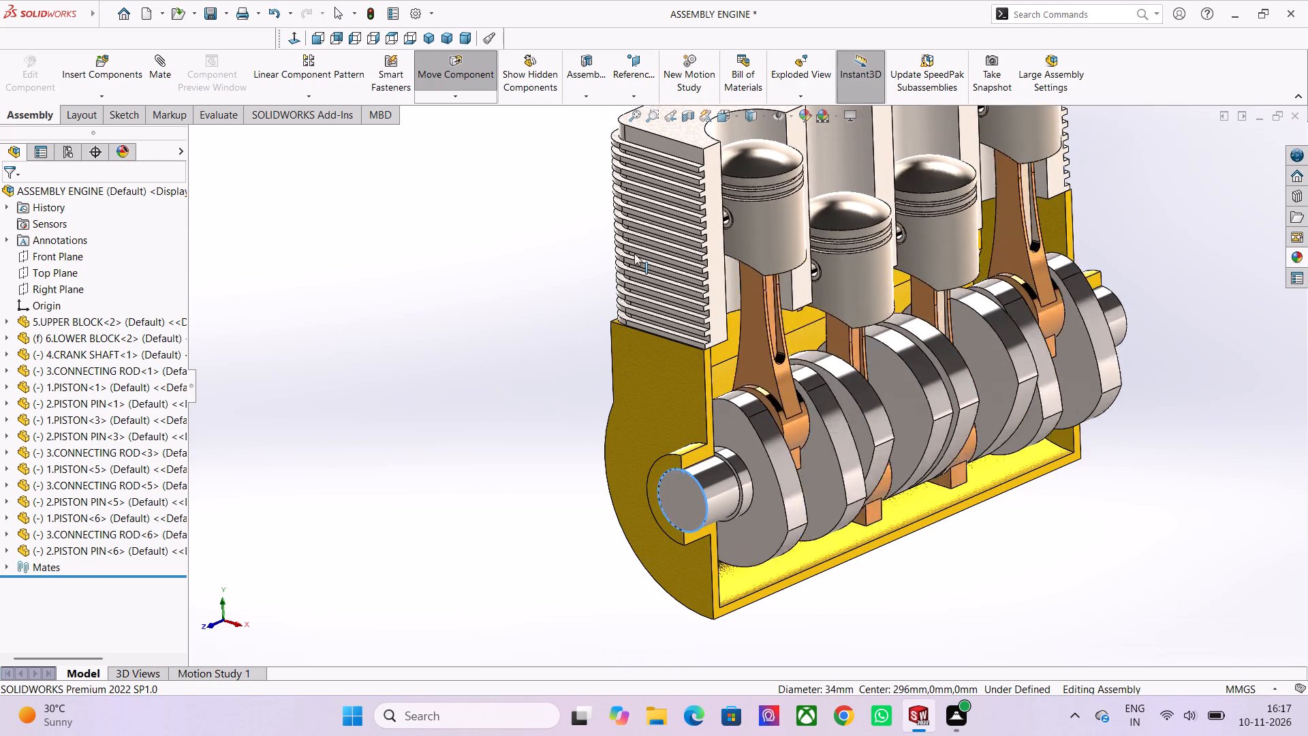
{"action": "left_click_drag", "start_coordinate": [634, 254], "coordinate": [730, 559]}
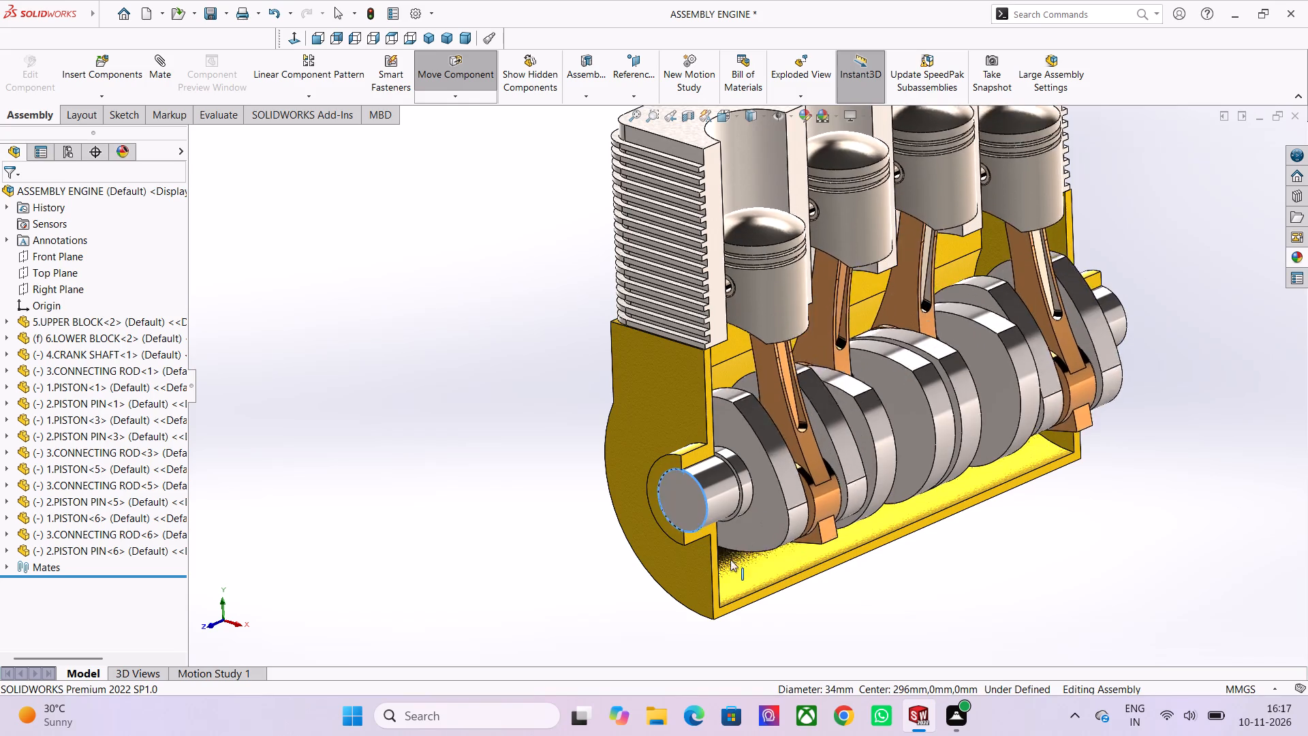
{"action": "left_click_drag", "start_coordinate": [730, 559], "coordinate": [745, 706]}
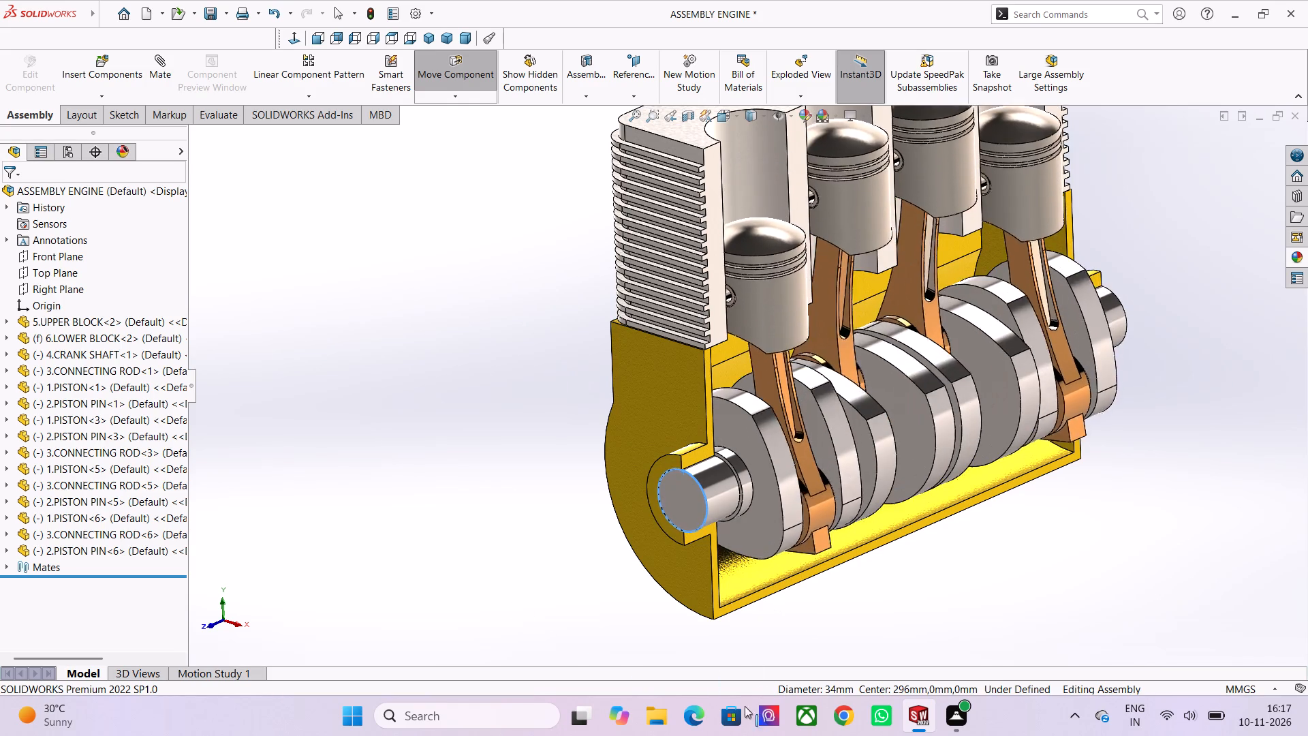
{"action": "left_click_drag", "start_coordinate": [745, 706], "coordinate": [705, 410]}
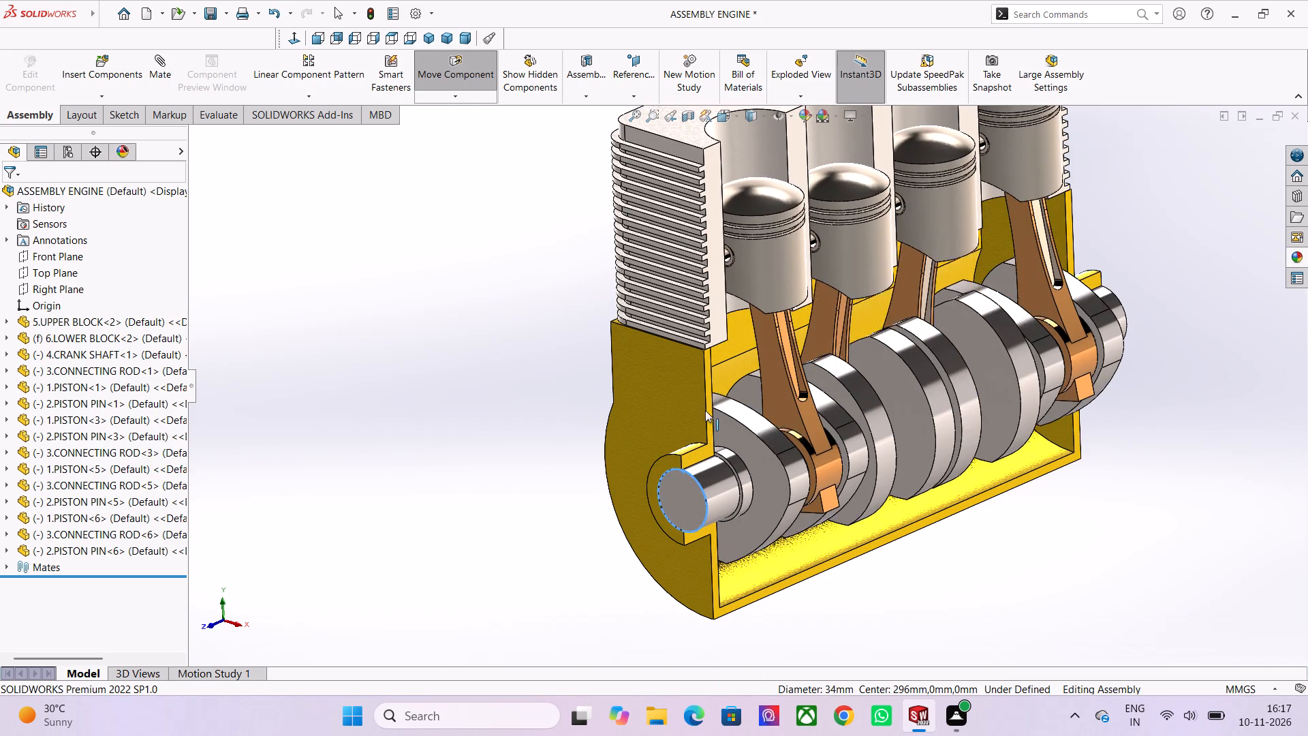
{"action": "left_click_drag", "start_coordinate": [705, 410], "coordinate": [707, 414]}
Turn the crankshaft by its front end face to check the crank throws and connecting rod big ends up close.
{"action": "scroll", "coordinate": [694, 448], "scroll_direction": "up", "scroll_amount": 2}
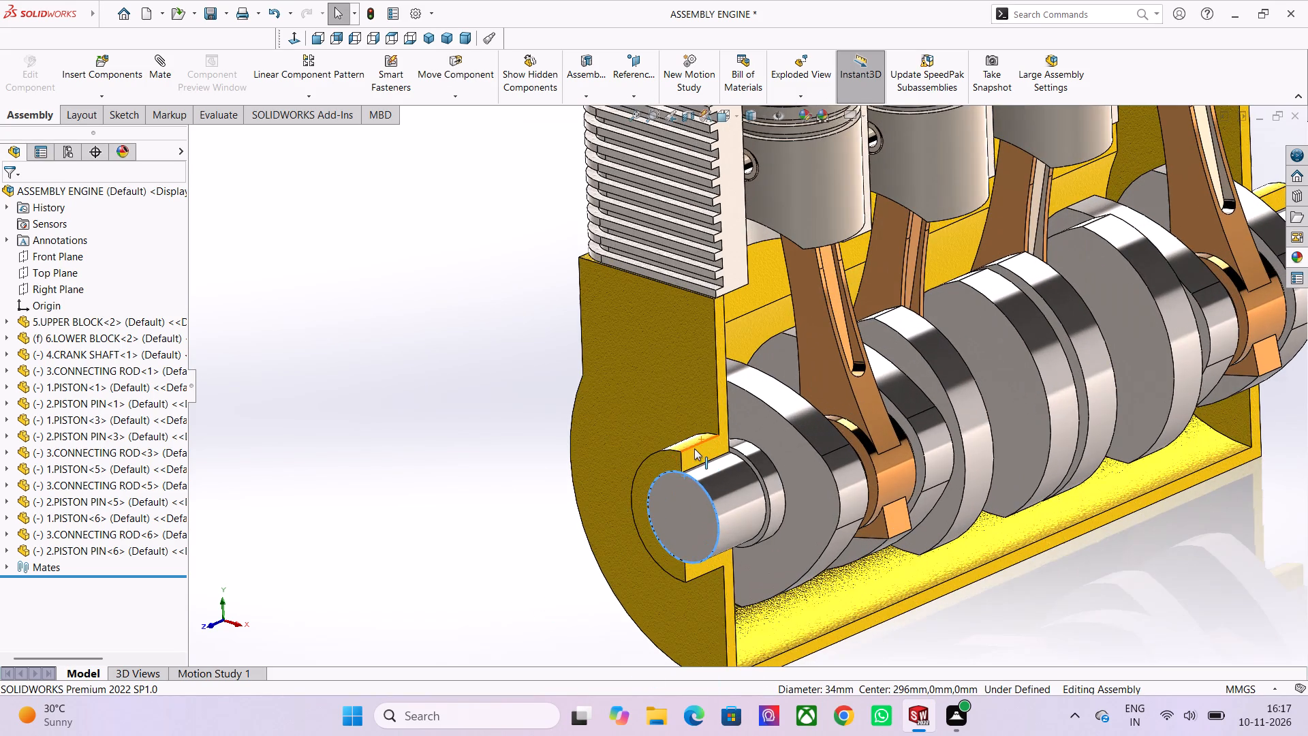
{"action": "left_click_drag", "start_coordinate": [685, 493], "coordinate": [761, 446]}
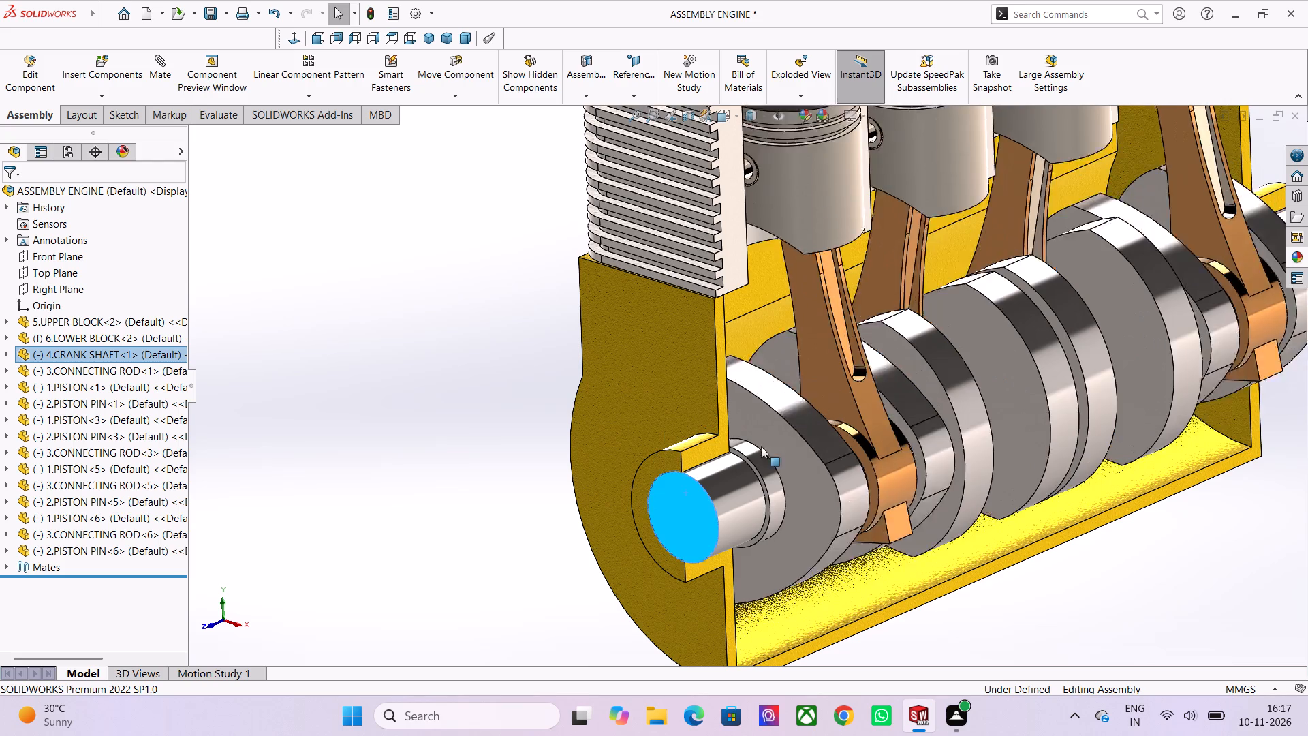
{"action": "left_click_drag", "start_coordinate": [761, 446], "coordinate": [663, 433]}
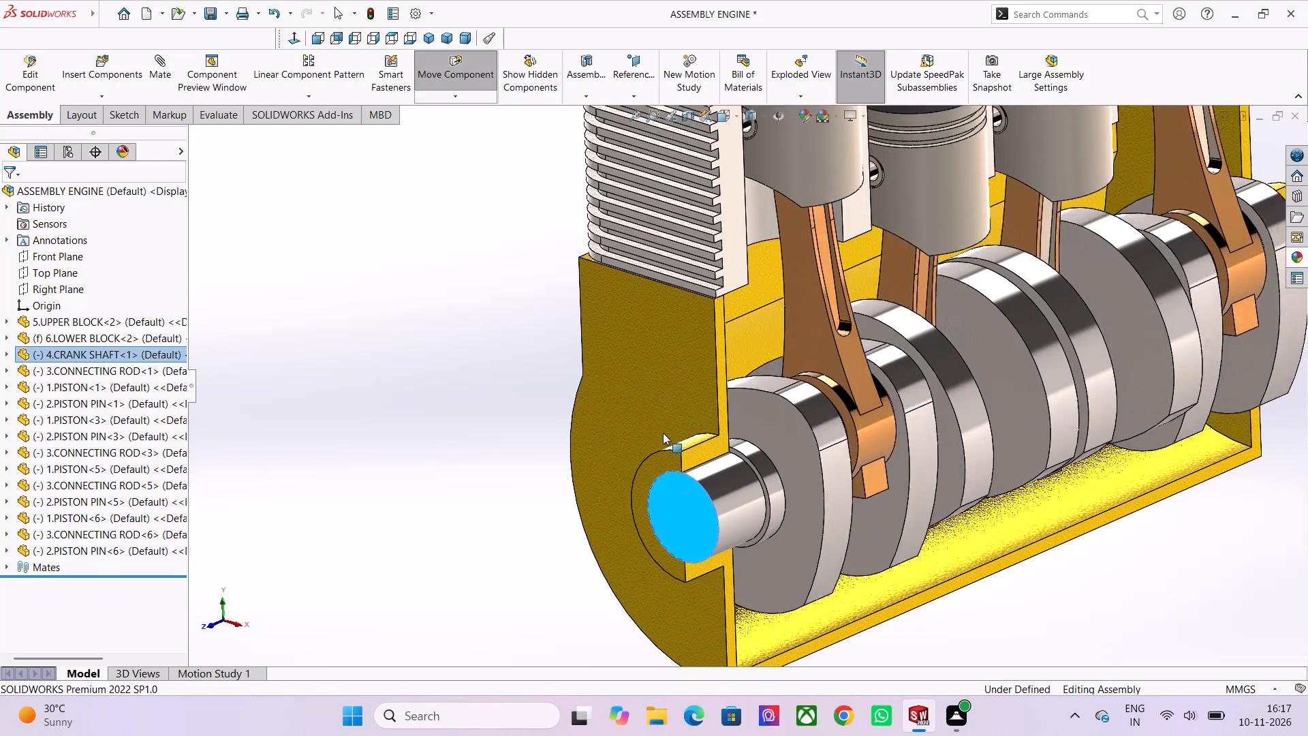
{"action": "left_click_drag", "start_coordinate": [663, 433], "coordinate": [706, 533]}
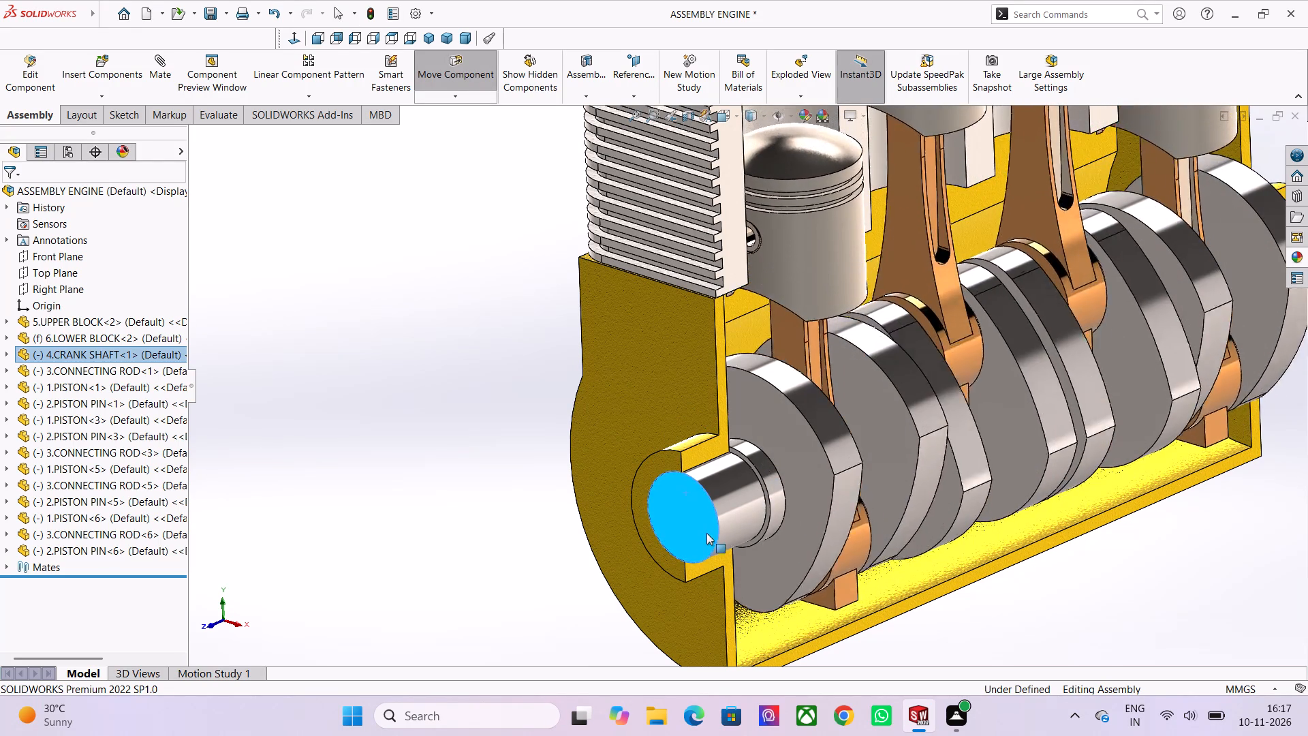
{"action": "left_click_drag", "start_coordinate": [706, 533], "coordinate": [636, 508]}
Inspect the pistons, connecting rods and crankshaft inside the sectioned block from a more side-on angle.
{"action": "scroll", "coordinate": [636, 504], "scroll_direction": "down", "scroll_amount": 3}
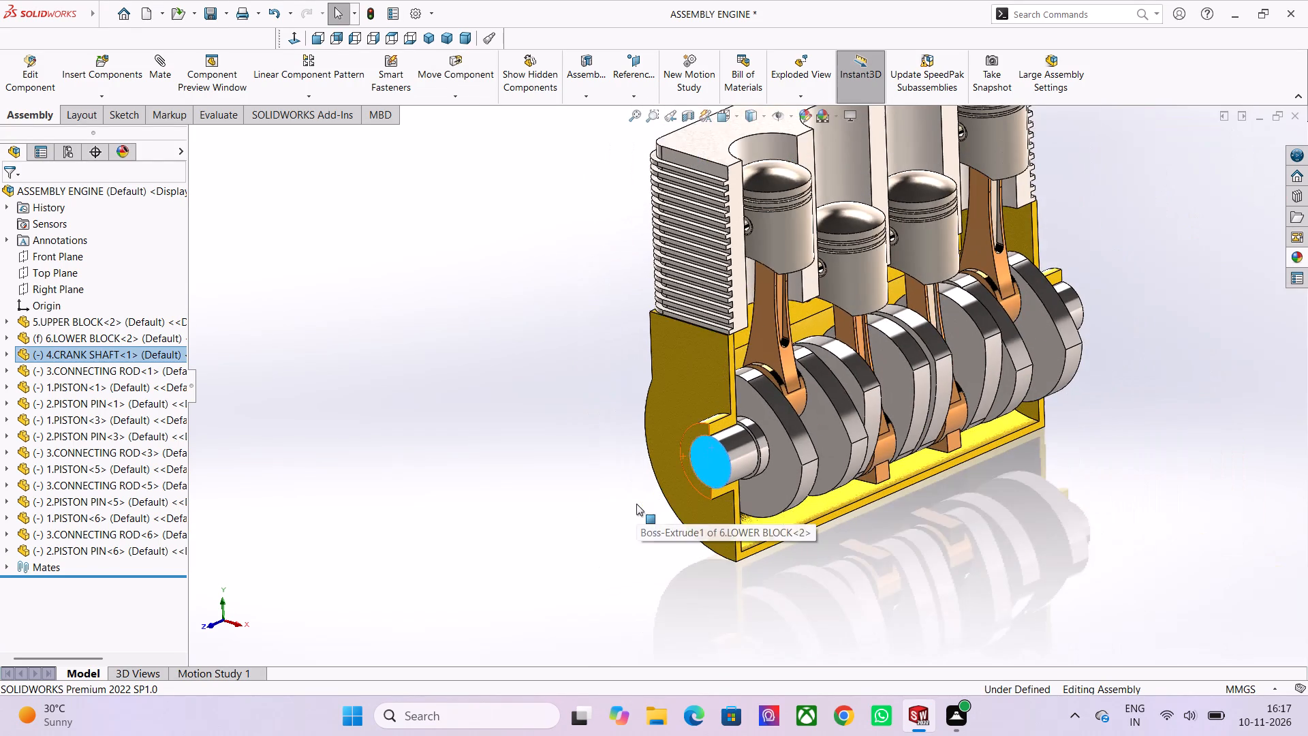
{"action": "middle_click_drag", "start_coordinate": [625, 497], "coordinate": [609, 477]}
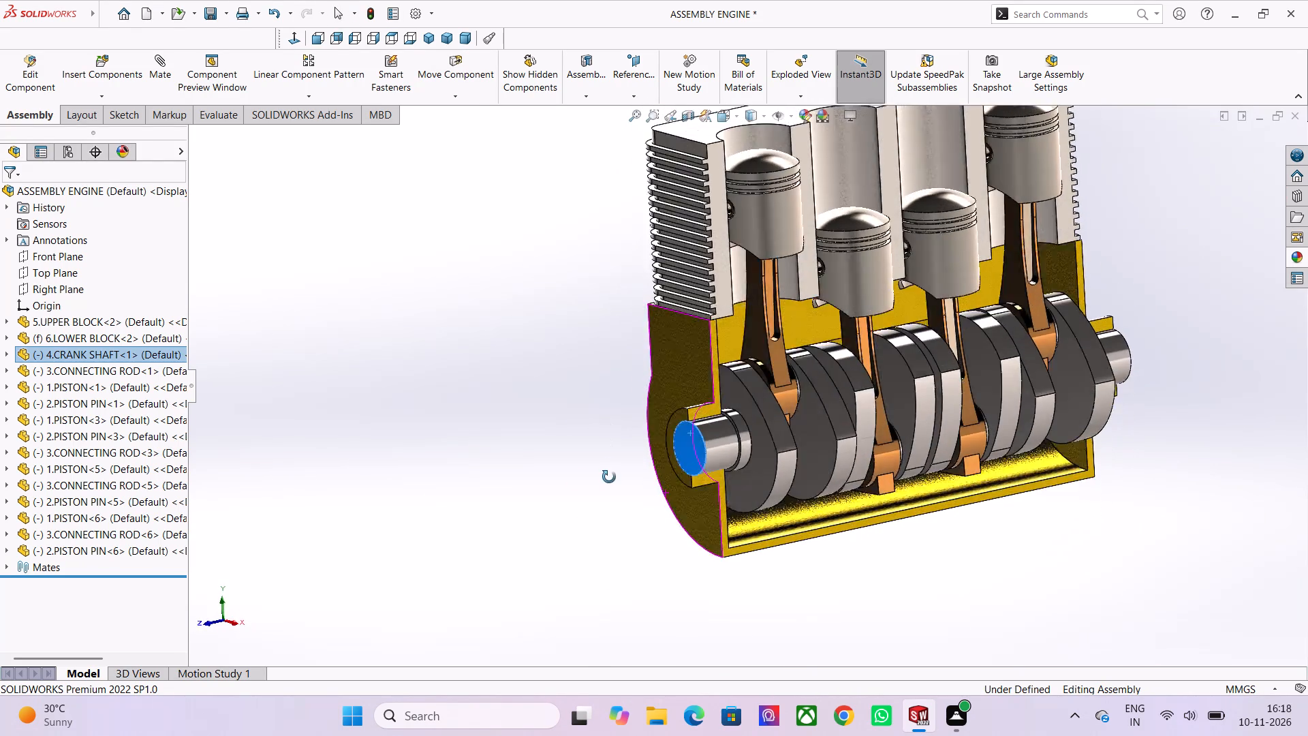
{"action": "middle_click_drag", "start_coordinate": [609, 477], "coordinate": [610, 489]}
{"action": "scroll", "coordinate": [610, 489], "scroll_direction": "down", "scroll_amount": 1}
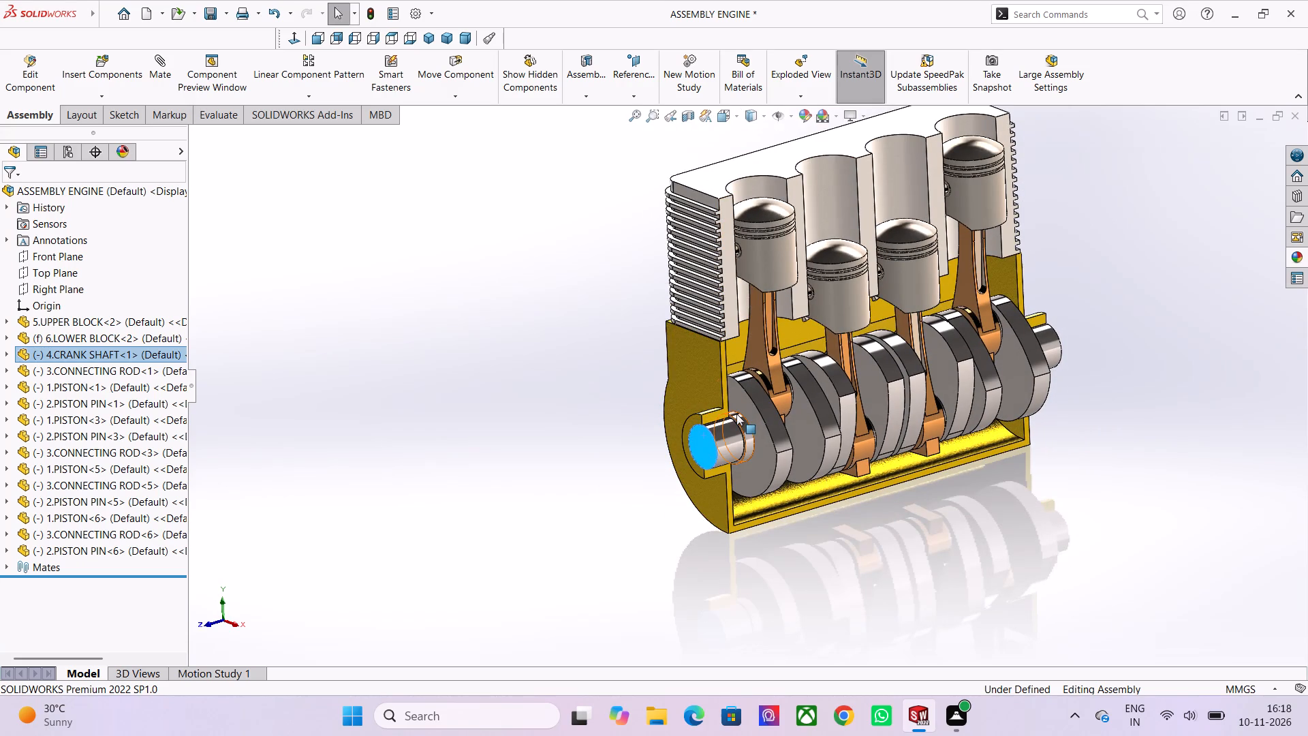
{"action": "scroll", "coordinate": [769, 278], "scroll_direction": "up", "scroll_amount": 3}
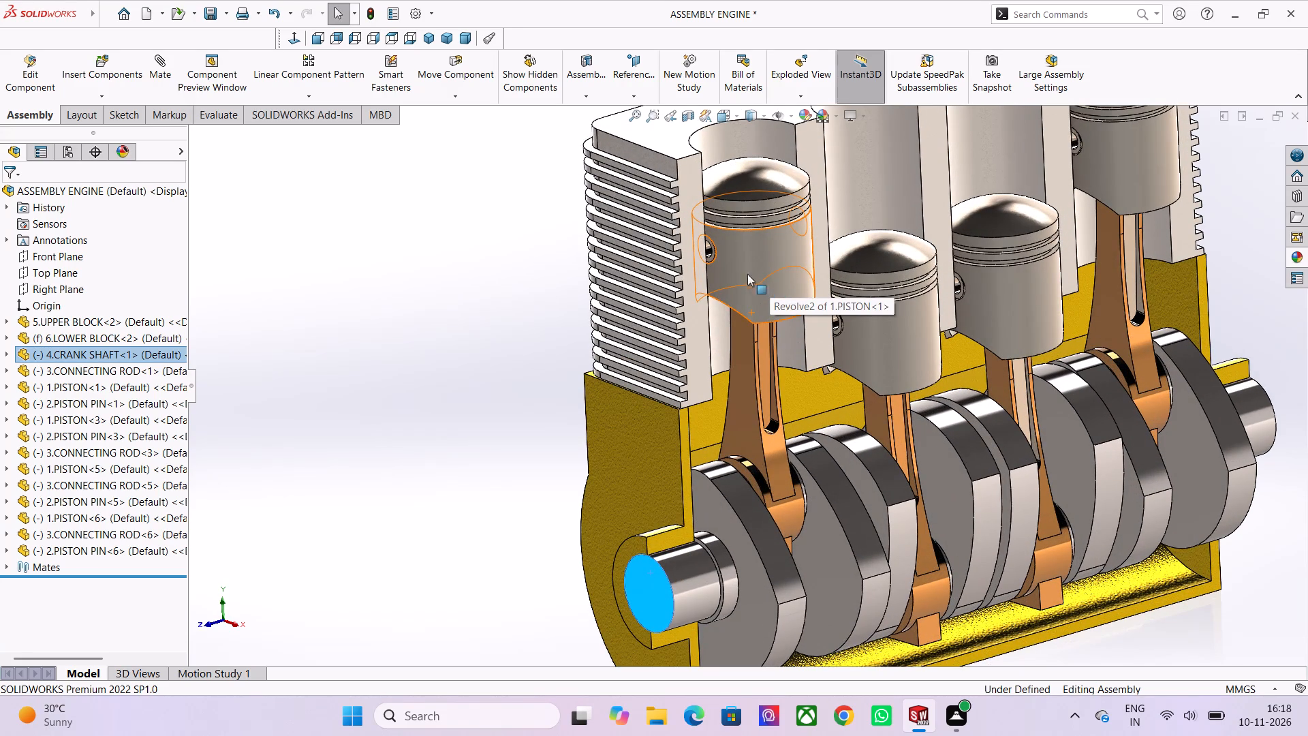
Turn the crankshaft through several positions by its front end face to check the crank throws and connecting rods close up.
{"action": "scroll", "coordinate": [713, 288], "scroll_direction": "up", "scroll_amount": 2}
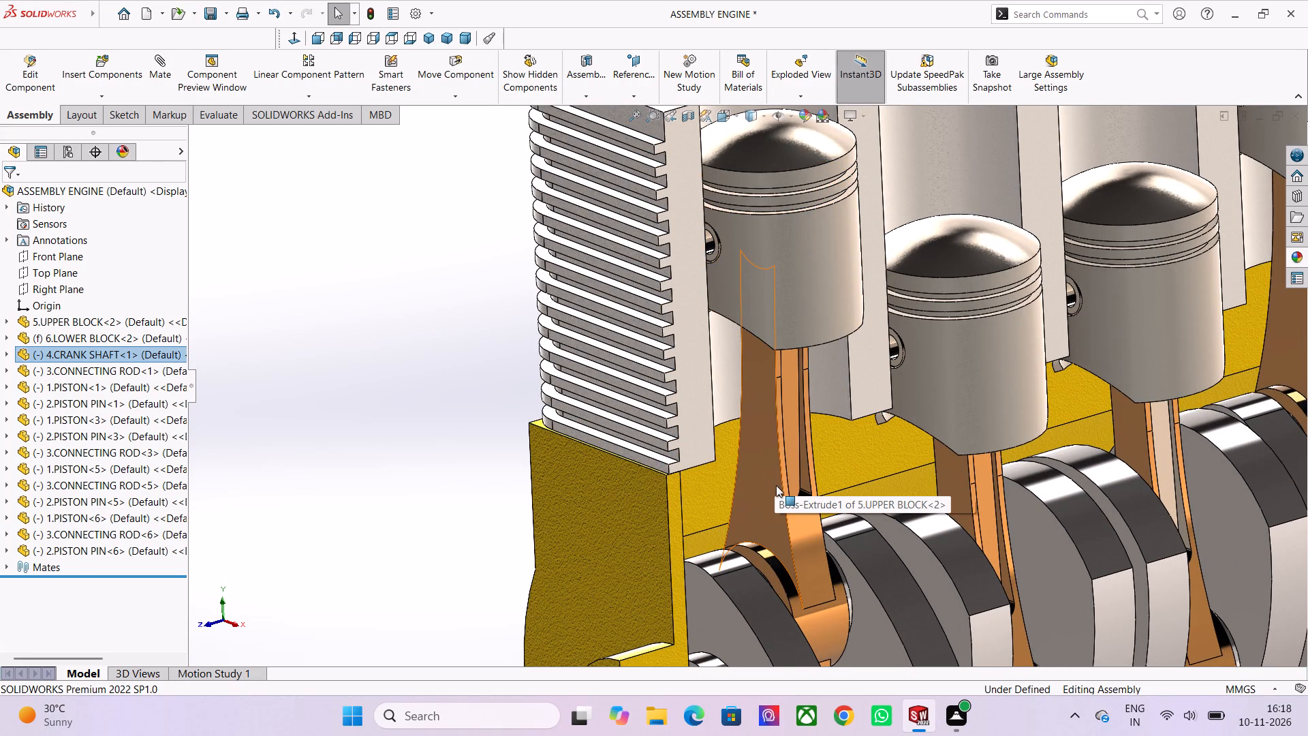
{"action": "scroll", "coordinate": [777, 486], "scroll_direction": "down", "scroll_amount": 2}
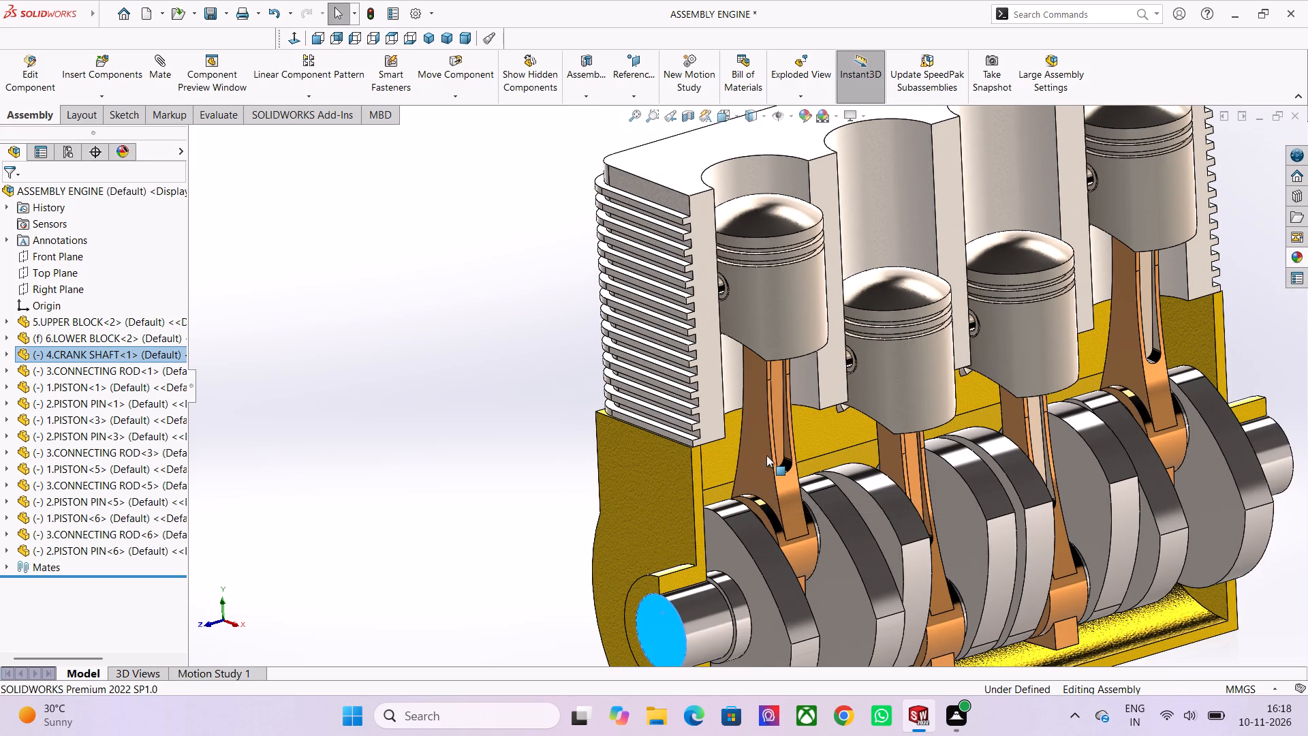
{"action": "scroll", "coordinate": [766, 463], "scroll_direction": "down", "scroll_amount": 2}
{"action": "scroll", "coordinate": [762, 579], "scroll_direction": "down", "scroll_amount": 1}
{"action": "middle_click_drag", "start_coordinate": [735, 570], "coordinate": [723, 573]}
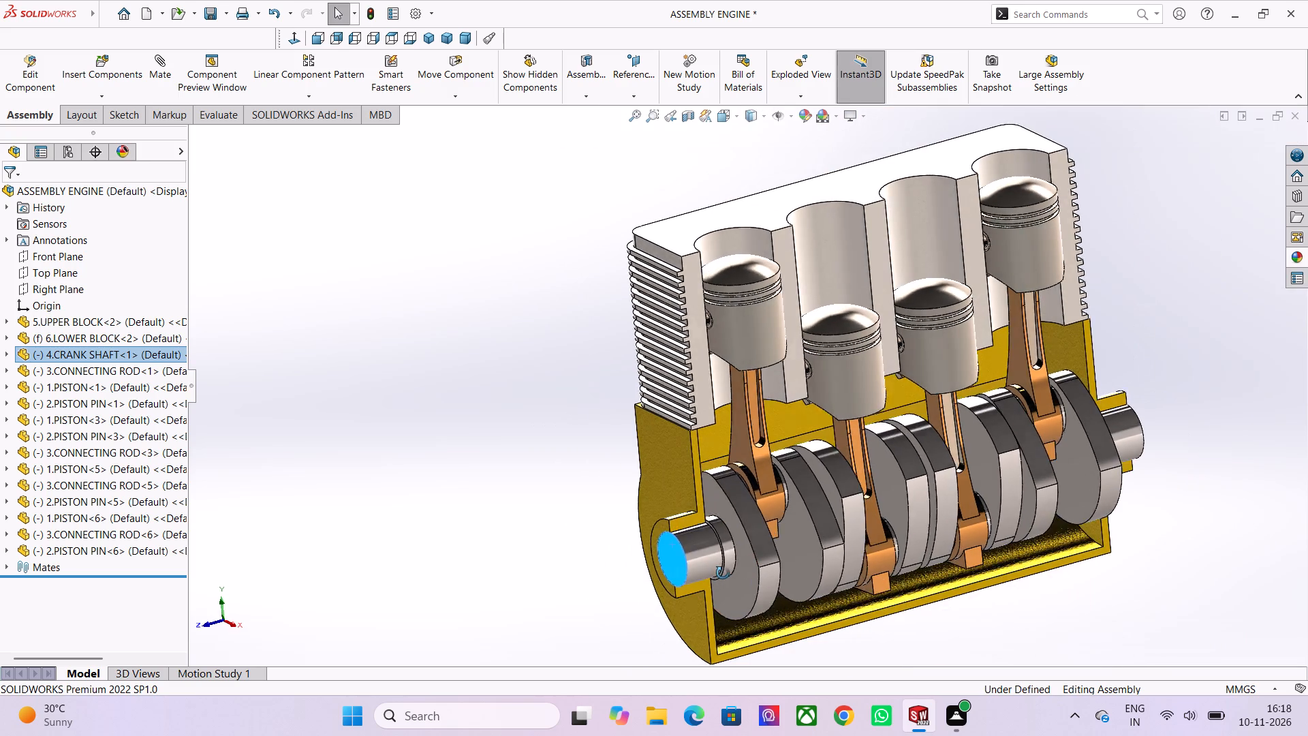
{"action": "middle_click_drag", "start_coordinate": [723, 573], "coordinate": [741, 555]}
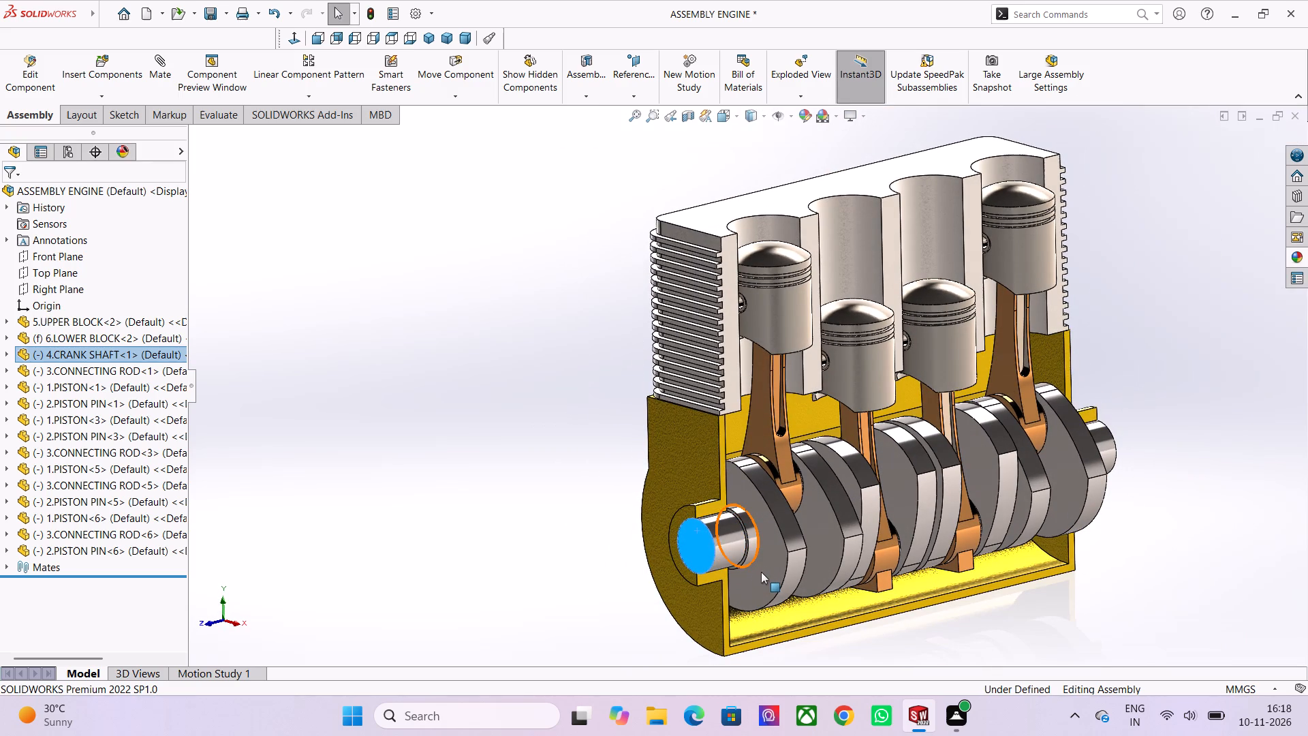
{"action": "scroll", "coordinate": [689, 542], "scroll_direction": "up", "scroll_amount": 3}
{"action": "left_click_drag", "start_coordinate": [707, 502], "coordinate": [622, 529]}
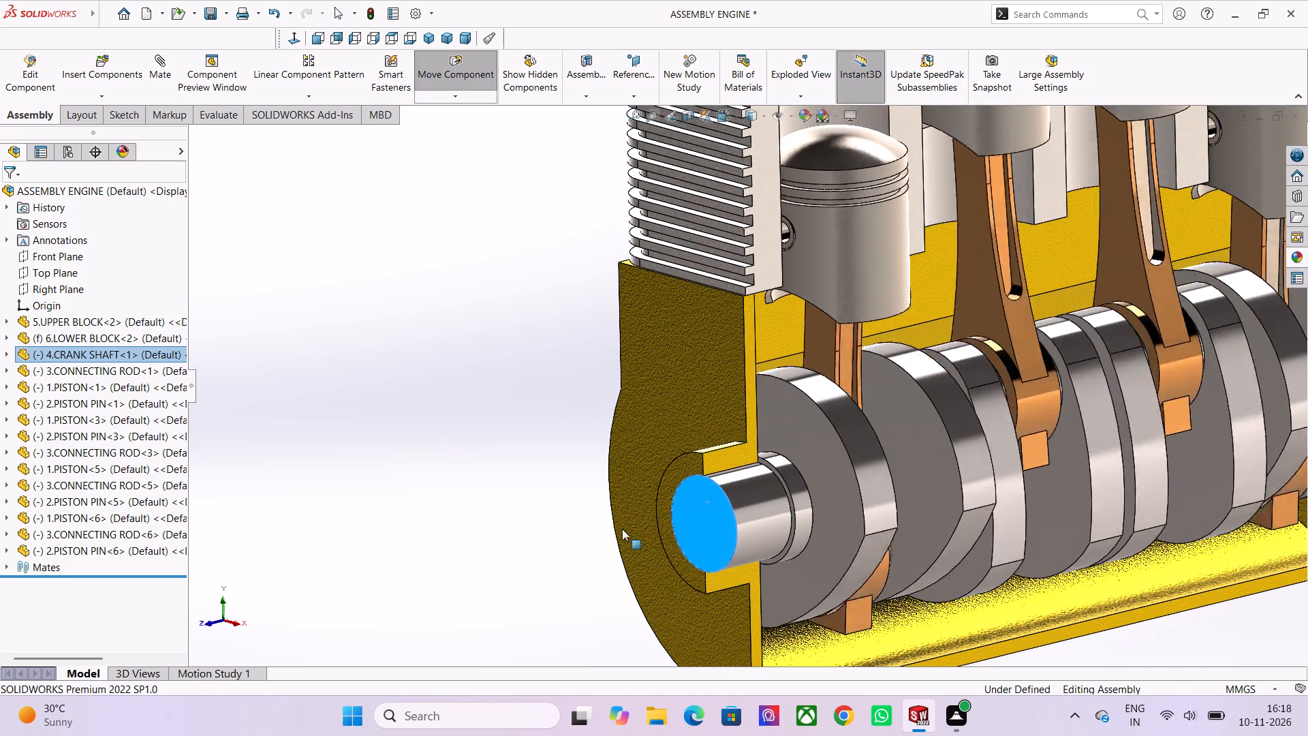
{"action": "left_click_drag", "start_coordinate": [622, 529], "coordinate": [803, 656]}
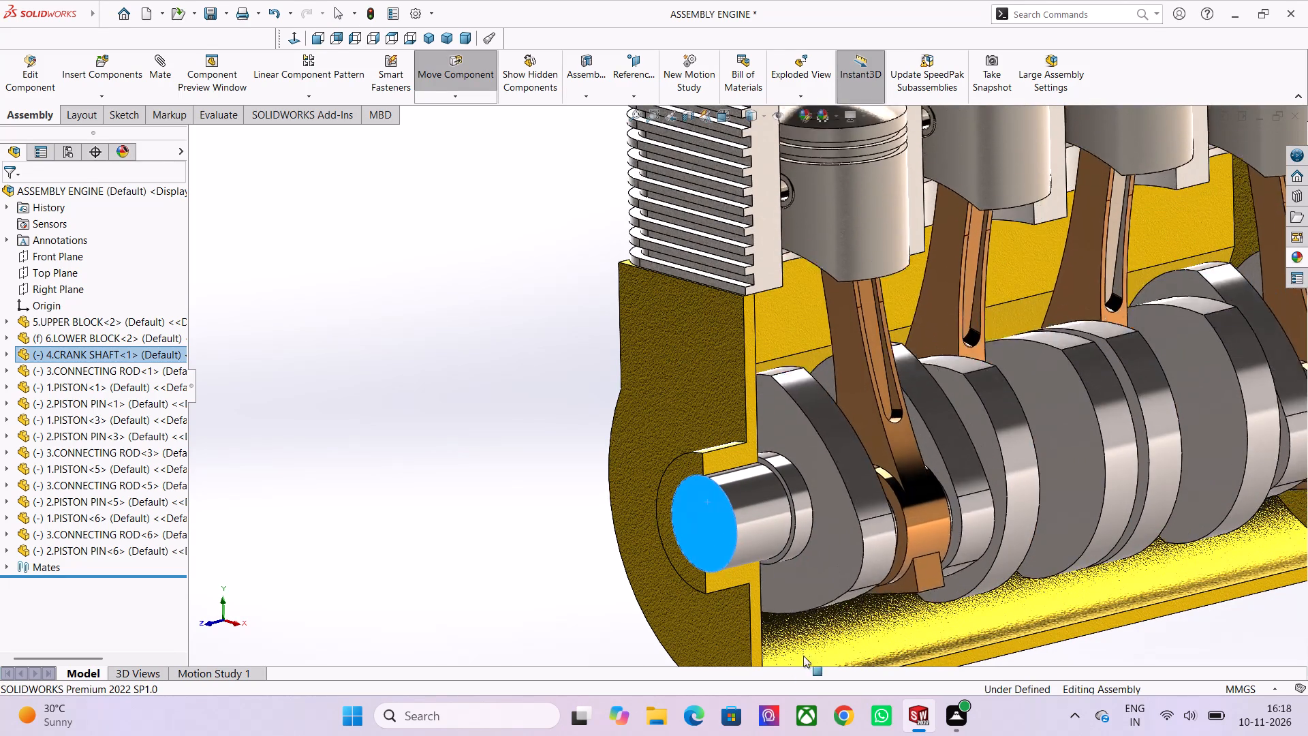
{"action": "left_click_drag", "start_coordinate": [803, 656], "coordinate": [787, 434]}
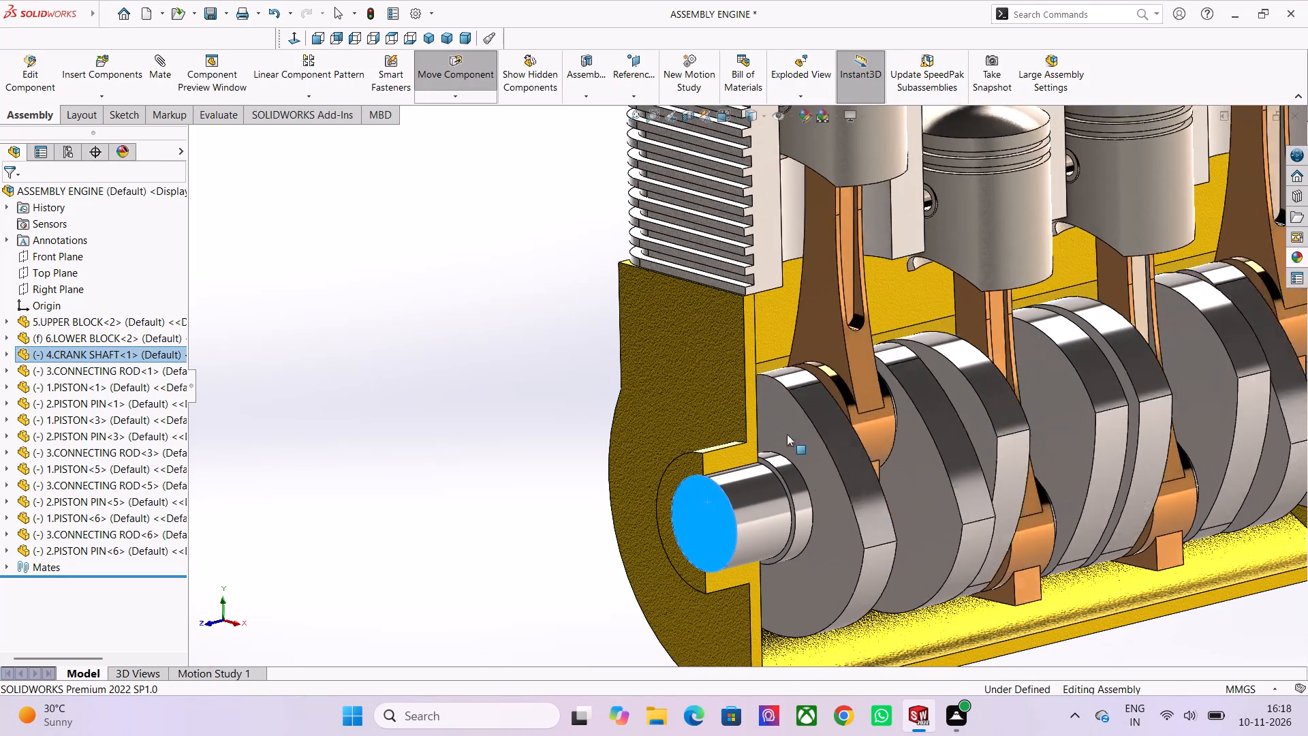
{"action": "left_click_drag", "start_coordinate": [787, 434], "coordinate": [668, 455]}
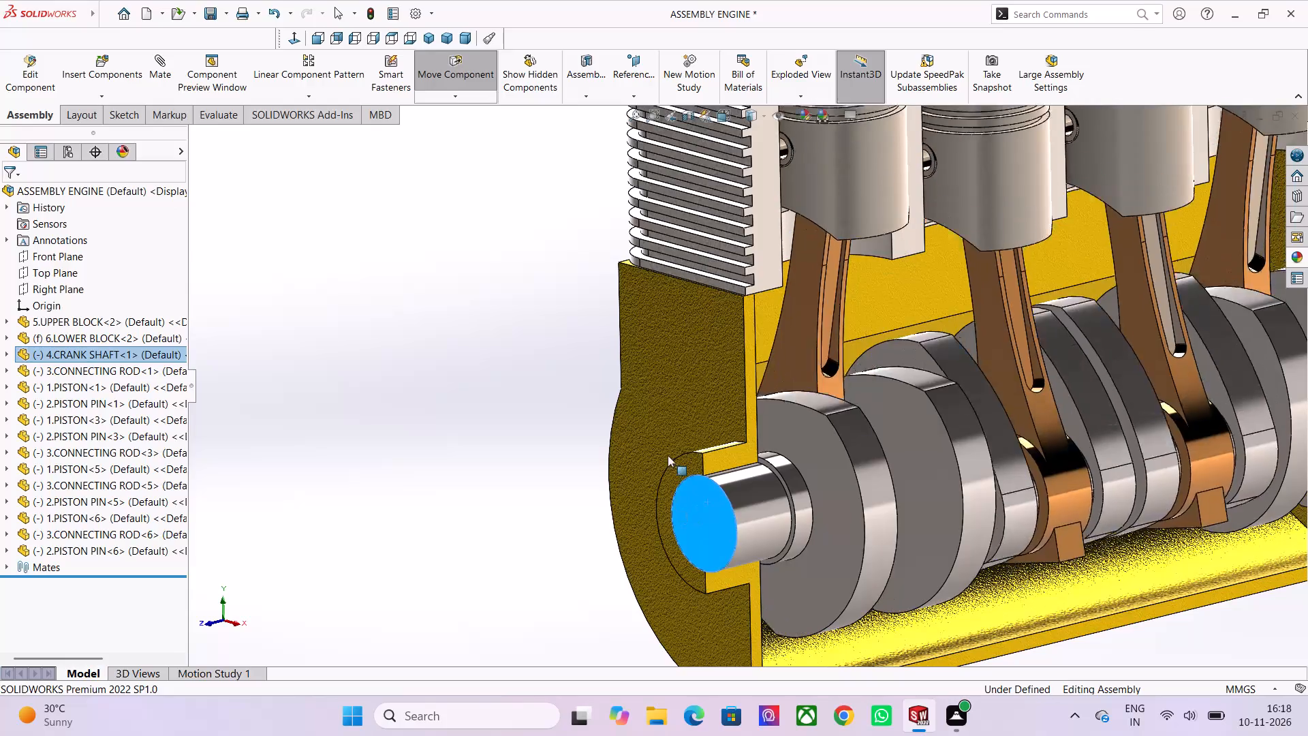
{"action": "left_click_drag", "start_coordinate": [668, 455], "coordinate": [767, 427]}
Inspect the pistons, connecting rods and crankshaft in the sectioned block from side-on, low and raised angles.
{"action": "scroll", "coordinate": [767, 430], "scroll_direction": "down", "scroll_amount": 1}
{"action": "middle_click_drag", "start_coordinate": [747, 425], "coordinate": [711, 420]}
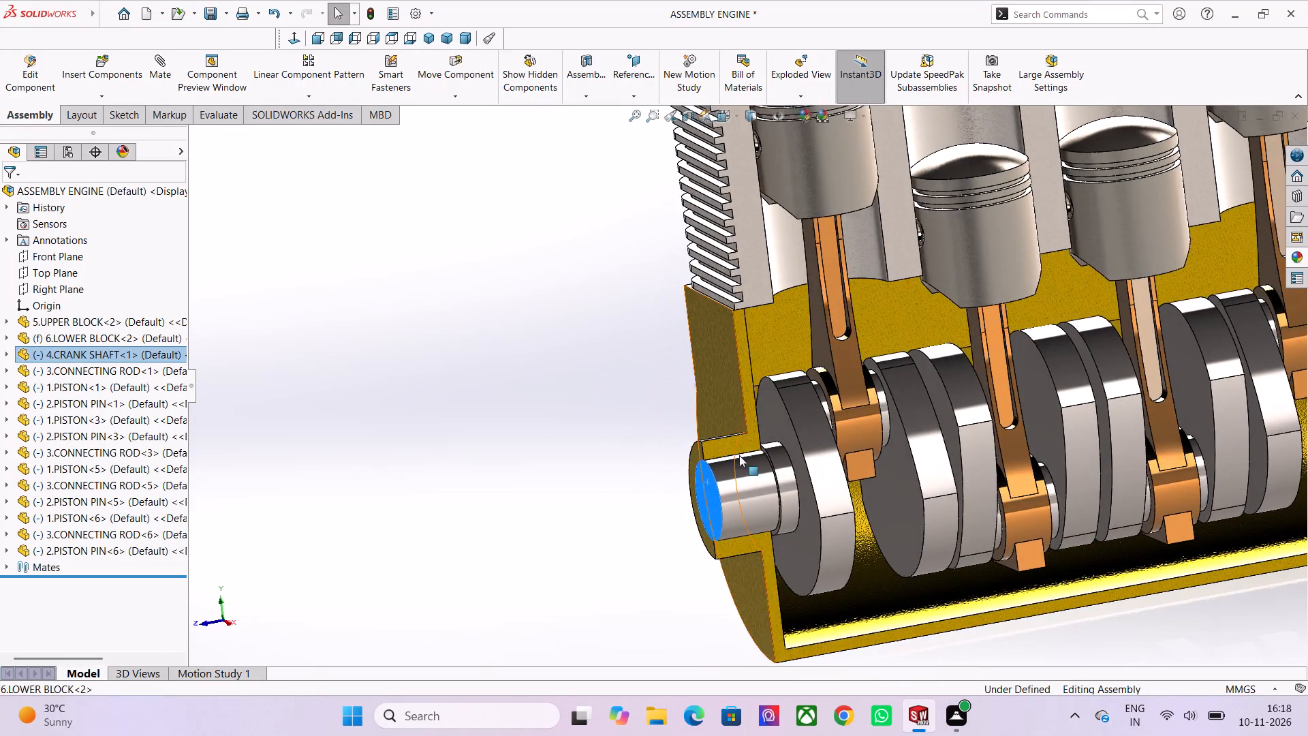
{"action": "scroll", "coordinate": [790, 518], "scroll_direction": "down", "scroll_amount": 2}
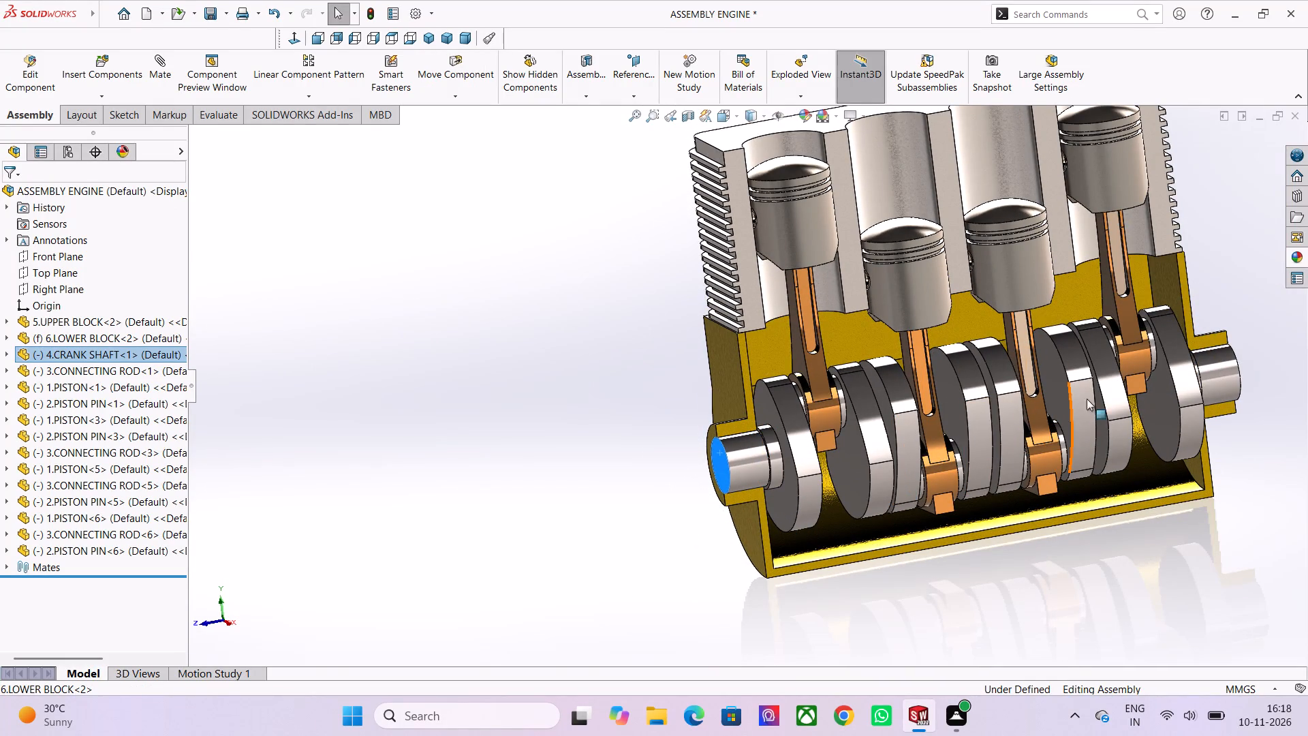
{"action": "middle_click_drag", "start_coordinate": [928, 556], "coordinate": [948, 508]}
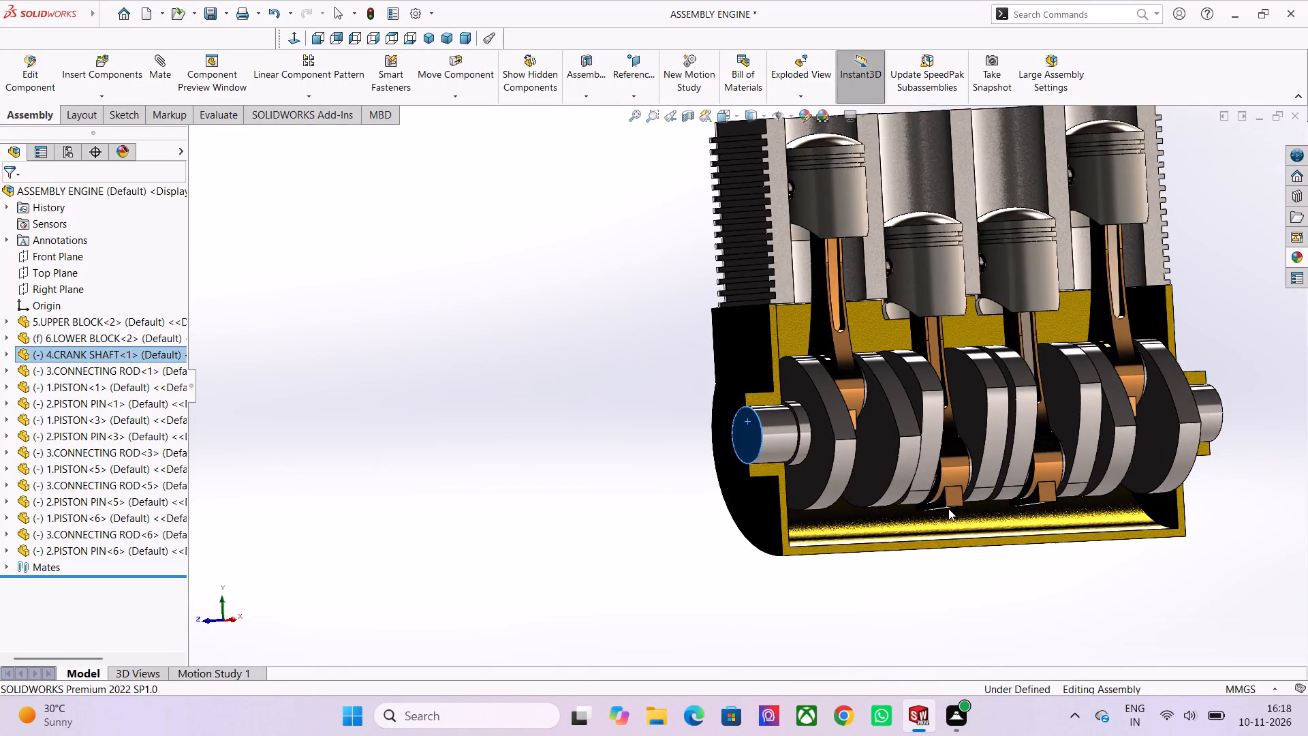
{"action": "scroll", "coordinate": [948, 508], "scroll_direction": "down", "scroll_amount": 3}
{"action": "middle_click_drag", "start_coordinate": [902, 399], "coordinate": [929, 396]}
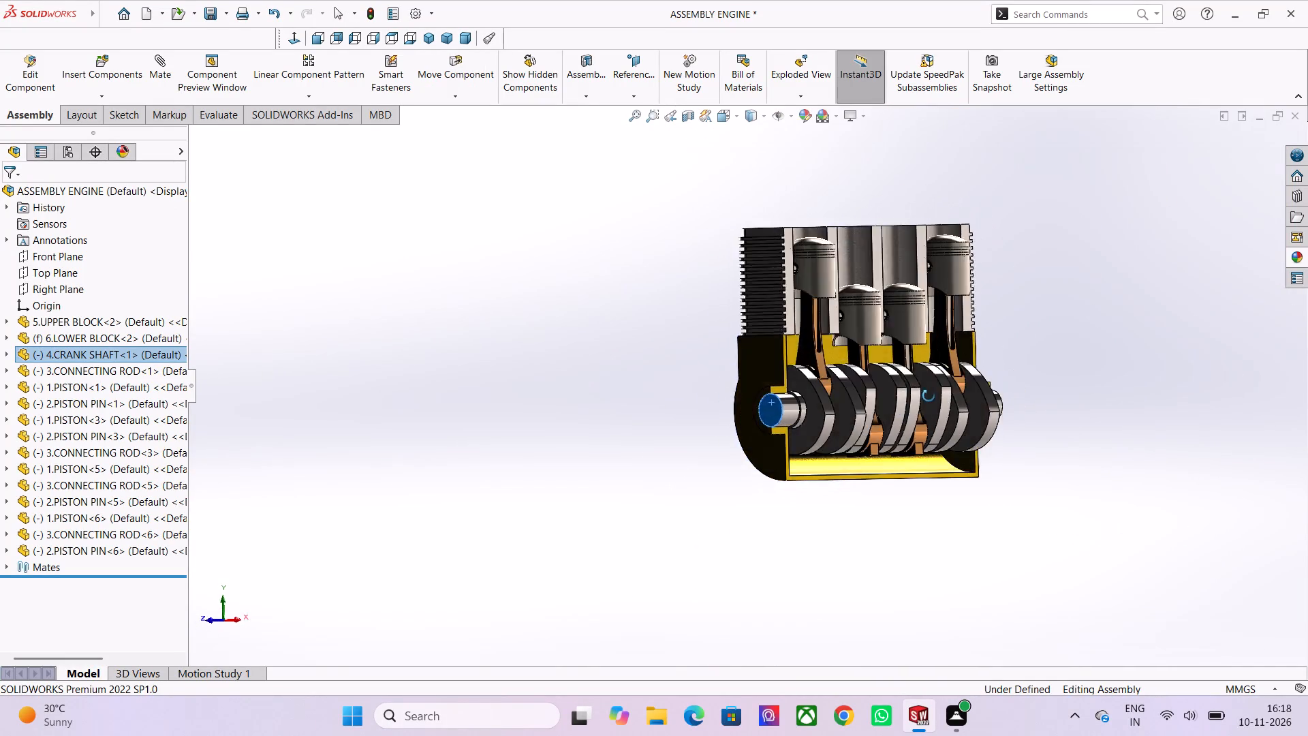
{"action": "middle_click_drag", "start_coordinate": [929, 396], "coordinate": [926, 459]}
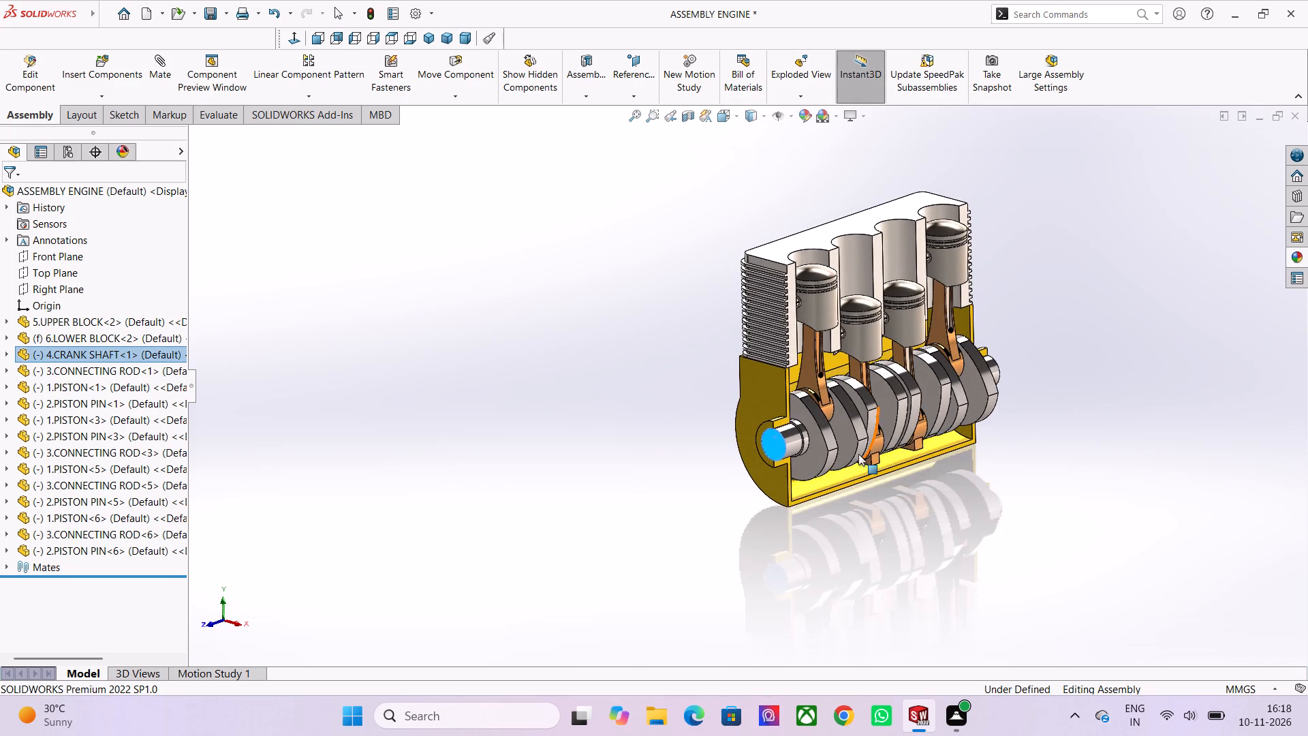
Turn the crankshaft back and forth repeatedly by its front end face to check how all four pistons travel in their cylinders.
{"action": "scroll", "coordinate": [752, 446], "scroll_direction": "up", "scroll_amount": 4}
{"action": "scroll", "coordinate": [828, 380], "scroll_direction": "down", "scroll_amount": 2}
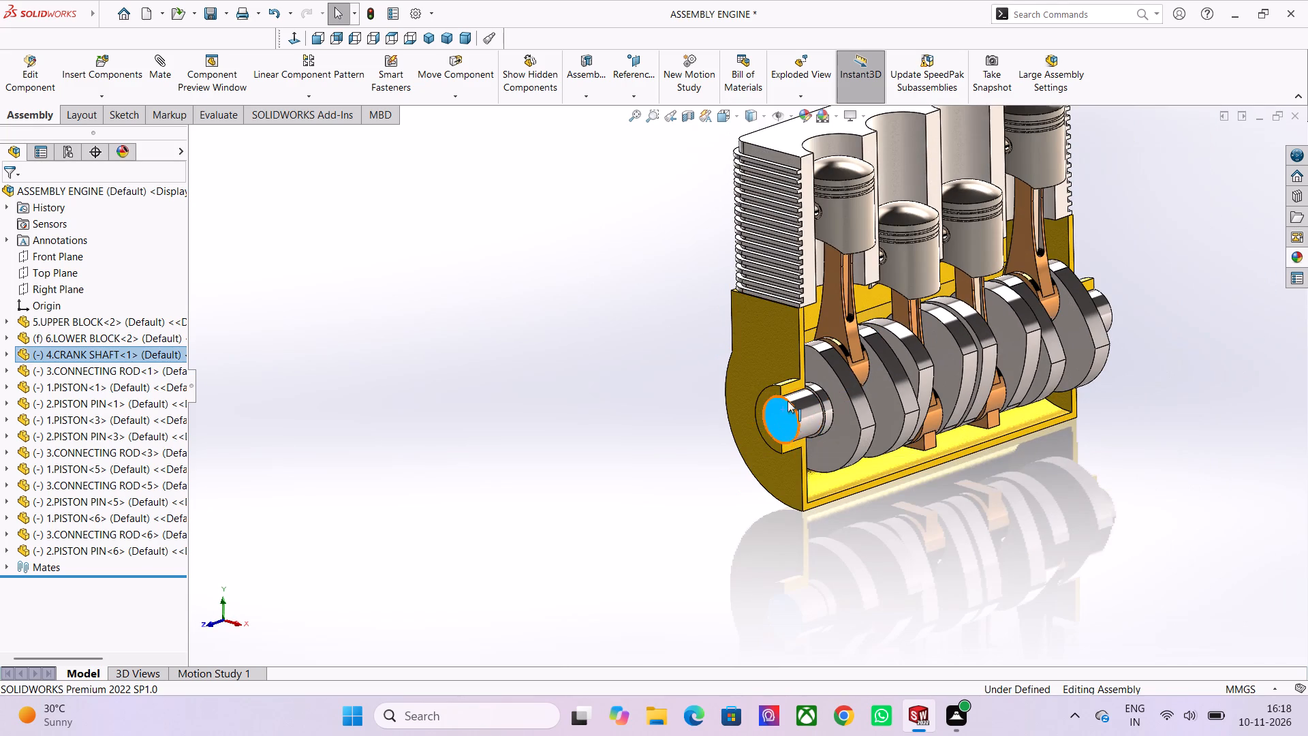
{"action": "left_click_drag", "start_coordinate": [777, 403], "coordinate": [778, 403]}
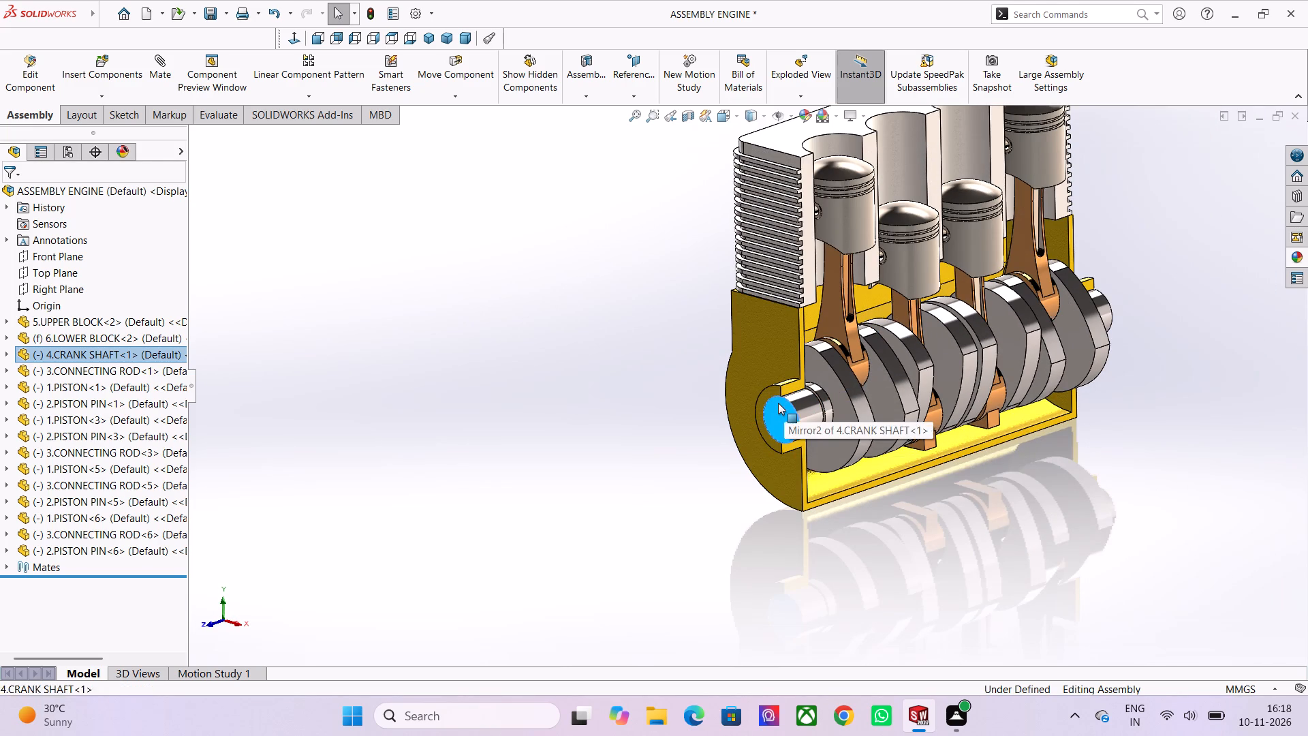
{"action": "left_click_drag", "start_coordinate": [778, 403], "coordinate": [775, 440]}
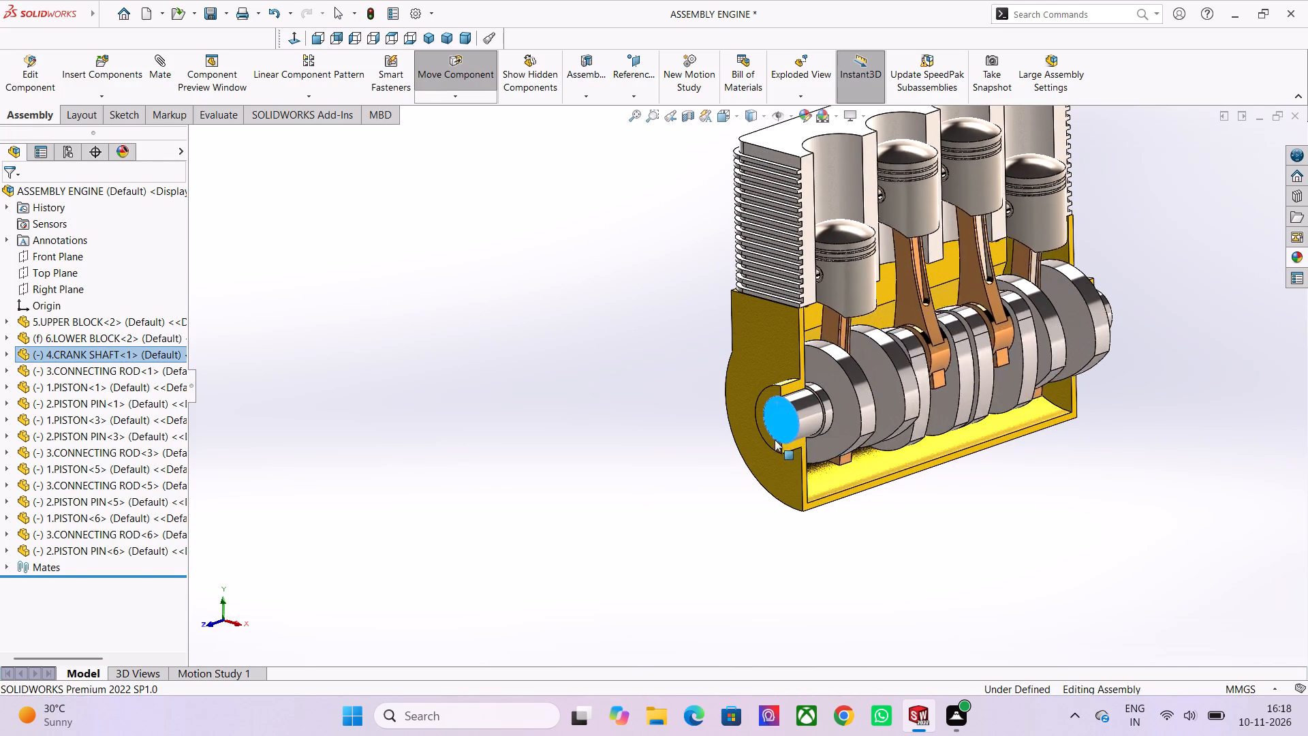
{"action": "left_click_drag", "start_coordinate": [775, 440], "coordinate": [778, 433]}
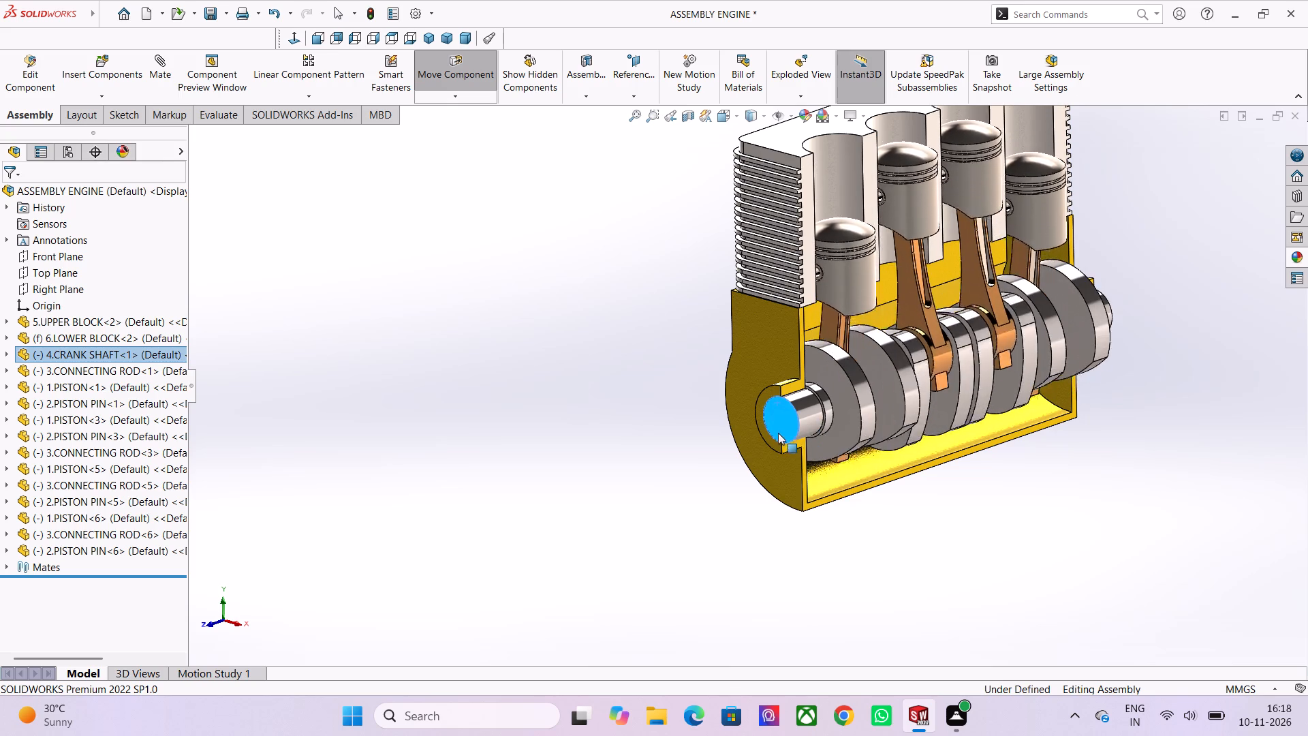
{"action": "left_click_drag", "start_coordinate": [778, 433], "coordinate": [766, 403]}
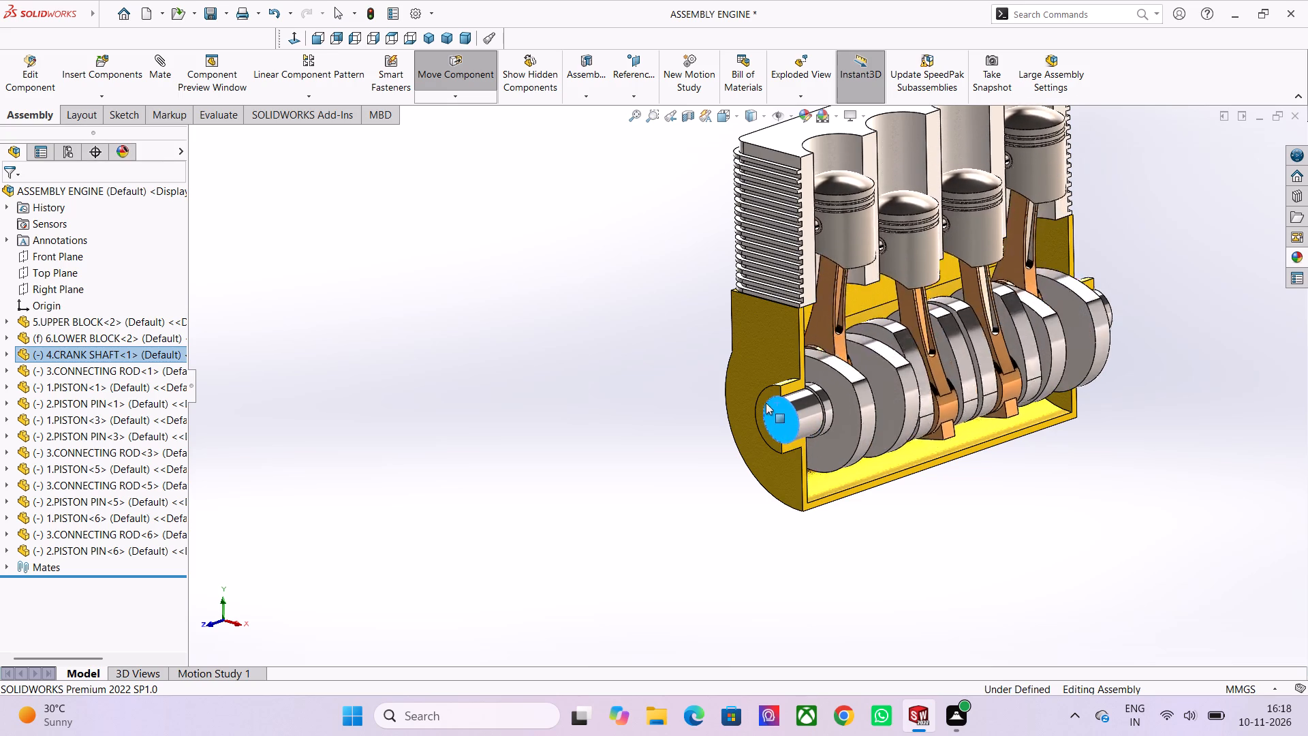
{"action": "left_click_drag", "start_coordinate": [766, 403], "coordinate": [781, 429]}
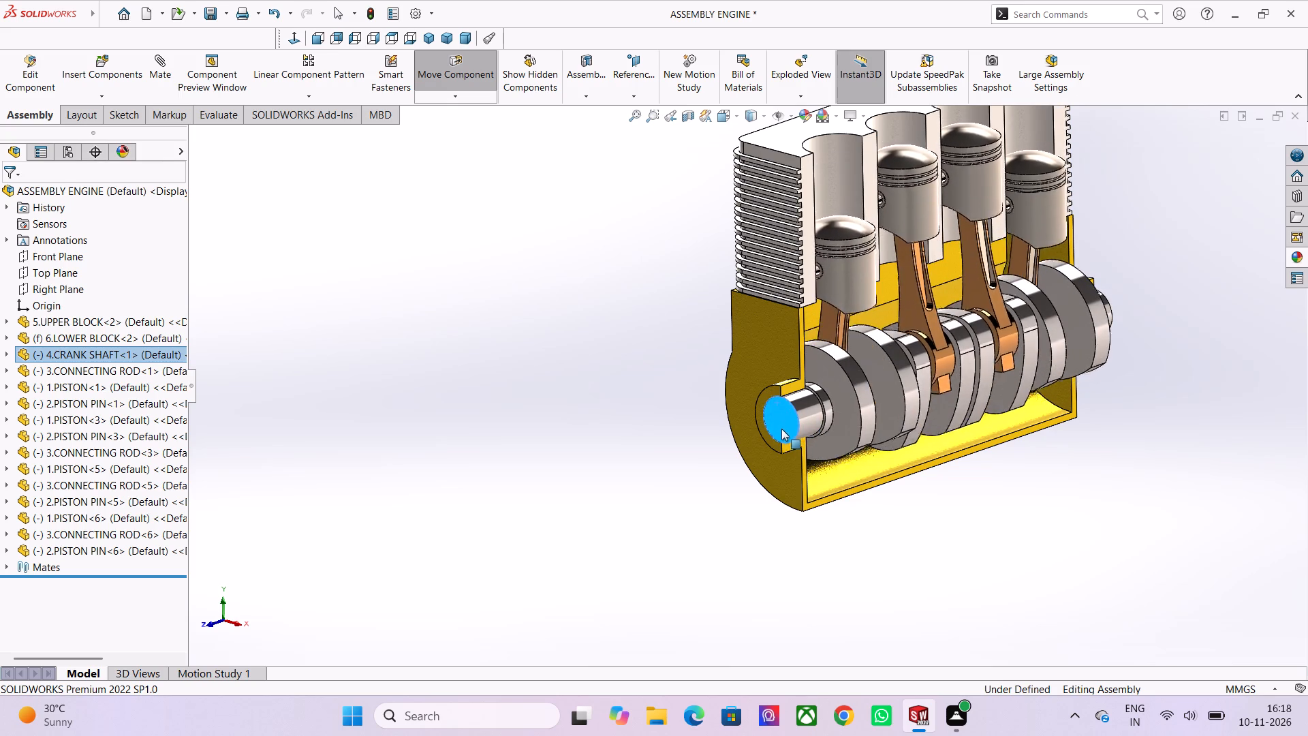
{"action": "left_click_drag", "start_coordinate": [781, 429], "coordinate": [794, 427]}
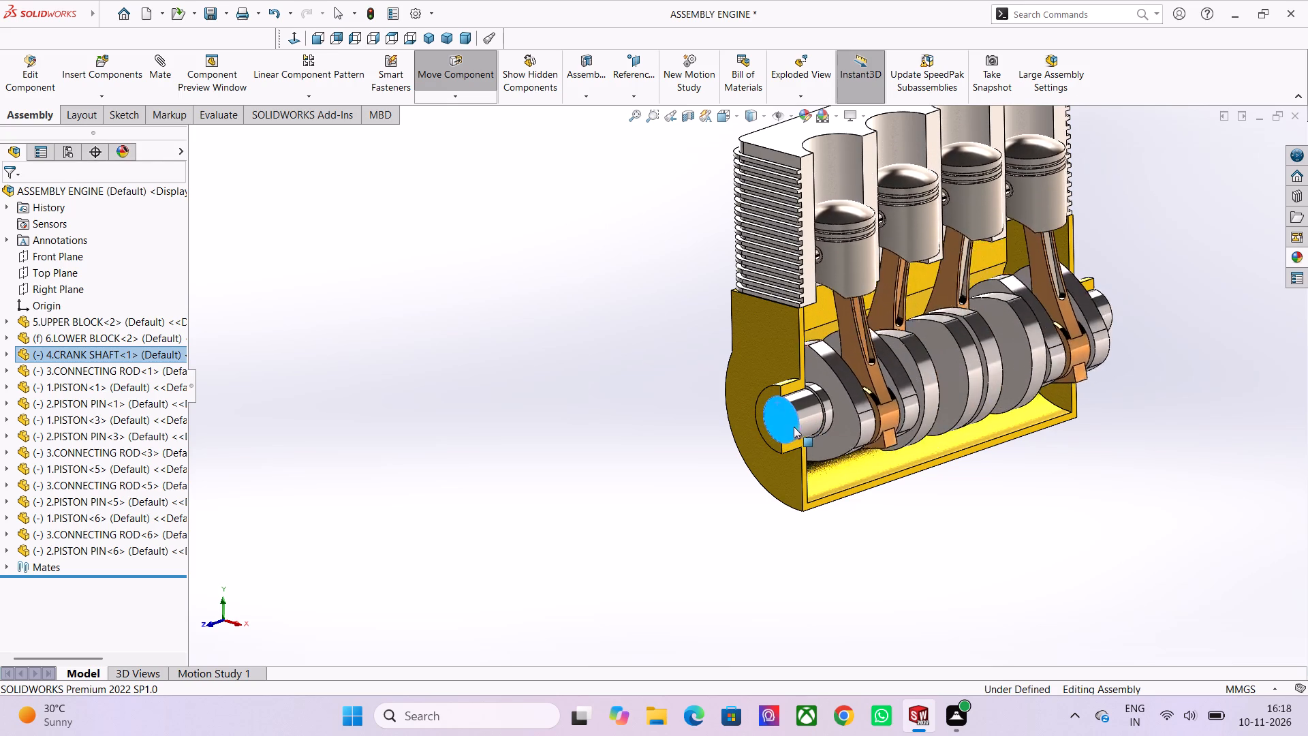
{"action": "left_click_drag", "start_coordinate": [794, 427], "coordinate": [766, 399]}
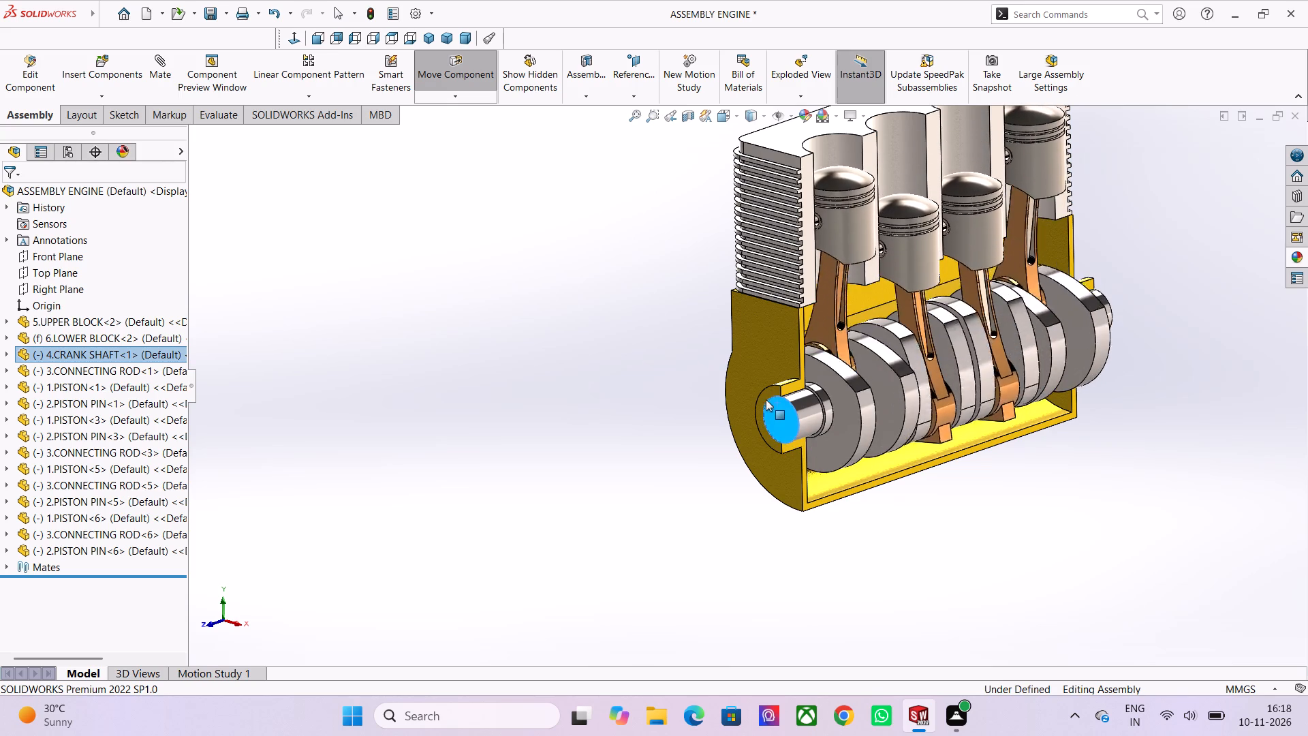
{"action": "left_click_drag", "start_coordinate": [766, 399], "coordinate": [789, 399]}
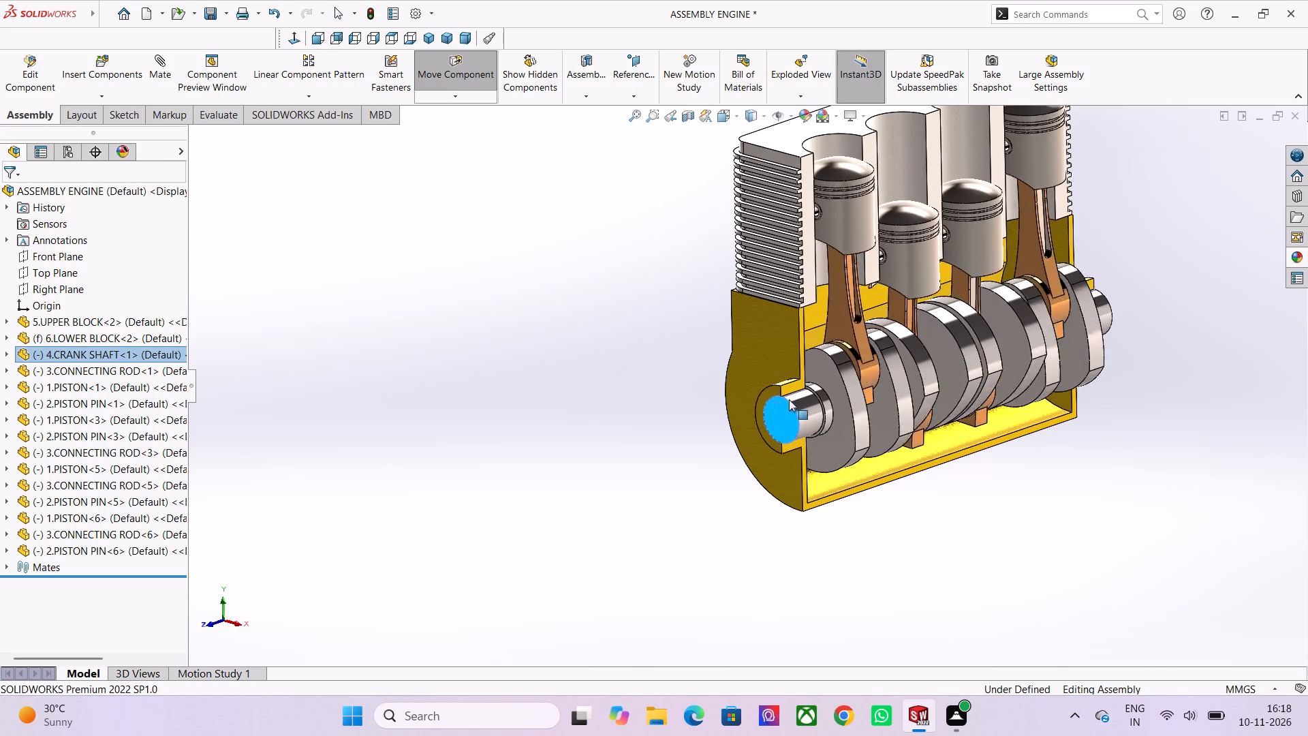
{"action": "left_click_drag", "start_coordinate": [789, 399], "coordinate": [757, 448]}
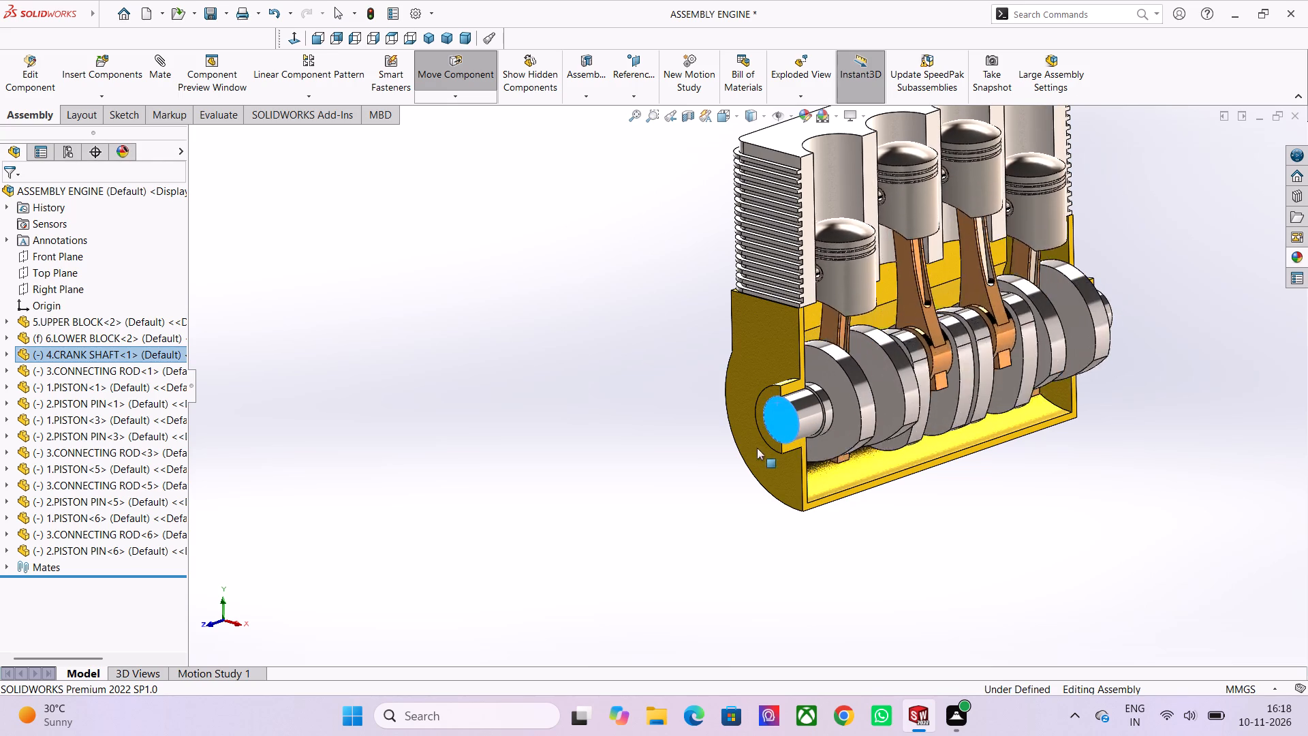
{"action": "left_click_drag", "start_coordinate": [757, 448], "coordinate": [773, 480]}
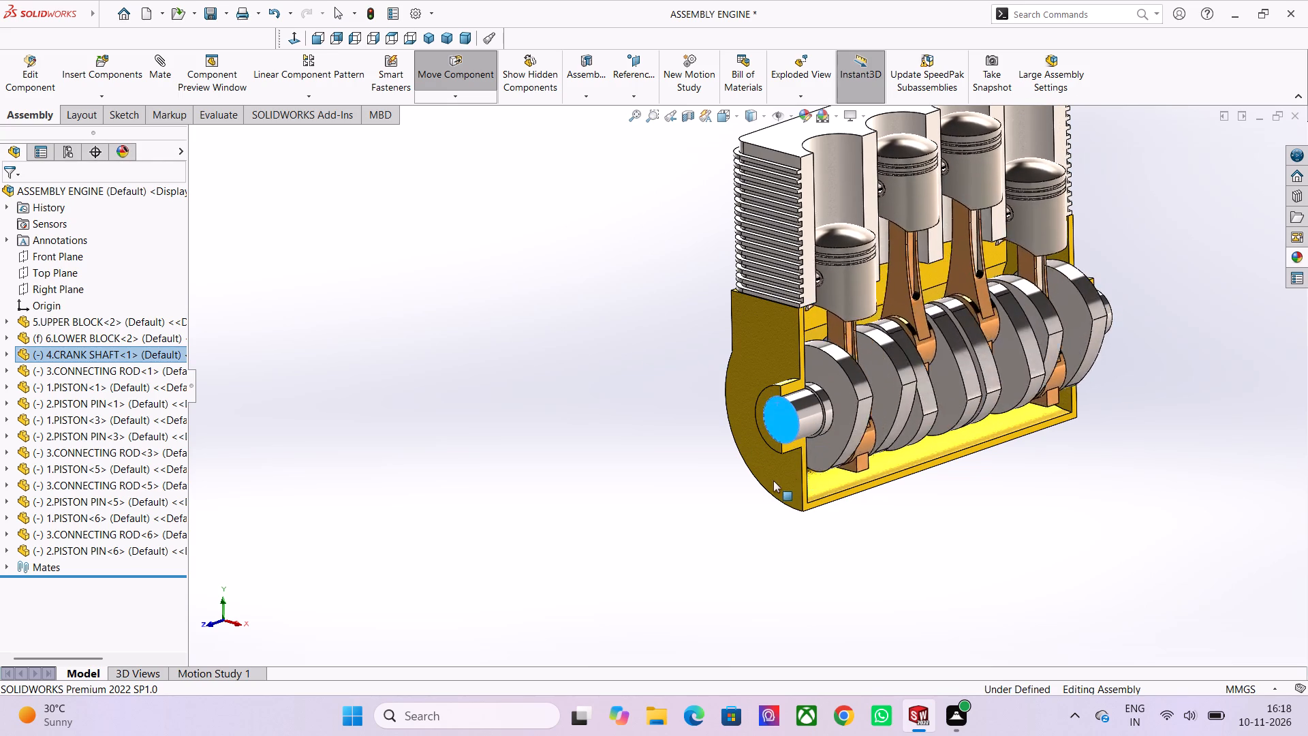
{"action": "left_click_drag", "start_coordinate": [773, 480], "coordinate": [759, 448]}
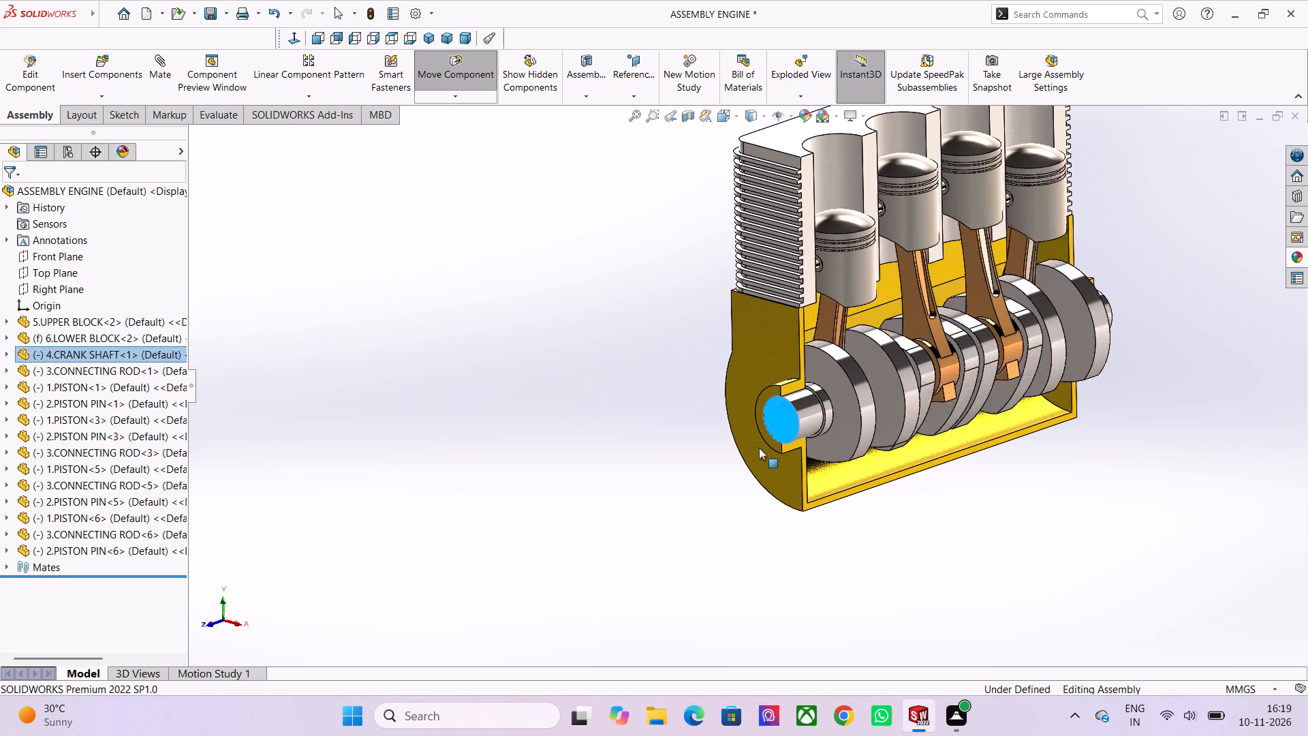
{"action": "left_click_drag", "start_coordinate": [759, 448], "coordinate": [762, 419]}
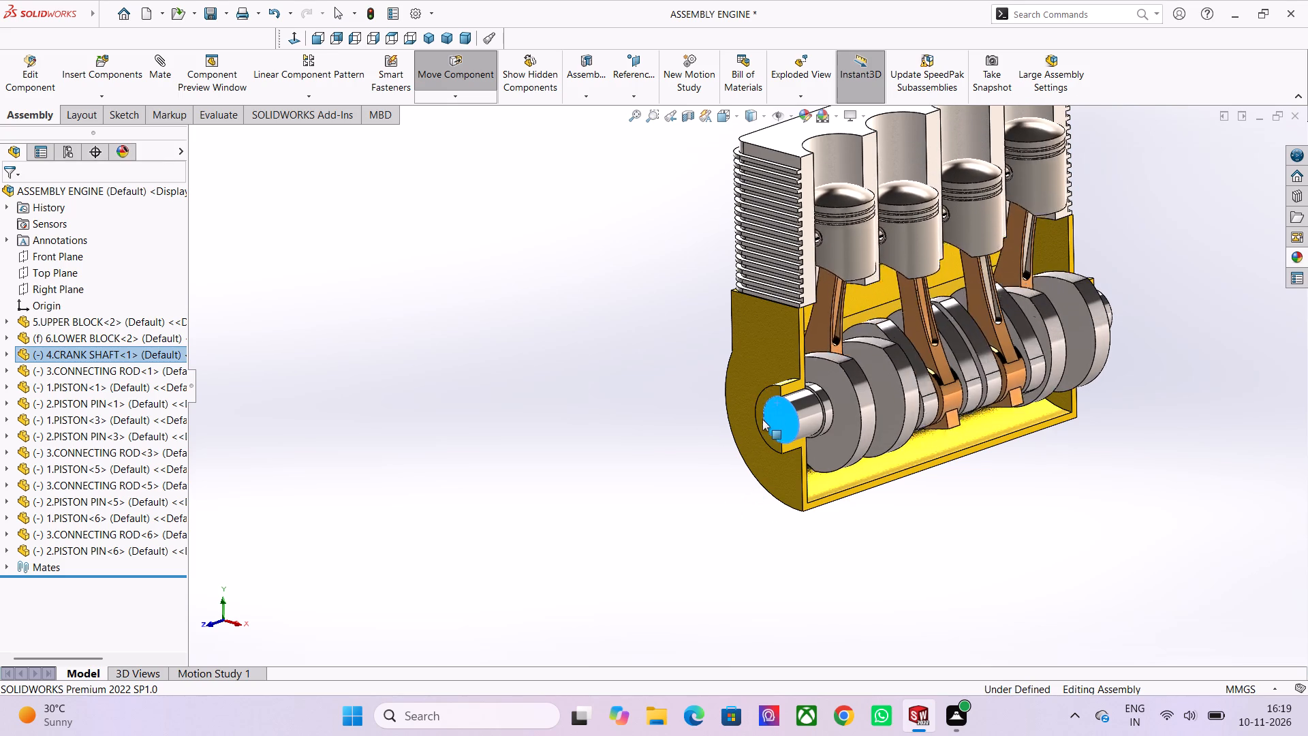
{"action": "left_click_drag", "start_coordinate": [762, 419], "coordinate": [711, 376]}
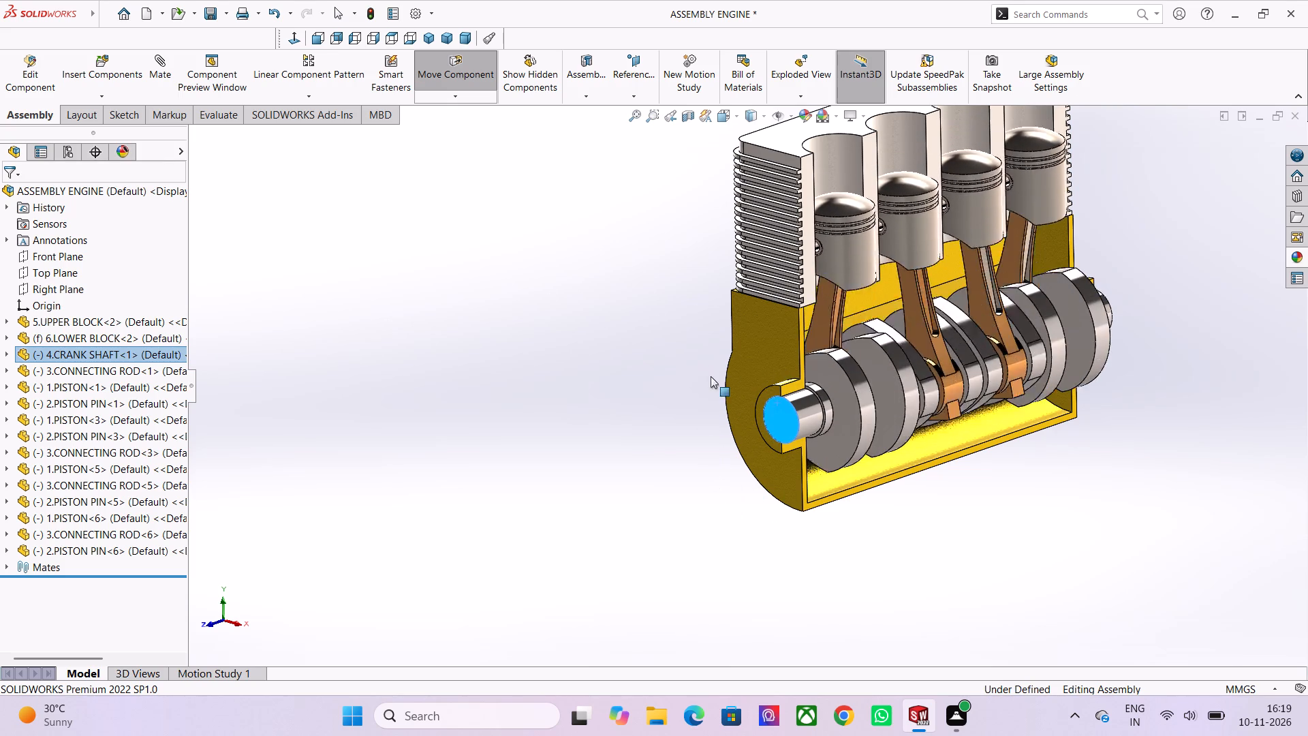
{"action": "left_click_drag", "start_coordinate": [711, 376], "coordinate": [798, 351]}
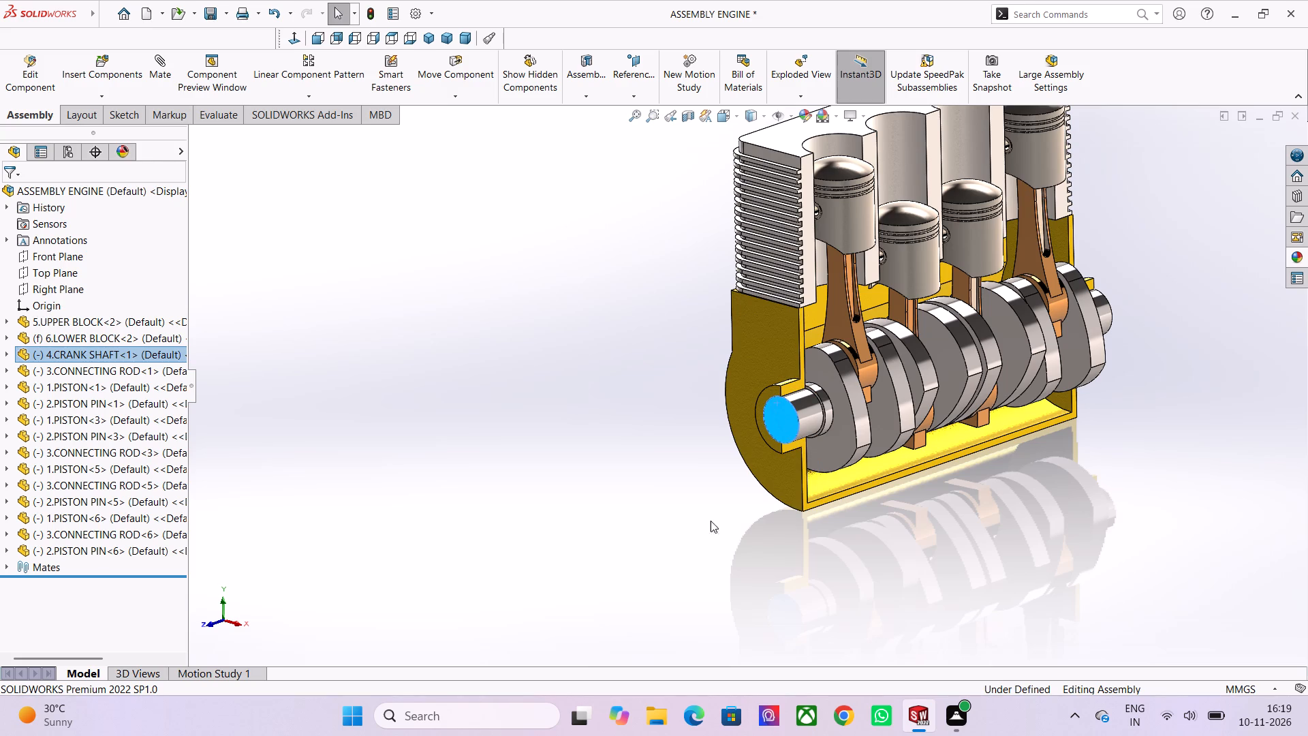
Turn the crankshaft by its front end face again to check the connecting rod big ends and crank throws closer up.
{"action": "scroll", "coordinate": [720, 455], "scroll_direction": "up", "scroll_amount": 4}
{"action": "scroll", "coordinate": [873, 328], "scroll_direction": "down", "scroll_amount": 2}
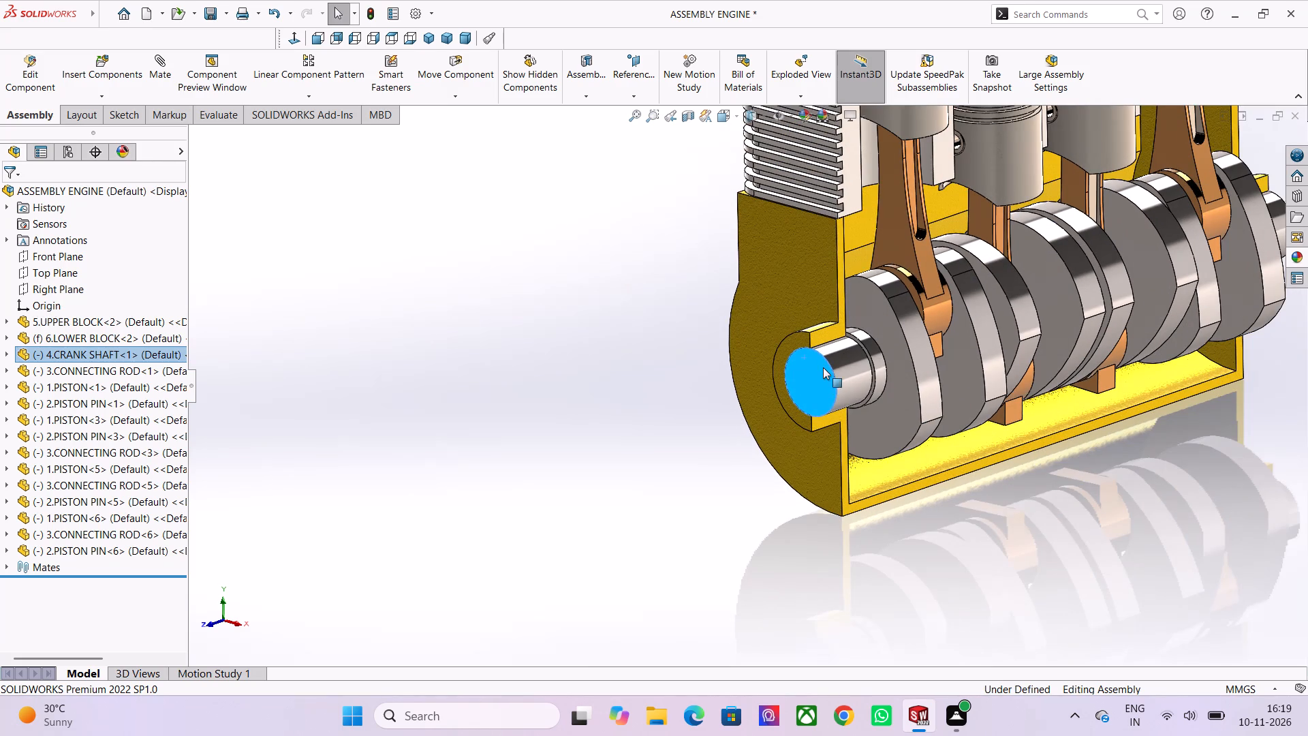
{"action": "left_click_drag", "start_coordinate": [814, 367], "coordinate": [824, 418]}
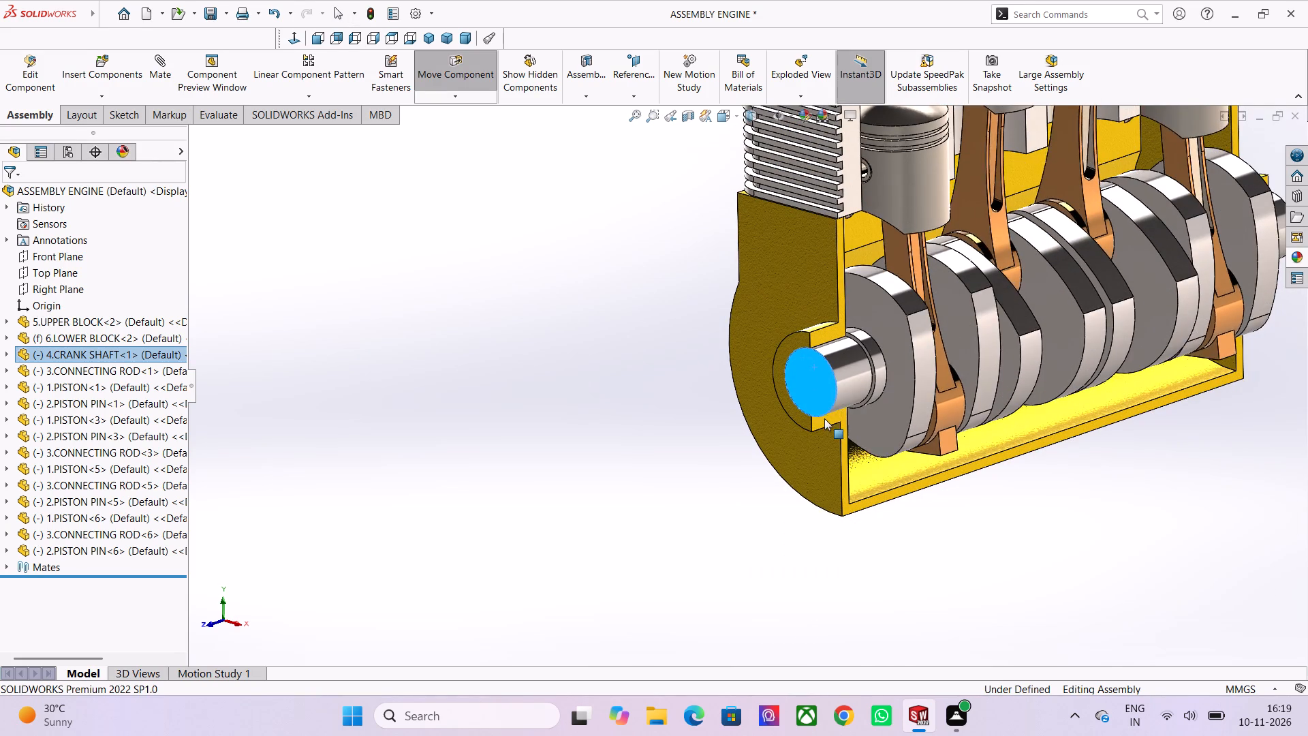
{"action": "left_click_drag", "start_coordinate": [824, 418], "coordinate": [766, 434]}
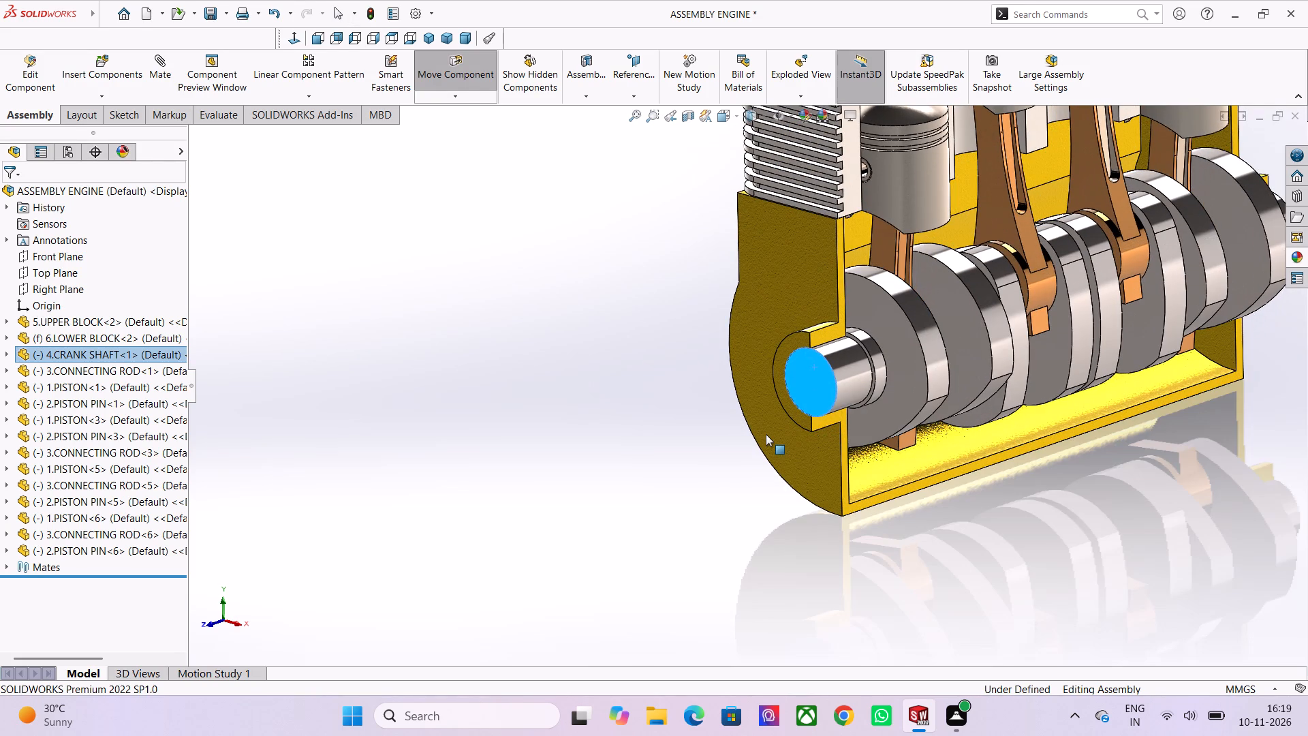
{"action": "scroll", "coordinate": [766, 436], "scroll_direction": "down", "scroll_amount": 1}
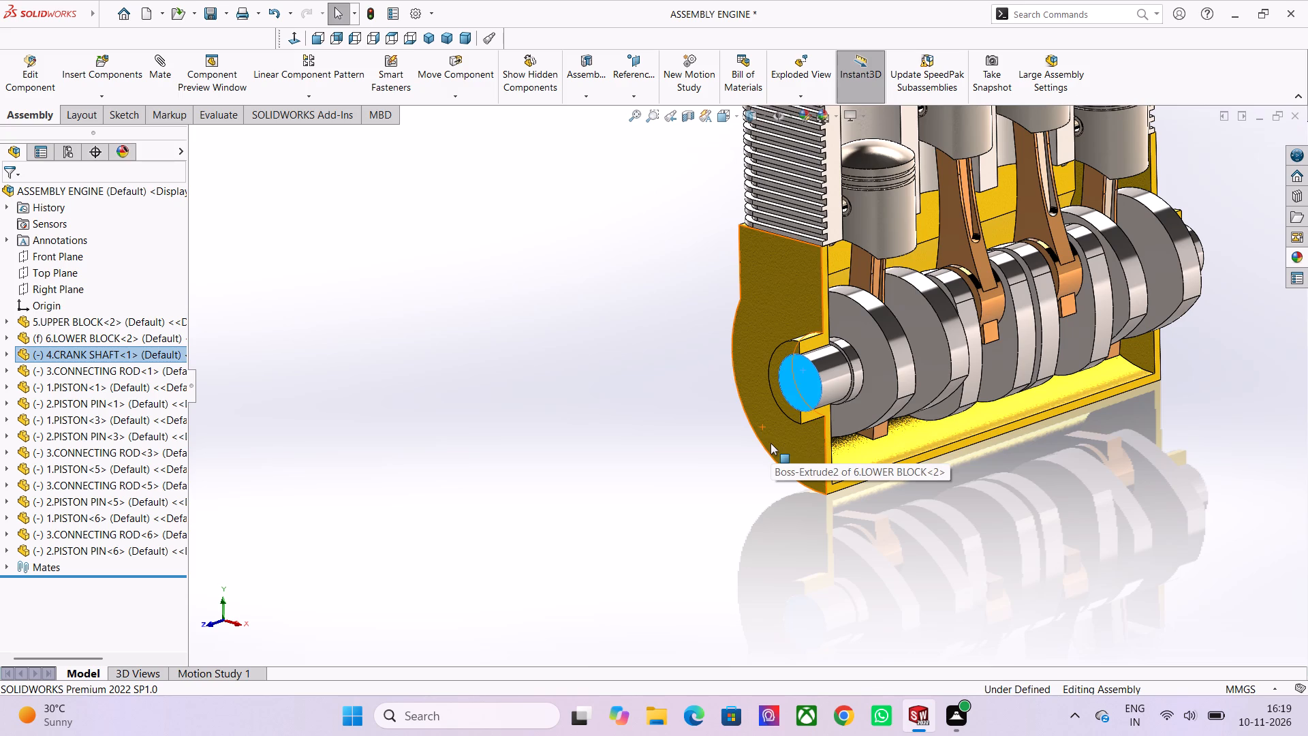
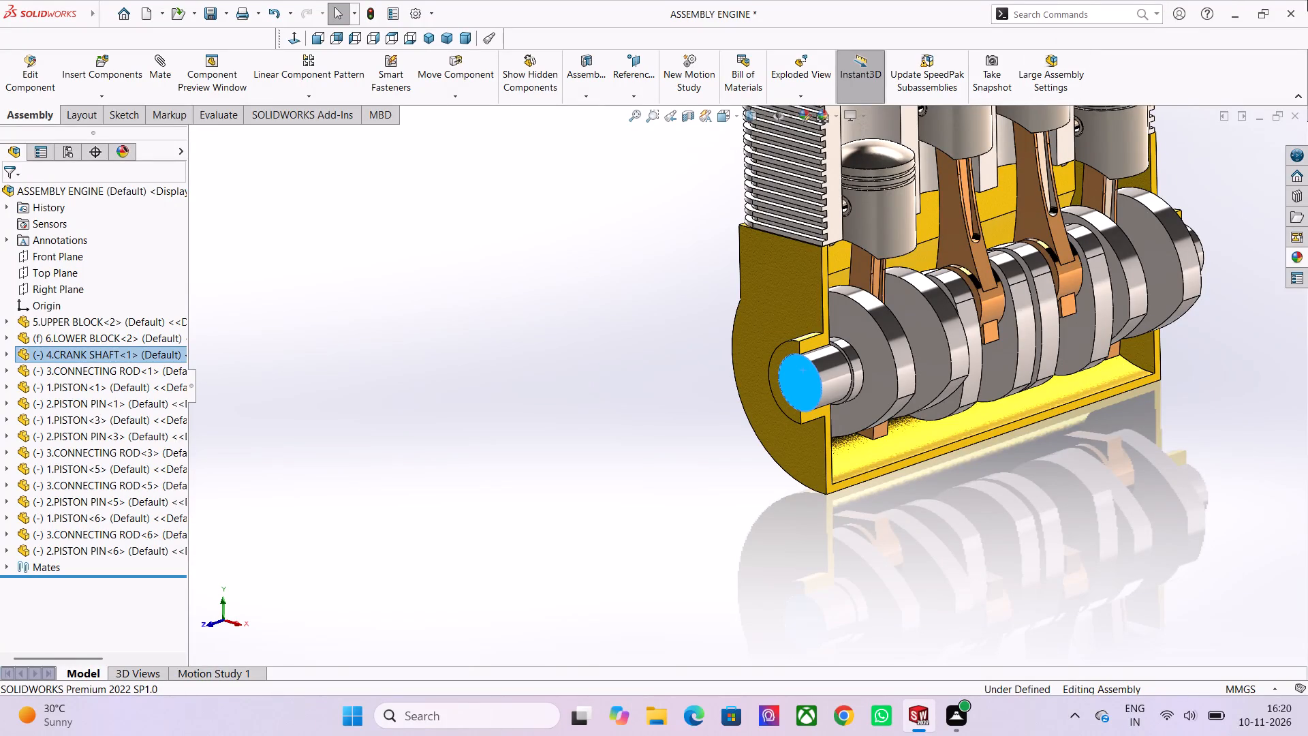
Turn the crankshaft in small then larger movements by its front end face to check the connecting rods following the crank throws.
{"action": "scroll", "coordinate": [608, 349], "scroll_direction": "down", "scroll_amount": 1}
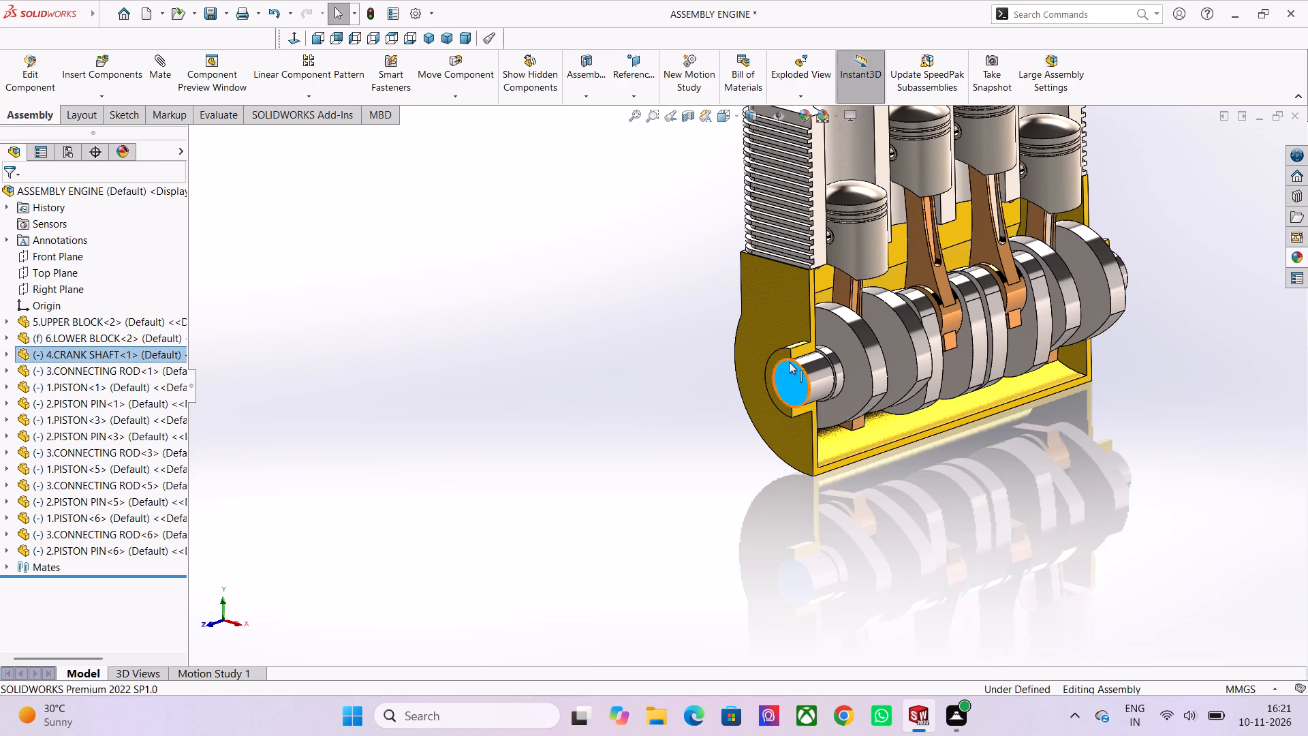
{"action": "left_click_drag", "start_coordinate": [791, 365], "coordinate": [781, 354]}
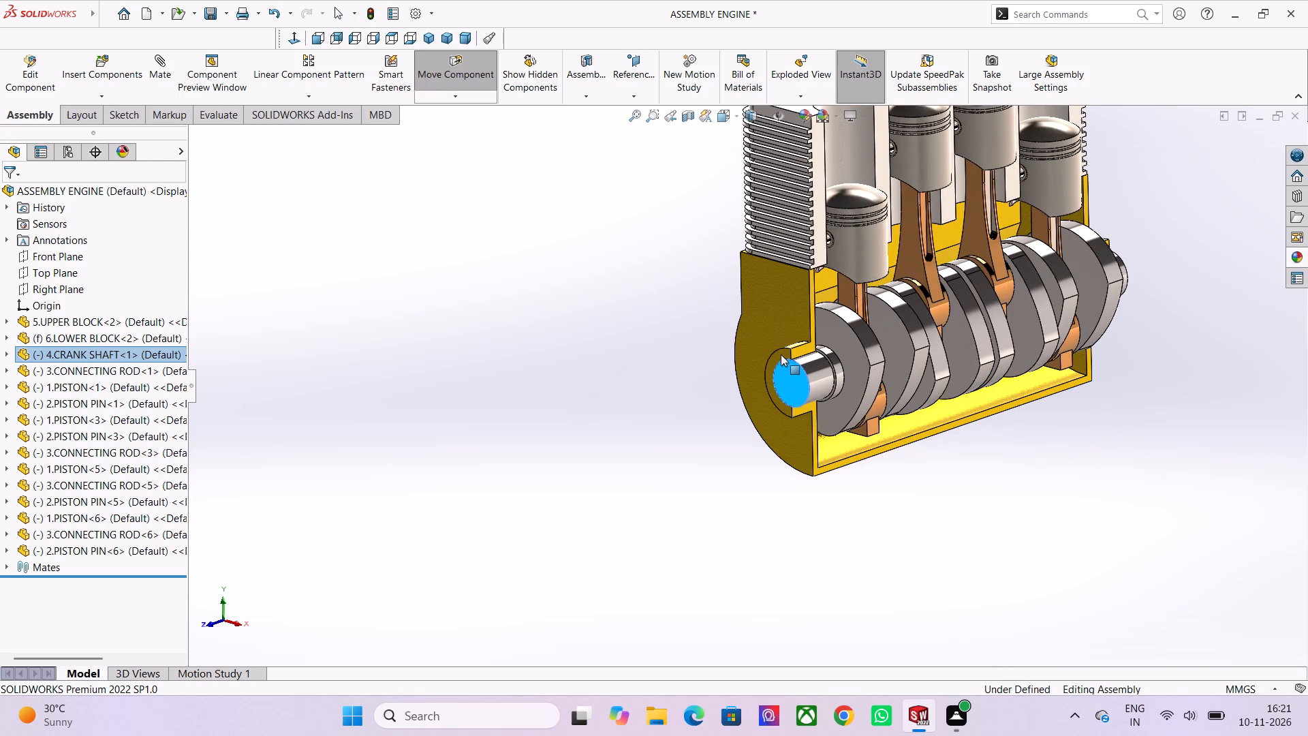
{"action": "left_click_drag", "start_coordinate": [781, 354], "coordinate": [778, 354]}
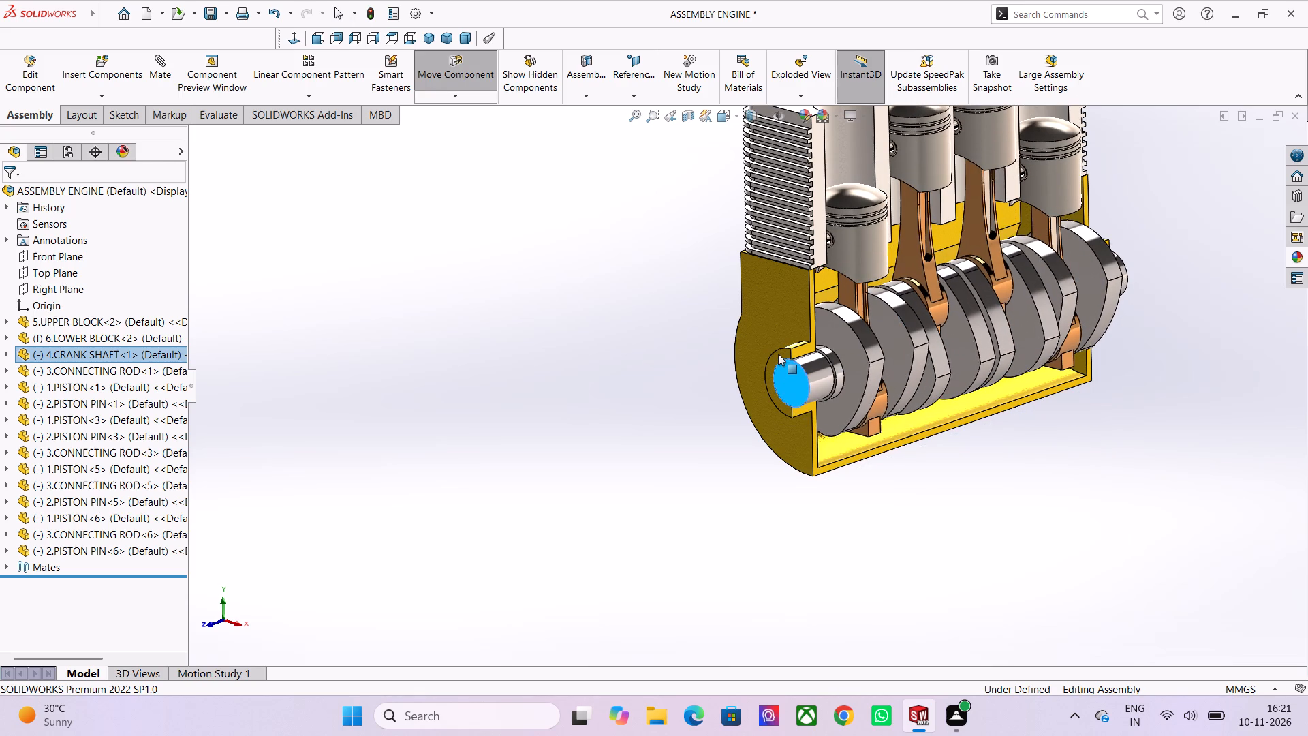
{"action": "left_click_drag", "start_coordinate": [778, 354], "coordinate": [775, 352]}
{"action": "right_click", "coordinate": [775, 352]}
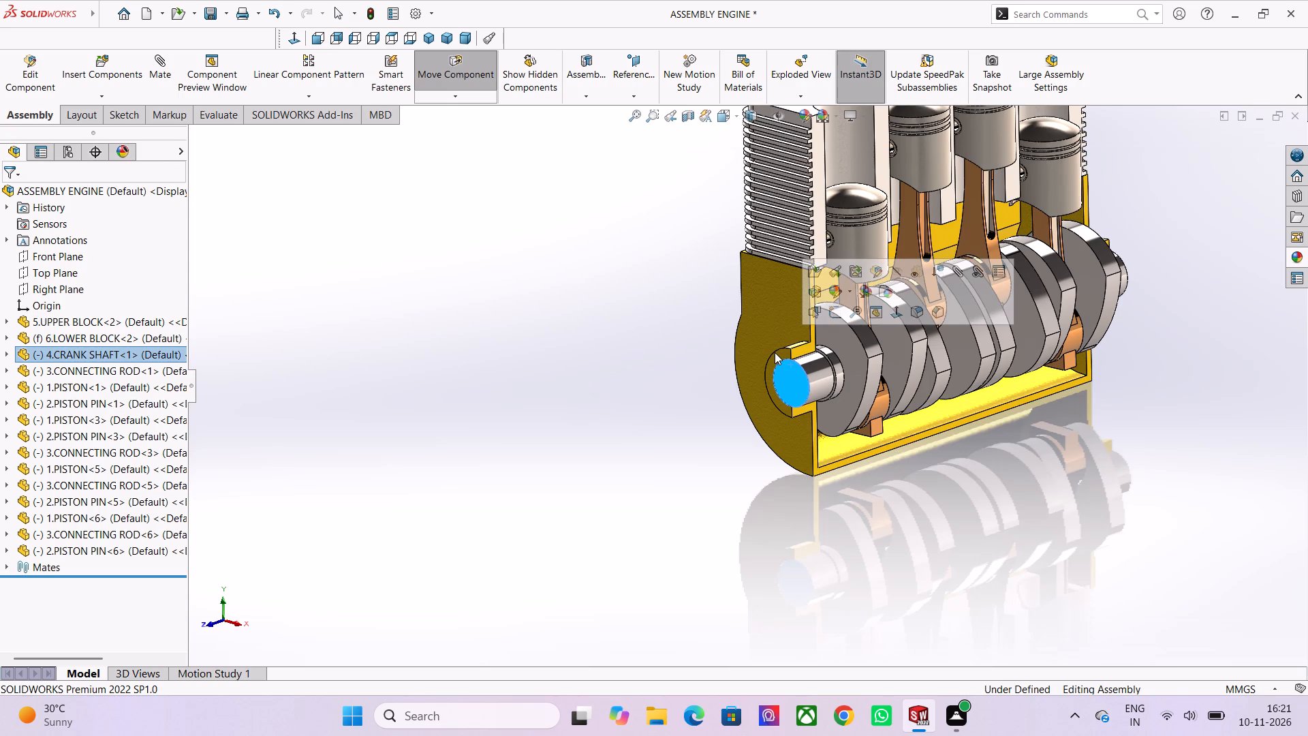
{"action": "left_click_drag", "start_coordinate": [775, 352], "coordinate": [797, 380]}
{"action": "left_click_drag", "start_coordinate": [786, 361], "coordinate": [786, 362]}
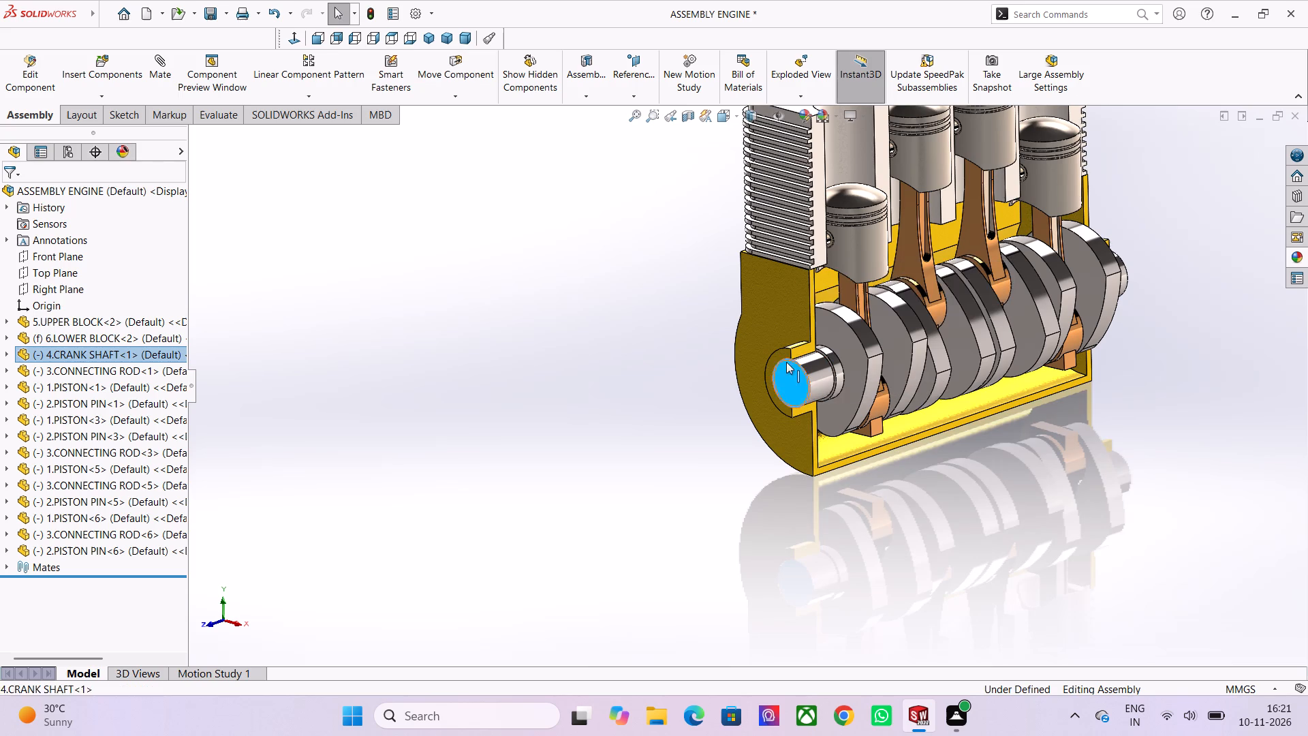
{"action": "left_click_drag", "start_coordinate": [786, 362], "coordinate": [716, 360]}
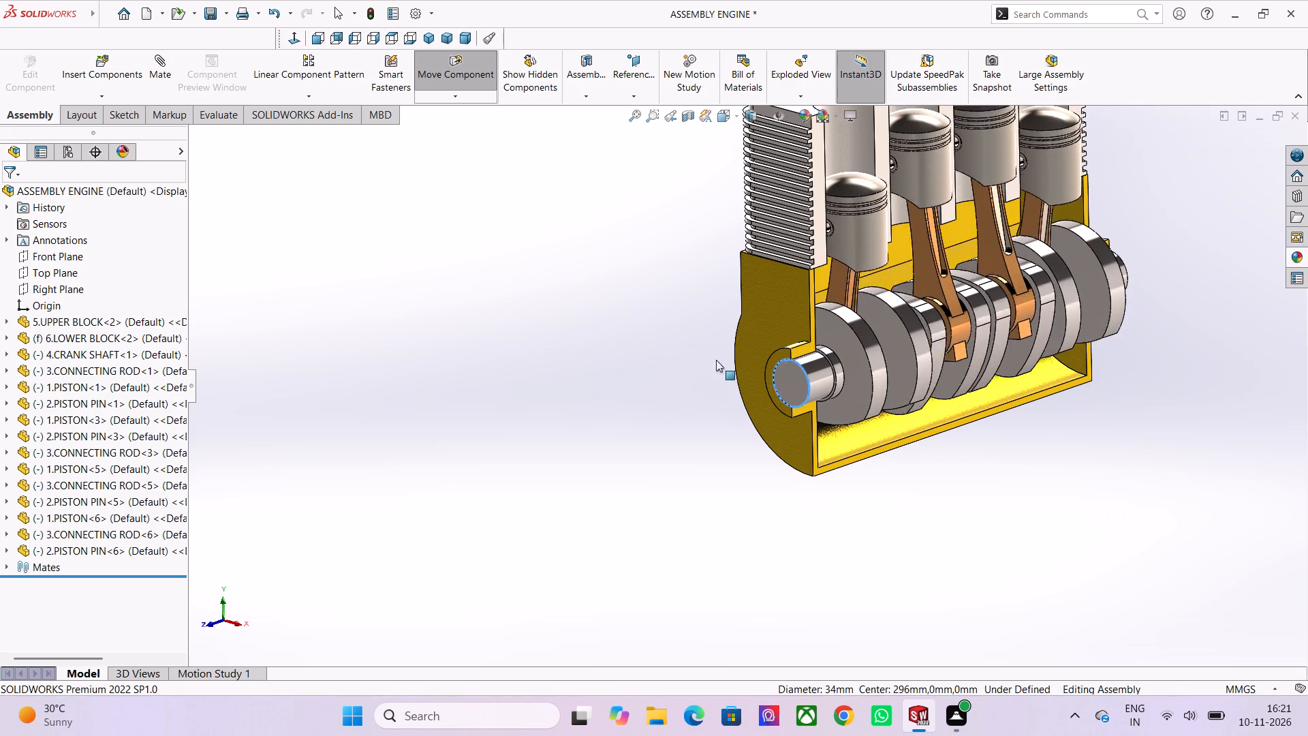
{"action": "left_click_drag", "start_coordinate": [716, 360], "coordinate": [779, 308]}
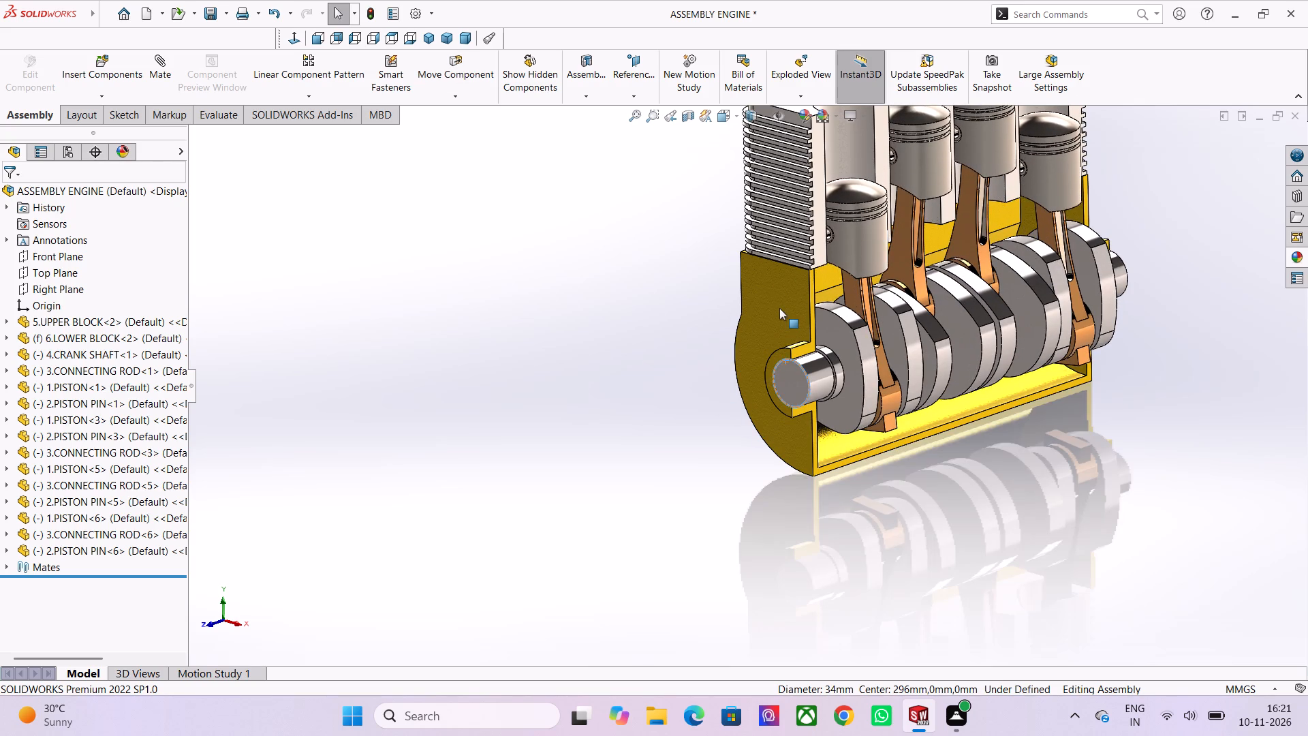
{"action": "left_click", "coordinate": [653, 348]}
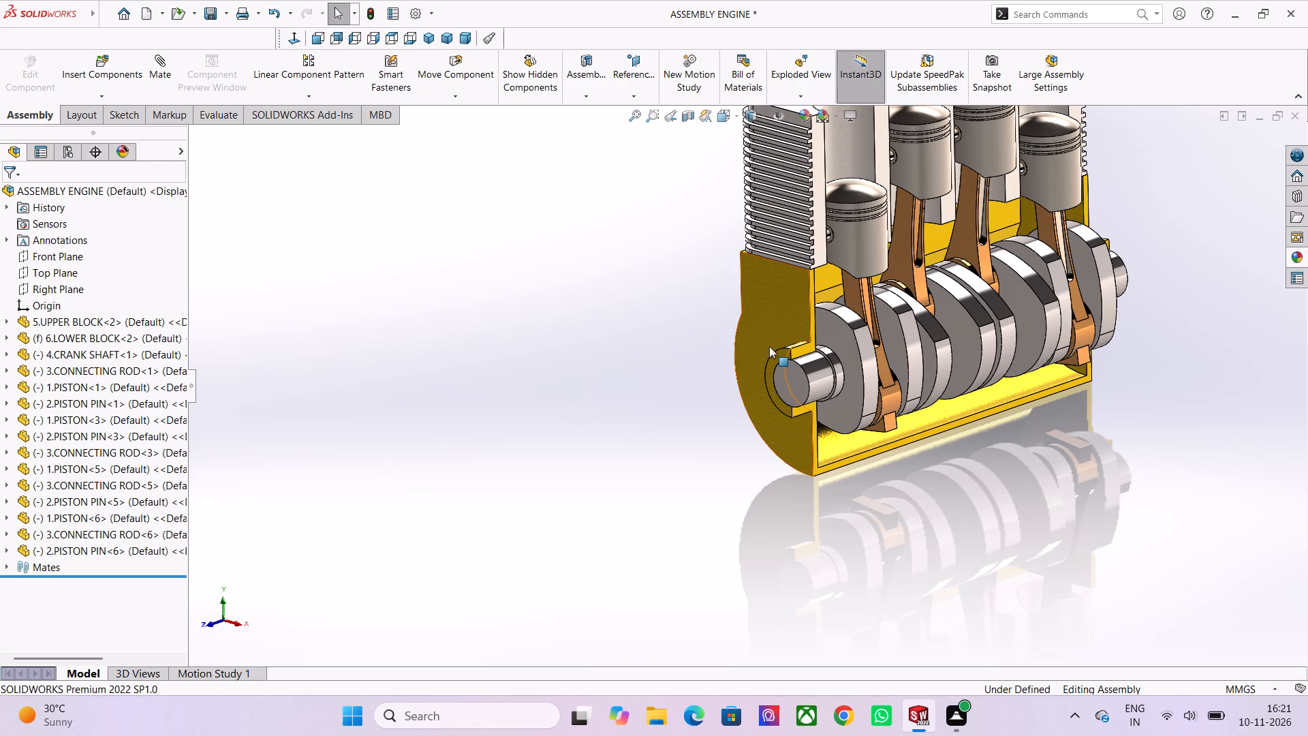
Swing the crankshaft back and forth through wide turns by its front end face to check all four pistons' travel in the sectioned block.
{"action": "scroll", "coordinate": [808, 248], "scroll_direction": "down", "scroll_amount": 3}
{"action": "scroll", "coordinate": [815, 248], "scroll_direction": "up", "scroll_amount": 1}
{"action": "scroll", "coordinate": [879, 313], "scroll_direction": "up", "scroll_amount": 3}
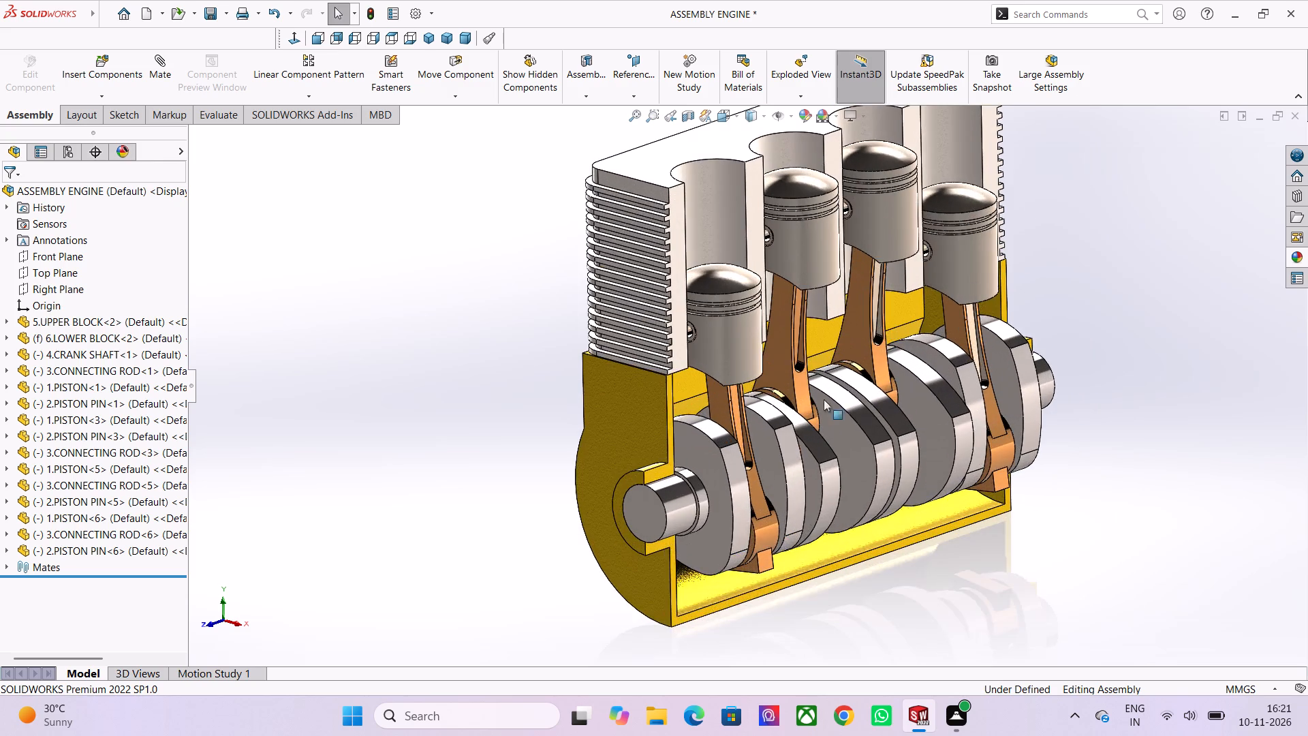
{"action": "scroll", "coordinate": [564, 572], "scroll_direction": "down", "scroll_amount": 2}
{"action": "scroll", "coordinate": [681, 476], "scroll_direction": "up", "scroll_amount": 2}
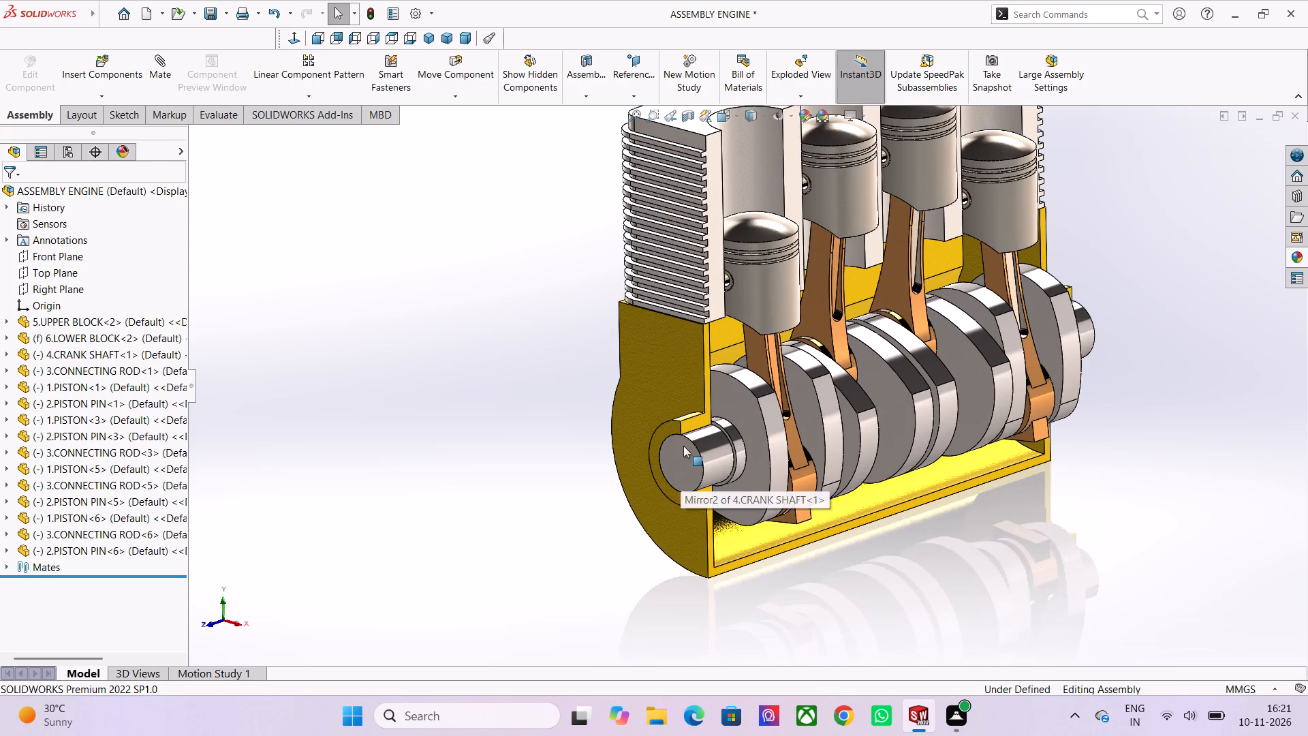
{"action": "left_click_drag", "start_coordinate": [683, 446], "coordinate": [690, 601]}
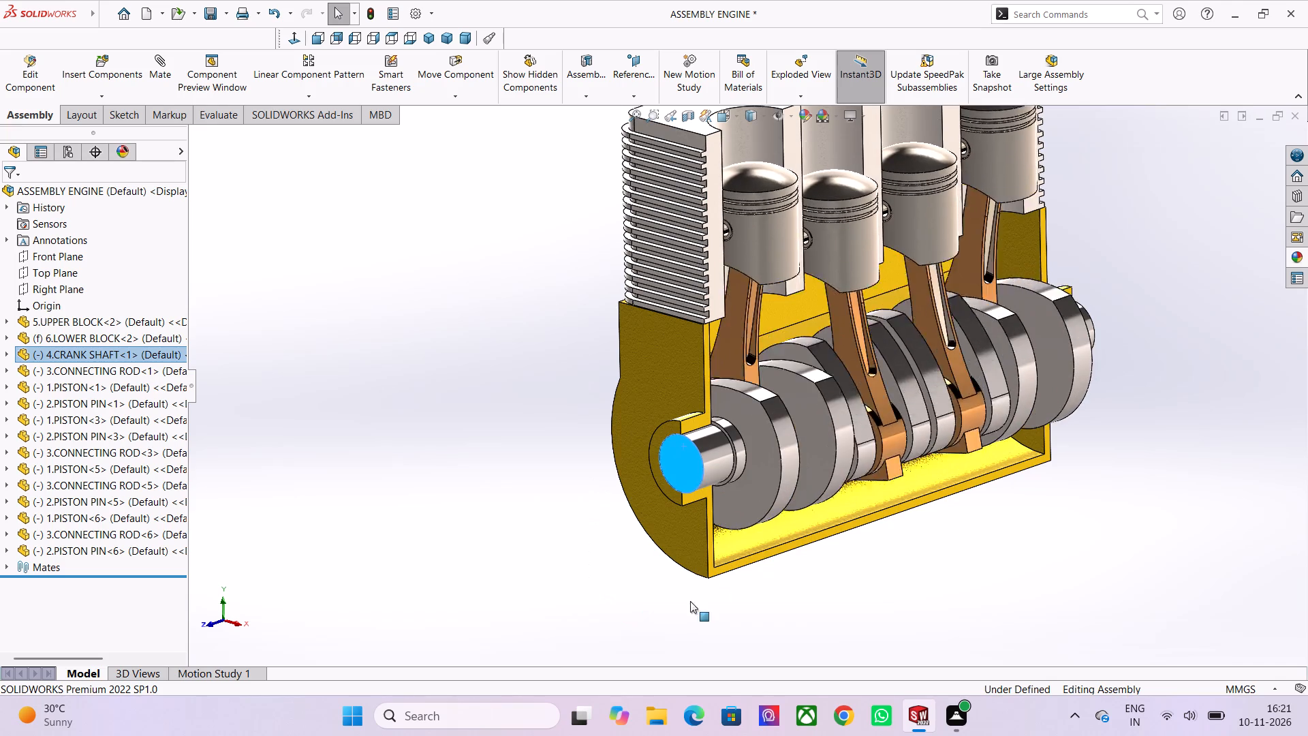
{"action": "left_click_drag", "start_coordinate": [690, 601], "coordinate": [676, 461]}
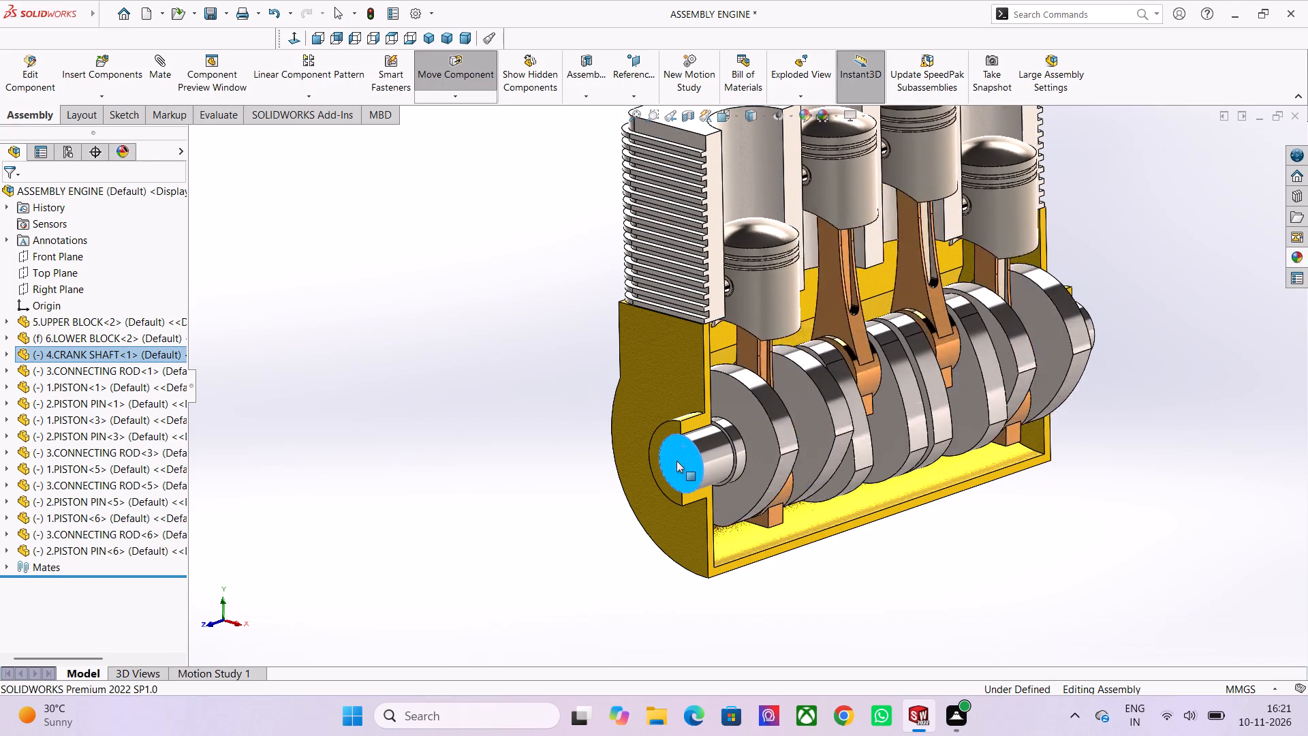
{"action": "left_click_drag", "start_coordinate": [676, 461], "coordinate": [609, 457]}
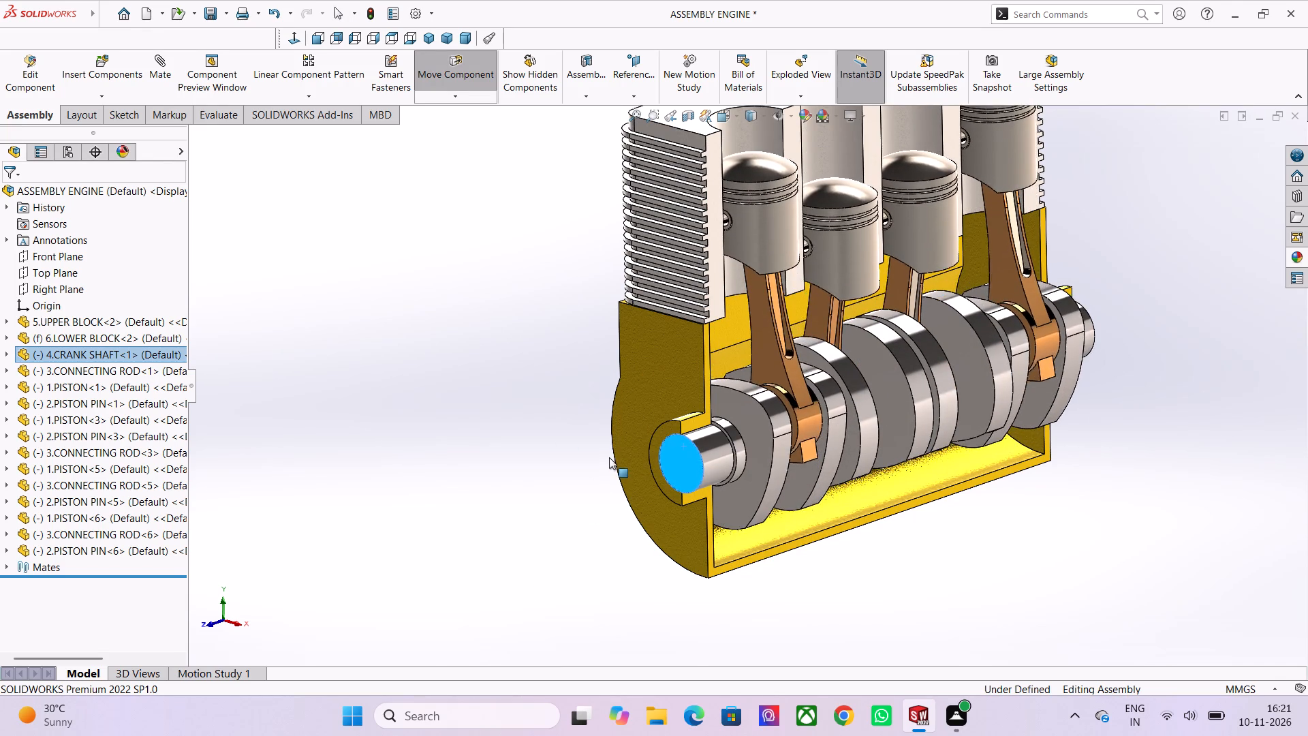
{"action": "left_click_drag", "start_coordinate": [609, 457], "coordinate": [691, 441]}
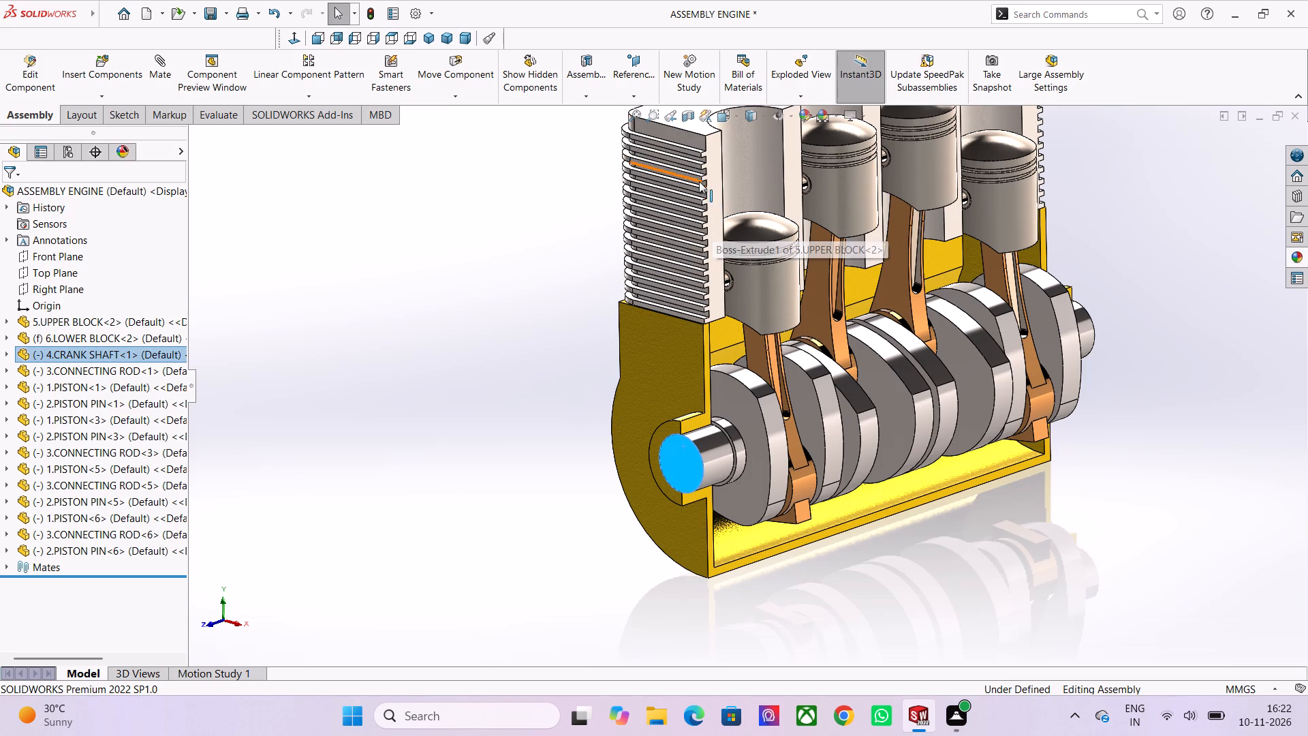
{"action": "scroll", "coordinate": [682, 179], "scroll_direction": "up", "scroll_amount": 1}
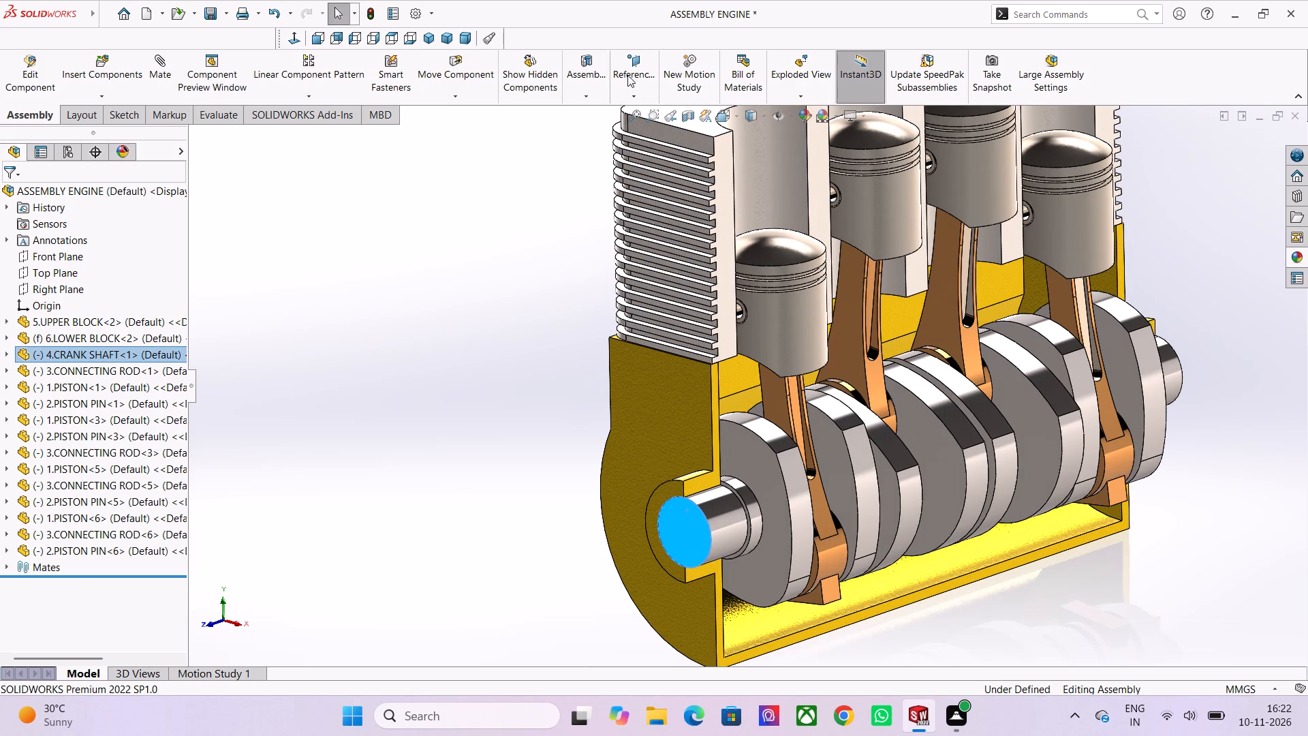
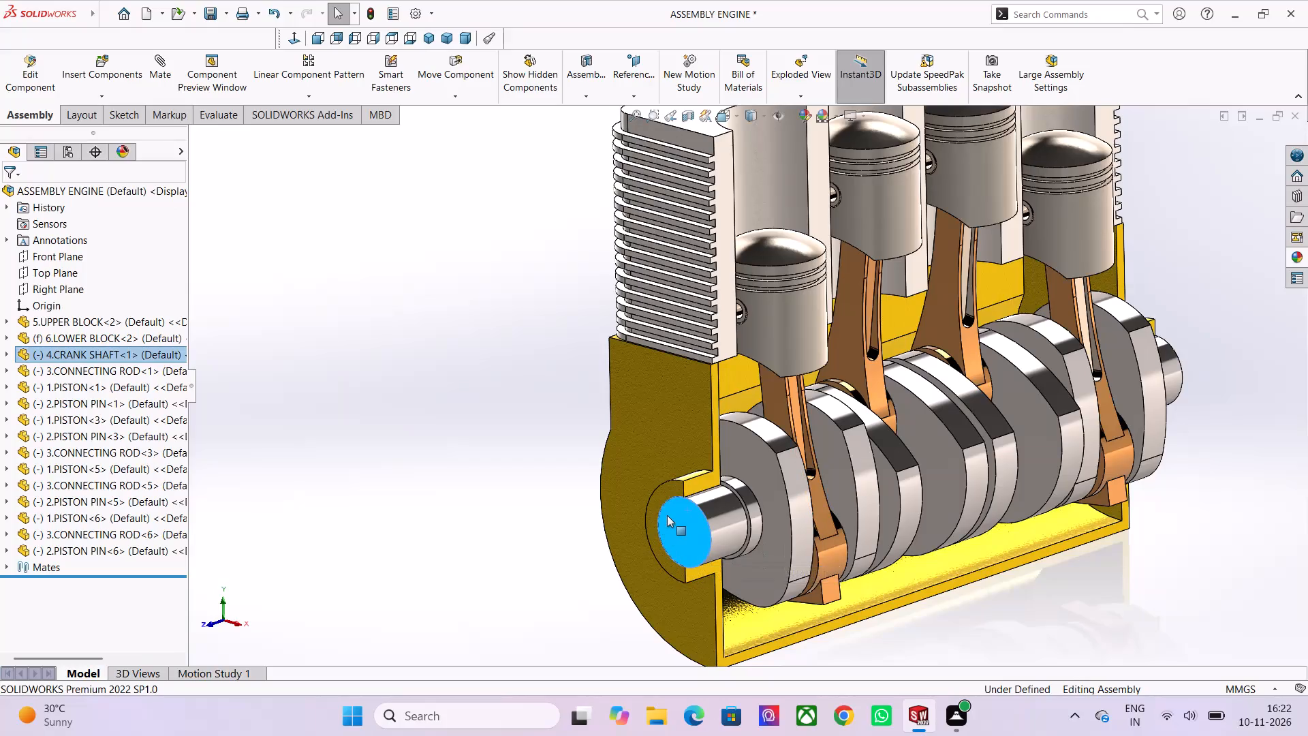
Rotate the crankshaft further in both directions by its front end face to recheck the piston and connecting rod movement.
{"action": "left_click_drag", "start_coordinate": [676, 508], "coordinate": [718, 436]}
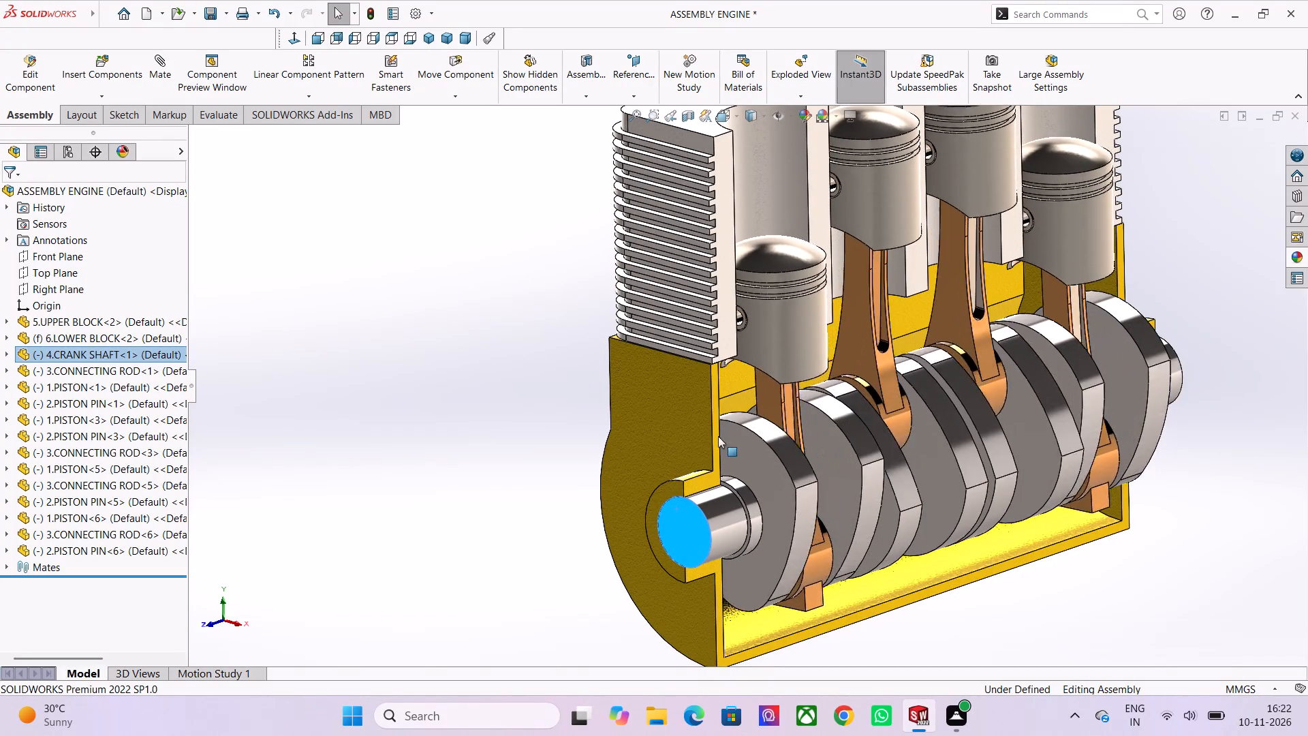
{"action": "left_click_drag", "start_coordinate": [718, 436], "coordinate": [650, 460]}
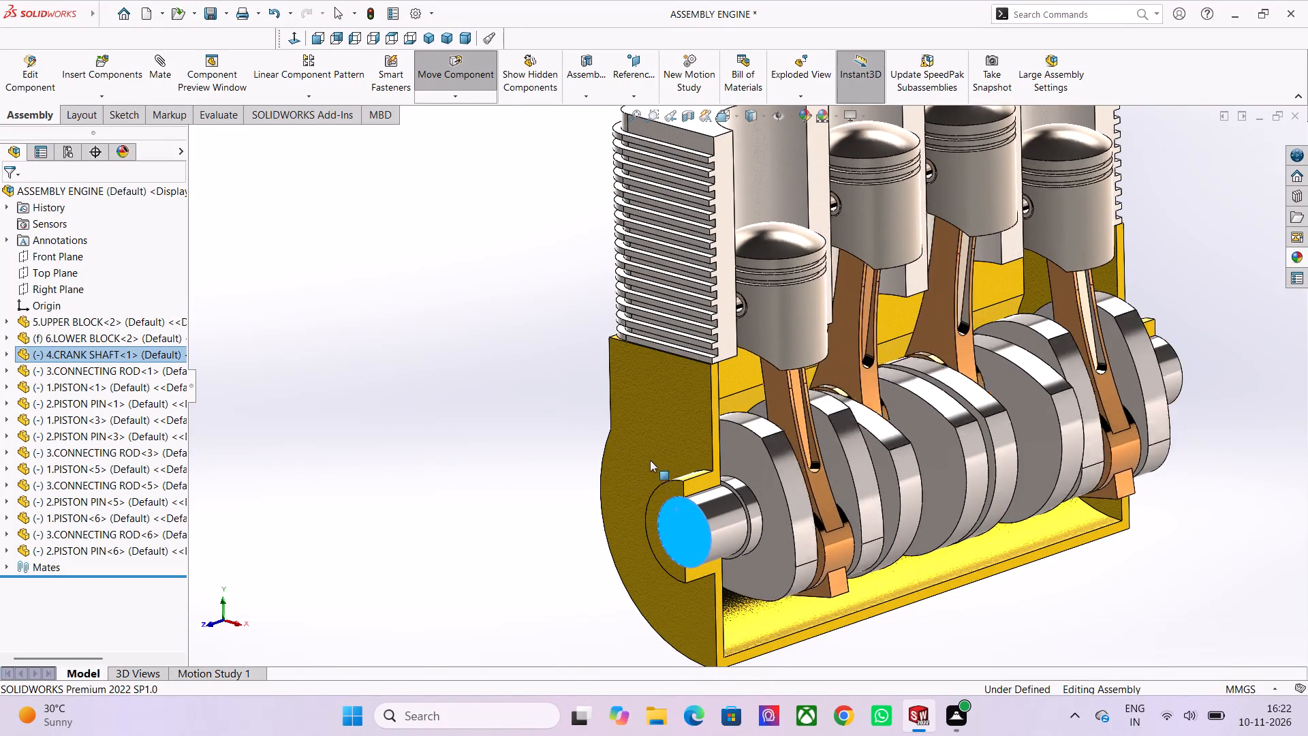
{"action": "left_click_drag", "start_coordinate": [650, 460], "coordinate": [665, 475]}
{"action": "left_click_drag", "start_coordinate": [678, 524], "coordinate": [706, 555]}
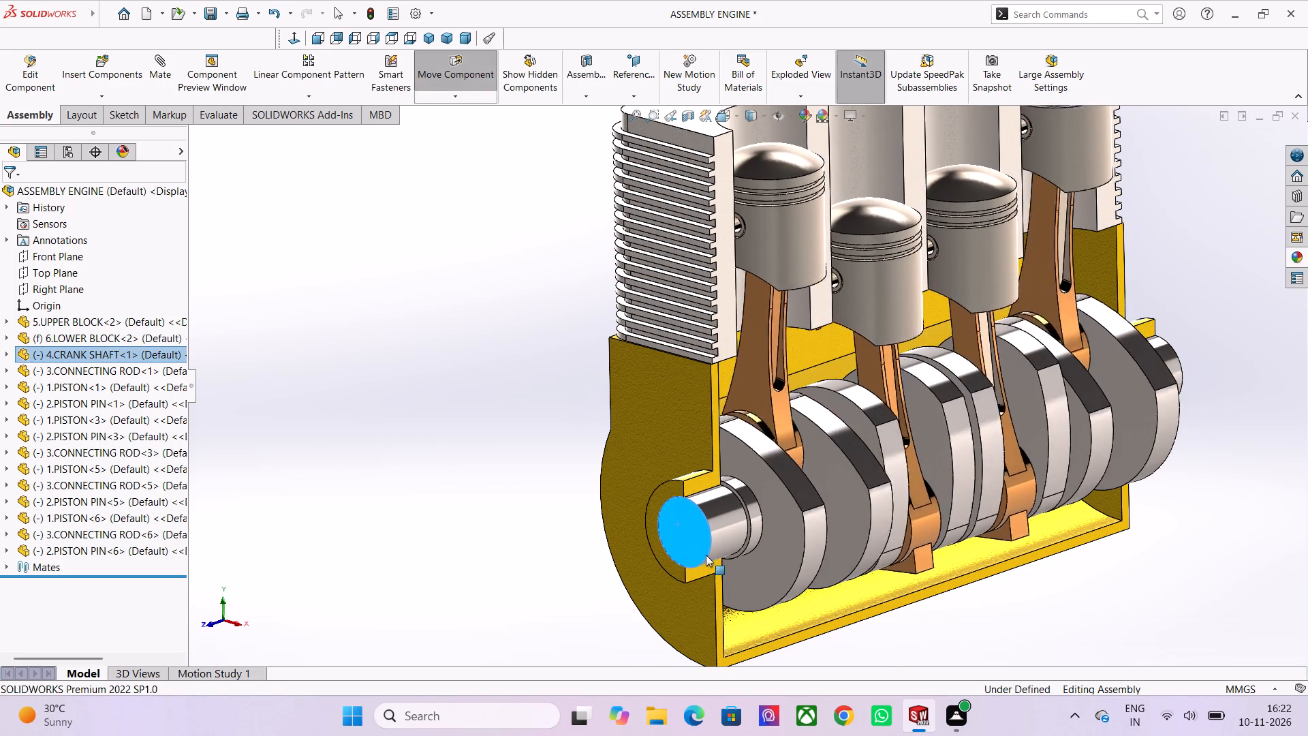
{"action": "left_click_drag", "start_coordinate": [706, 555], "coordinate": [664, 589]}
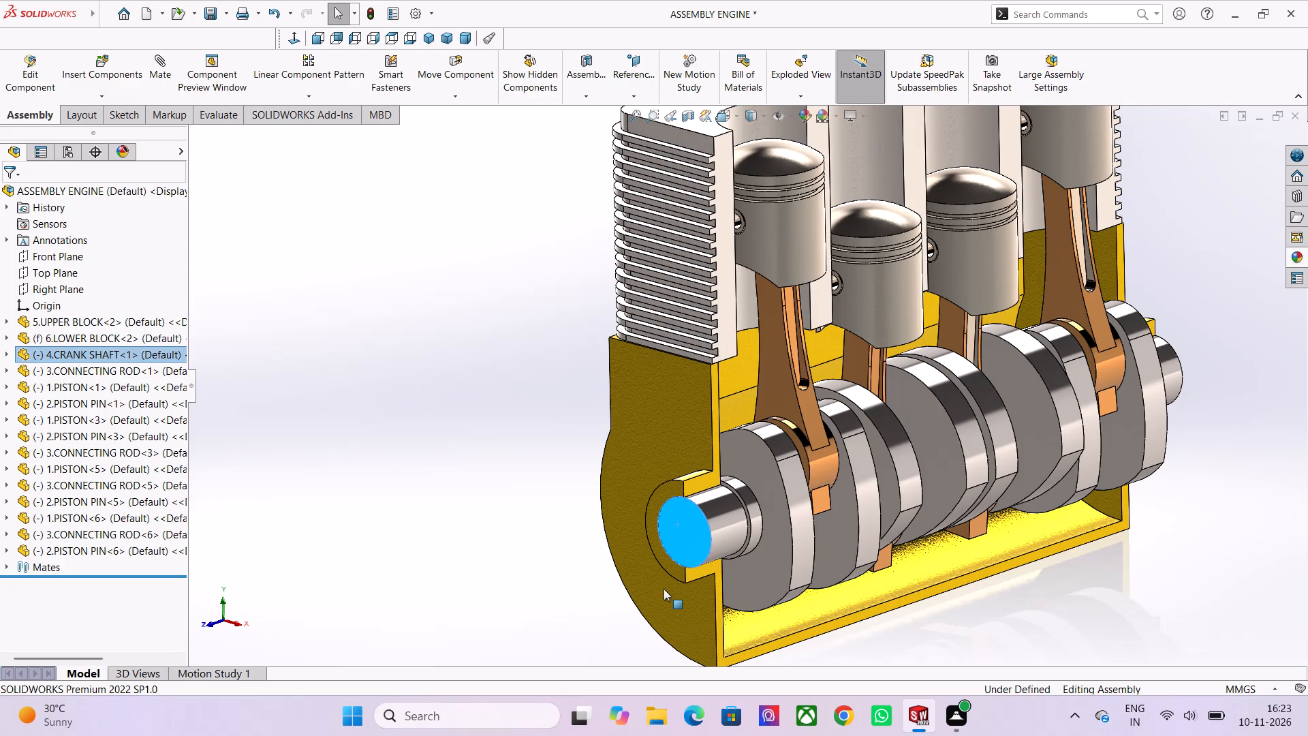
Bring the whole sectioned engine into view and open Motion Study 1.
{"action": "scroll", "coordinate": [879, 448], "scroll_direction": "down", "scroll_amount": 2}
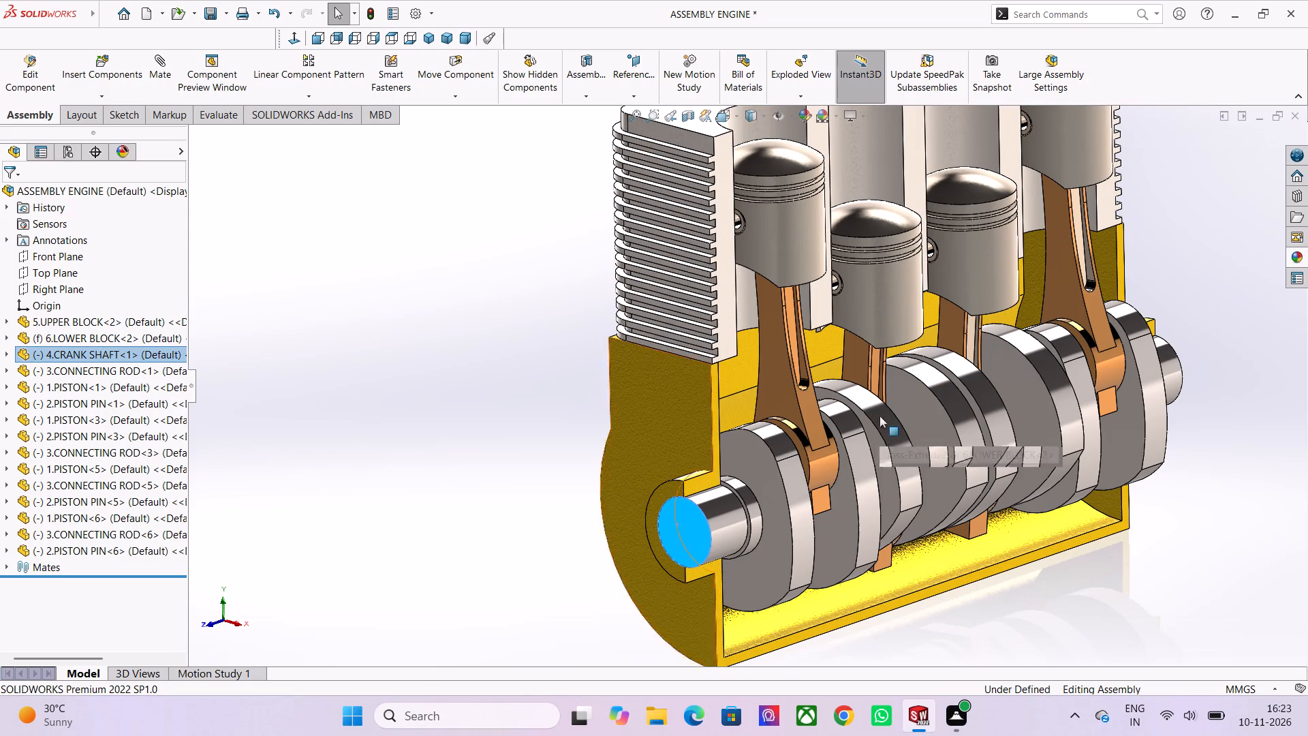
{"action": "scroll", "coordinate": [879, 416], "scroll_direction": "down", "scroll_amount": 2}
{"action": "middle_click", "coordinate": [873, 382]}
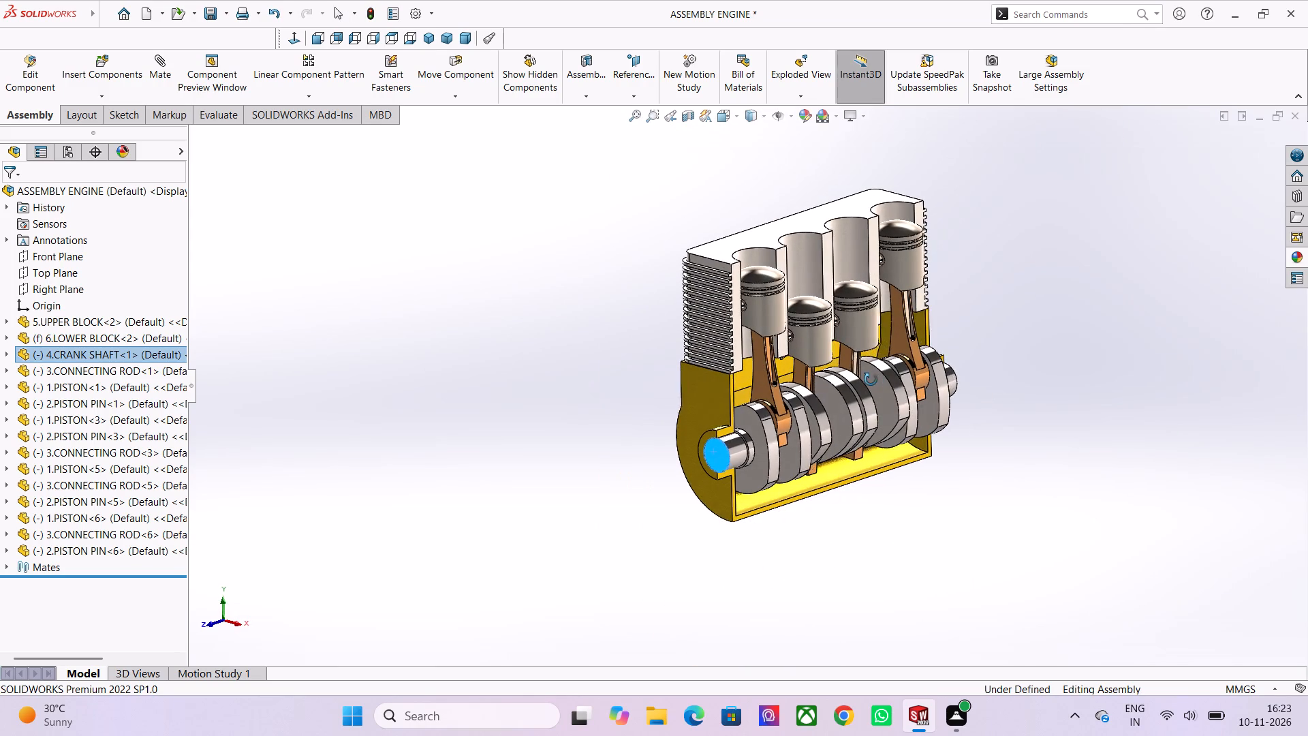
{"action": "scroll", "coordinate": [862, 375], "scroll_direction": "up", "scroll_amount": 1}
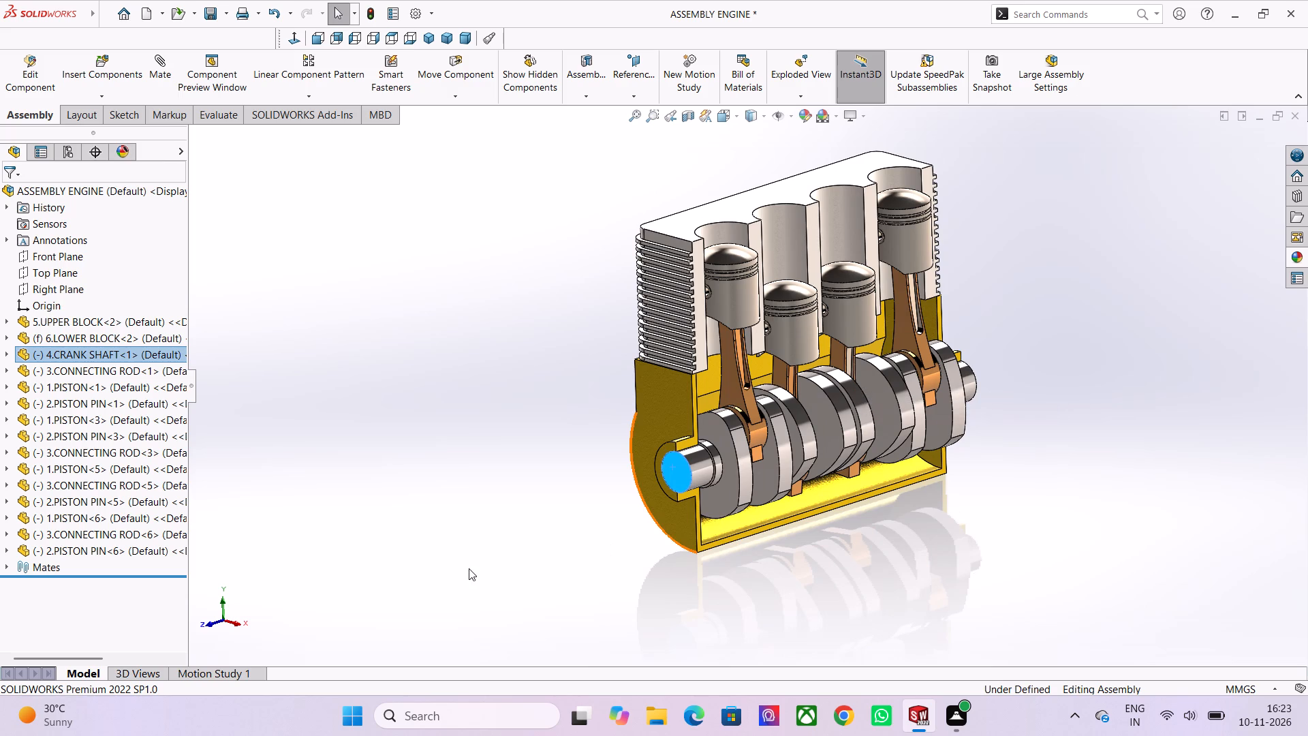
{"action": "left_click", "coordinate": [217, 680]}
{"action": "left_click", "coordinate": [217, 673]}
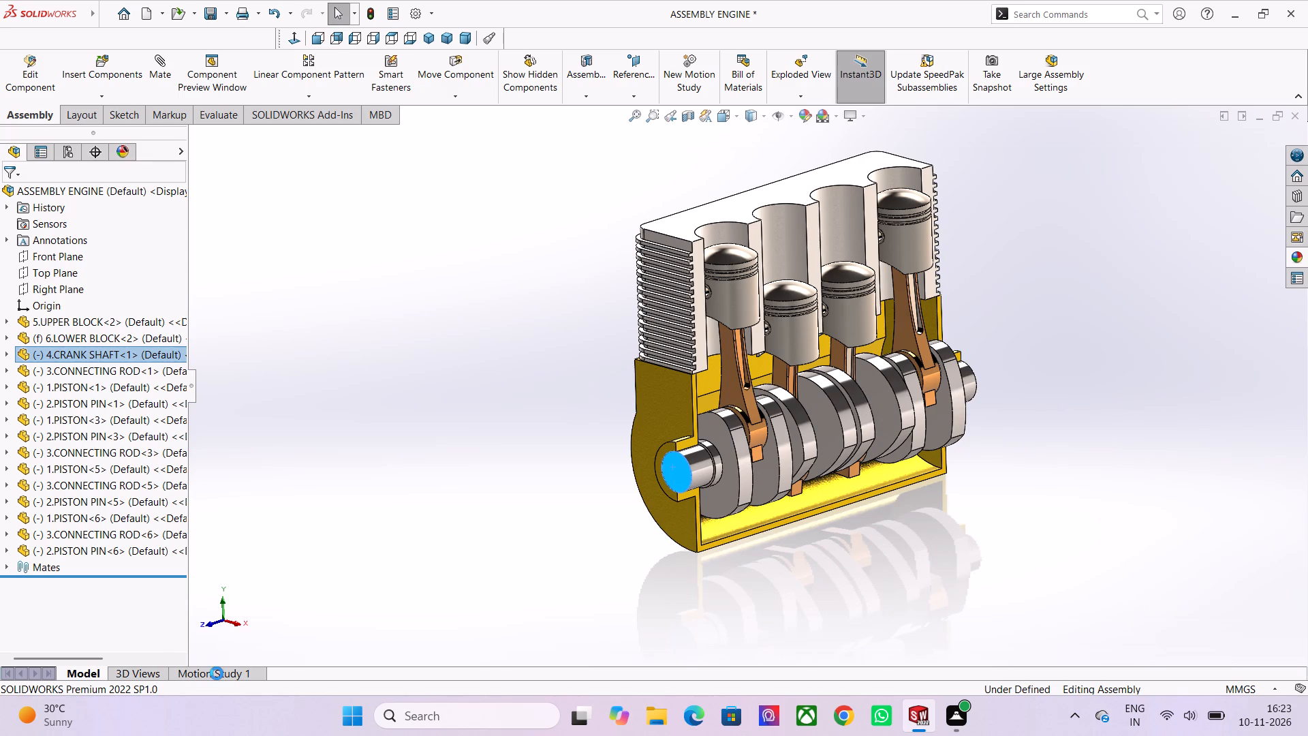
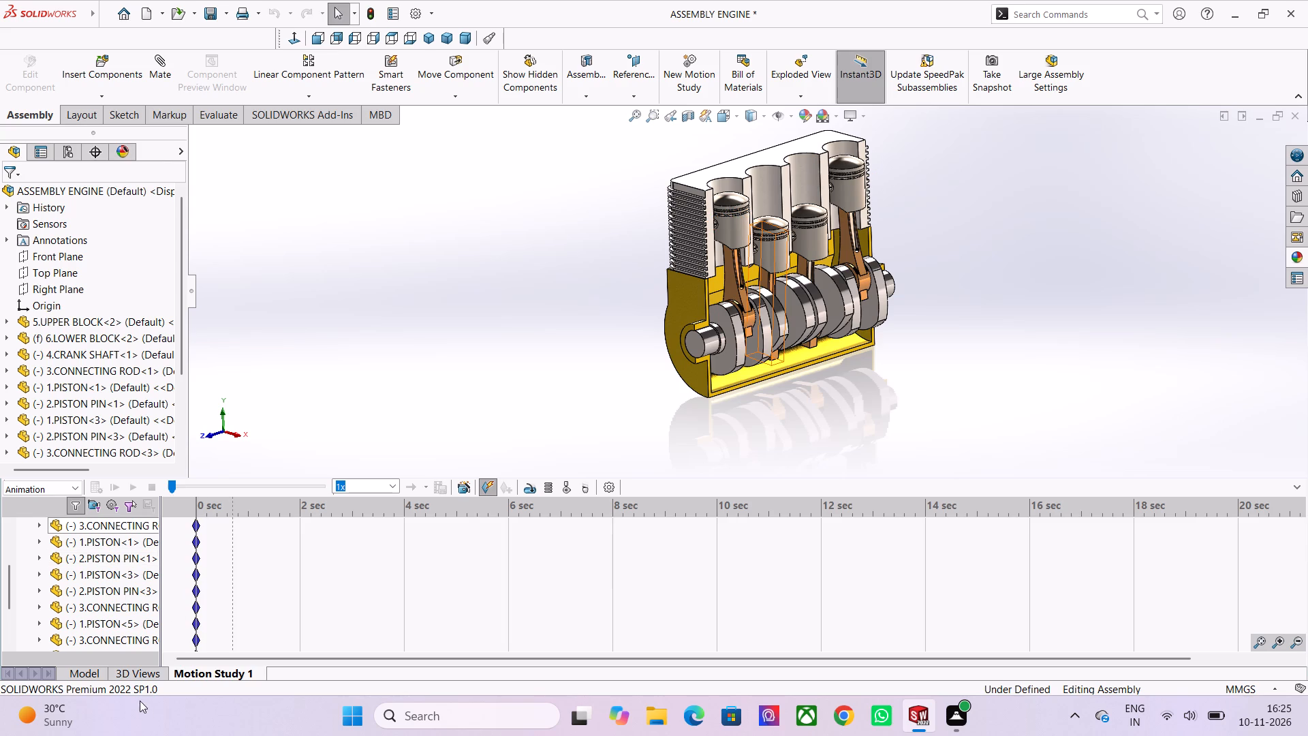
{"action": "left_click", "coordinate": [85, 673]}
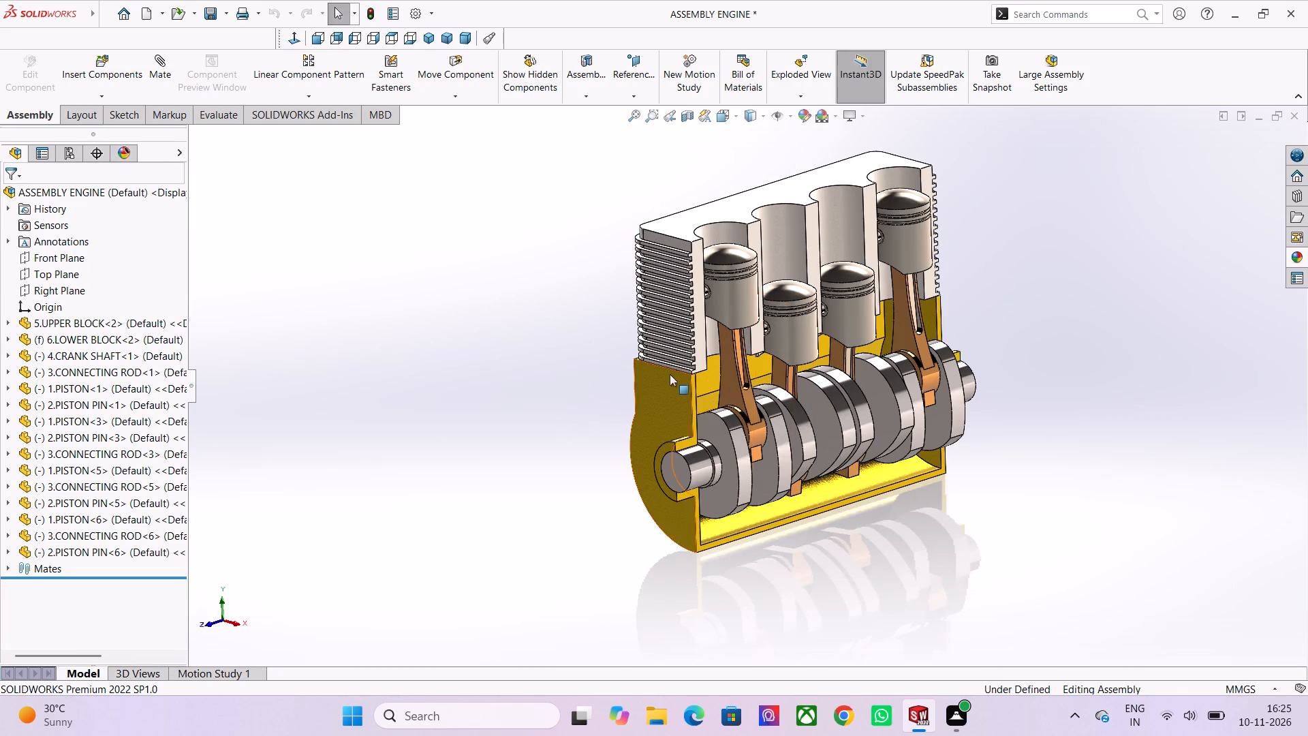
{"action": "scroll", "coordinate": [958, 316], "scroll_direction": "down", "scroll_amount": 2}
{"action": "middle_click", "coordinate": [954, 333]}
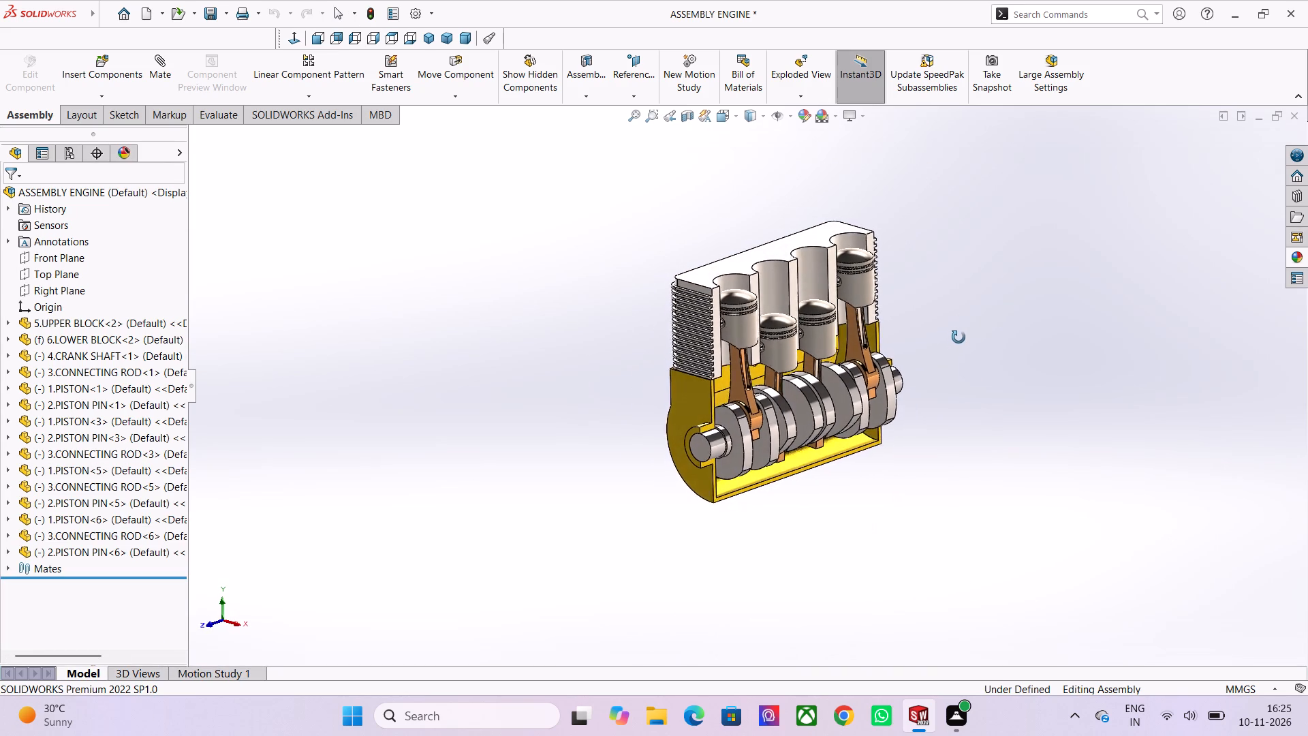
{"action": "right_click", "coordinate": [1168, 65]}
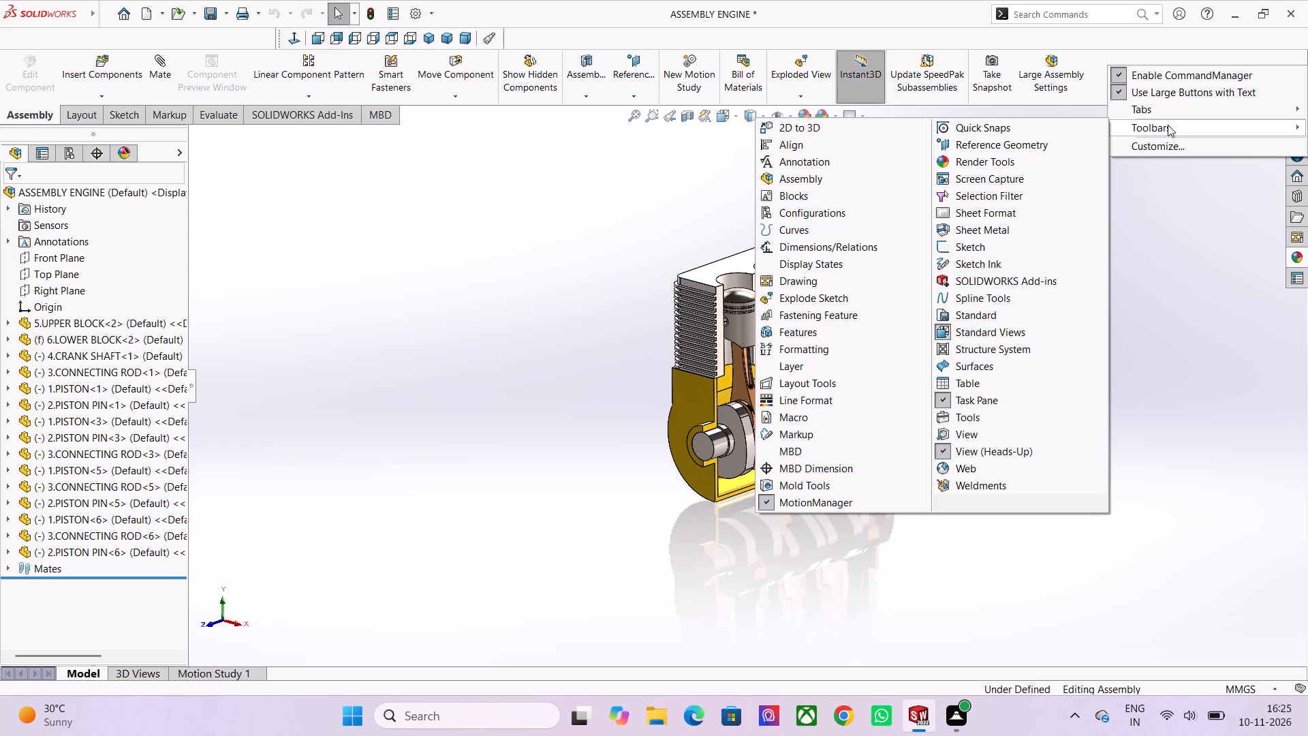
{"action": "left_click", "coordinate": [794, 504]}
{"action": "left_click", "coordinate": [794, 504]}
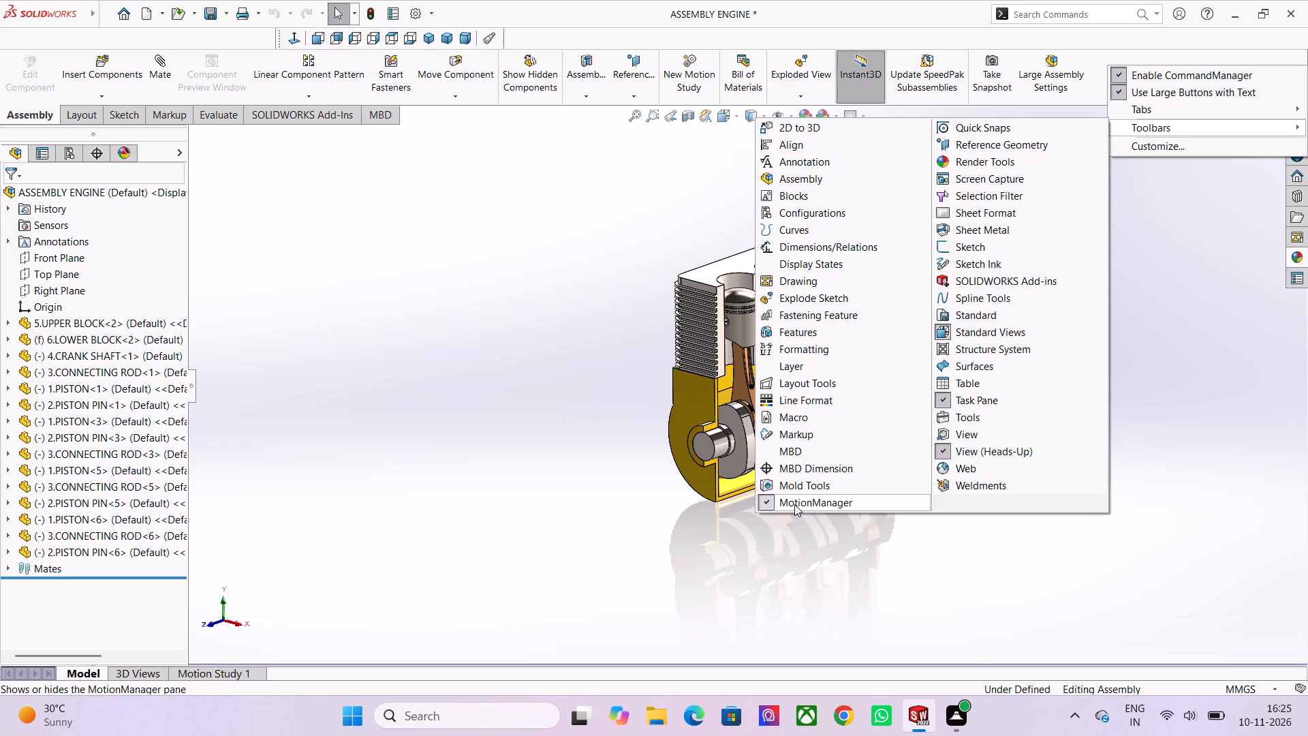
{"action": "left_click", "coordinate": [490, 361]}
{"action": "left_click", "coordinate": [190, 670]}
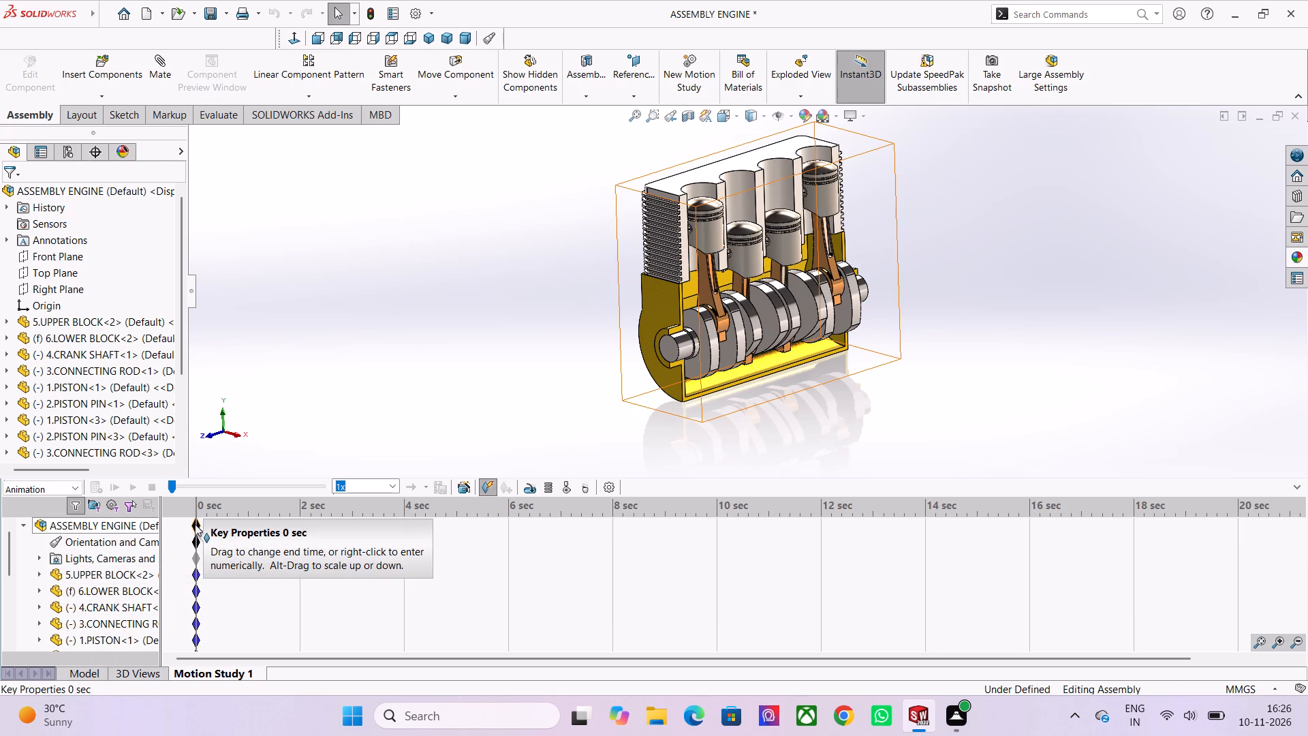
Set the animation length to 10 seconds by moving the top-level assembly's end key on the Motion Study 1 timeline.
{"action": "left_click_drag", "start_coordinate": [195, 524], "coordinate": [722, 539]}
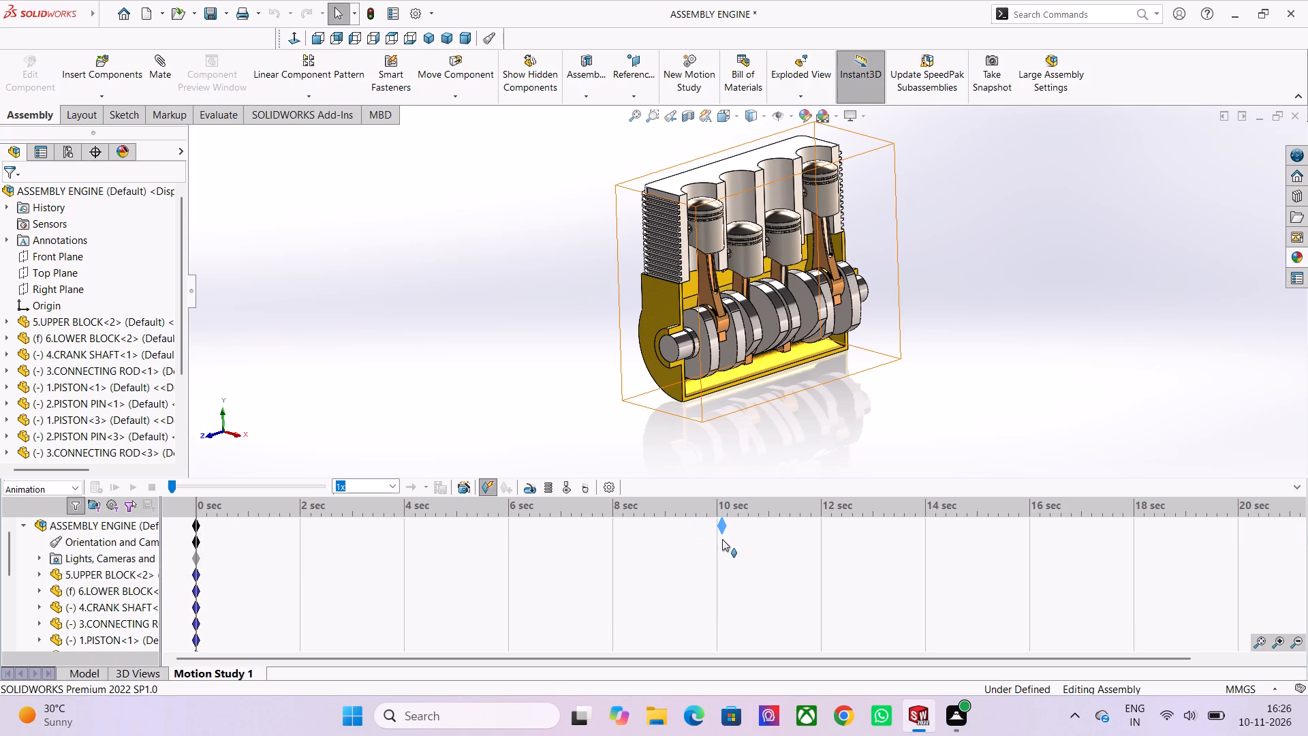
{"action": "left_click_drag", "start_coordinate": [722, 539], "coordinate": [717, 538]}
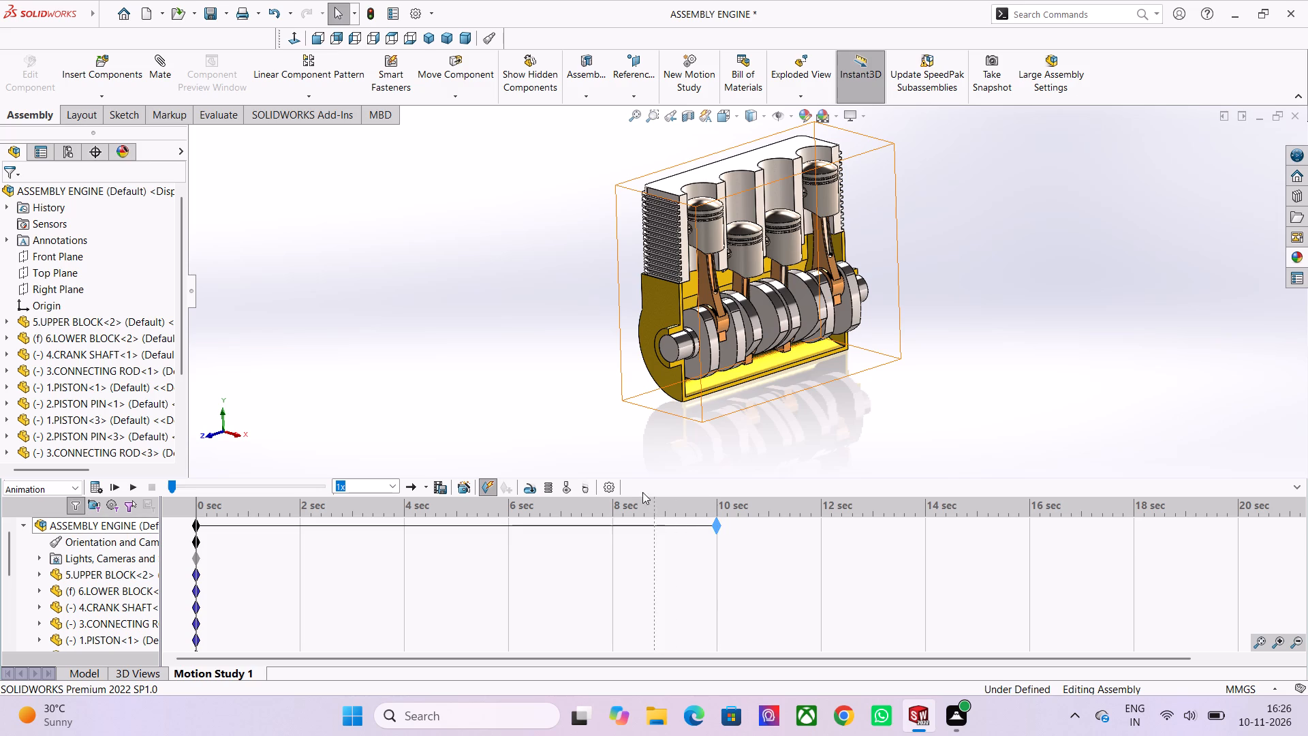
Set the motion study's animation frame rate to 50 frames per second.
{"action": "left_click", "coordinate": [613, 487]}
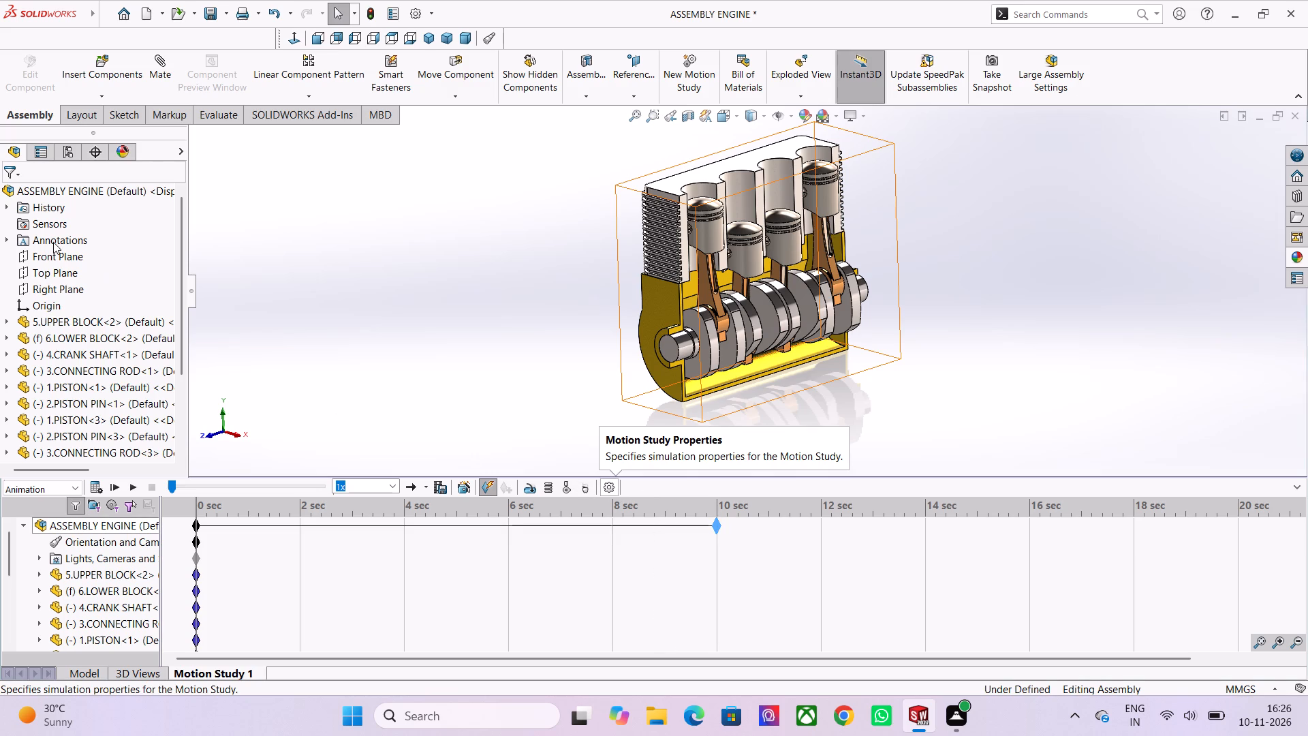
{"action": "double_click", "coordinate": [51, 261]}
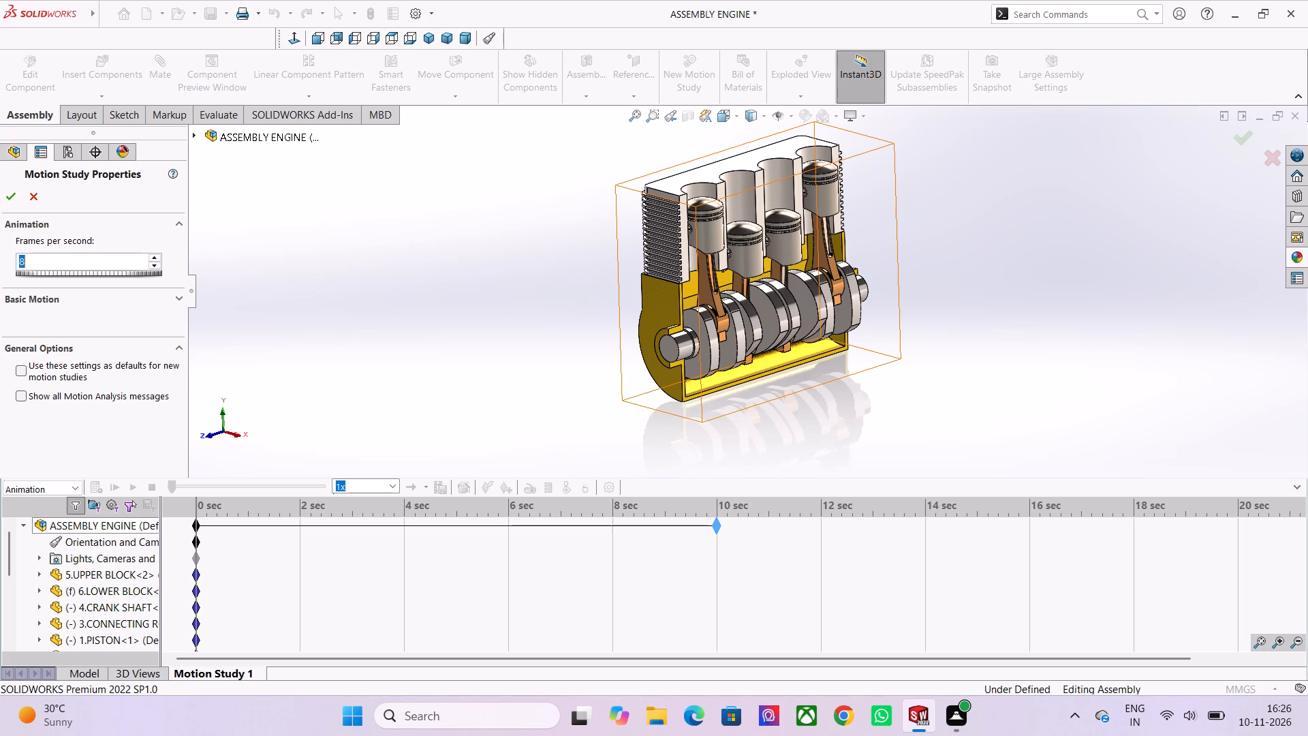
{"action": "type", "text": "50"}
{"action": "key", "text": "Return"}
{"action": "key", "text": "Return"}
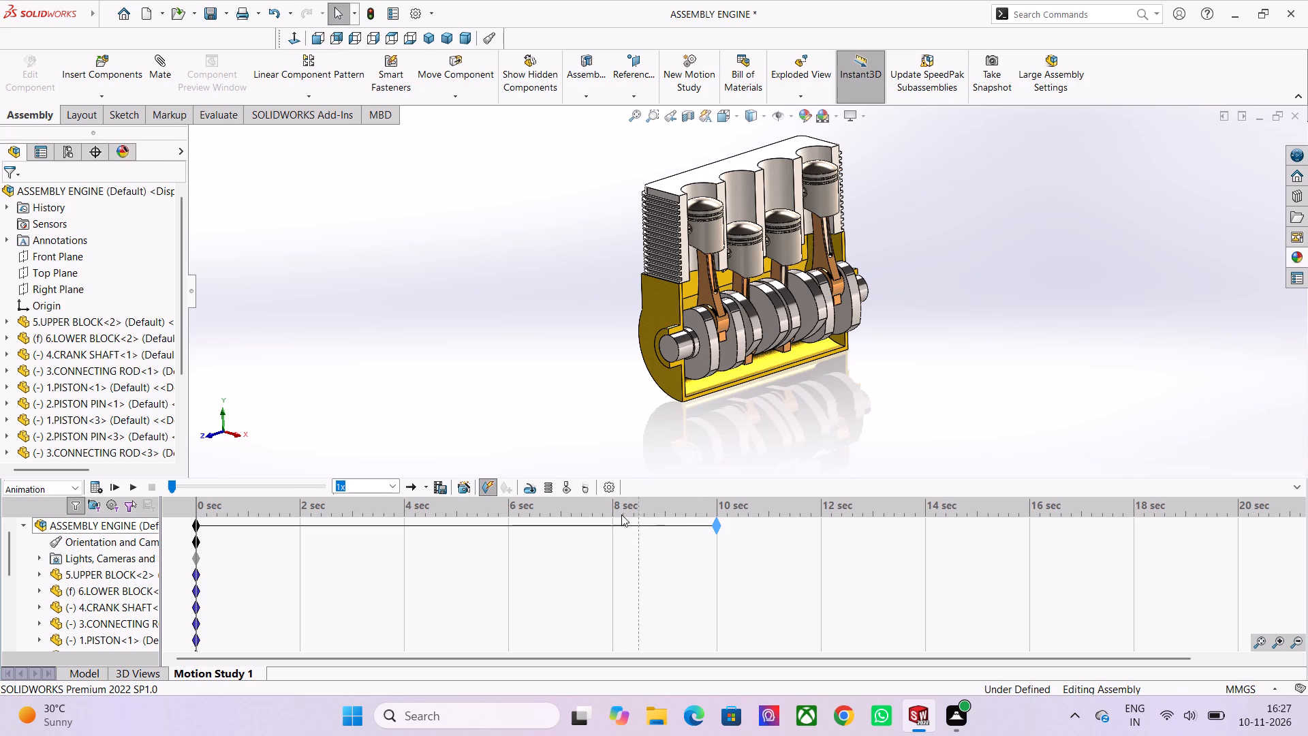
Add a rotary motor on the crankshaft's front end cylindrical face, with reversed direction and a constant speed of 40 RPM.
{"action": "left_click", "coordinate": [527, 487]}
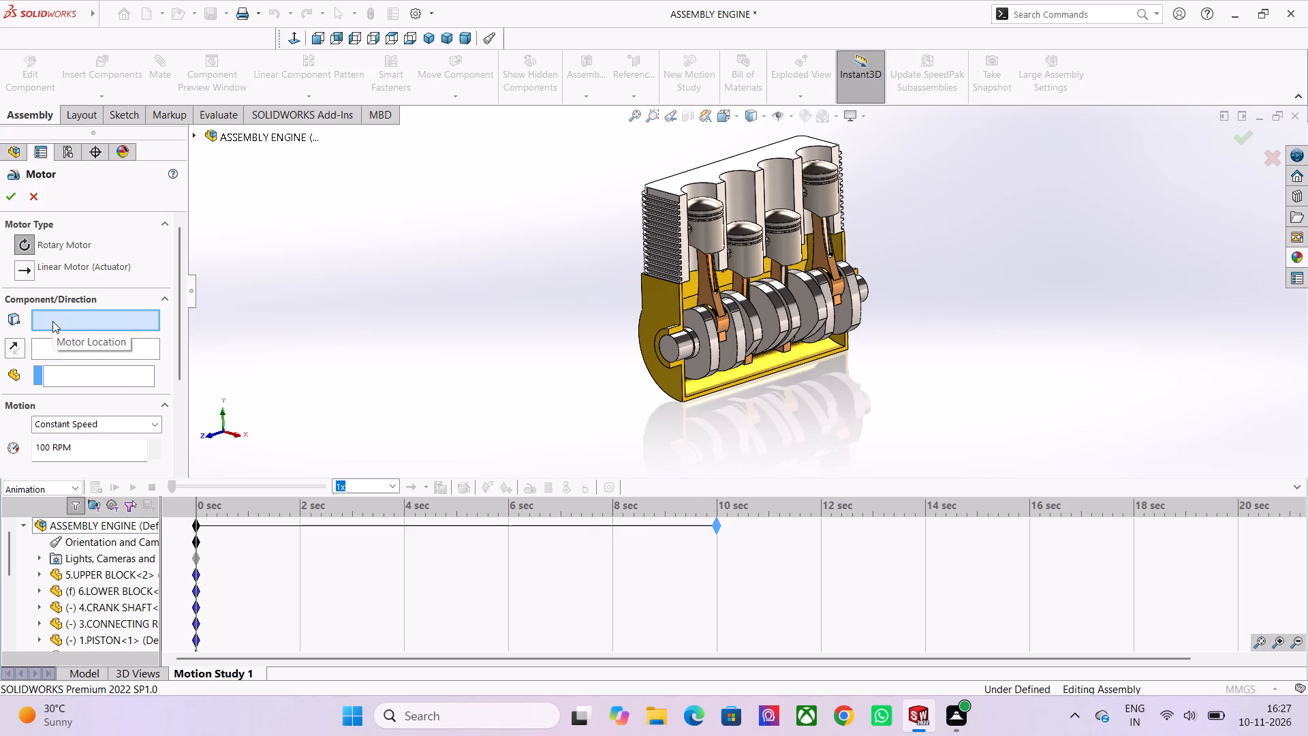
{"action": "left_click", "coordinate": [52, 320]}
{"action": "left_click", "coordinate": [683, 341]}
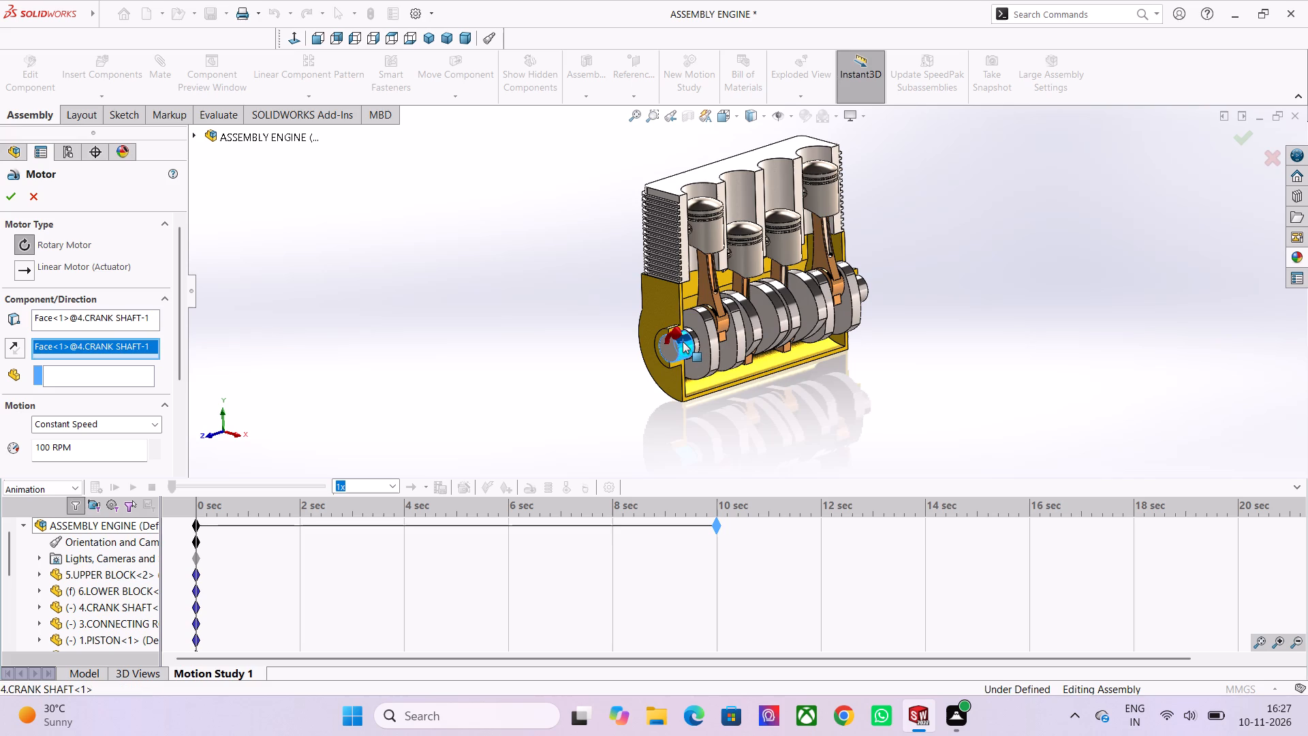
{"action": "left_click", "coordinate": [12, 346]}
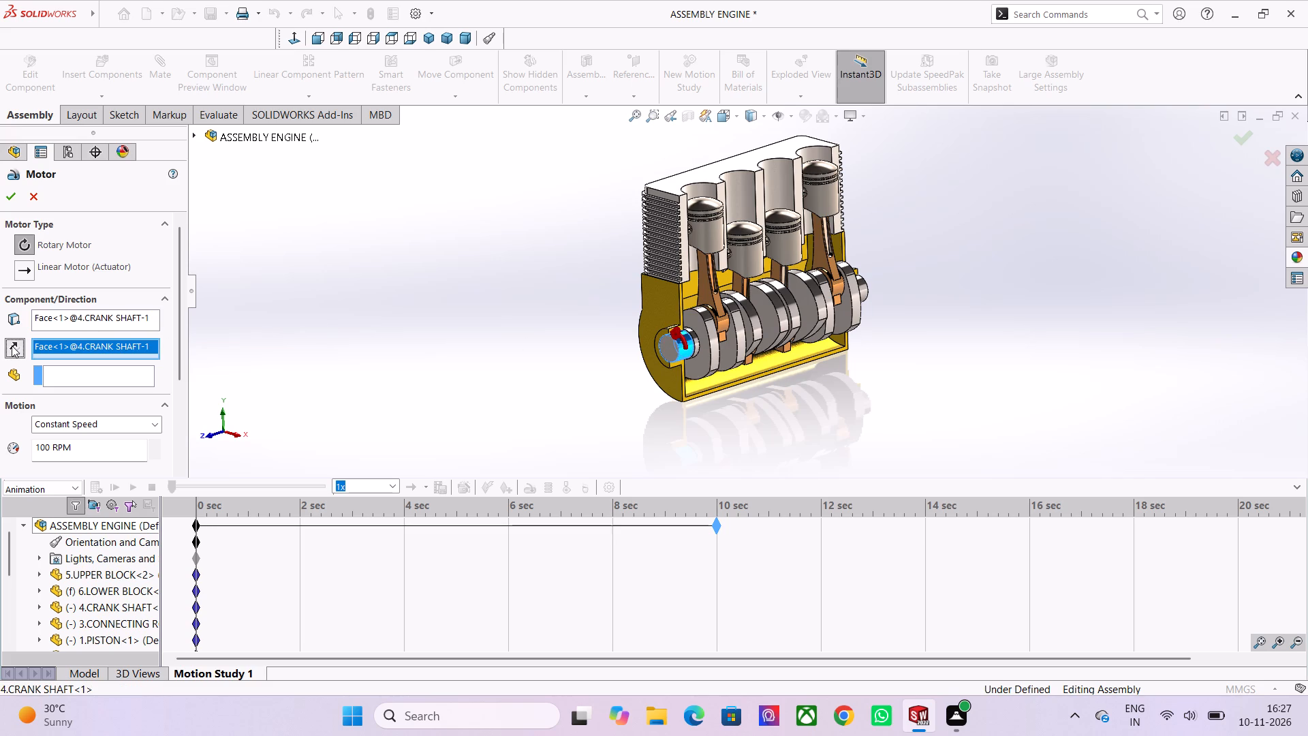
{"action": "left_click", "coordinate": [80, 445]}
{"action": "double_click", "coordinate": [81, 445]}
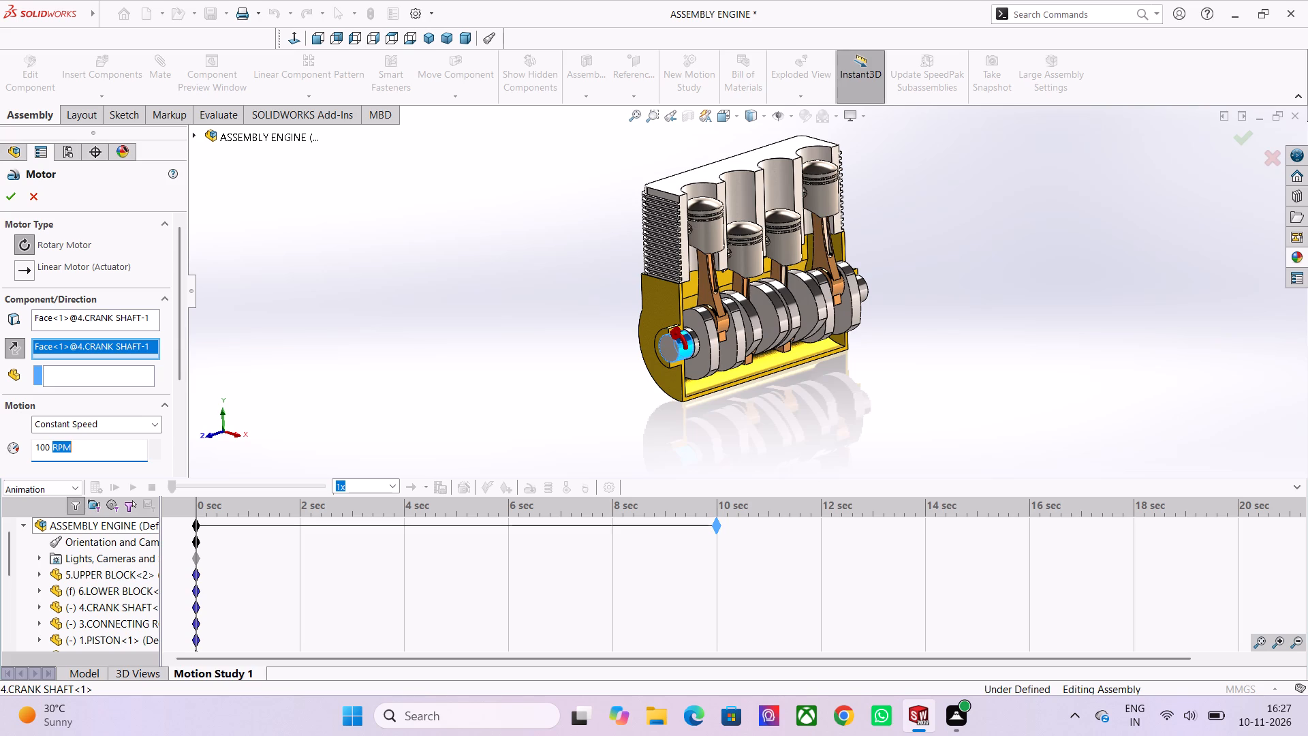
{"action": "left_click", "coordinate": [48, 446]}
{"action": "double_click", "coordinate": [48, 446]}
{"action": "type", "text": "40"}
{"action": "key", "text": "Return"}
{"action": "key", "text": "Return"}
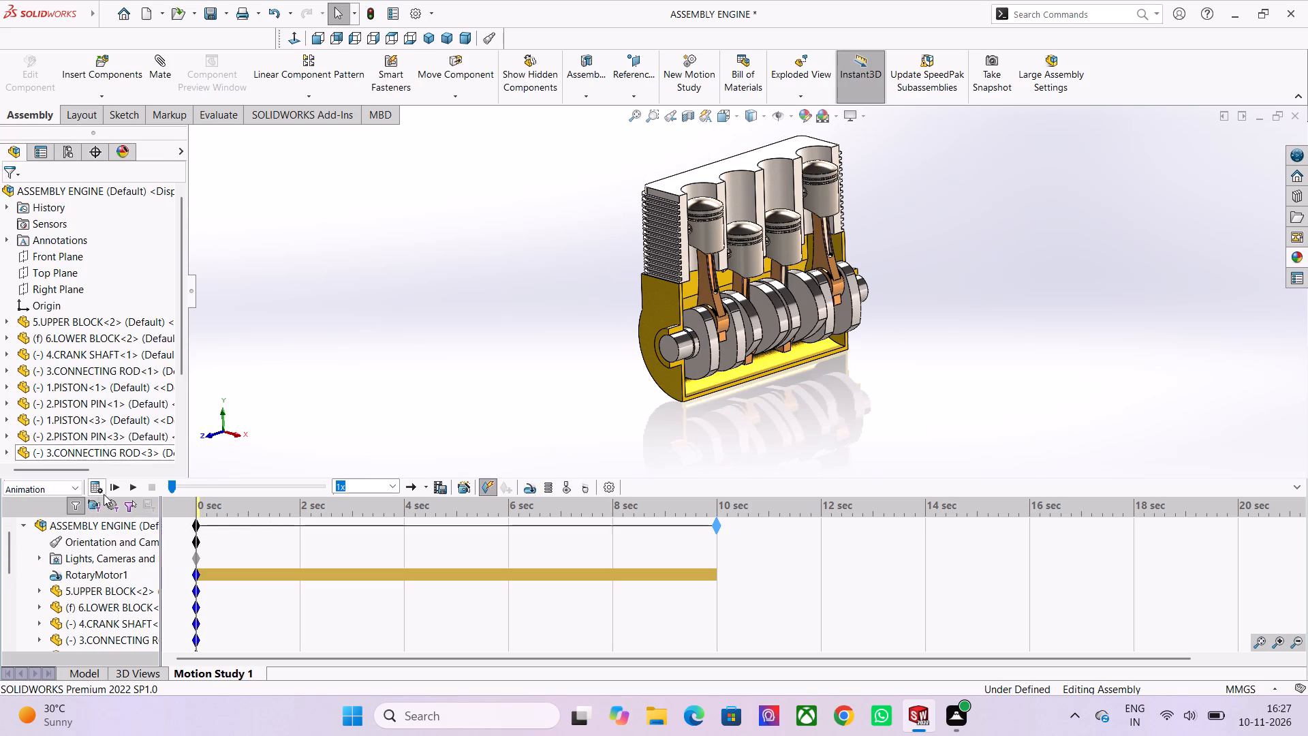
Calculate Motion Study 1 with the rotary motor driving the crankshaft.
{"action": "left_click", "coordinate": [100, 490]}
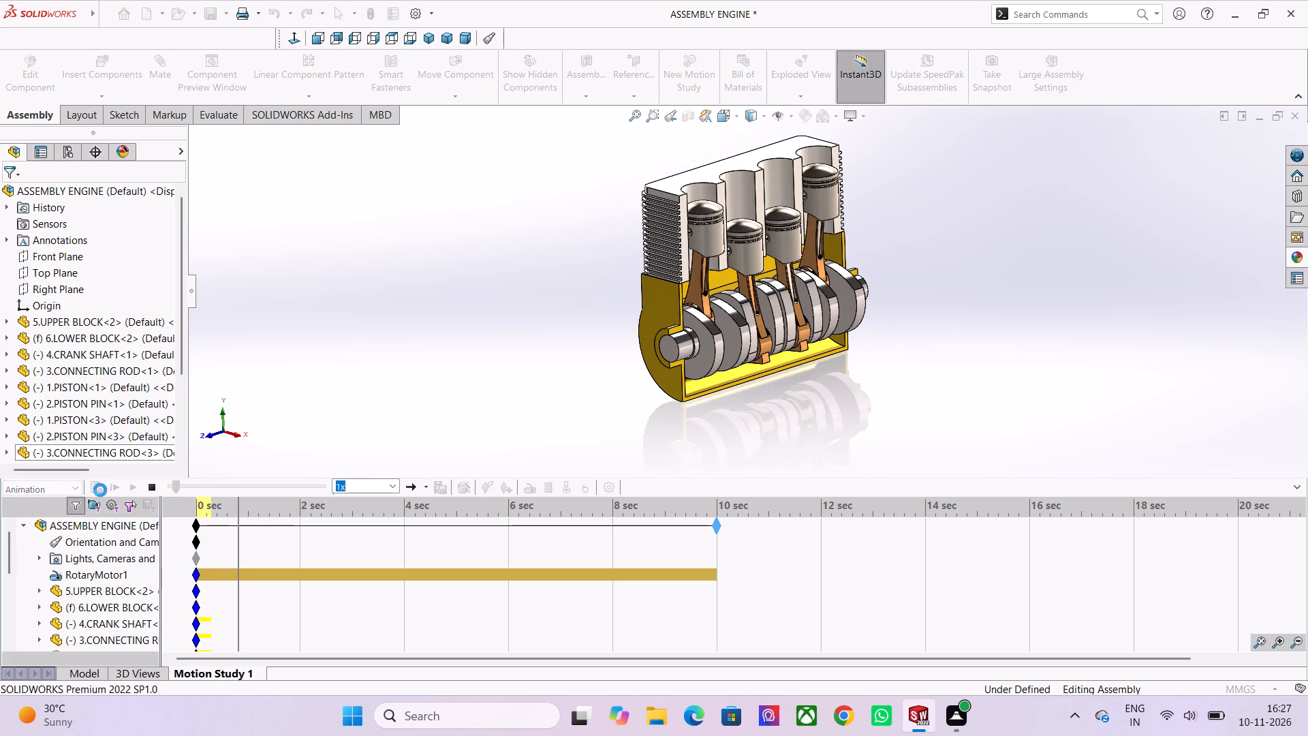
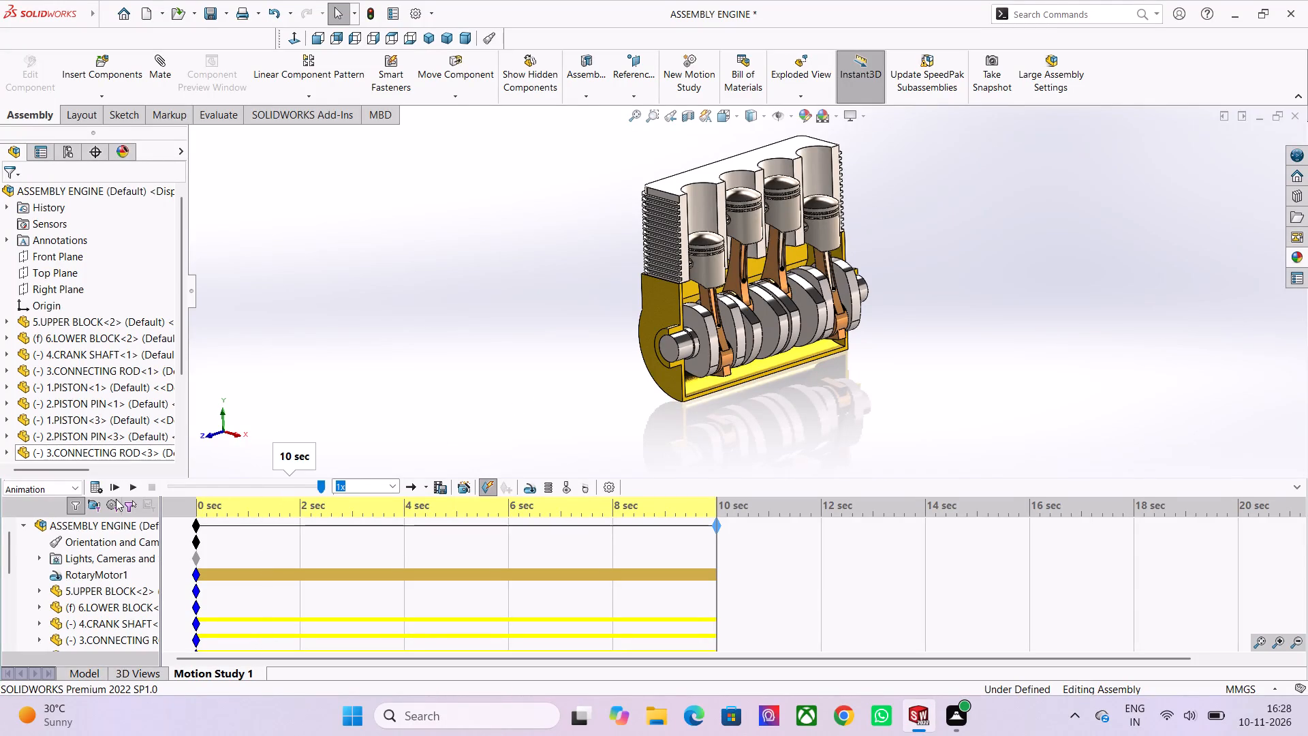
Play the calculated Motion Study 1 animation with its timeline collapsed to enlarge the model view.
{"action": "left_click", "coordinate": [130, 487]}
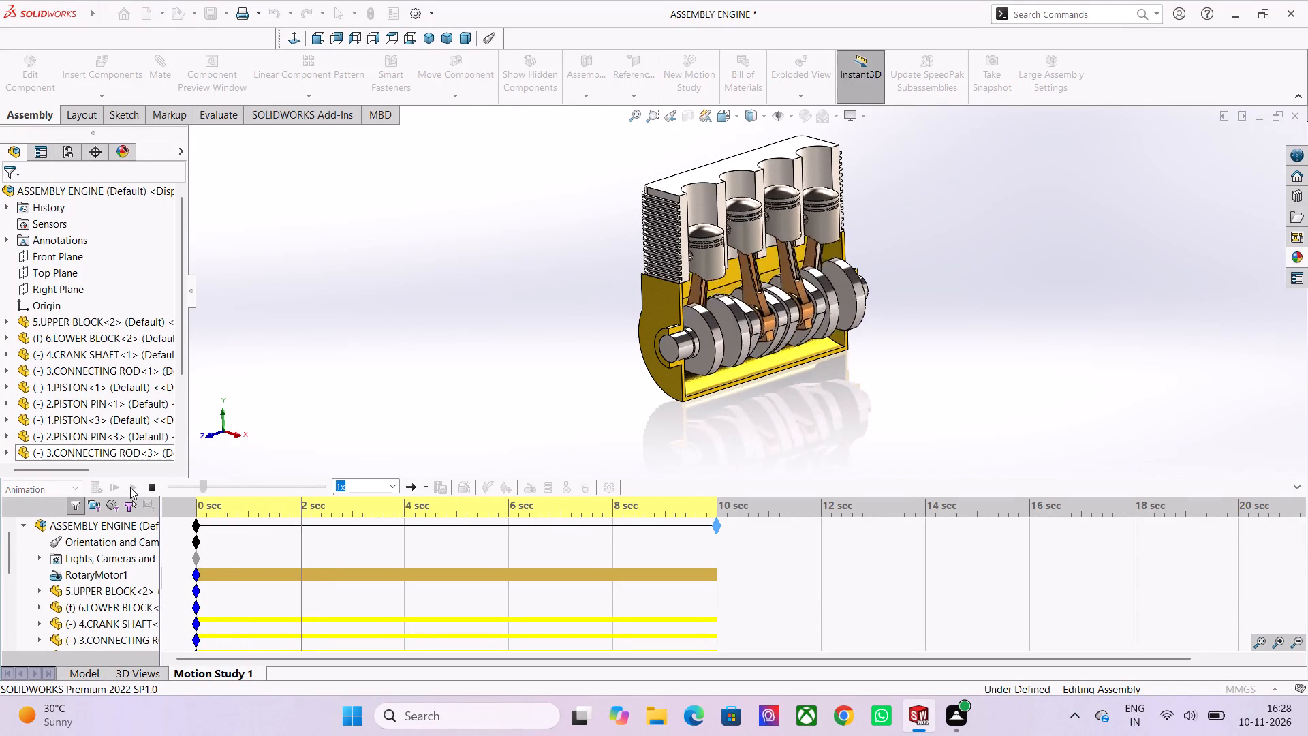
{"action": "left_click", "coordinate": [1300, 486]}
{"action": "scroll", "coordinate": [1168, 318], "scroll_direction": "down", "scroll_amount": 1}
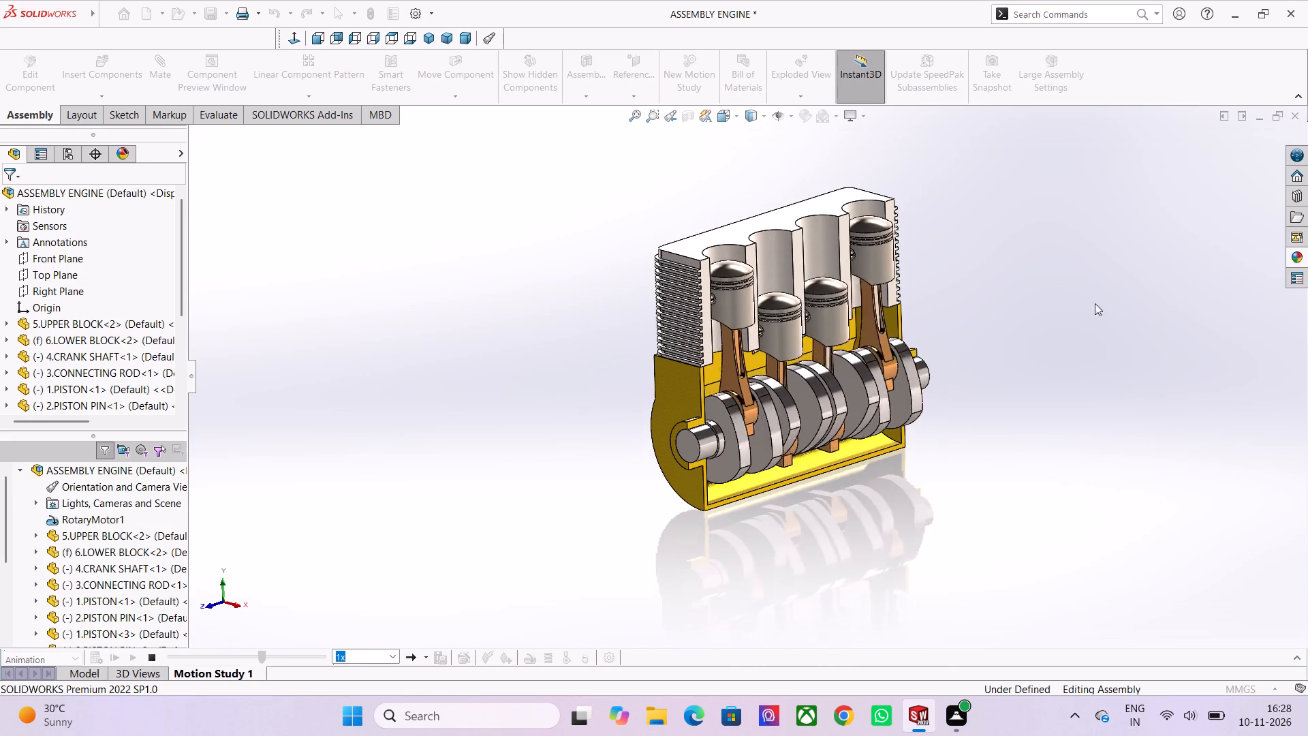
{"action": "scroll", "coordinate": [894, 279], "scroll_direction": "up", "scroll_amount": 2}
{"action": "scroll", "coordinate": [858, 318], "scroll_direction": "down", "scroll_amount": 1}
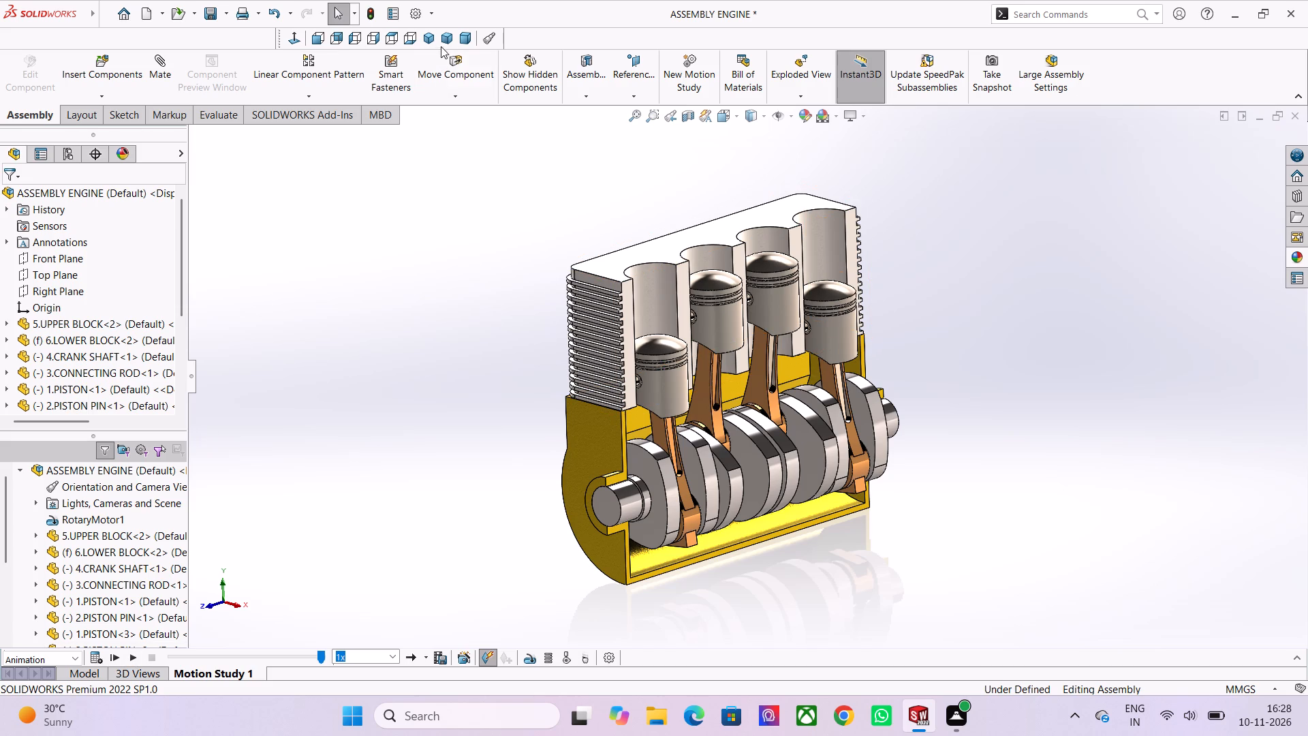
Replay the engine animation starting from the isometric view, and stop a second playback partway through.
{"action": "left_click", "coordinate": [427, 35]}
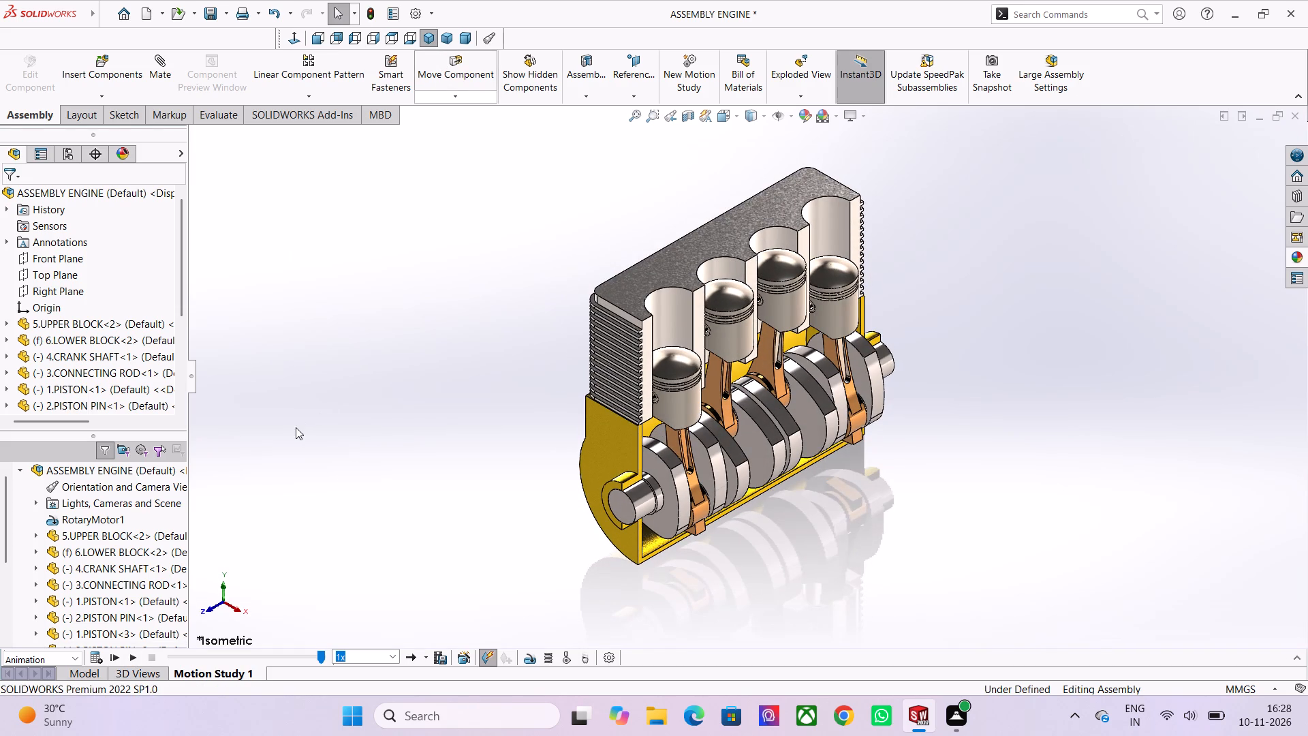
{"action": "left_click", "coordinate": [132, 654]}
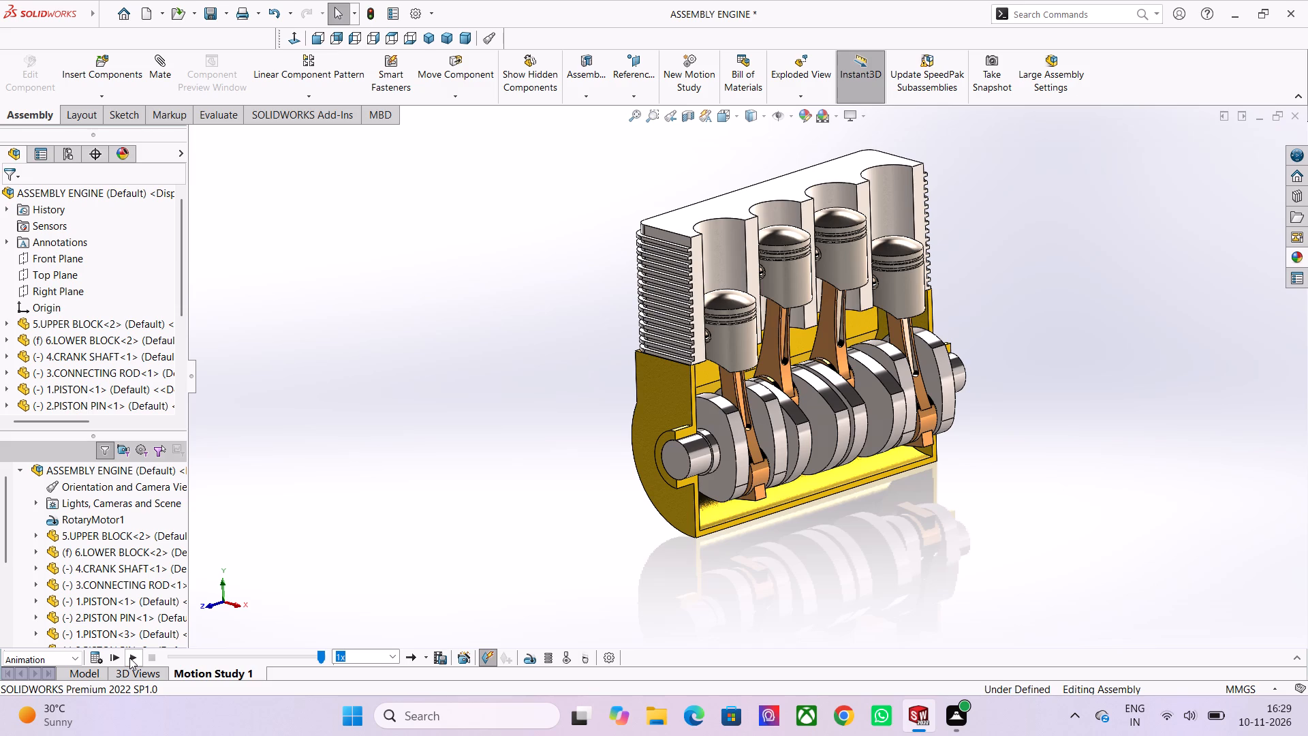
{"action": "left_click", "coordinate": [129, 658]}
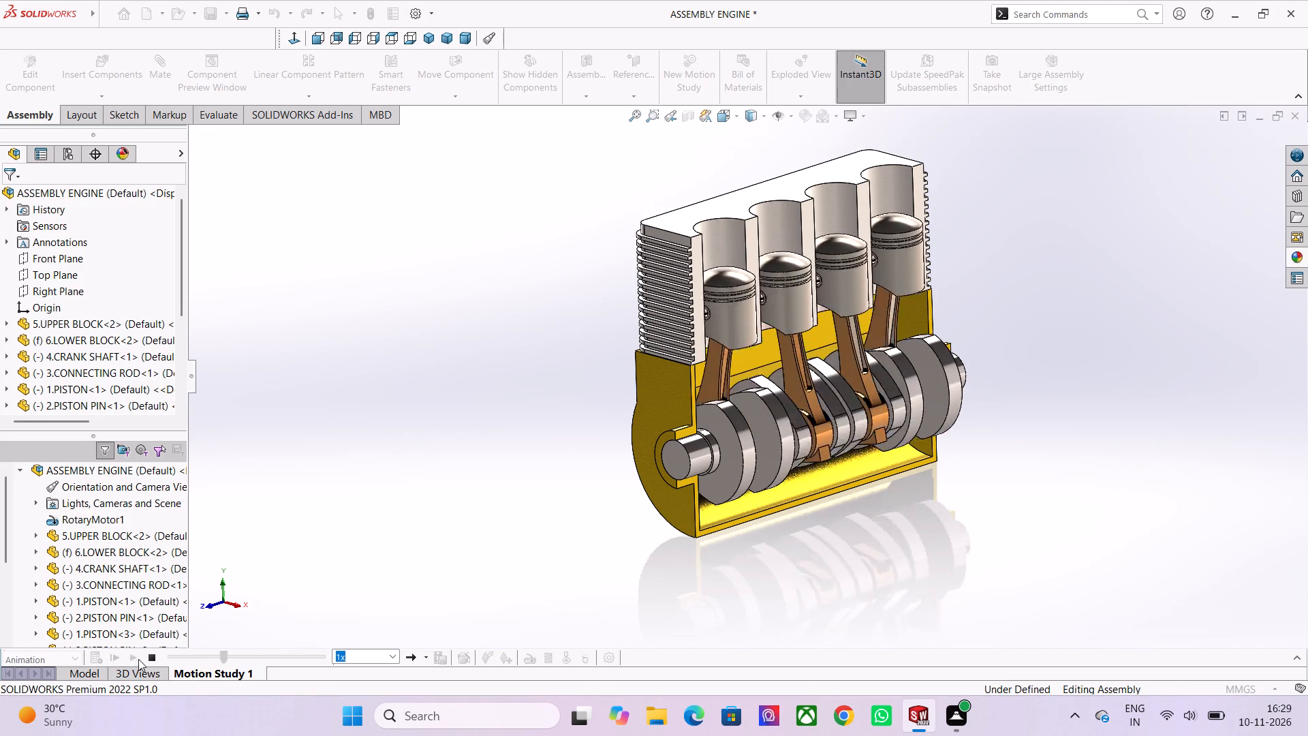
{"action": "left_click", "coordinate": [149, 652]}
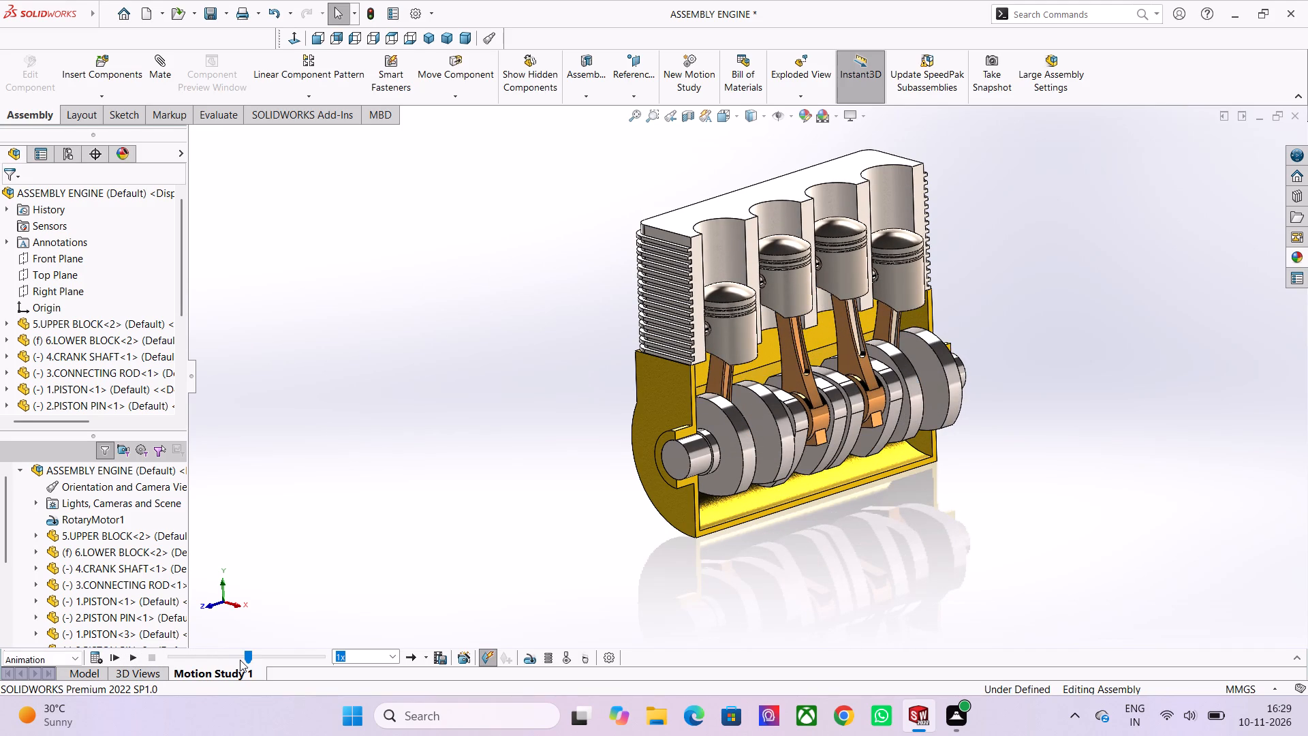
Return the animation to its start and replay it with a closer view of the cutaway pistons and crankshaft.
{"action": "left_click", "coordinate": [170, 657]}
{"action": "left_click_drag", "start_coordinate": [251, 656], "coordinate": [161, 662]}
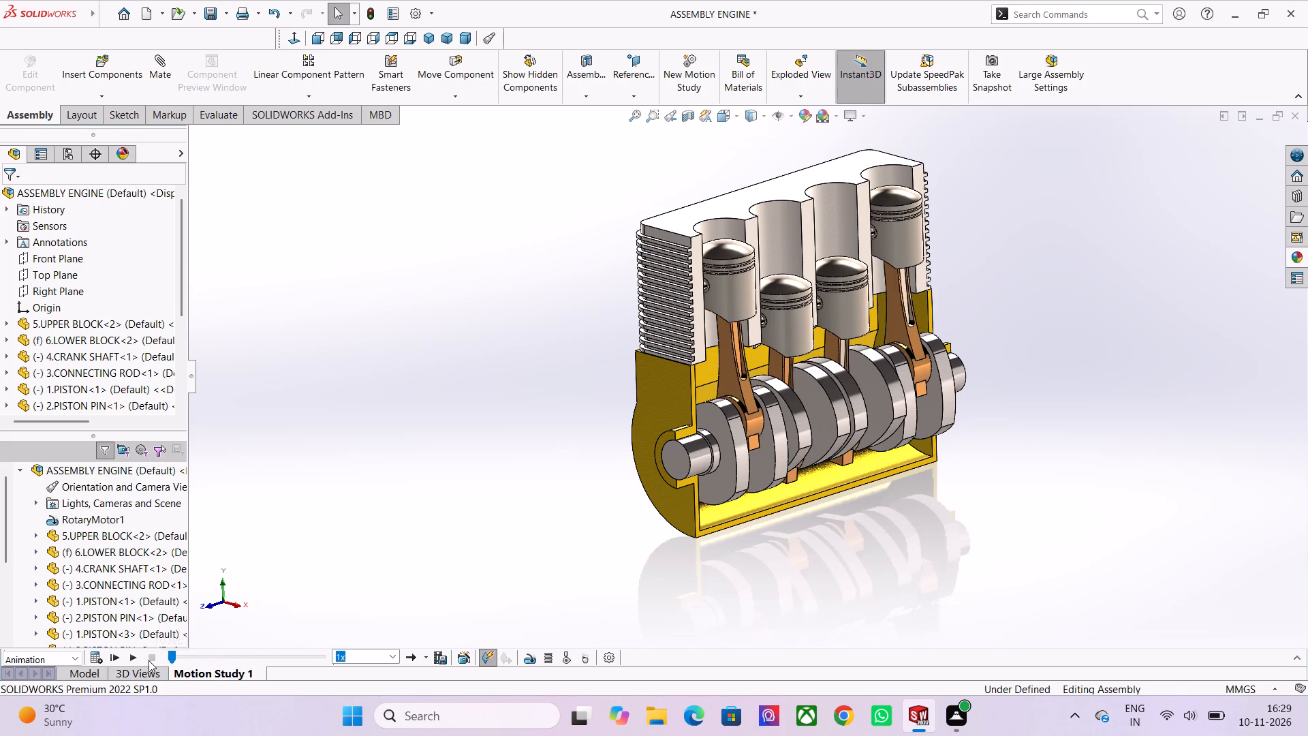
{"action": "scroll", "coordinate": [769, 354], "scroll_direction": "down", "scroll_amount": 1}
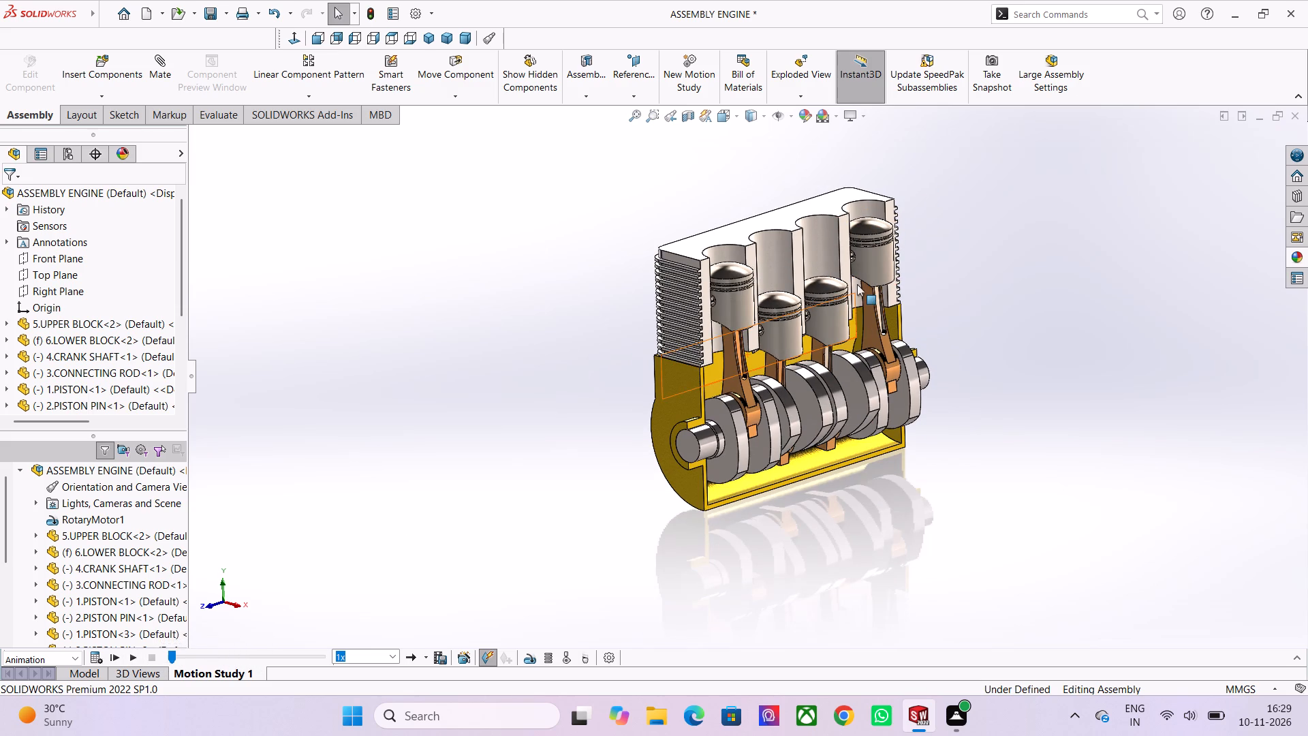
{"action": "middle_click_drag", "start_coordinate": [884, 297], "coordinate": [835, 299]}
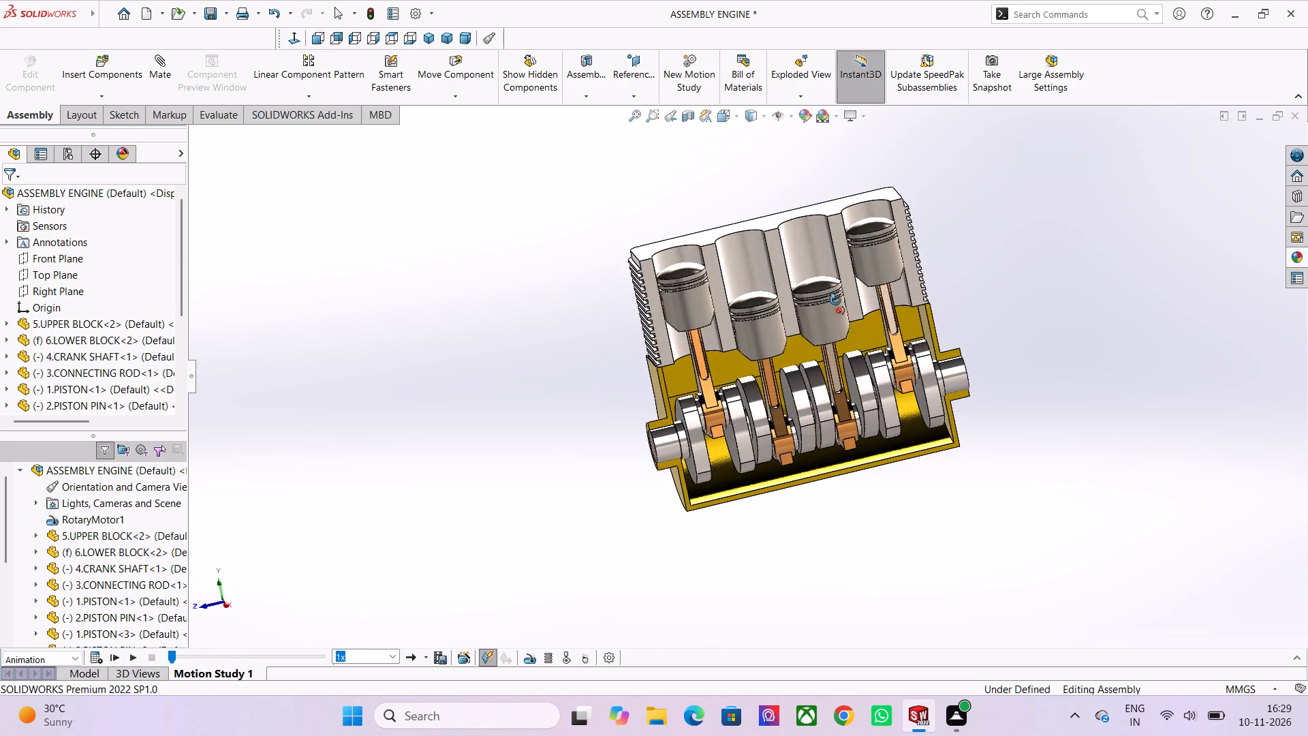
{"action": "middle_click_drag", "start_coordinate": [835, 299], "coordinate": [886, 279]}
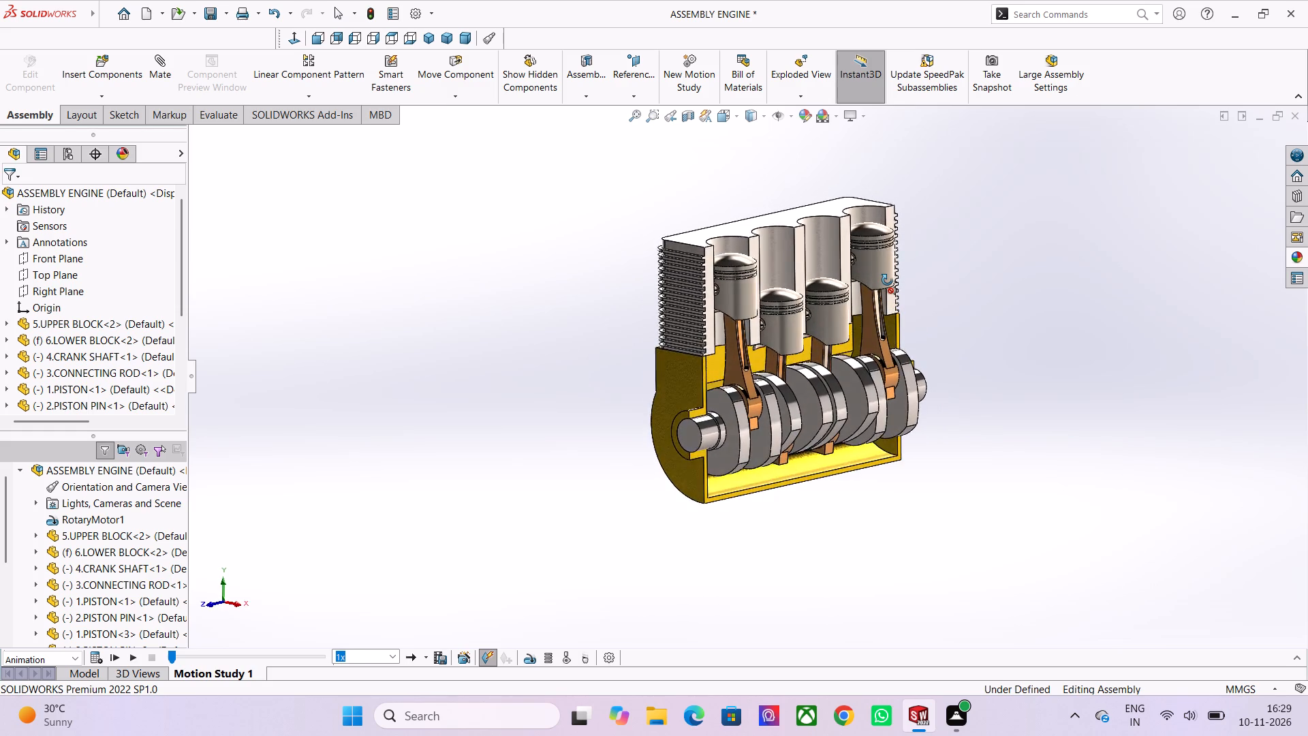
{"action": "middle_click_drag", "start_coordinate": [886, 279], "coordinate": [870, 297]}
{"action": "middle_click_drag", "start_coordinate": [830, 289], "coordinate": [842, 288]}
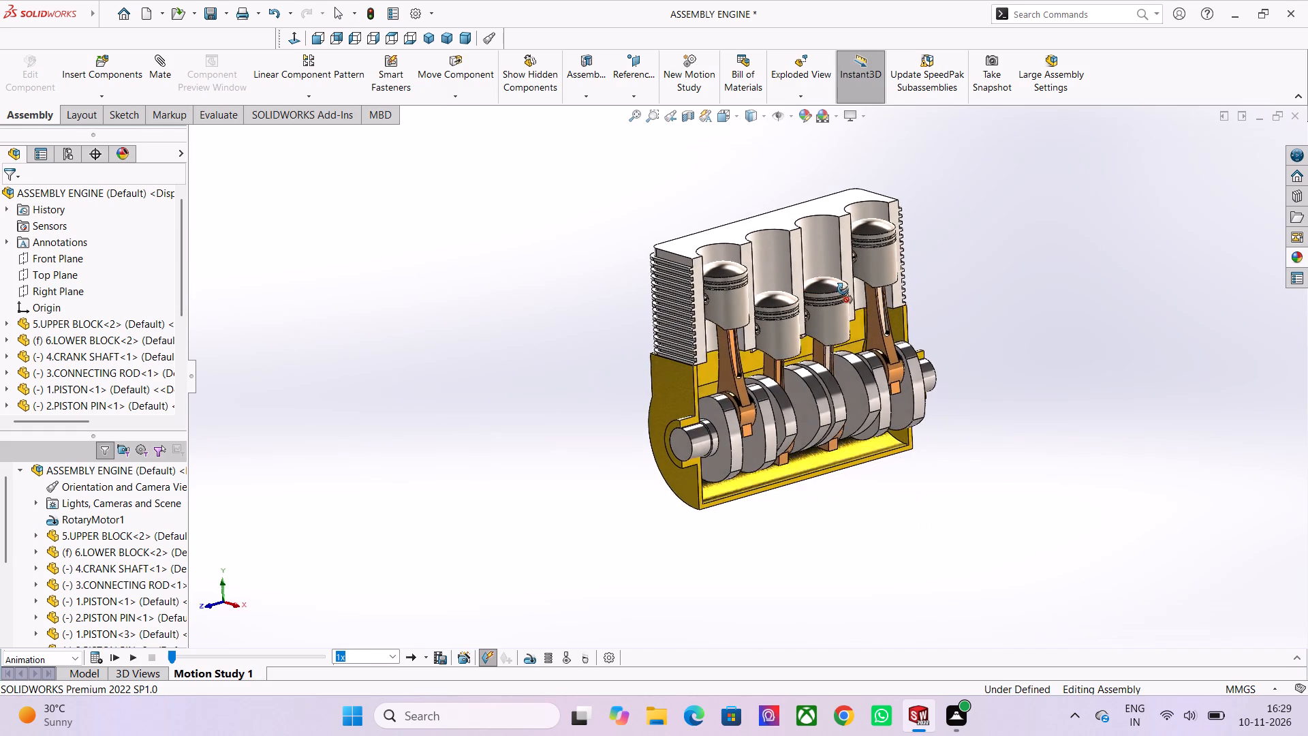
{"action": "middle_click_drag", "start_coordinate": [842, 288], "coordinate": [836, 278]}
{"action": "scroll", "coordinate": [835, 277], "scroll_direction": "up", "scroll_amount": 2}
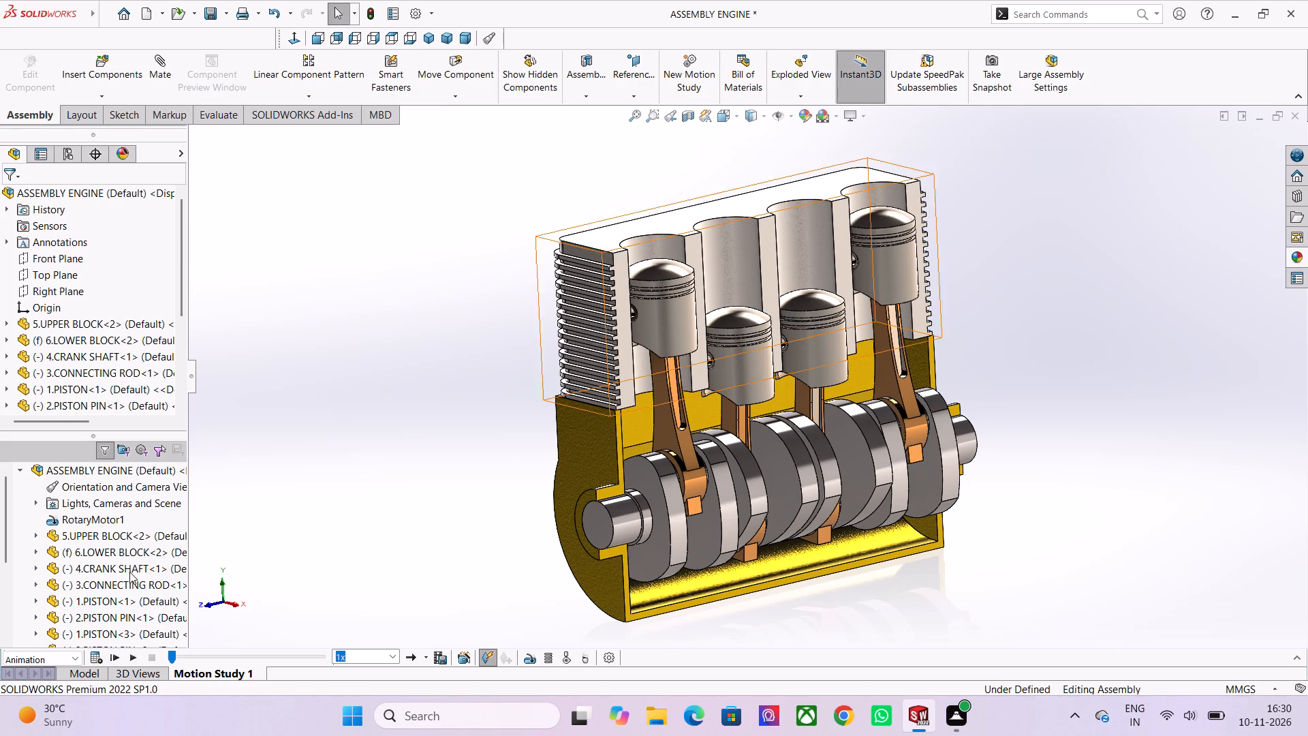
{"action": "left_click", "coordinate": [131, 654]}
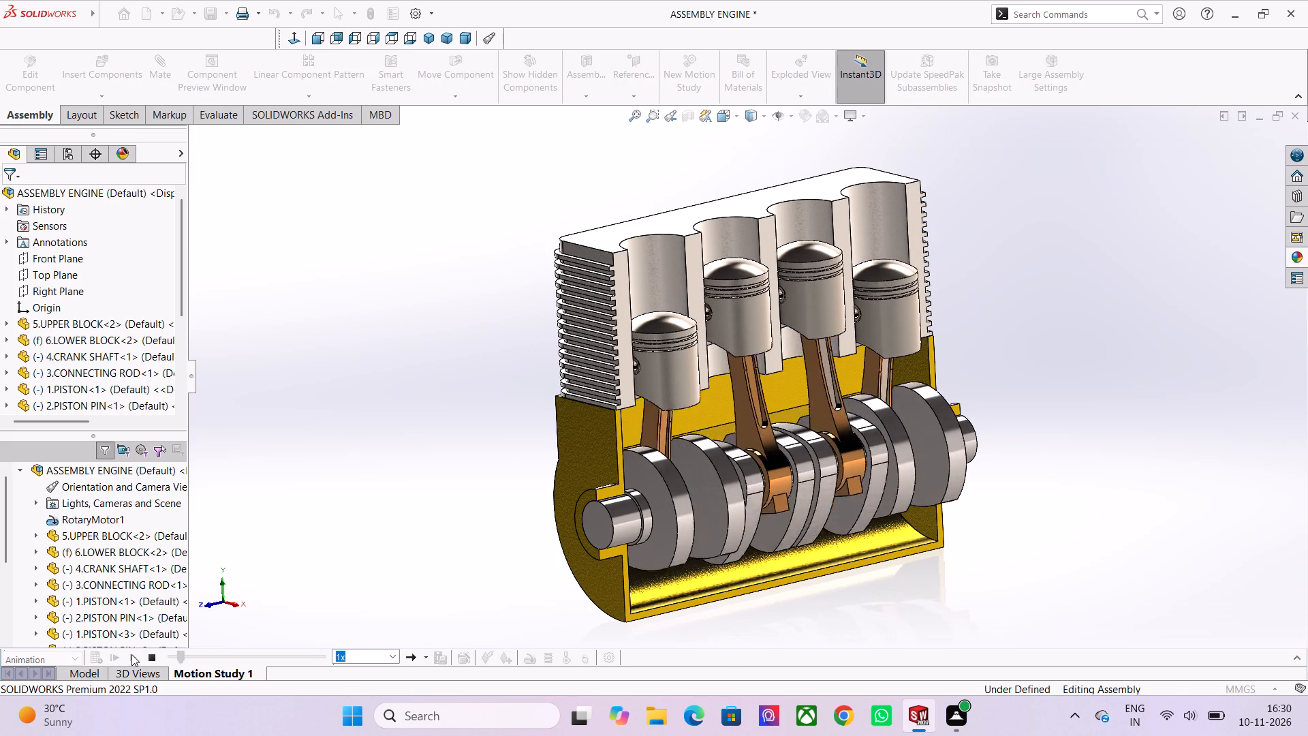
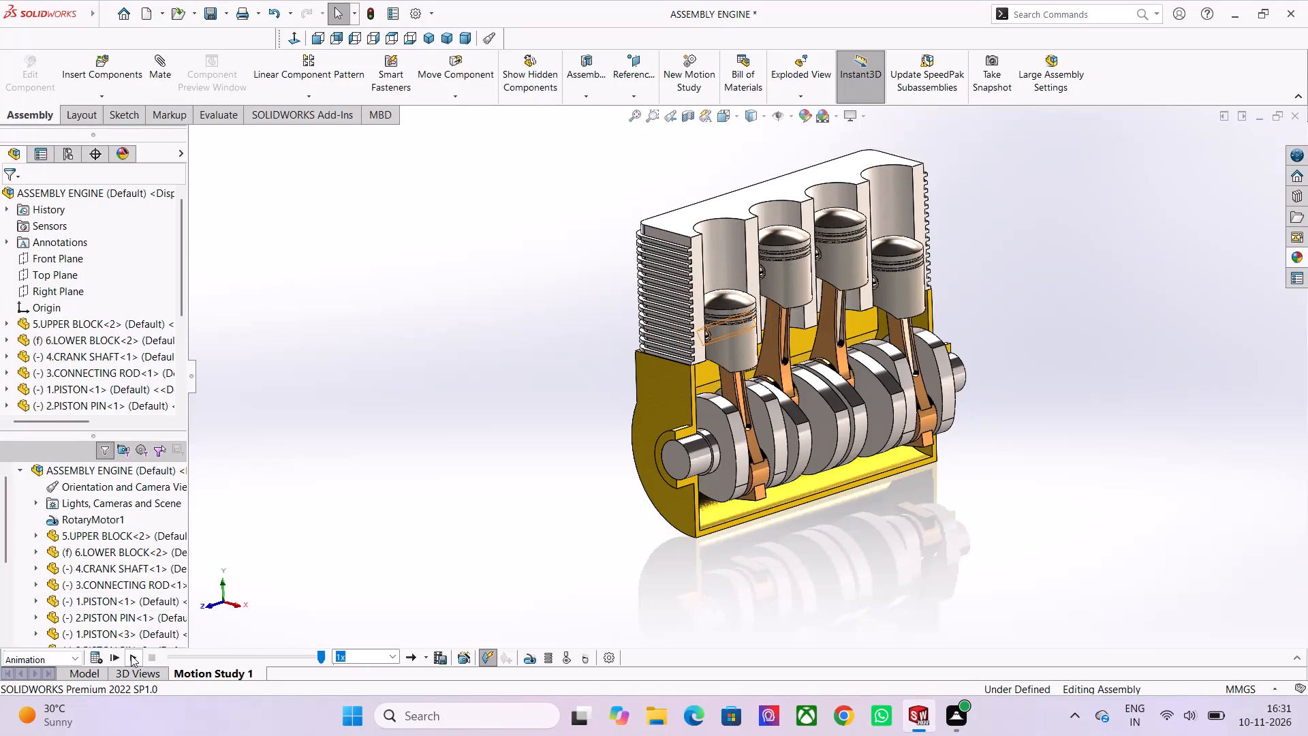
Replay the Motion Study 1 animation several times to examine the movement of the pistons, connecting rods and crankshaft in the cutaway engine.
{"action": "left_click", "coordinate": [131, 655]}
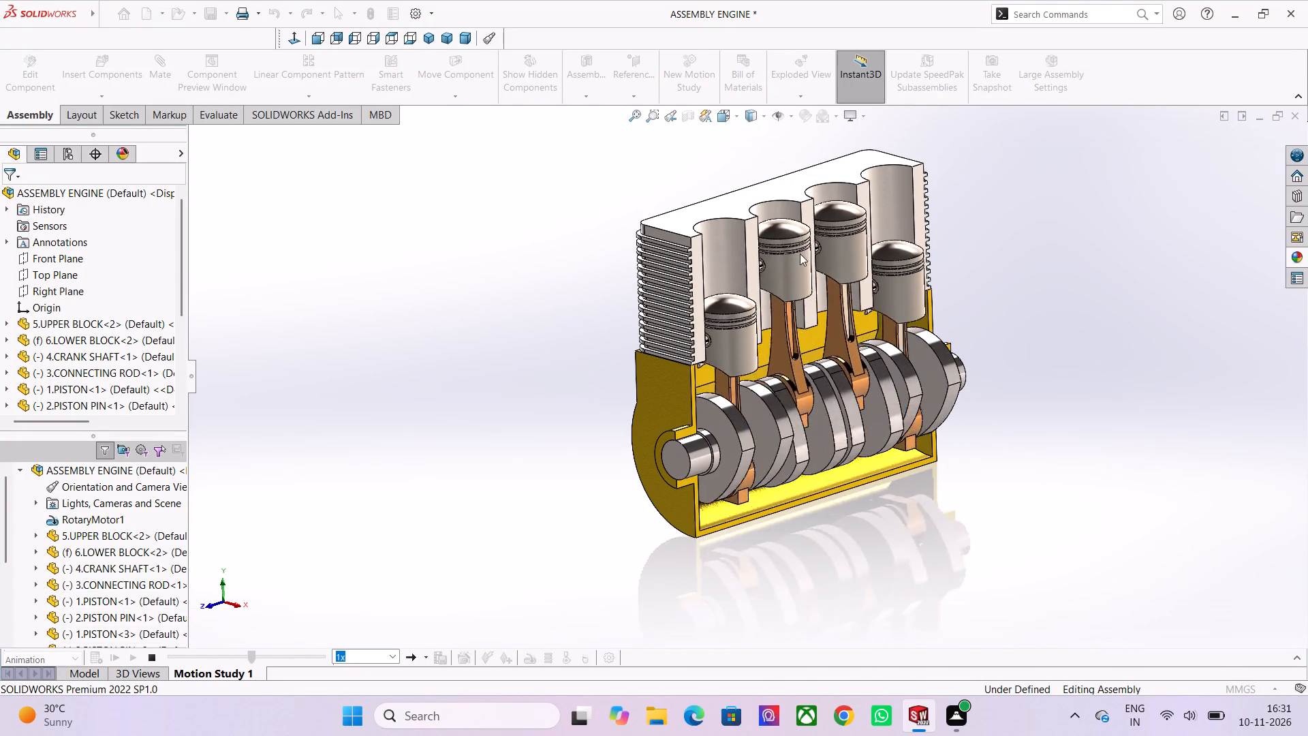
{"action": "scroll", "coordinate": [807, 253], "scroll_direction": "down", "scroll_amount": 1}
{"action": "middle_click", "coordinate": [812, 251]}
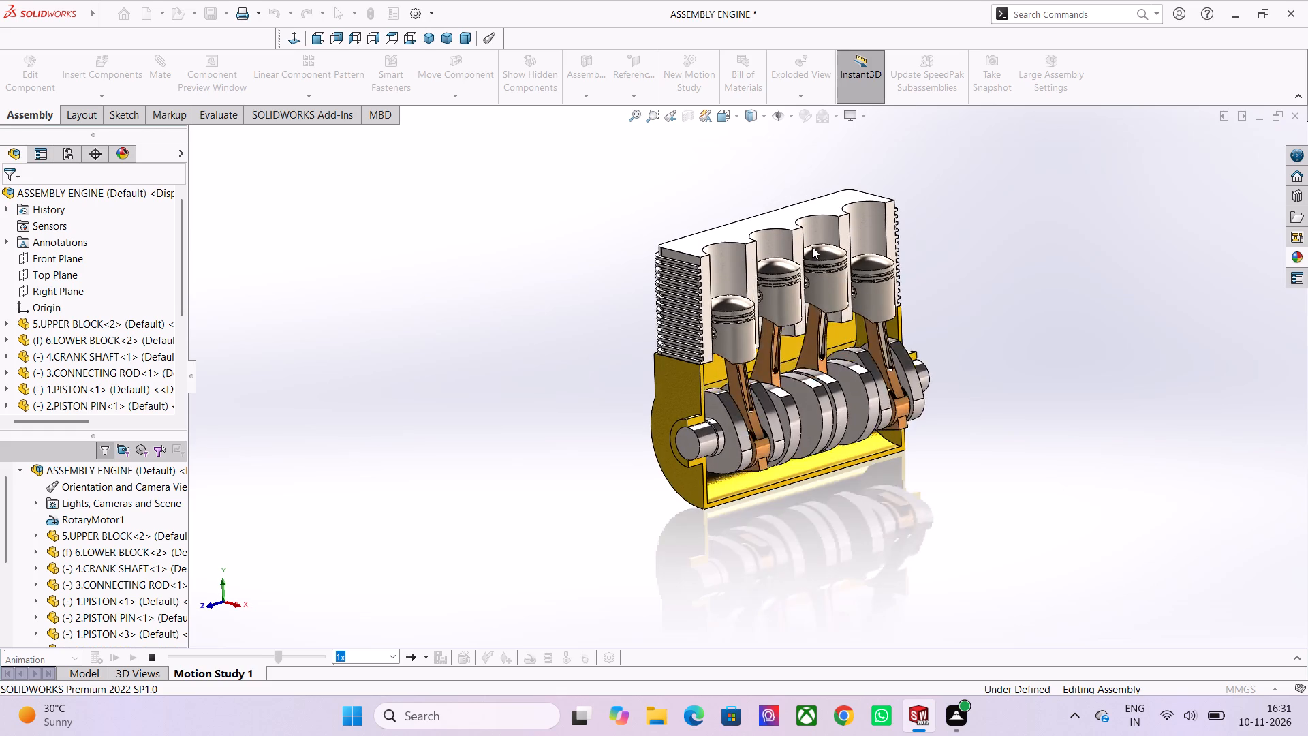
{"action": "scroll", "coordinate": [852, 232], "scroll_direction": "up", "scroll_amount": 2}
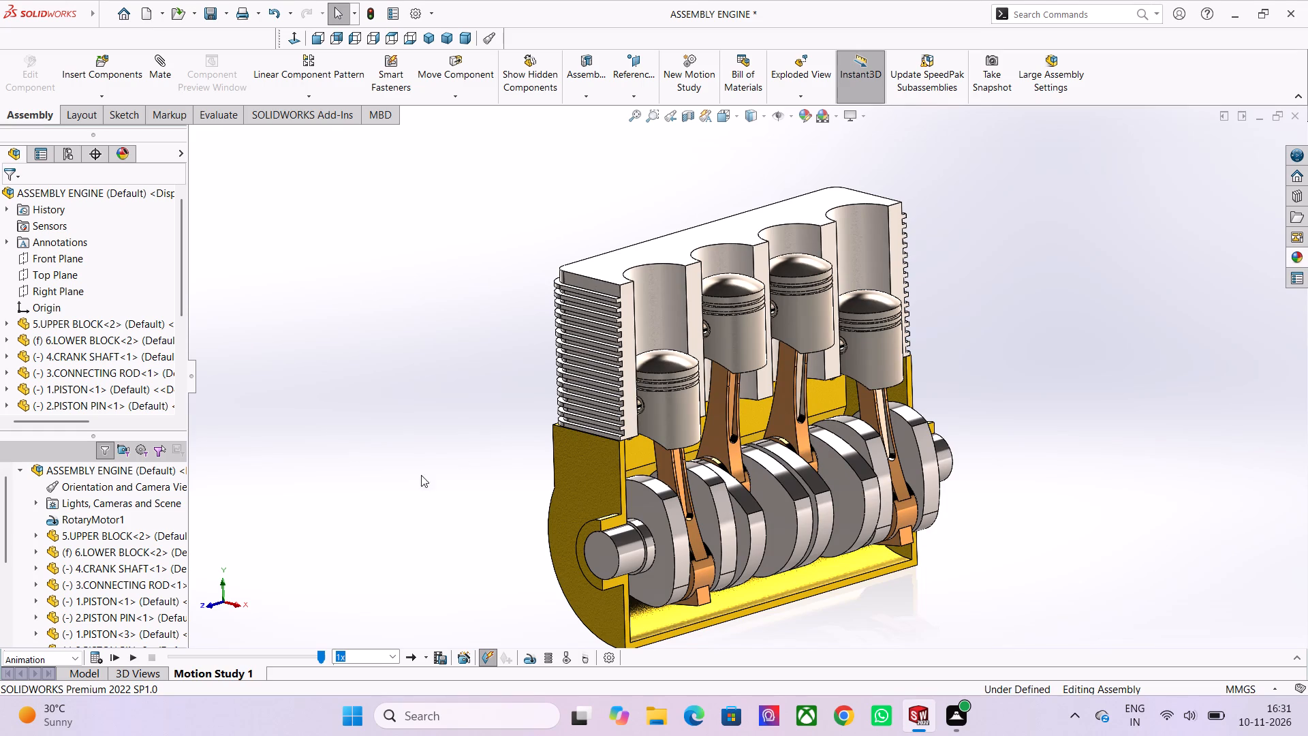
{"action": "left_click", "coordinate": [131, 656]}
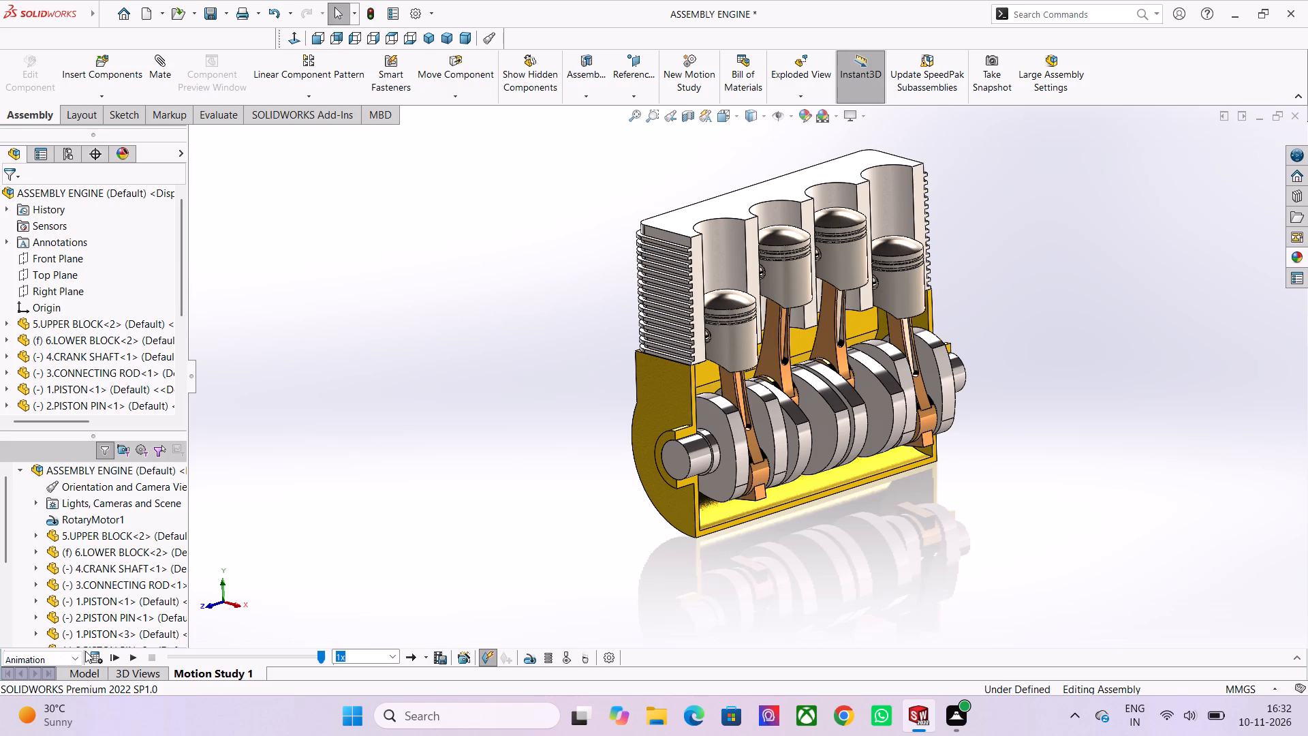
{"action": "left_click", "coordinate": [127, 657]}
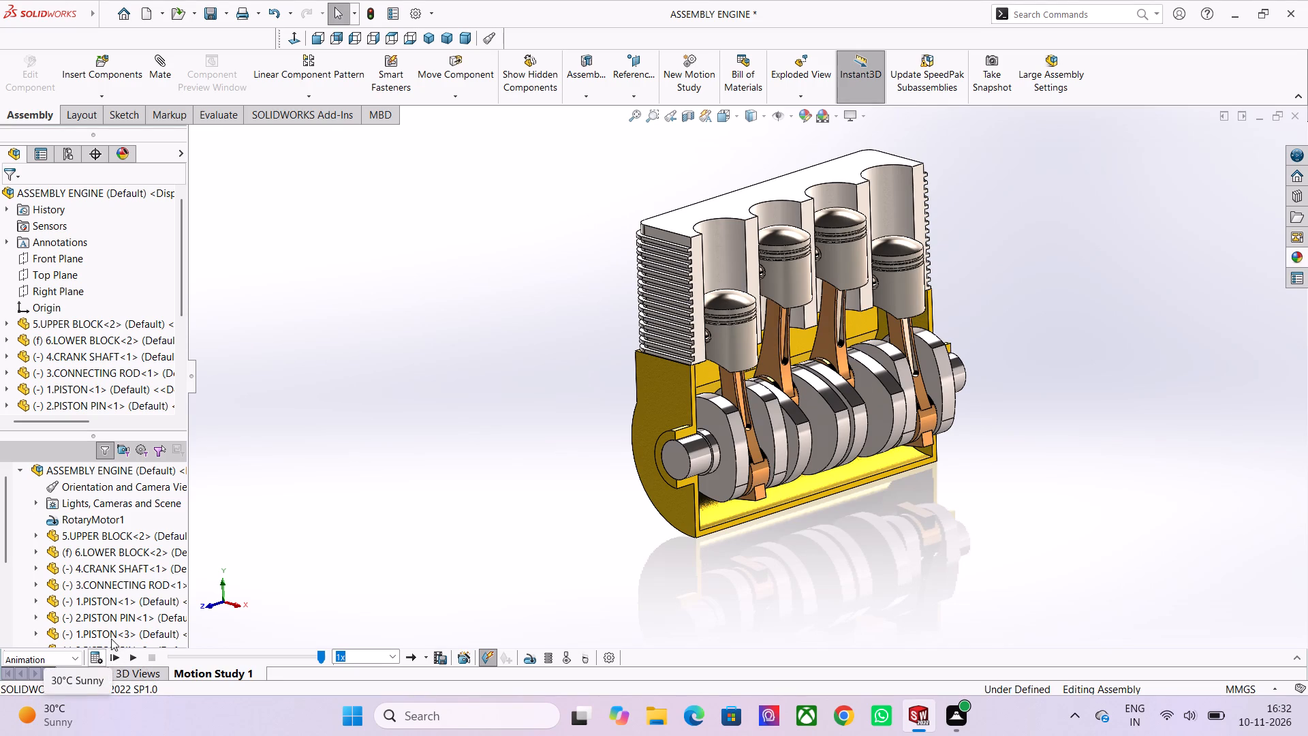
{"action": "left_click", "coordinate": [131, 658]}
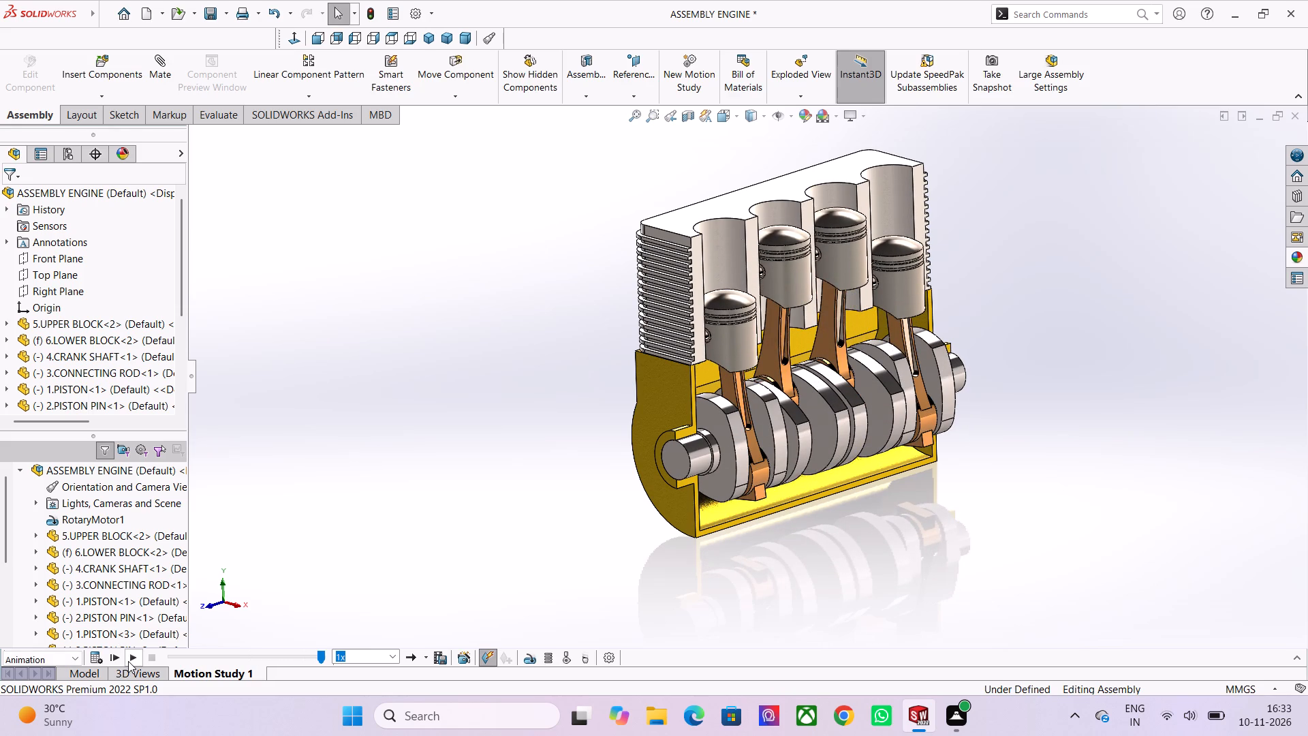
{"action": "left_click", "coordinate": [128, 661]}
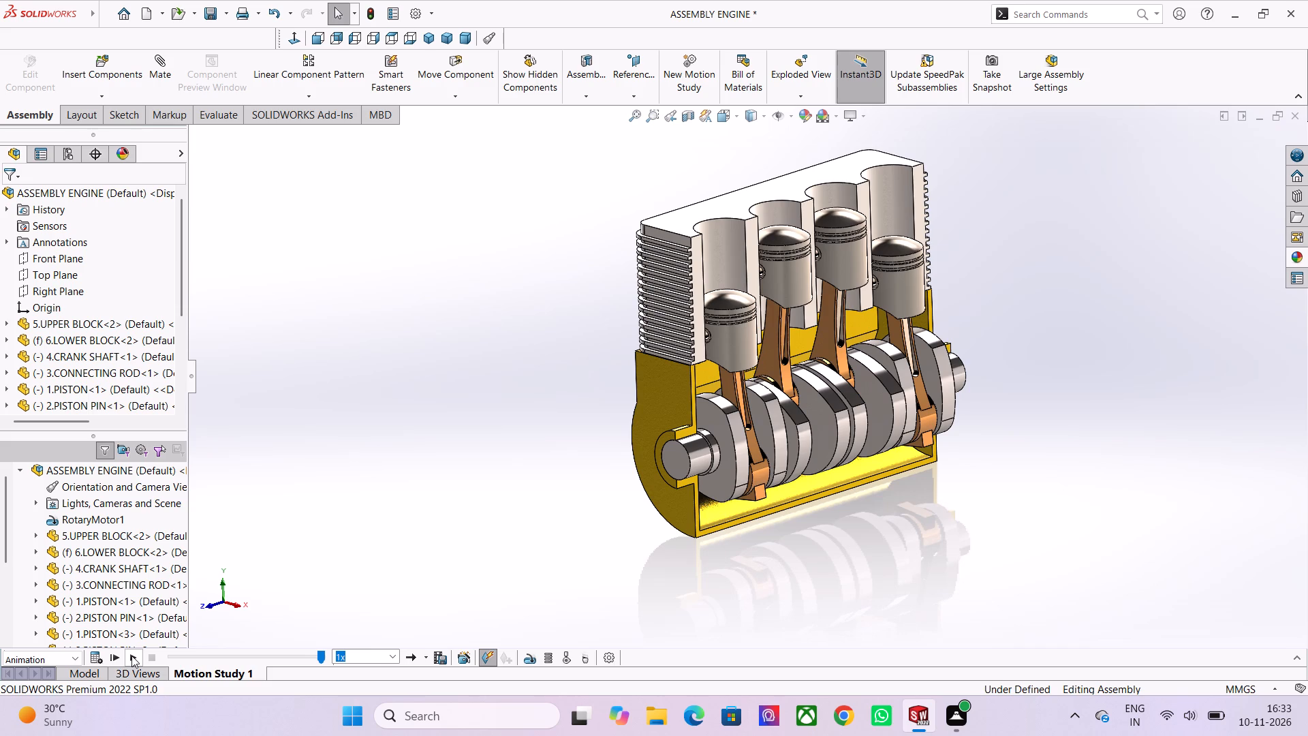
{"action": "left_click", "coordinate": [131, 656]}
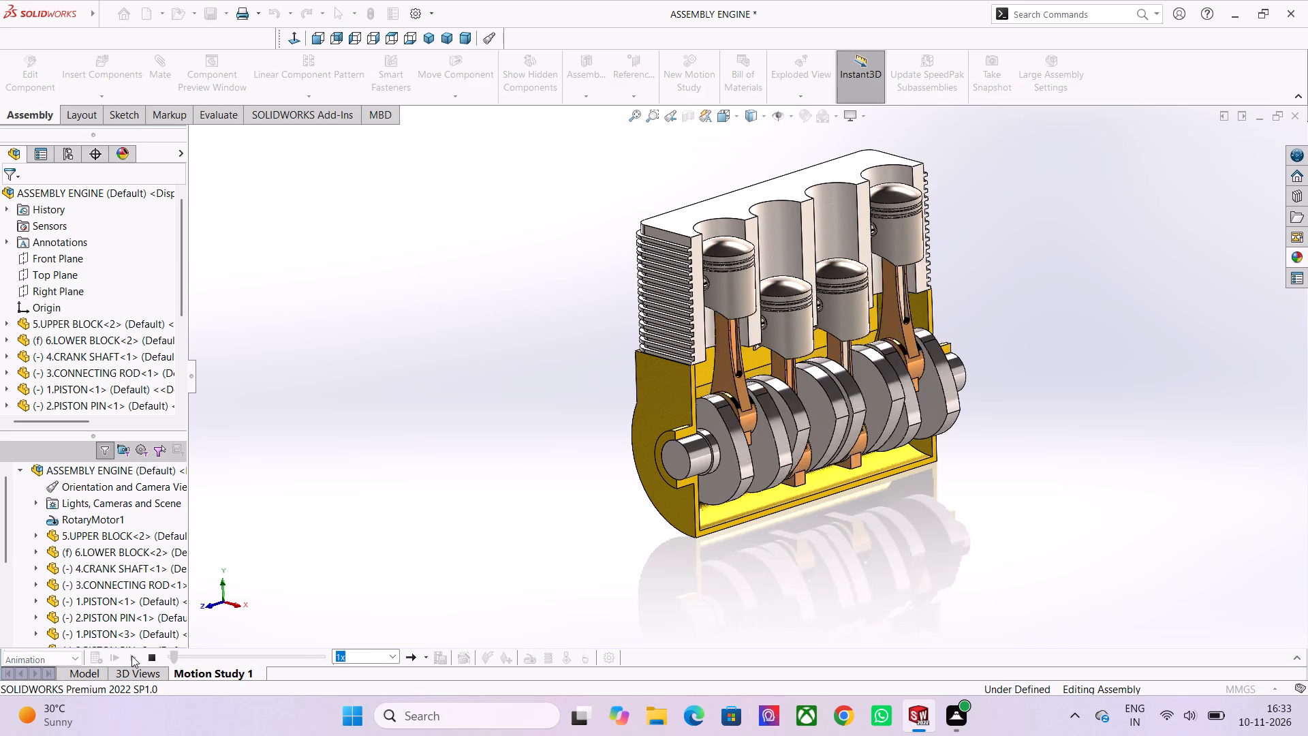
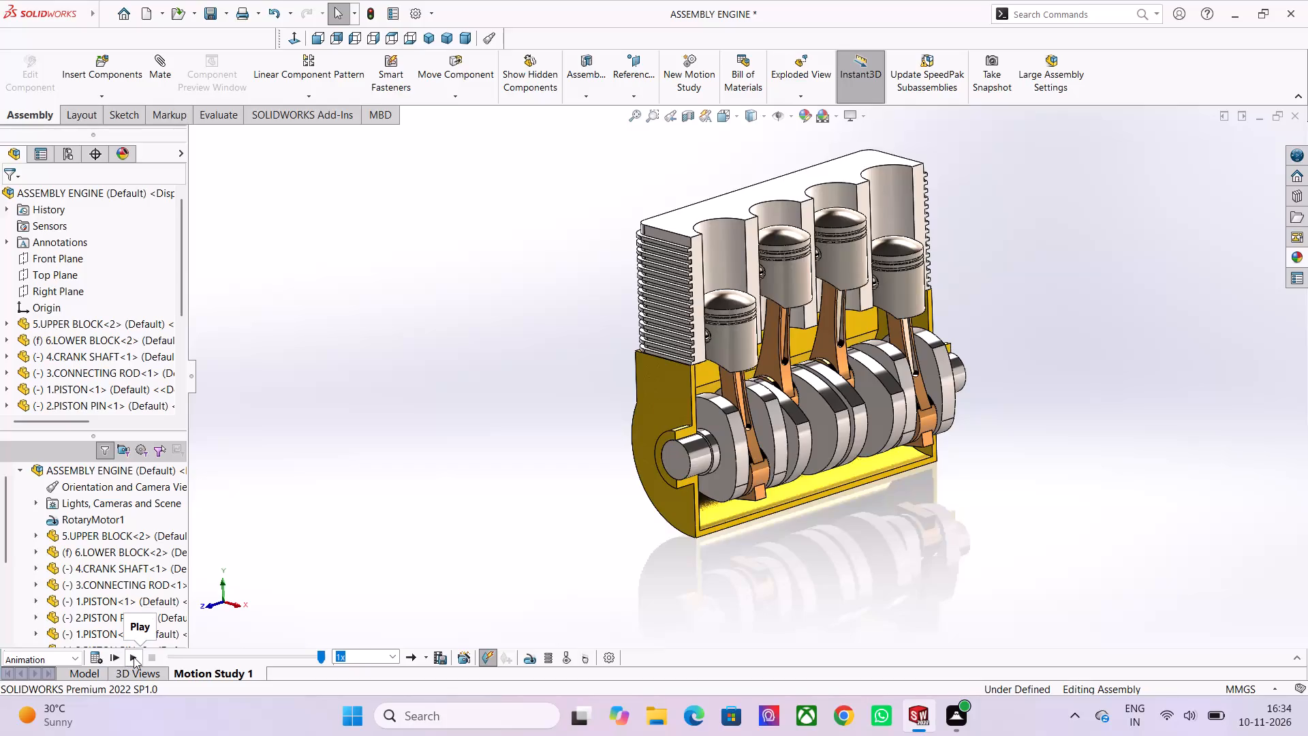
Replay the Motion Study 1 animation repeatedly to examine the movement of the pistons, connecting rods and crankshaft.
{"action": "left_click", "coordinate": [134, 657]}
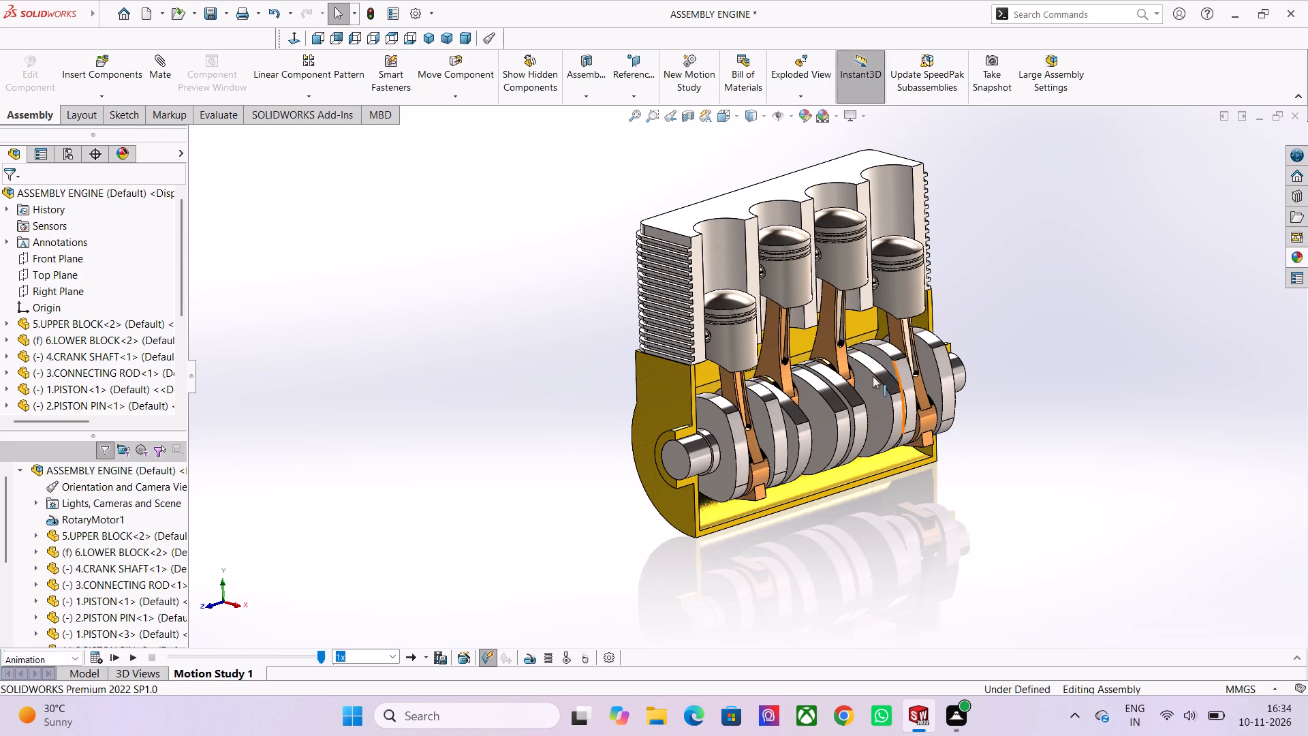
{"action": "left_click", "coordinate": [133, 657]}
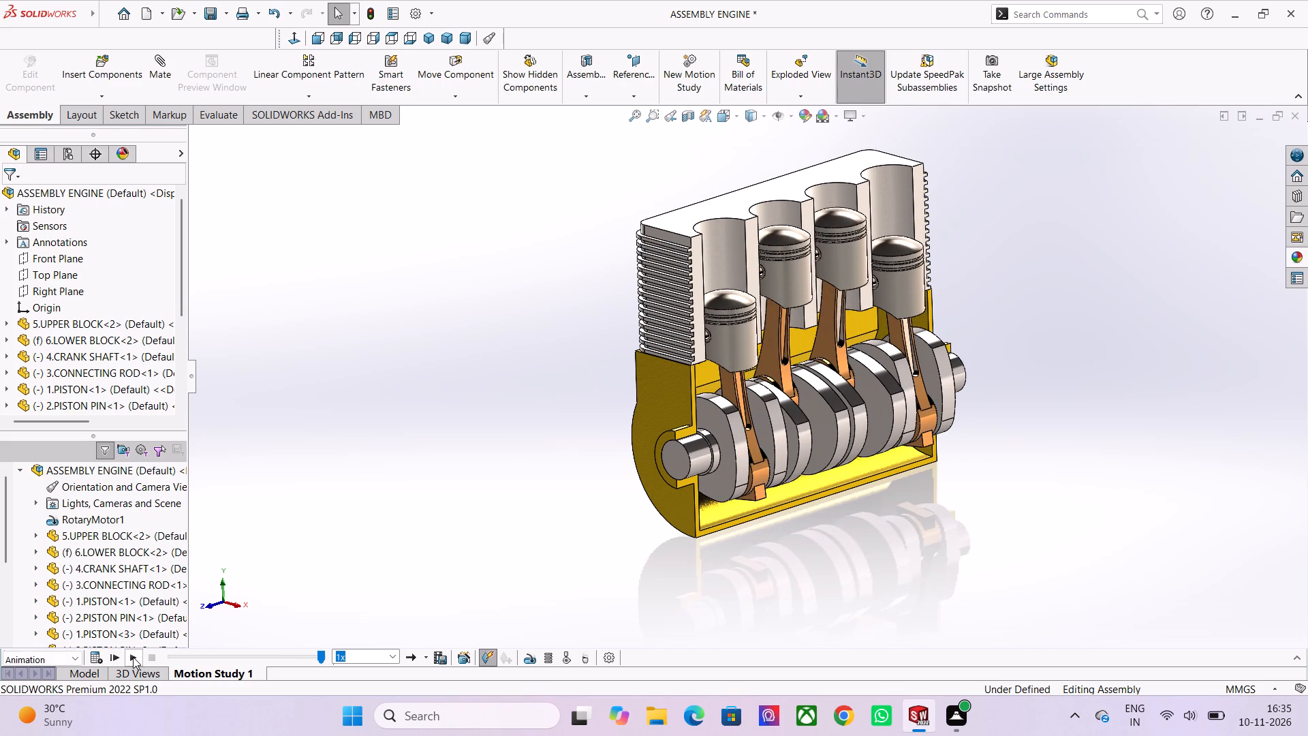
{"action": "left_click", "coordinate": [133, 657]}
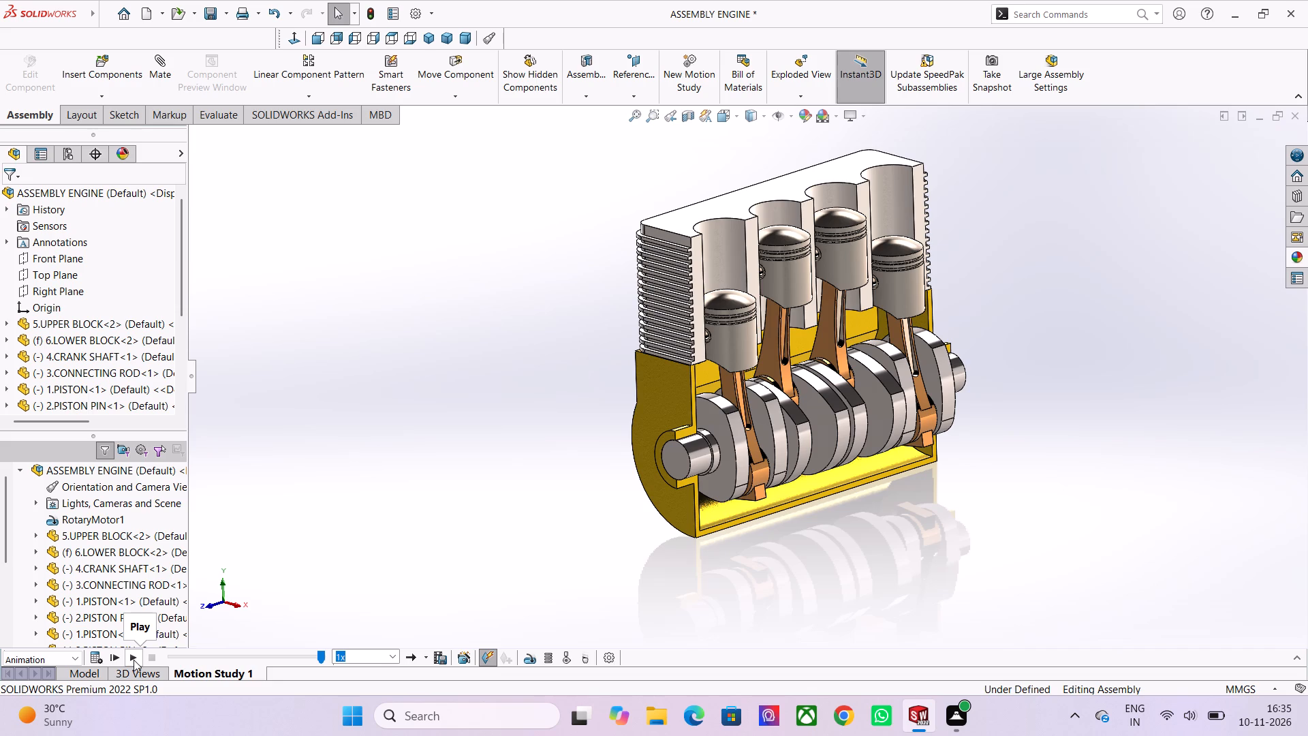
{"action": "left_click", "coordinate": [134, 660]}
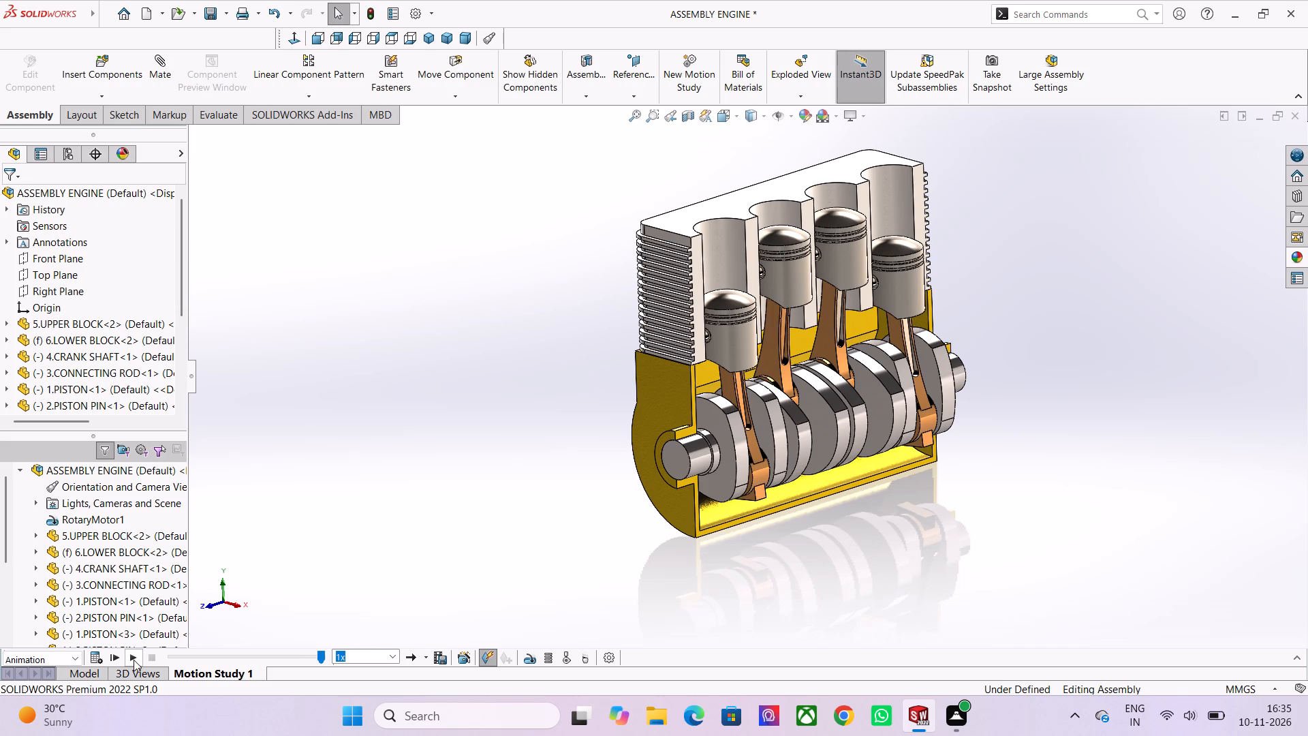
{"action": "left_click", "coordinate": [134, 660]}
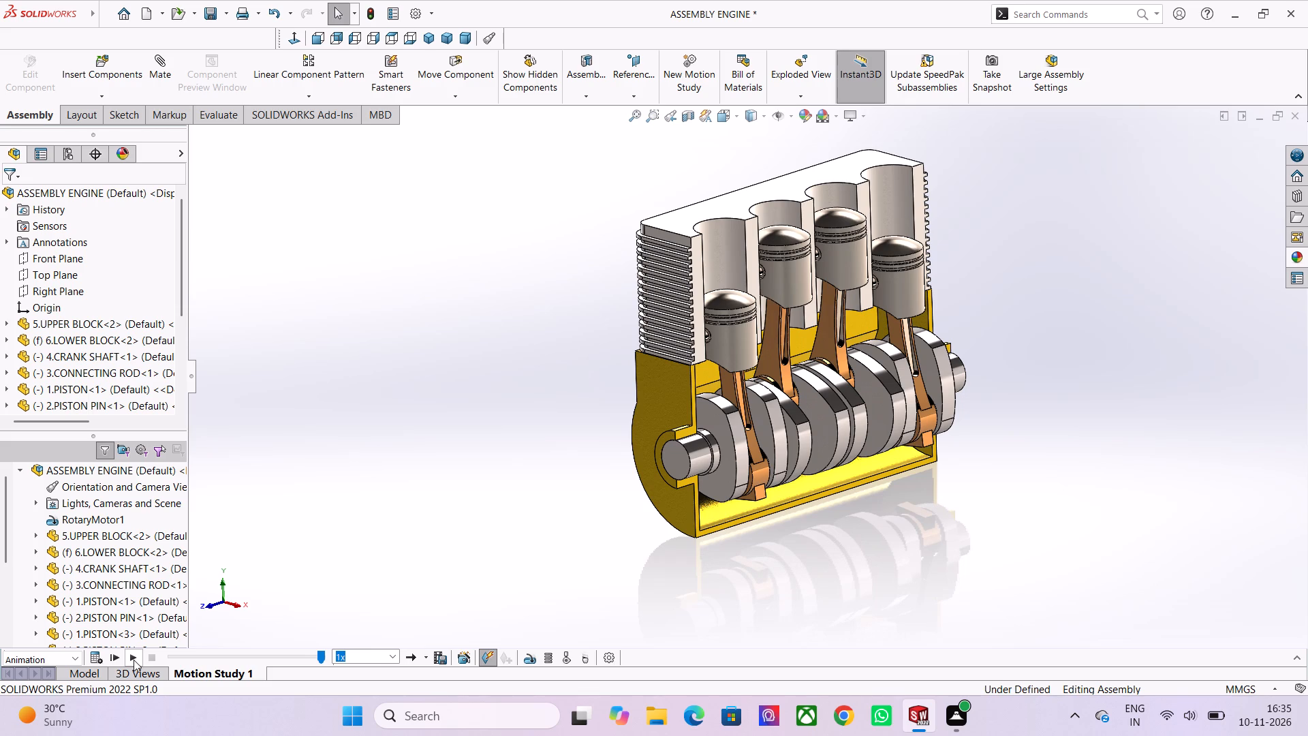
{"action": "left_click", "coordinate": [134, 660]}
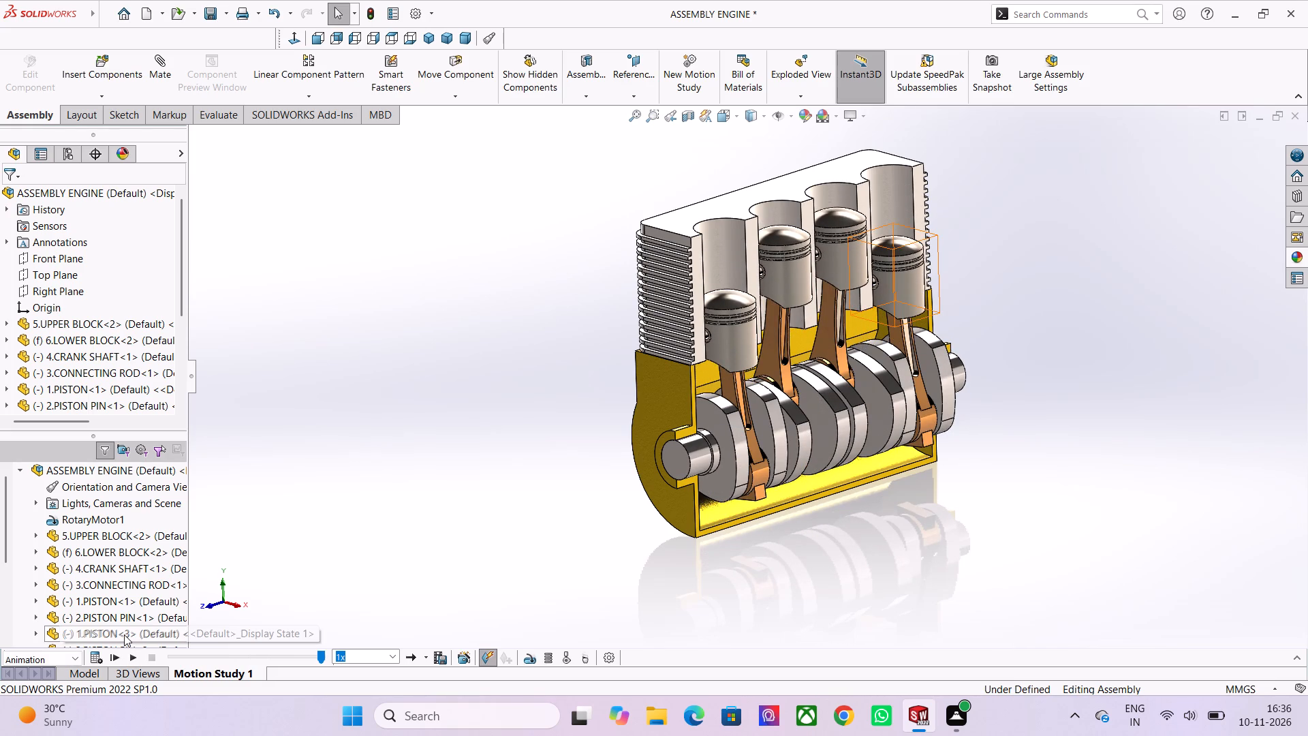
{"action": "left_click", "coordinate": [133, 660]}
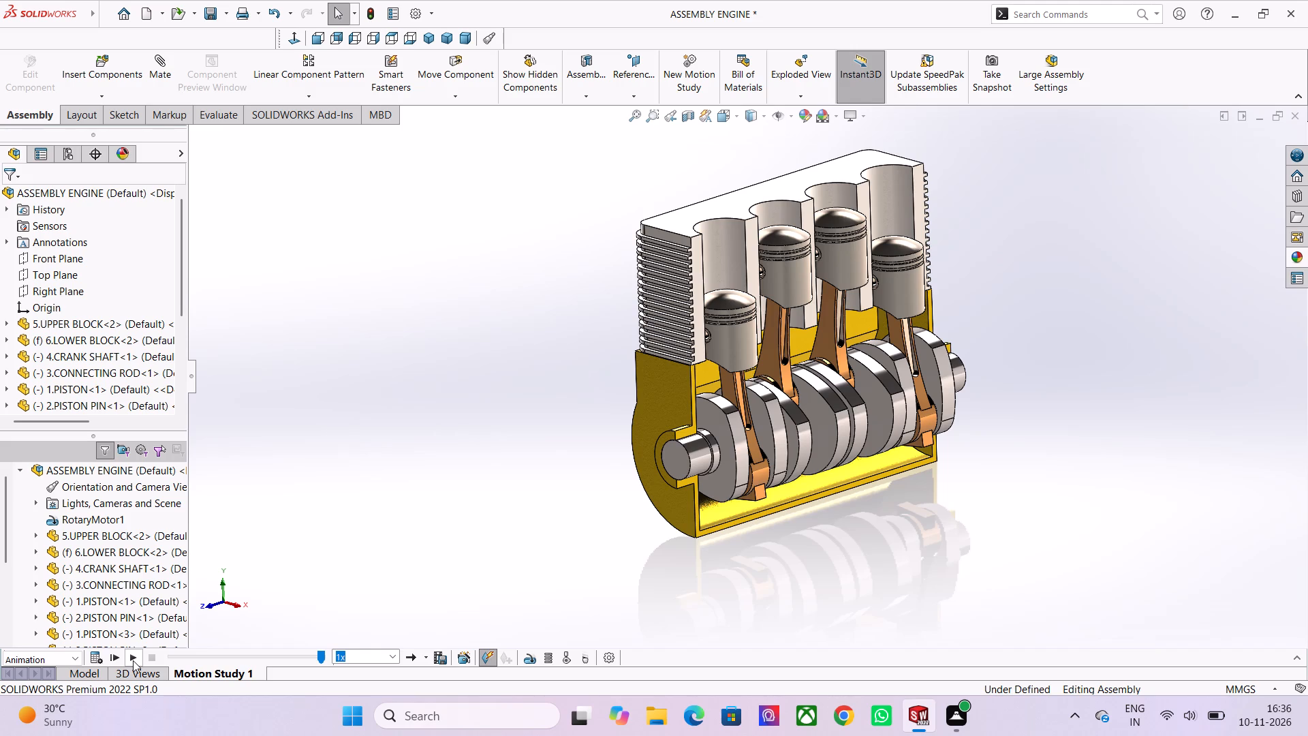
{"action": "left_click", "coordinate": [132, 660]}
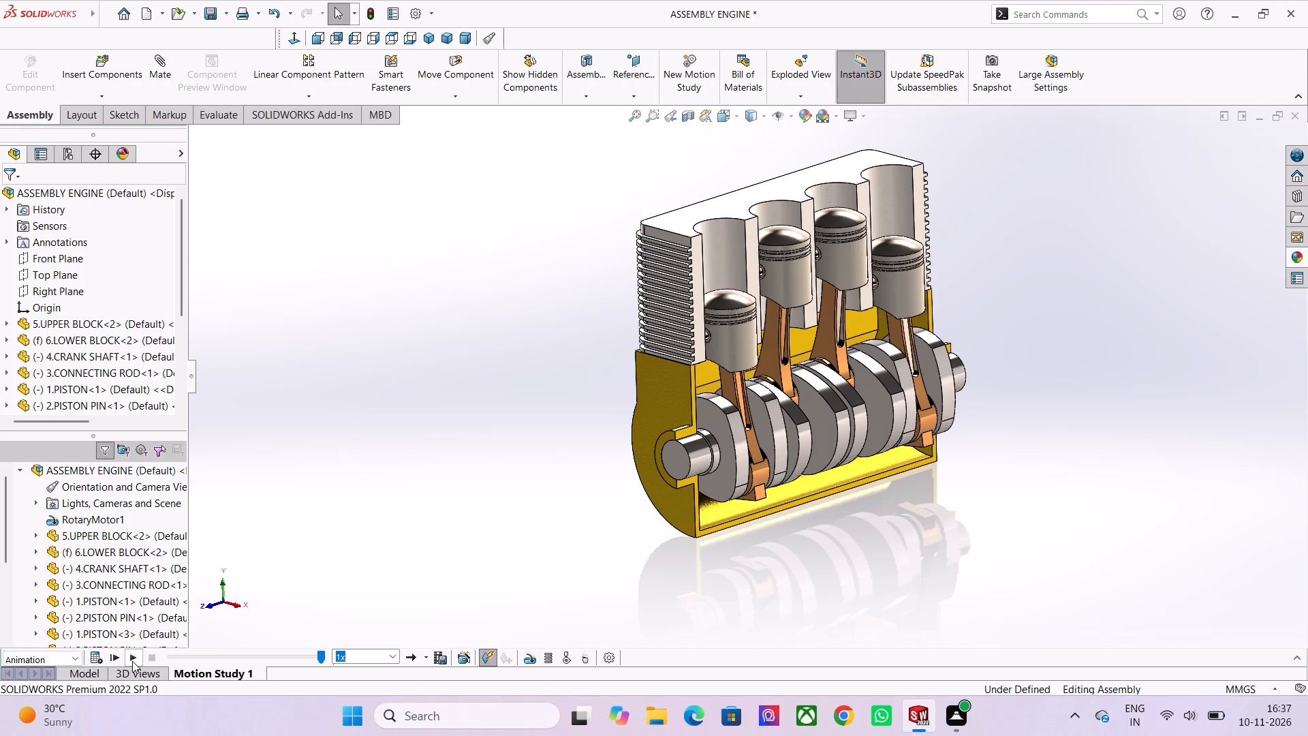
{"action": "left_click", "coordinate": [132, 661]}
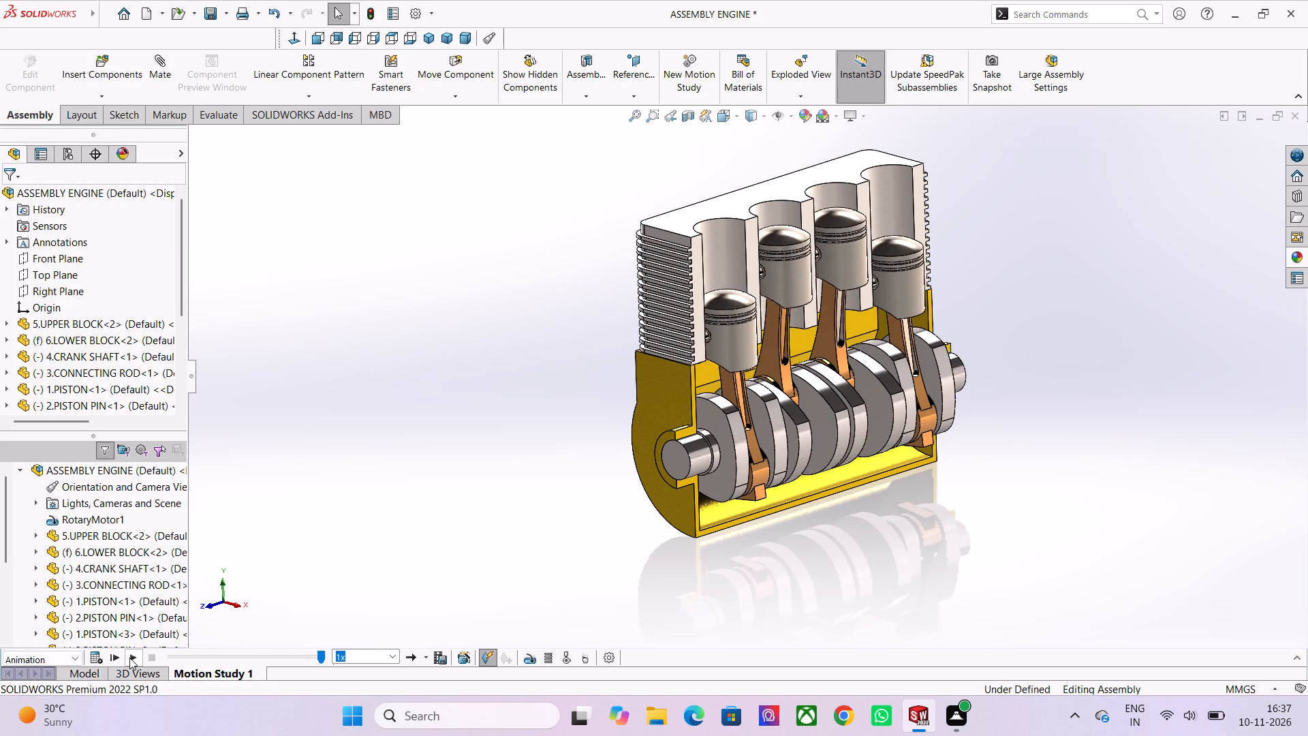
{"action": "left_click", "coordinate": [129, 658]}
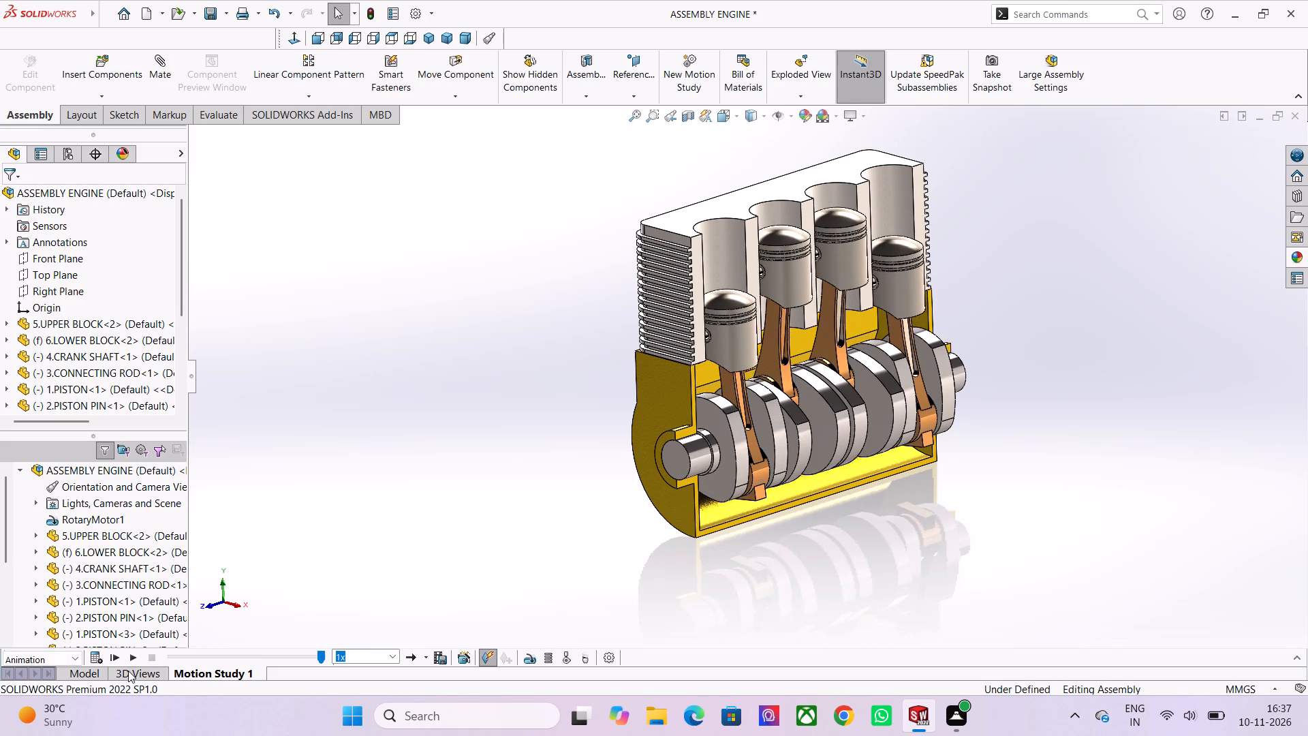
{"action": "left_click", "coordinate": [129, 661]}
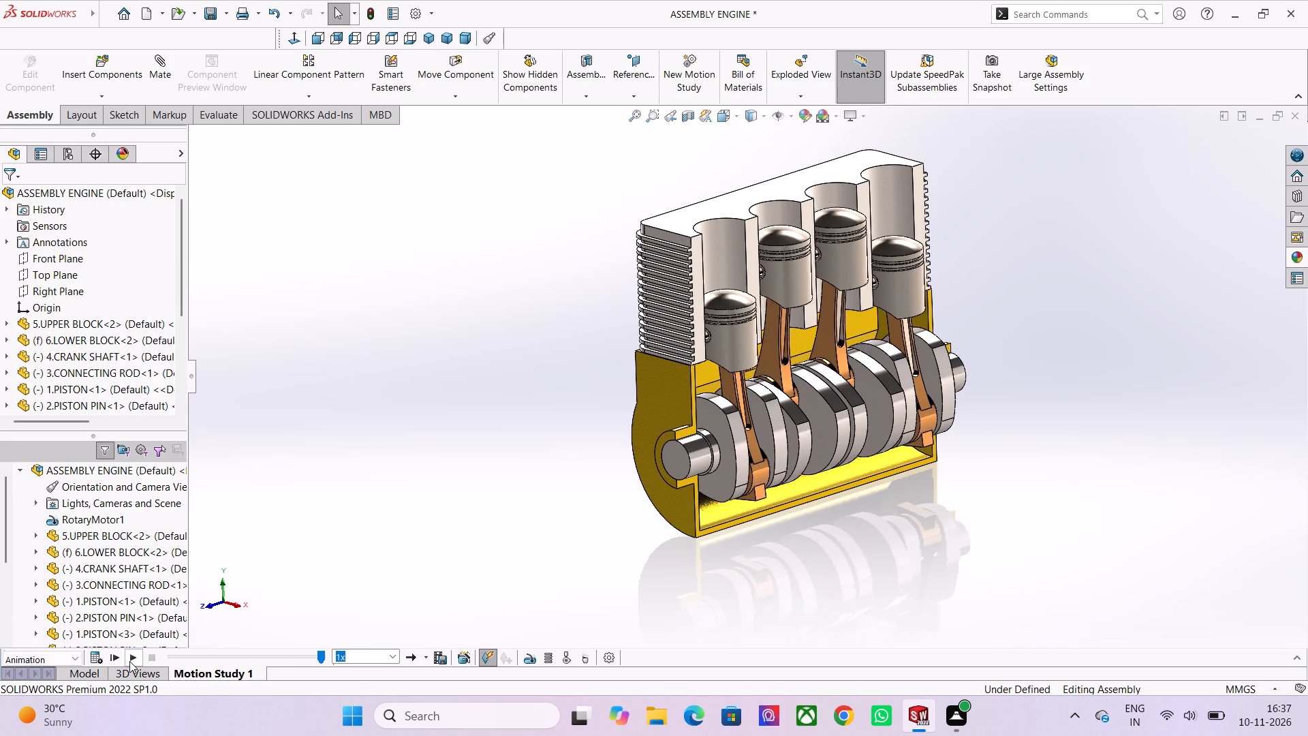
{"action": "left_click", "coordinate": [130, 658]}
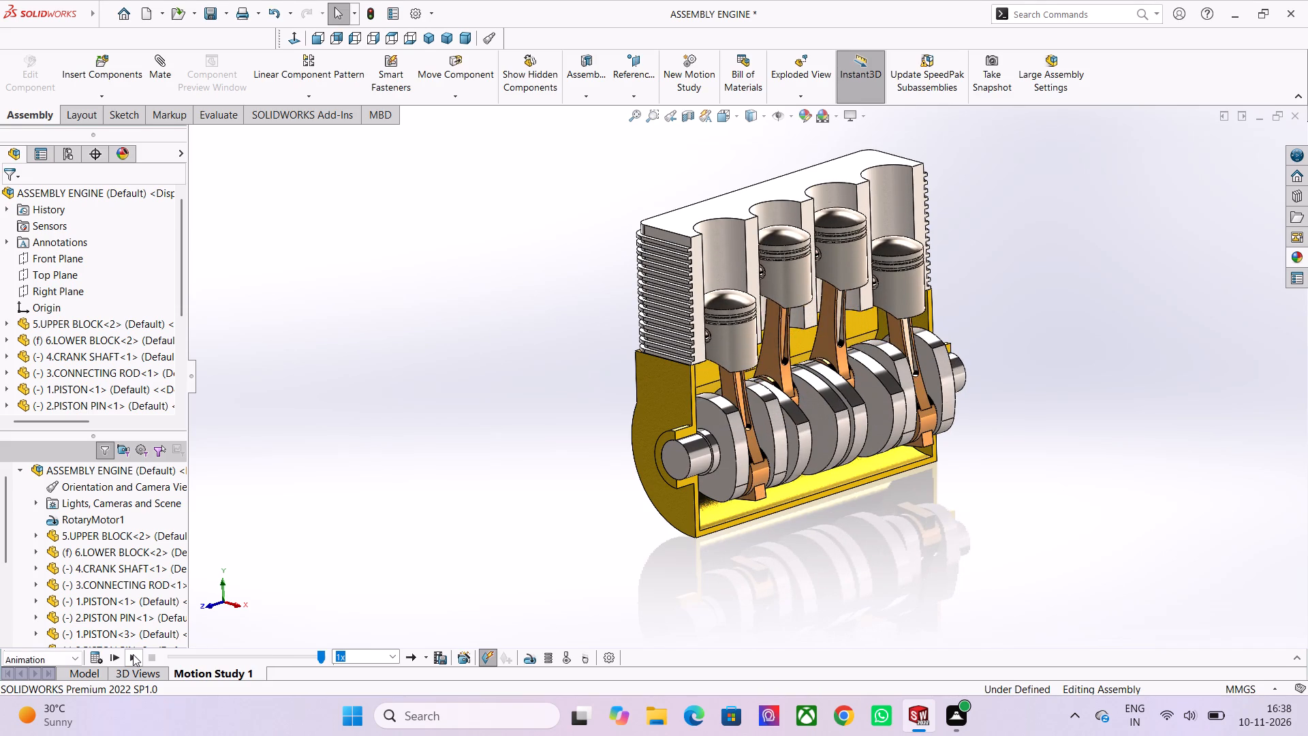
{"action": "left_click", "coordinate": [133, 654]}
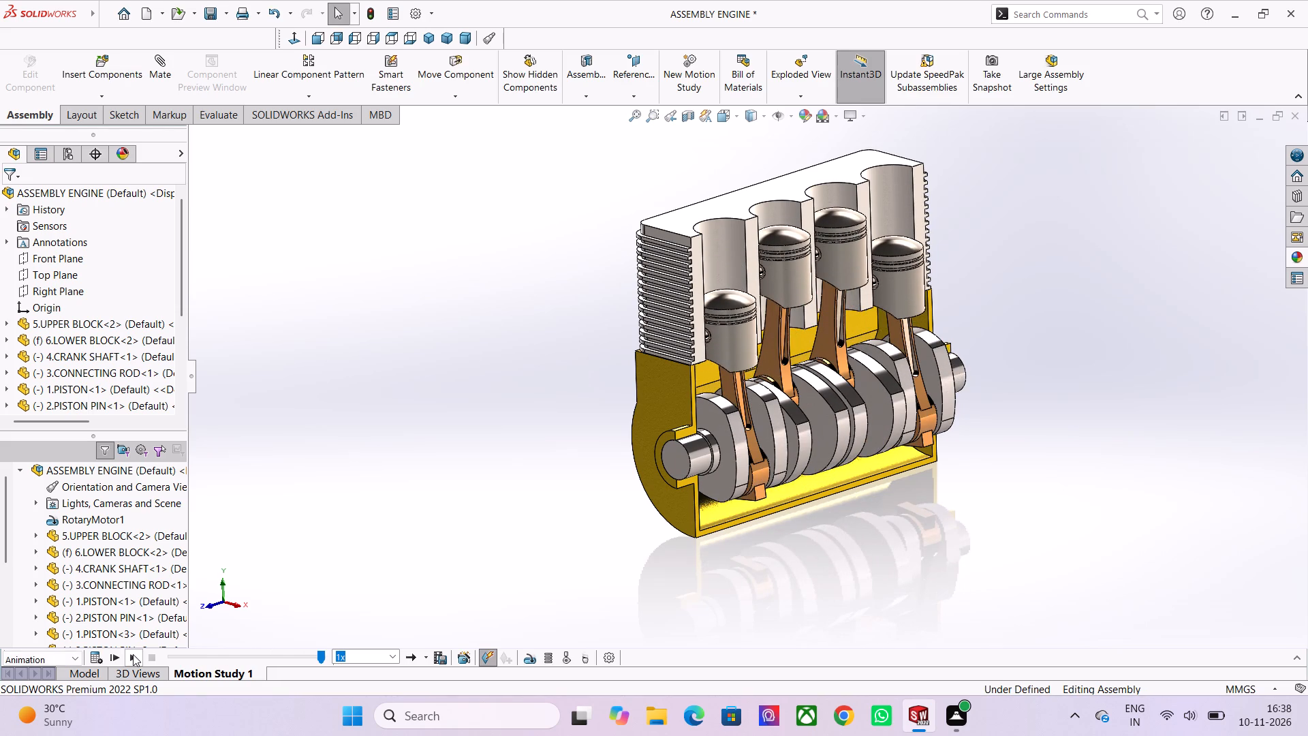
{"action": "left_click", "coordinate": [133, 654]}
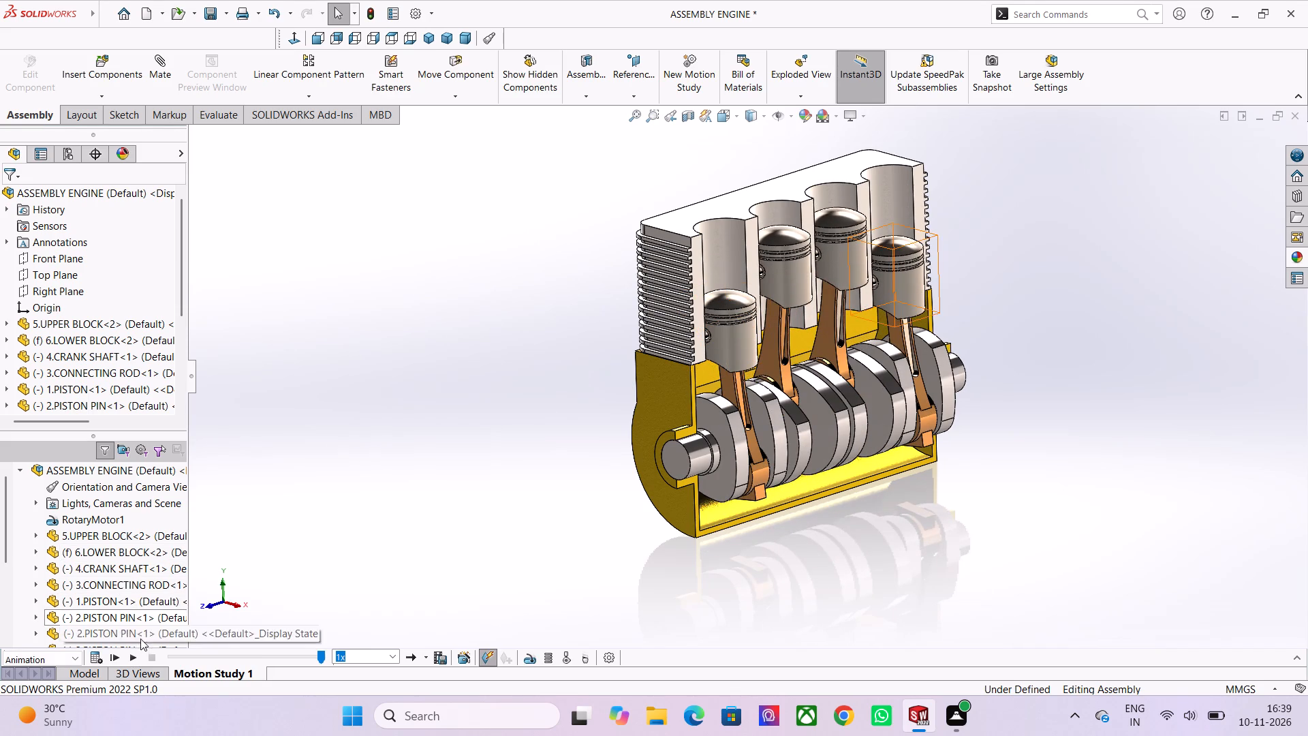
{"action": "left_click", "coordinate": [134, 656]}
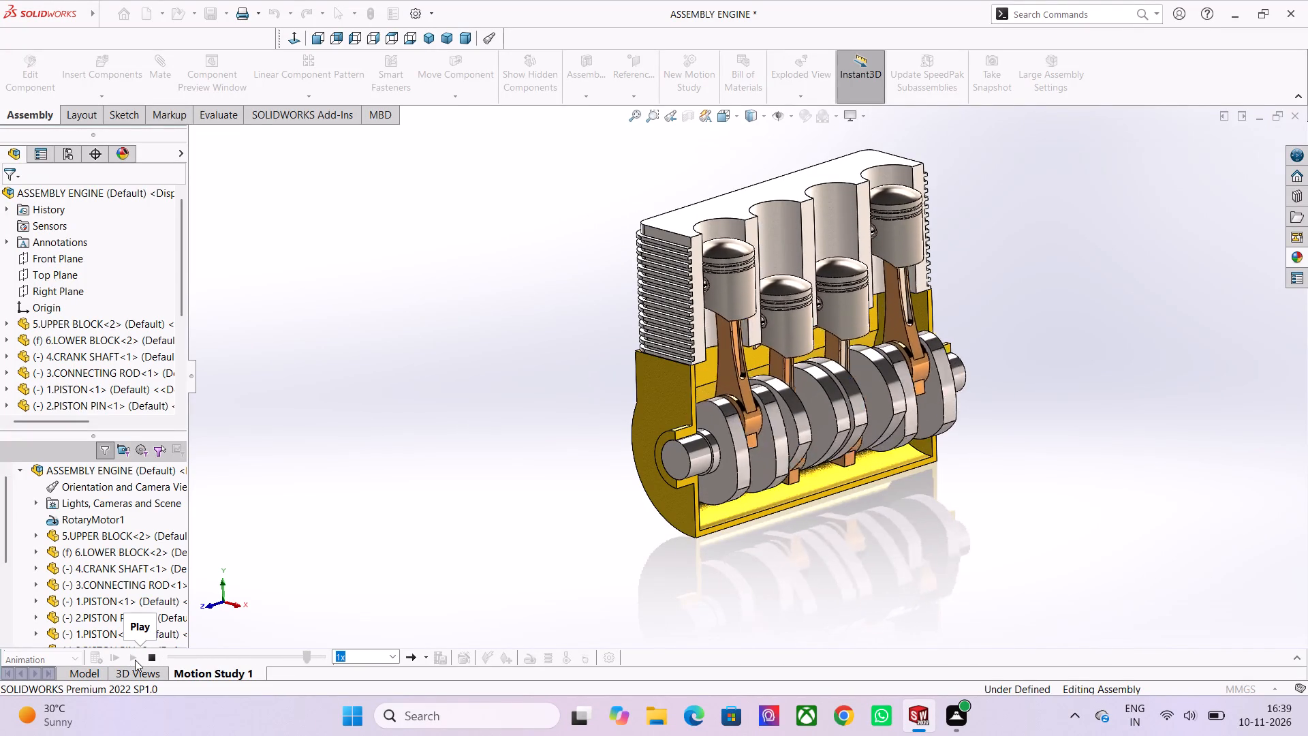
{"action": "left_click", "coordinate": [135, 660]}
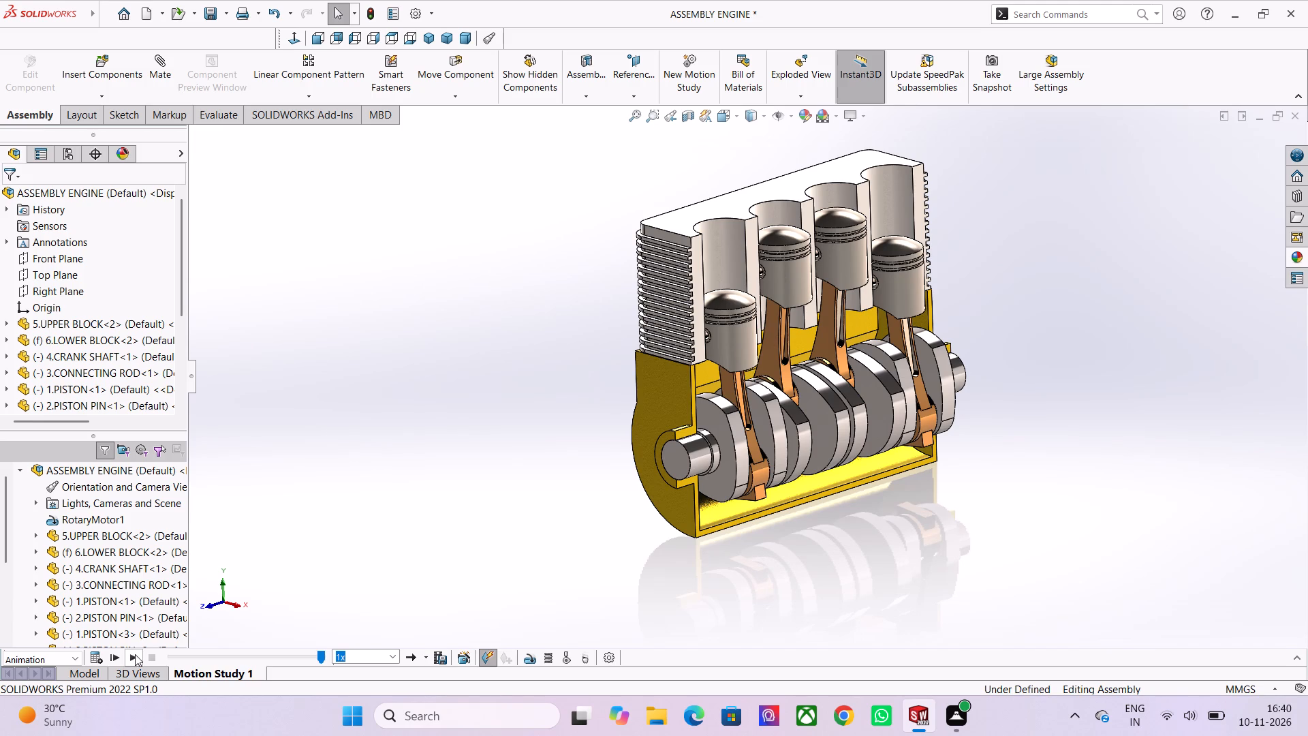
{"action": "left_click", "coordinate": [134, 653]}
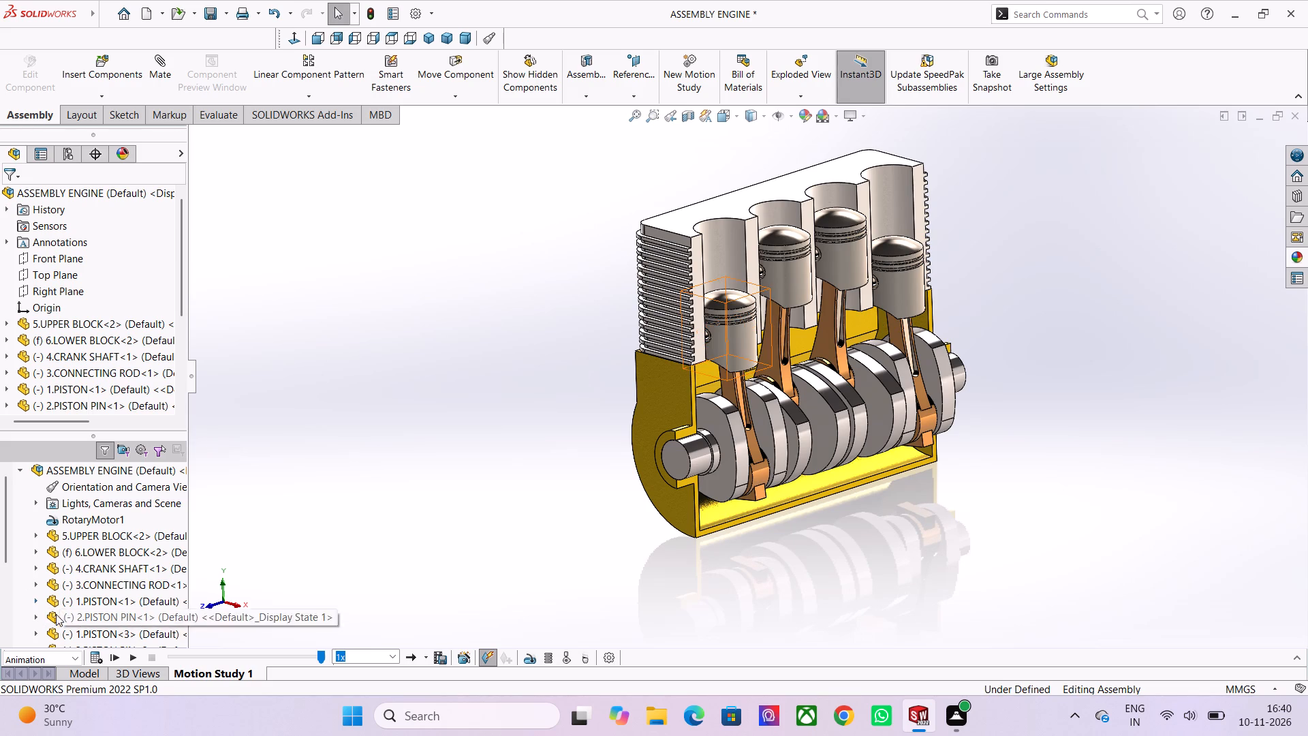
{"action": "left_click", "coordinate": [131, 653]}
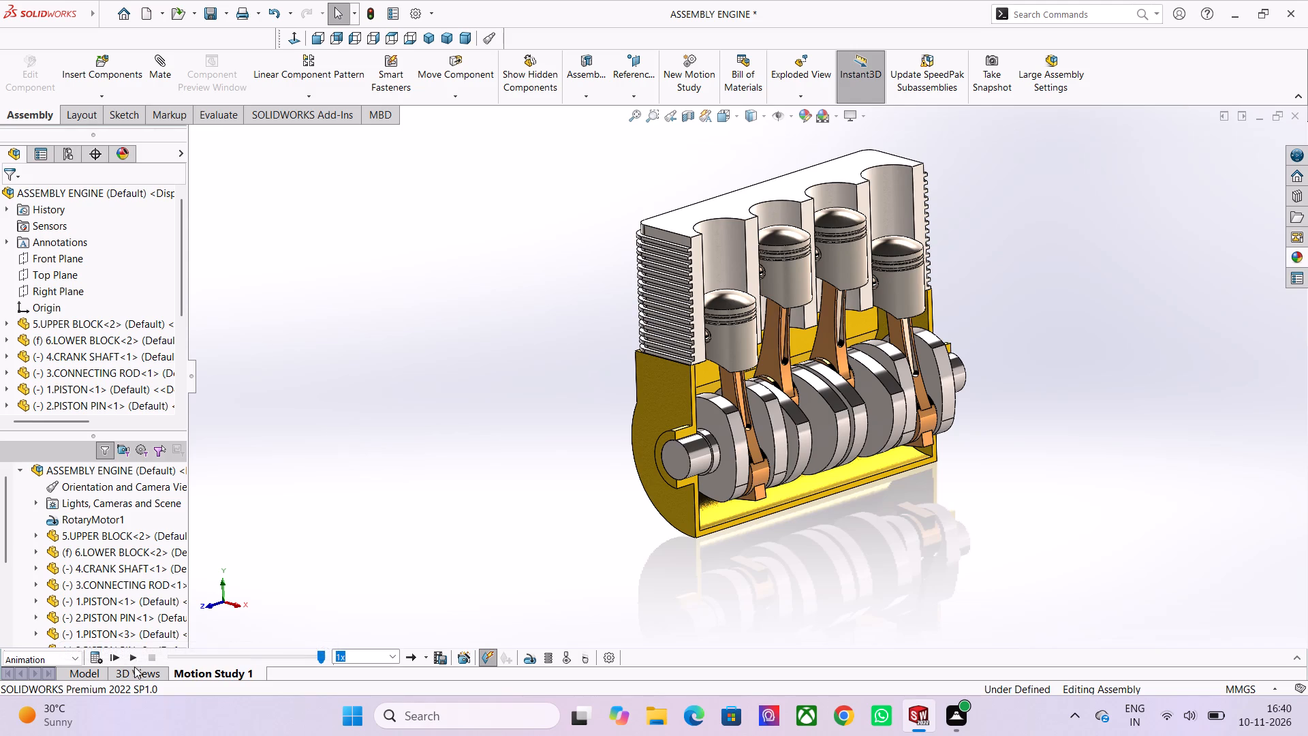
Play Motion Study 1 and examine the moving cutaway engine from different angles and distances.
{"action": "left_click", "coordinate": [134, 659]}
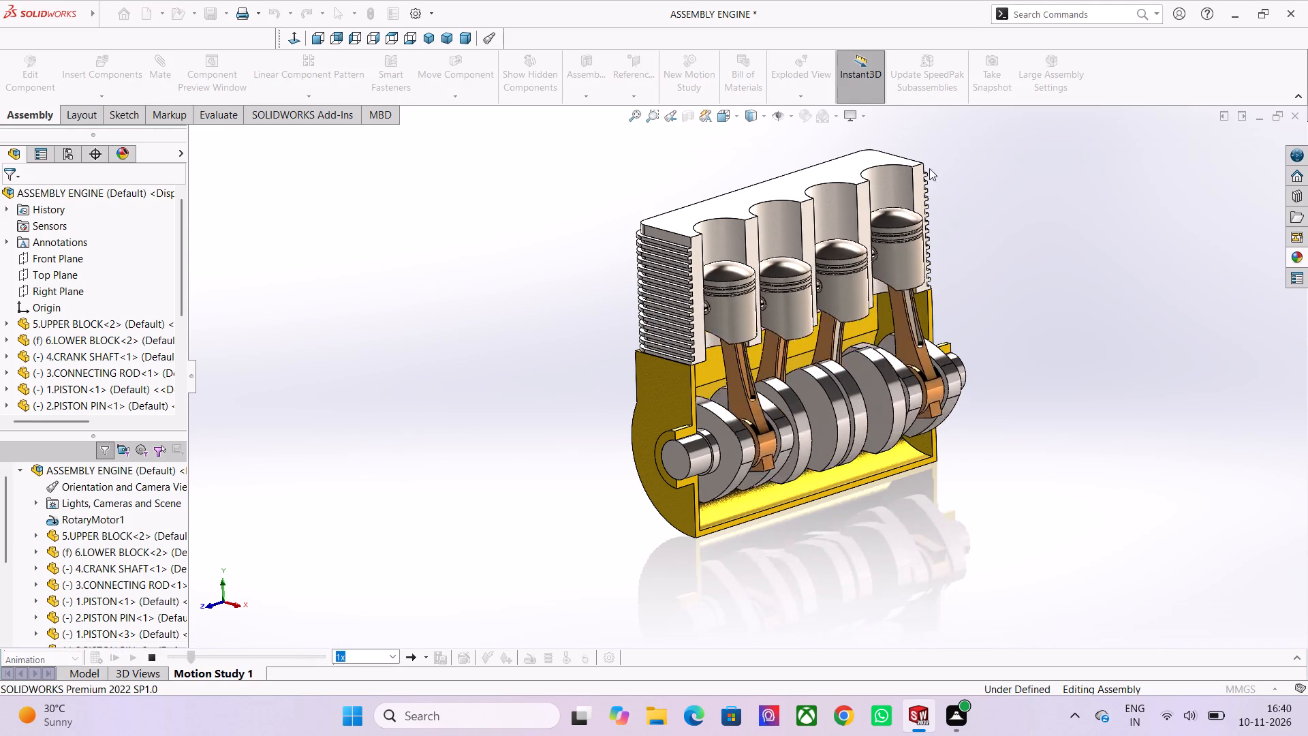
{"action": "scroll", "coordinate": [849, 204], "scroll_direction": "up", "scroll_amount": 1}
{"action": "scroll", "coordinate": [847, 215], "scroll_direction": "down", "scroll_amount": 1}
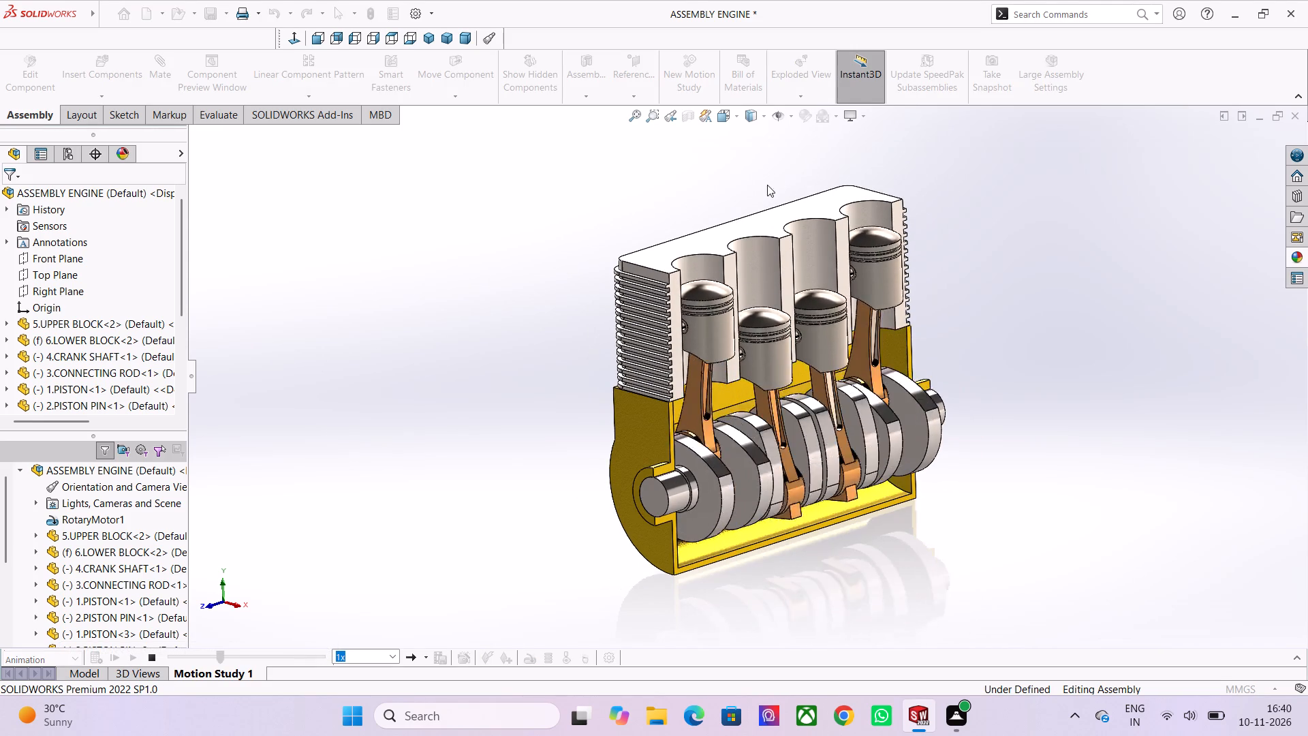
{"action": "scroll", "coordinate": [770, 204], "scroll_direction": "down", "scroll_amount": 1}
{"action": "middle_click_drag", "start_coordinate": [771, 200], "coordinate": [796, 234]}
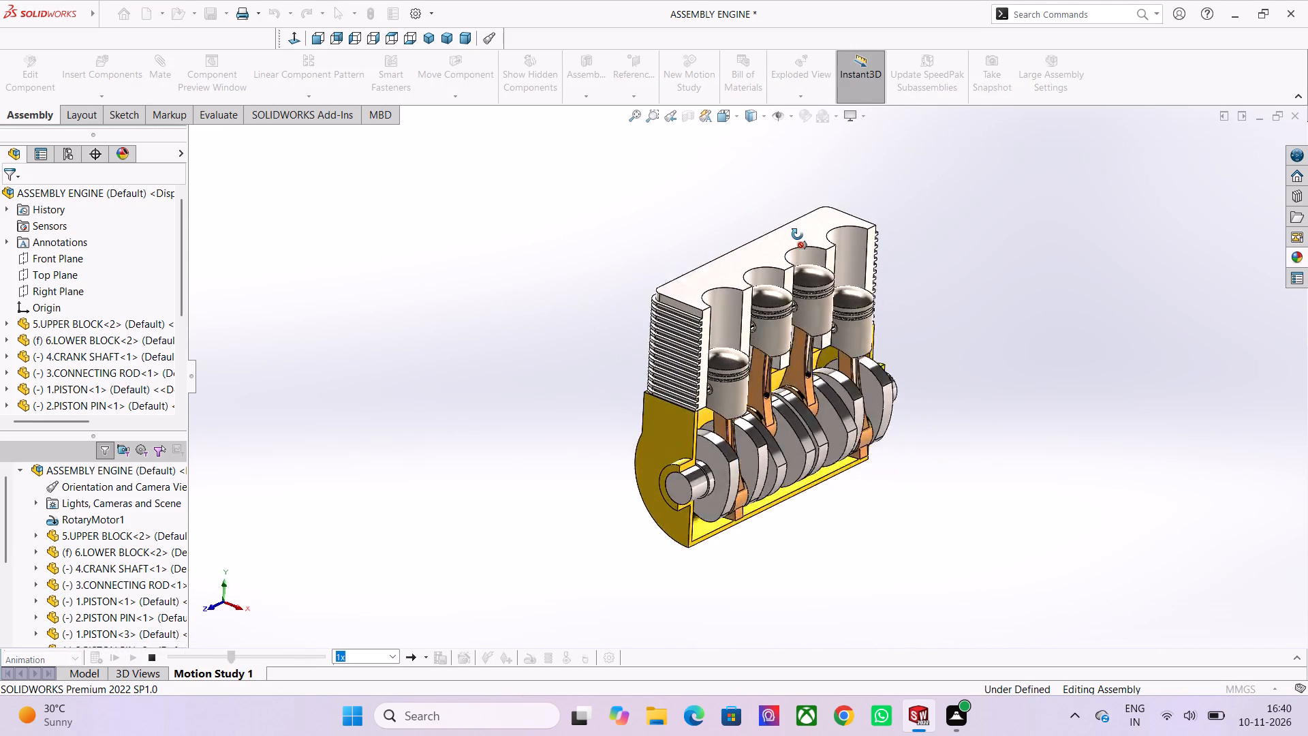
{"action": "middle_click_drag", "start_coordinate": [796, 234], "coordinate": [805, 187]}
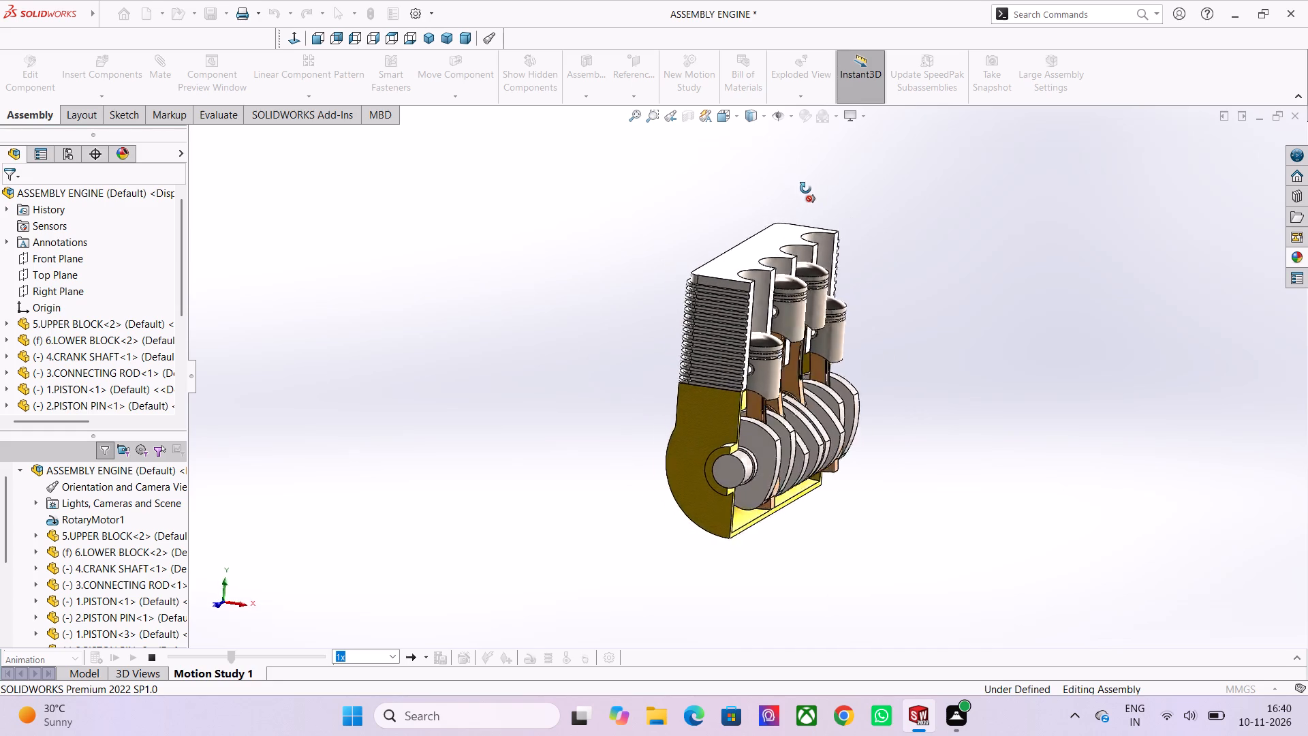
{"action": "middle_click_drag", "start_coordinate": [805, 187], "coordinate": [781, 183]}
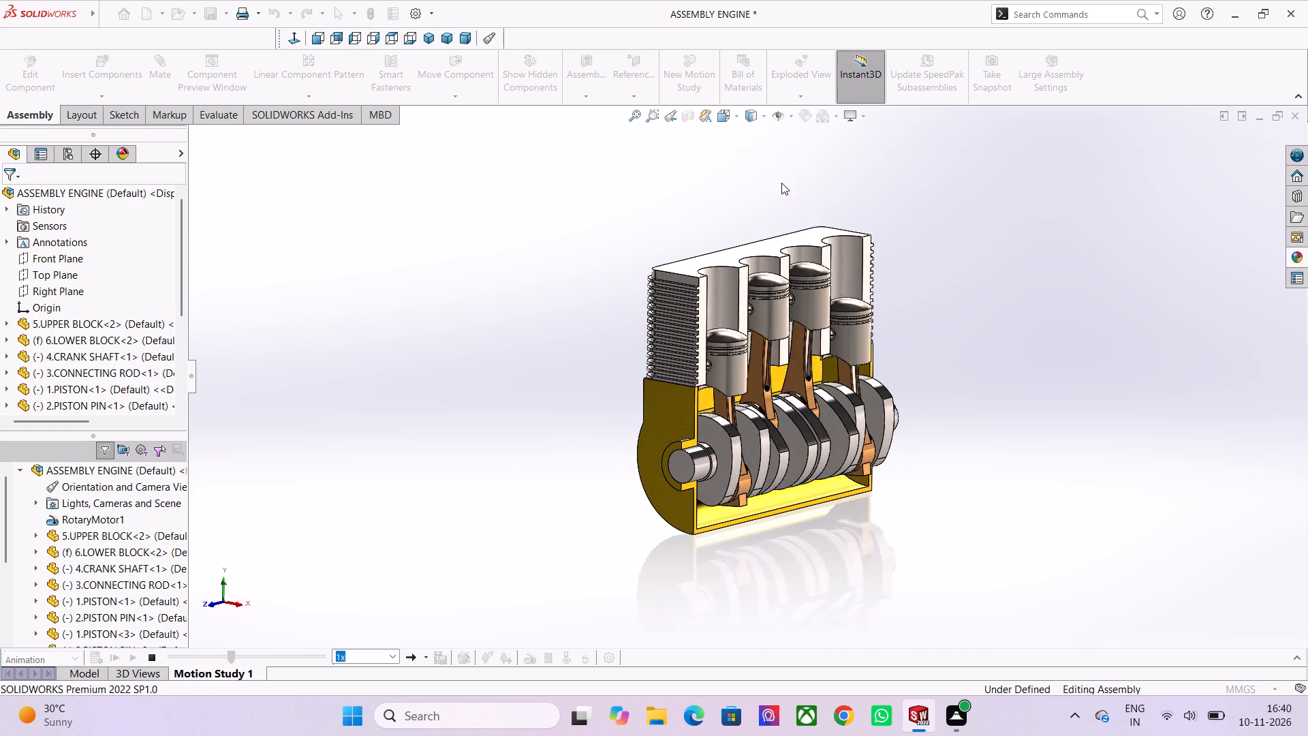
{"action": "scroll", "coordinate": [768, 187], "scroll_direction": "up", "scroll_amount": 2}
{"action": "scroll", "coordinate": [780, 231], "scroll_direction": "down", "scroll_amount": 2}
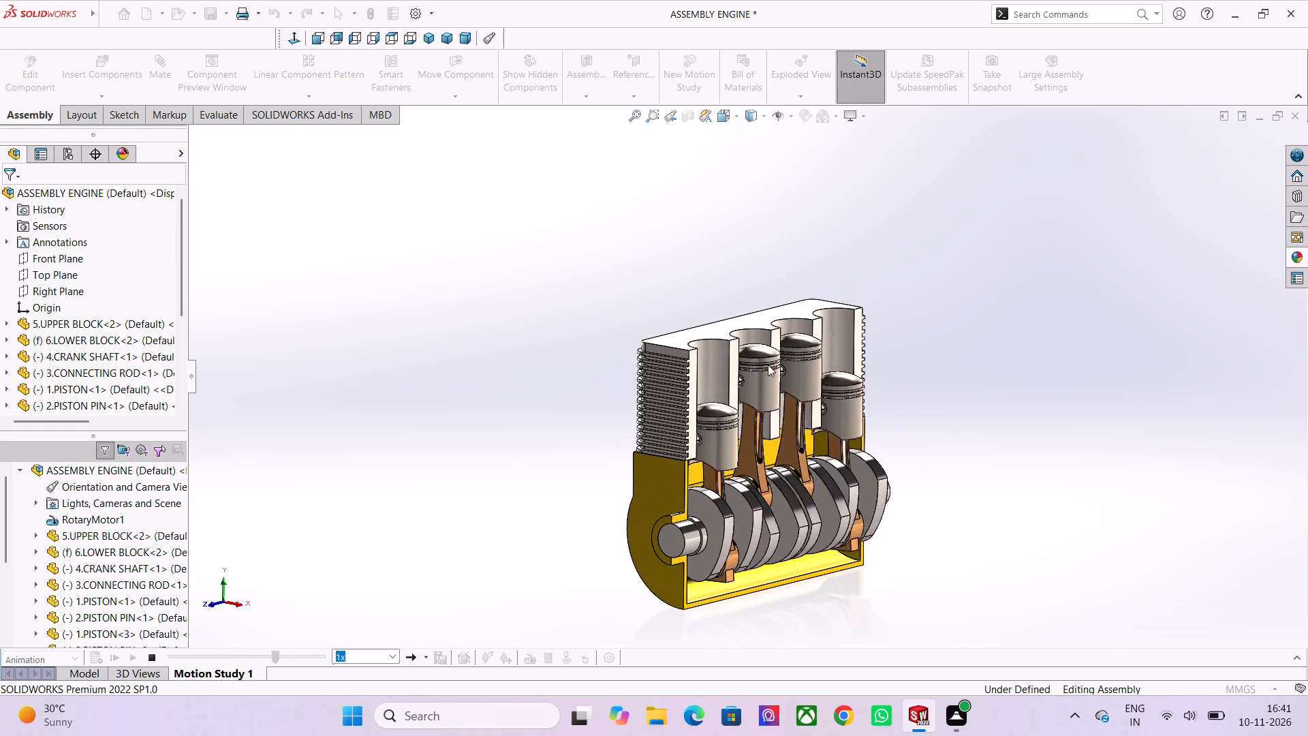
{"action": "scroll", "coordinate": [768, 325], "scroll_direction": "down", "scroll_amount": 1}
{"action": "scroll", "coordinate": [753, 451], "scroll_direction": "up", "scroll_amount": 2}
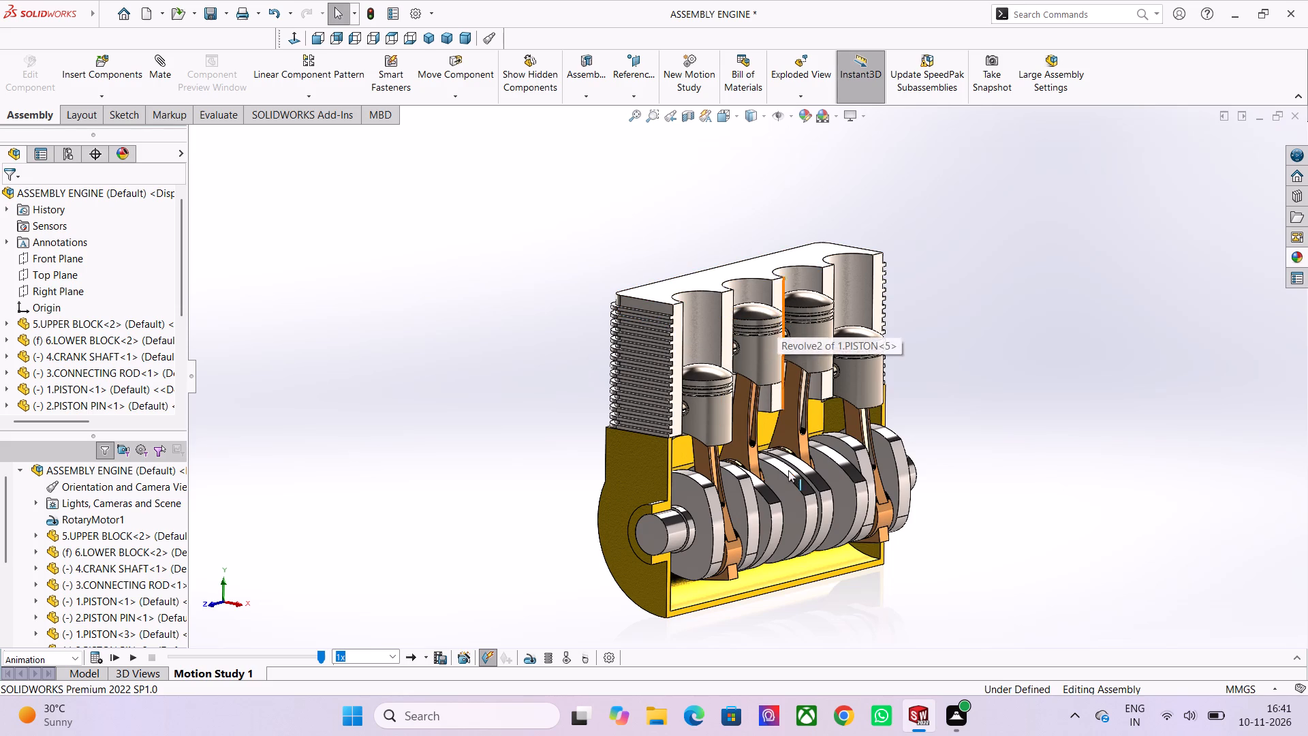
{"action": "scroll", "coordinate": [811, 468], "scroll_direction": "up", "scroll_amount": 1}
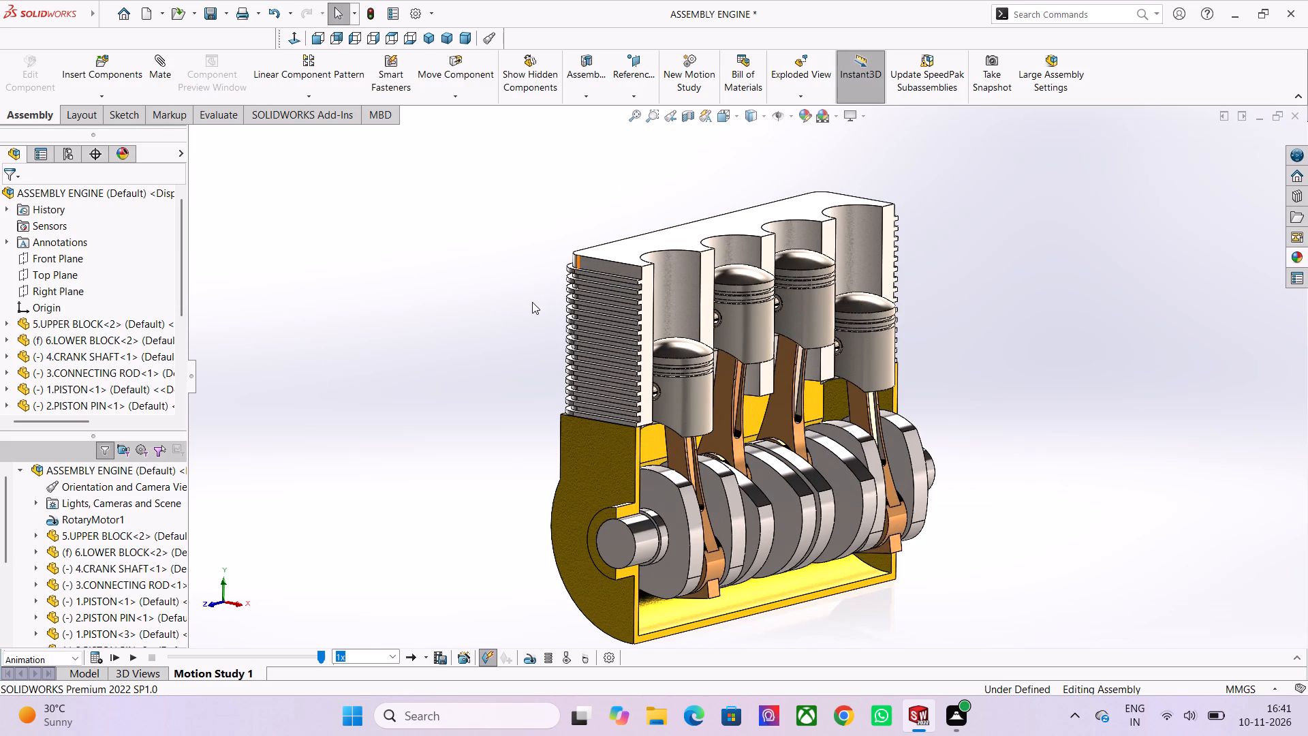
Start a Snipping Tool video recording that covers the full screen.
{"action": "key", "text": "Print"}
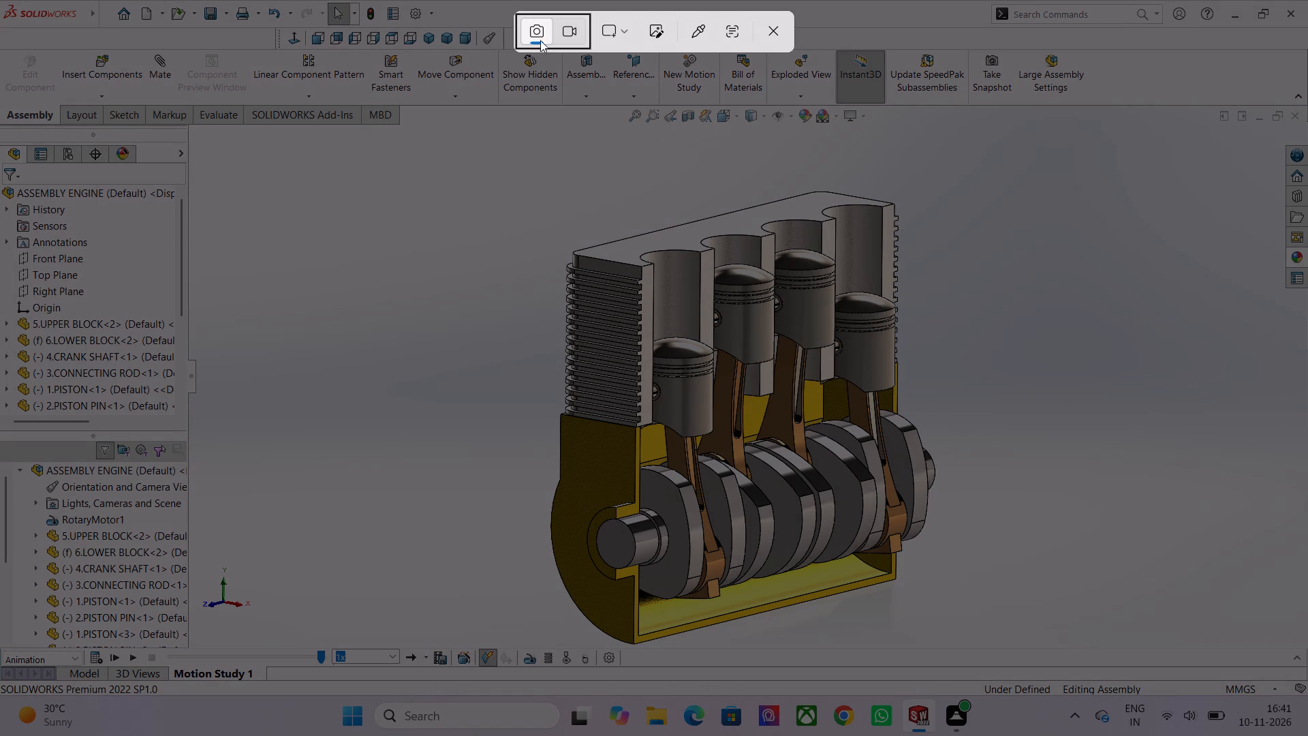
{"action": "left_click", "coordinate": [565, 25]}
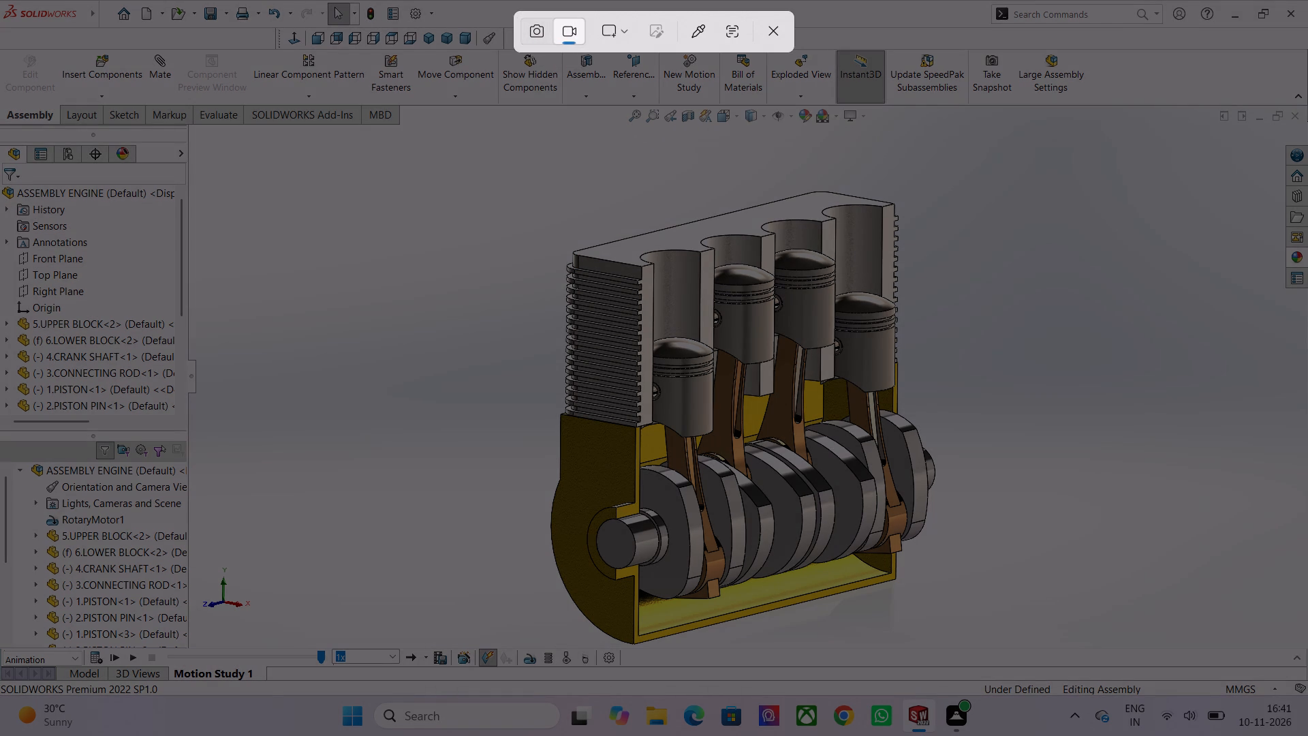
{"action": "left_click", "coordinate": [623, 34]}
{"action": "left_click", "coordinate": [632, 33]}
{"action": "left_click_drag", "start_coordinate": [0, 1], "coordinate": [331, 262]}
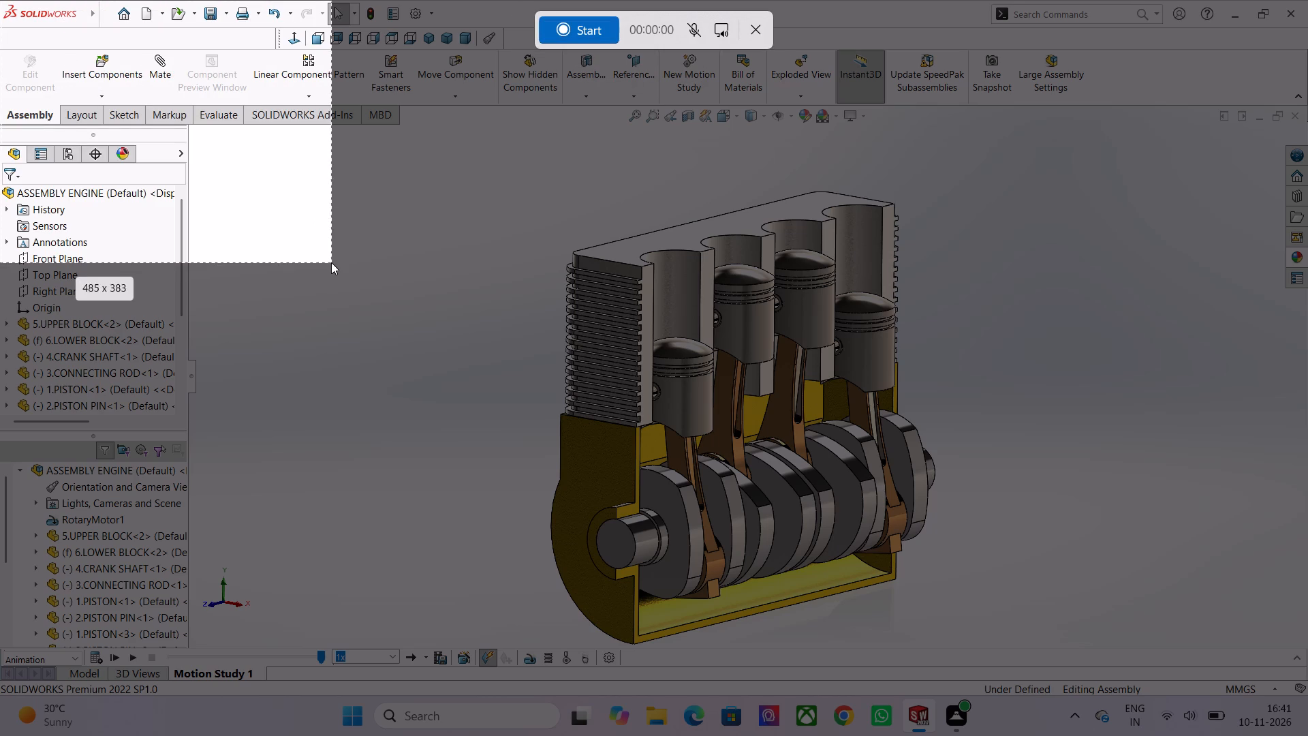
{"action": "left_click_drag", "start_coordinate": [331, 262], "coordinate": [1307, 735]}
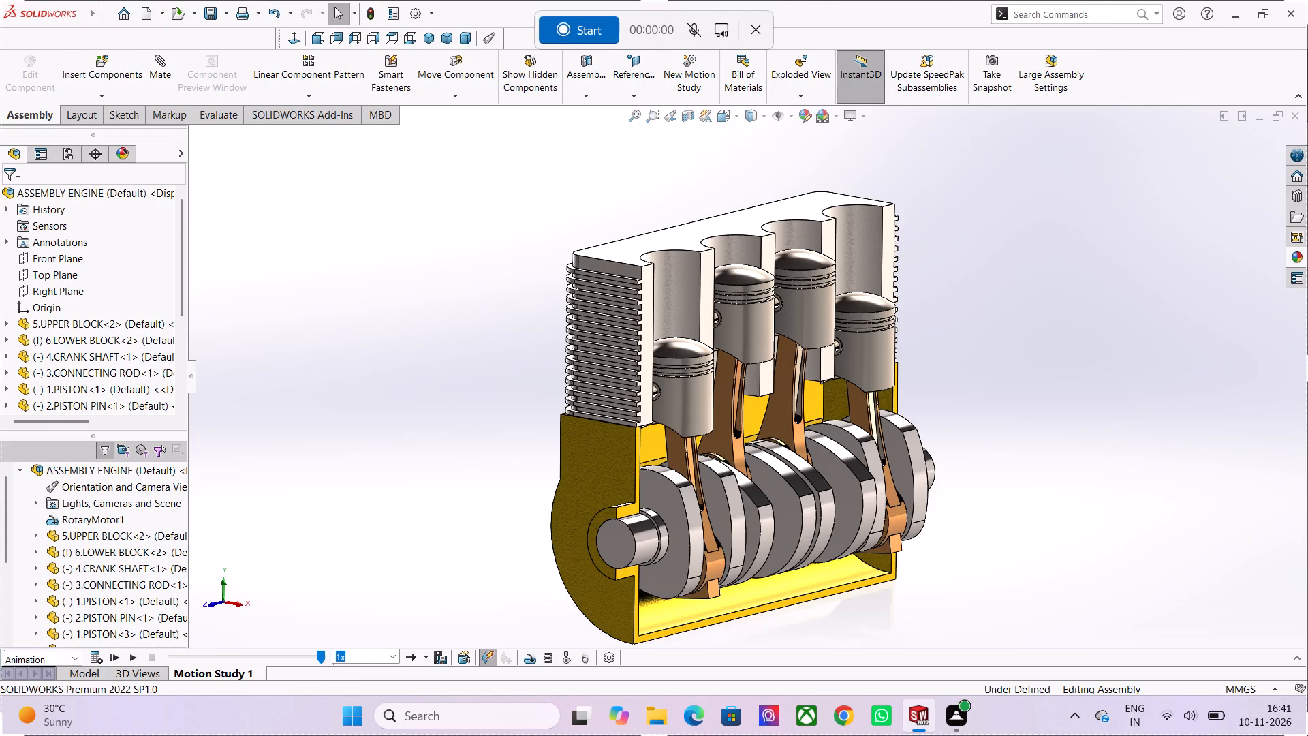
{"action": "left_click", "coordinate": [585, 27]}
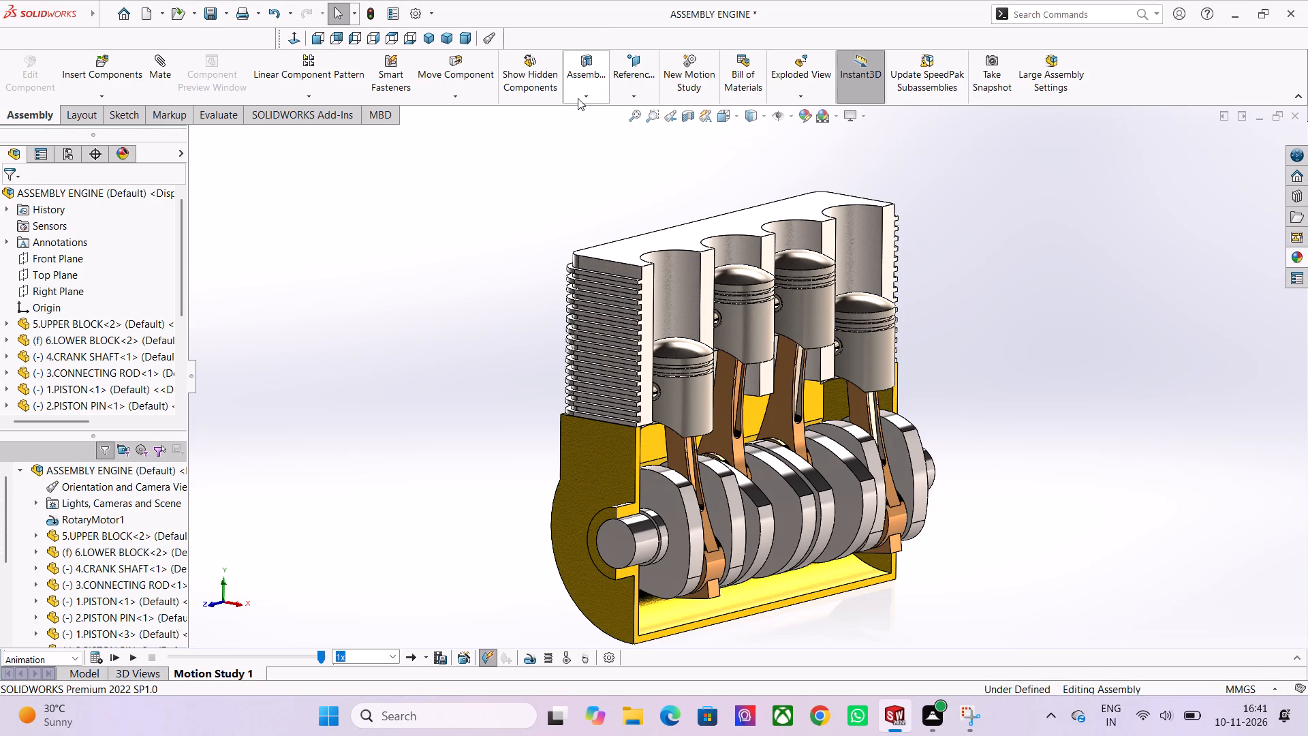
Play the Motion Study 1 animation through while recording, and stop the screen recording when playback ends.
{"action": "left_click", "coordinate": [133, 656]}
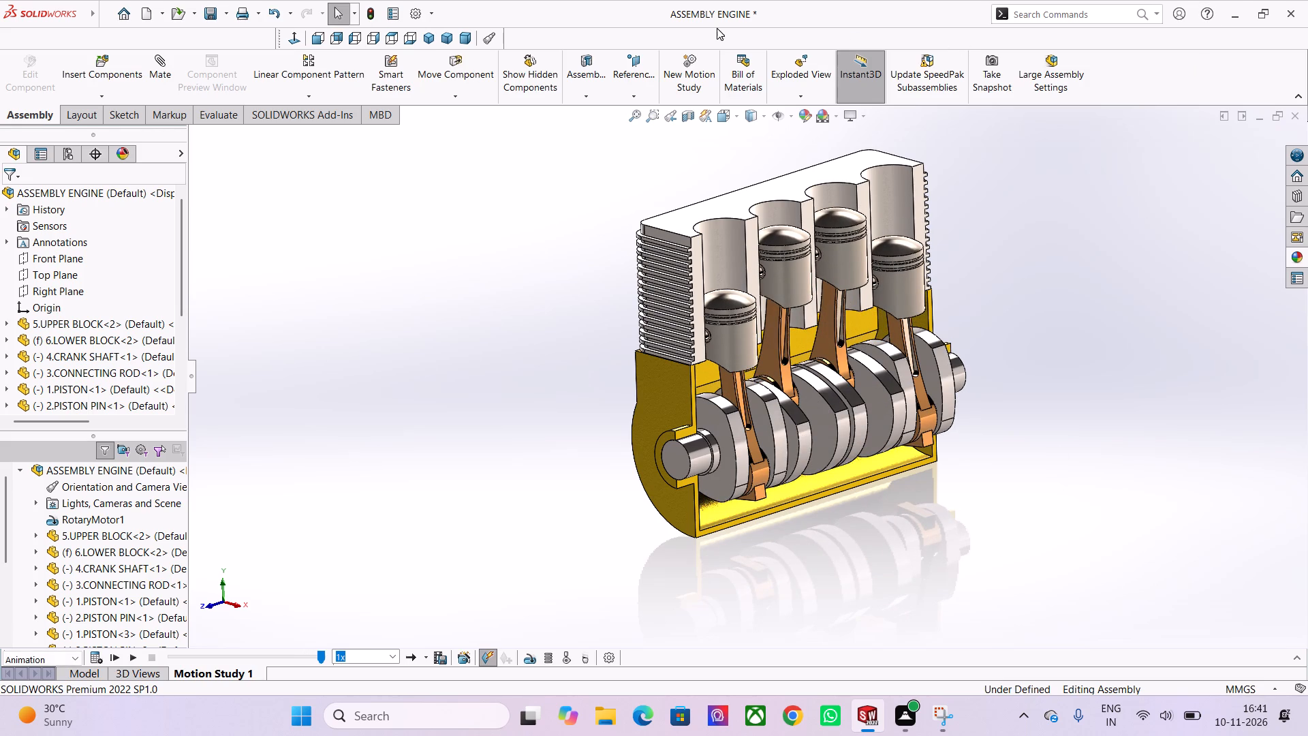
{"action": "left_click", "coordinate": [565, 33]}
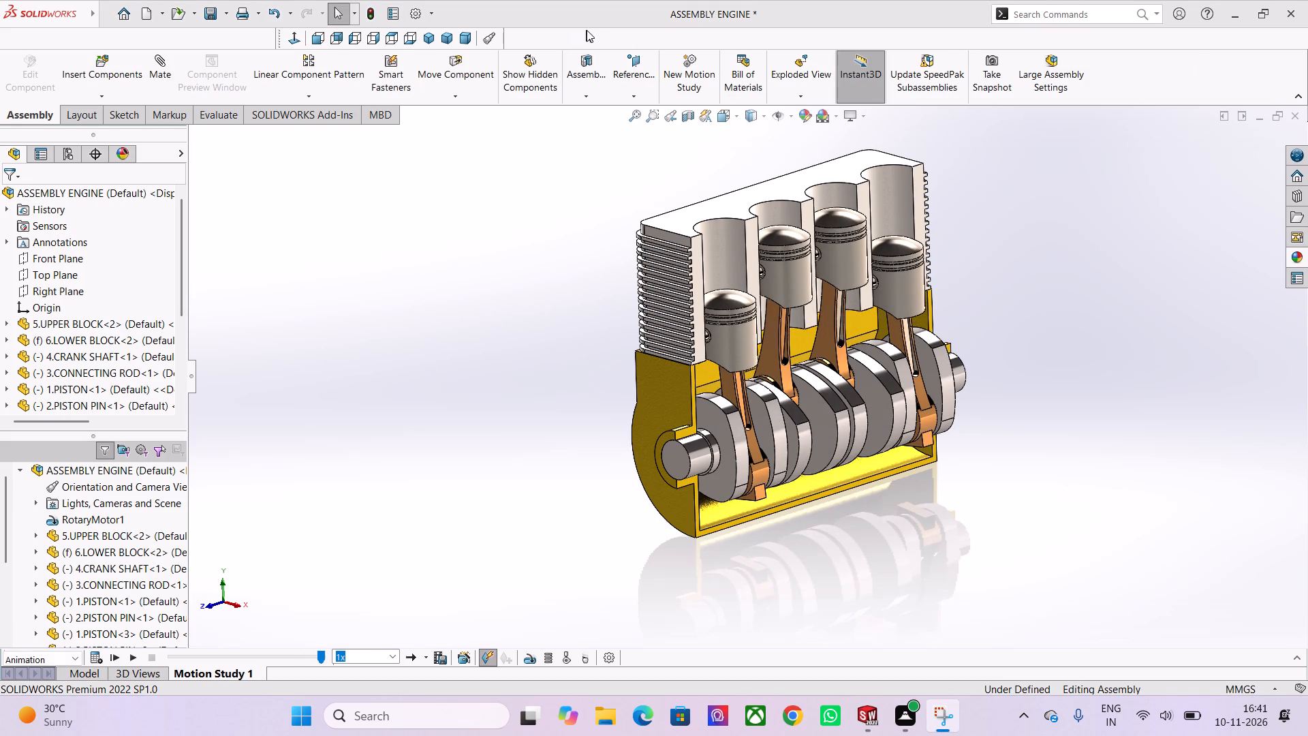
{"action": "left_click", "coordinate": [597, 30]}
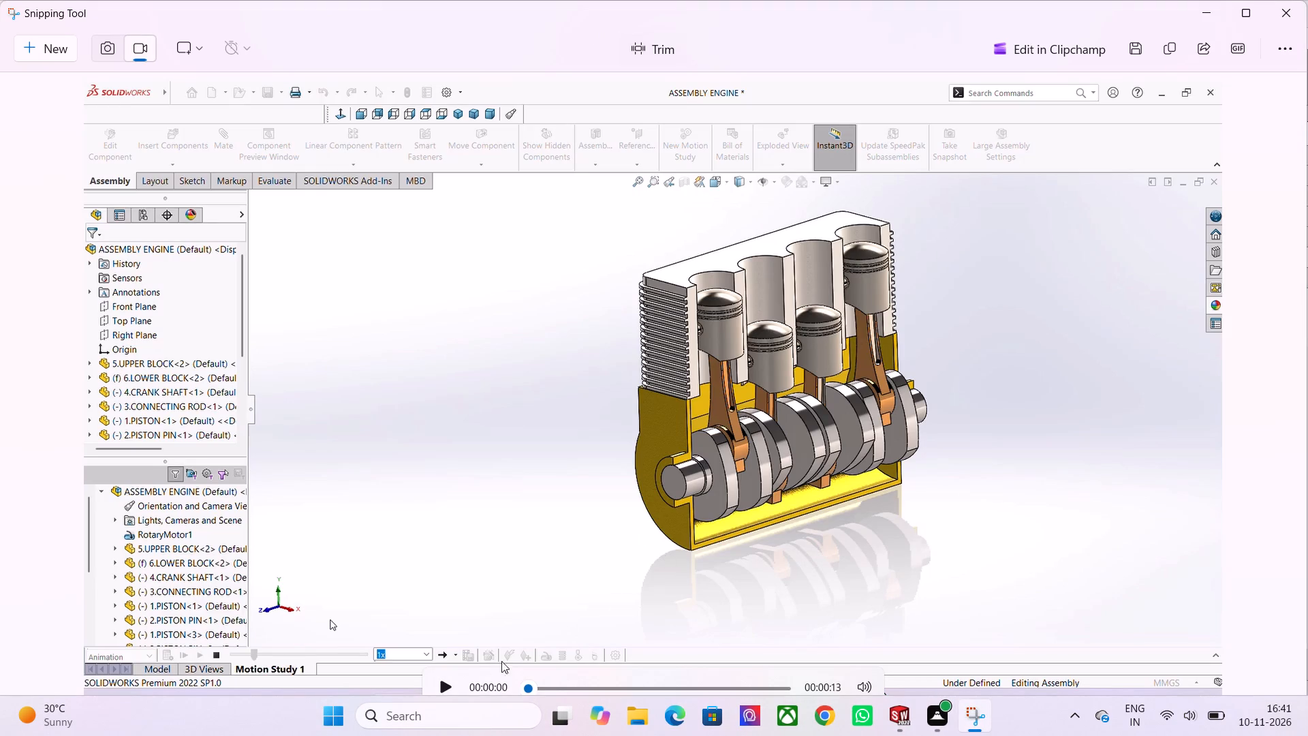
Play back the recorded video of the engine animation to review it, and close the Snipping Tool.
{"action": "left_click", "coordinate": [445, 686]}
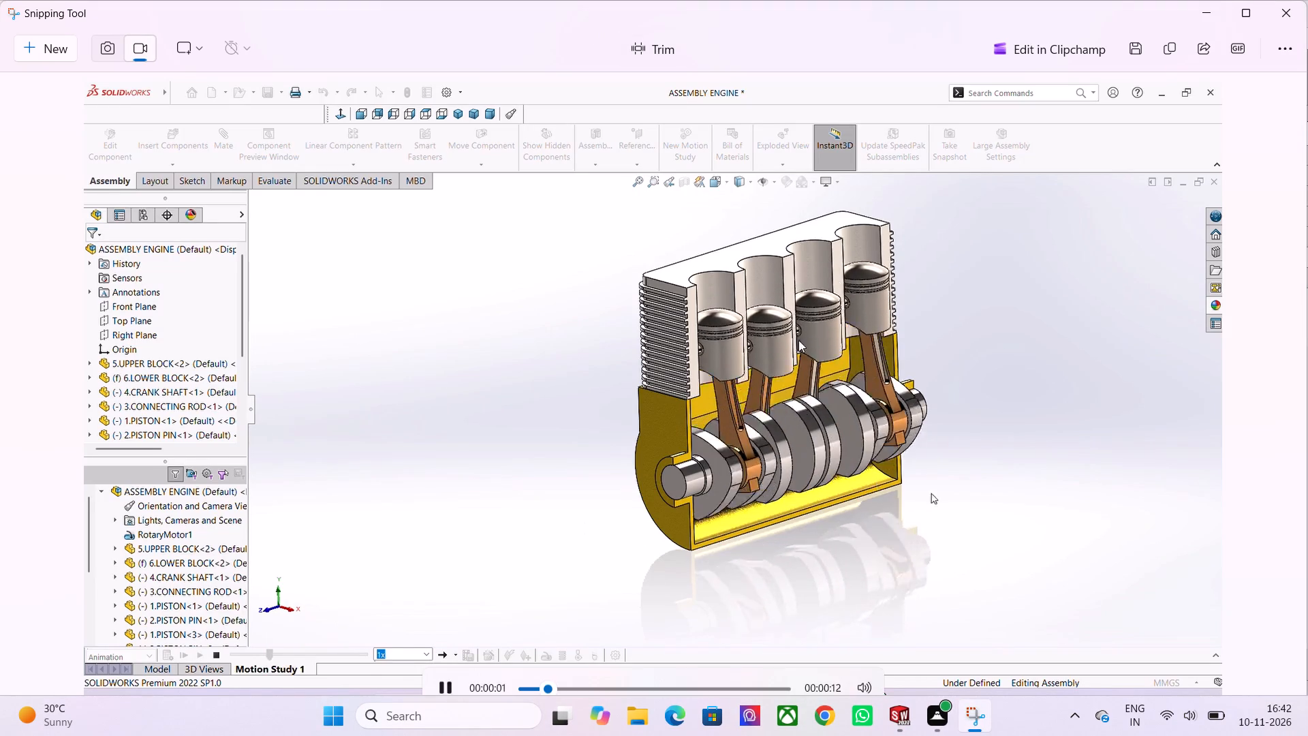
{"action": "scroll", "coordinate": [808, 335], "scroll_direction": "up", "scroll_amount": 1}
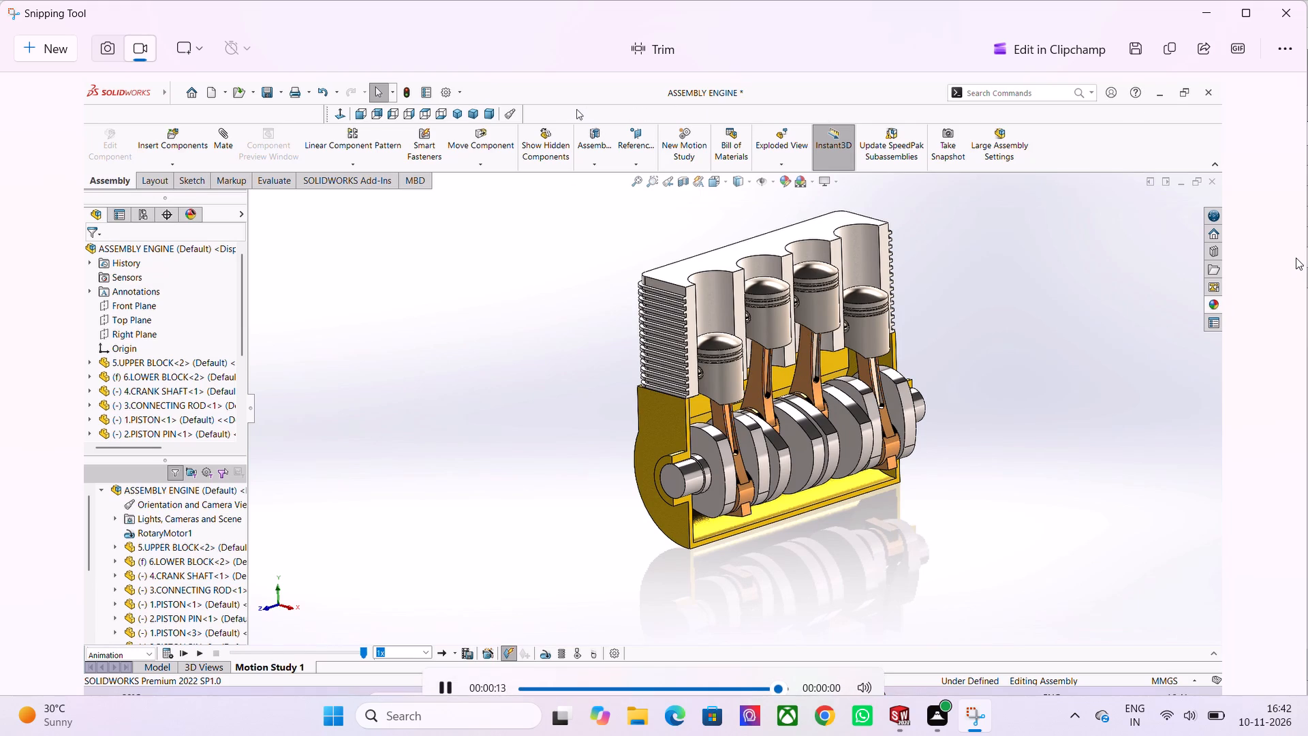
{"action": "left_click", "coordinate": [1211, 91]}
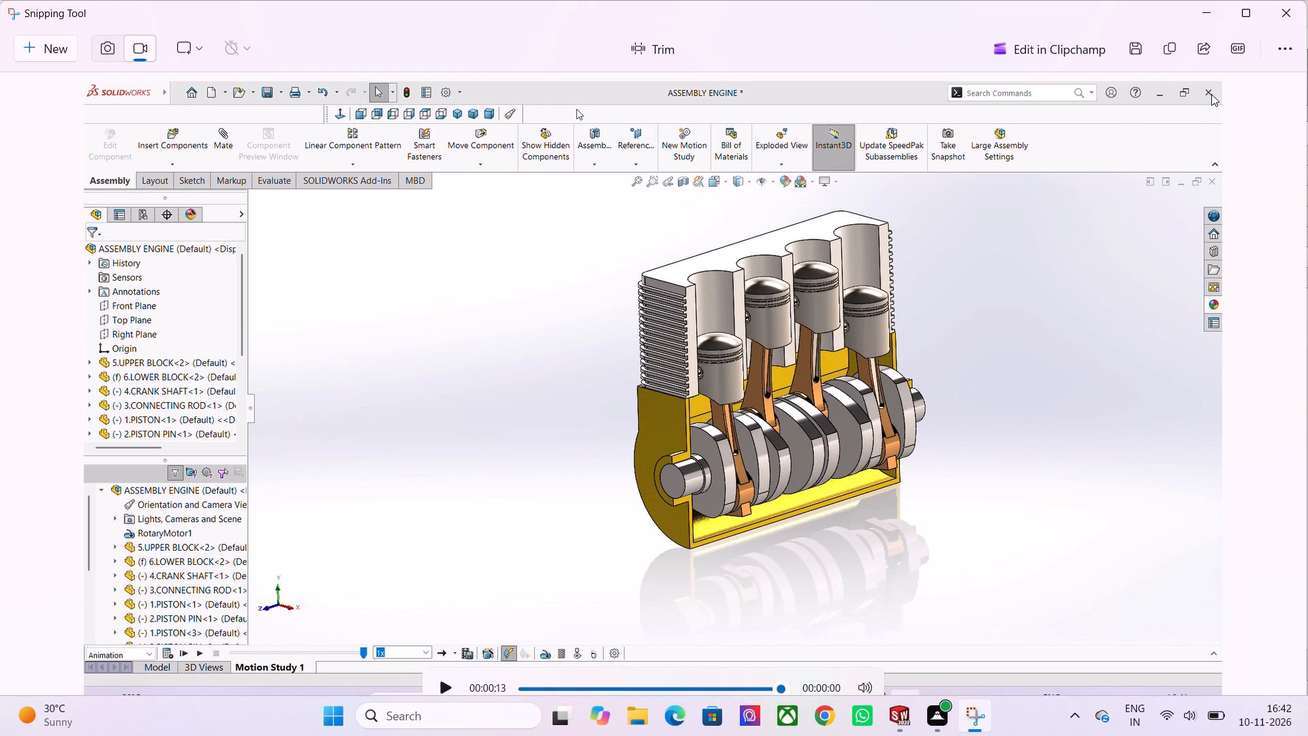
{"action": "left_click", "coordinate": [1281, 8]}
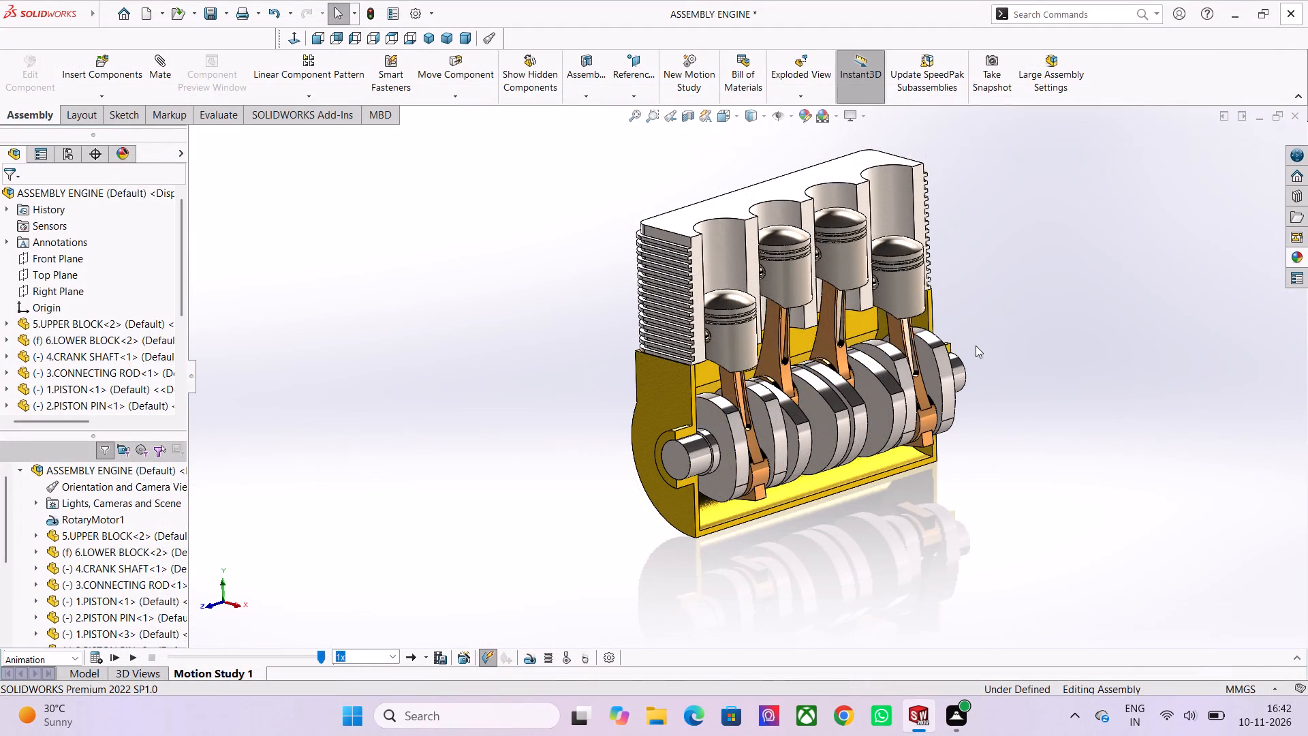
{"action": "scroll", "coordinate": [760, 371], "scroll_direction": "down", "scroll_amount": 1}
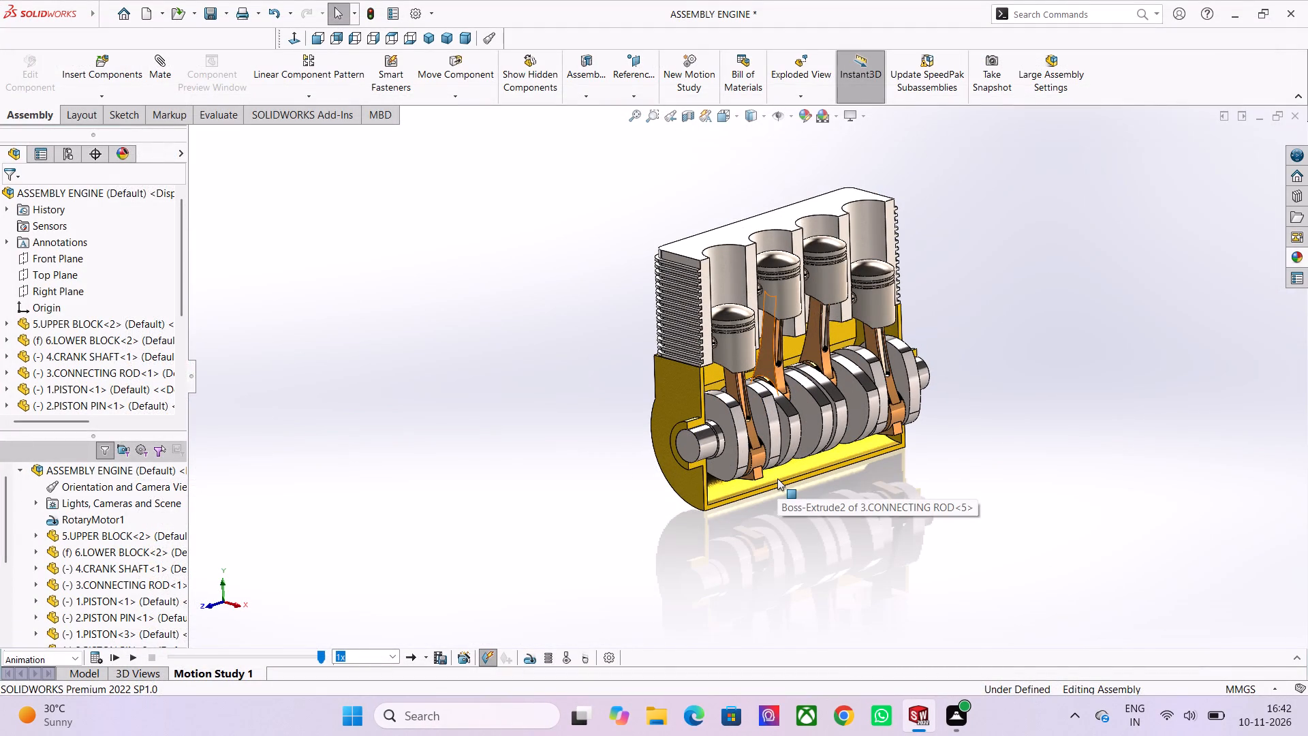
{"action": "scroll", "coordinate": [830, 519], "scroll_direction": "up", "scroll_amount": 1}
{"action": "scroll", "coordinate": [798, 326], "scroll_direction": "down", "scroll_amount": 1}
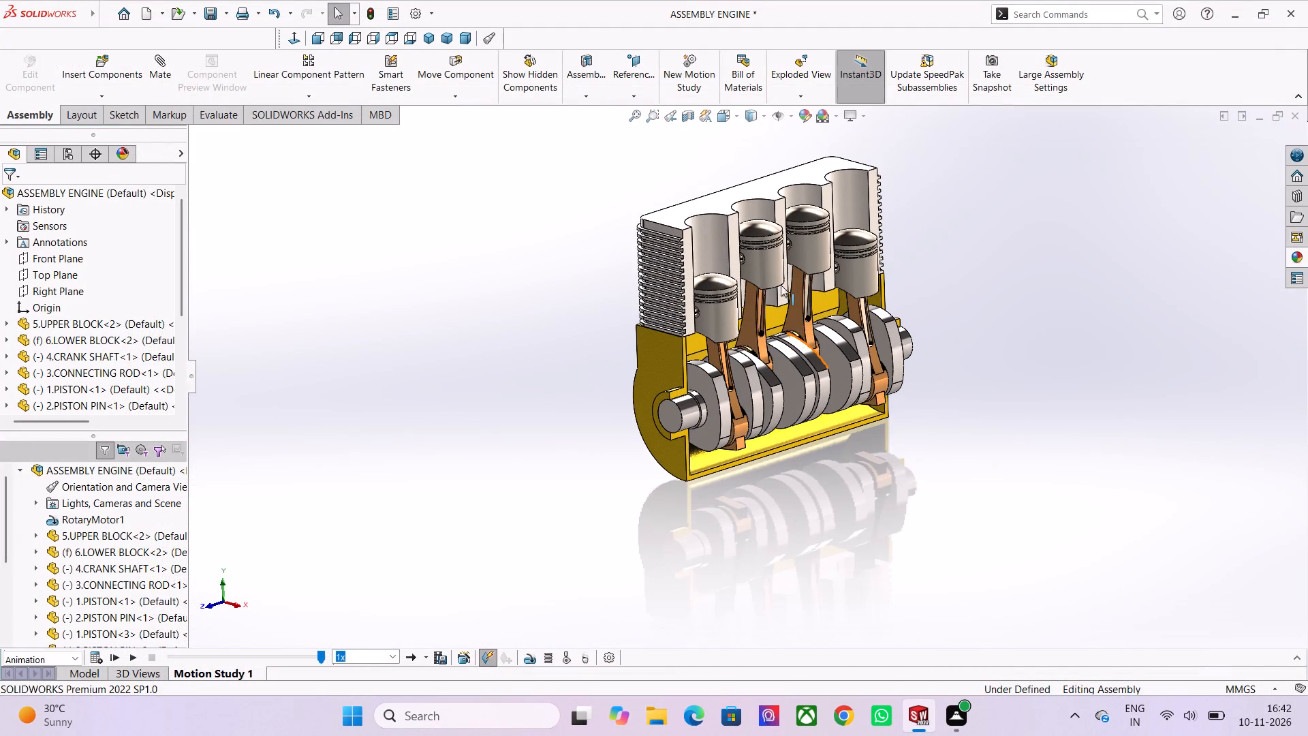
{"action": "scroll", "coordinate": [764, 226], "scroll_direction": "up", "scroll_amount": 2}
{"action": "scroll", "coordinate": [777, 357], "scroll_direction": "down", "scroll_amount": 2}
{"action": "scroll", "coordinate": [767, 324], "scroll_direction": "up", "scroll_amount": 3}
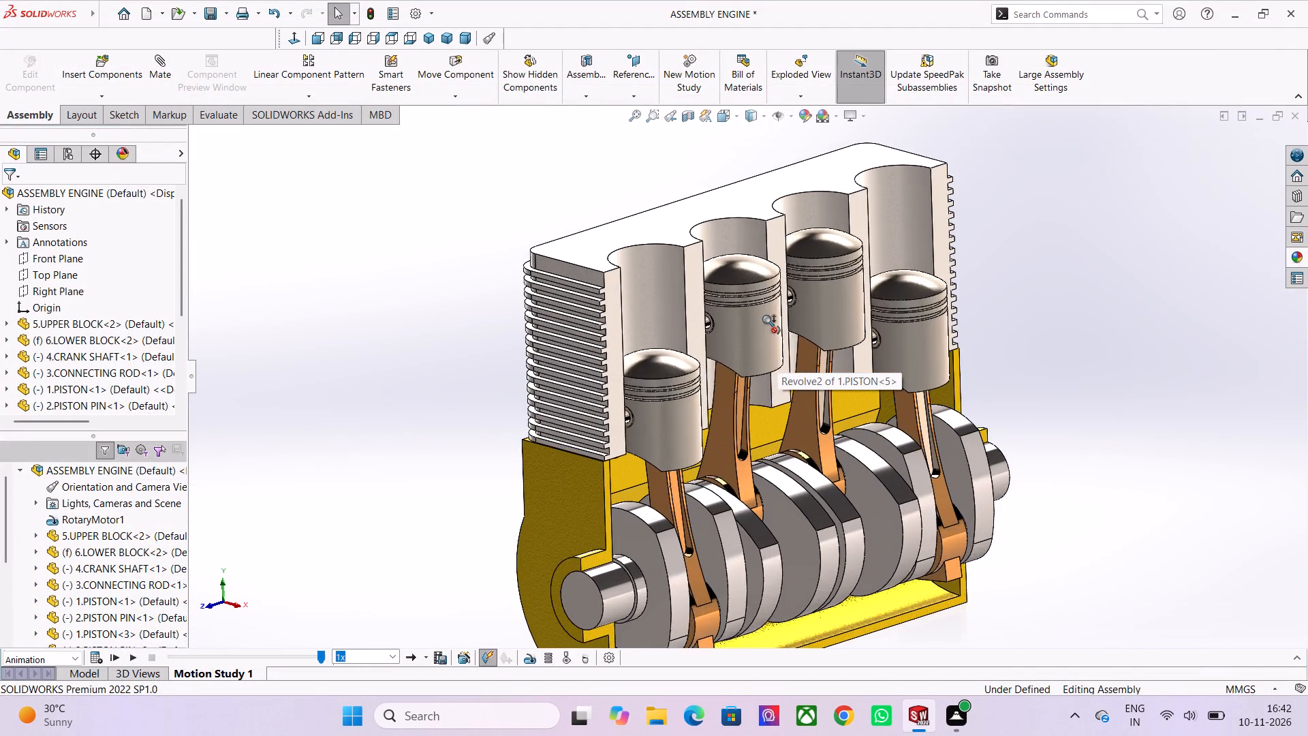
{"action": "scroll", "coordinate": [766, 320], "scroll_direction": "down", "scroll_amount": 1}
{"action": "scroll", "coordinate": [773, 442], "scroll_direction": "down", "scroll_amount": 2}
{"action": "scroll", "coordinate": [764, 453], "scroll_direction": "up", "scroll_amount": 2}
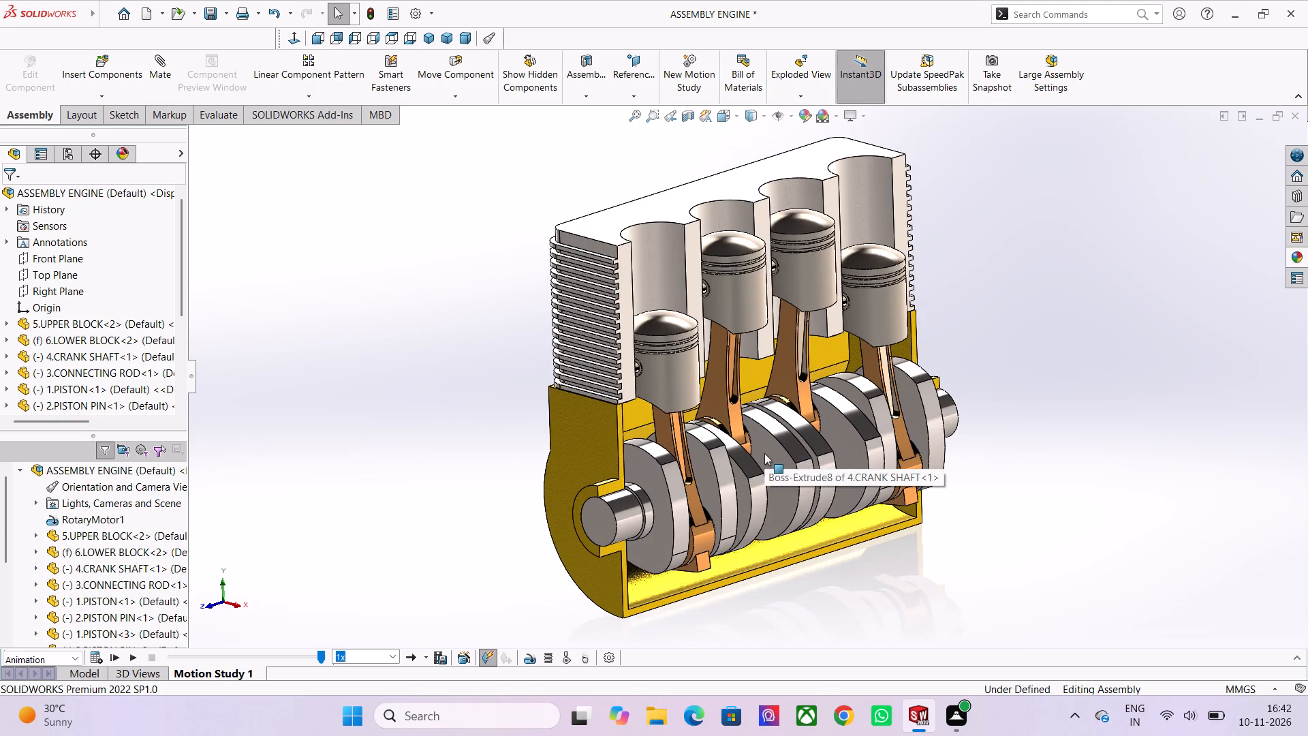
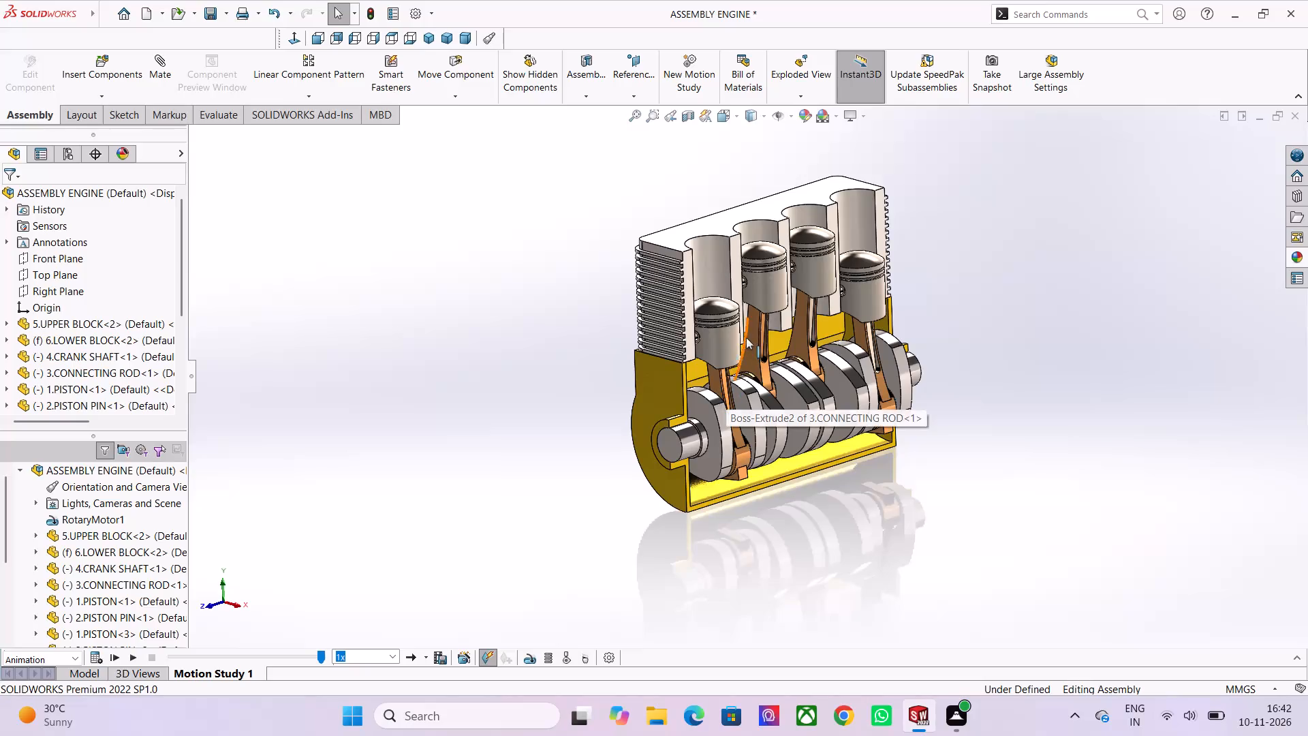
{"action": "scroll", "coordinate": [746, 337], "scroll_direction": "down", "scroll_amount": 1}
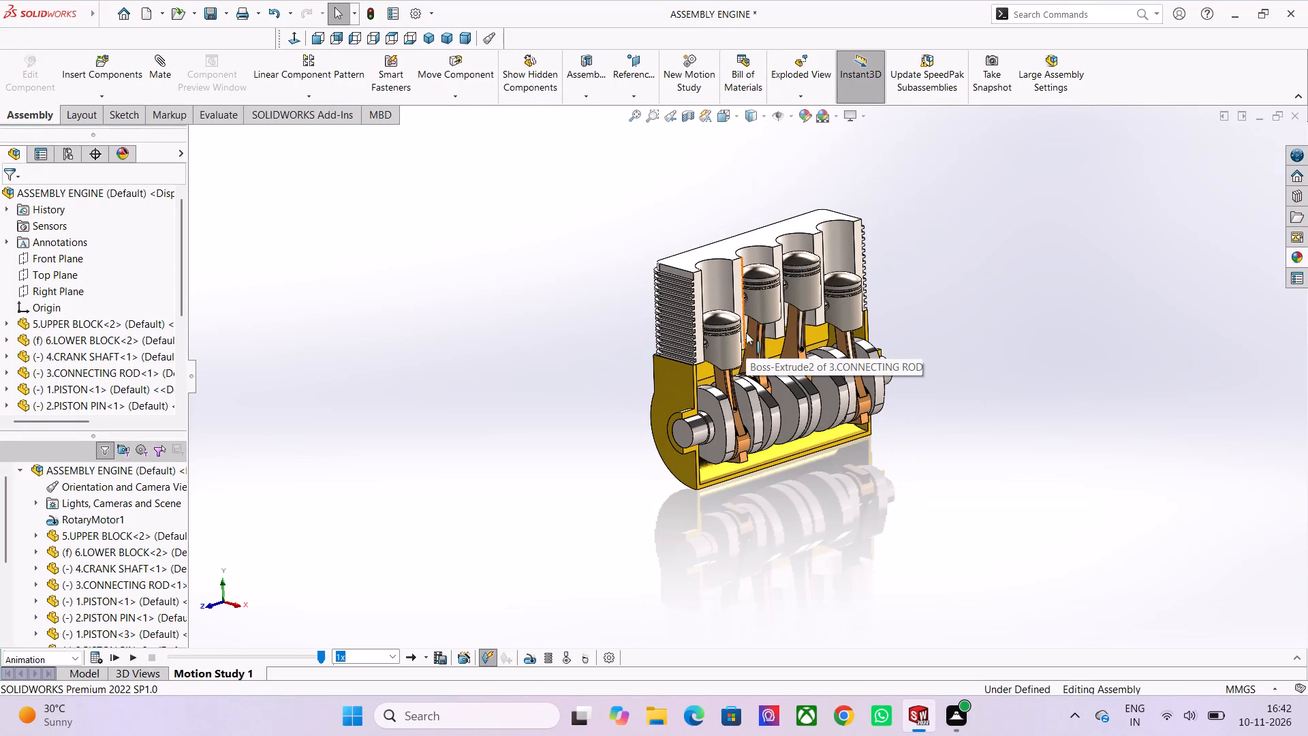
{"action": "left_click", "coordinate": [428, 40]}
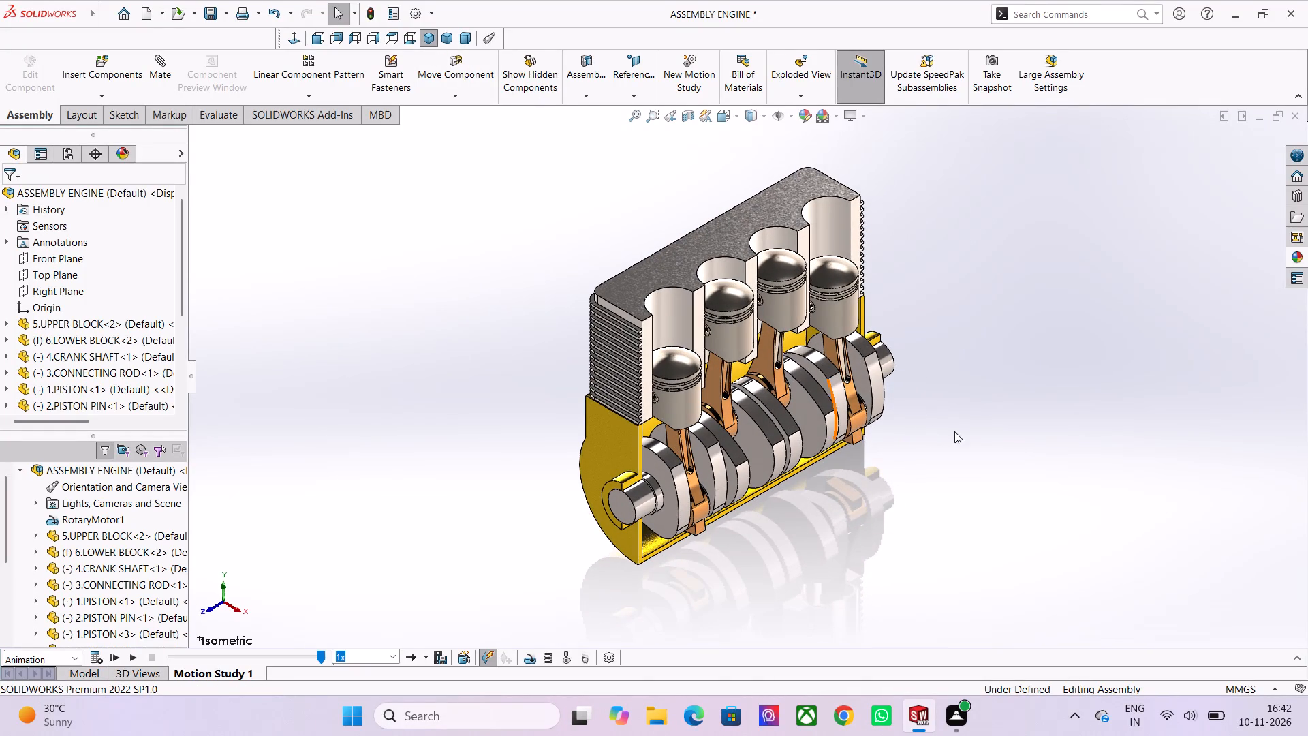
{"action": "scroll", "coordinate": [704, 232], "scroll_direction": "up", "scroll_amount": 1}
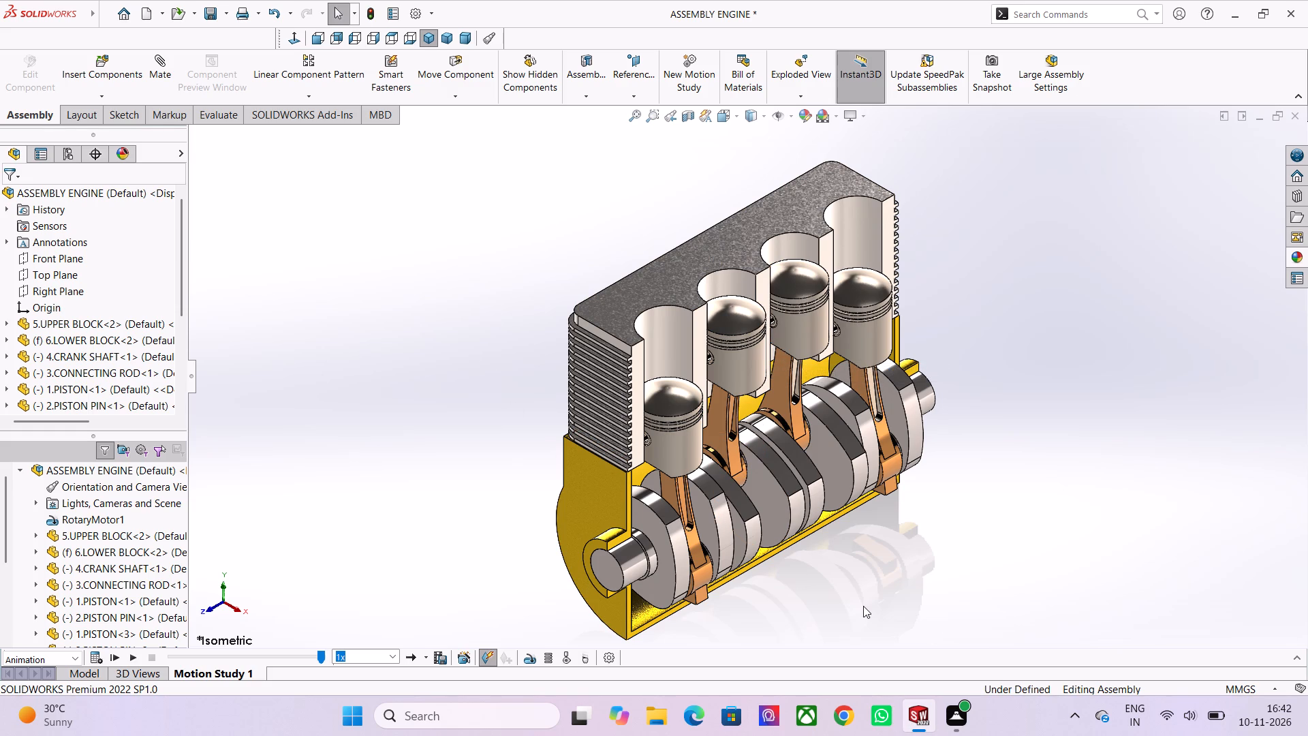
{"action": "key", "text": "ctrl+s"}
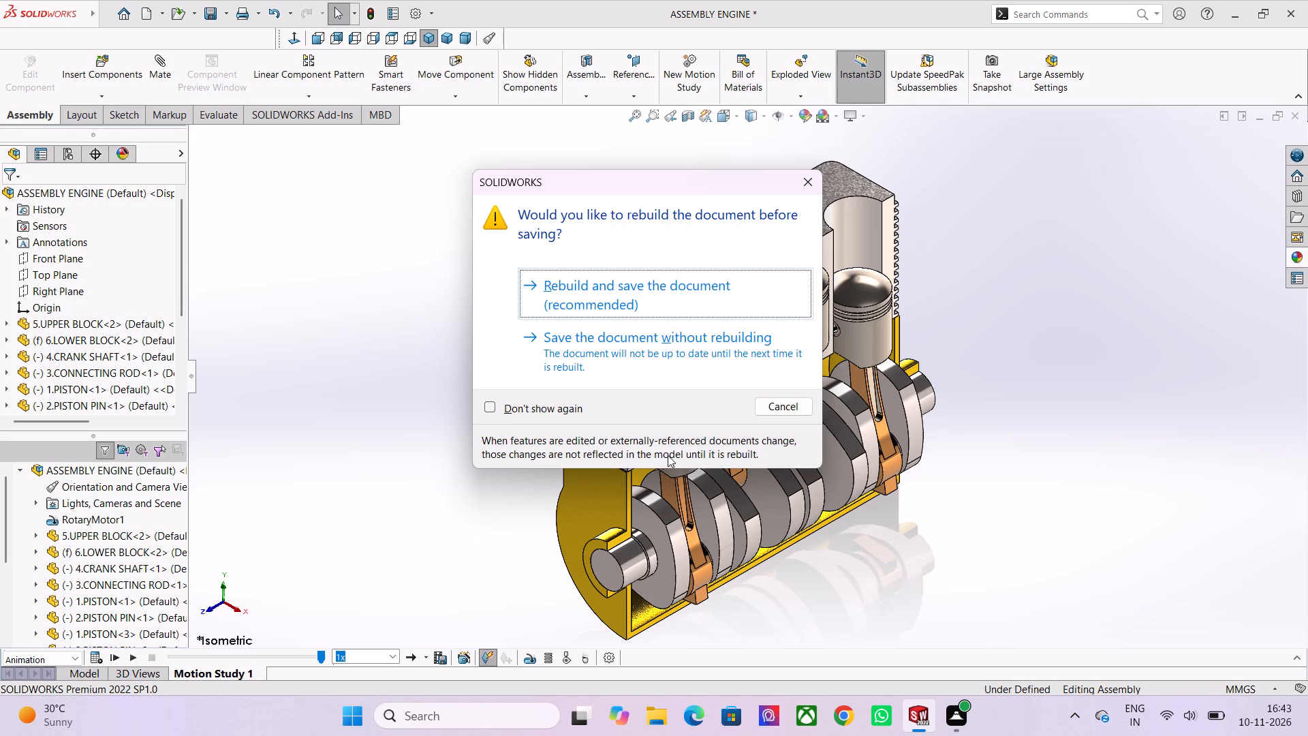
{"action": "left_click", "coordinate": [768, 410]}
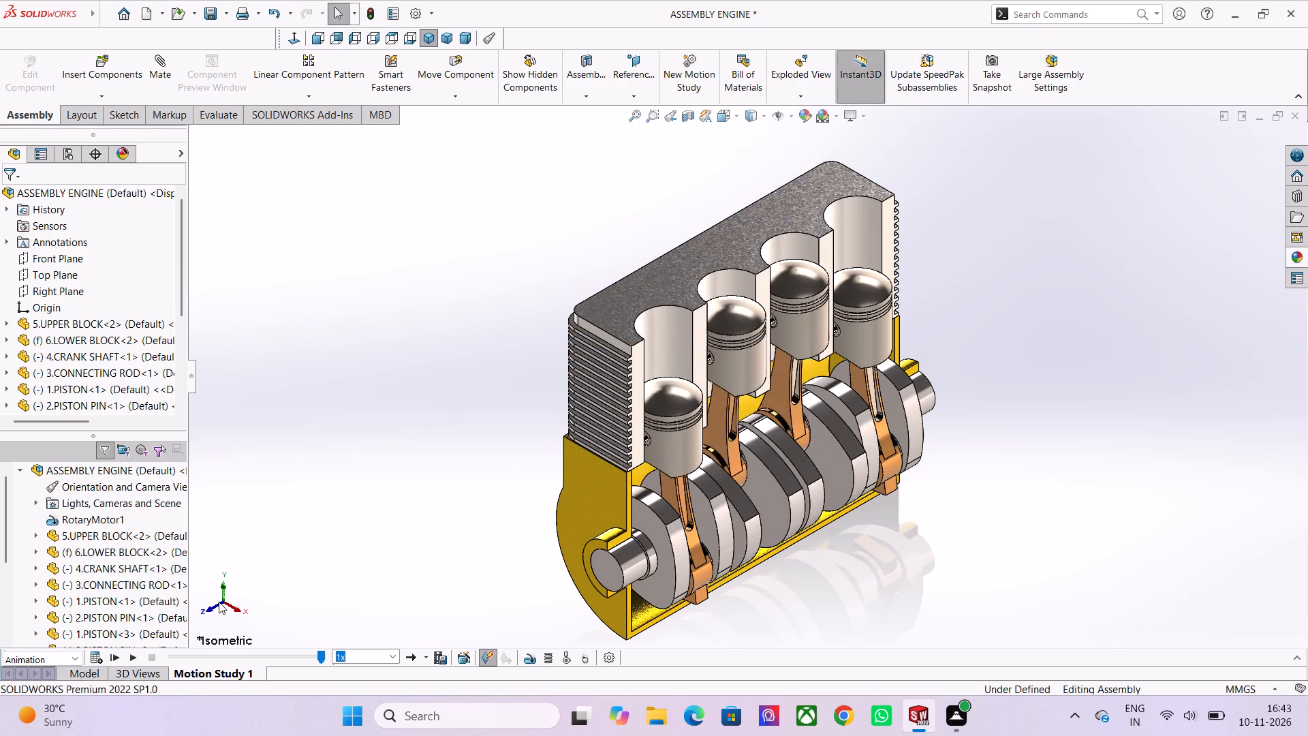
Play the Motion Study 1 animation of the engine through once more.
{"action": "left_click", "coordinate": [131, 658]}
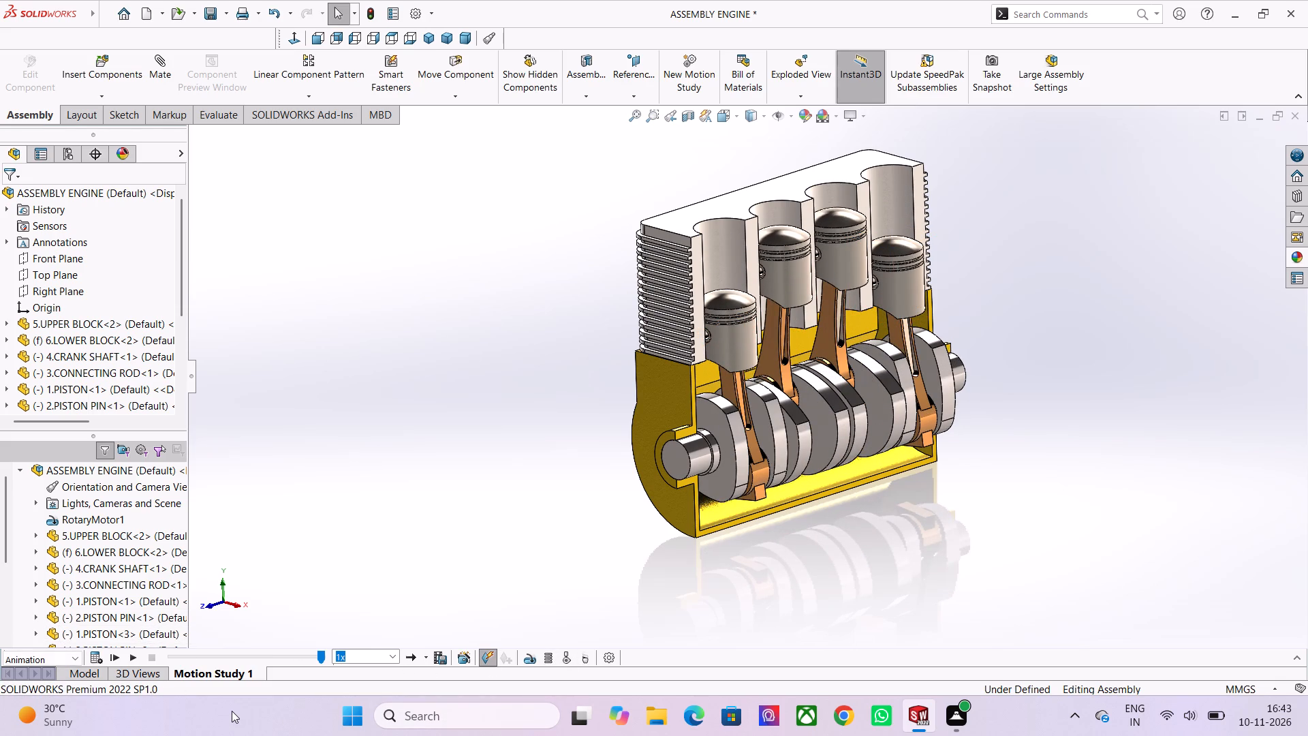
Leave Motion Study 1 for the assembly model and save the ASSEMBLY ENGINE document.
{"action": "left_click", "coordinate": [85, 670]}
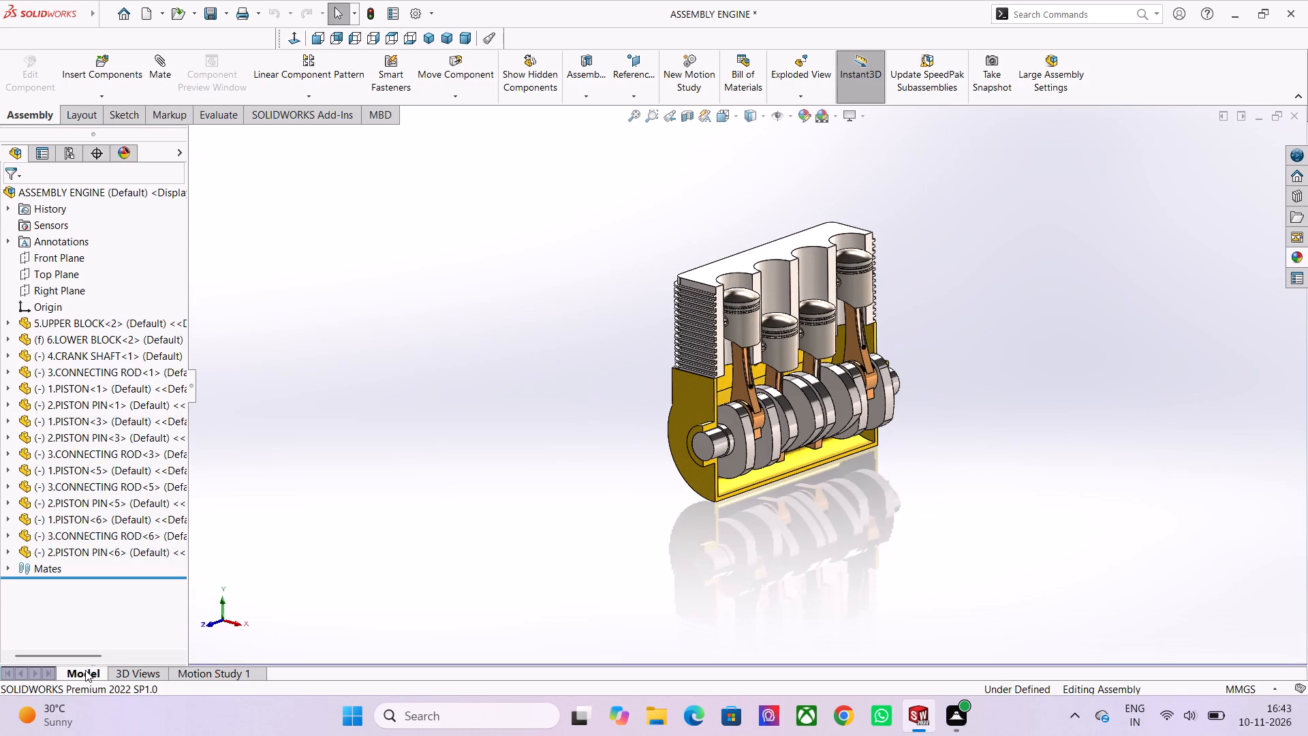
{"action": "scroll", "coordinate": [785, 239], "scroll_direction": "up", "scroll_amount": 1}
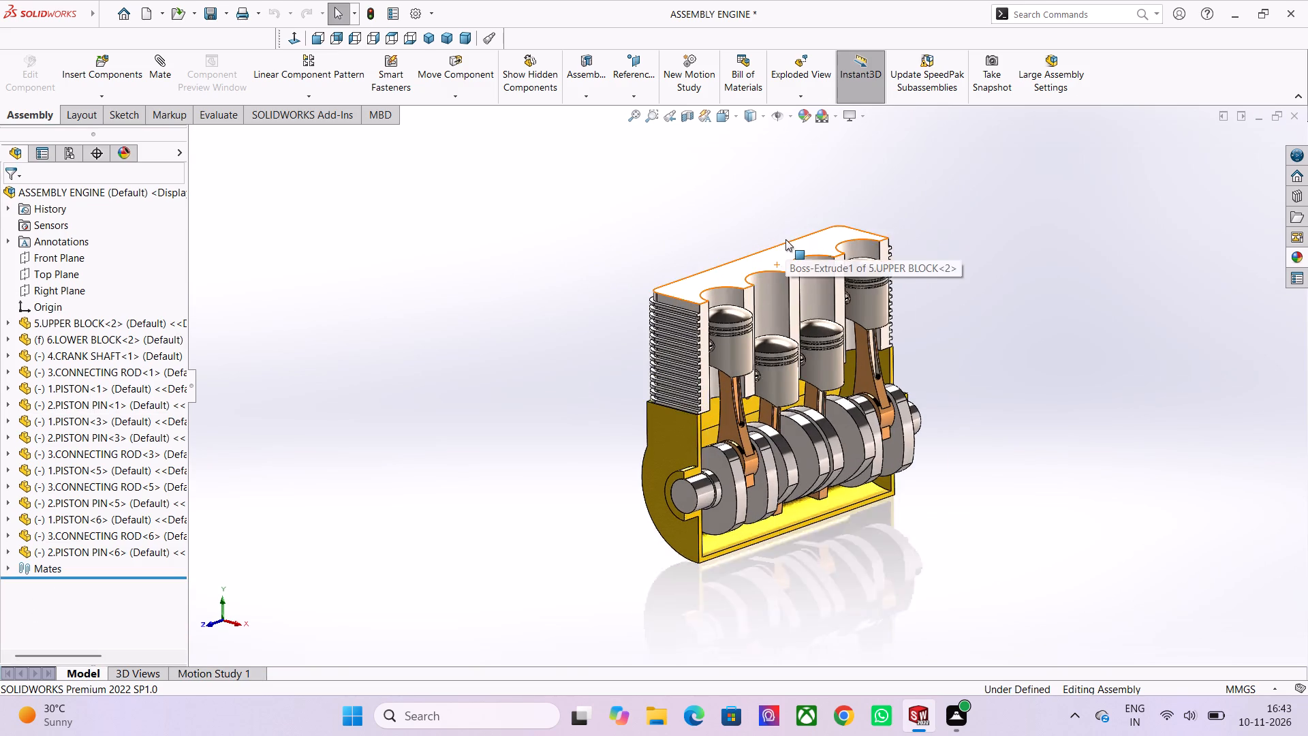
{"action": "scroll", "coordinate": [785, 239], "scroll_direction": "up", "scroll_amount": 1}
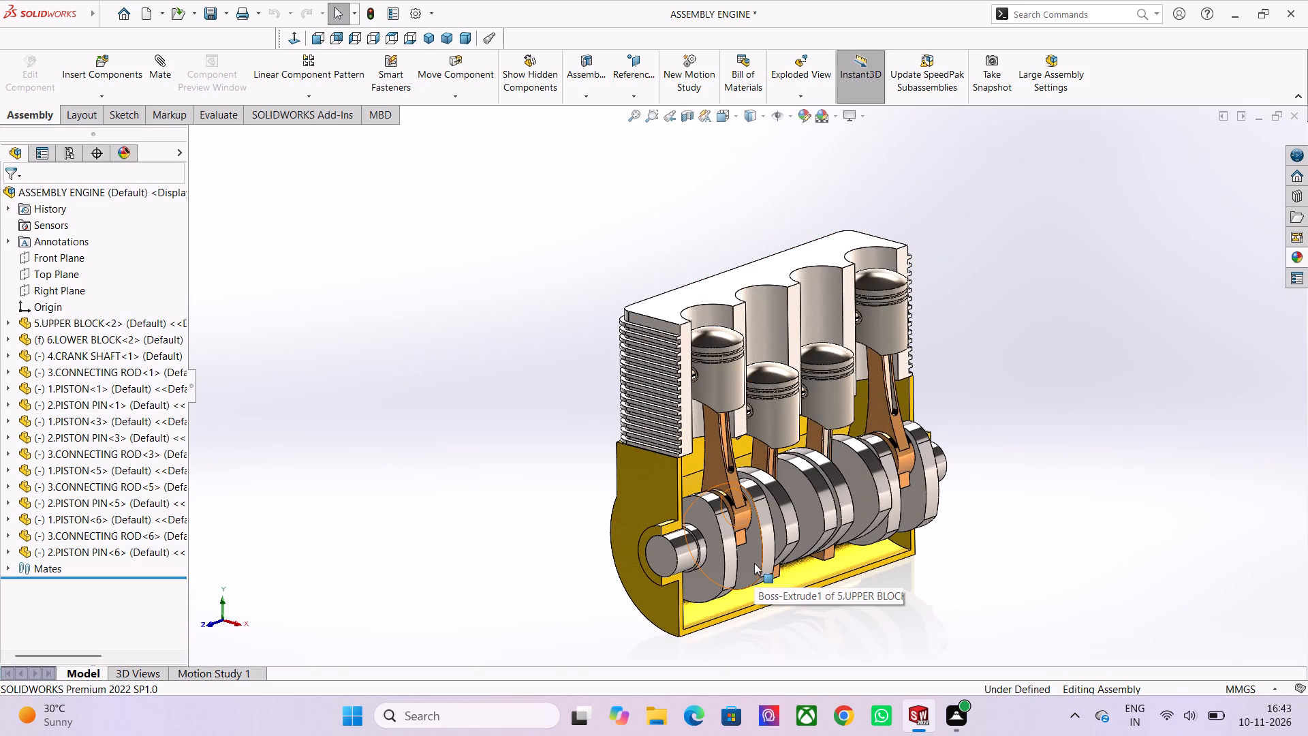
{"action": "scroll", "coordinate": [766, 523], "scroll_direction": "down", "scroll_amount": 1}
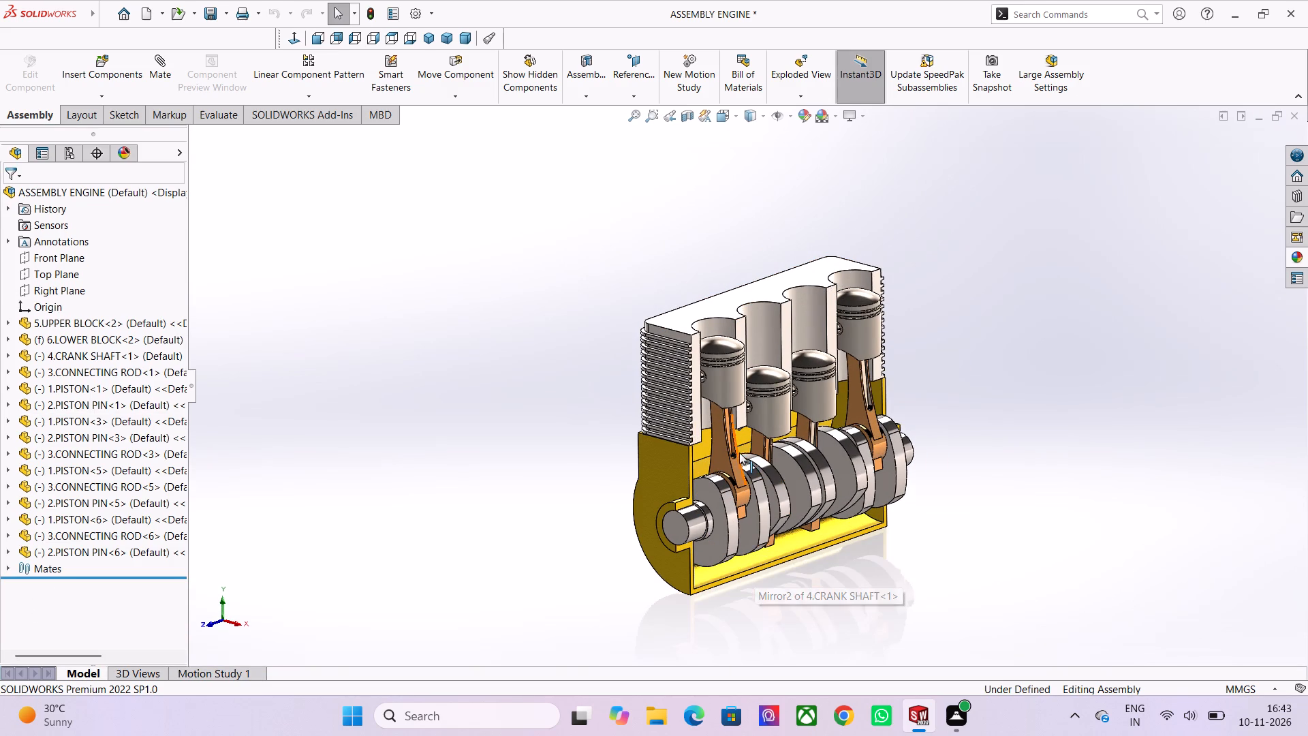
{"action": "scroll", "coordinate": [736, 453], "scroll_direction": "up", "scroll_amount": 2}
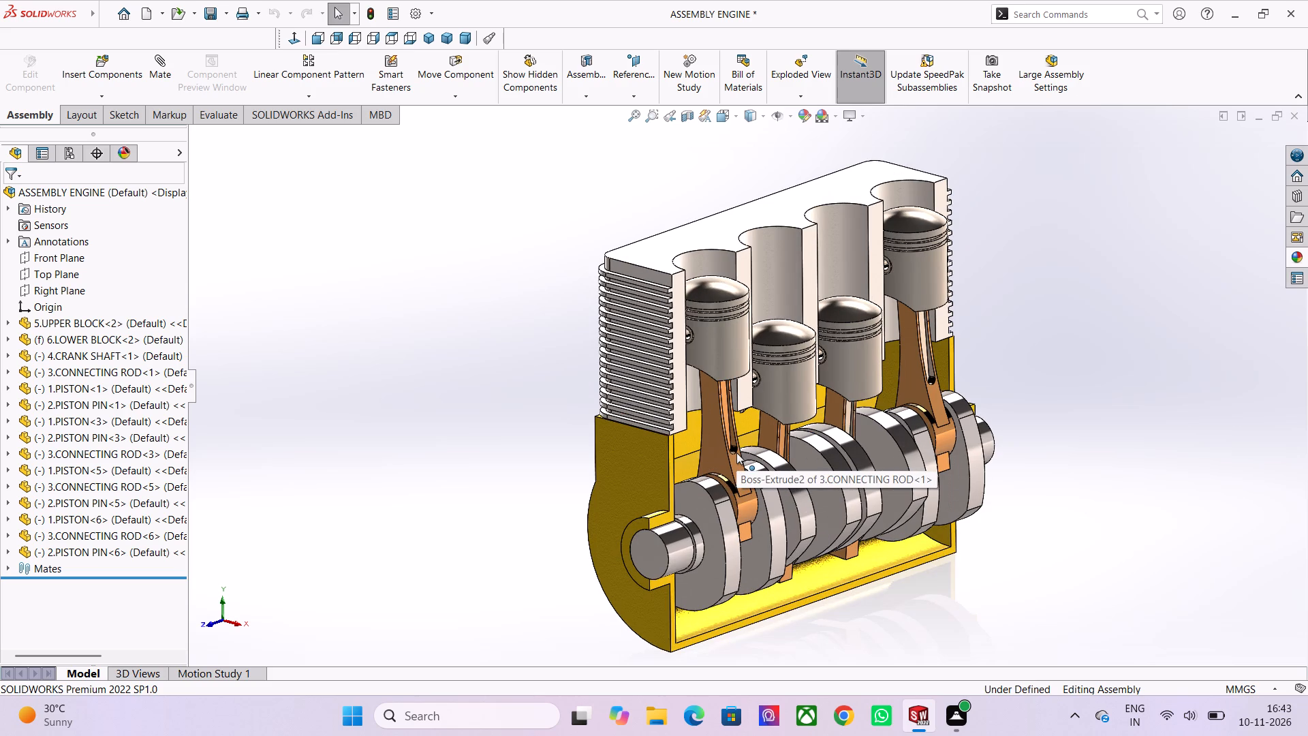
{"action": "scroll", "coordinate": [736, 453], "scroll_direction": "down", "scroll_amount": 1}
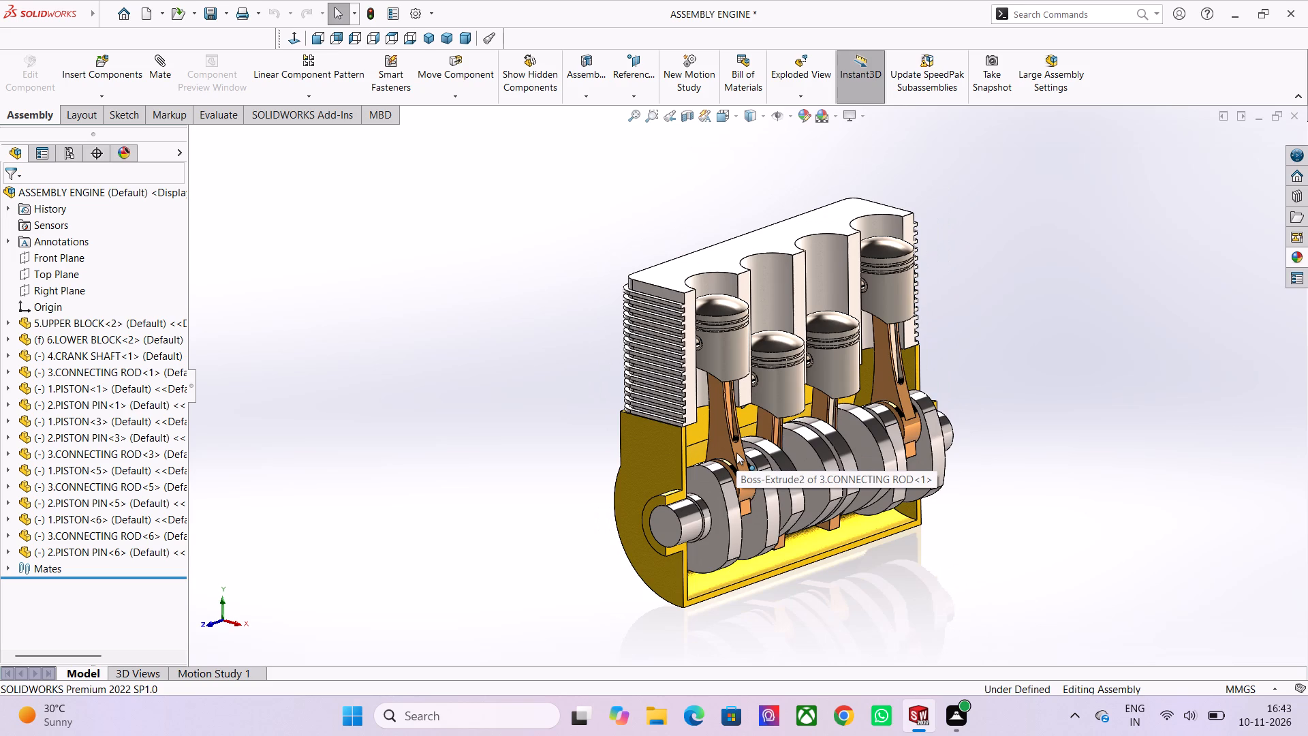
{"action": "scroll", "coordinate": [741, 433], "scroll_direction": "up", "scroll_amount": 1}
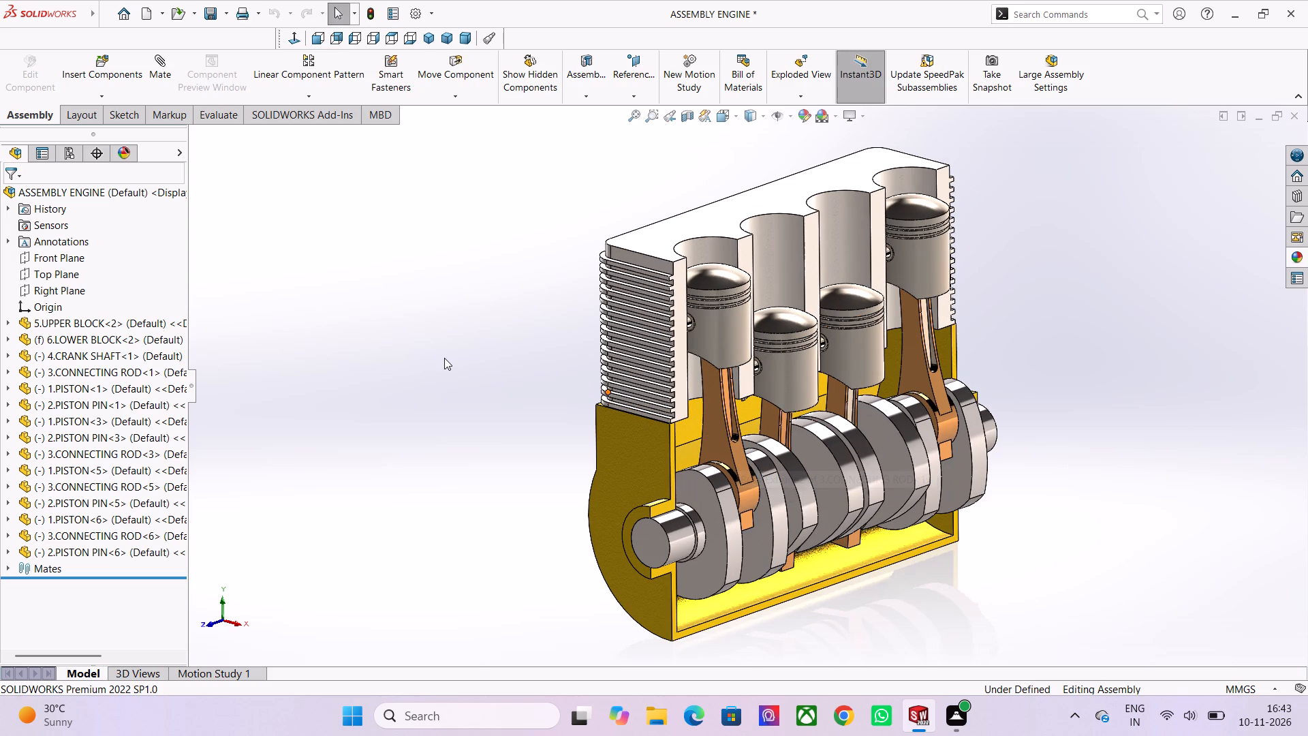
{"action": "key", "text": "ctrl+s"}
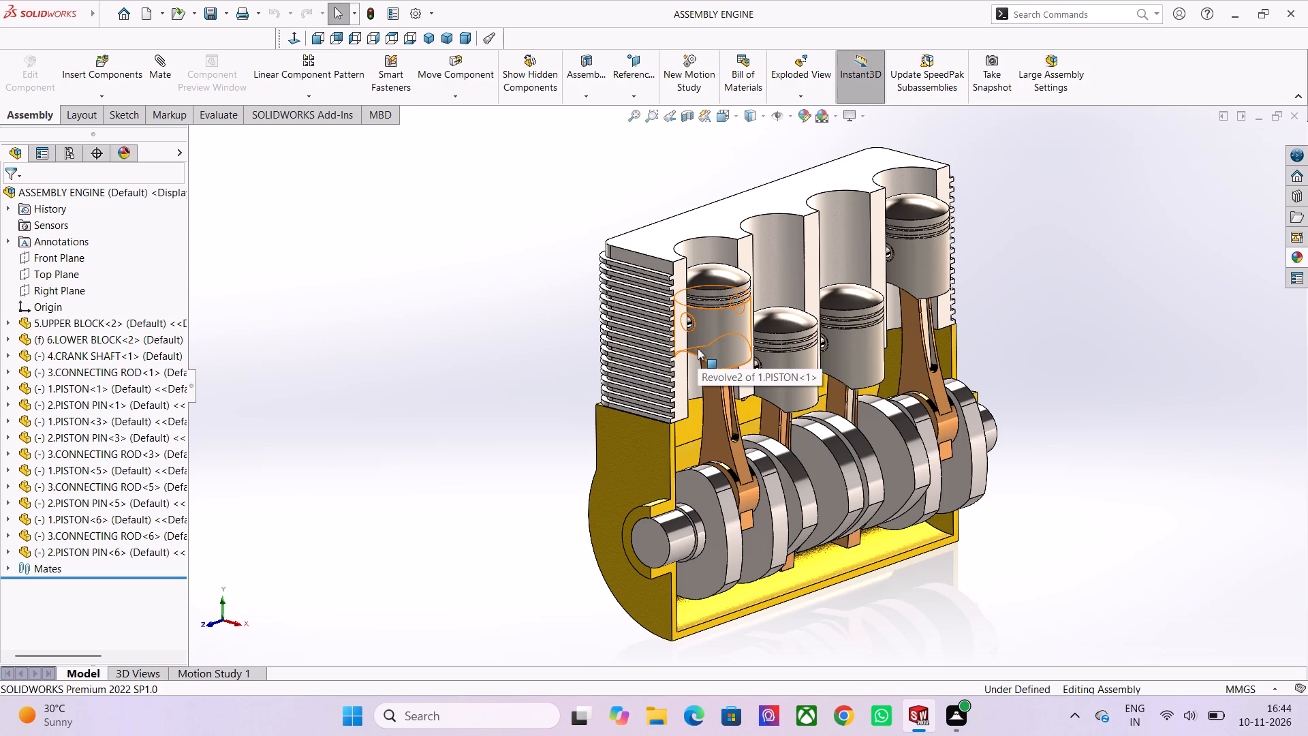
Examine the cutaway engine's cylinders, pistons, connecting rods and crankshaft at close range and as a whole.
{"action": "scroll", "coordinate": [817, 280], "scroll_direction": "up", "scroll_amount": 1}
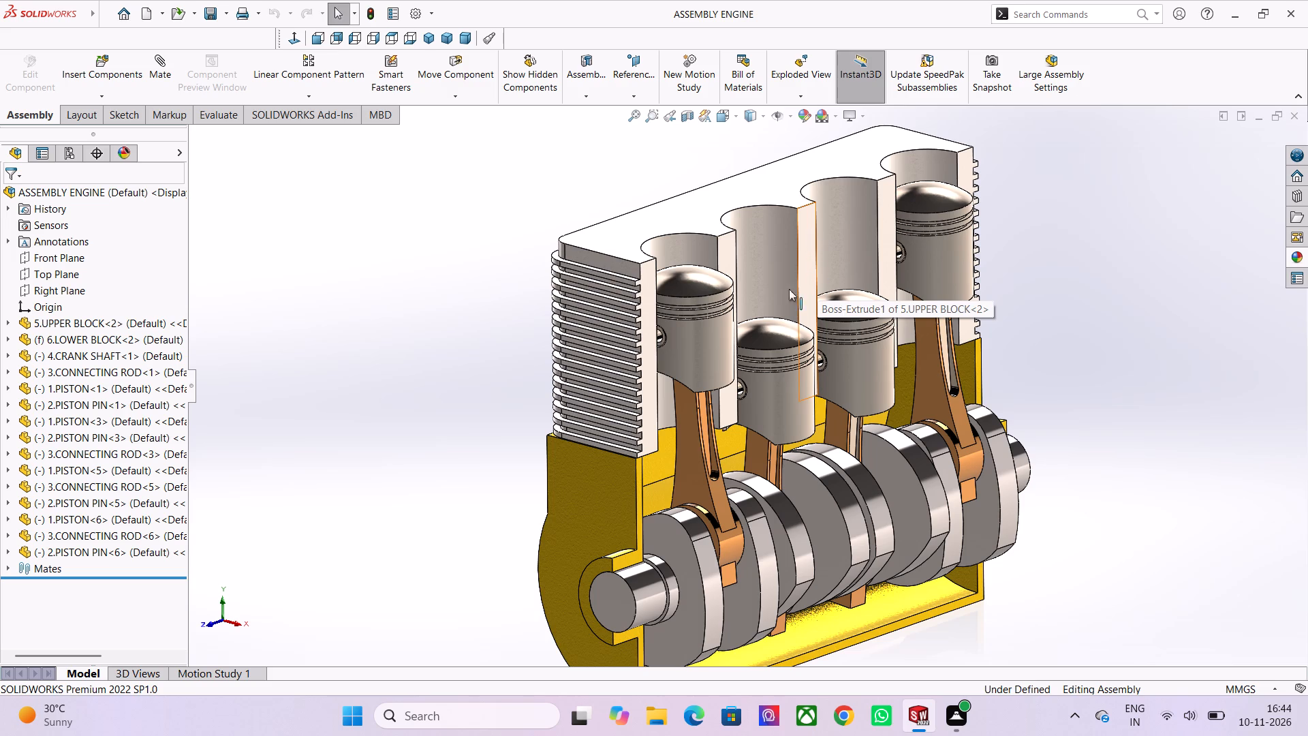
{"action": "scroll", "coordinate": [759, 365], "scroll_direction": "down", "scroll_amount": 1}
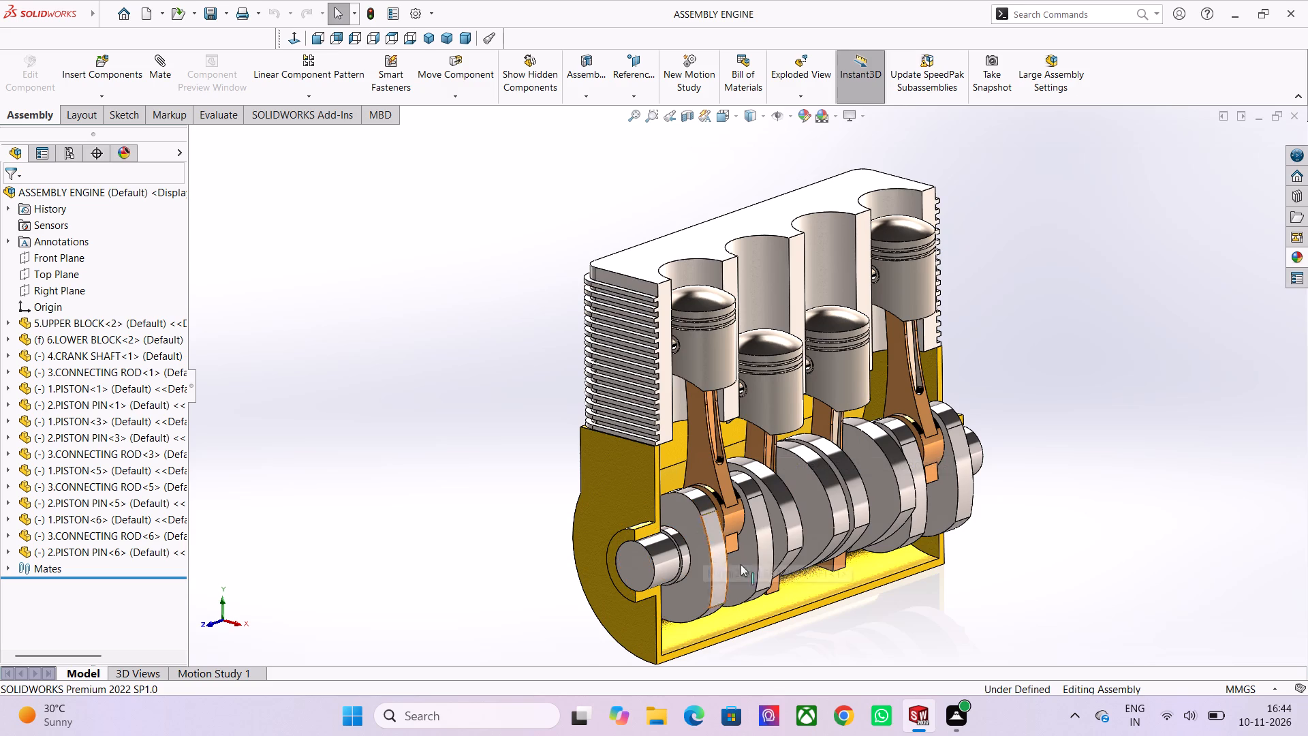
{"action": "scroll", "coordinate": [738, 596], "scroll_direction": "down", "scroll_amount": 1}
{"action": "scroll", "coordinate": [674, 566], "scroll_direction": "up", "scroll_amount": 1}
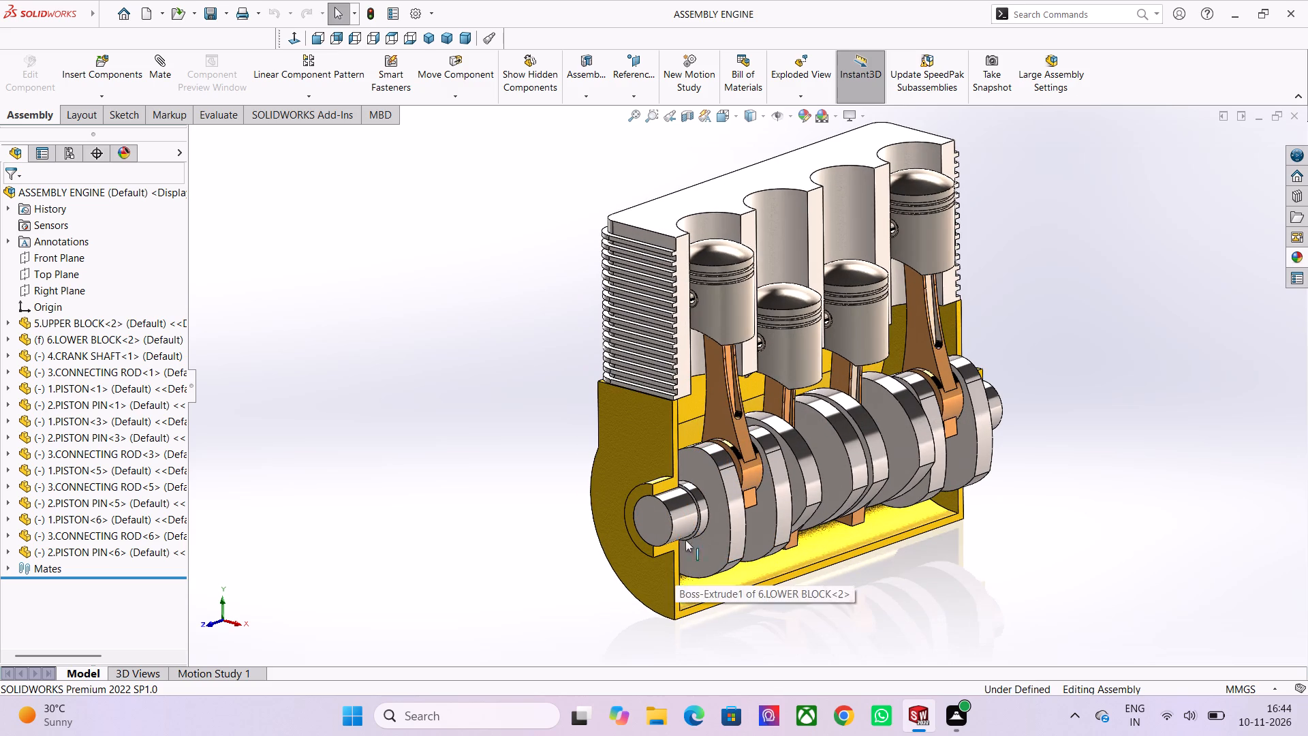
{"action": "scroll", "coordinate": [830, 371], "scroll_direction": "down", "scroll_amount": 1}
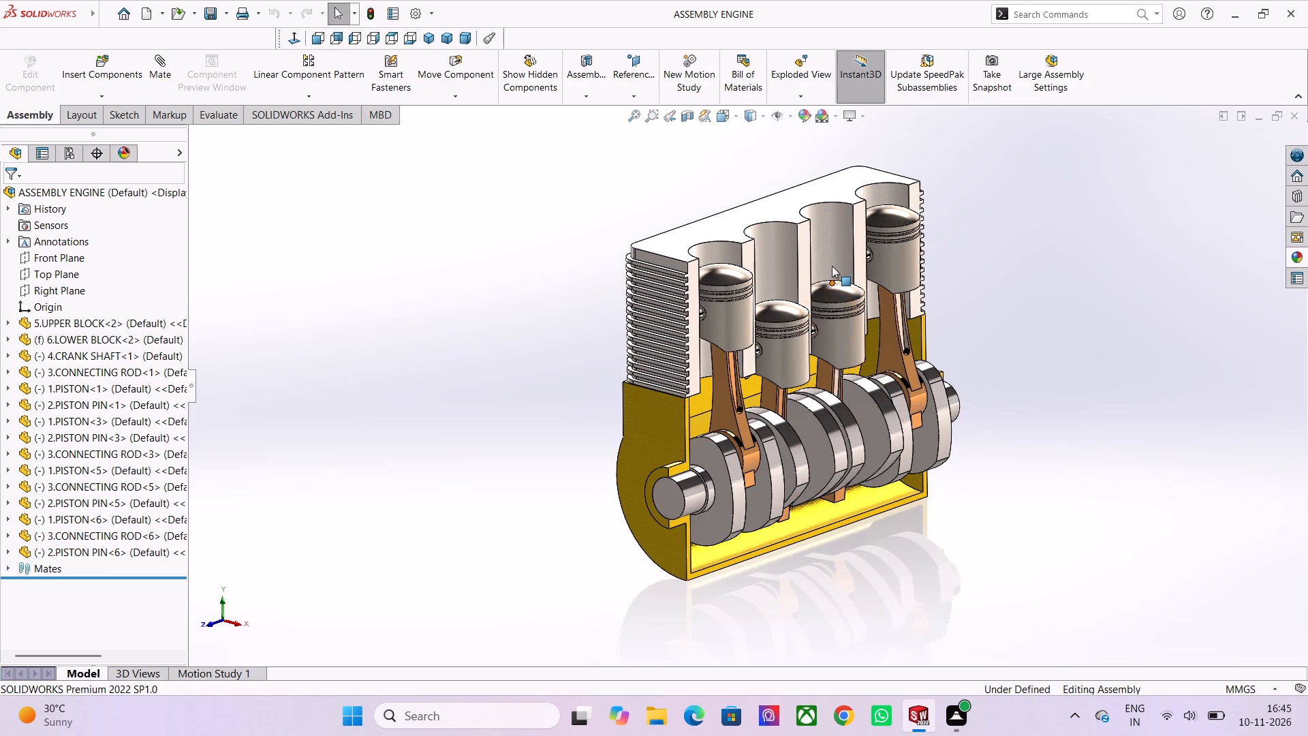
{"action": "scroll", "coordinate": [832, 266], "scroll_direction": "down", "scroll_amount": 1}
{"action": "scroll", "coordinate": [803, 193], "scroll_direction": "up", "scroll_amount": 1}
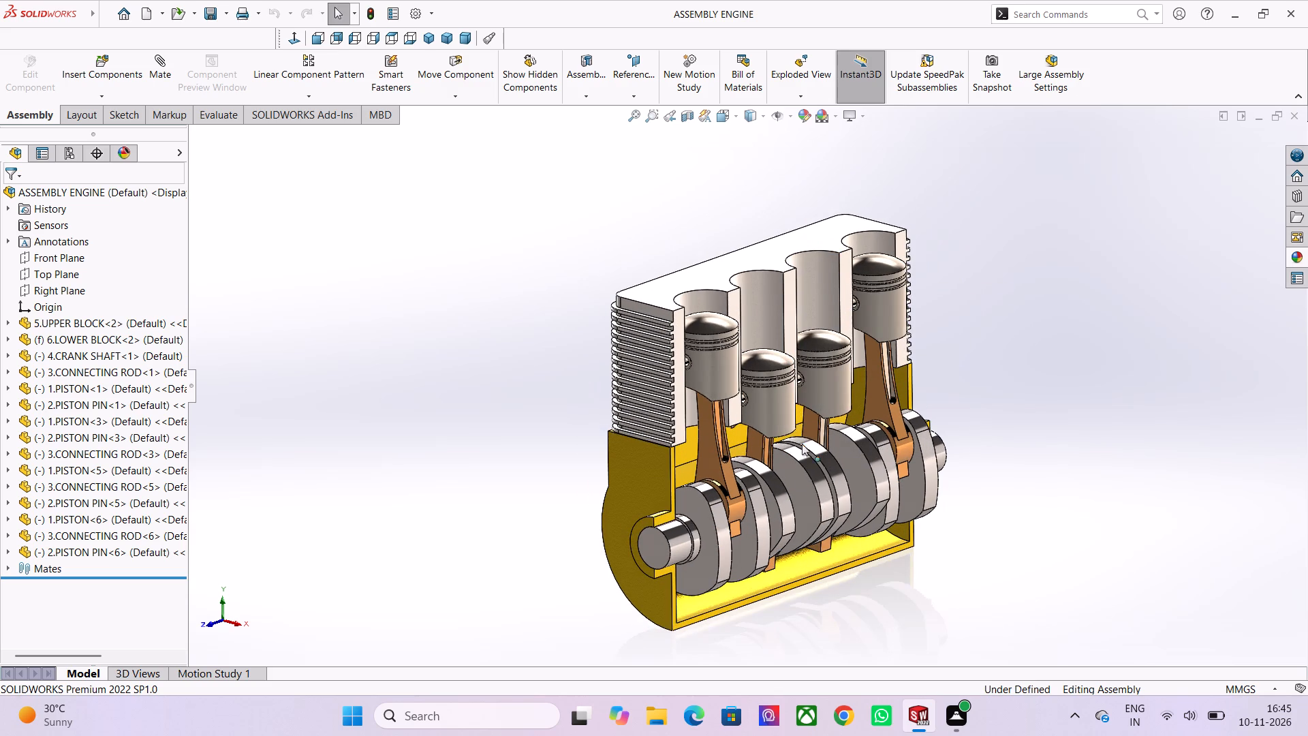
{"action": "scroll", "coordinate": [795, 487], "scroll_direction": "down", "scroll_amount": 1}
{"action": "scroll", "coordinate": [795, 487], "scroll_direction": "up", "scroll_amount": 2}
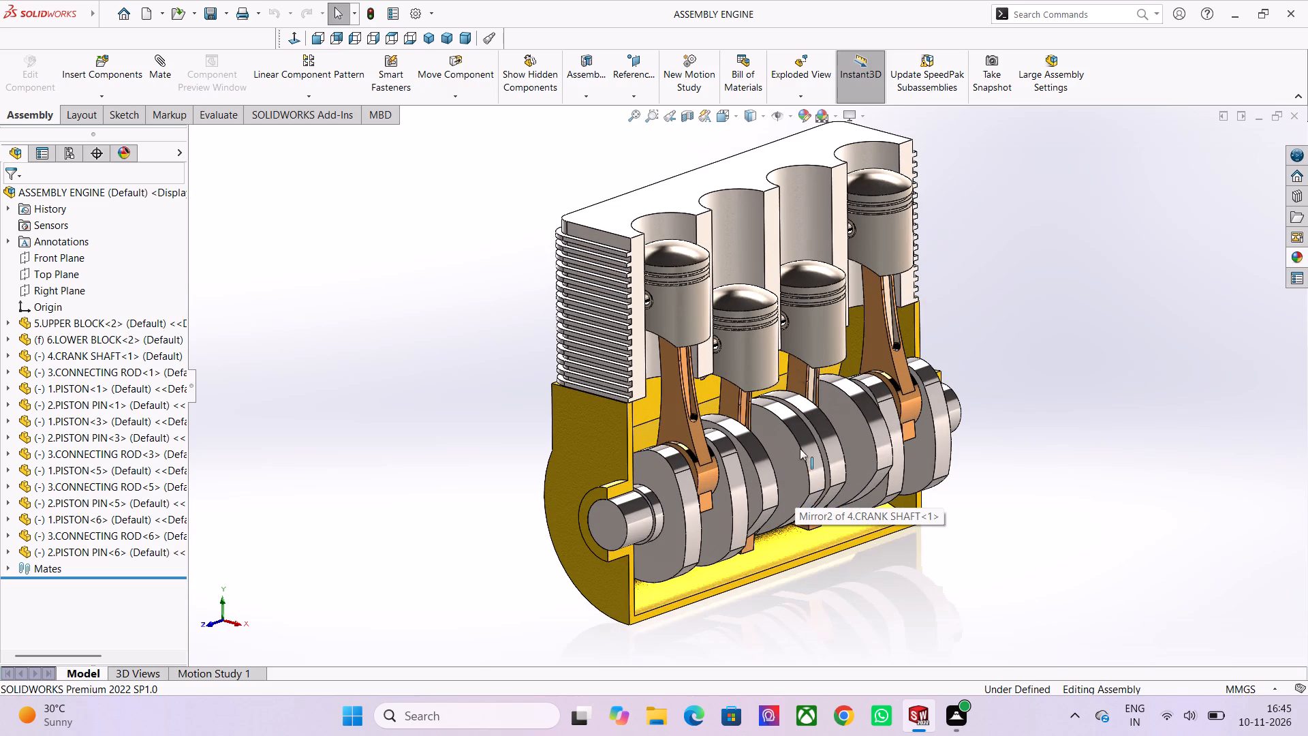
{"action": "scroll", "coordinate": [789, 266], "scroll_direction": "down", "scroll_amount": 1}
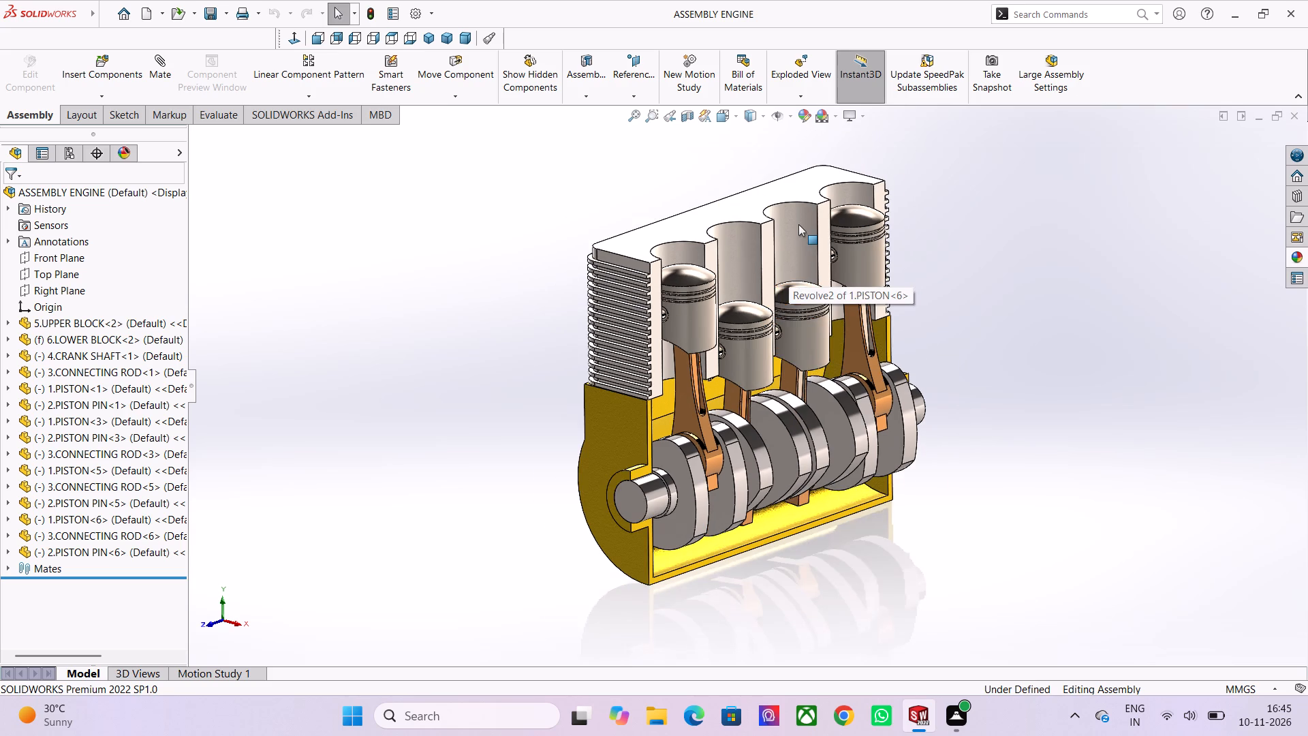
{"action": "scroll", "coordinate": [798, 224], "scroll_direction": "up", "scroll_amount": 1}
{"action": "scroll", "coordinate": [798, 262], "scroll_direction": "down", "scroll_amount": 1}
{"action": "scroll", "coordinate": [776, 326], "scroll_direction": "up", "scroll_amount": 1}
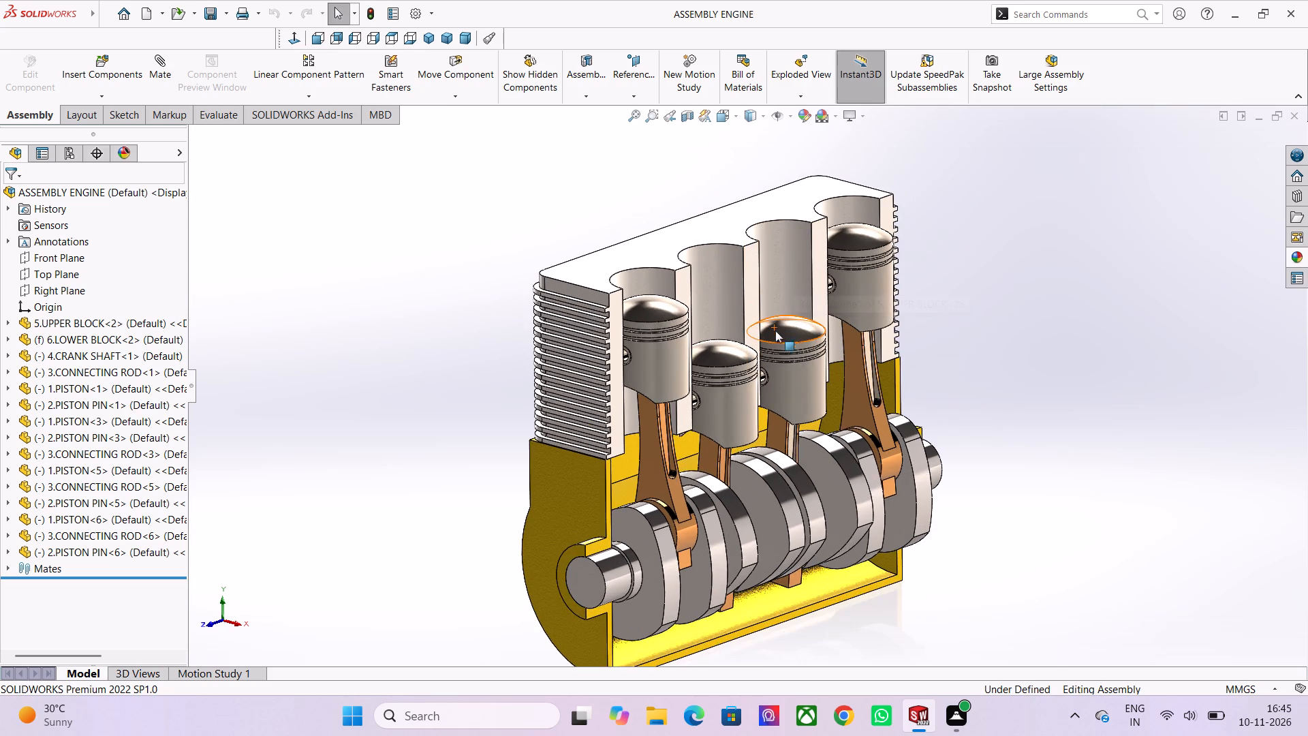
{"action": "scroll", "coordinate": [774, 333], "scroll_direction": "down", "scroll_amount": 1}
{"action": "scroll", "coordinate": [700, 541], "scroll_direction": "up", "scroll_amount": 1}
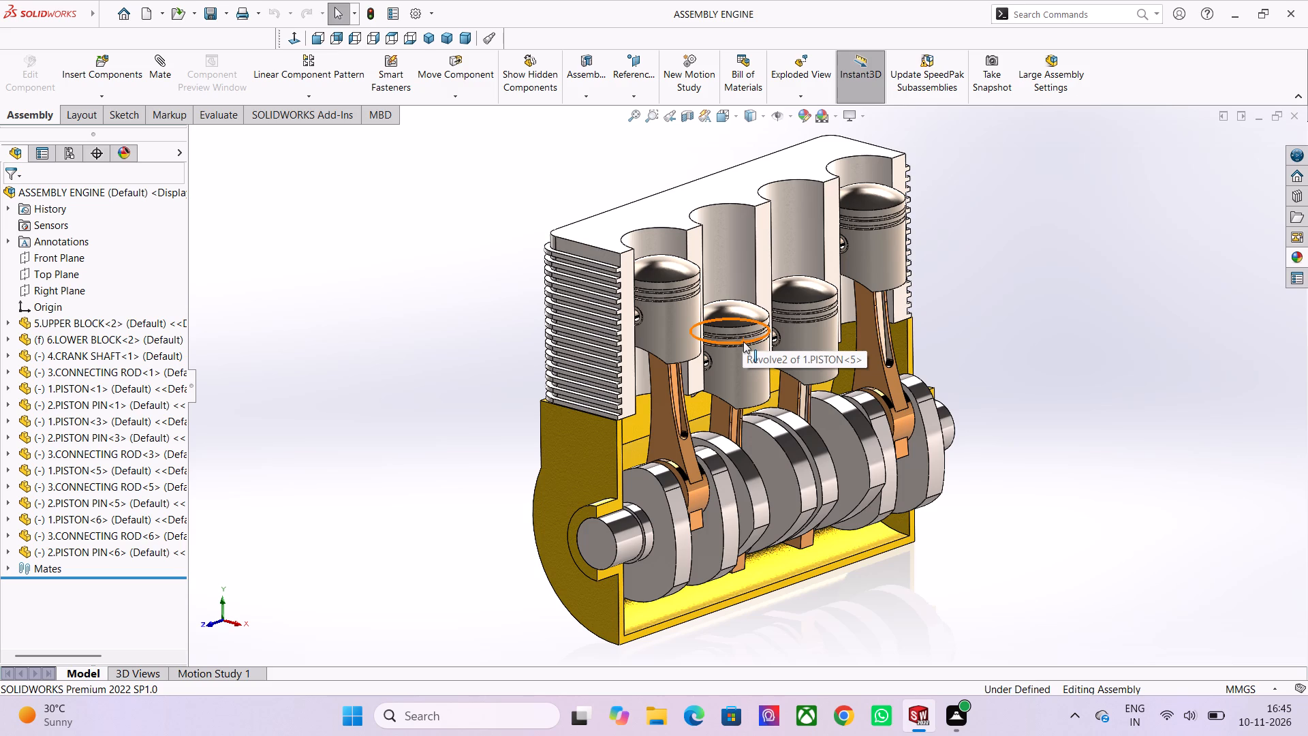
{"action": "scroll", "coordinate": [824, 375], "scroll_direction": "down", "scroll_amount": 2}
{"action": "scroll", "coordinate": [784, 581], "scroll_direction": "up", "scroll_amount": 2}
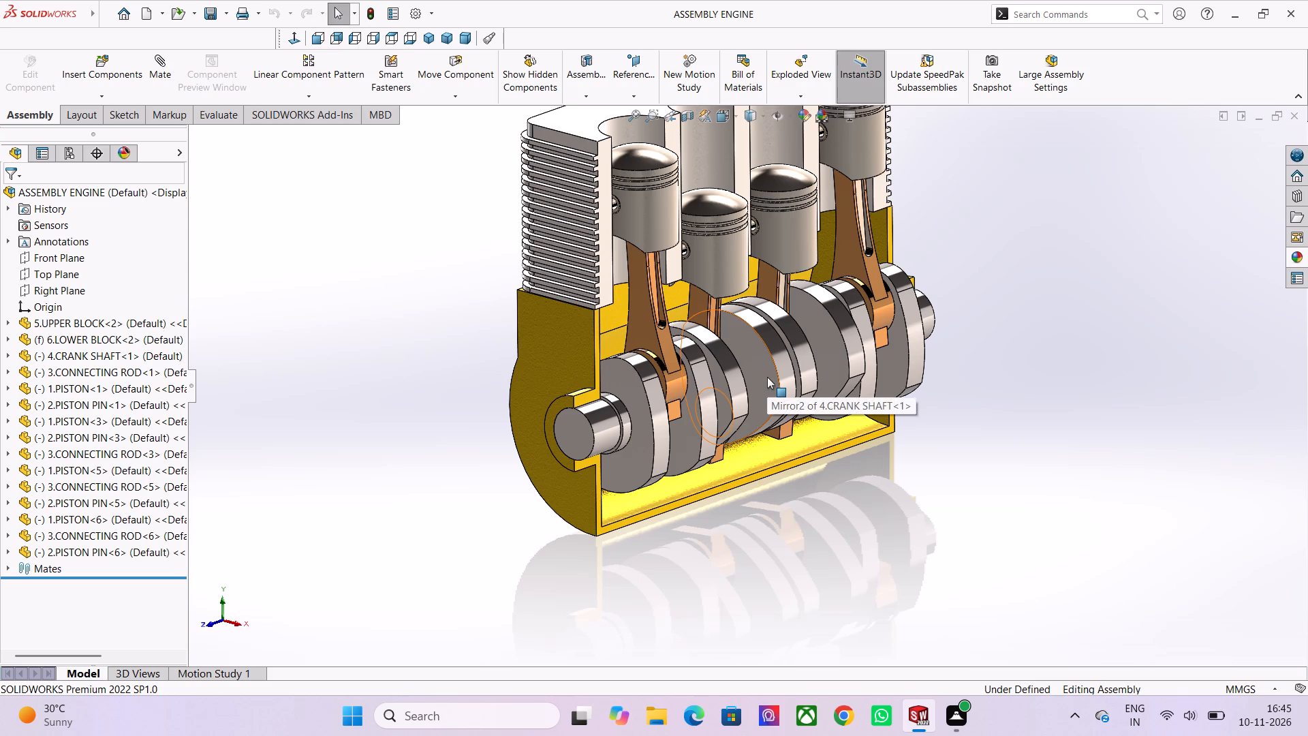
{"action": "scroll", "coordinate": [767, 377], "scroll_direction": "up", "scroll_amount": 1}
{"action": "scroll", "coordinate": [697, 93], "scroll_direction": "down", "scroll_amount": 3}
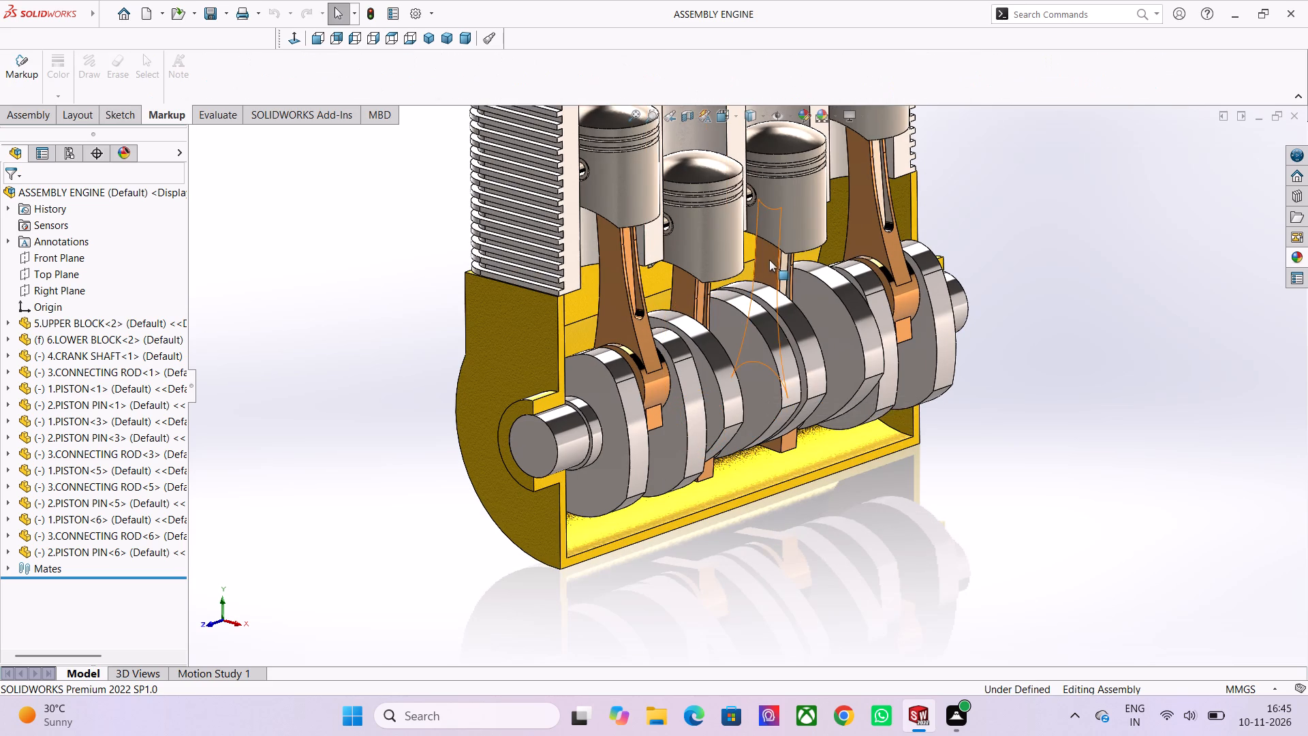
{"action": "scroll", "coordinate": [768, 259], "scroll_direction": "down", "scroll_amount": 2}
{"action": "scroll", "coordinate": [682, 127], "scroll_direction": "down", "scroll_amount": 2}
{"action": "scroll", "coordinate": [713, 226], "scroll_direction": "up", "scroll_amount": 1}
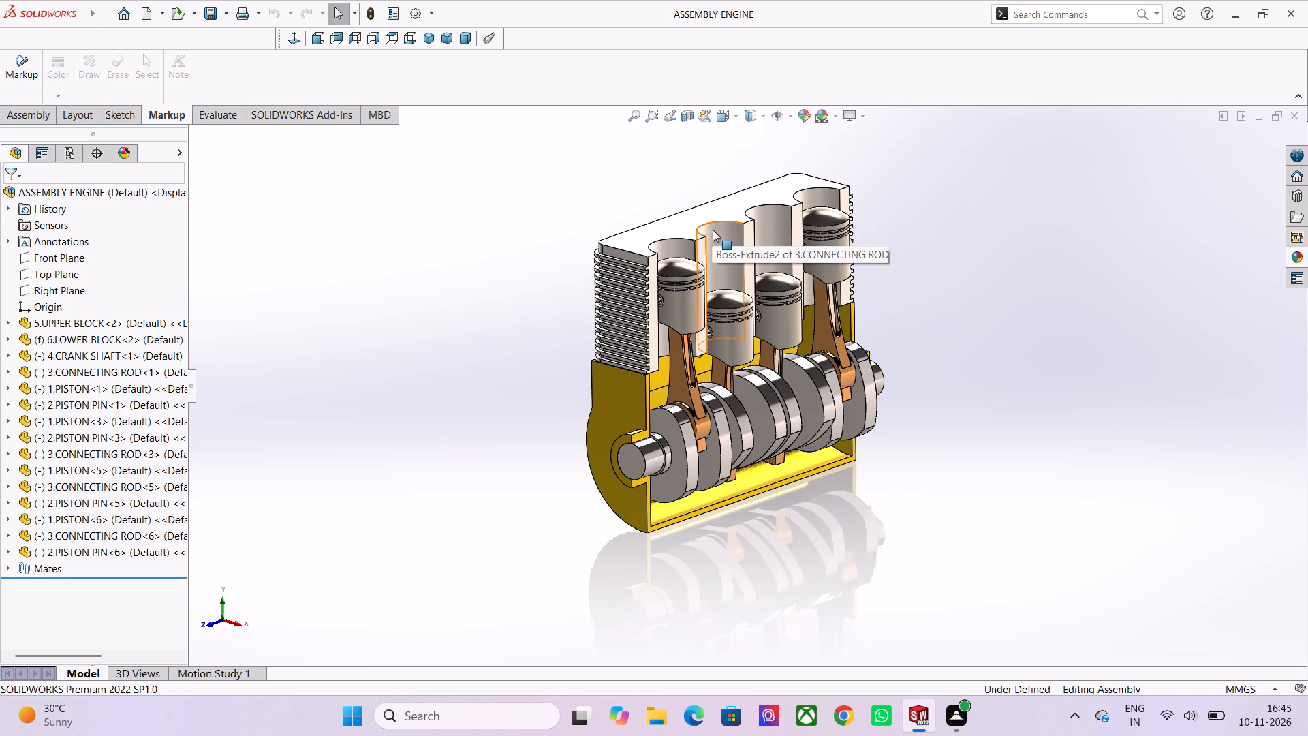
{"action": "scroll", "coordinate": [714, 230], "scroll_direction": "up", "scroll_amount": 1}
{"action": "scroll", "coordinate": [668, 265], "scroll_direction": "up", "scroll_amount": 1}
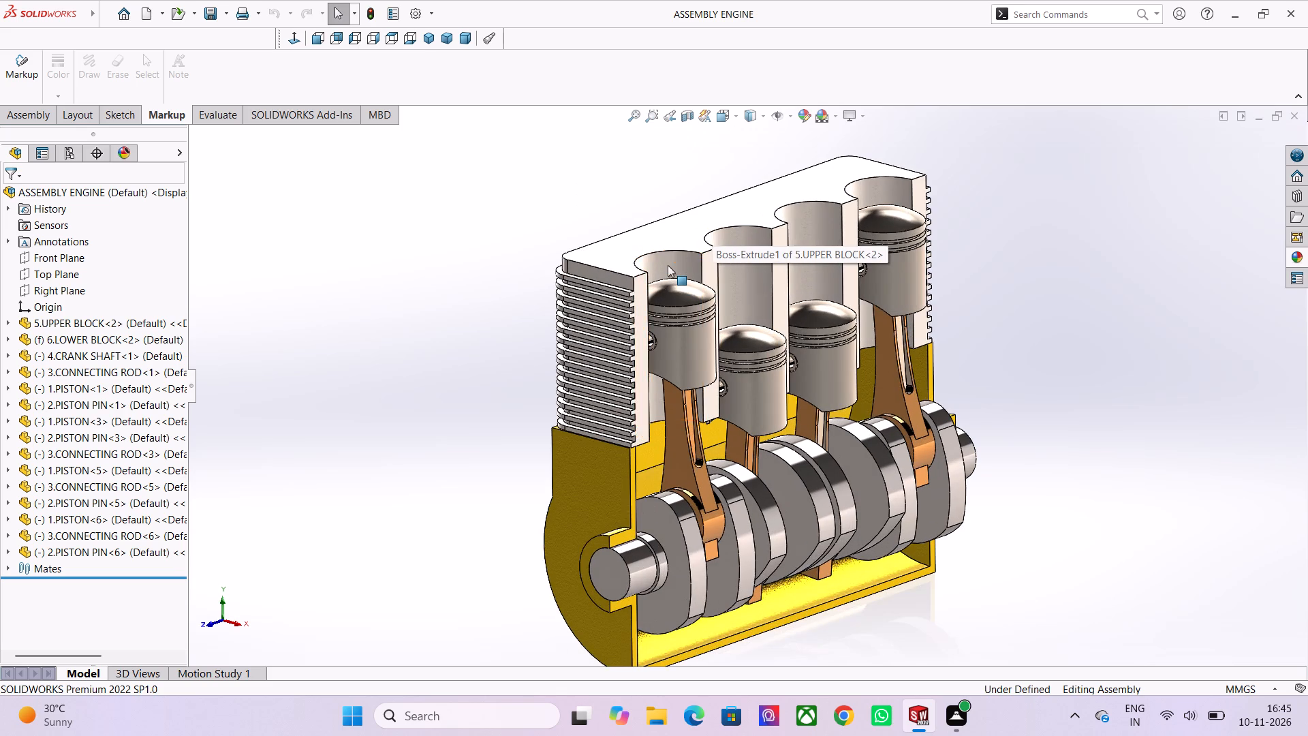
{"action": "scroll", "coordinate": [668, 265], "scroll_direction": "down", "scroll_amount": 1}
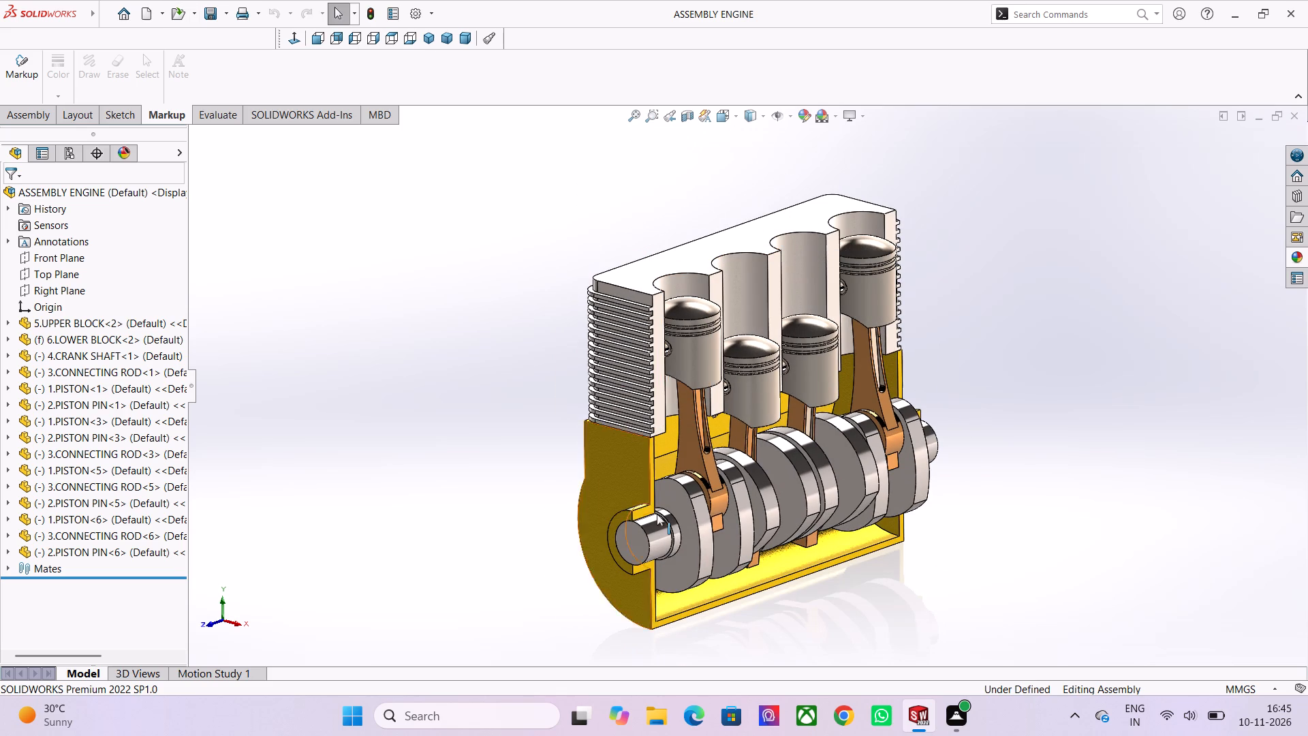
Open the ASSEMBLY ENGINE PDF from the ENGINE folder in File Explorer to review it, and close both the PDF and the folder.
{"action": "left_click", "coordinate": [657, 718]}
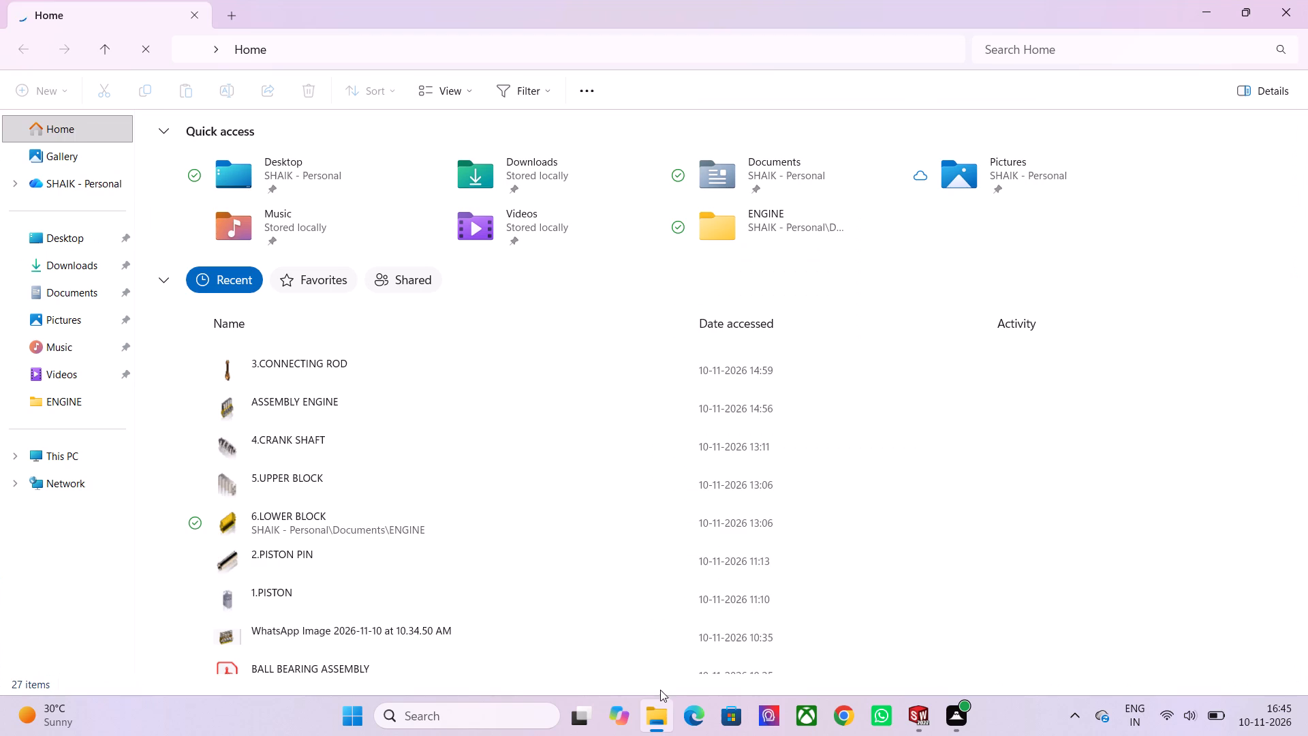
{"action": "left_click", "coordinate": [52, 403]}
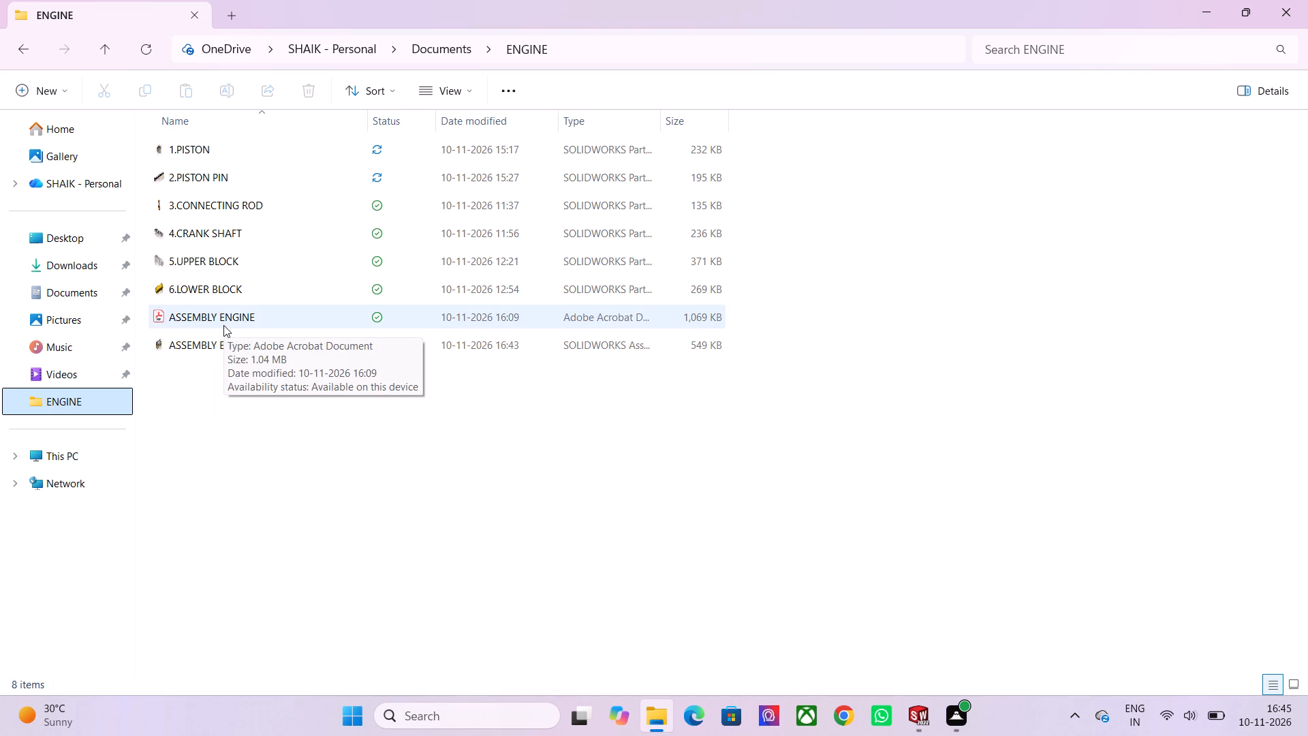
{"action": "double_click", "coordinate": [223, 322]}
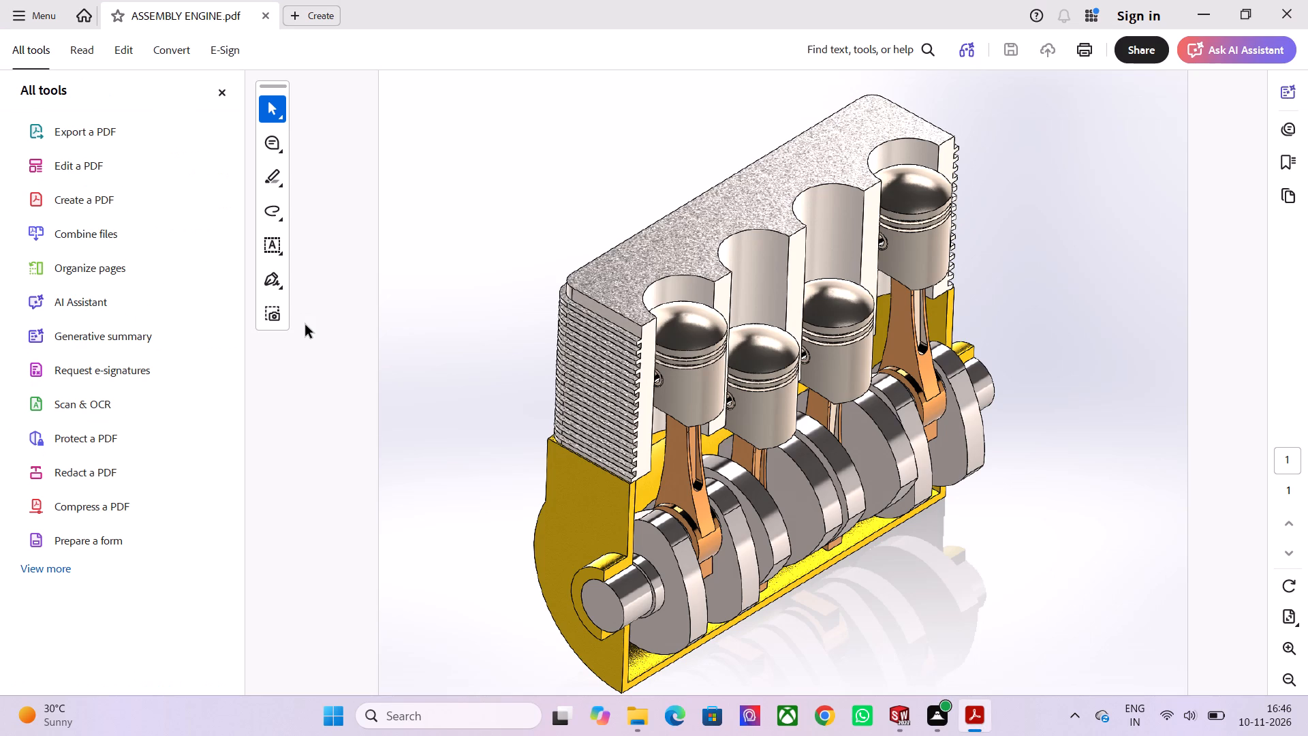
{"action": "scroll", "coordinate": [834, 470], "scroll_direction": "down", "scroll_amount": 1}
{"action": "scroll", "coordinate": [794, 442], "scroll_direction": "up", "scroll_amount": 3}
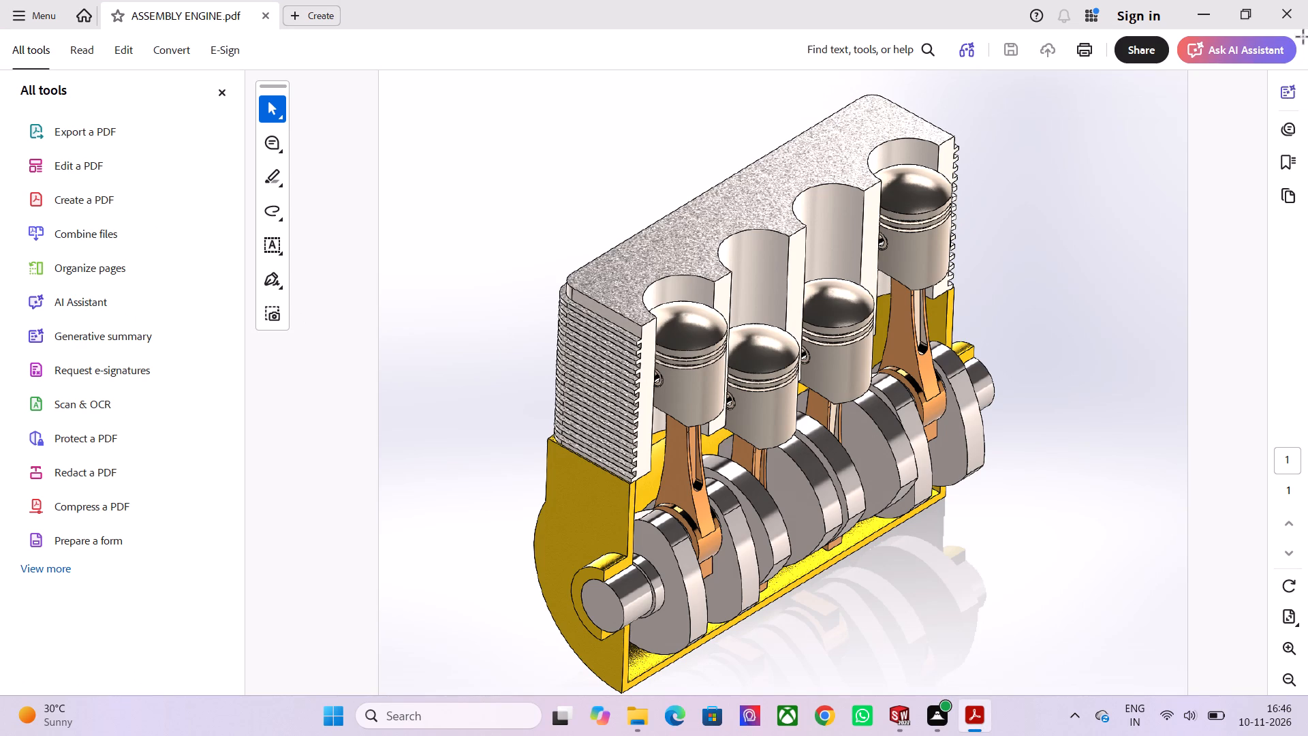
{"action": "left_click", "coordinate": [1301, 23]}
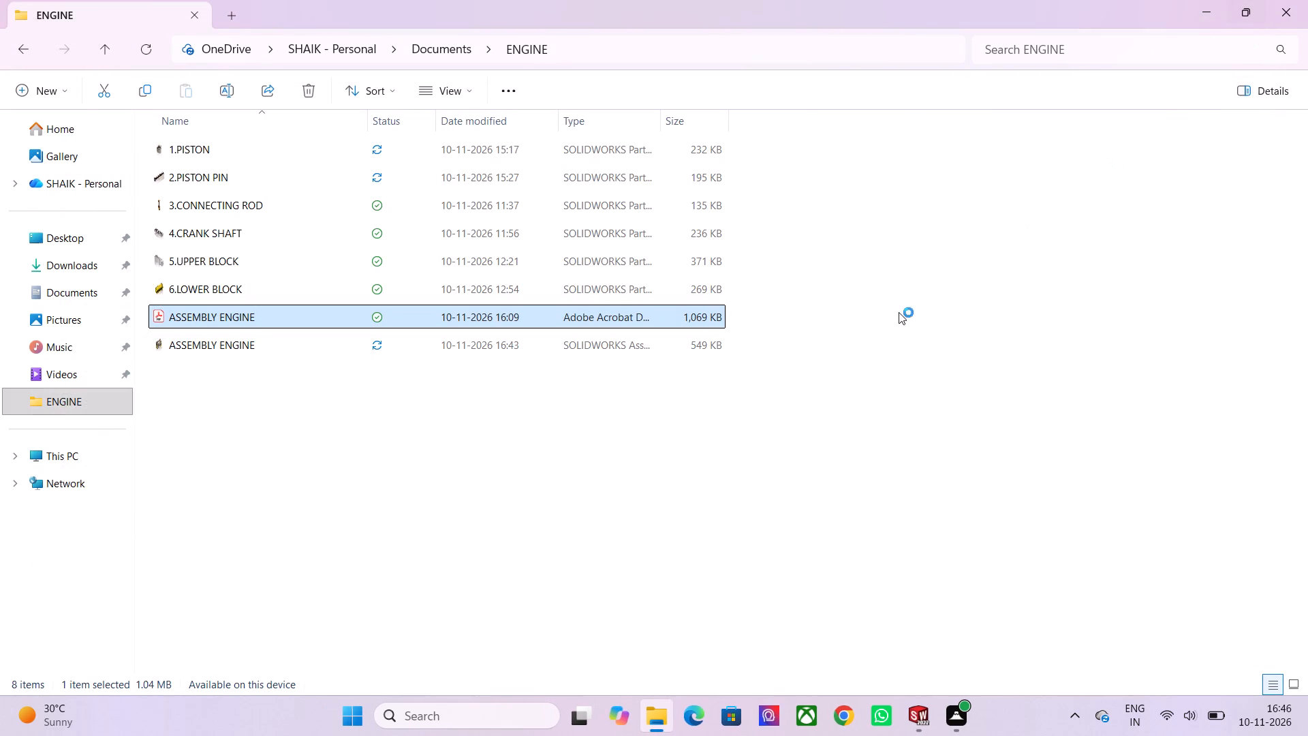
{"action": "left_click", "coordinate": [1286, 7]}
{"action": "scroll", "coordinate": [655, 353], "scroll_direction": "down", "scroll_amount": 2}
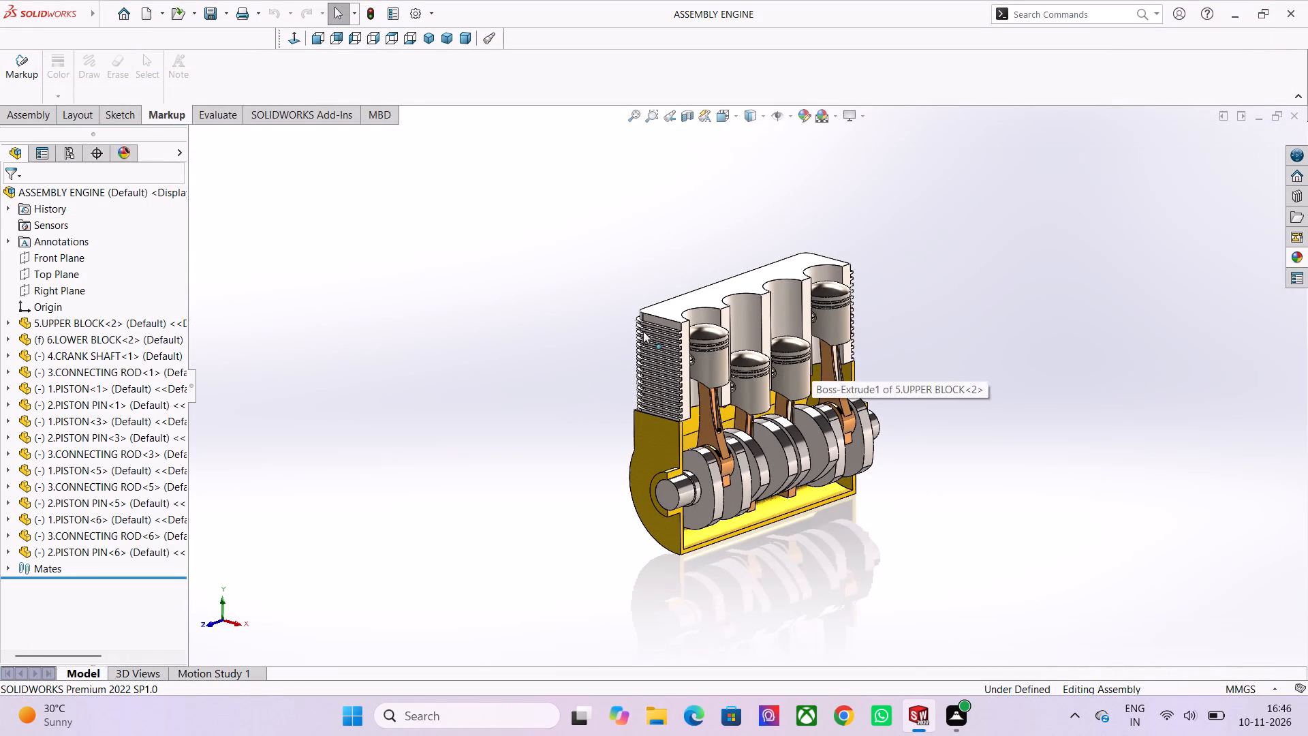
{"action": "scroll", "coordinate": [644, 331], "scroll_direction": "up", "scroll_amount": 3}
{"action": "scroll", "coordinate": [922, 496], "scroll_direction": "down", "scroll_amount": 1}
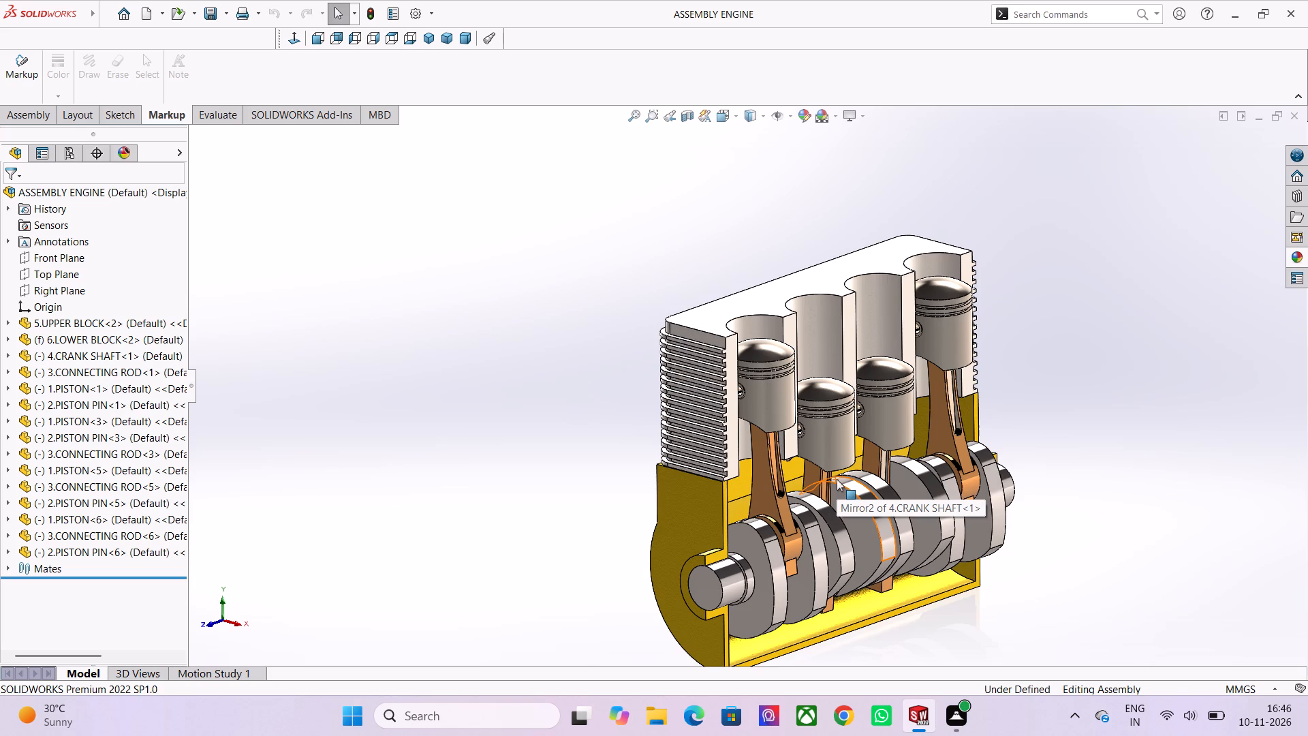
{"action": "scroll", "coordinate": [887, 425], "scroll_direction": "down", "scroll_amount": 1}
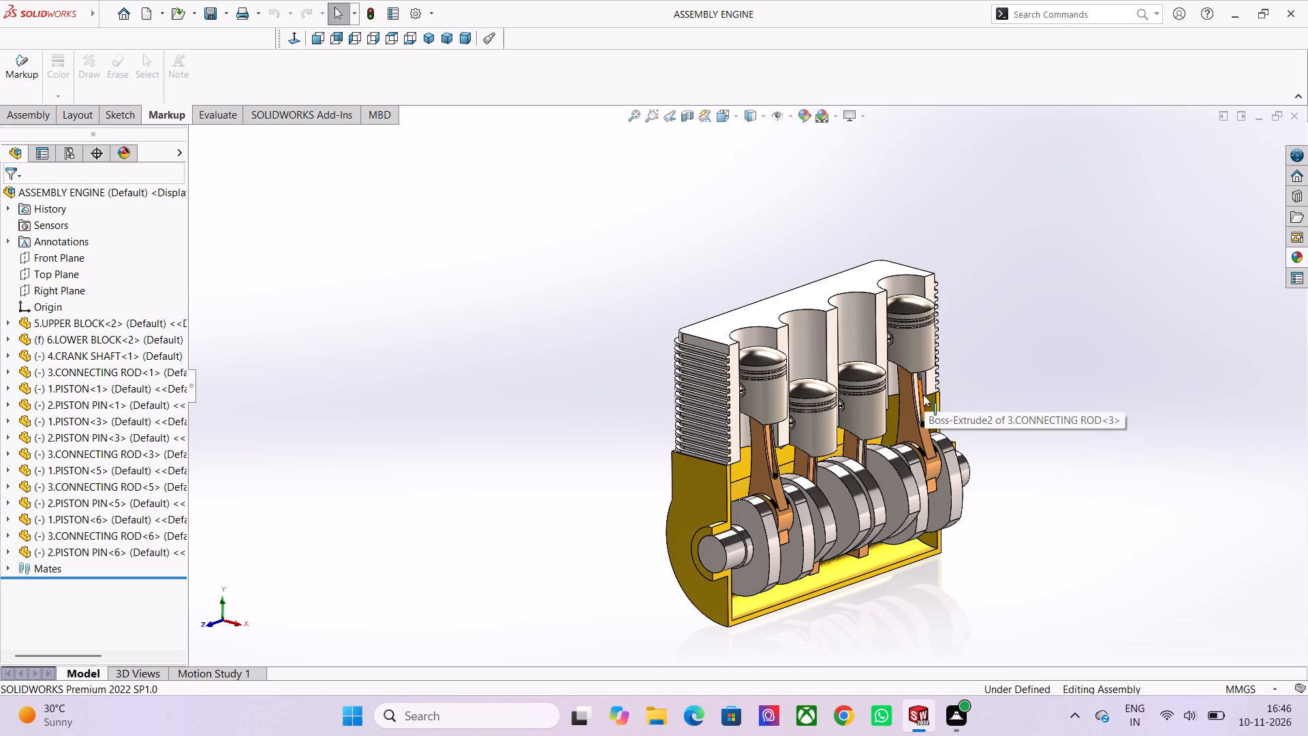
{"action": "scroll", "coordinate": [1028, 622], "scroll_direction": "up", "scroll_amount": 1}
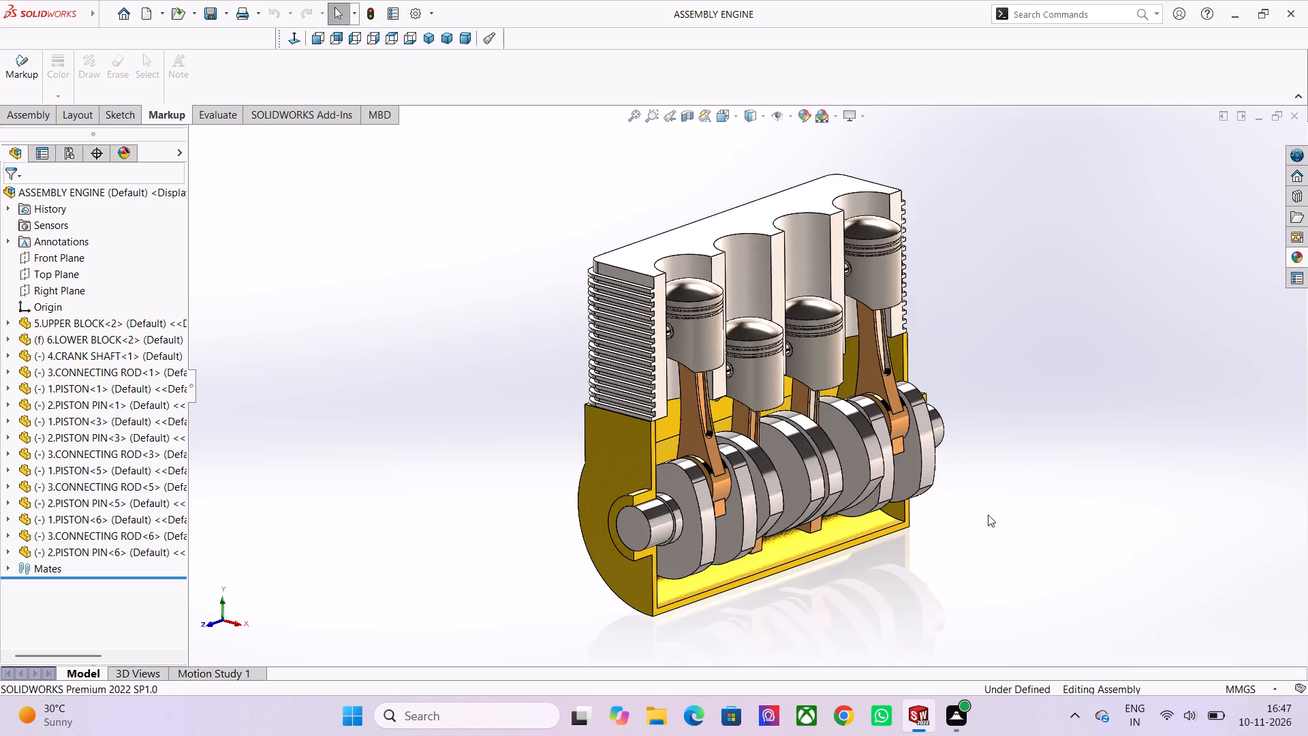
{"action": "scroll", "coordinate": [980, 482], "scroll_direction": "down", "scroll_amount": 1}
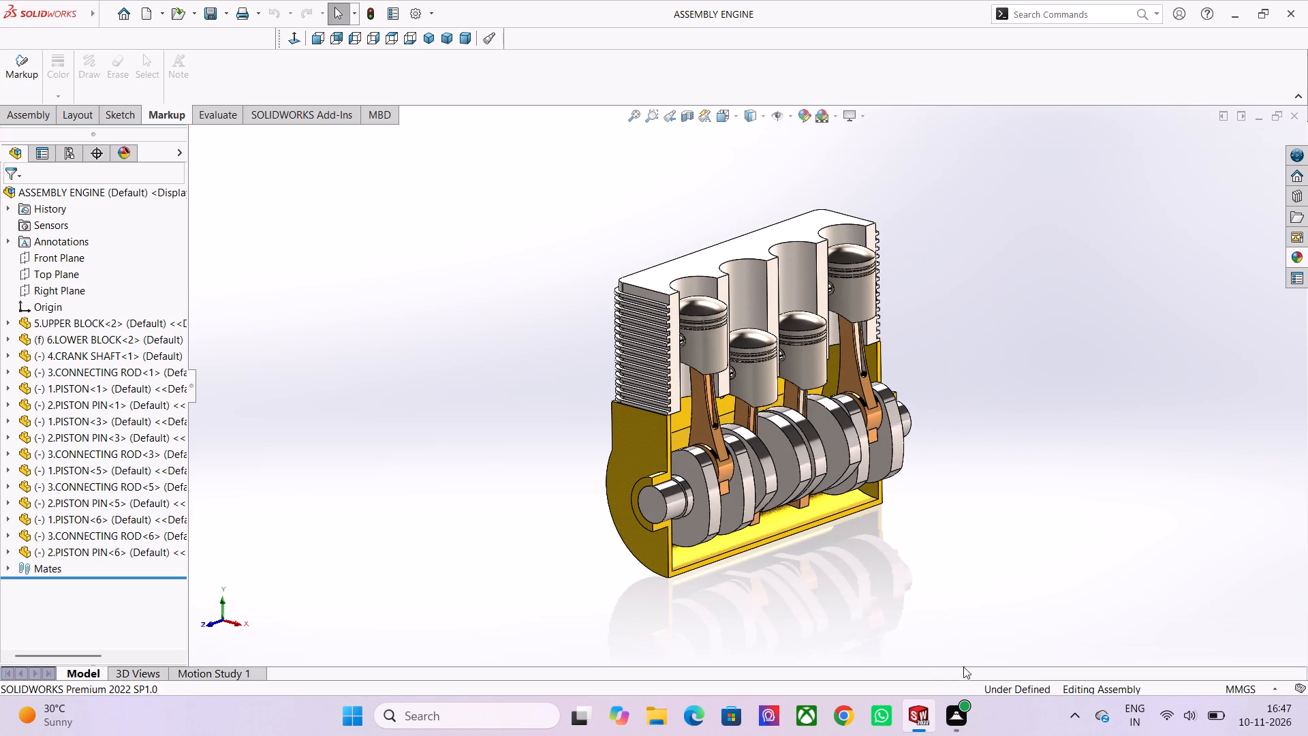
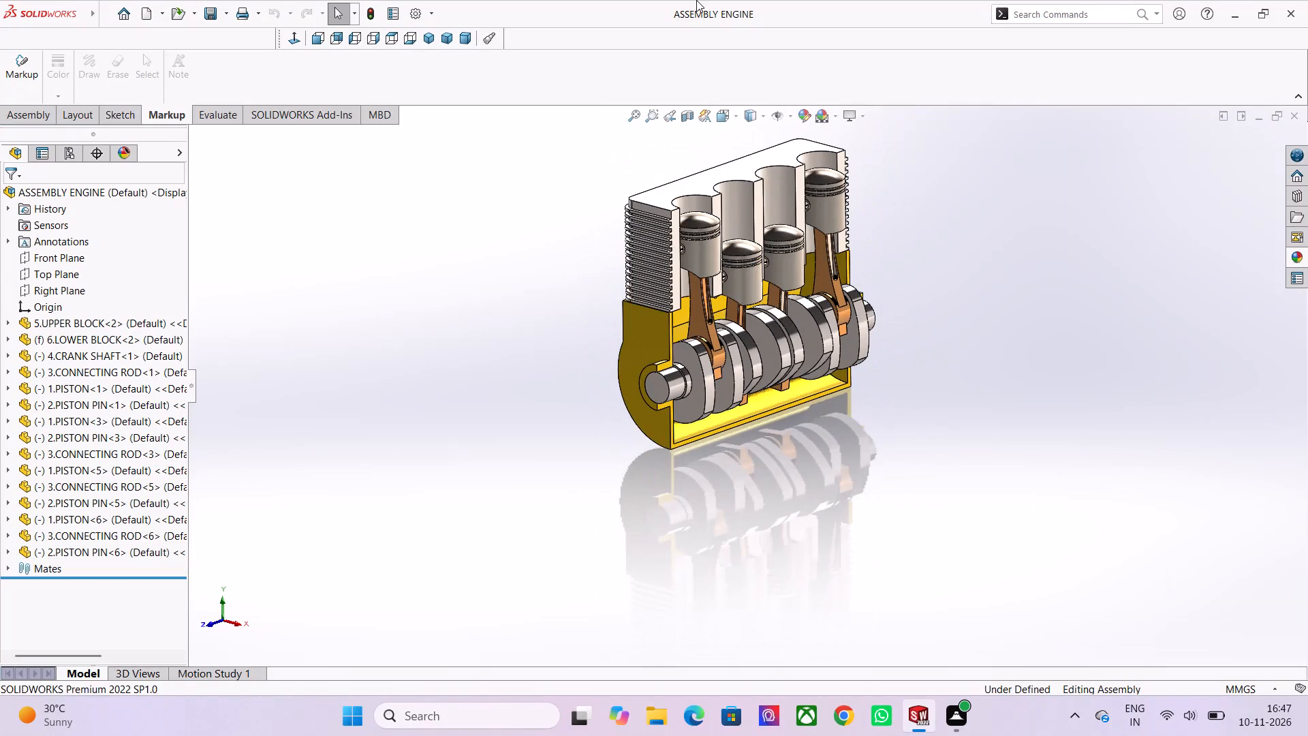
Examine the finished cutaway engine assembly at closer range and as a whole.
{"action": "scroll", "coordinate": [698, 194], "scroll_direction": "down", "scroll_amount": 2}
{"action": "scroll", "coordinate": [717, 243], "scroll_direction": "up", "scroll_amount": 5}
{"action": "scroll", "coordinate": [732, 229], "scroll_direction": "down", "scroll_amount": 3}
{"action": "scroll", "coordinate": [822, 442], "scroll_direction": "down", "scroll_amount": 1}
{"action": "scroll", "coordinate": [715, 554], "scroll_direction": "up", "scroll_amount": 1}
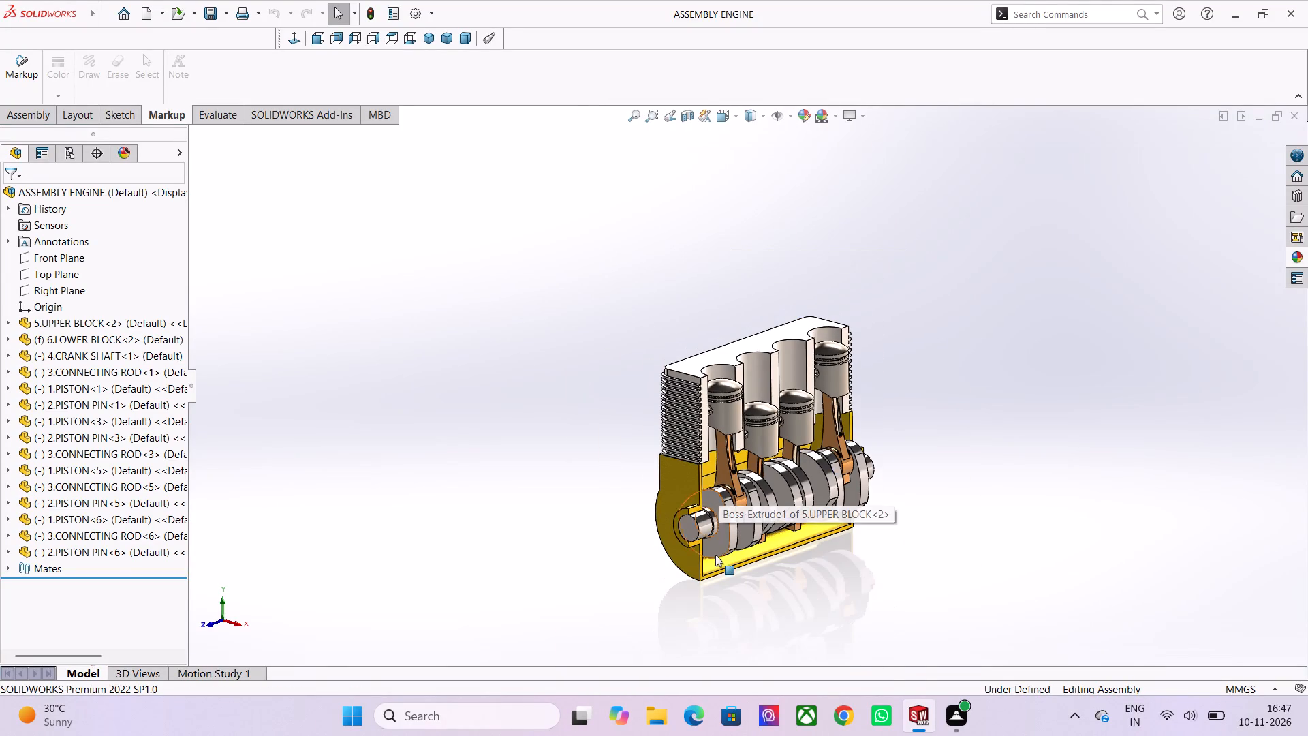
{"action": "scroll", "coordinate": [715, 555], "scroll_direction": "up", "scroll_amount": 1}
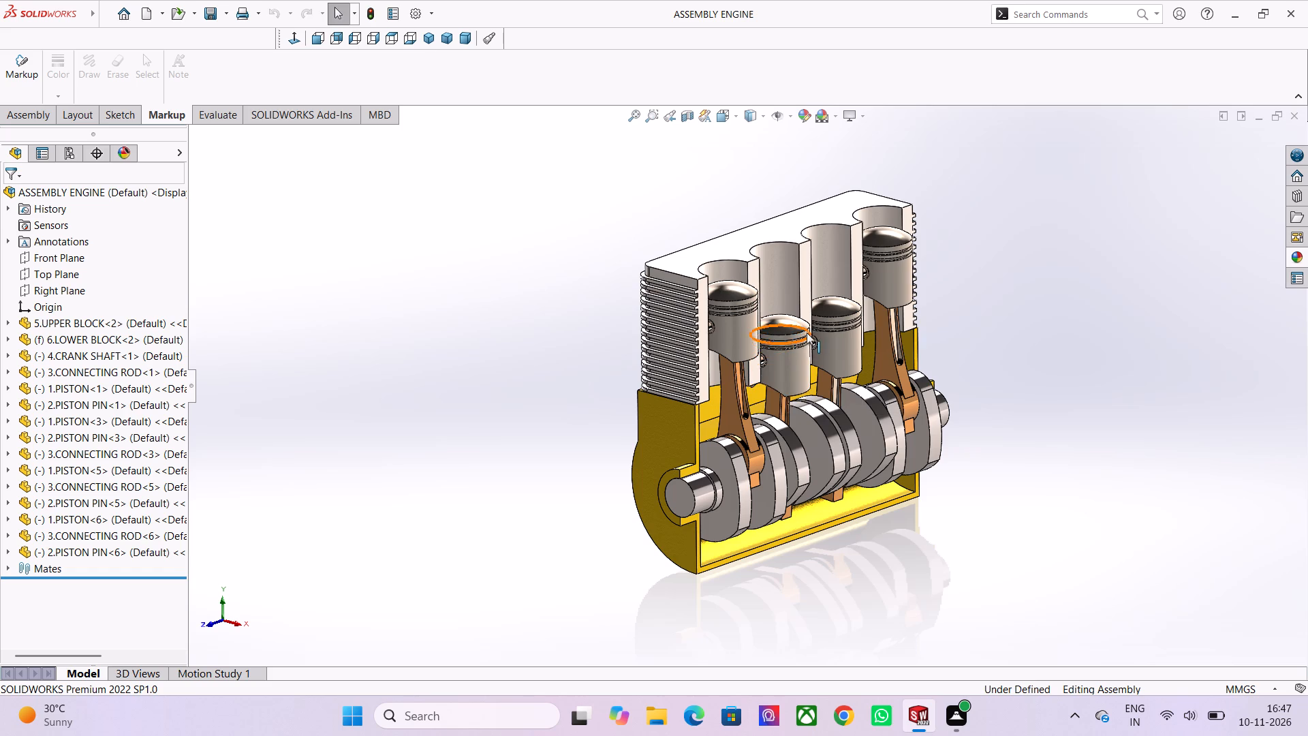
{"action": "scroll", "coordinate": [818, 301], "scroll_direction": "down", "scroll_amount": 1}
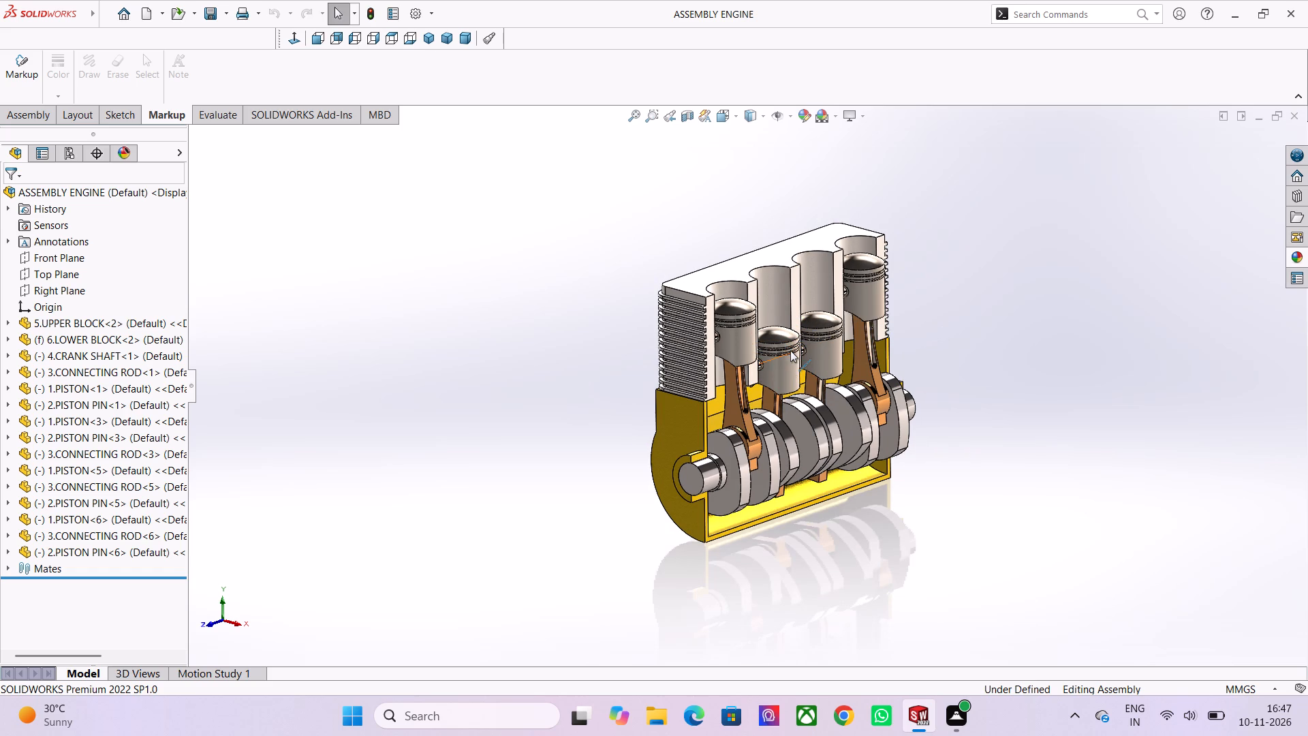
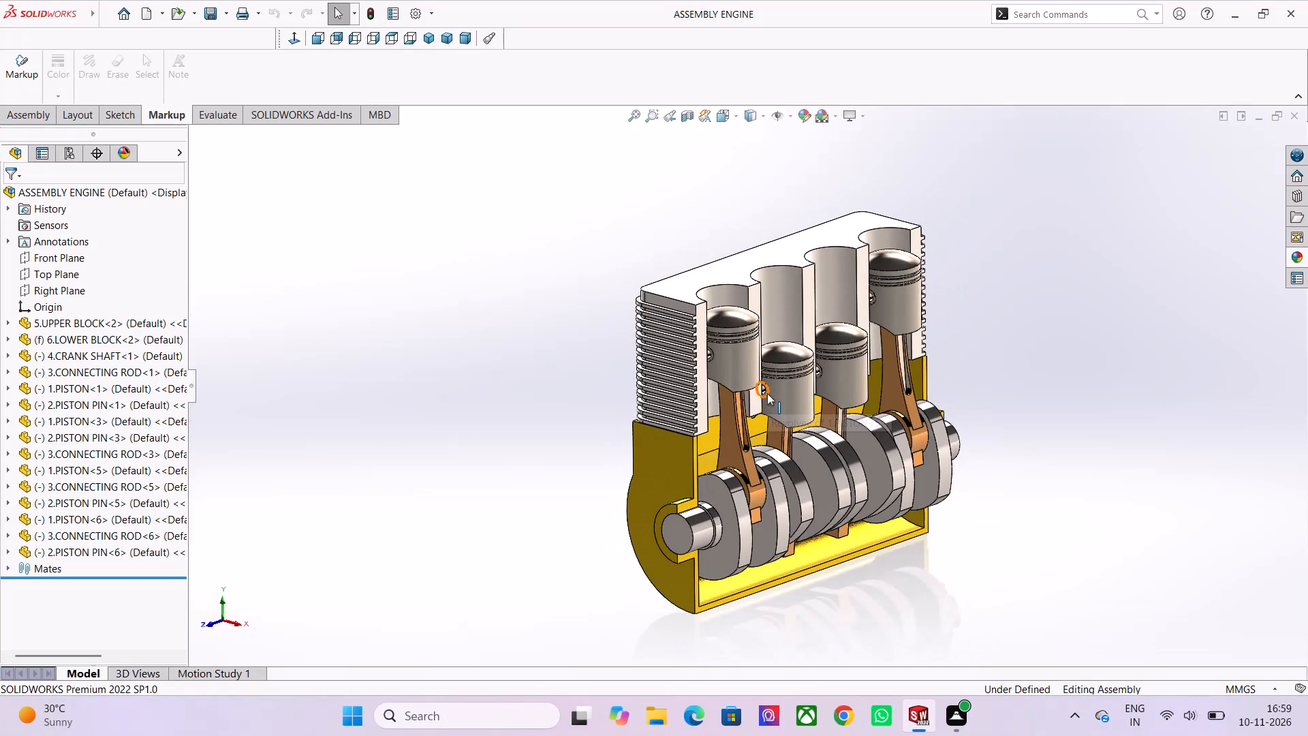
Examine the engine assembly from several angles, covering the finned outer side, the lower block's rear and the open cutaway side.
{"action": "scroll", "coordinate": [788, 325], "scroll_direction": "down", "scroll_amount": 1}
{"action": "scroll", "coordinate": [803, 374], "scroll_direction": "up", "scroll_amount": 3}
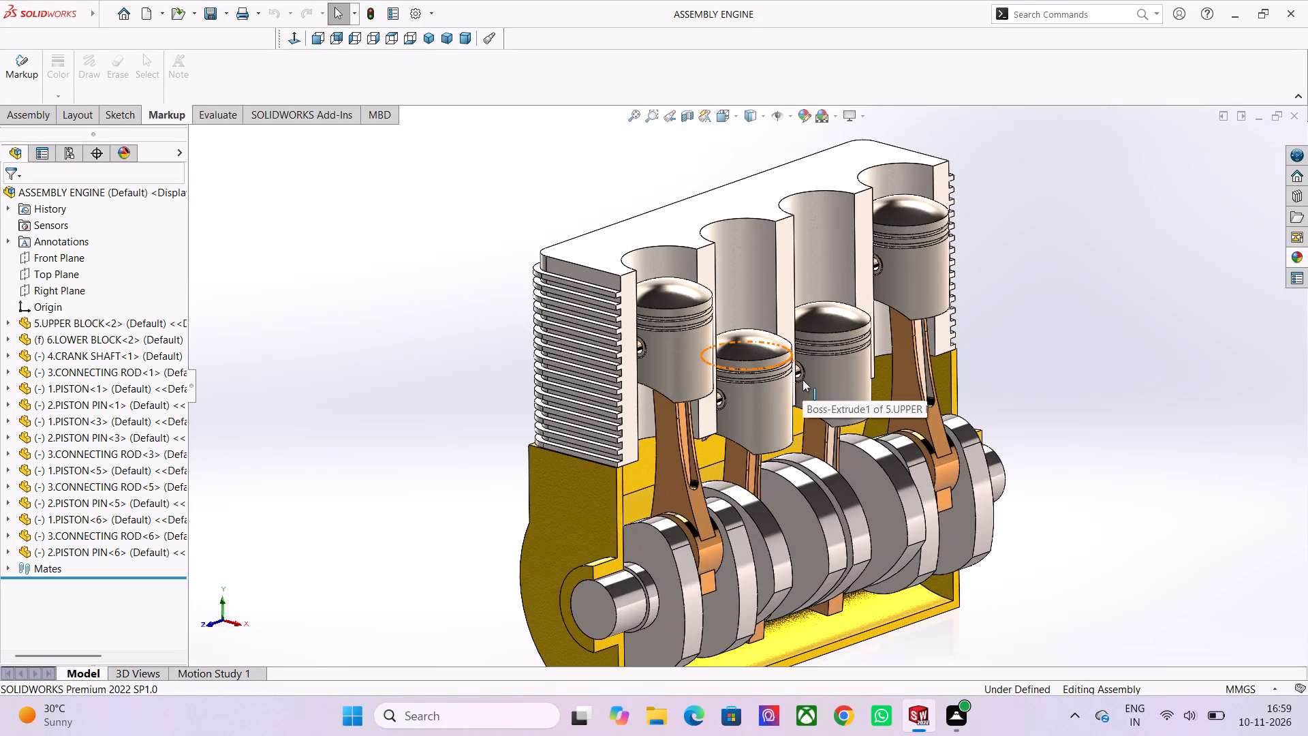
{"action": "scroll", "coordinate": [803, 380], "scroll_direction": "down", "scroll_amount": 5}
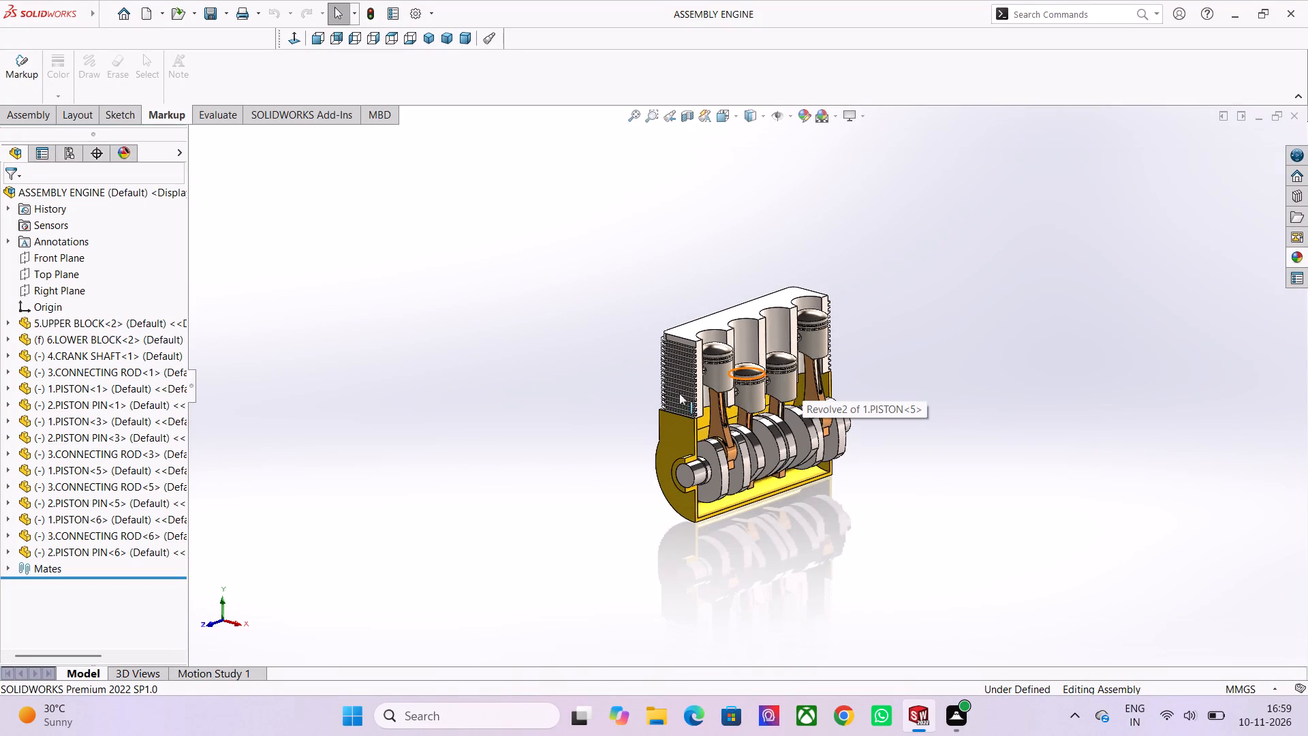
{"action": "scroll", "coordinate": [676, 389], "scroll_direction": "up", "scroll_amount": 3}
{"action": "middle_click_drag", "start_coordinate": [630, 294], "coordinate": [632, 311]}
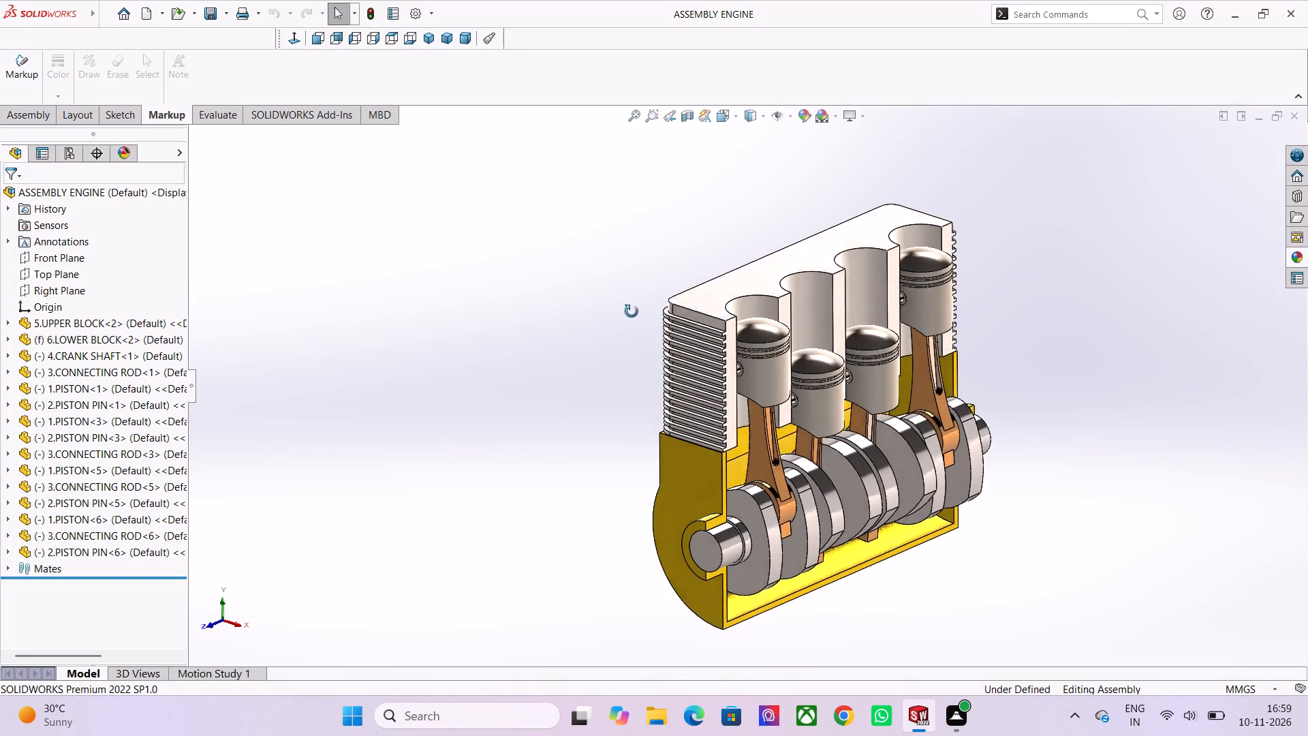
{"action": "middle_click_drag", "start_coordinate": [632, 311], "coordinate": [657, 256]}
{"action": "middle_click_drag", "start_coordinate": [442, 257], "coordinate": [621, 280]}
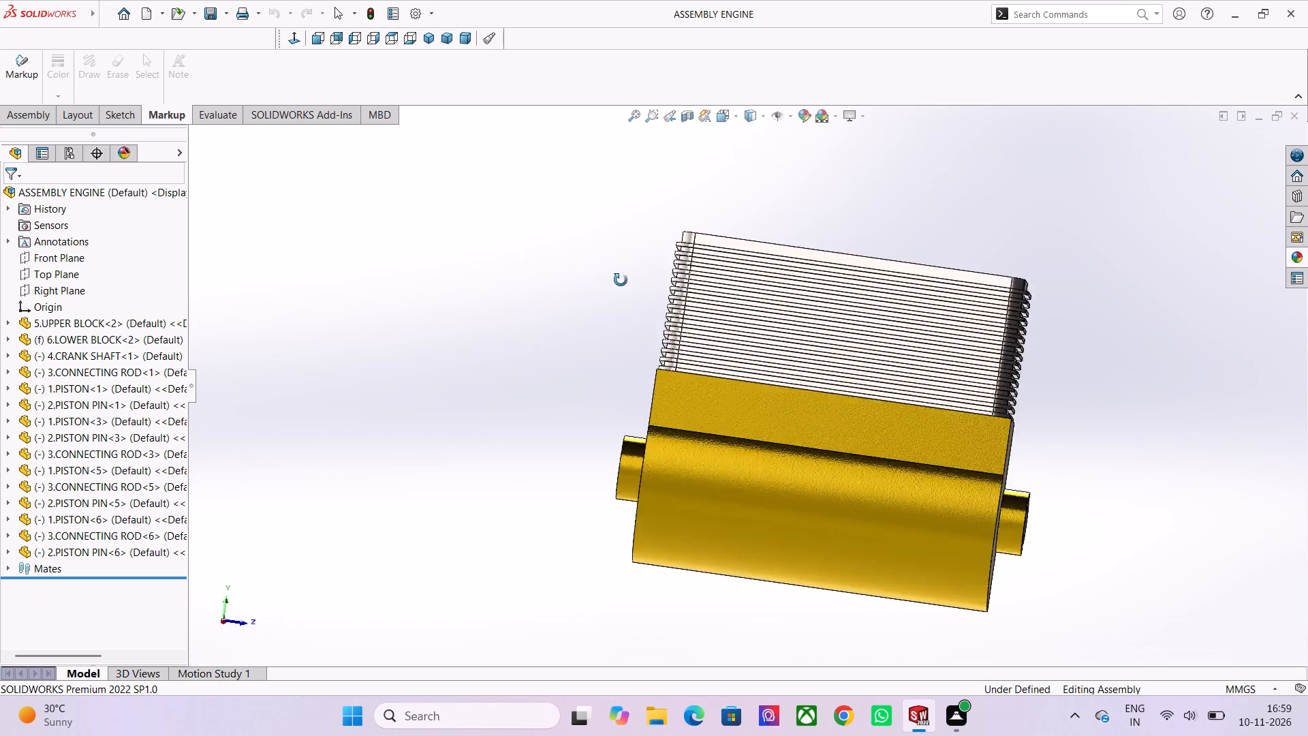
{"action": "middle_click_drag", "start_coordinate": [621, 280], "coordinate": [538, 309]}
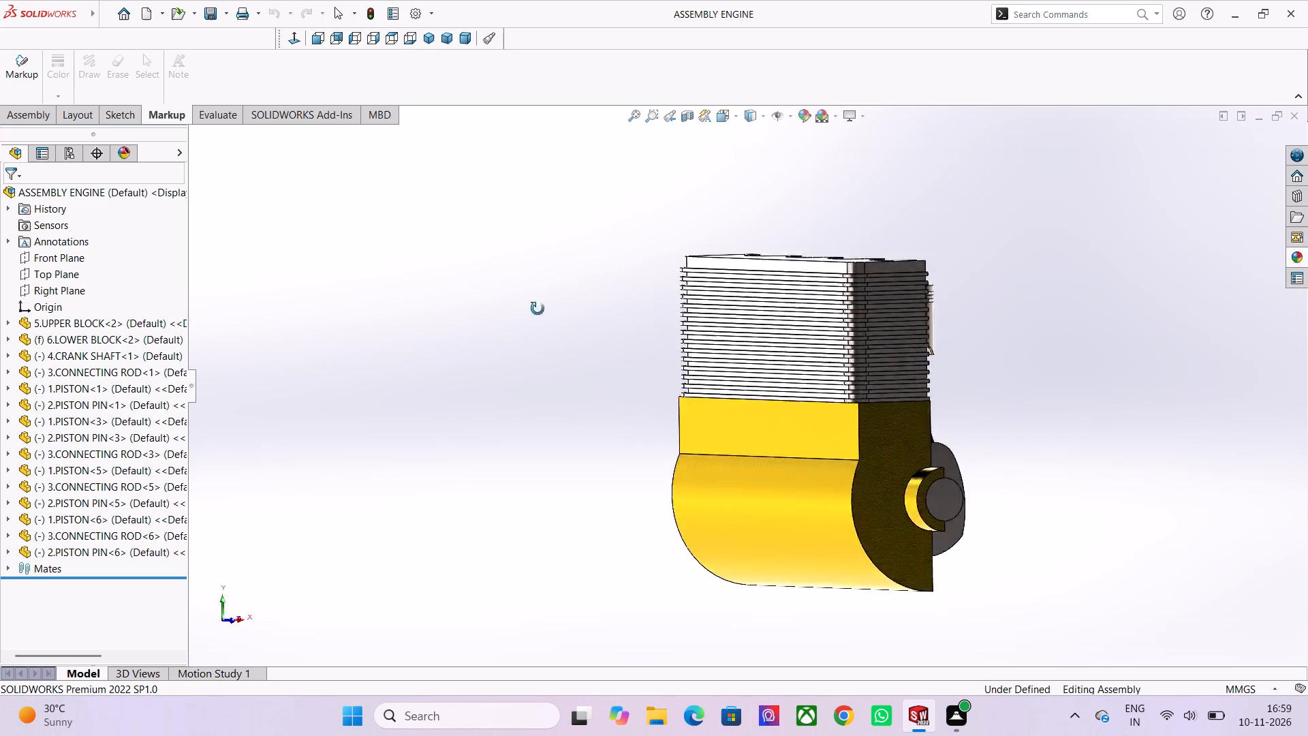
{"action": "middle_click_drag", "start_coordinate": [538, 309], "coordinate": [602, 291]}
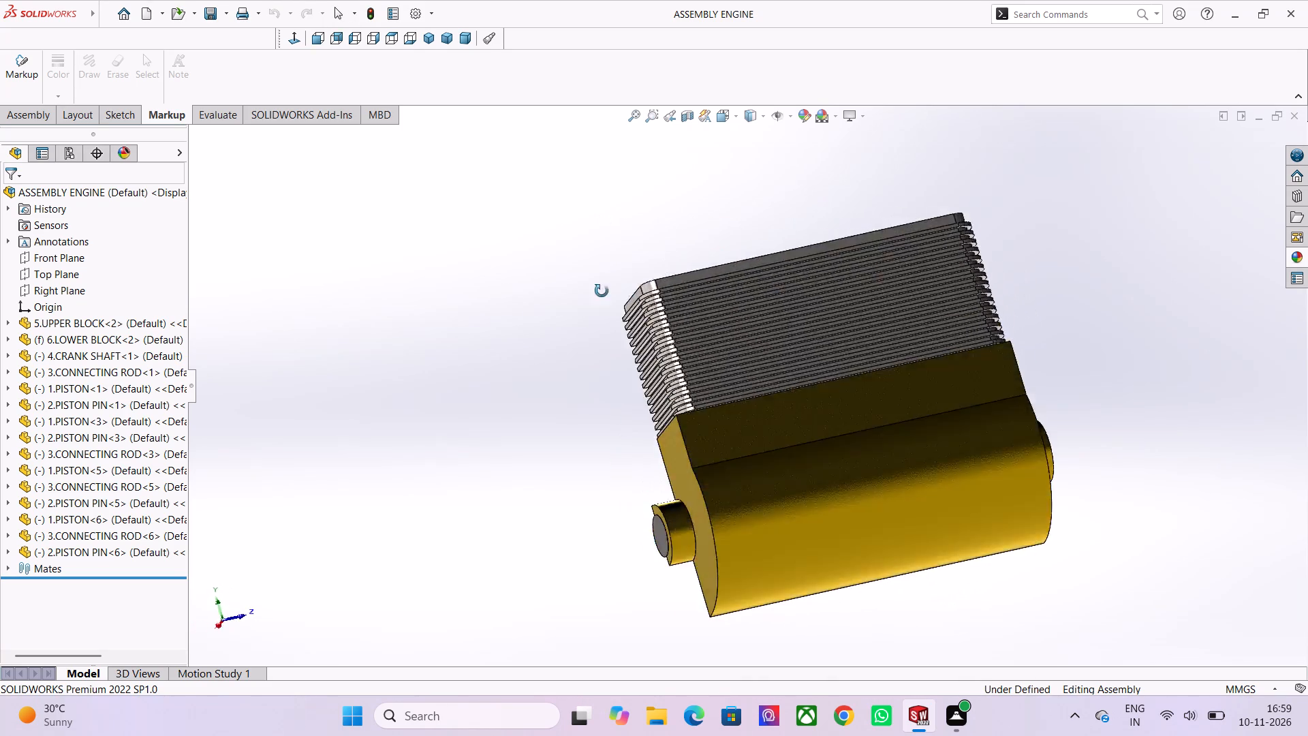
{"action": "middle_click_drag", "start_coordinate": [602, 291], "coordinate": [563, 389]}
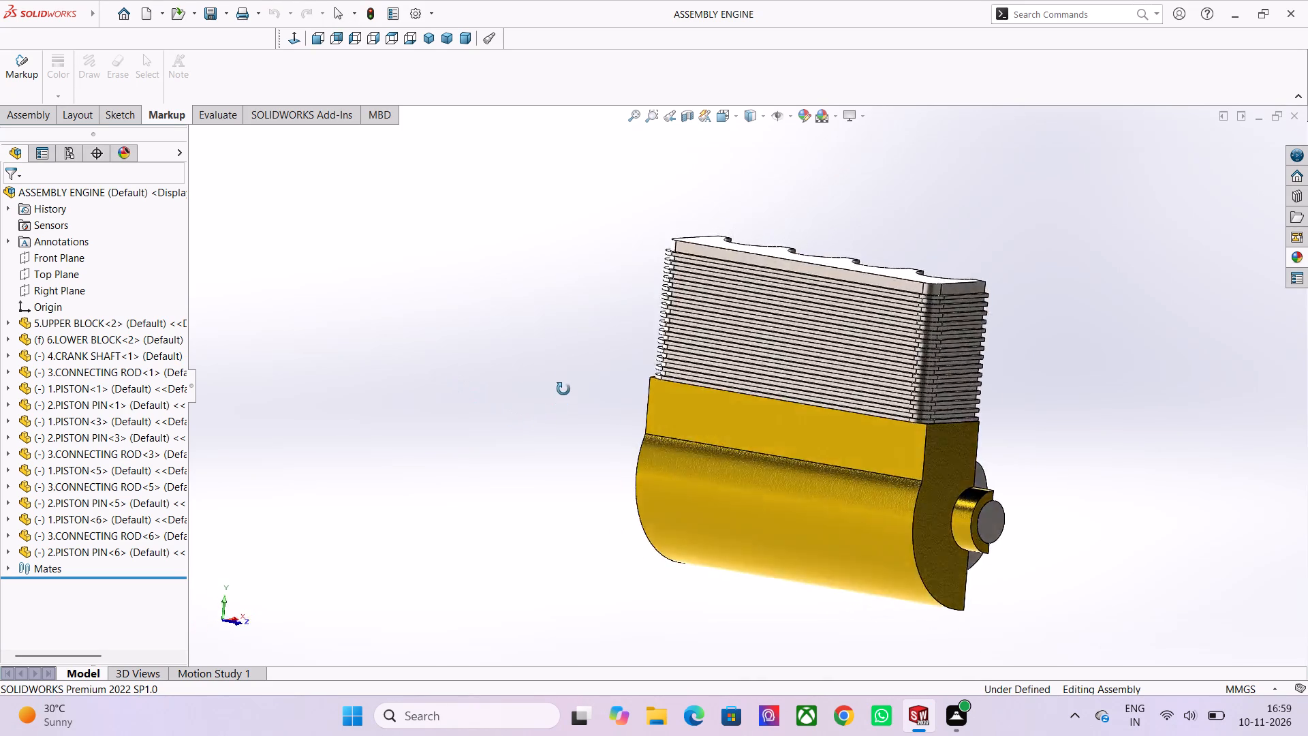
{"action": "middle_click_drag", "start_coordinate": [563, 389], "coordinate": [418, 388]}
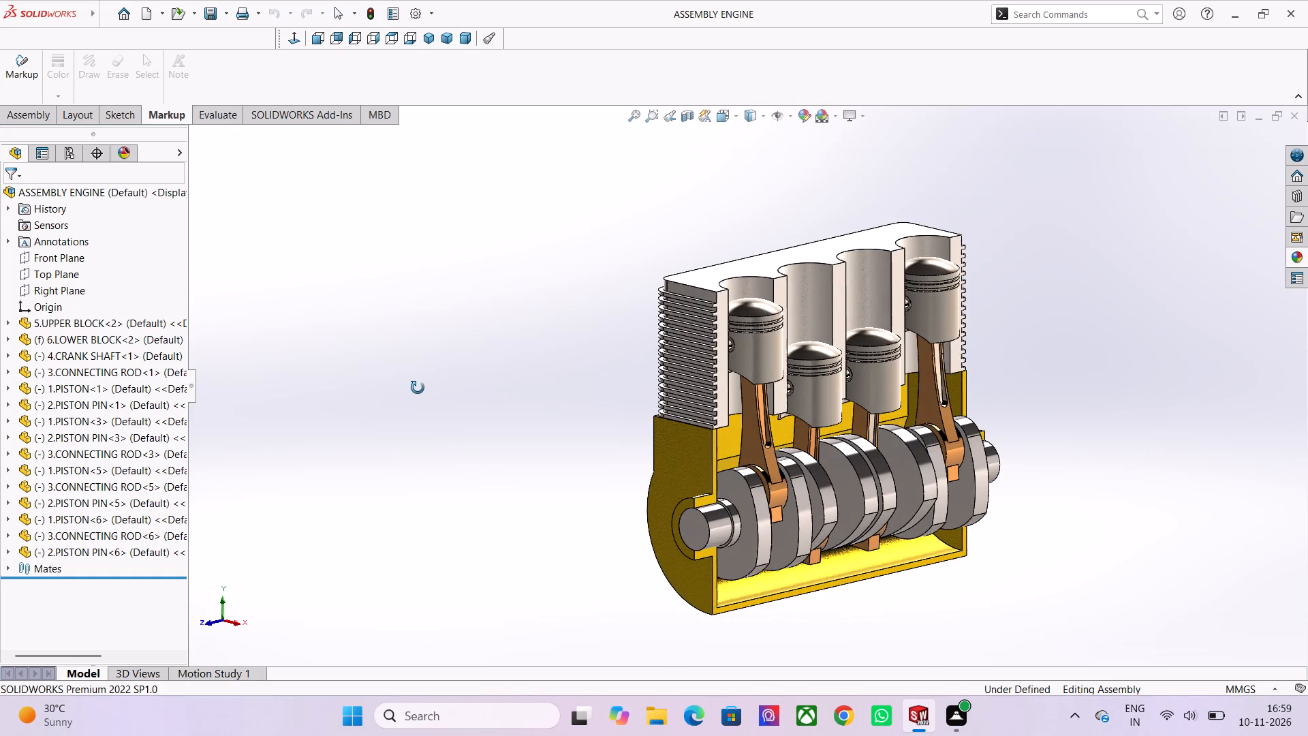
{"action": "middle_click_drag", "start_coordinate": [418, 388], "coordinate": [414, 388]}
{"action": "scroll", "coordinate": [427, 388], "scroll_direction": "up", "scroll_amount": 1}
{"action": "scroll", "coordinate": [856, 487], "scroll_direction": "down", "scroll_amount": 1}
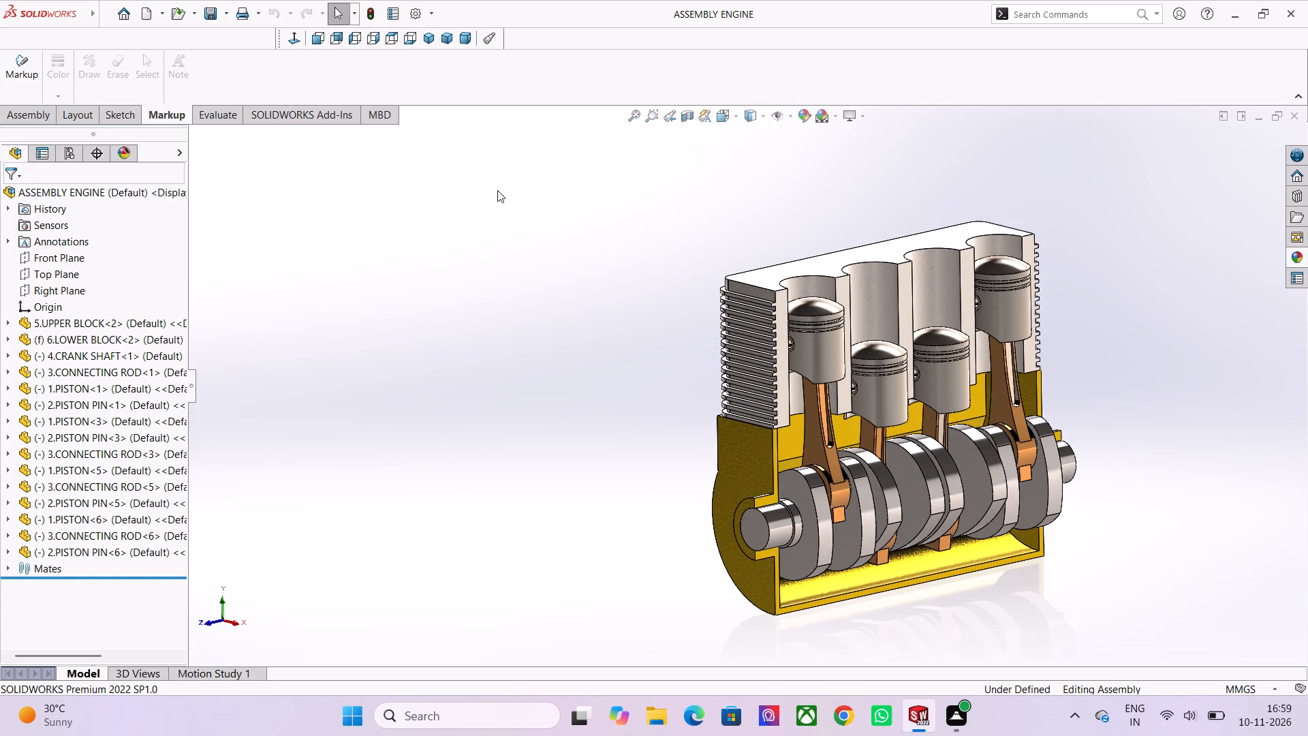
Show the engine assembly in the isometric view and examine its pistons, connecting rods and crankshaft at closer range.
{"action": "left_click", "coordinate": [432, 35]}
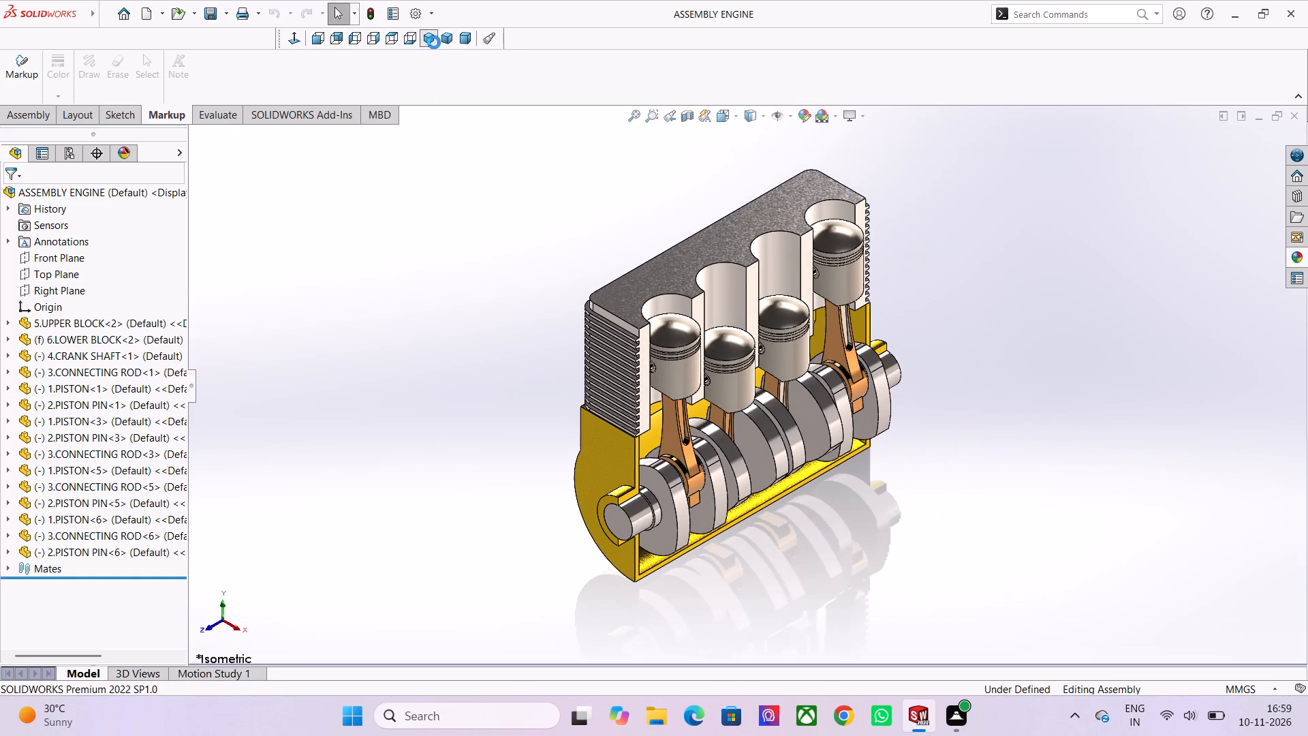
{"action": "scroll", "coordinate": [727, 302], "scroll_direction": "up", "scroll_amount": 3}
{"action": "scroll", "coordinate": [727, 302], "scroll_direction": "down", "scroll_amount": 3}
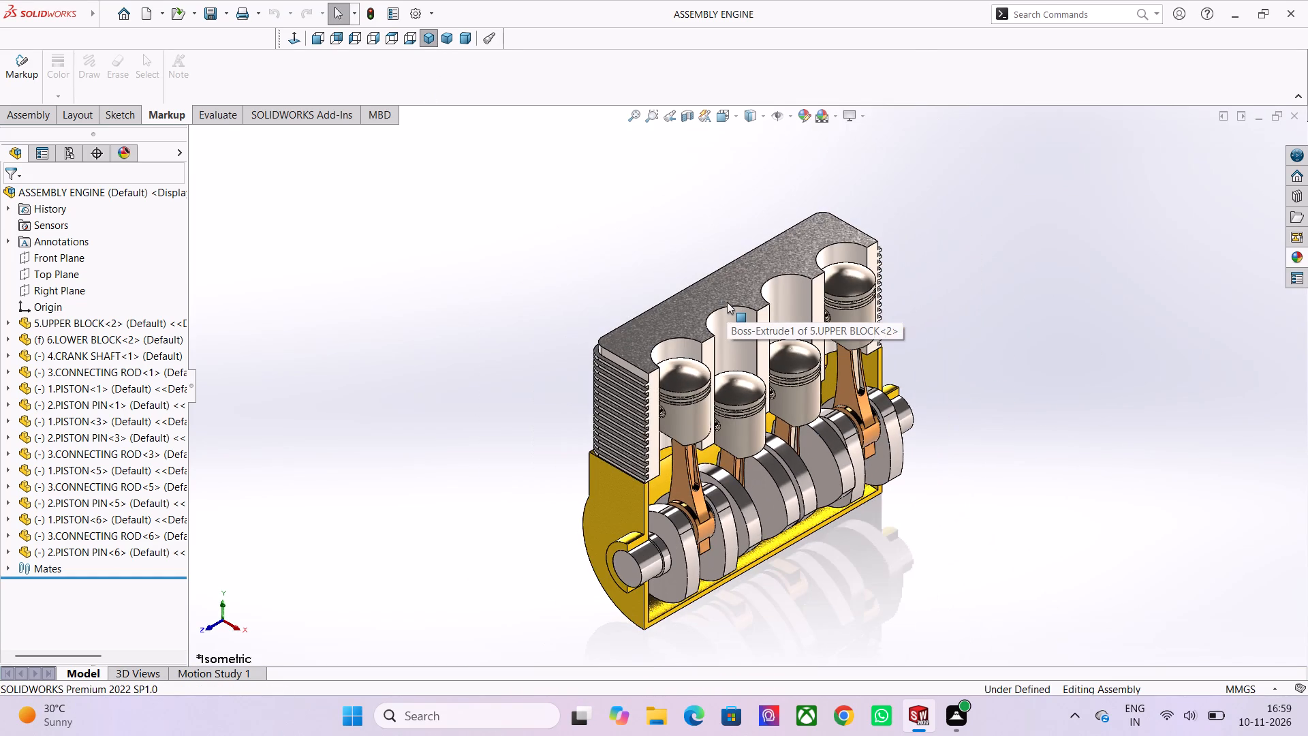
{"action": "scroll", "coordinate": [726, 409], "scroll_direction": "down", "scroll_amount": 2}
{"action": "scroll", "coordinate": [709, 558], "scroll_direction": "up", "scroll_amount": 3}
{"action": "scroll", "coordinate": [757, 289], "scroll_direction": "down", "scroll_amount": 1}
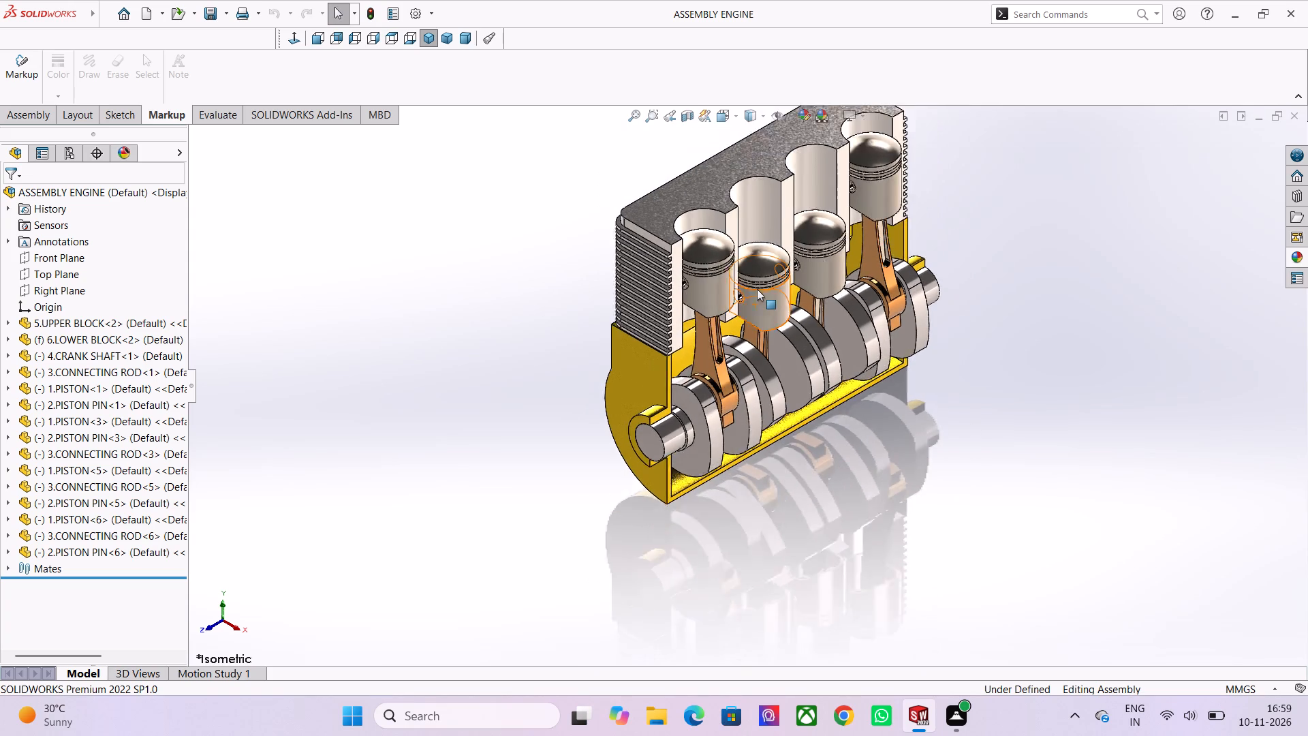
{"action": "scroll", "coordinate": [757, 289], "scroll_direction": "down", "scroll_amount": 1}
{"action": "scroll", "coordinate": [792, 180], "scroll_direction": "up", "scroll_amount": 2}
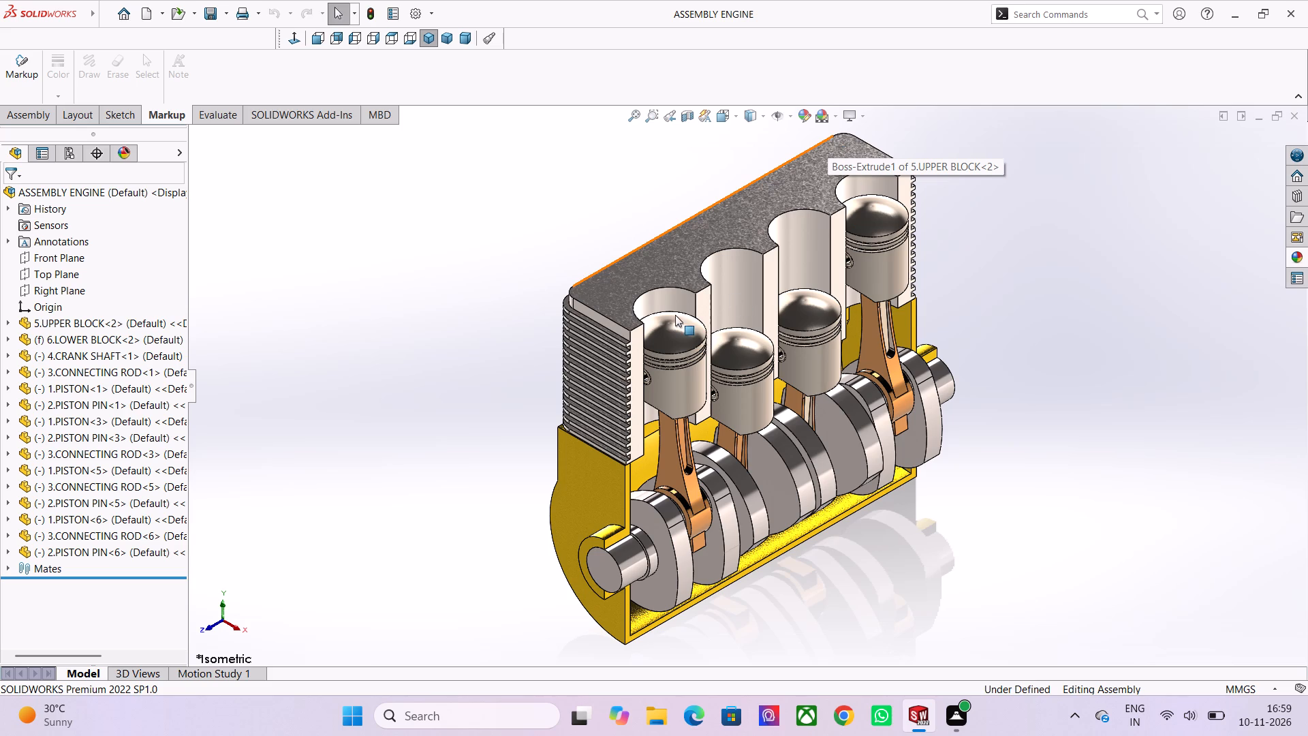
{"action": "scroll", "coordinate": [792, 251], "scroll_direction": "down", "scroll_amount": 2}
{"action": "scroll", "coordinate": [598, 369], "scroll_direction": "up", "scroll_amount": 2}
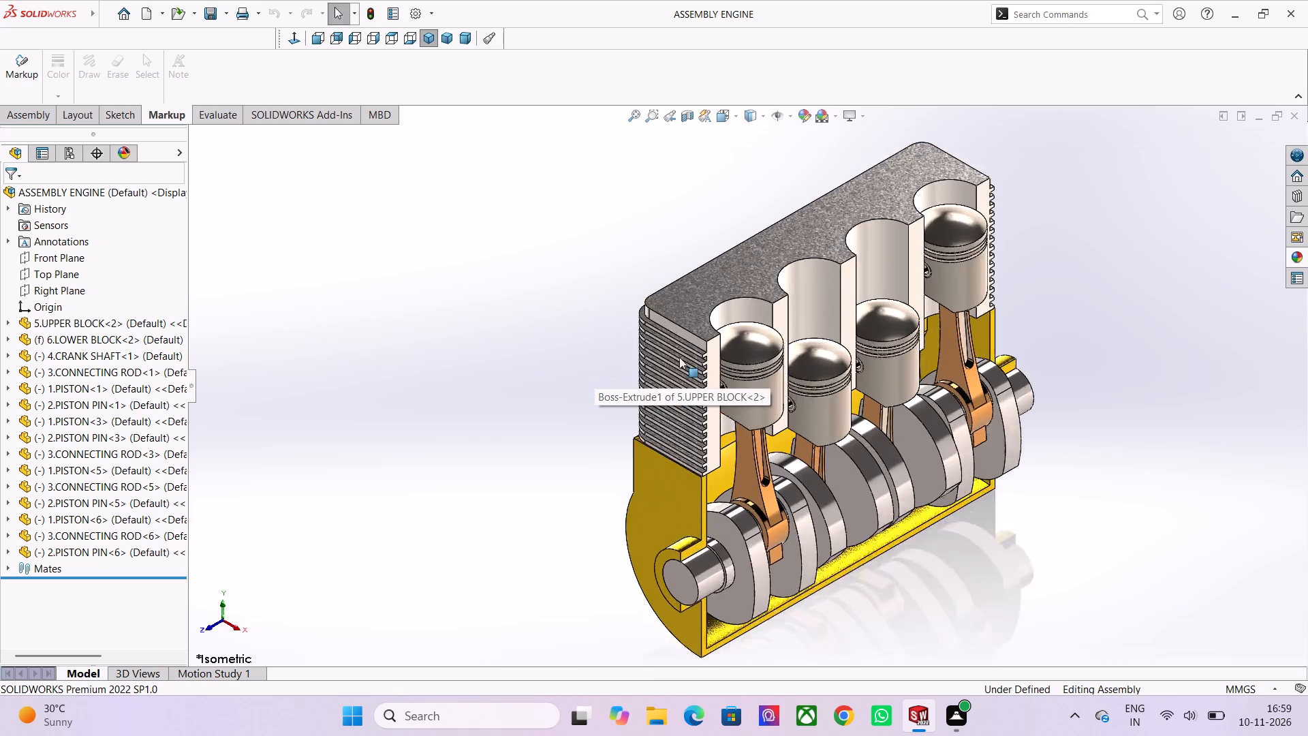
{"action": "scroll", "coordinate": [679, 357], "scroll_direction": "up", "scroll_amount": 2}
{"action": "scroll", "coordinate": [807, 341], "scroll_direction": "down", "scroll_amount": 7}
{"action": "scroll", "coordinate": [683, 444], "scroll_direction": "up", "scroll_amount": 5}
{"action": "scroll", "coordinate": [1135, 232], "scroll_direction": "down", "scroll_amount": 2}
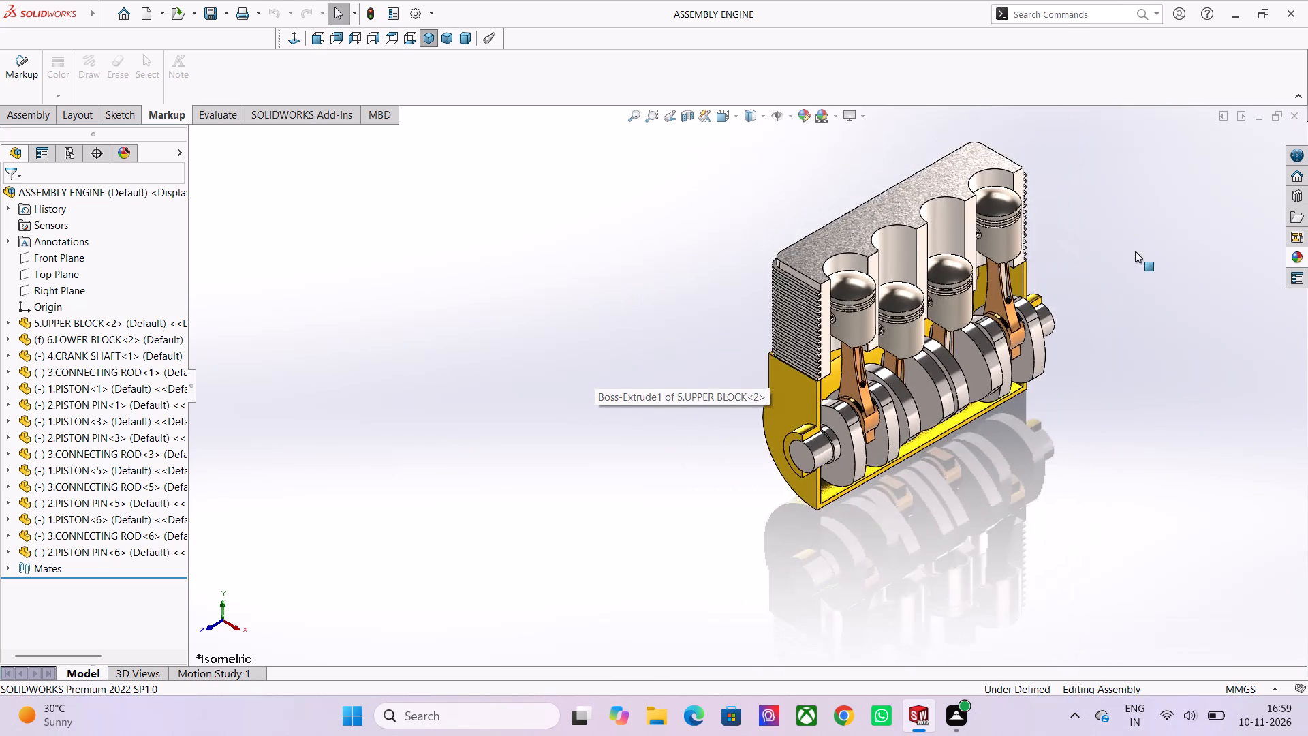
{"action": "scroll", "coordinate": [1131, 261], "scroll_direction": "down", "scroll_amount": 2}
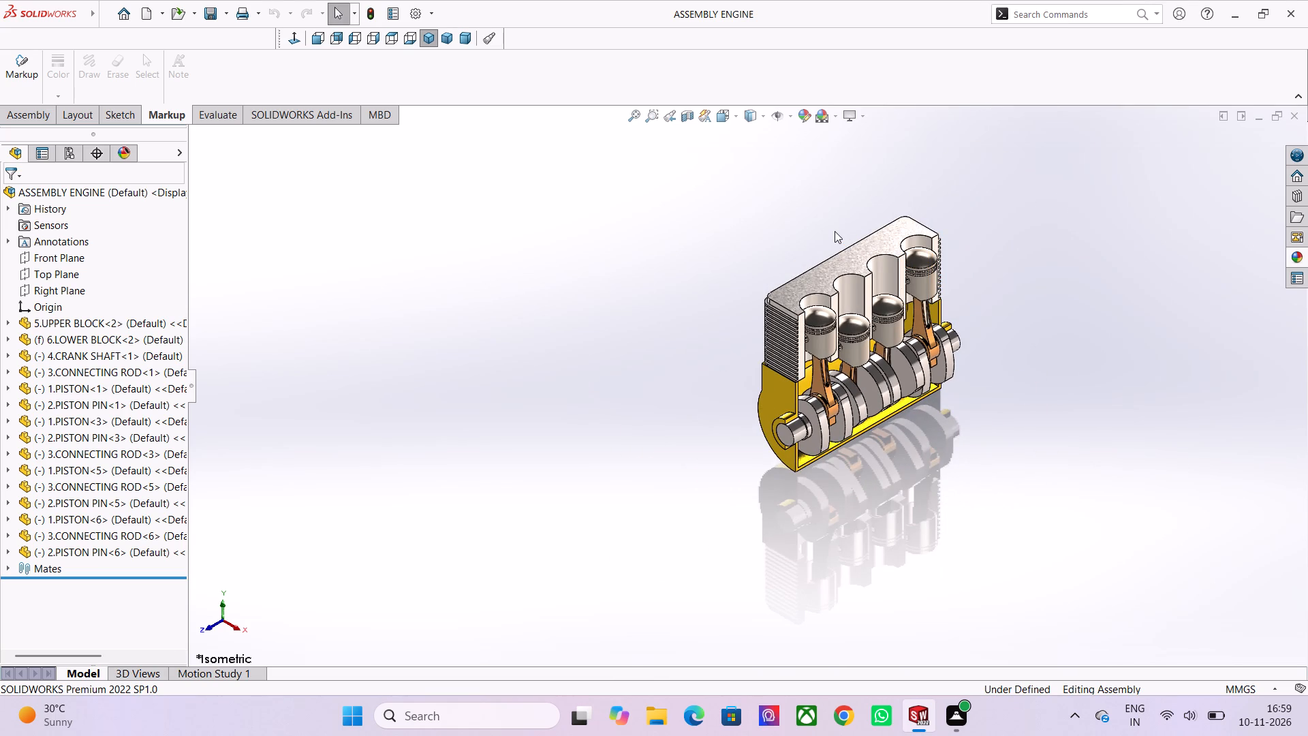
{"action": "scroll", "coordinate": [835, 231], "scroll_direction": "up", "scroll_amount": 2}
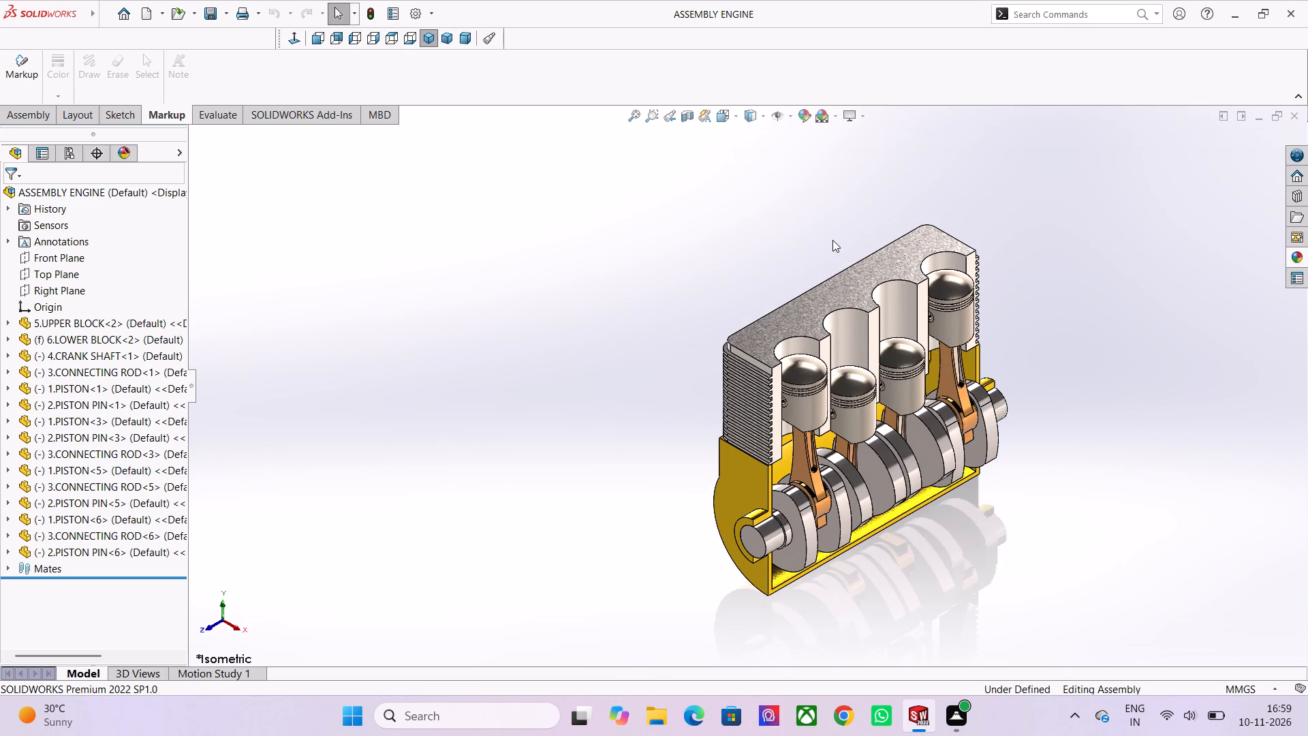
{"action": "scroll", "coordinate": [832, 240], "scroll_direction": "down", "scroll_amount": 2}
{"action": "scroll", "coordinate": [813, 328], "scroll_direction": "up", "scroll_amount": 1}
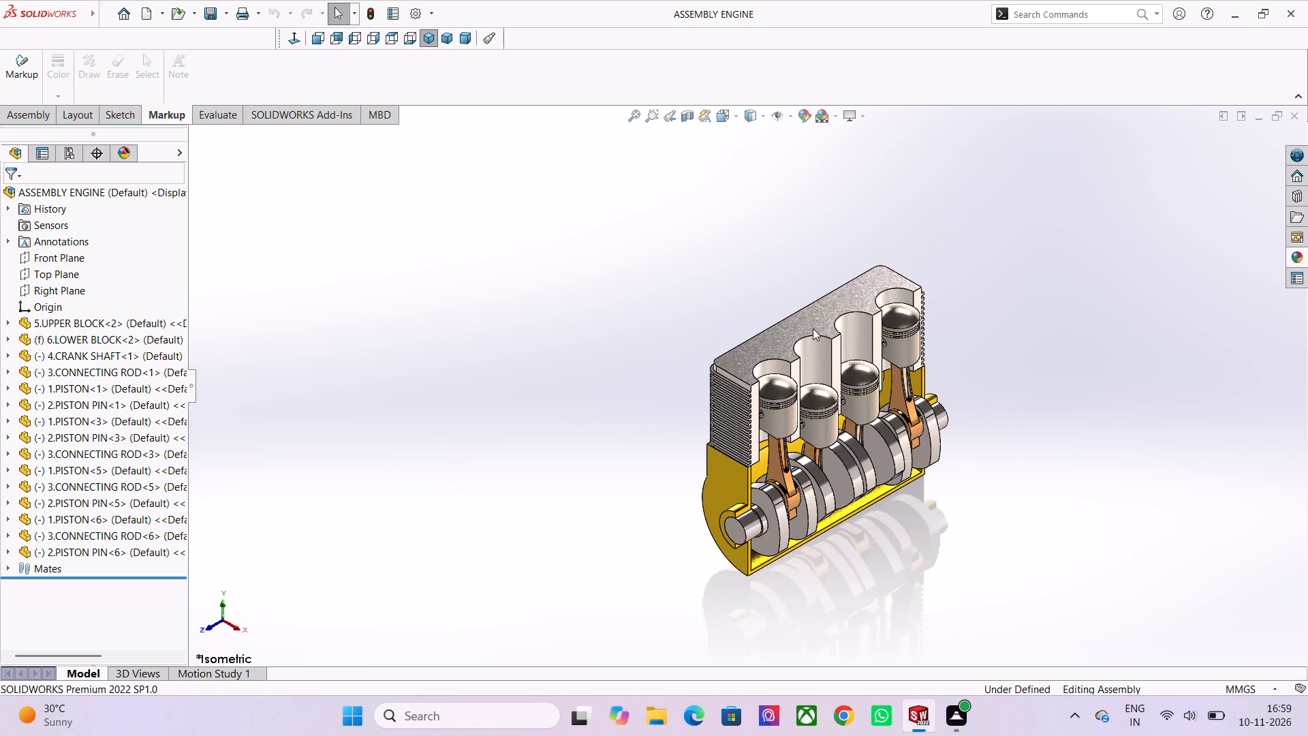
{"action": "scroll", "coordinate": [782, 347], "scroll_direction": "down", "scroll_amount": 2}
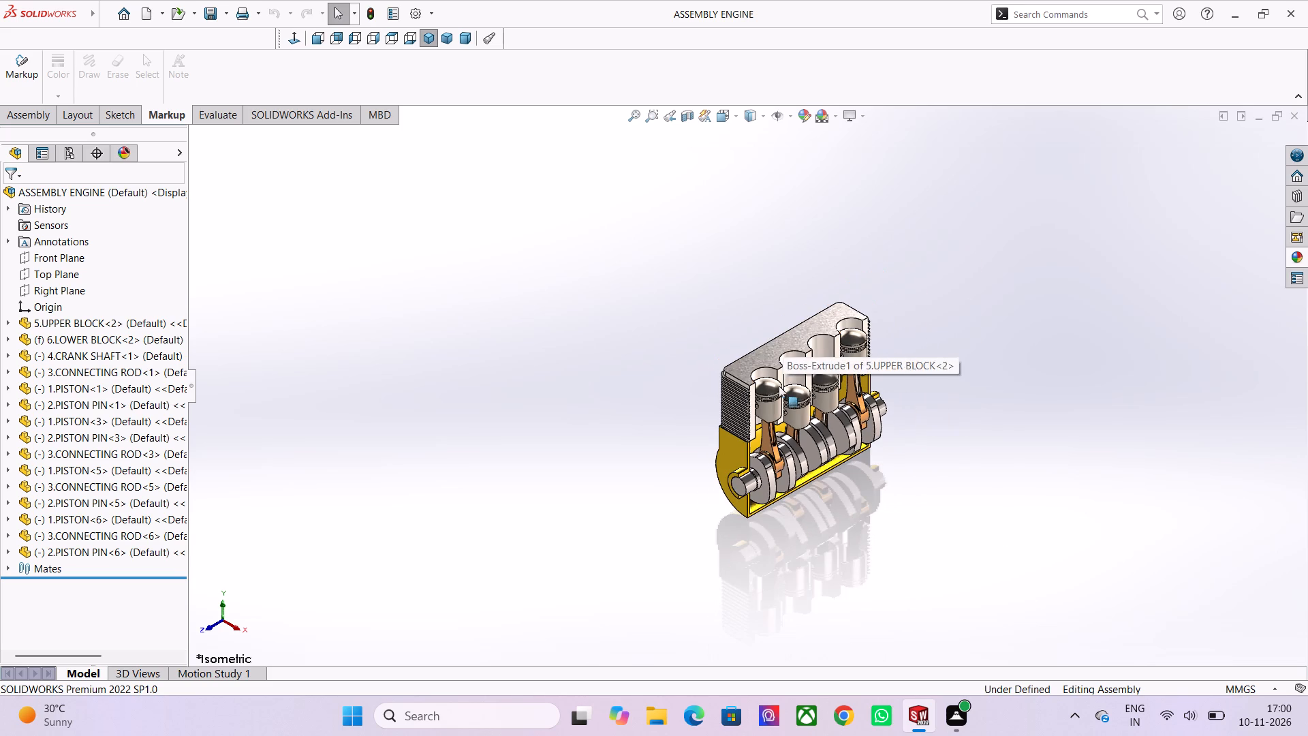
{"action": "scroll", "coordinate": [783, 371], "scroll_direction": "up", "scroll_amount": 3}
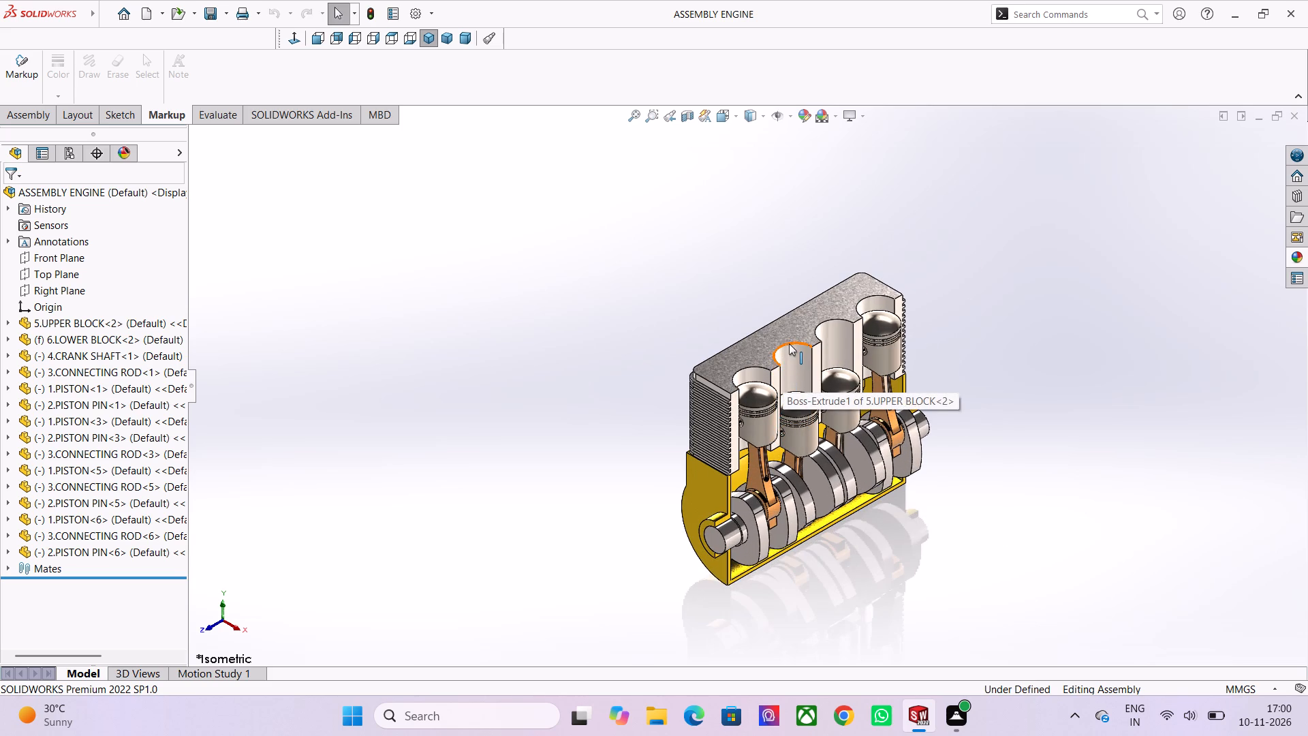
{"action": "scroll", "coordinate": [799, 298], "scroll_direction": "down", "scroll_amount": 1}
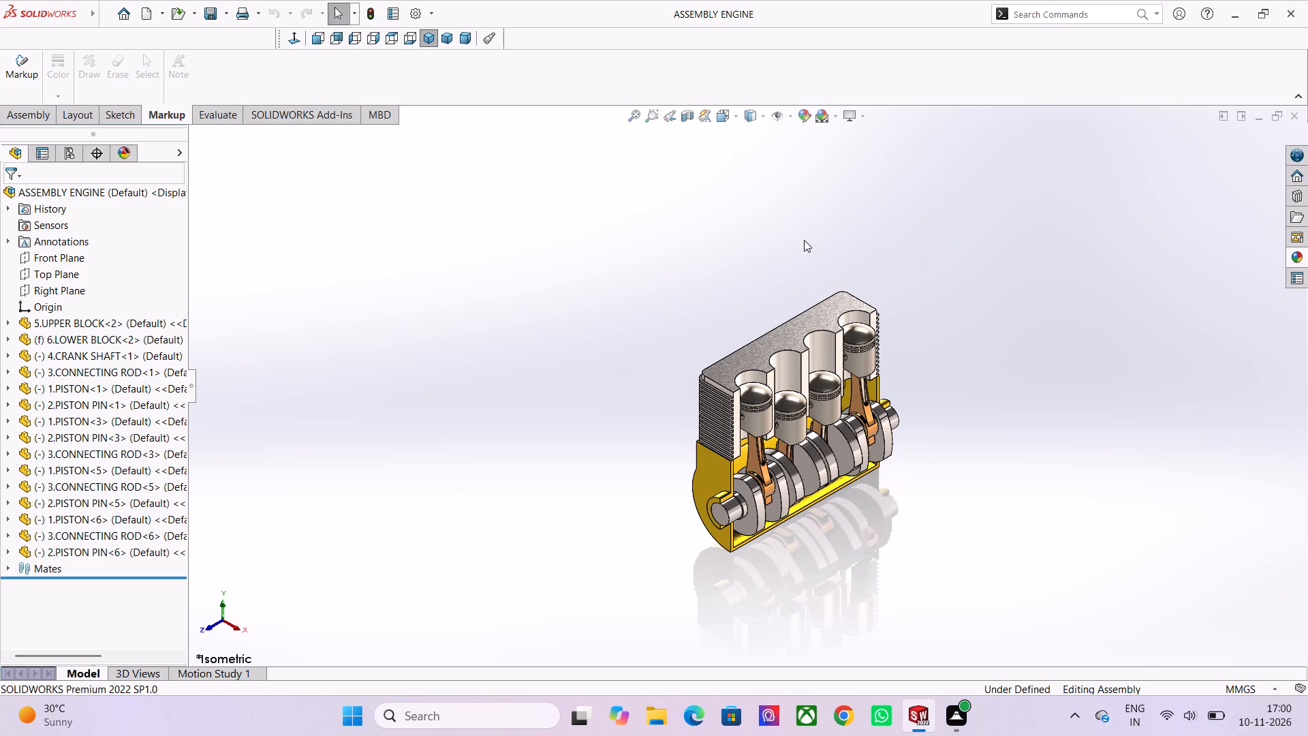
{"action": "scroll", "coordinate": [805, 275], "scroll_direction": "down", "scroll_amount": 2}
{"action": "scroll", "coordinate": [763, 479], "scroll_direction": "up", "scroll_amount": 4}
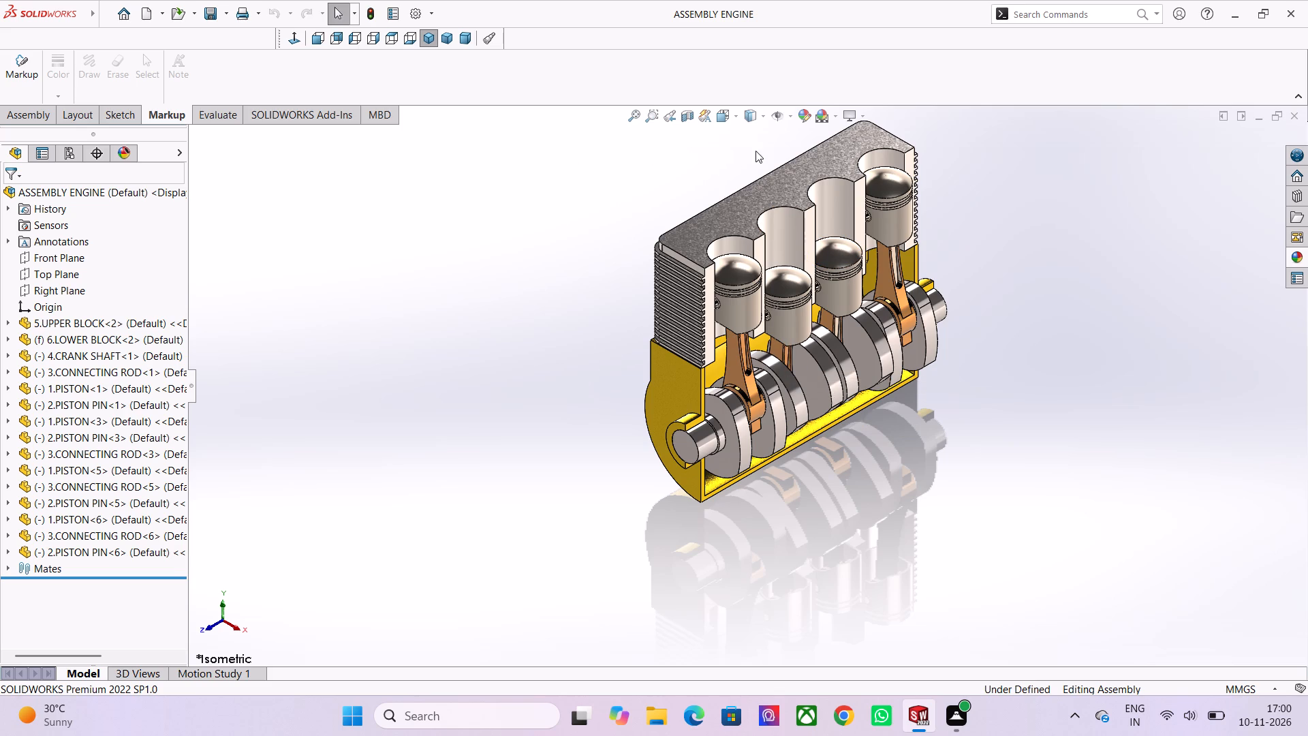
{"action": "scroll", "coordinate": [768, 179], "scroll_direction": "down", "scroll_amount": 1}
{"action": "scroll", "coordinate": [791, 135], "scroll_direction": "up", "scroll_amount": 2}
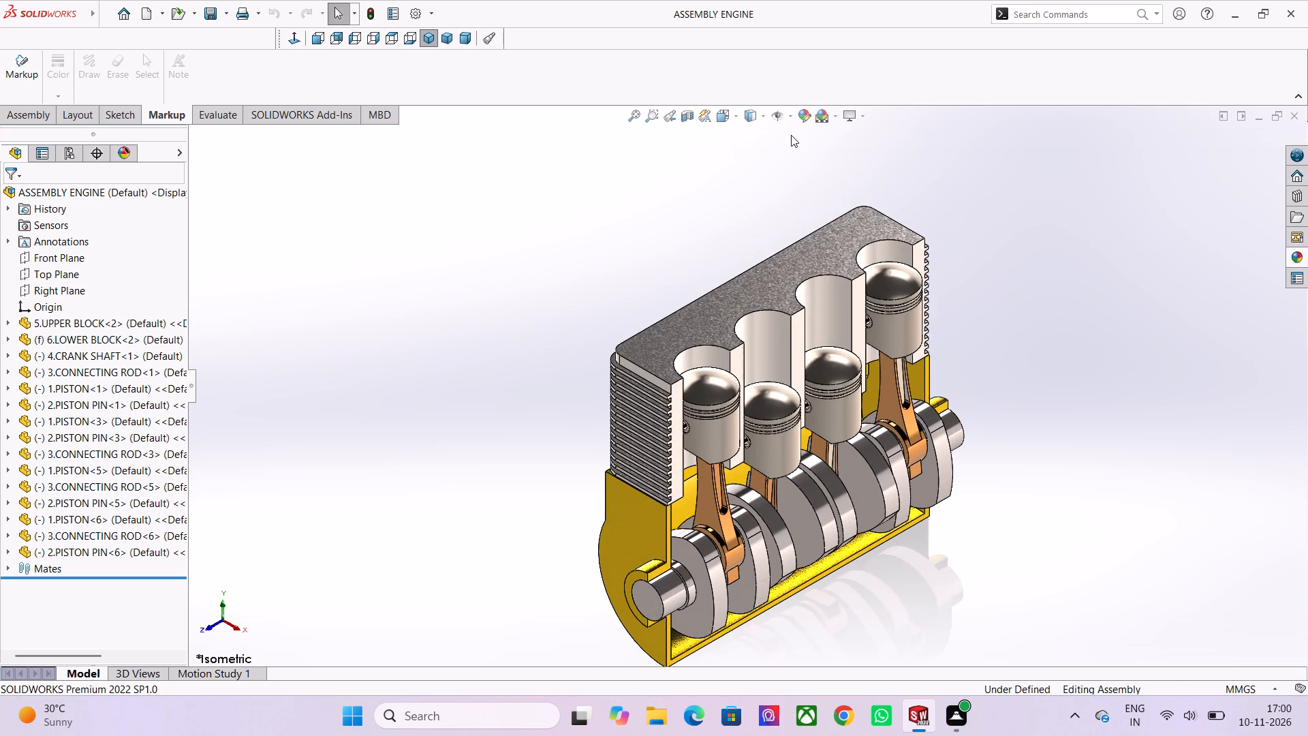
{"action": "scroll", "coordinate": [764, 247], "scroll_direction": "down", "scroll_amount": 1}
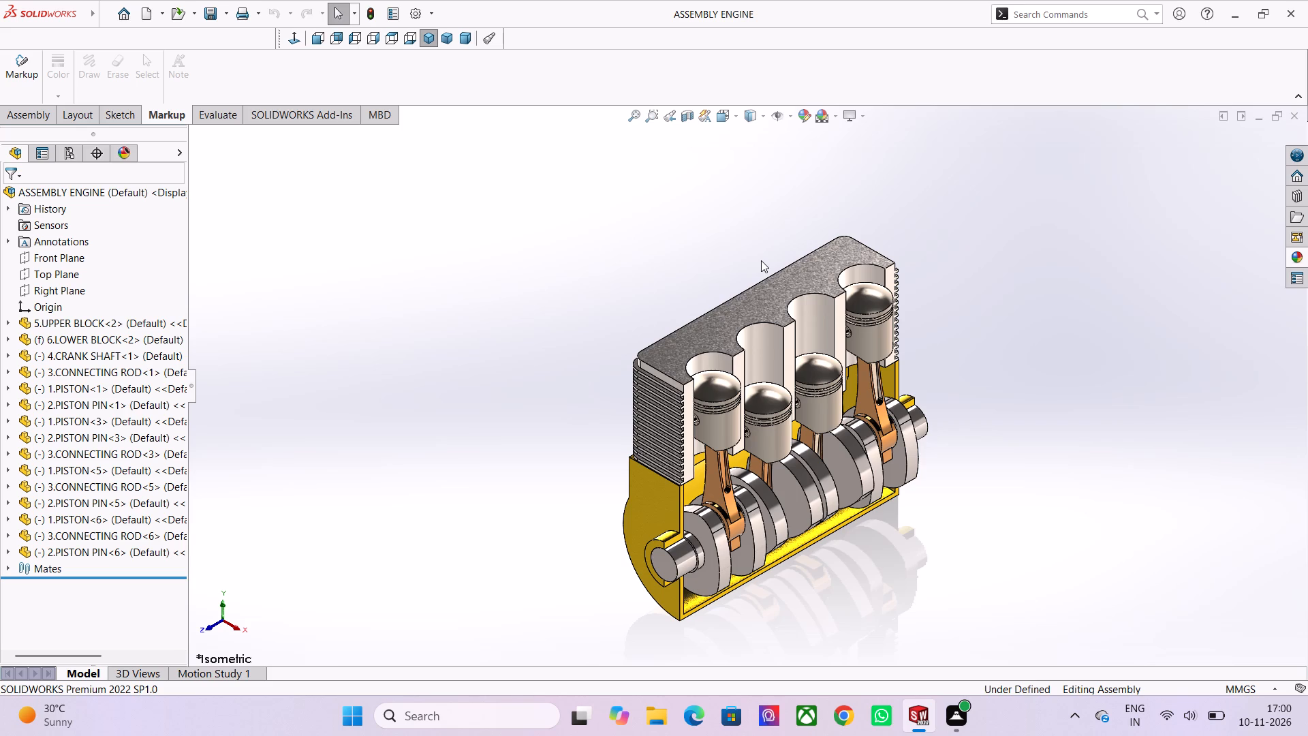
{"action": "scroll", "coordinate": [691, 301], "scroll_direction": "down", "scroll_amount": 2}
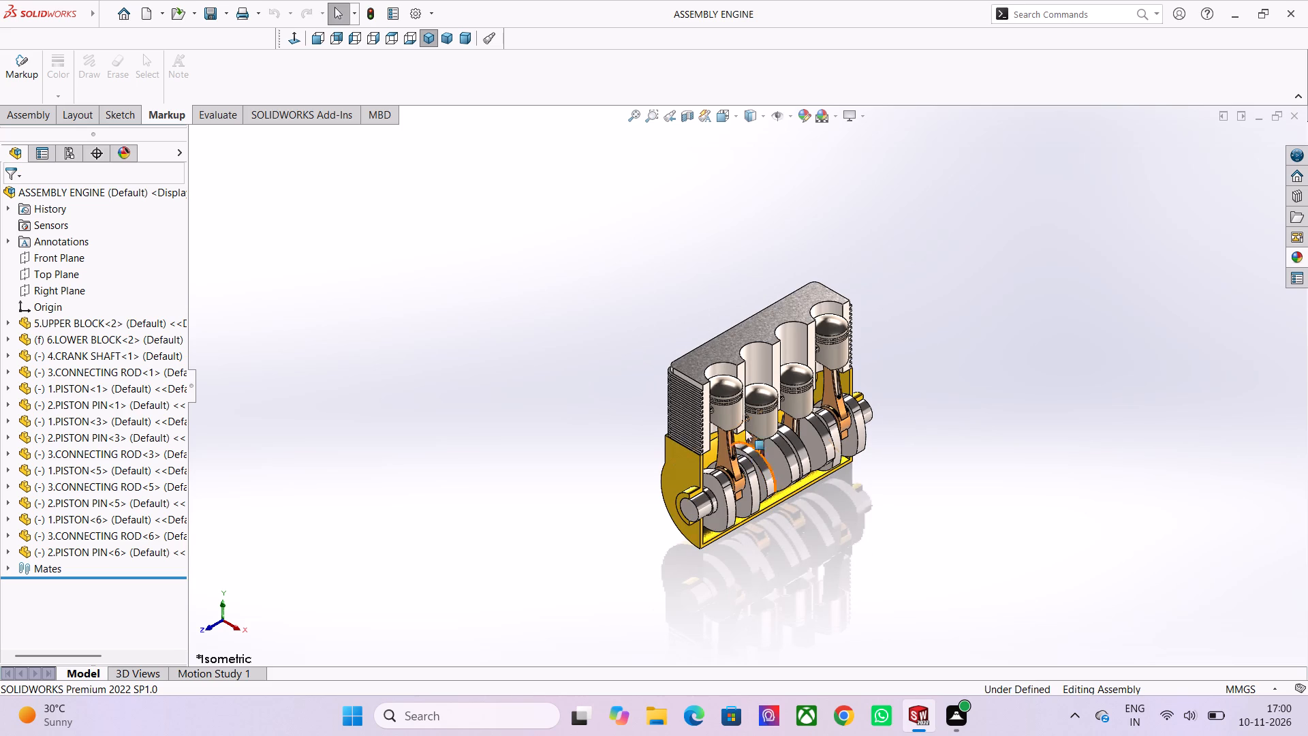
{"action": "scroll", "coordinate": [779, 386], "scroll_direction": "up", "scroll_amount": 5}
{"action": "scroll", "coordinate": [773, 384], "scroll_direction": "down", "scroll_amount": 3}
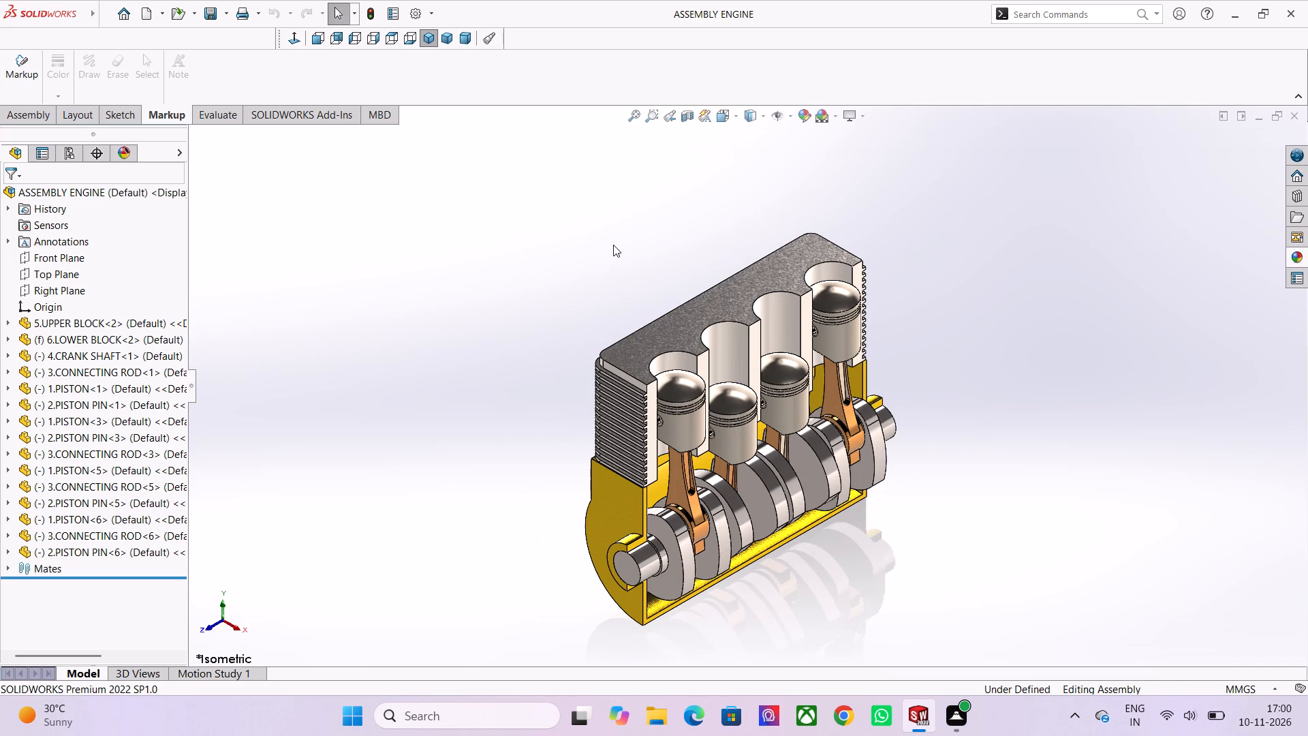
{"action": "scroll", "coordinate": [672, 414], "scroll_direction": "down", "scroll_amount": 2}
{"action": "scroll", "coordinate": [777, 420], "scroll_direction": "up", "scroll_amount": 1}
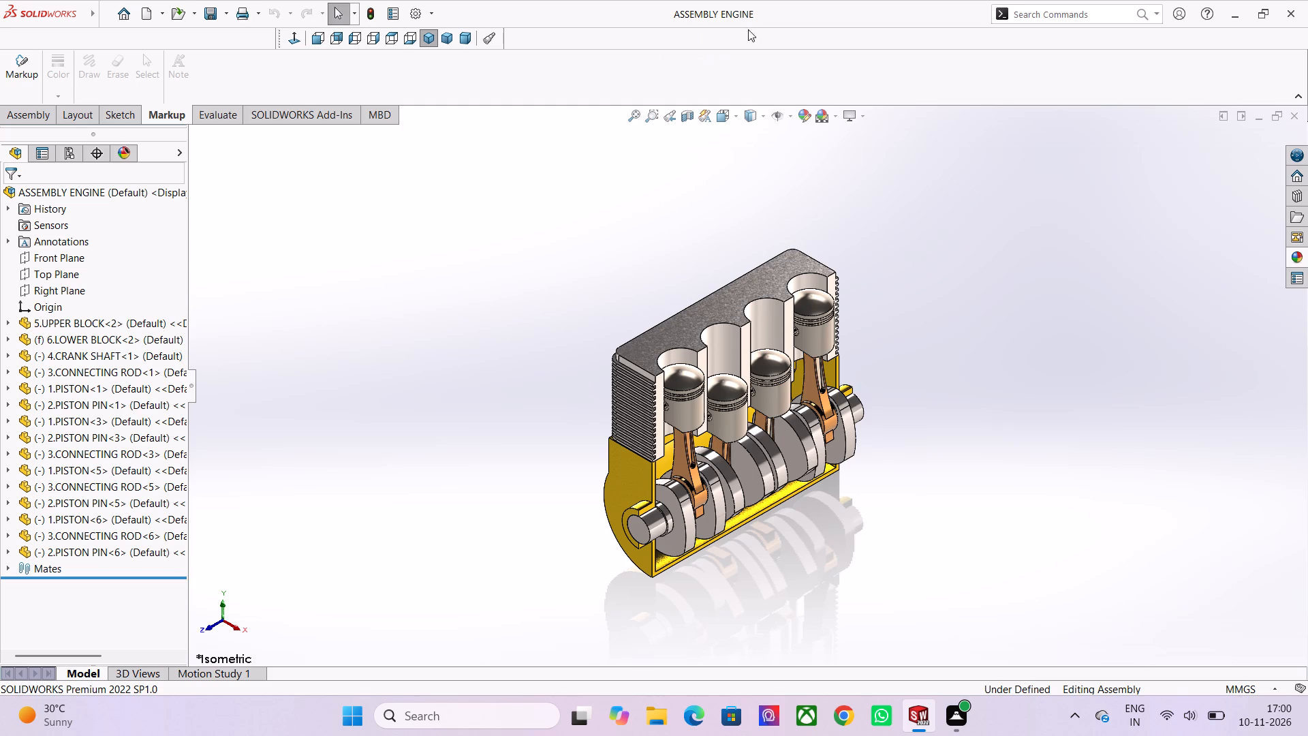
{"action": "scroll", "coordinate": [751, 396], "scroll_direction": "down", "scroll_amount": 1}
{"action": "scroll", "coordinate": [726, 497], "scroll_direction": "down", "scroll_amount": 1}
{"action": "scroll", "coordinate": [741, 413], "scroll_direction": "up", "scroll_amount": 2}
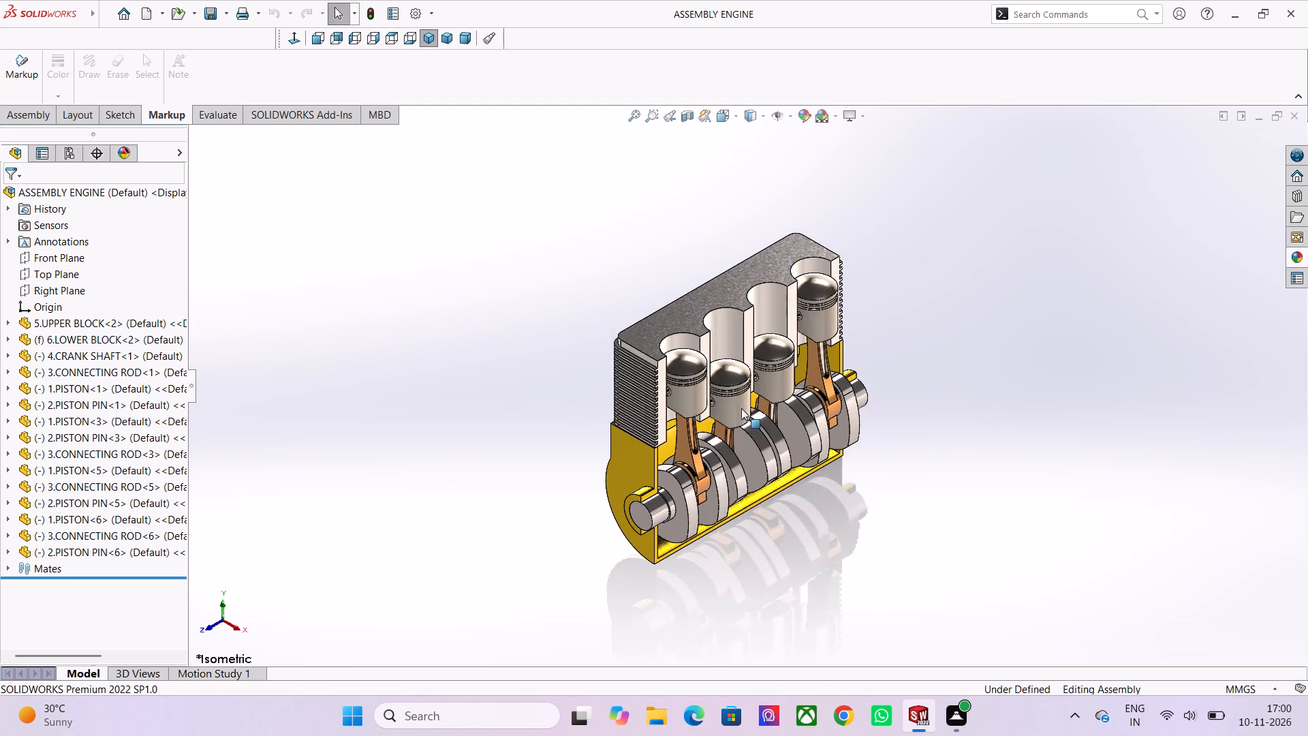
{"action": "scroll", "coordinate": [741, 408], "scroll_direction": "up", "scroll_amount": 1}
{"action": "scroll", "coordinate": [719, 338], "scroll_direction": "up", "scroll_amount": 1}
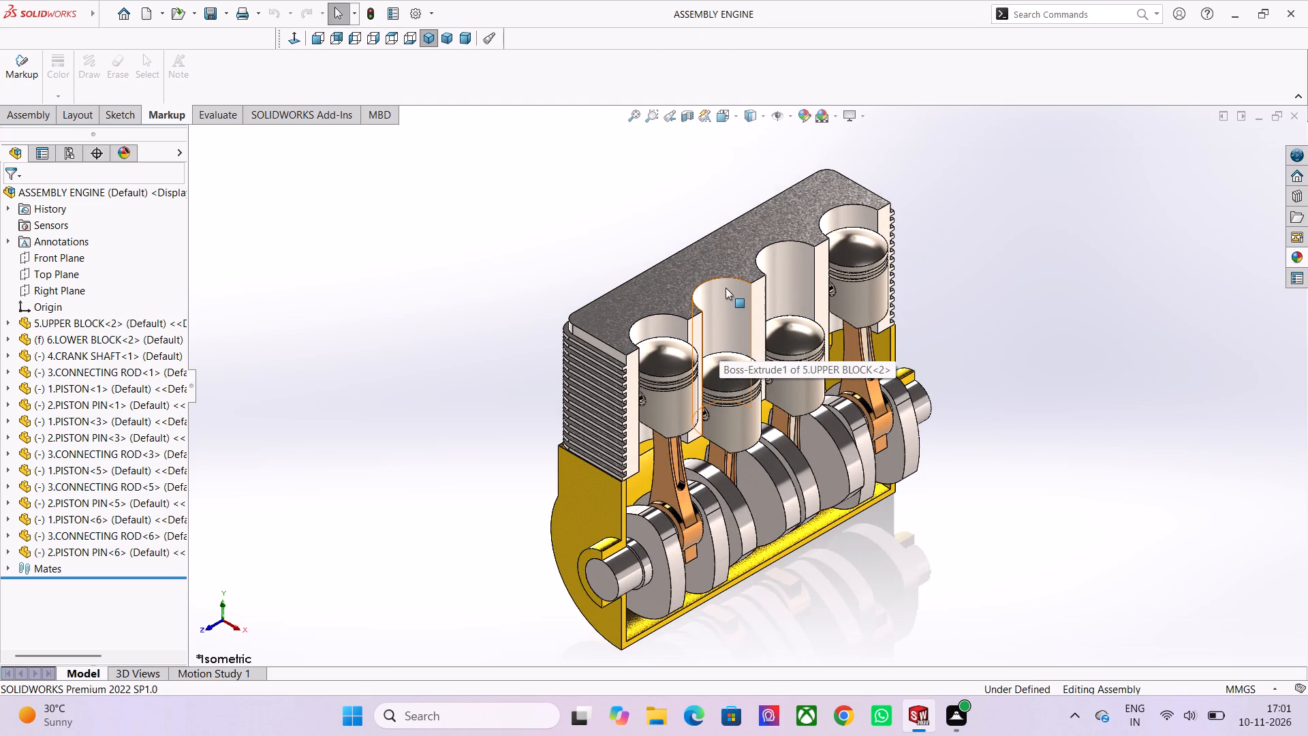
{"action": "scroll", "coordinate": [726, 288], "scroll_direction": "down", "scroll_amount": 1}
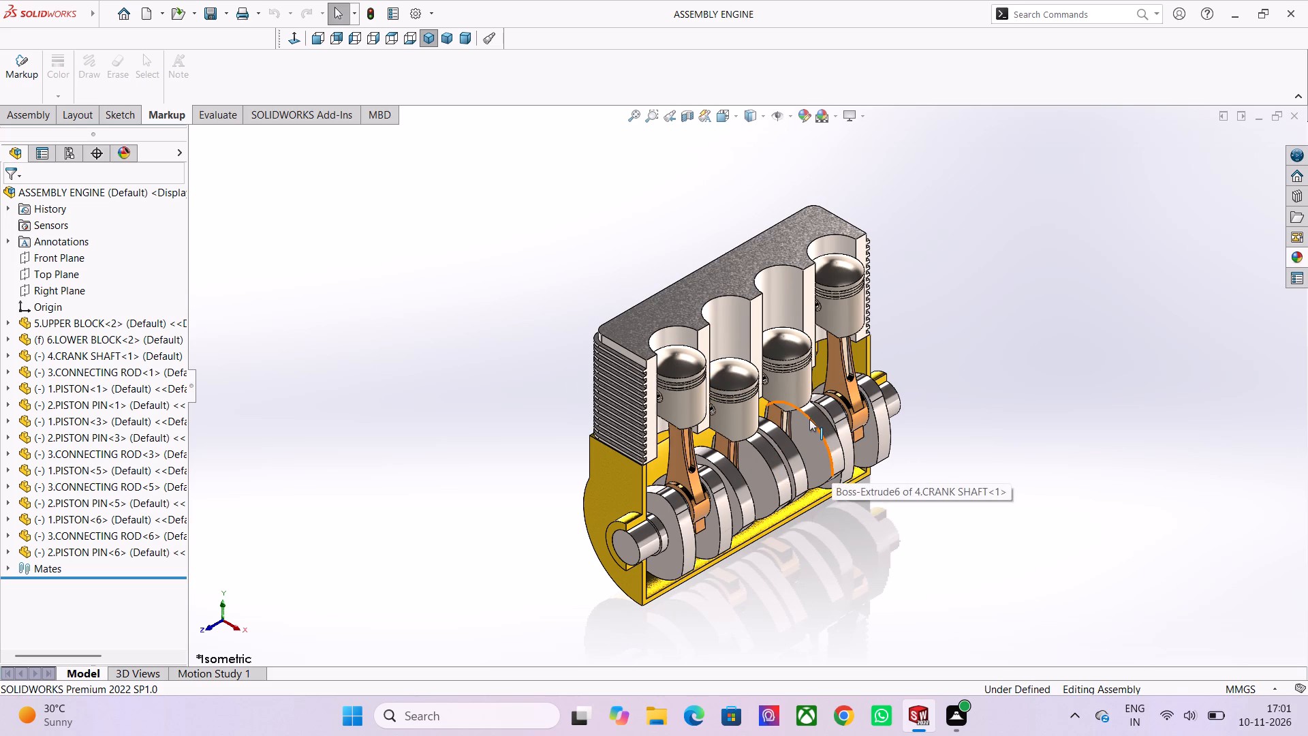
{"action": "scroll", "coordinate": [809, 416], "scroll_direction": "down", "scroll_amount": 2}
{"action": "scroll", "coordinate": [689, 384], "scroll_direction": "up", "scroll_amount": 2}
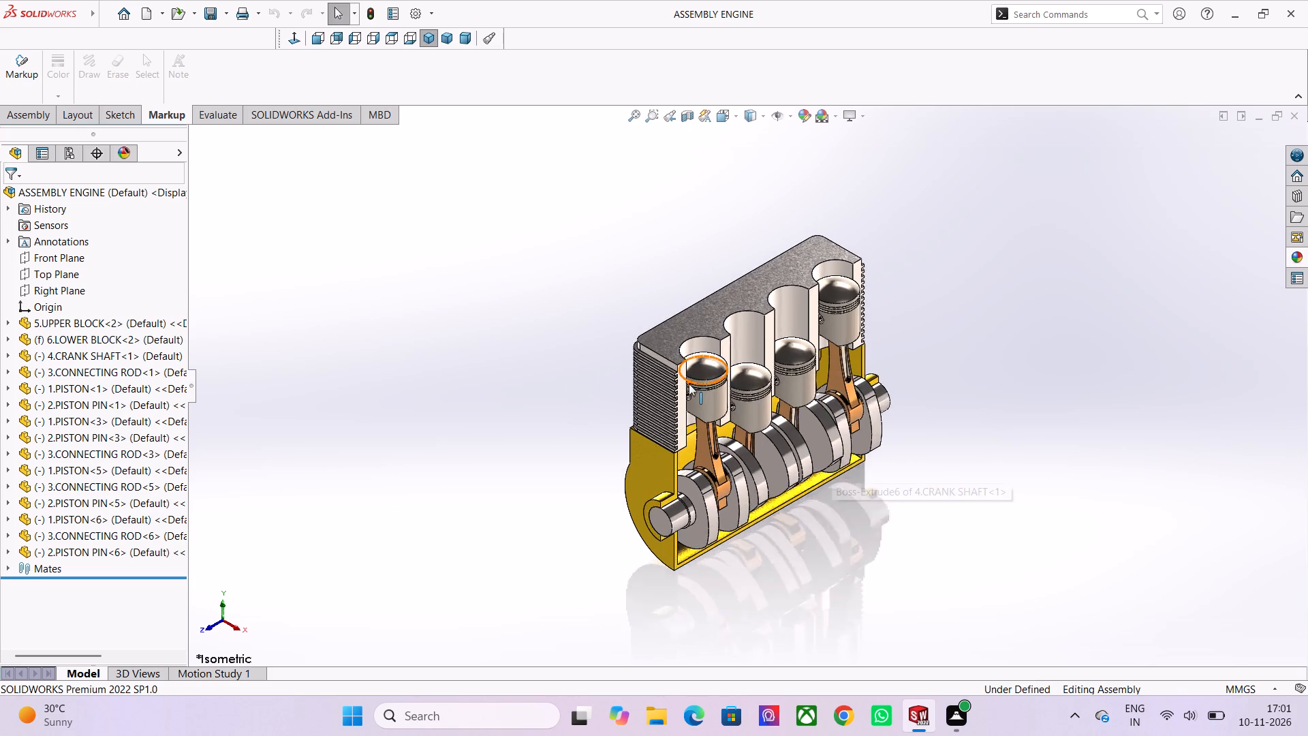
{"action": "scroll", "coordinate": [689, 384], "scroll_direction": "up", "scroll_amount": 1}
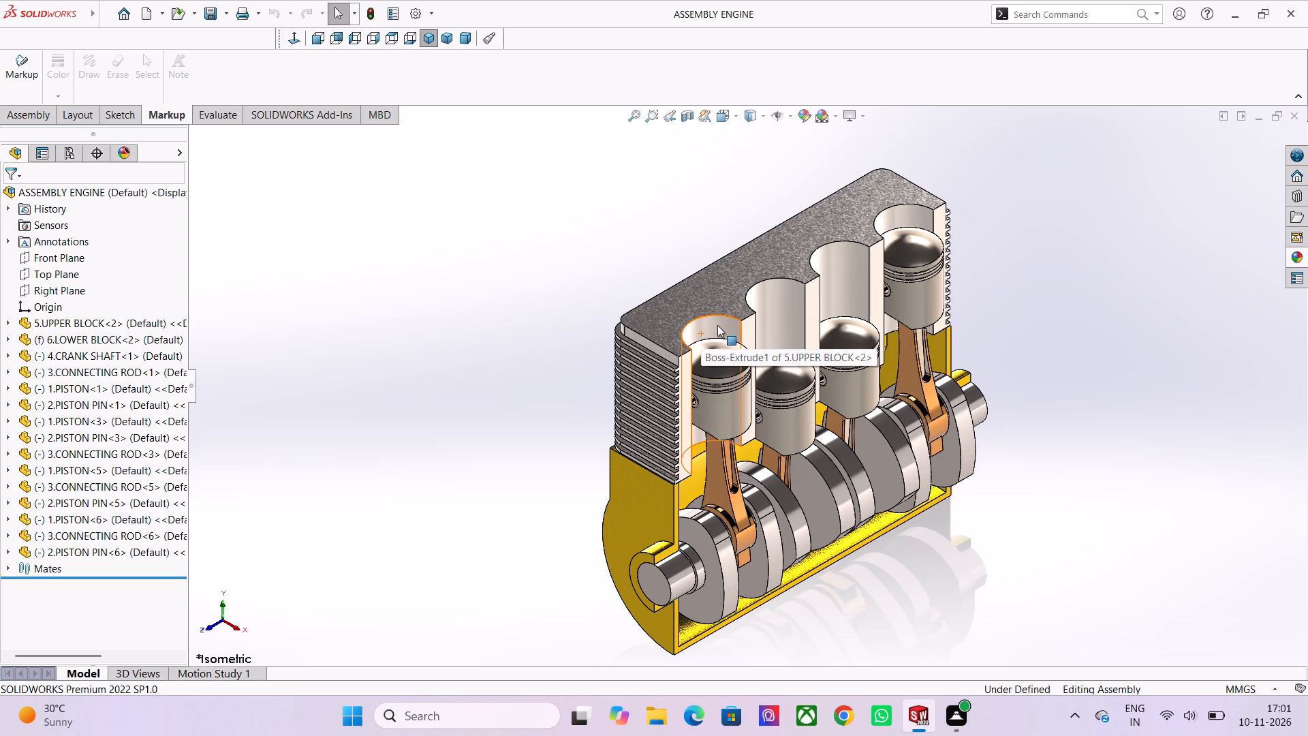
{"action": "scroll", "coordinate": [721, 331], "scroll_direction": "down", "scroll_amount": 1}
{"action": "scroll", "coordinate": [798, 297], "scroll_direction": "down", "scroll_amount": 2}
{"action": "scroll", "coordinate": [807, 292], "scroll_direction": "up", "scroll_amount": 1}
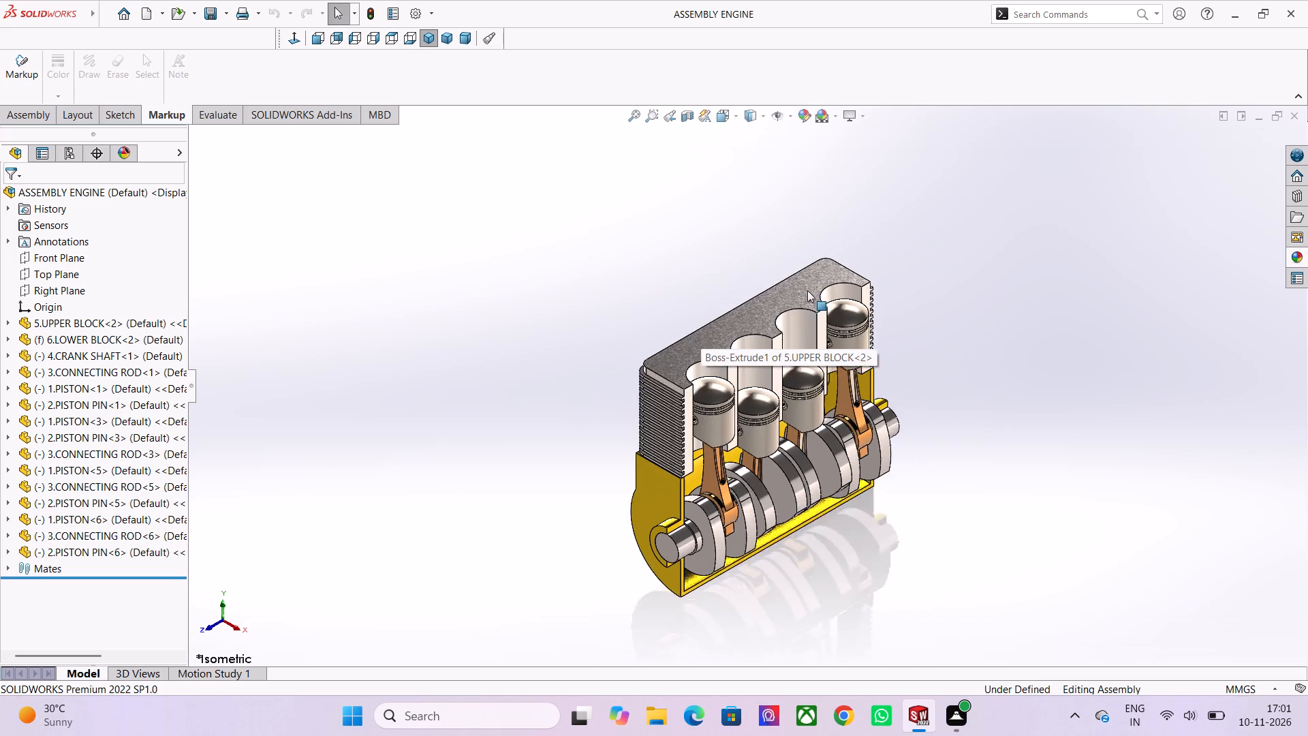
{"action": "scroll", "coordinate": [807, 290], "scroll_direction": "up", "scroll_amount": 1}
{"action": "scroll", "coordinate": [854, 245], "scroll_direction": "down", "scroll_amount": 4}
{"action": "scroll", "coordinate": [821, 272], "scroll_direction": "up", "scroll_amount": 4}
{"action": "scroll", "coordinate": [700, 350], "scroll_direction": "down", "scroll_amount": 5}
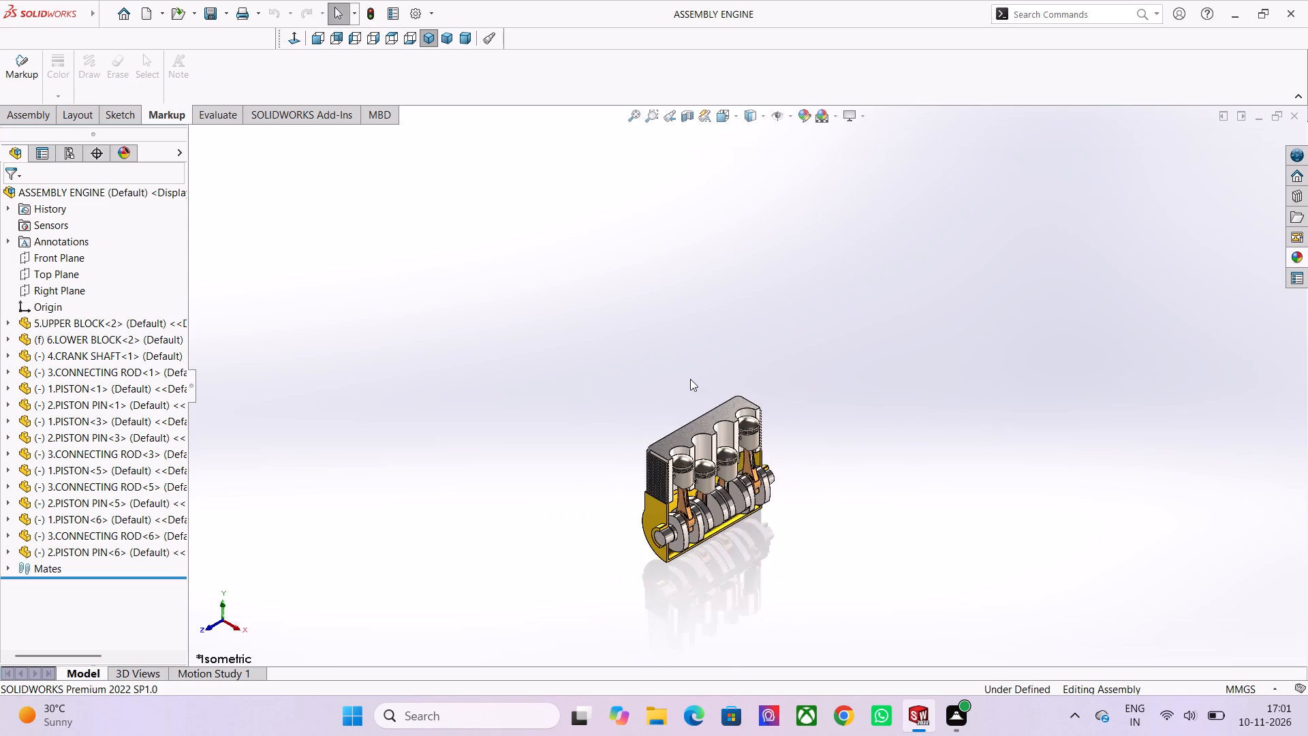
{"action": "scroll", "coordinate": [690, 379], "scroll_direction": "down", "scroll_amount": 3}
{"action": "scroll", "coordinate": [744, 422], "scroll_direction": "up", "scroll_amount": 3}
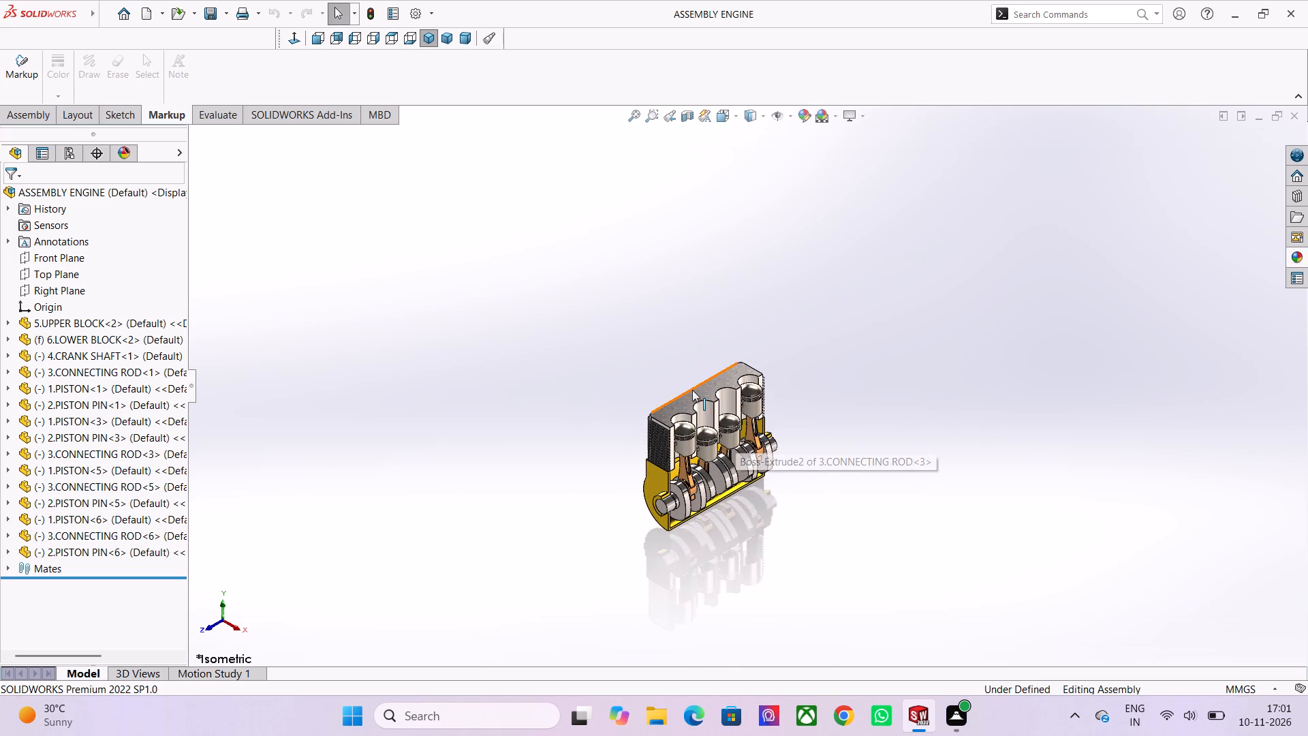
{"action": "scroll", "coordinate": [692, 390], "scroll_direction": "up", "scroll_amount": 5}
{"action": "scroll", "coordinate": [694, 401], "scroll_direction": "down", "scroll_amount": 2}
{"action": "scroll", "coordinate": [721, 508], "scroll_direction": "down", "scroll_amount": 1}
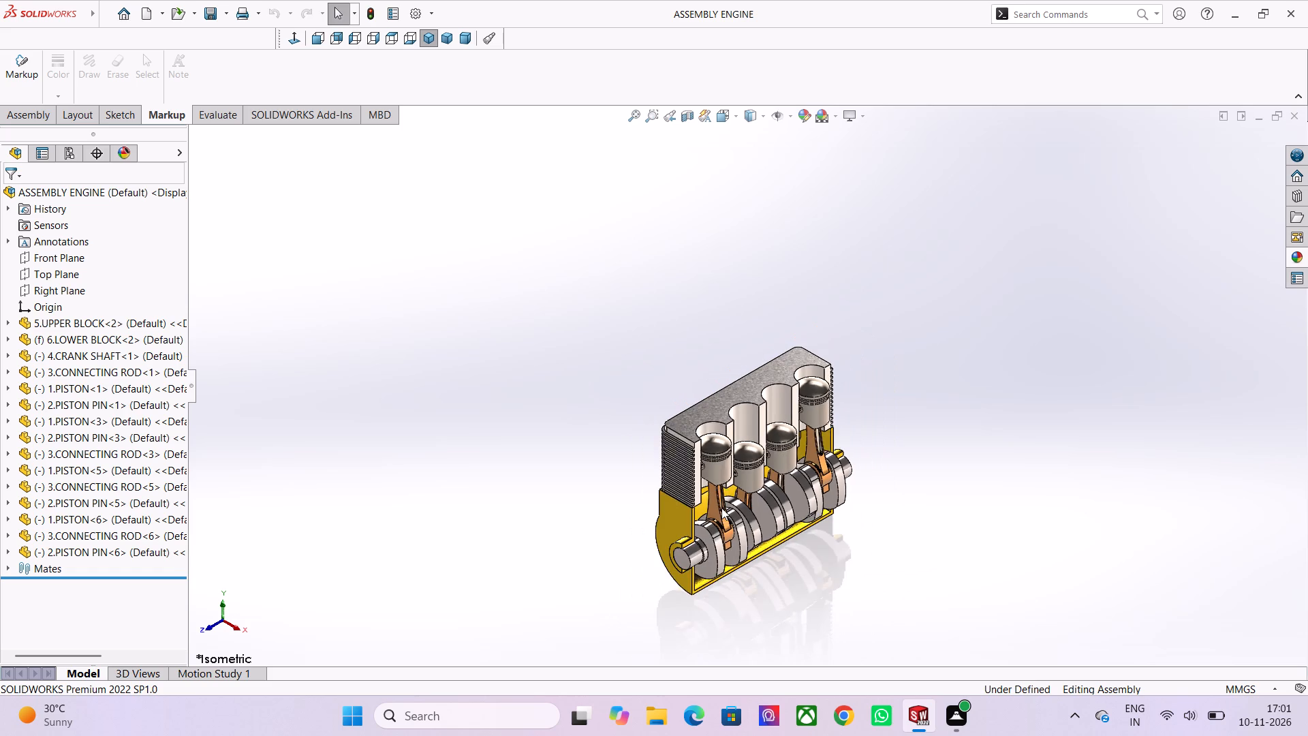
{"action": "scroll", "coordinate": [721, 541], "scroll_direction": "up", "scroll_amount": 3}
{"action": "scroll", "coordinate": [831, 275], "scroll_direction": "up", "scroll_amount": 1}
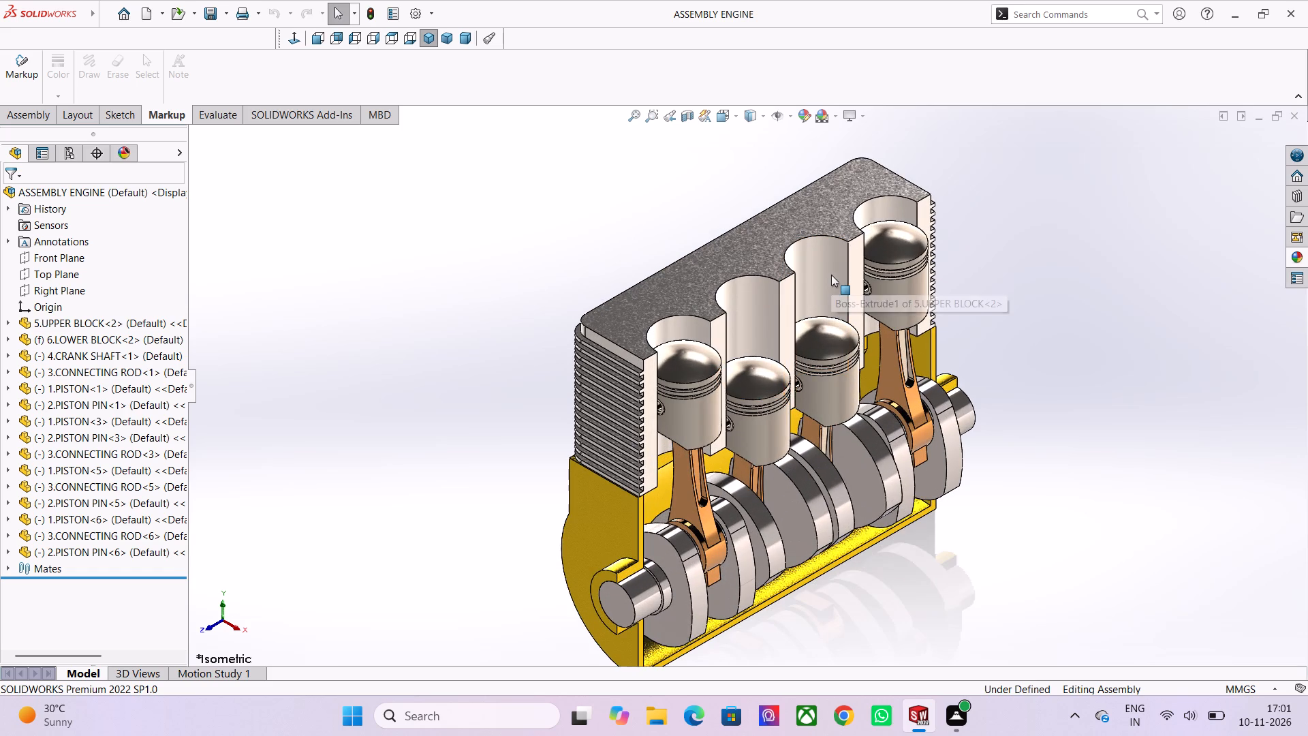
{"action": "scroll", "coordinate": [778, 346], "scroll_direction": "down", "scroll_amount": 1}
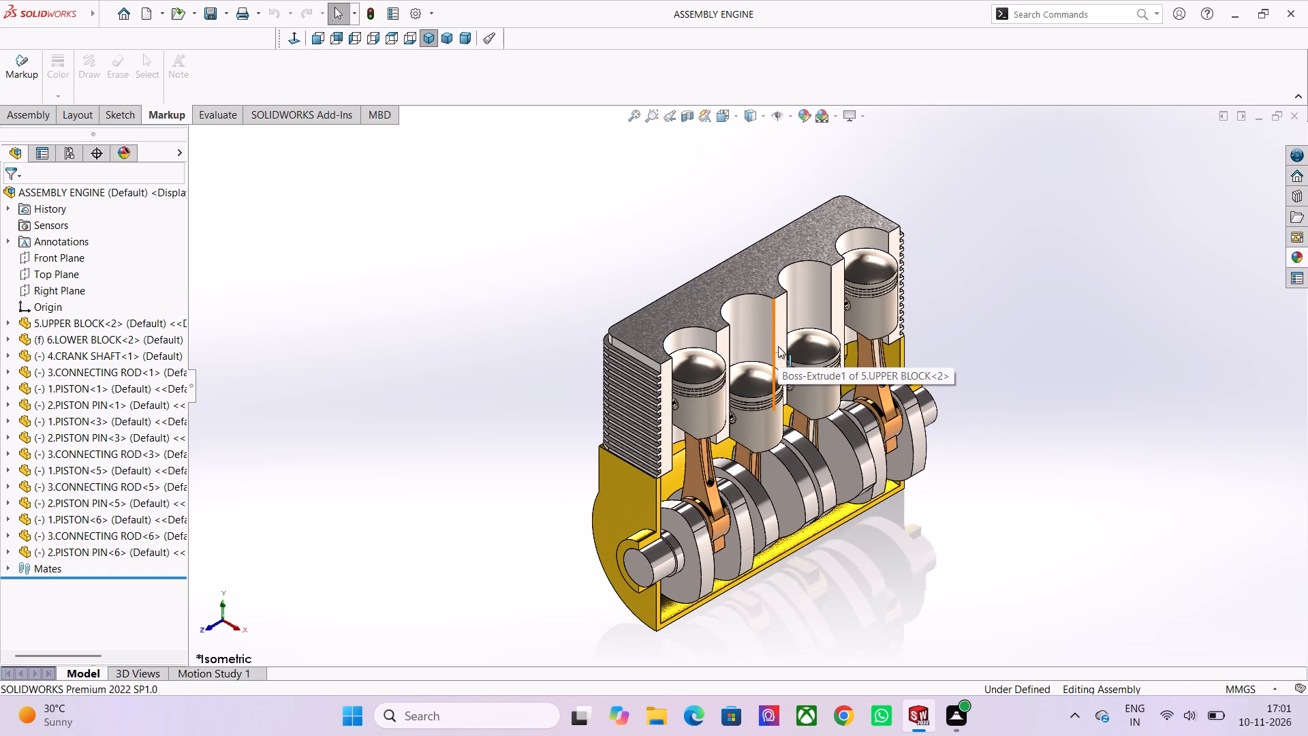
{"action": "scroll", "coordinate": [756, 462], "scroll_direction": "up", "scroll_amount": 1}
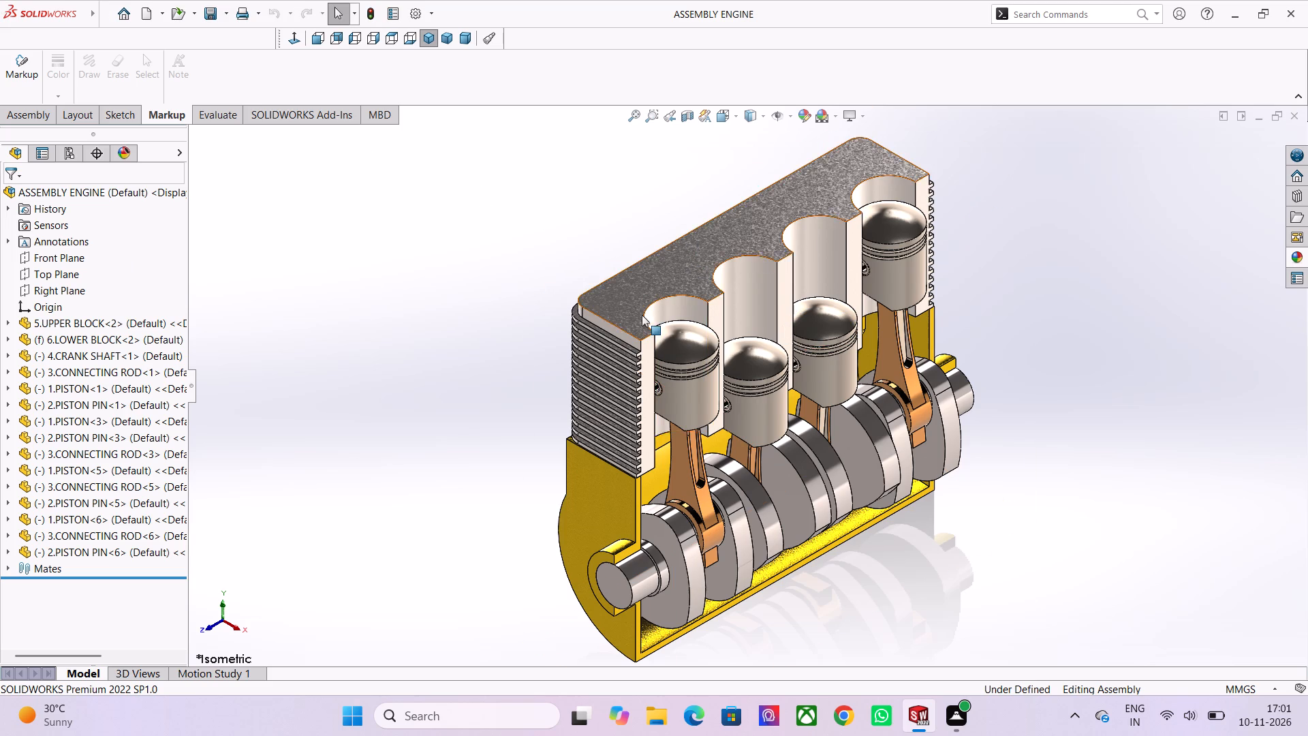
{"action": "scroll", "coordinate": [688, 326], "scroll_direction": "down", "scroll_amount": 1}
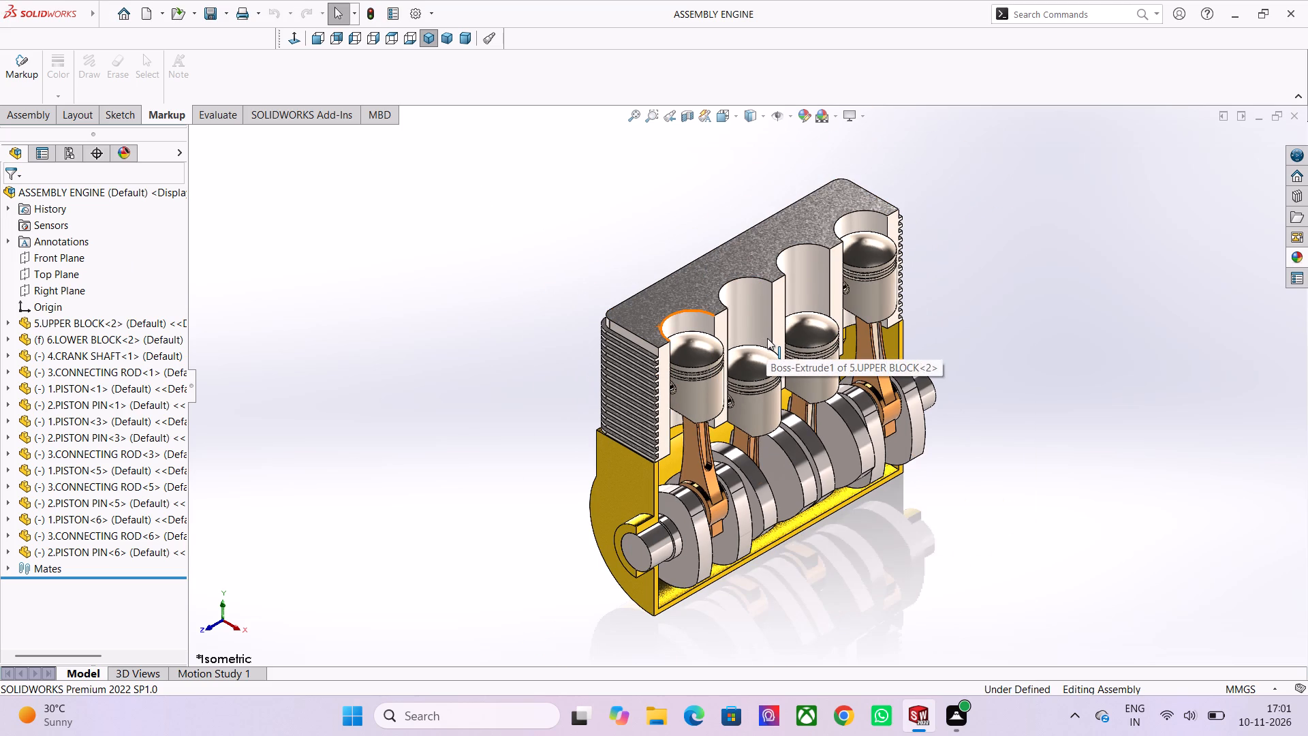
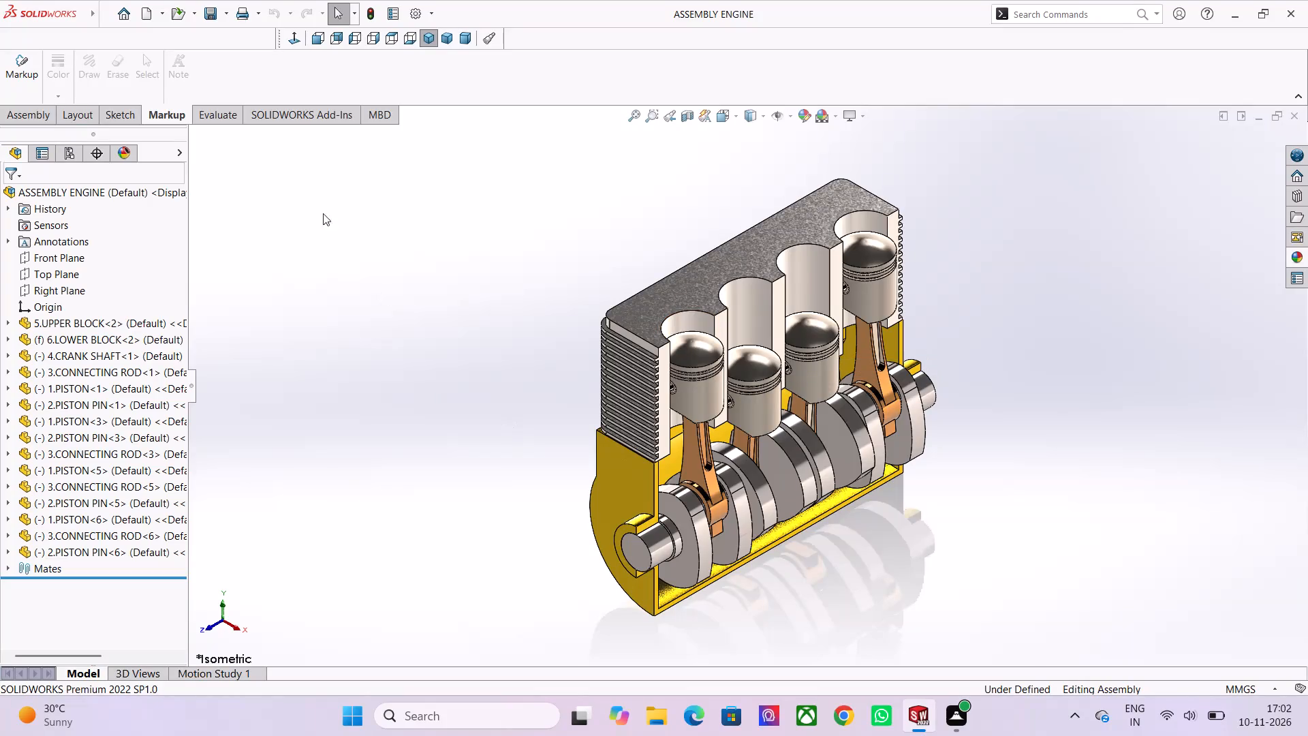
Insert another 1.PISTON component from the ENGINE folder and place it in the empty space beside the engine block.
{"action": "left_click", "coordinate": [29, 112]}
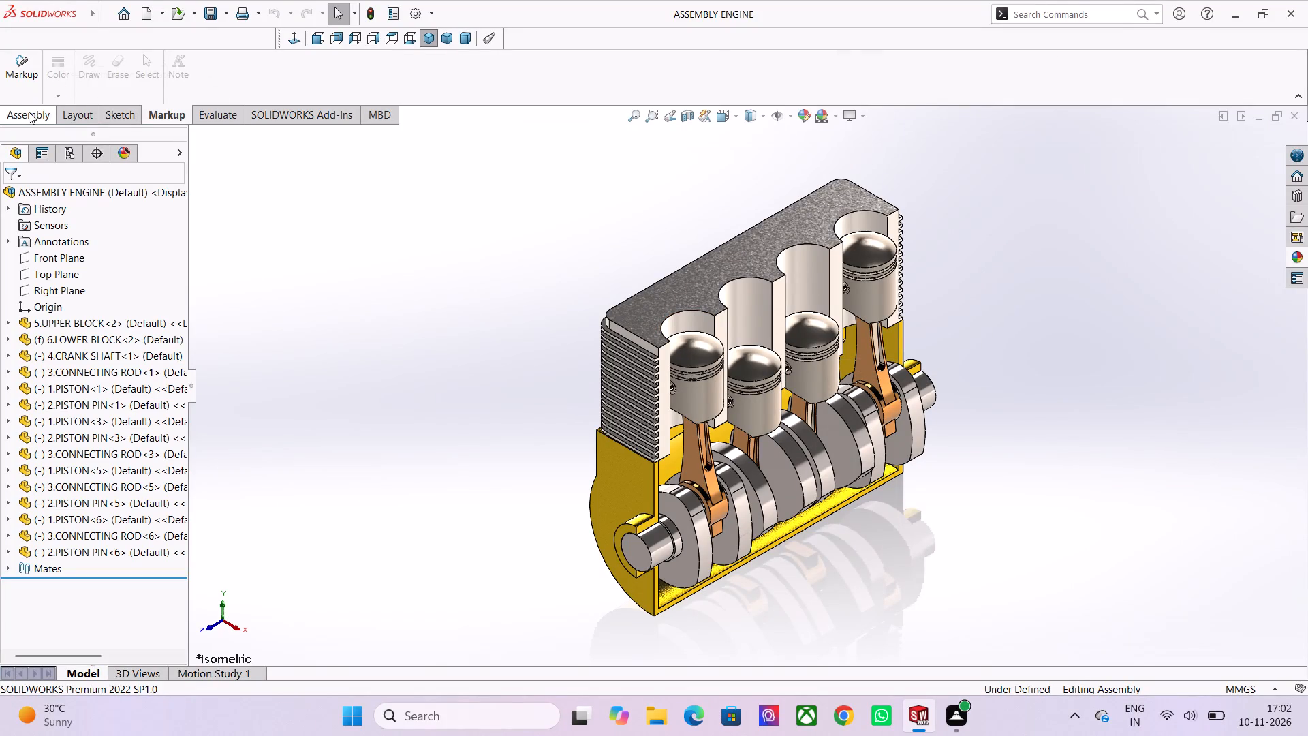
{"action": "left_click", "coordinate": [93, 65]}
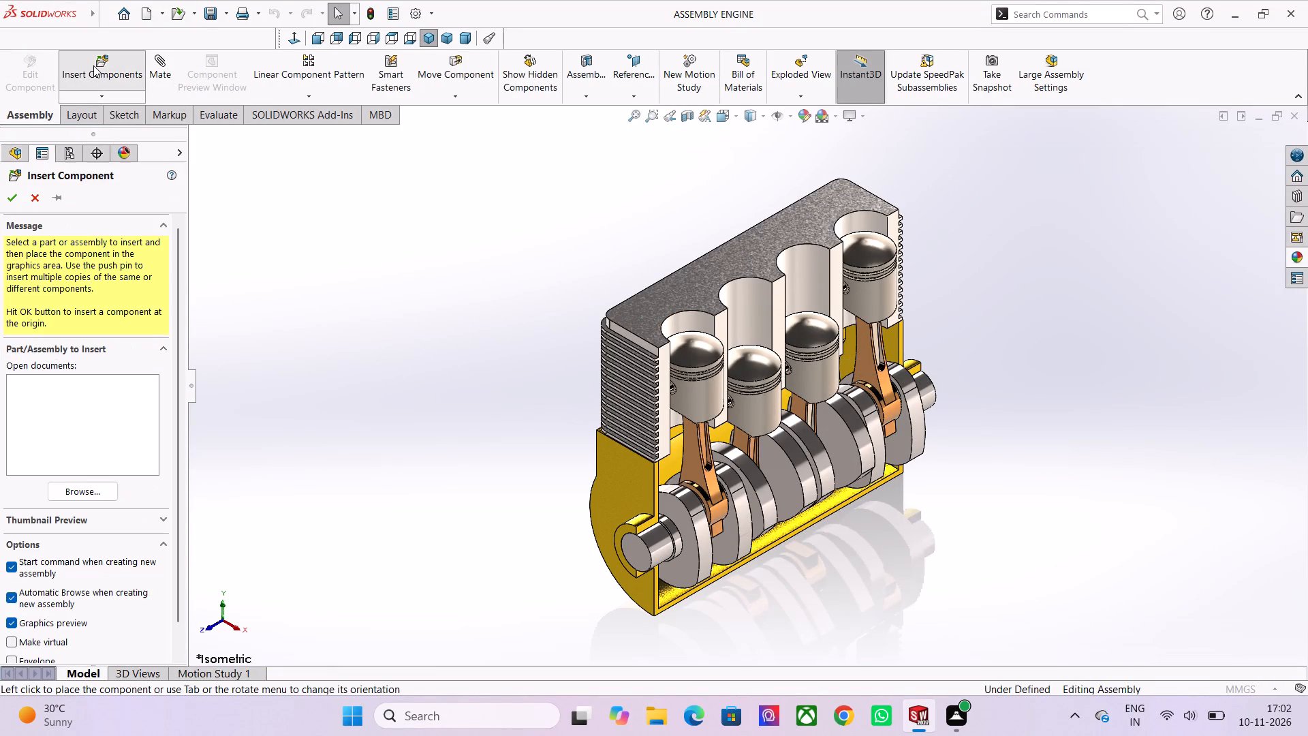
{"action": "left_click", "coordinate": [59, 493]}
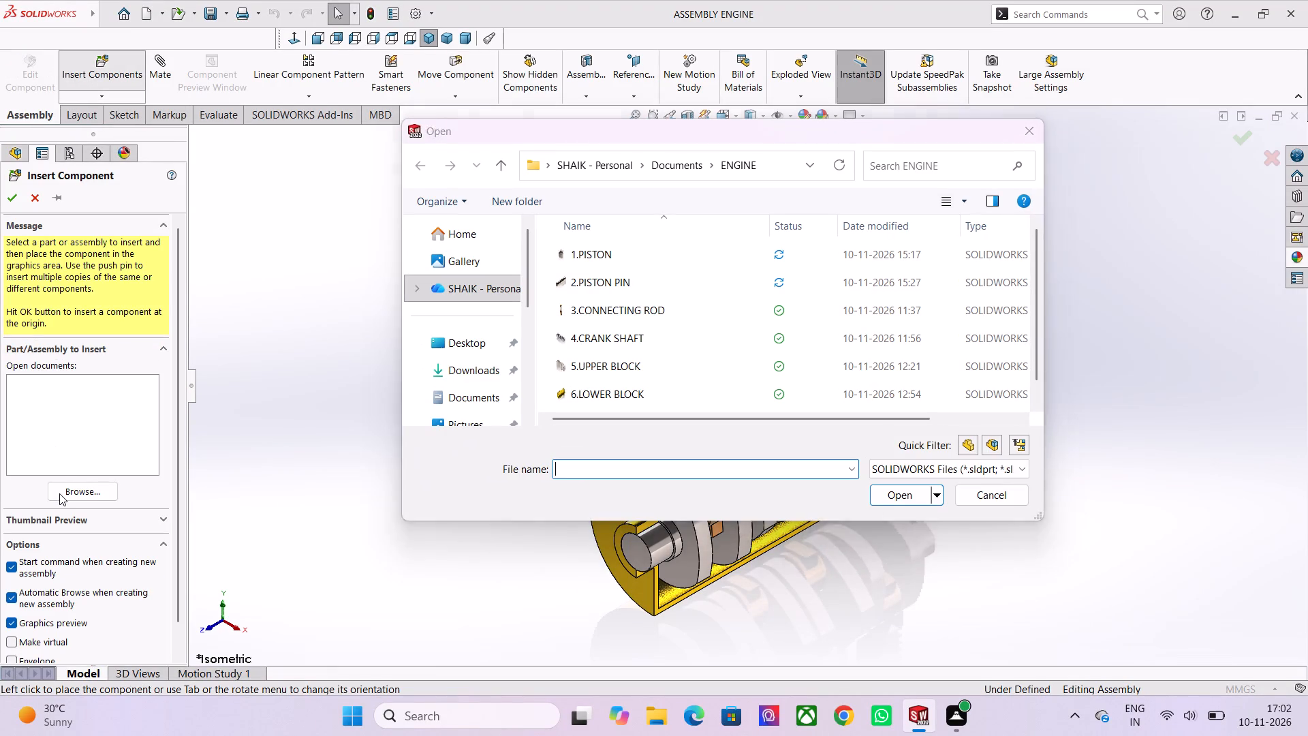
{"action": "left_click", "coordinate": [617, 260]}
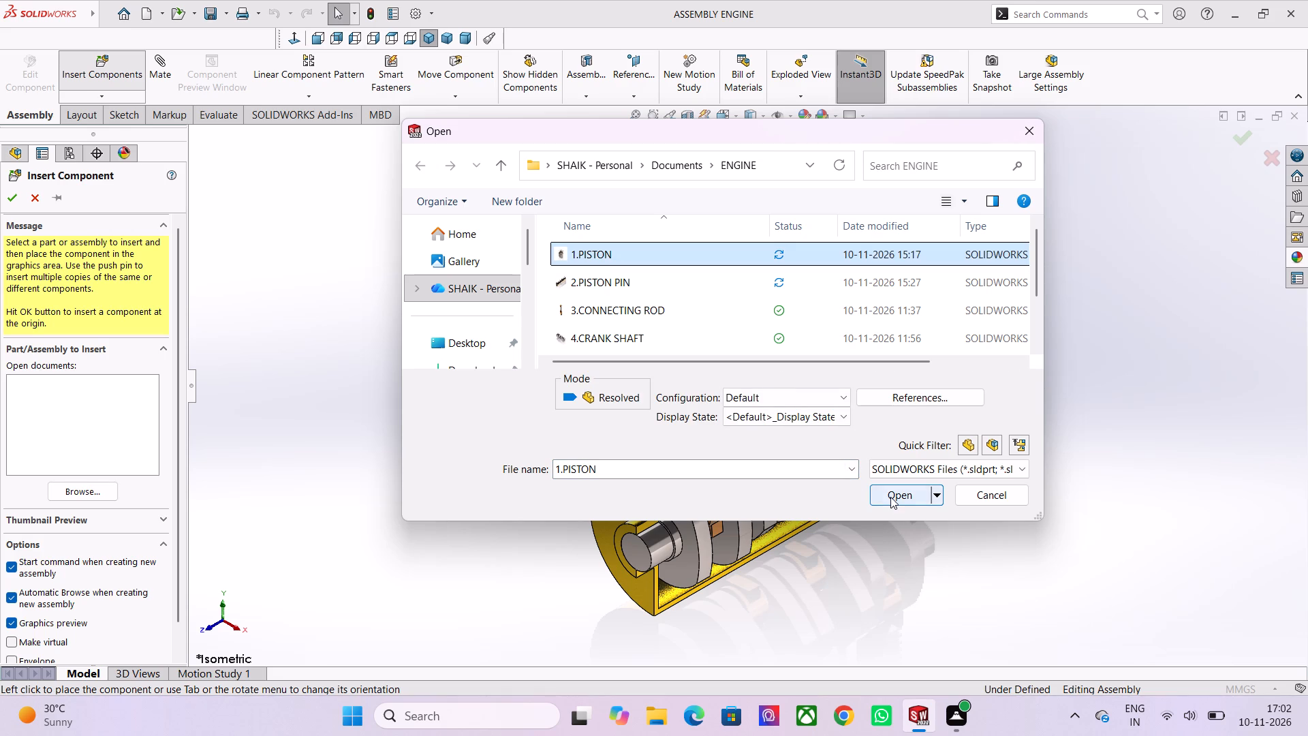
{"action": "left_click", "coordinate": [890, 497]}
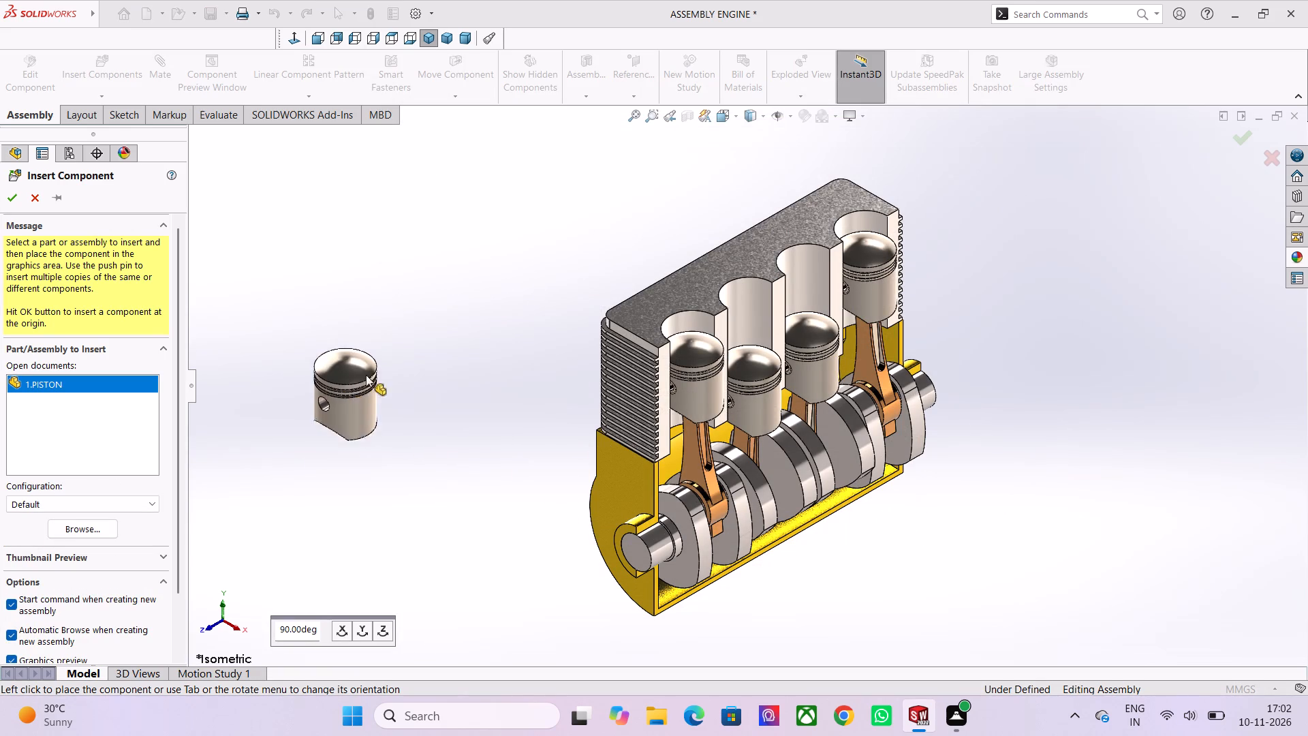
{"action": "scroll", "coordinate": [408, 352], "scroll_direction": "up", "scroll_amount": 2}
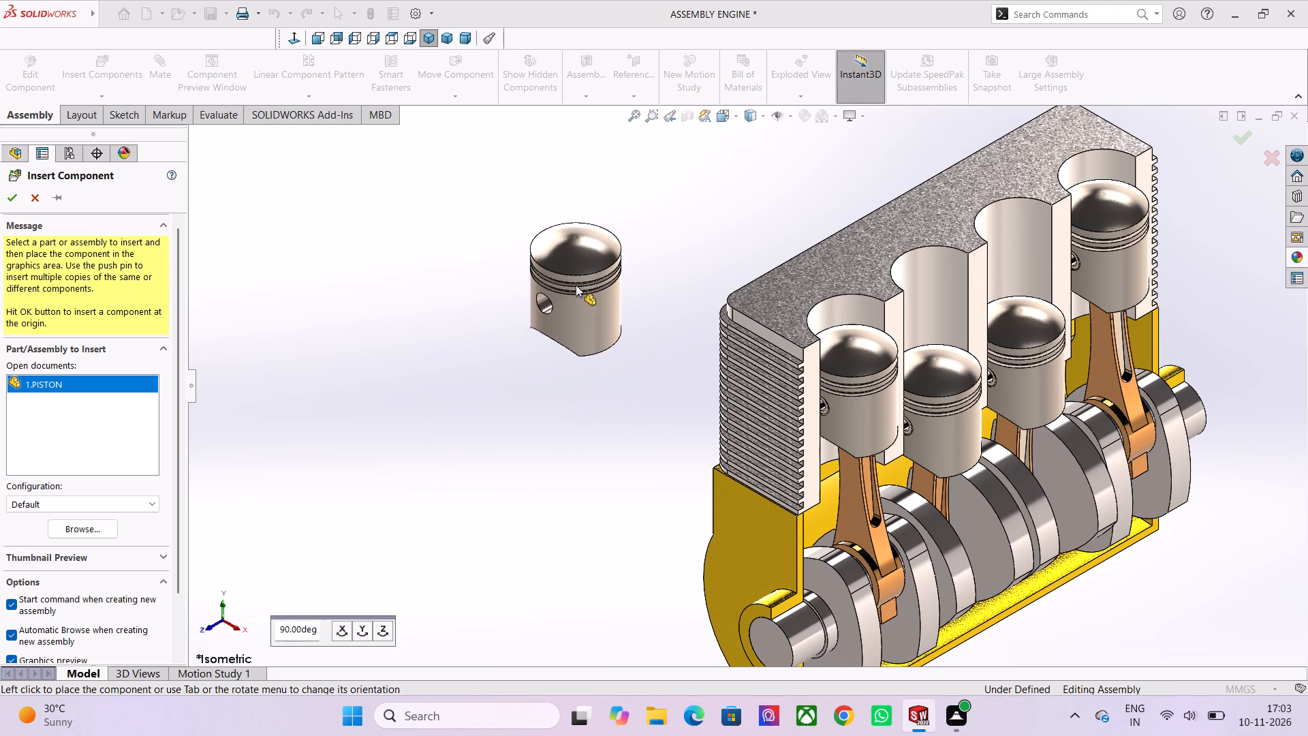
{"action": "scroll", "coordinate": [497, 467], "scroll_direction": "up", "scroll_amount": 2}
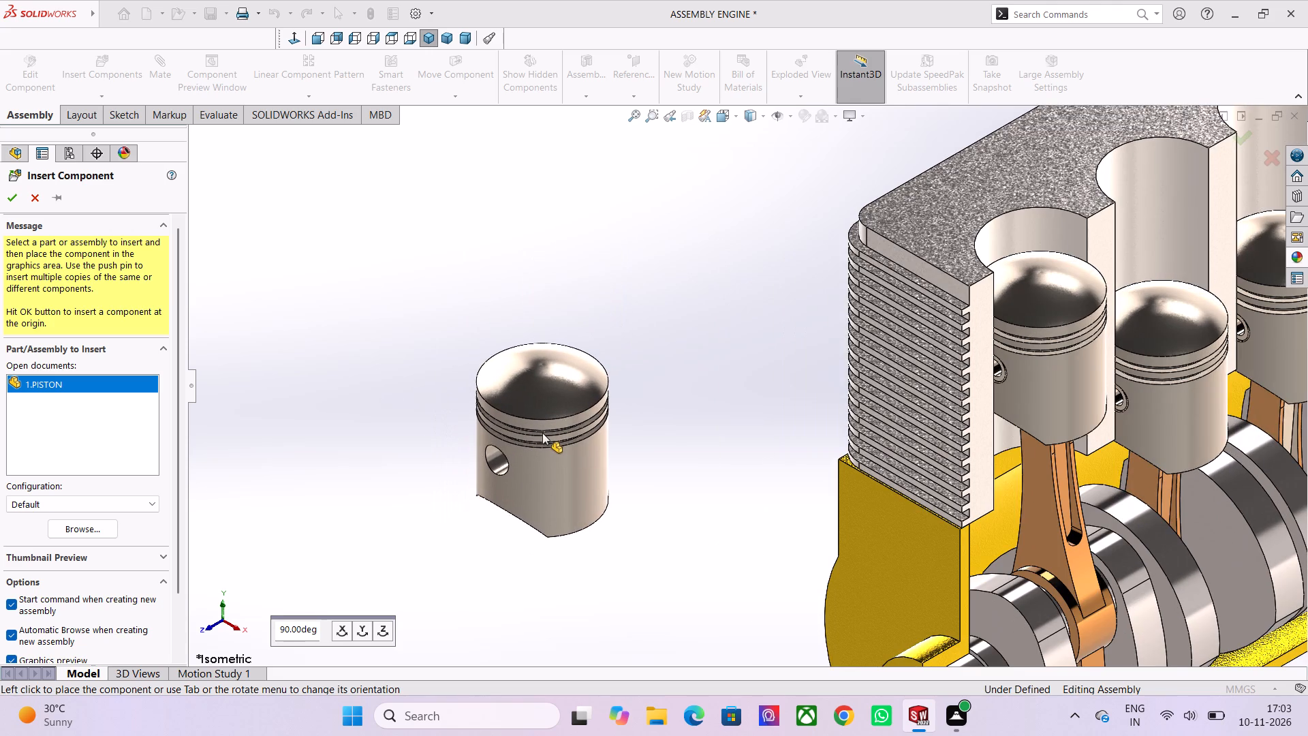
{"action": "scroll", "coordinate": [542, 433], "scroll_direction": "up", "scroll_amount": 1}
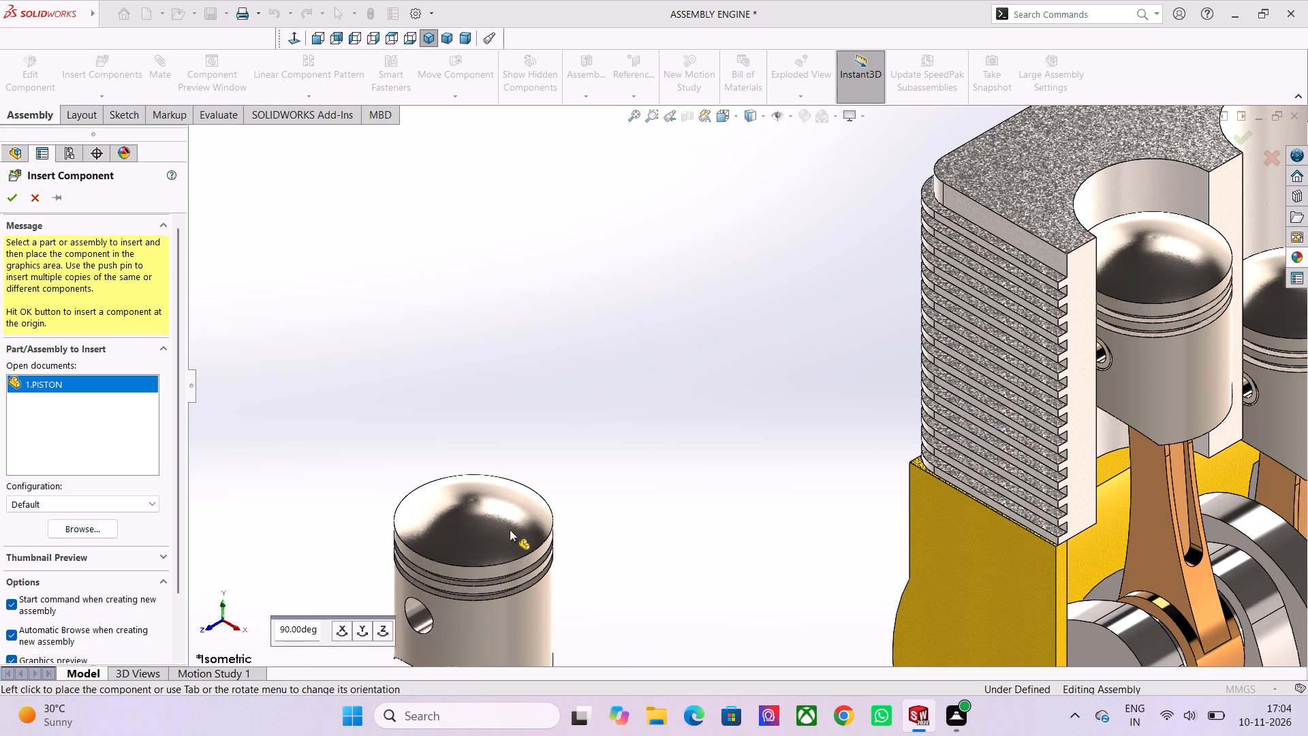
{"action": "scroll", "coordinate": [557, 468], "scroll_direction": "down", "scroll_amount": 1}
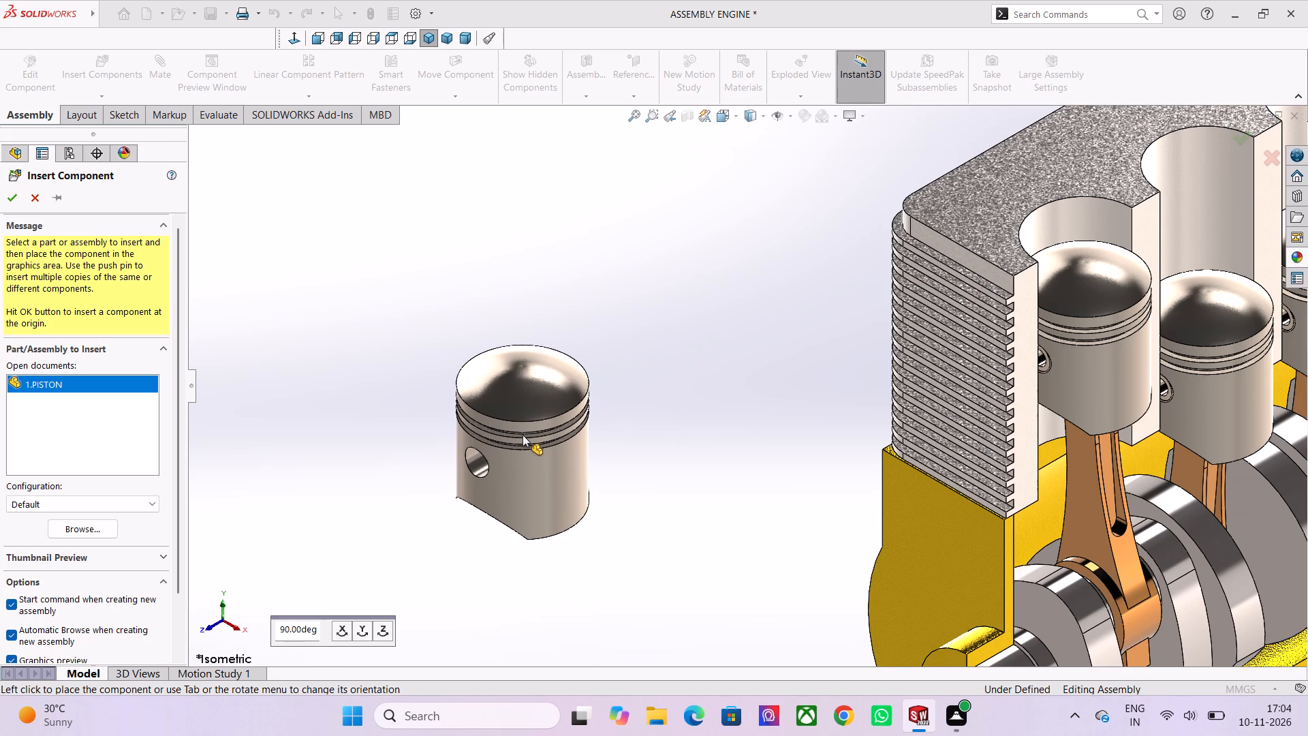
{"action": "scroll", "coordinate": [513, 574], "scroll_direction": "down", "scroll_amount": 1}
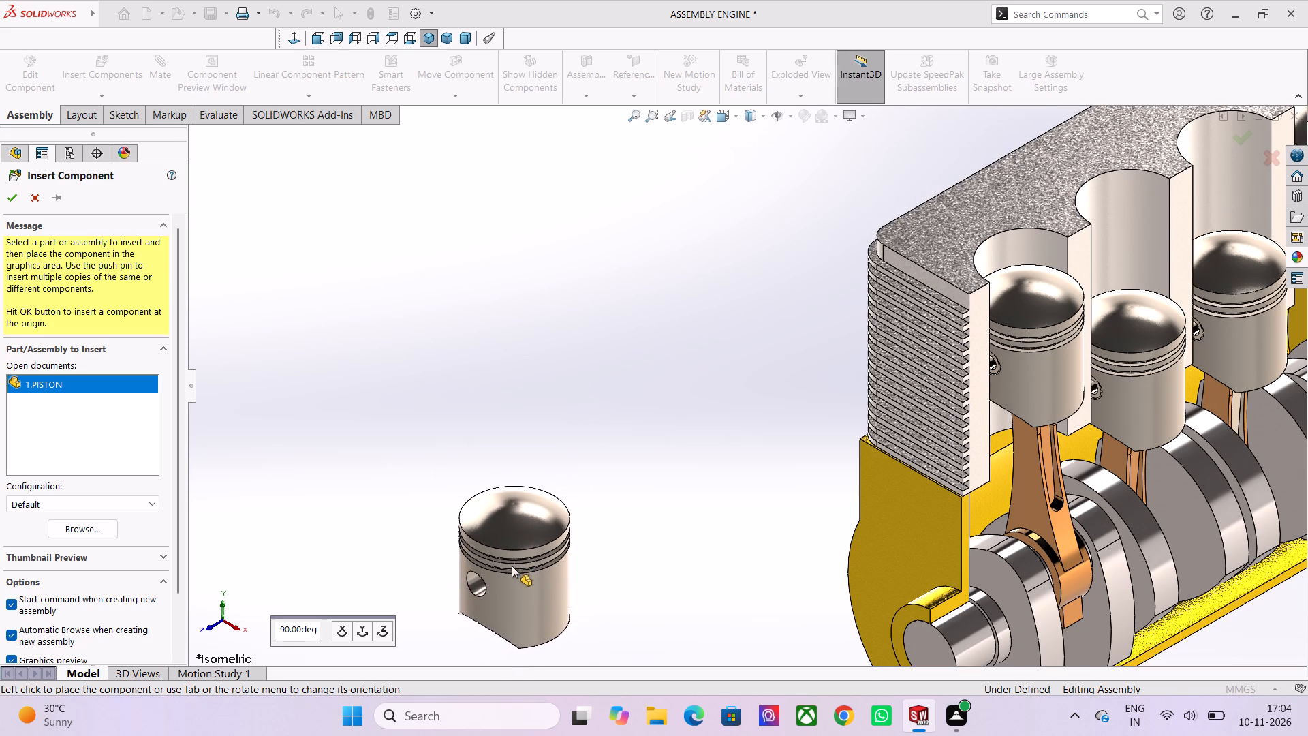
{"action": "left_click", "coordinate": [507, 283]}
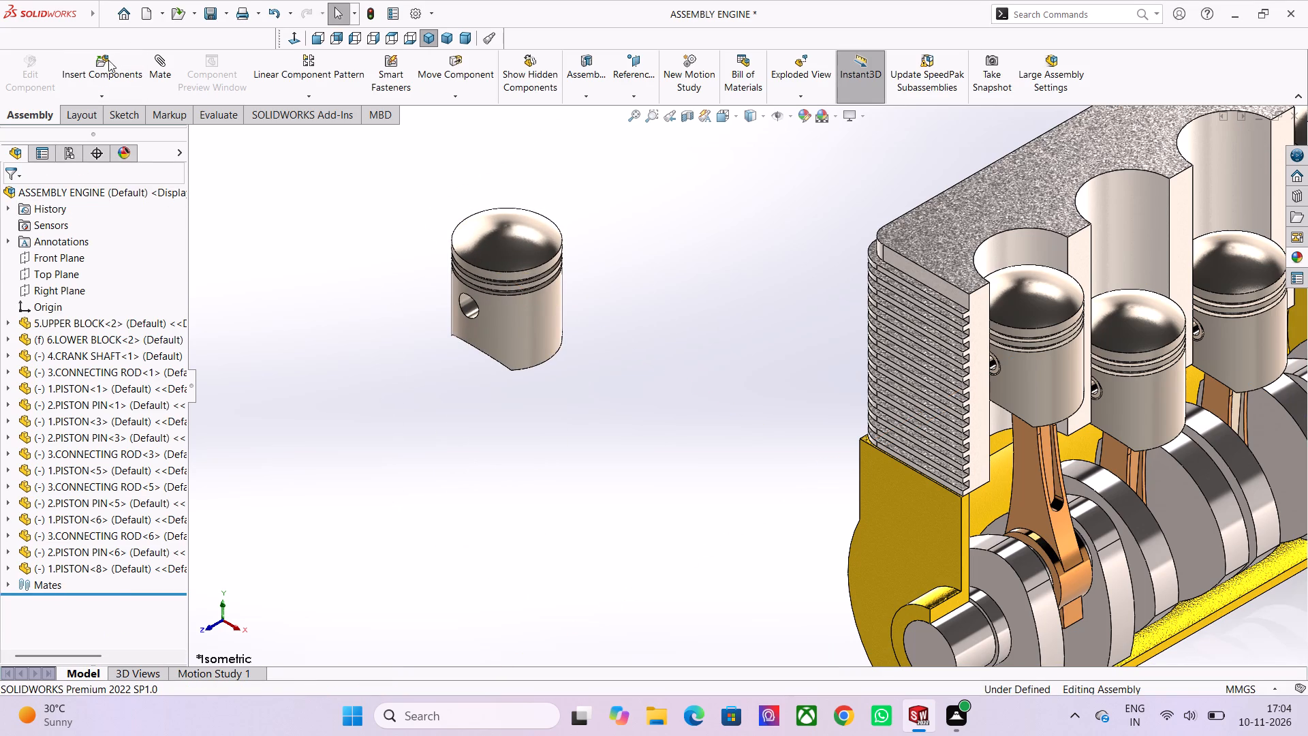
Insert a 2.PISTON PIN component from the ENGINE folder and place it just below the newly added piston.
{"action": "left_click", "coordinate": [102, 65]}
{"action": "left_click", "coordinate": [56, 497]}
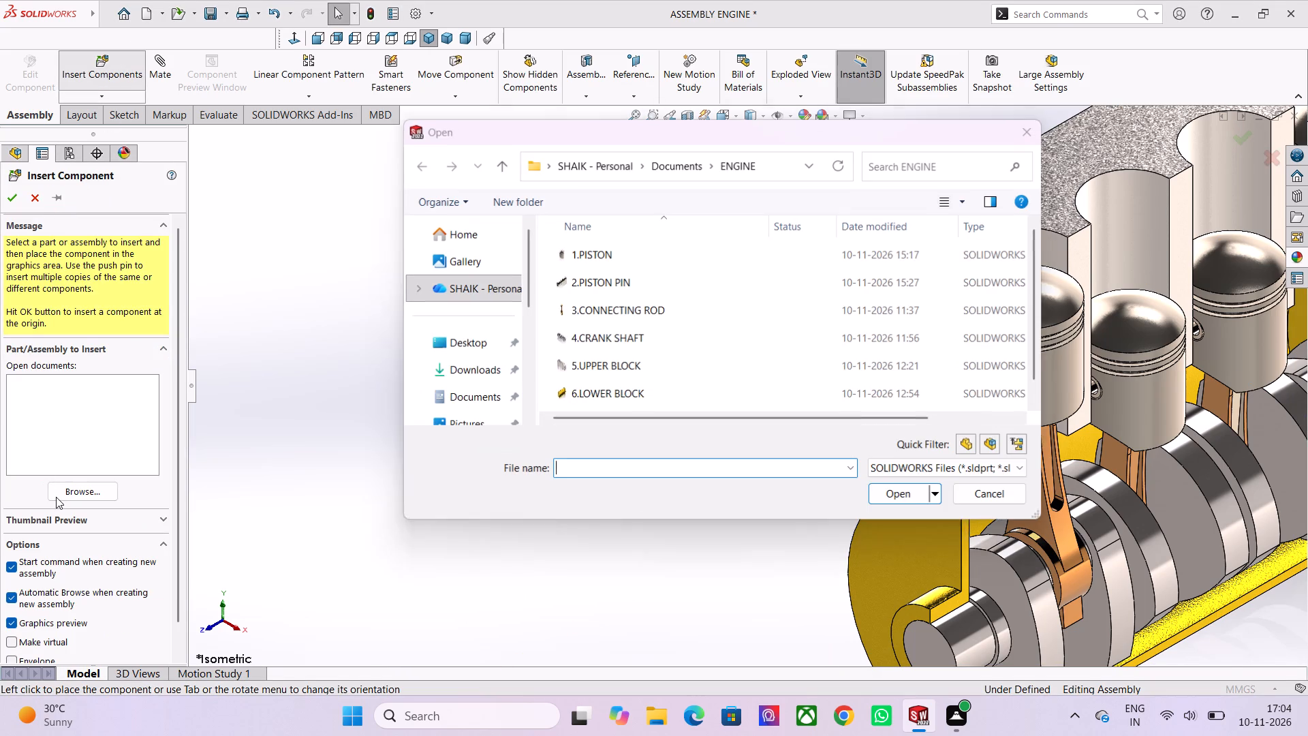
{"action": "left_click", "coordinate": [592, 285]}
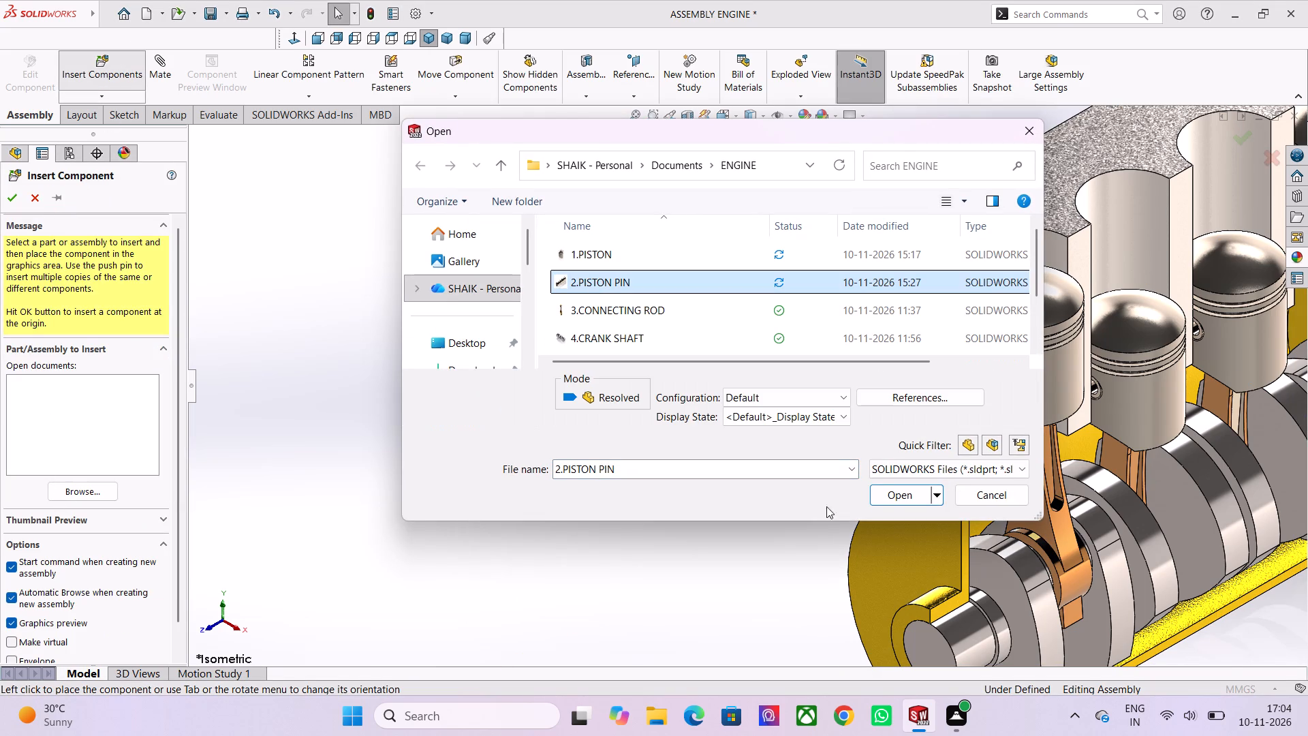
{"action": "left_click", "coordinate": [891, 493]}
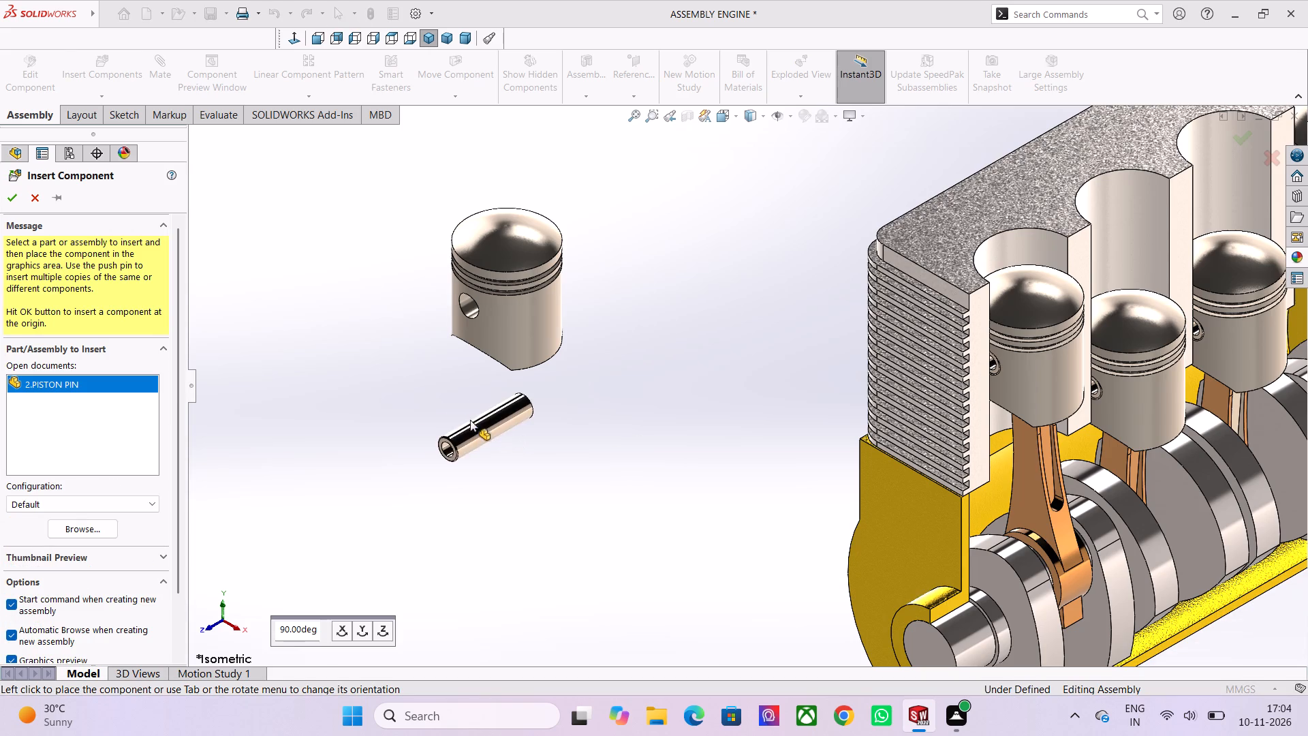
{"action": "scroll", "coordinate": [467, 418], "scroll_direction": "up", "scroll_amount": 2}
{"action": "left_click", "coordinate": [526, 442]}
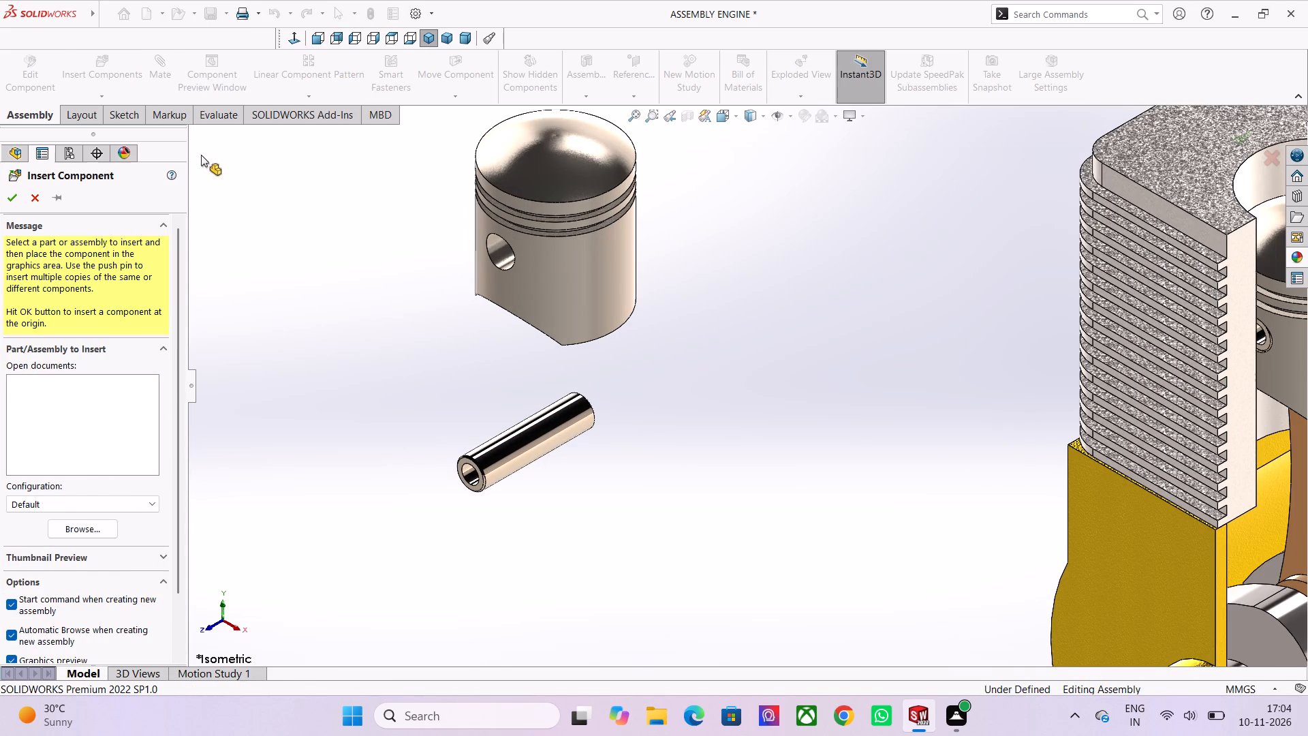
Add a concentric mate between the new piston's pin hole and the outer cylindrical face of the new piston pin.
{"action": "left_click", "coordinate": [163, 82]}
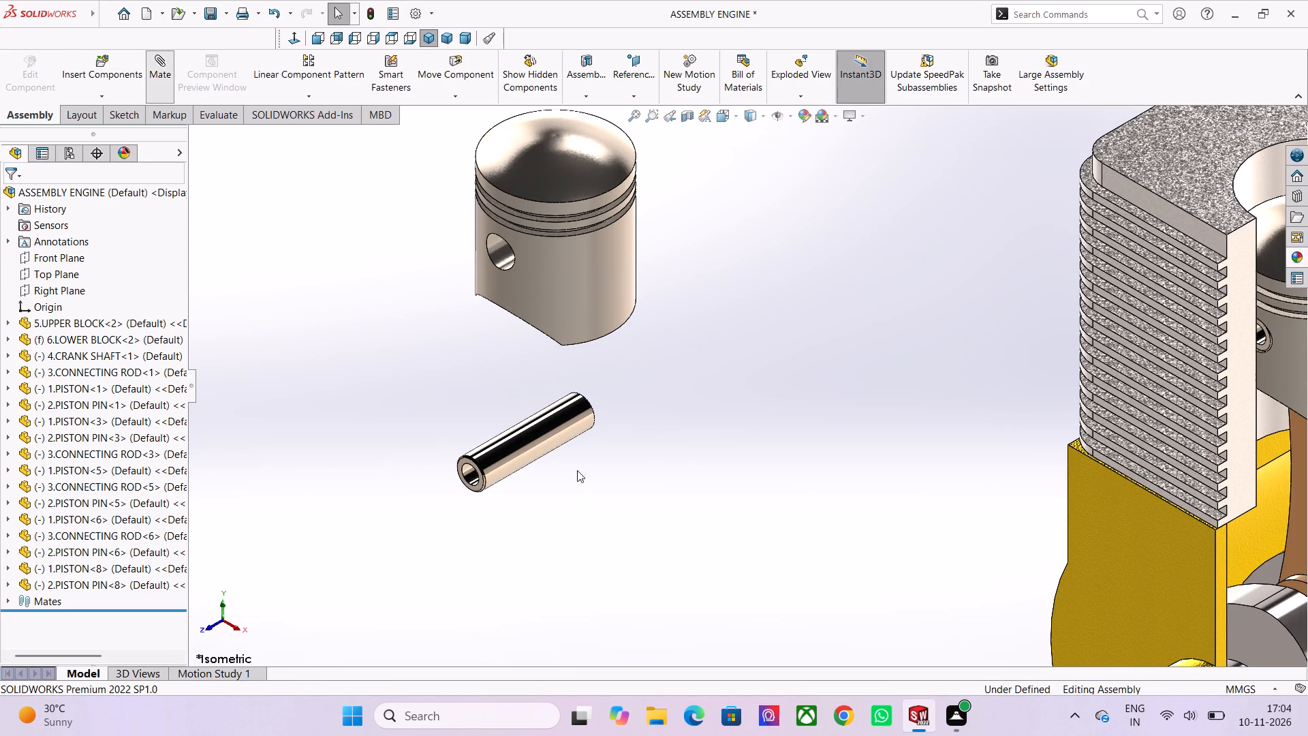
{"action": "scroll", "coordinate": [553, 303], "scroll_direction": "up", "scroll_amount": 5}
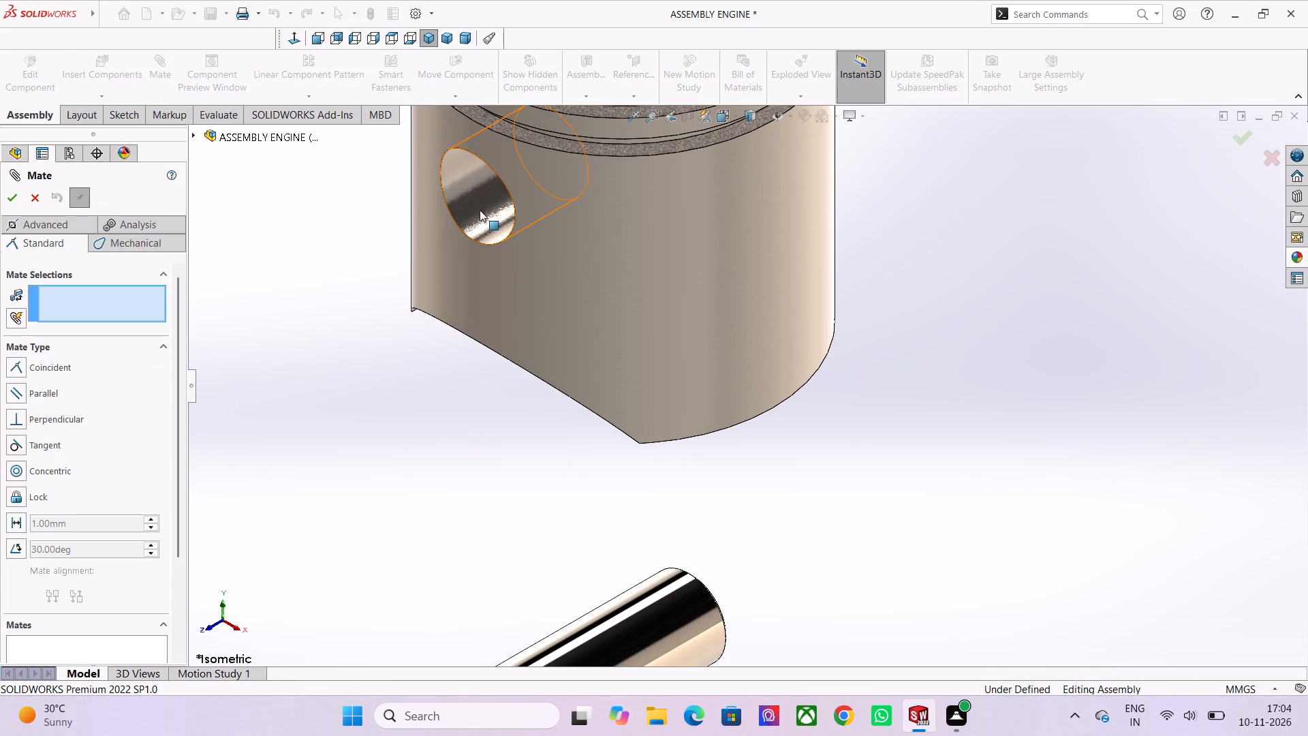
{"action": "left_click", "coordinate": [480, 204]}
{"action": "scroll", "coordinate": [525, 384], "scroll_direction": "down", "scroll_amount": 2}
{"action": "scroll", "coordinate": [582, 532], "scroll_direction": "down", "scroll_amount": 1}
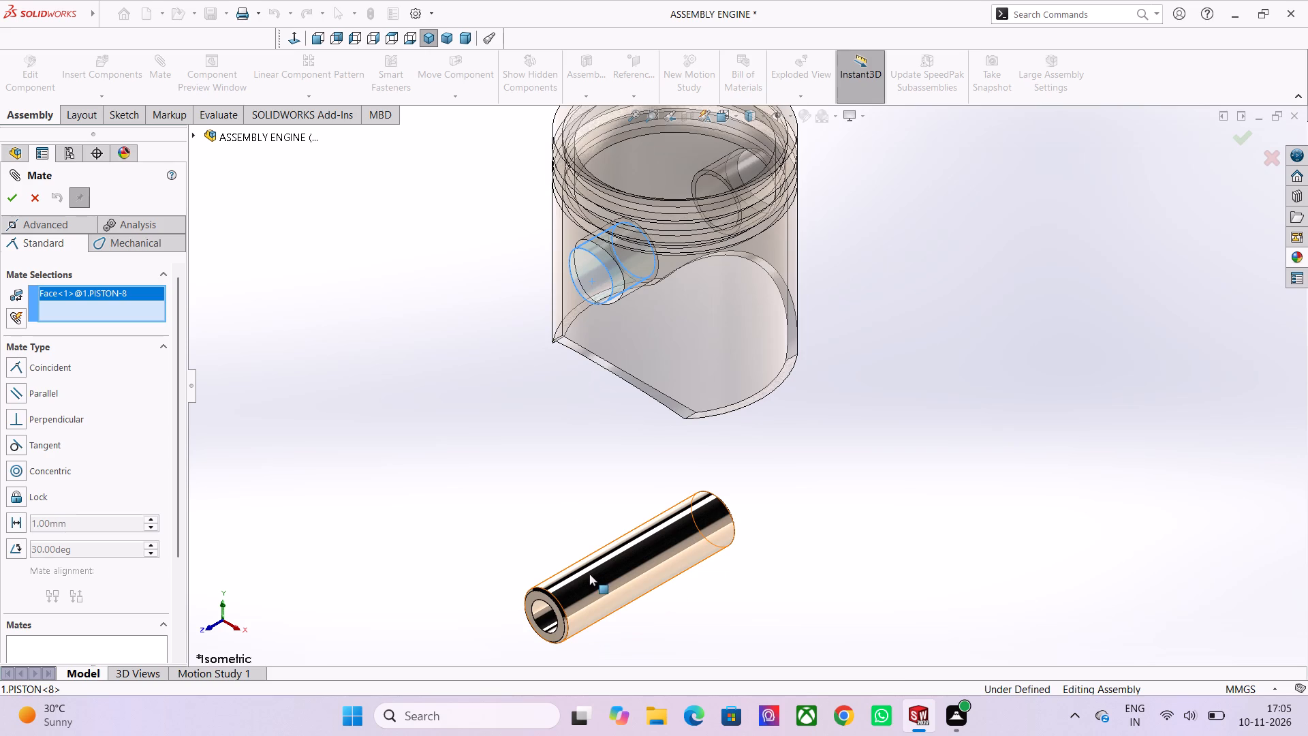
{"action": "left_click", "coordinate": [589, 575]}
{"action": "scroll", "coordinate": [562, 359], "scroll_direction": "down", "scroll_amount": 2}
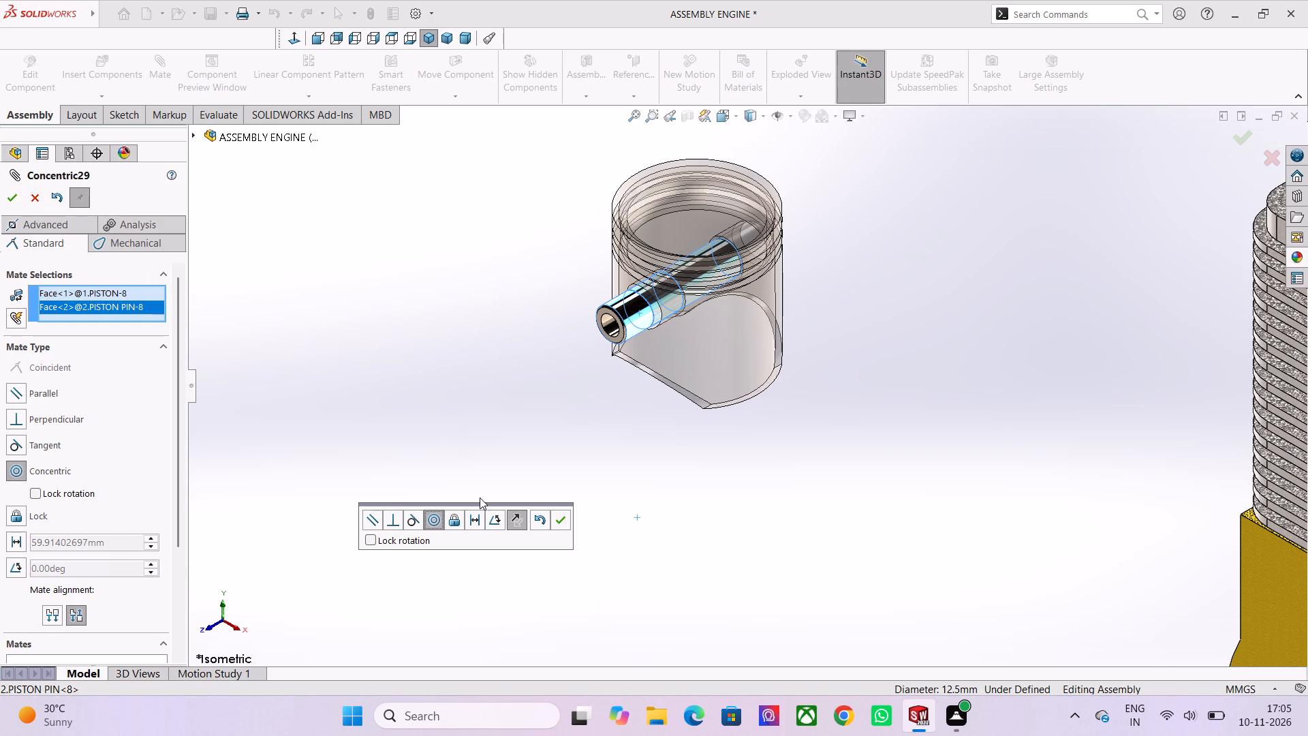
{"action": "scroll", "coordinate": [668, 311], "scroll_direction": "up", "scroll_amount": 4}
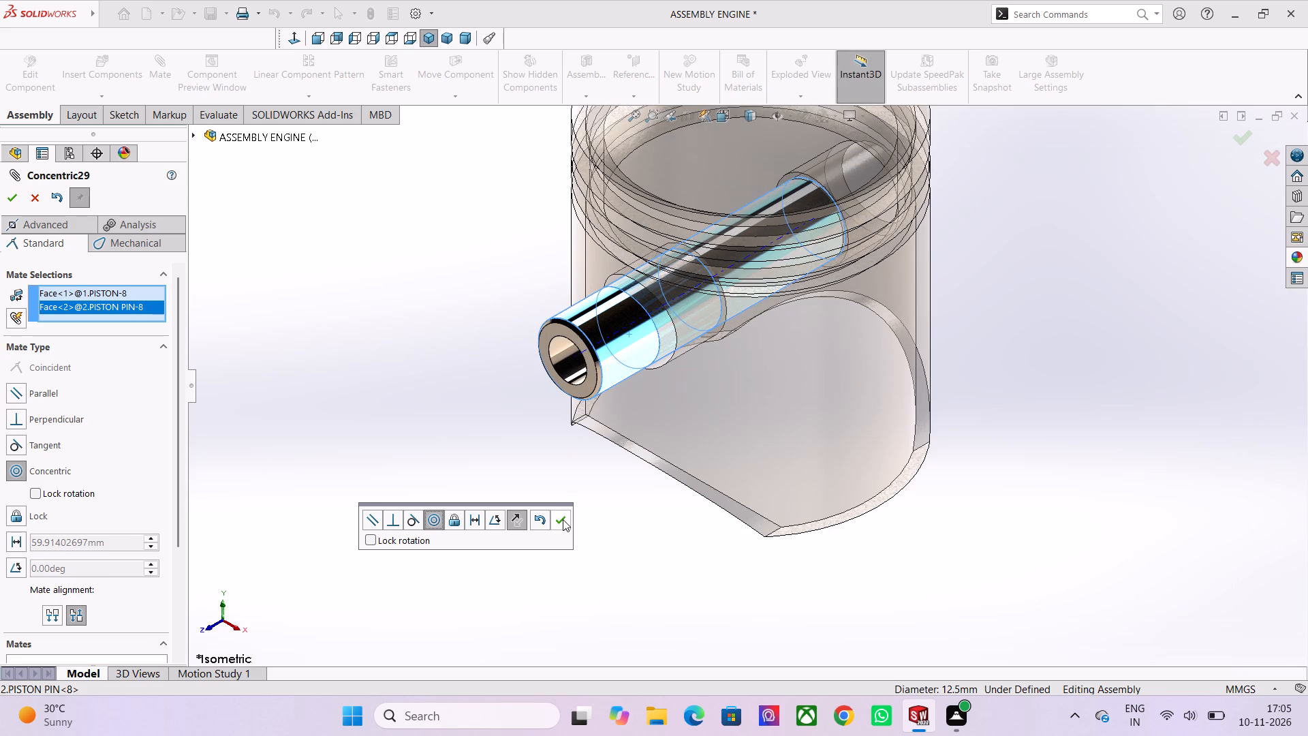
{"action": "left_click", "coordinate": [563, 519]}
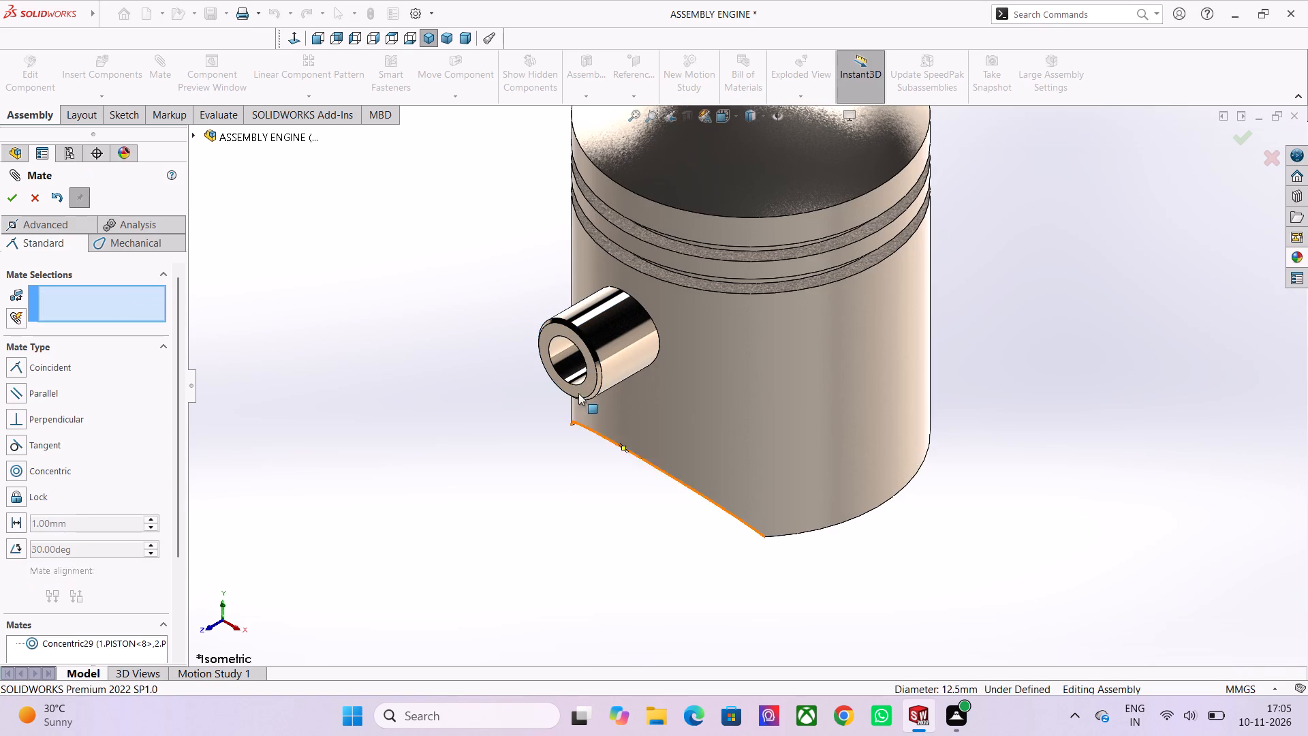
Slide the piston pin along its axis out of the new piston so both of its ends are exposed.
{"action": "left_click_drag", "start_coordinate": [601, 349], "coordinate": [320, 495]}
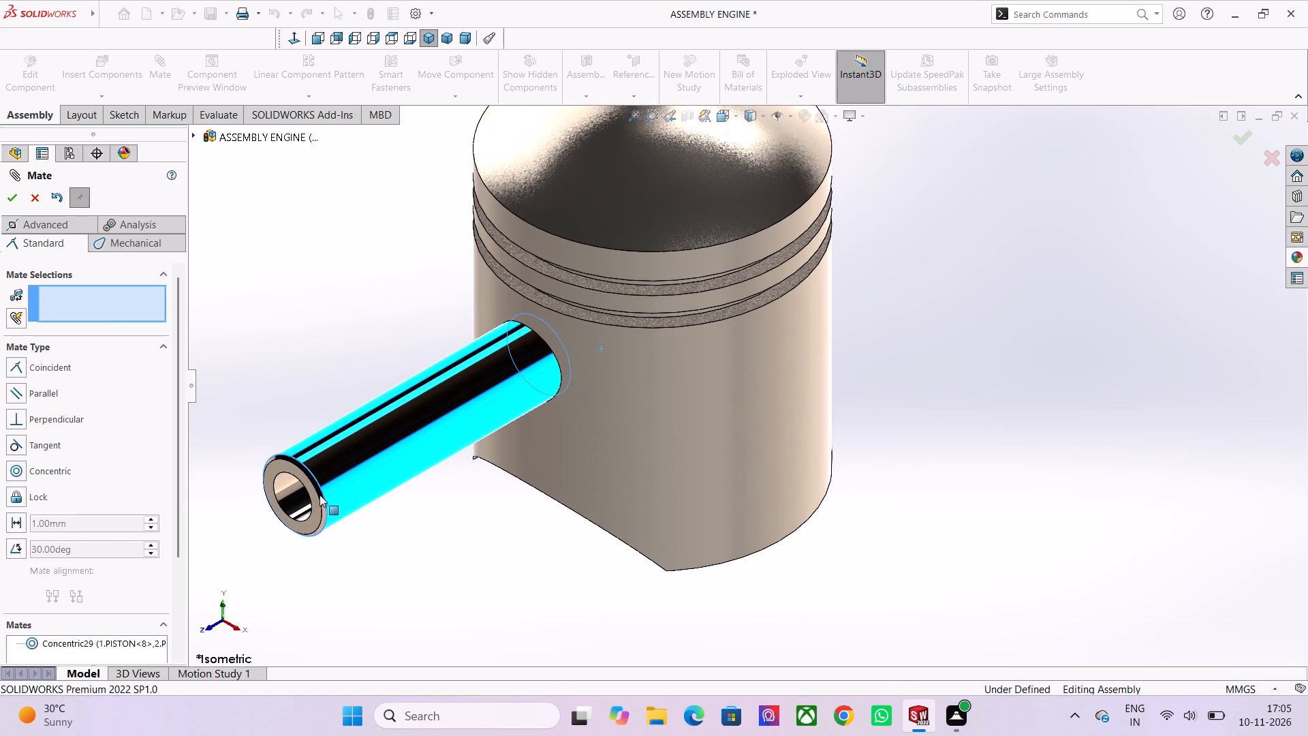
{"action": "left_click_drag", "start_coordinate": [320, 495], "coordinate": [792, 339]}
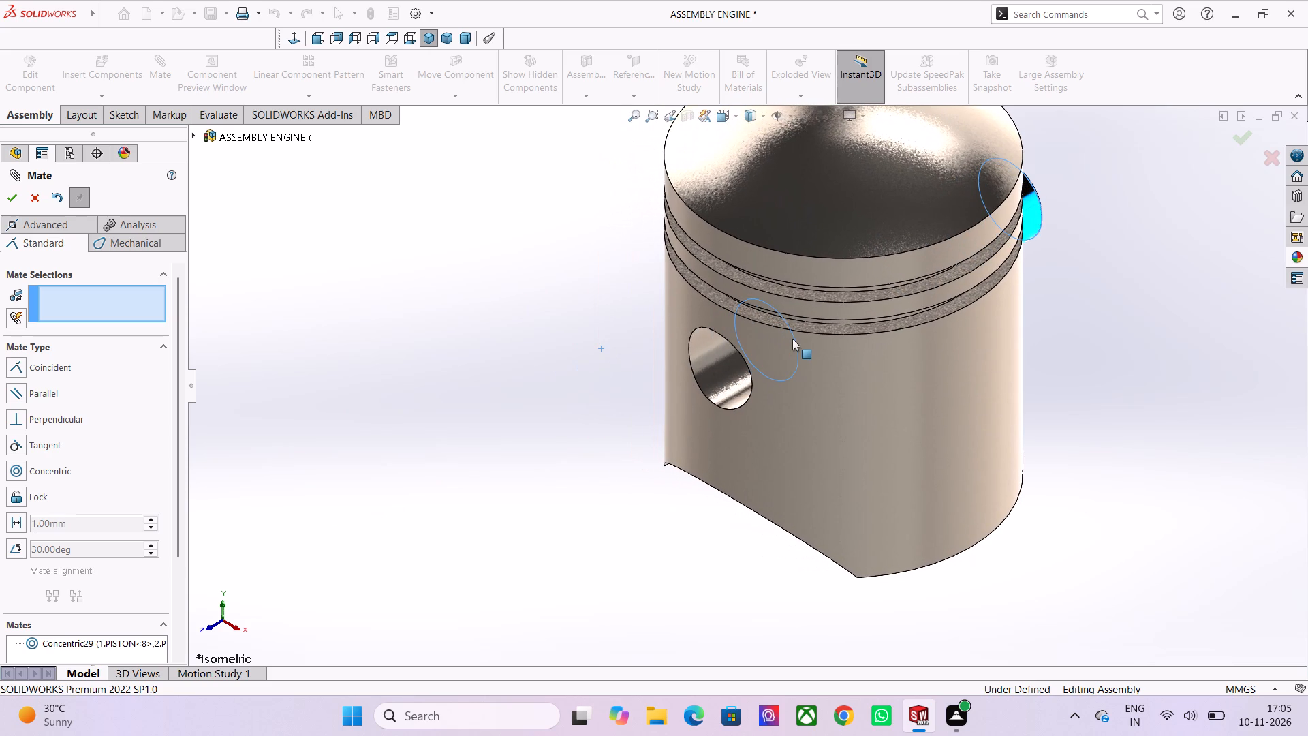
{"action": "left_click_drag", "start_coordinate": [792, 339], "coordinate": [219, 611]}
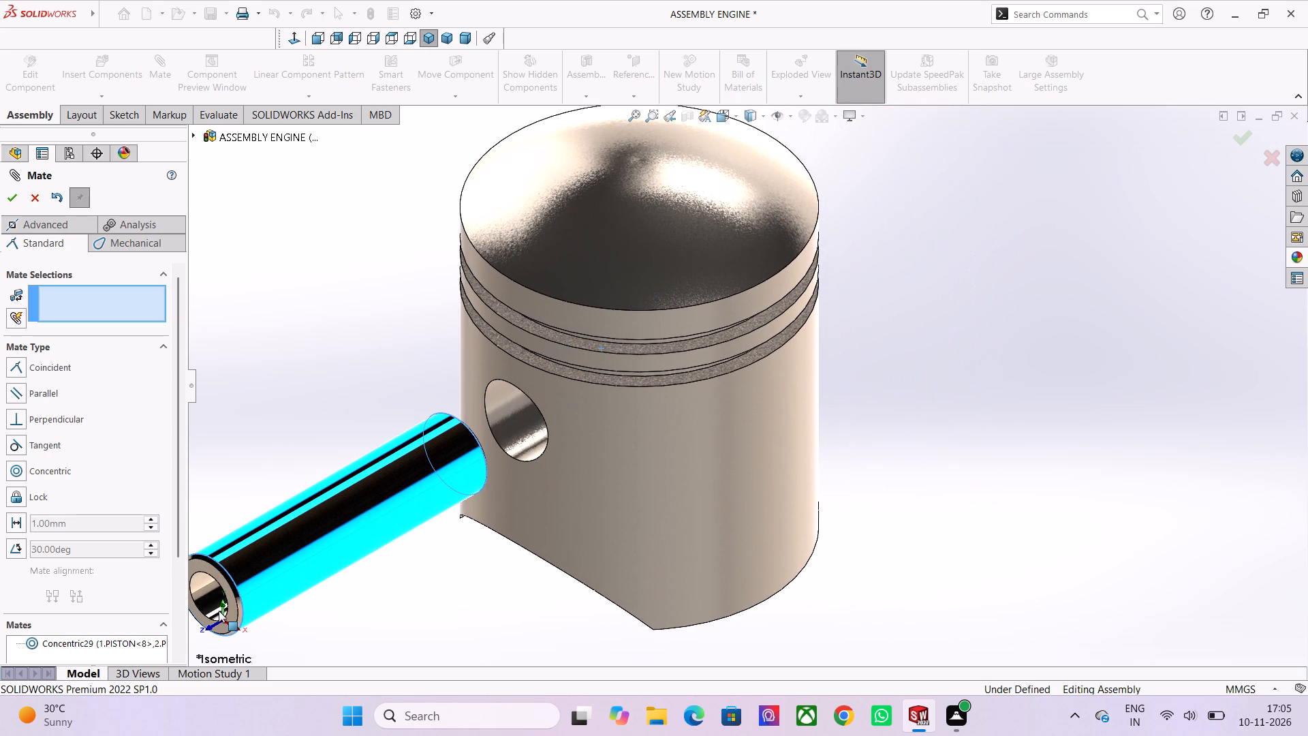
{"action": "left_click_drag", "start_coordinate": [219, 611], "coordinate": [223, 611]}
{"action": "scroll", "coordinate": [341, 604], "scroll_direction": "down", "scroll_amount": 1}
{"action": "scroll", "coordinate": [407, 592], "scroll_direction": "down", "scroll_amount": 1}
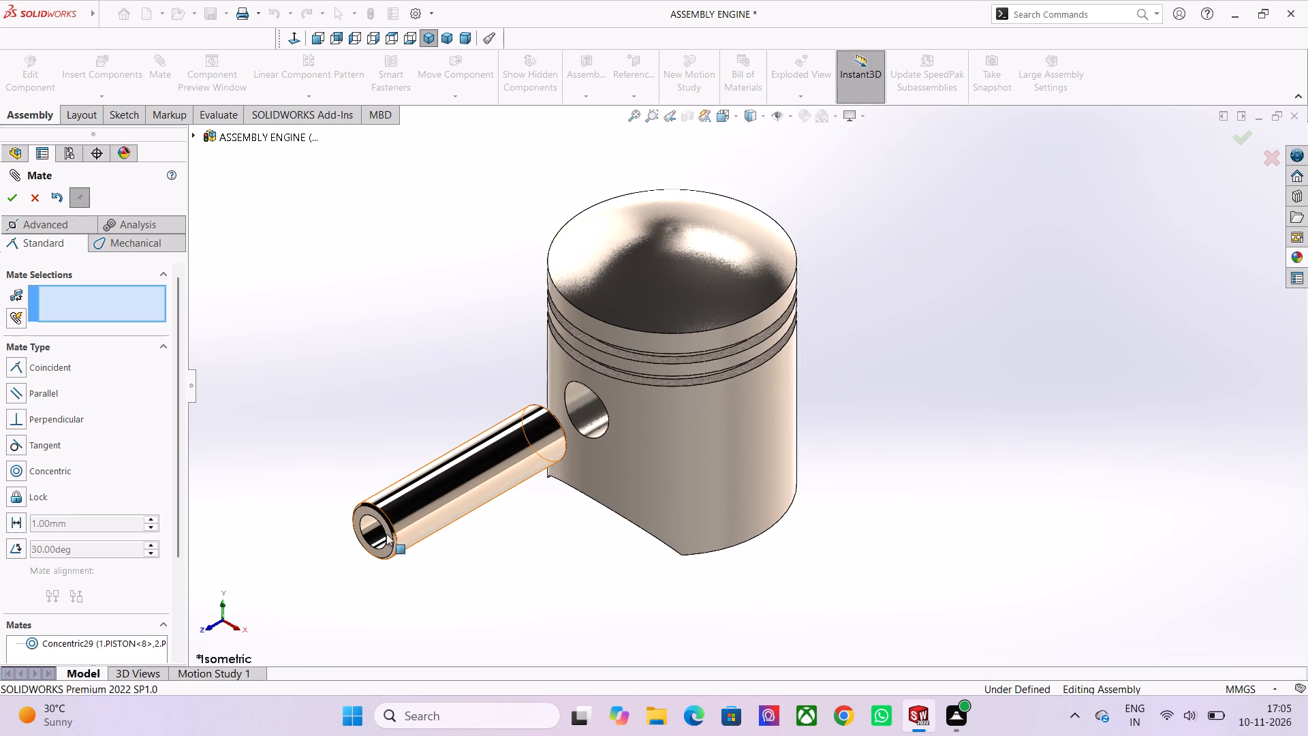
{"action": "scroll", "coordinate": [93, 455], "scroll_direction": "up", "scroll_amount": 1}
Set up an advanced Width mate with the Centered constraint, using the piston pin's two end faces as width selections.
{"action": "left_click", "coordinate": [58, 222]}
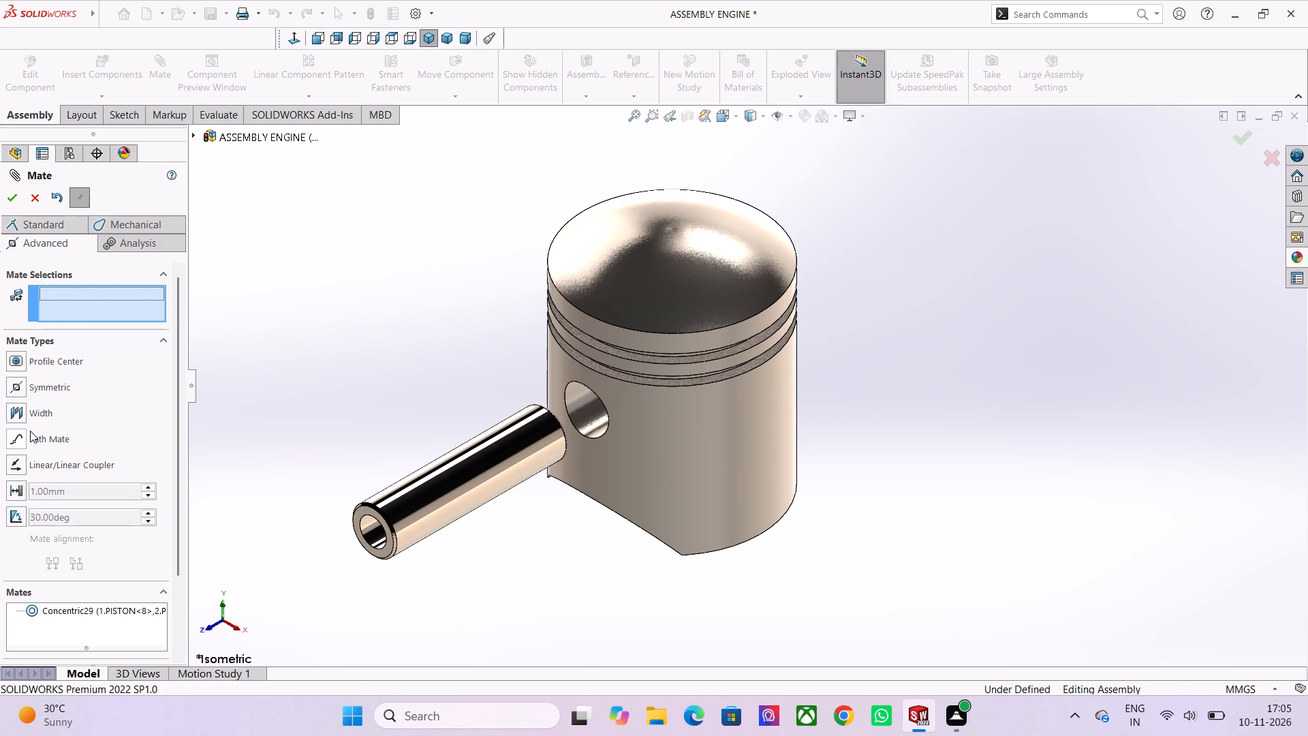
{"action": "left_click", "coordinate": [32, 415]}
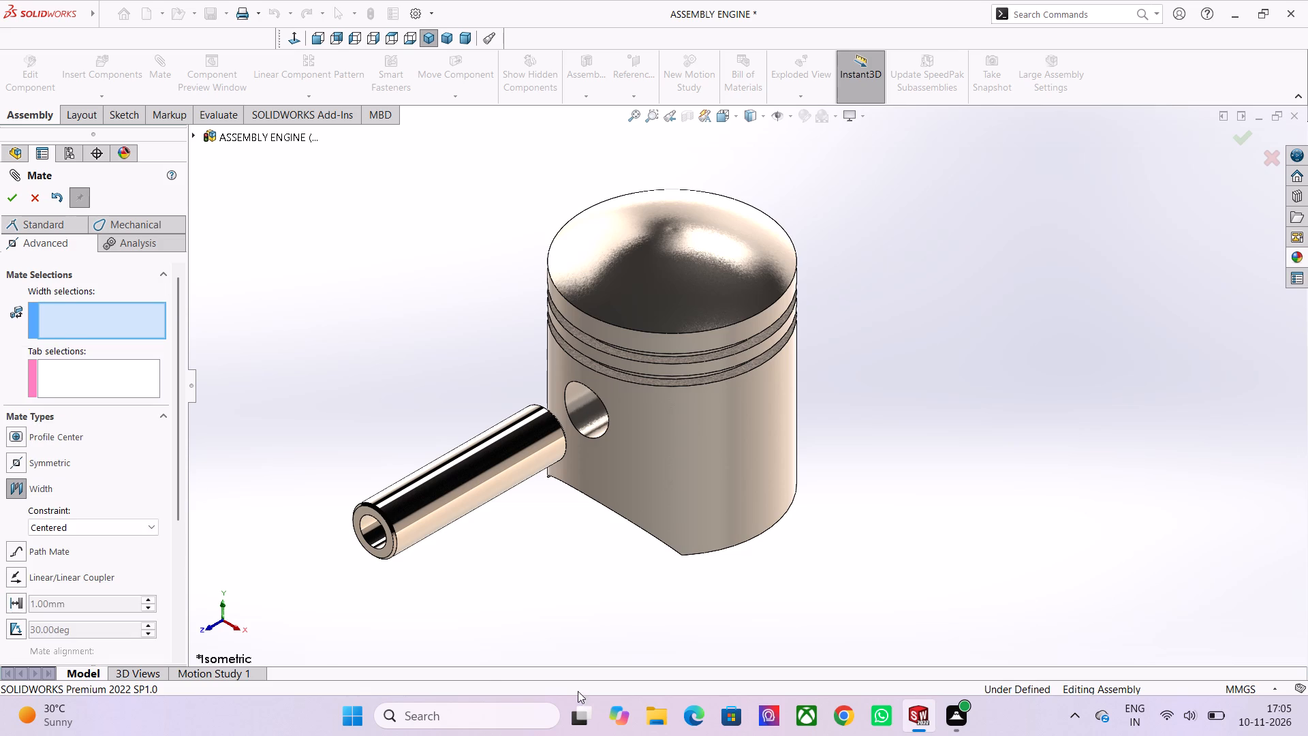
{"action": "scroll", "coordinate": [435, 557], "scroll_direction": "up", "scroll_amount": 2}
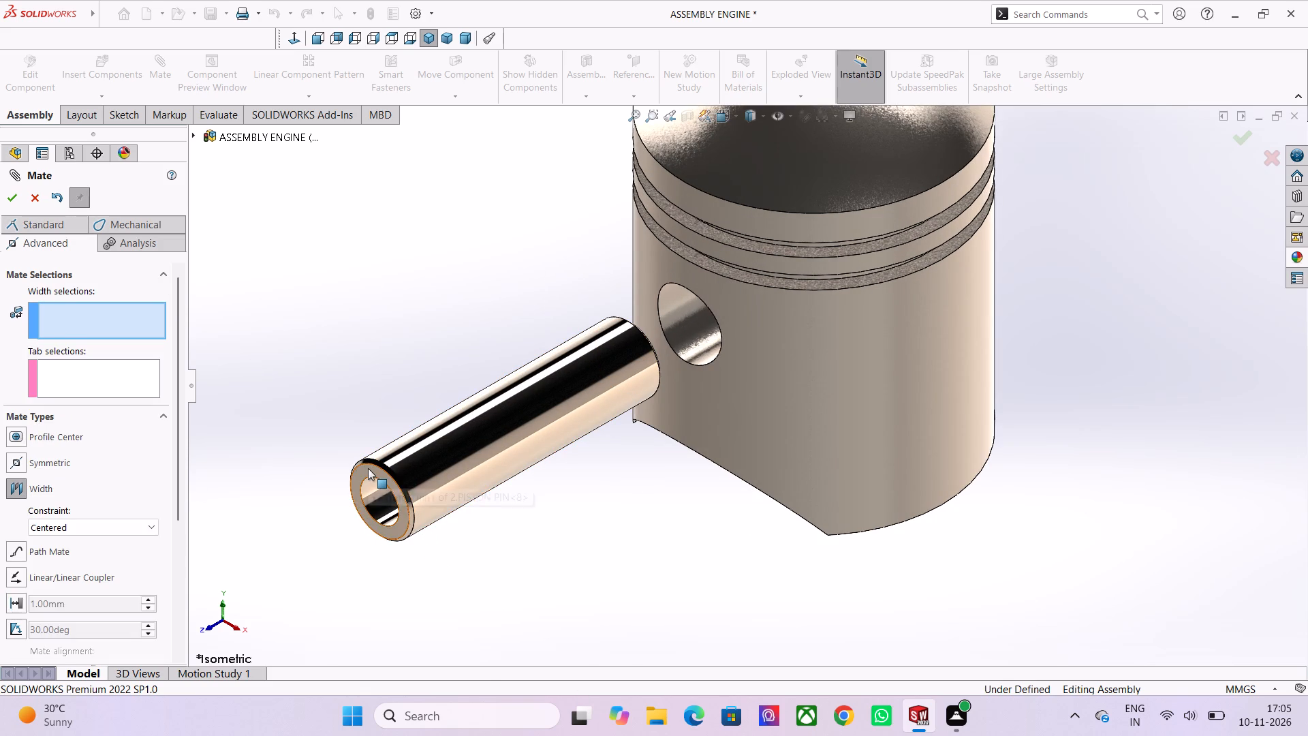
{"action": "left_click", "coordinate": [368, 468]}
{"action": "scroll", "coordinate": [642, 540], "scroll_direction": "down", "scroll_amount": 1}
{"action": "scroll", "coordinate": [809, 485], "scroll_direction": "down", "scroll_amount": 1}
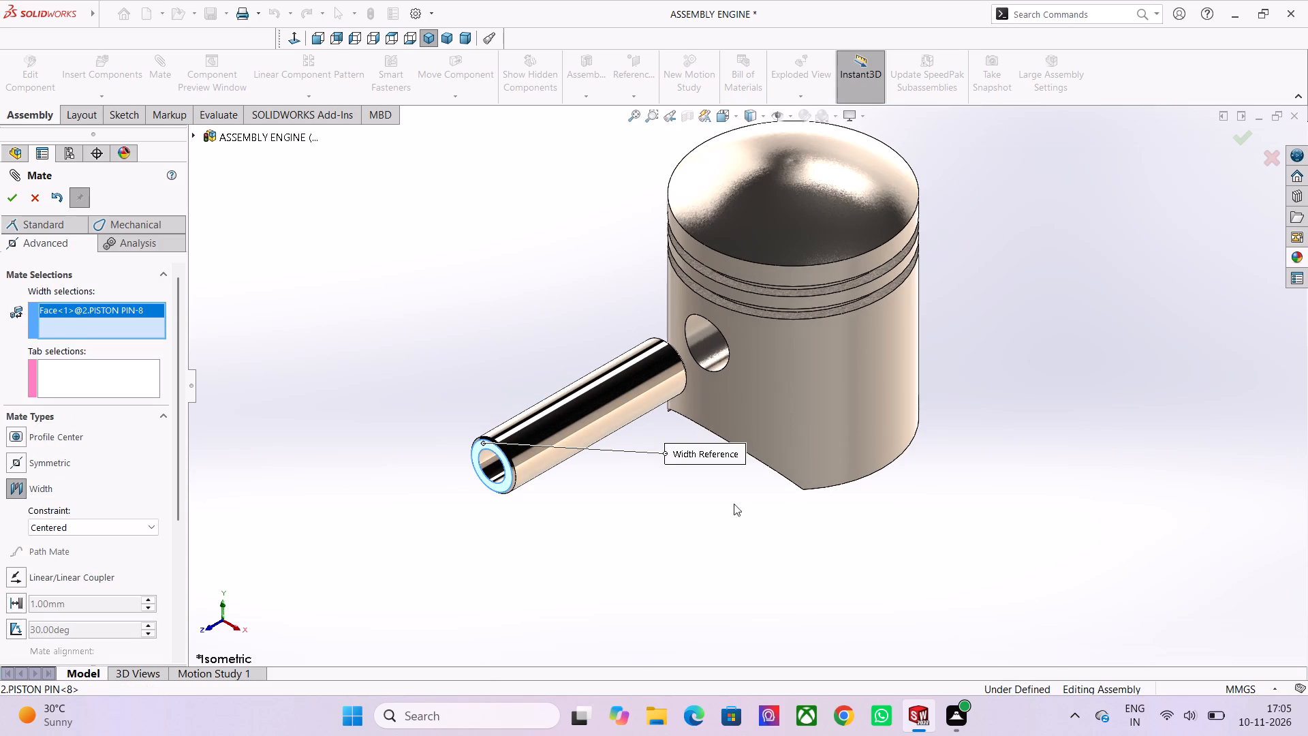
{"action": "middle_click_drag", "start_coordinate": [695, 498], "coordinate": [602, 507]}
{"action": "scroll", "coordinate": [860, 228], "scroll_direction": "up", "scroll_amount": 1}
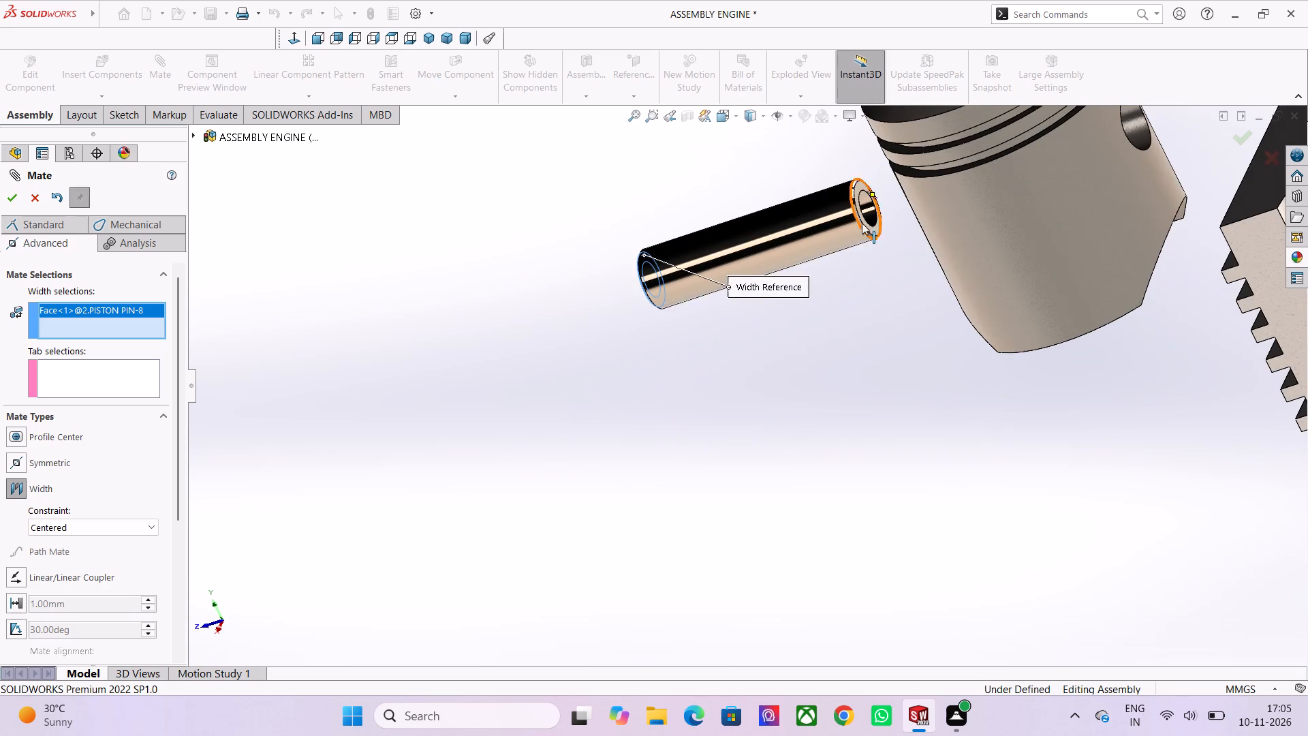
{"action": "scroll", "coordinate": [862, 223], "scroll_direction": "up", "scroll_amount": 5}
{"action": "left_click", "coordinate": [800, 199]}
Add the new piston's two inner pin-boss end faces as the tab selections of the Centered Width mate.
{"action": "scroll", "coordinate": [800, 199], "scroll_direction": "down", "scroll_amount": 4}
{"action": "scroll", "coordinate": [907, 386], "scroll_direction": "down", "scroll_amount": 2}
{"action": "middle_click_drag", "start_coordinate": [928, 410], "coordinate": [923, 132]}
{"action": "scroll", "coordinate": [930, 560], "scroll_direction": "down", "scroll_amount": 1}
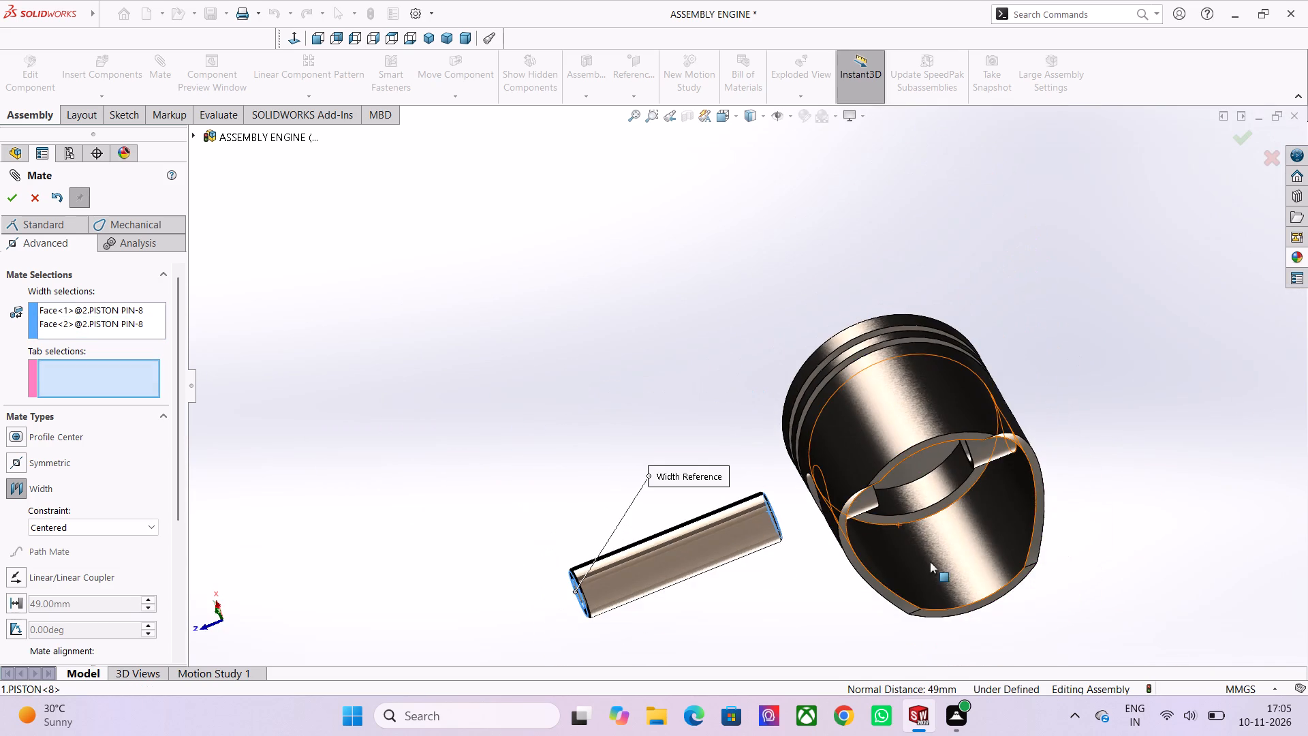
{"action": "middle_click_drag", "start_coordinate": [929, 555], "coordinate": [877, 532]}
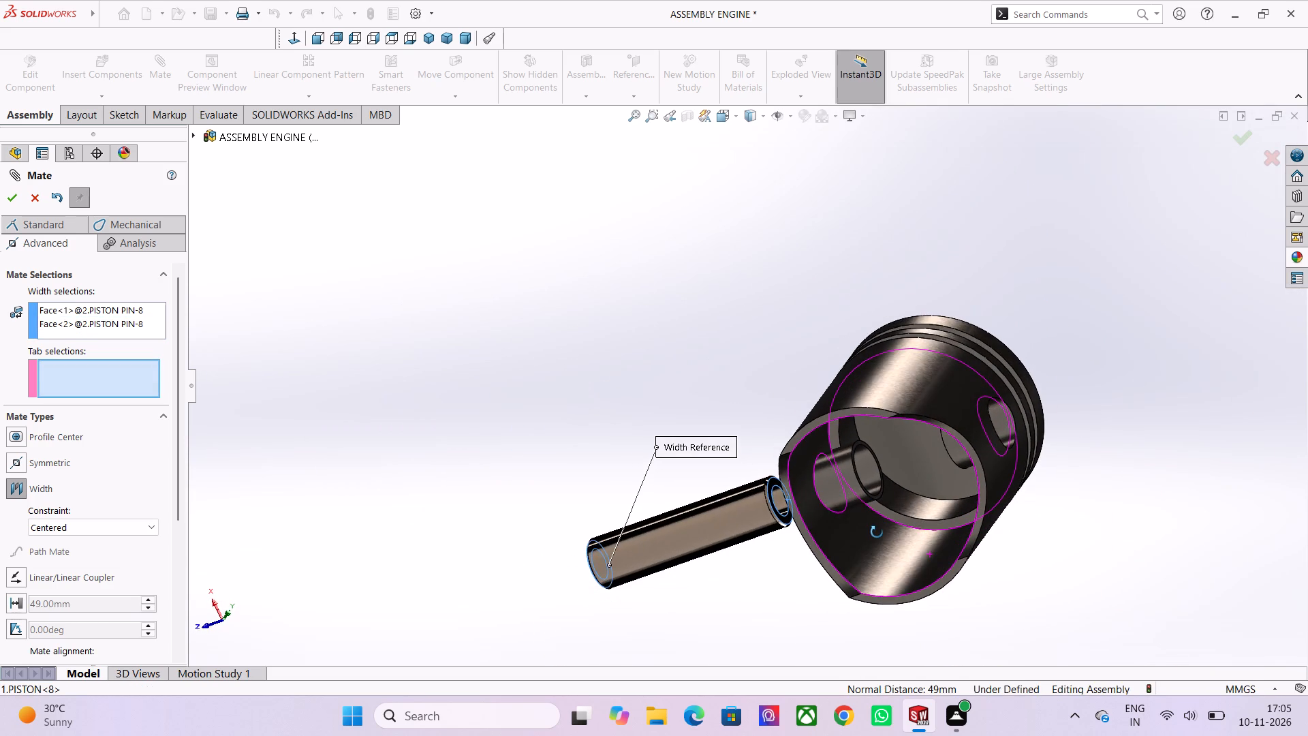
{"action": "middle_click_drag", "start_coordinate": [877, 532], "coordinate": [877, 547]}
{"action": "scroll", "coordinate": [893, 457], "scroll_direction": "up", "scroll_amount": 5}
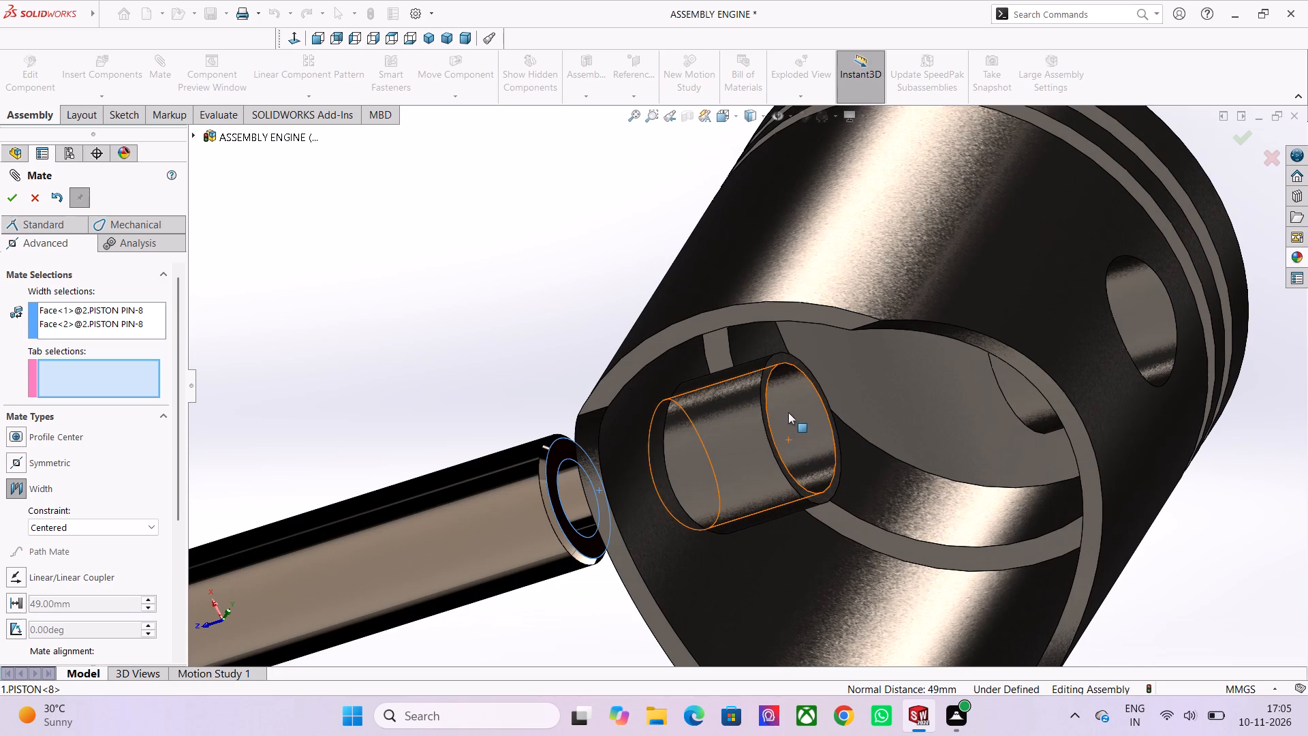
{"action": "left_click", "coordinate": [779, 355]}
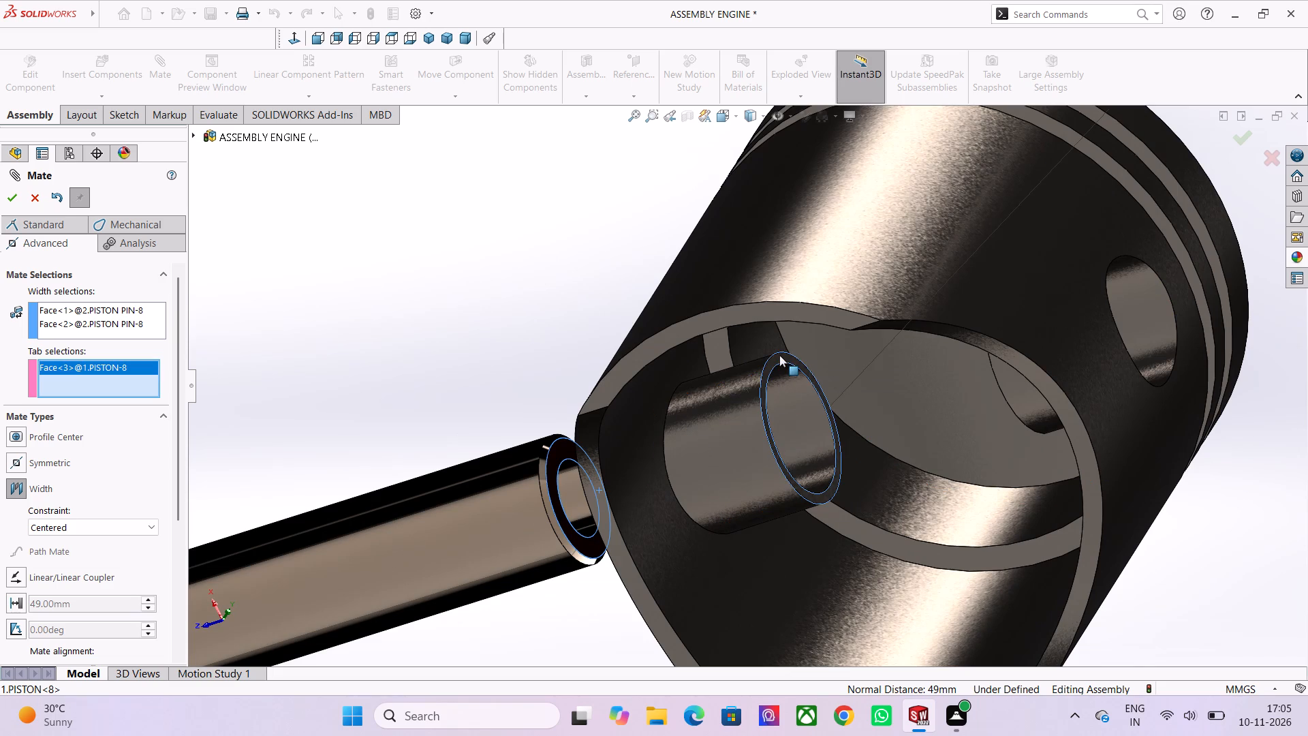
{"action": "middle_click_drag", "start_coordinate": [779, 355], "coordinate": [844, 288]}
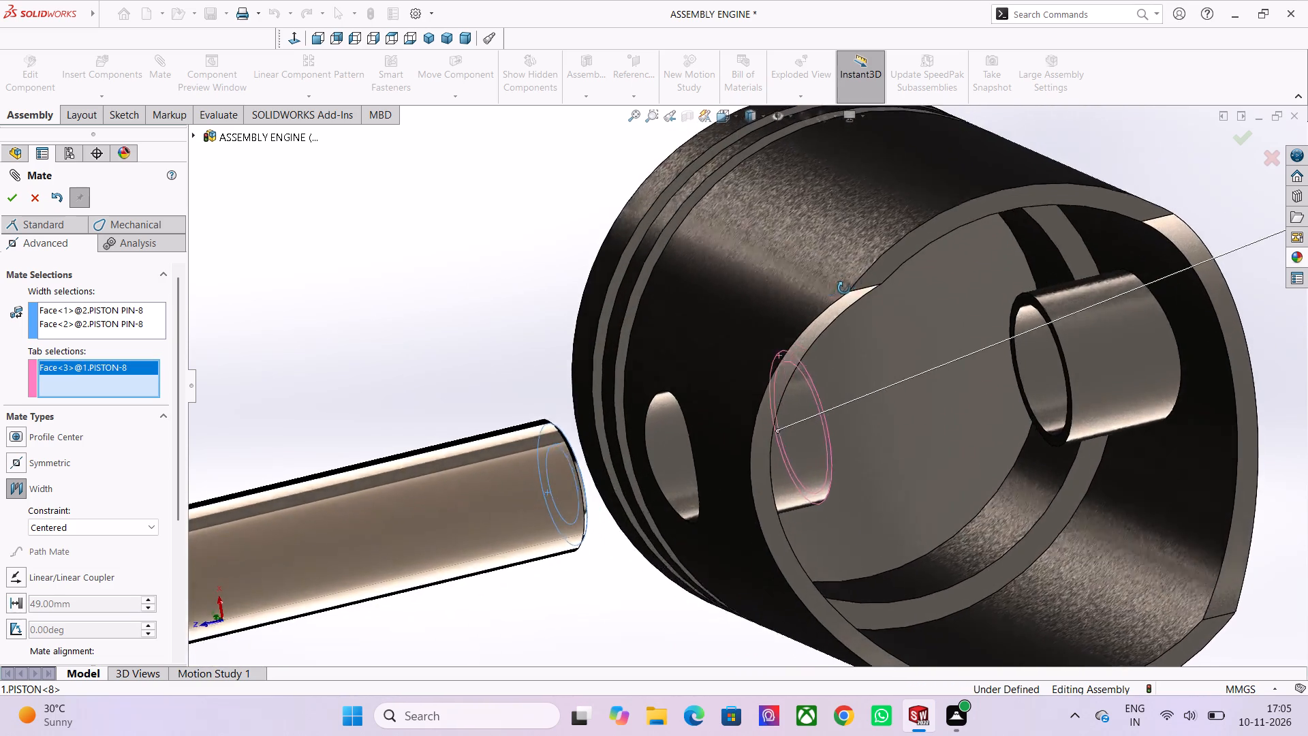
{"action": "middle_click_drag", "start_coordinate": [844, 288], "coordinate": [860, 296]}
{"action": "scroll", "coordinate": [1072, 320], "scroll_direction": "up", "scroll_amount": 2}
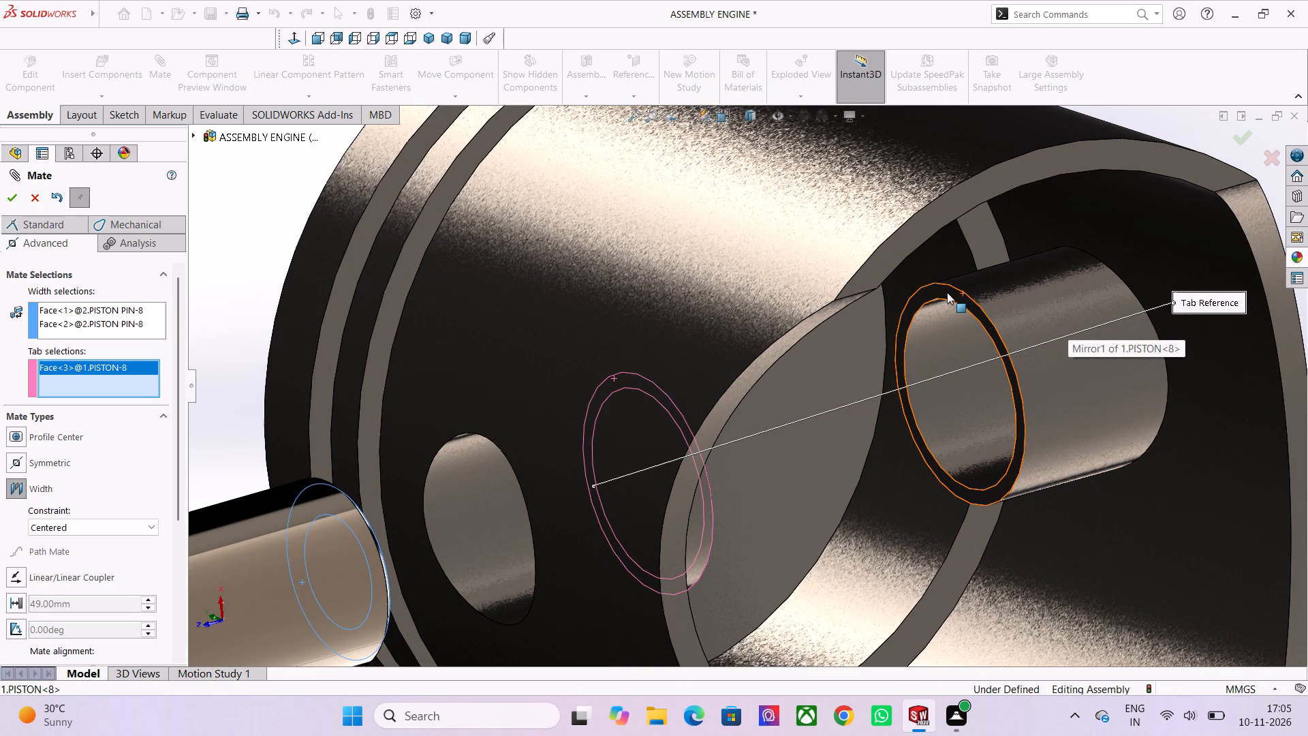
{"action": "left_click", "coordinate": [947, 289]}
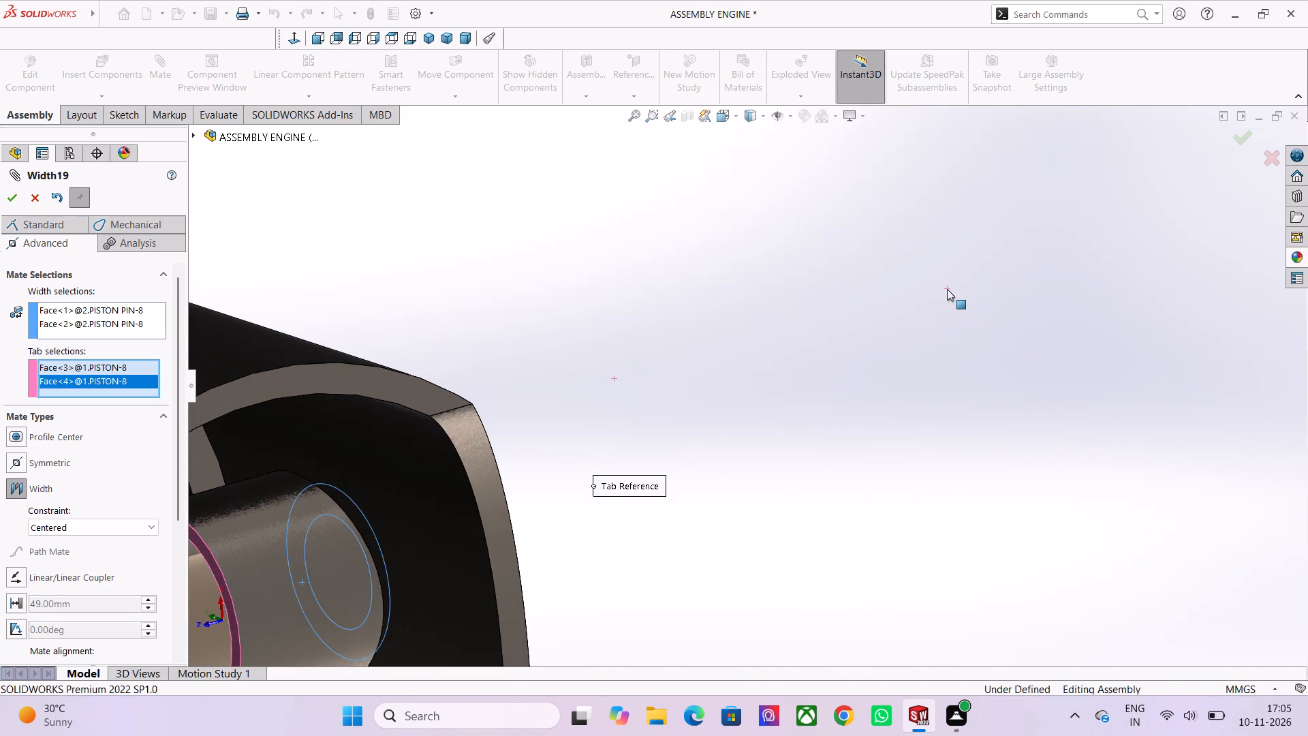
Examine the previewed piston pin position inside the new piston from several sides.
{"action": "scroll", "coordinate": [721, 403], "scroll_direction": "down", "scroll_amount": 1}
{"action": "scroll", "coordinate": [459, 470], "scroll_direction": "down", "scroll_amount": 4}
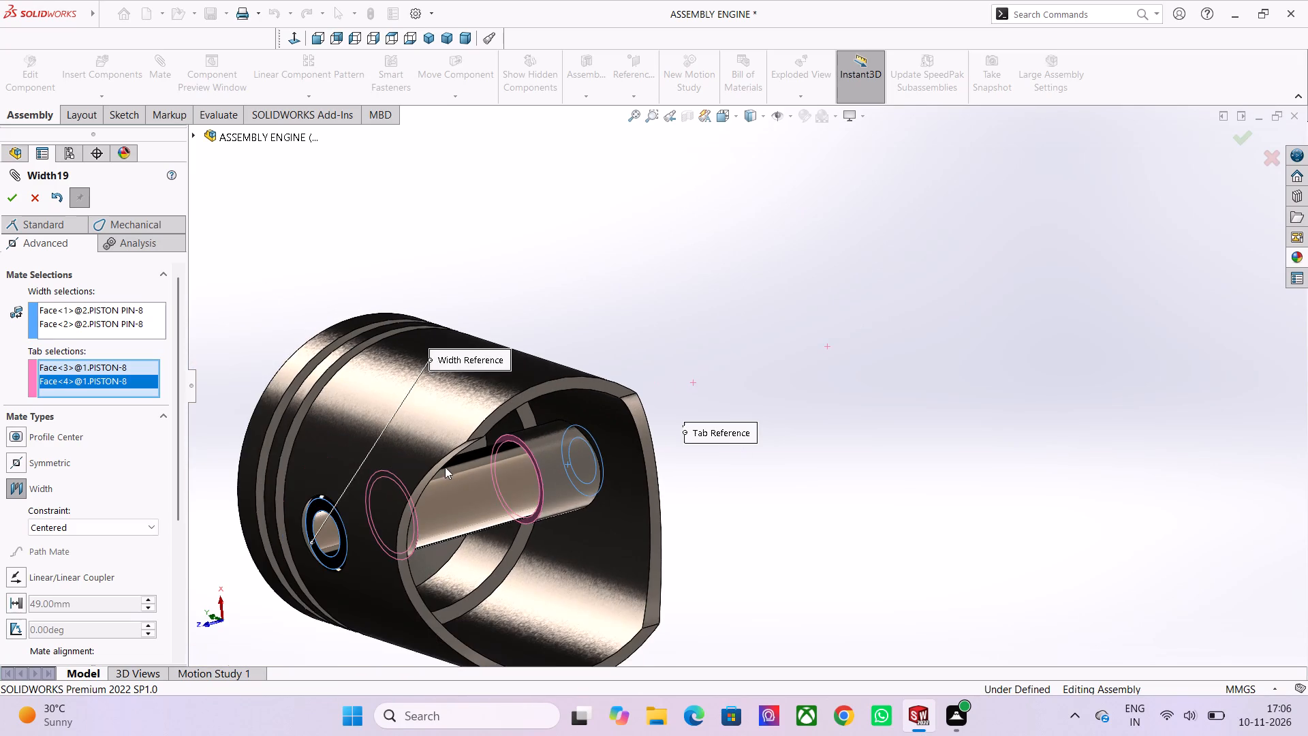
{"action": "middle_click_drag", "start_coordinate": [433, 467], "coordinate": [552, 365]}
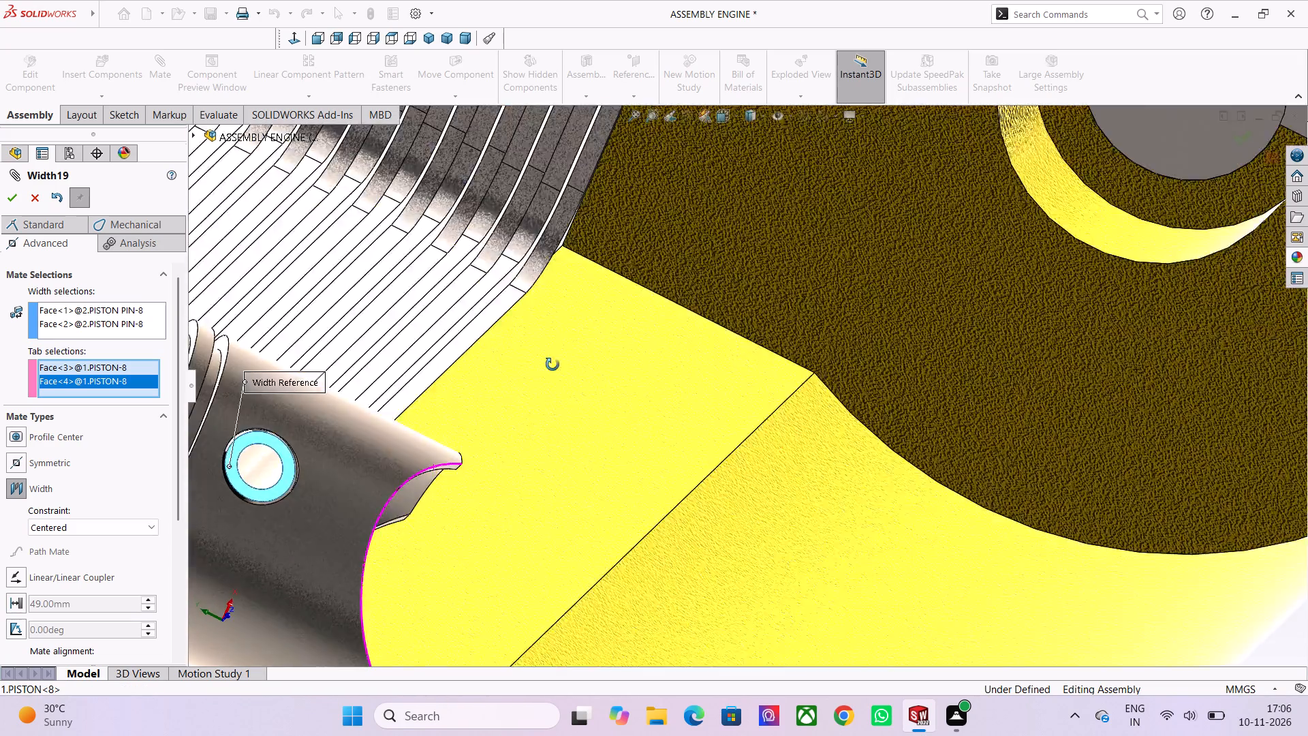
{"action": "middle_click_drag", "start_coordinate": [552, 365], "coordinate": [403, 542]}
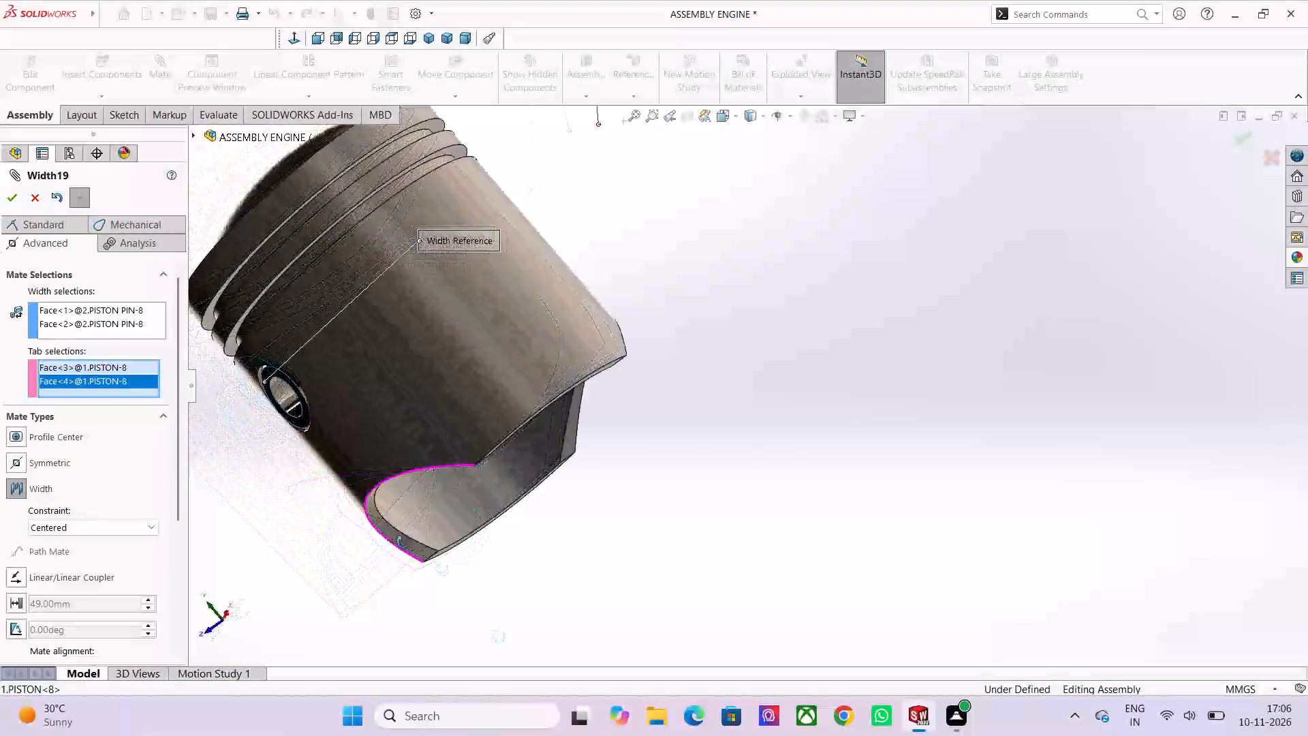
{"action": "middle_click_drag", "start_coordinate": [403, 542], "coordinate": [482, 495]}
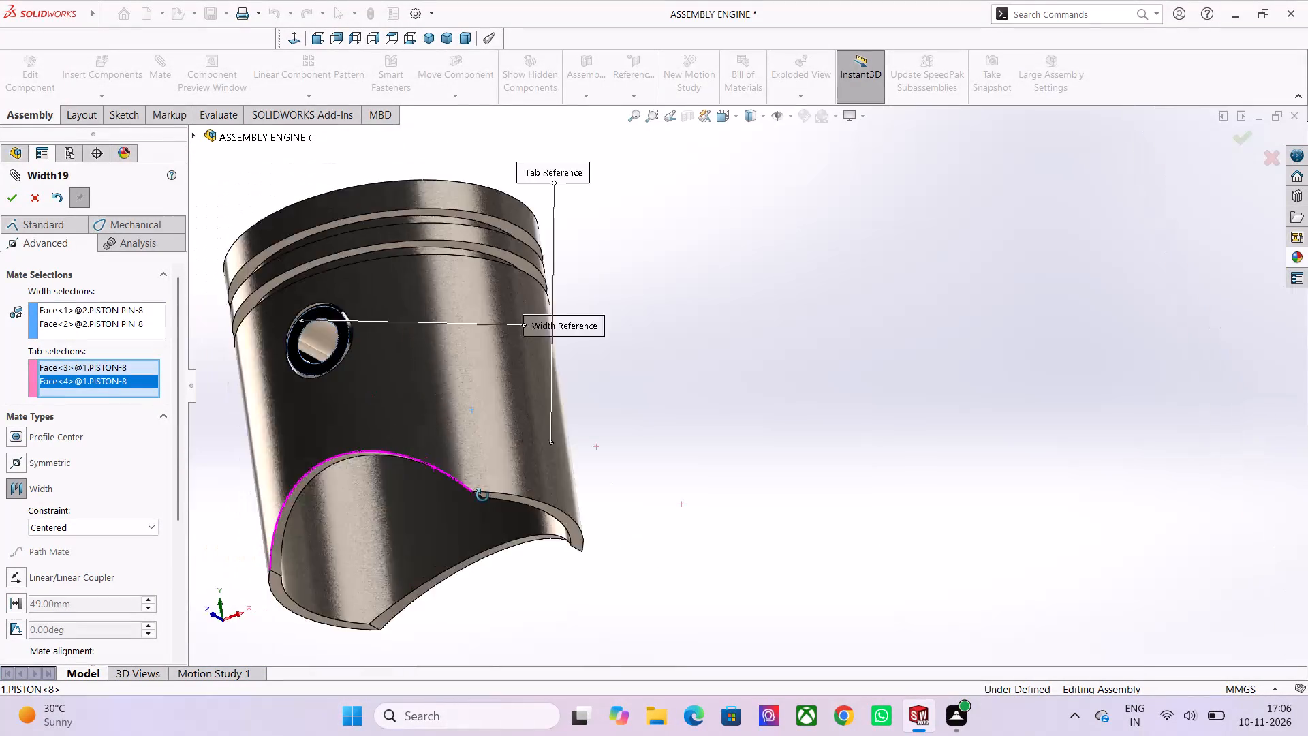
{"action": "middle_click_drag", "start_coordinate": [482, 495], "coordinate": [488, 574]}
{"action": "scroll", "coordinate": [413, 313], "scroll_direction": "down", "scroll_amount": 2}
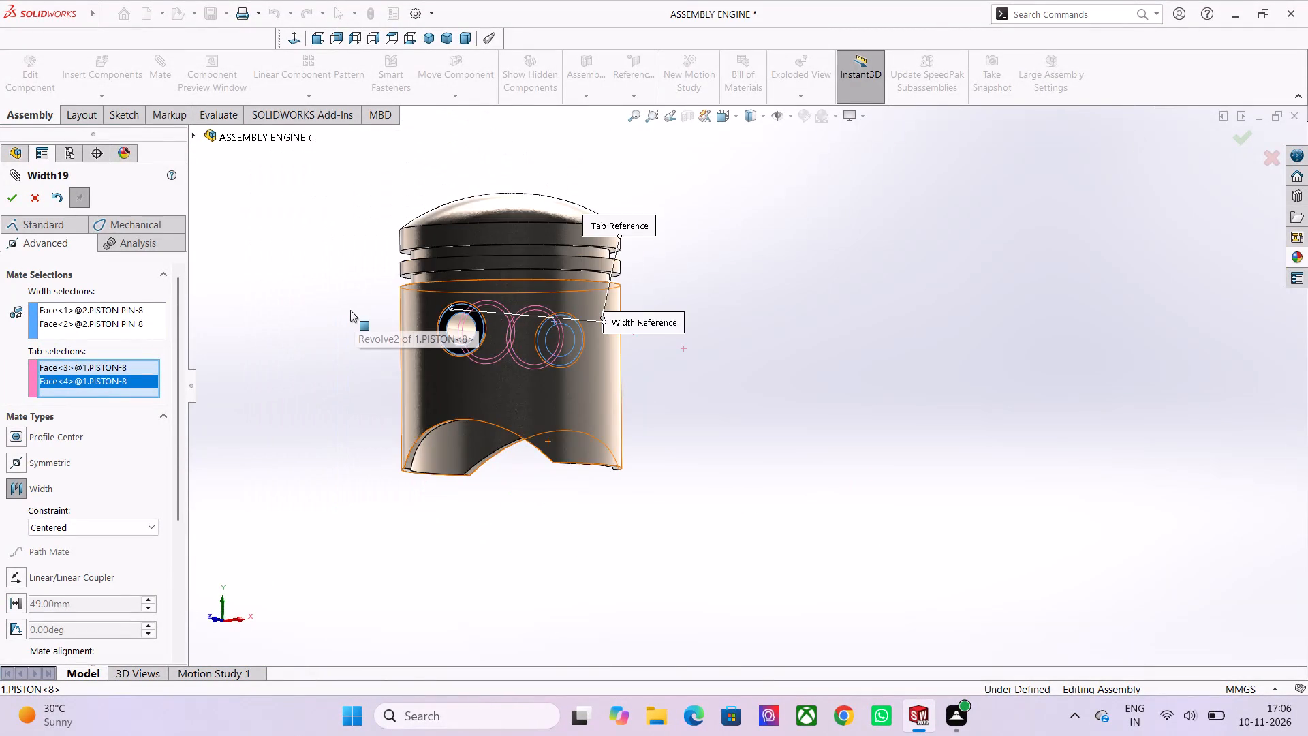
{"action": "scroll", "coordinate": [350, 310], "scroll_direction": "down", "scroll_amount": 1}
{"action": "scroll", "coordinate": [557, 324], "scroll_direction": "up", "scroll_amount": 1}
{"action": "scroll", "coordinate": [503, 362], "scroll_direction": "up", "scroll_amount": 3}
{"action": "middle_click_drag", "start_coordinate": [383, 319], "coordinate": [283, 368]}
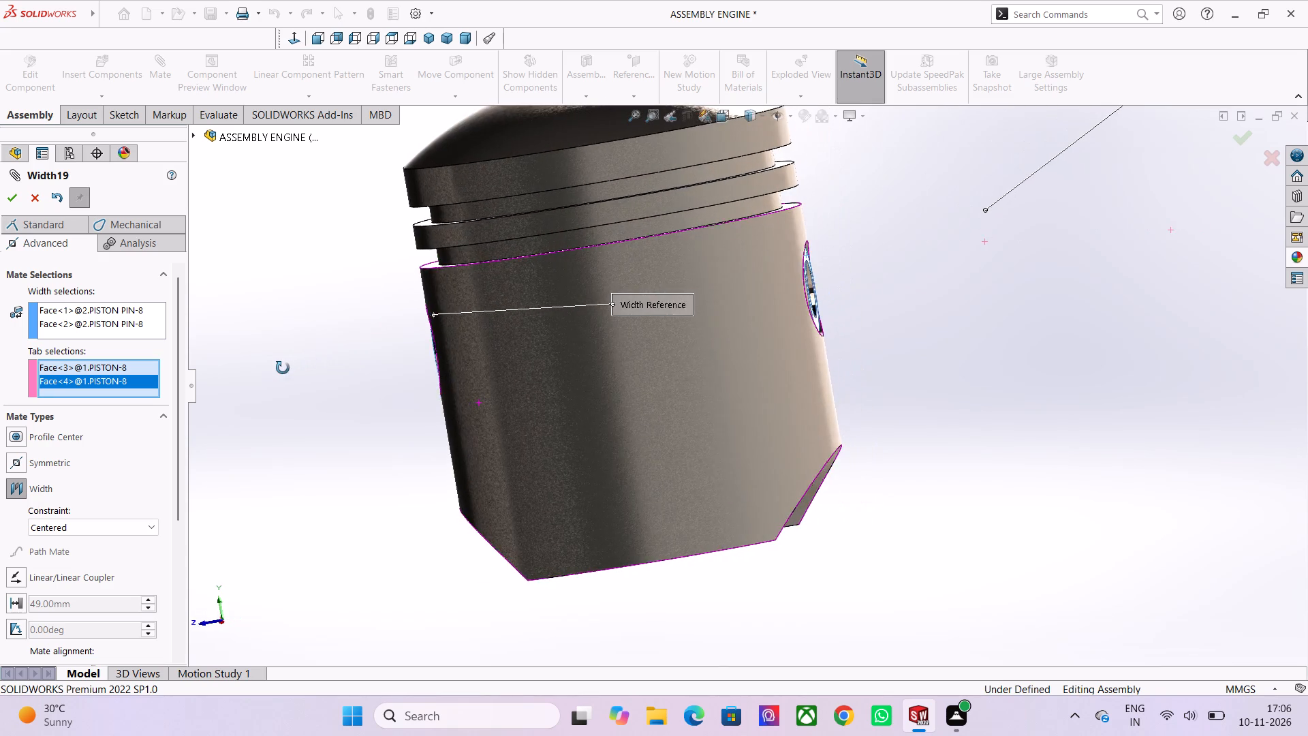
{"action": "middle_click_drag", "start_coordinate": [283, 368], "coordinate": [356, 350]}
{"action": "scroll", "coordinate": [518, 333], "scroll_direction": "down", "scroll_amount": 1}
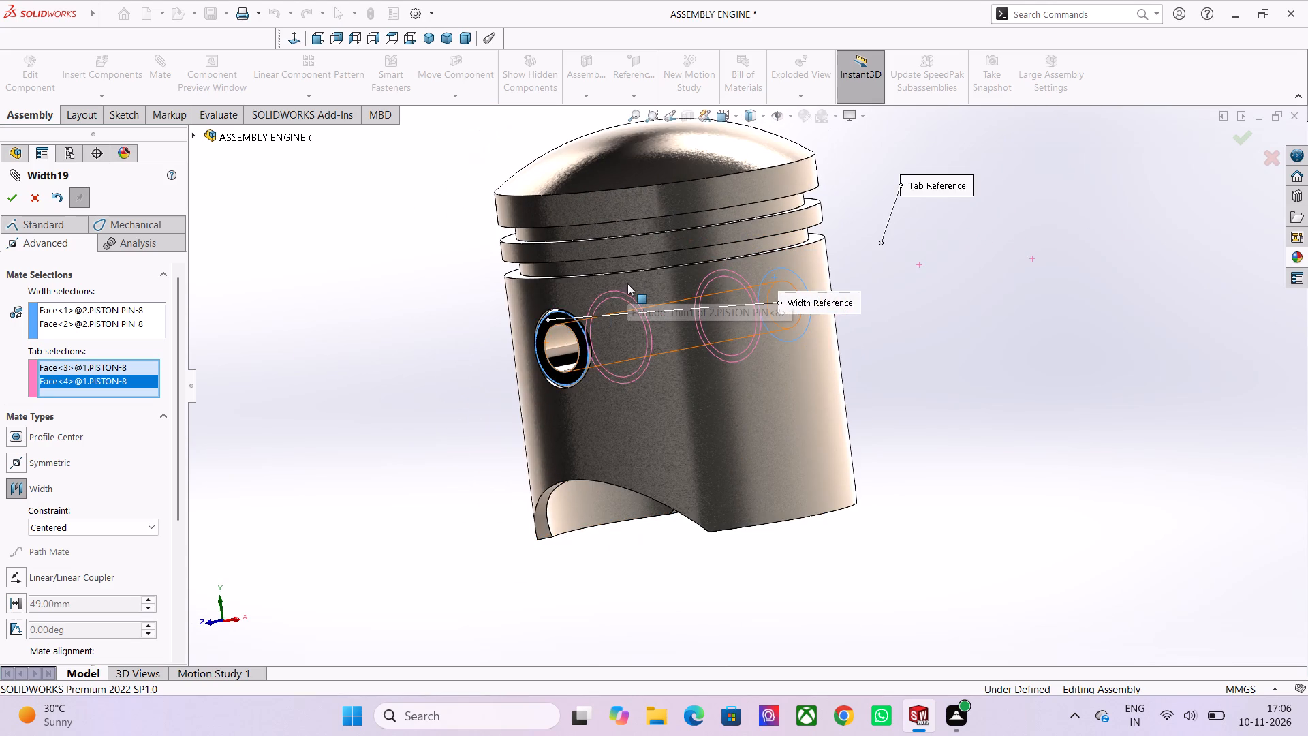
{"action": "scroll", "coordinate": [632, 285], "scroll_direction": "down", "scroll_amount": 2}
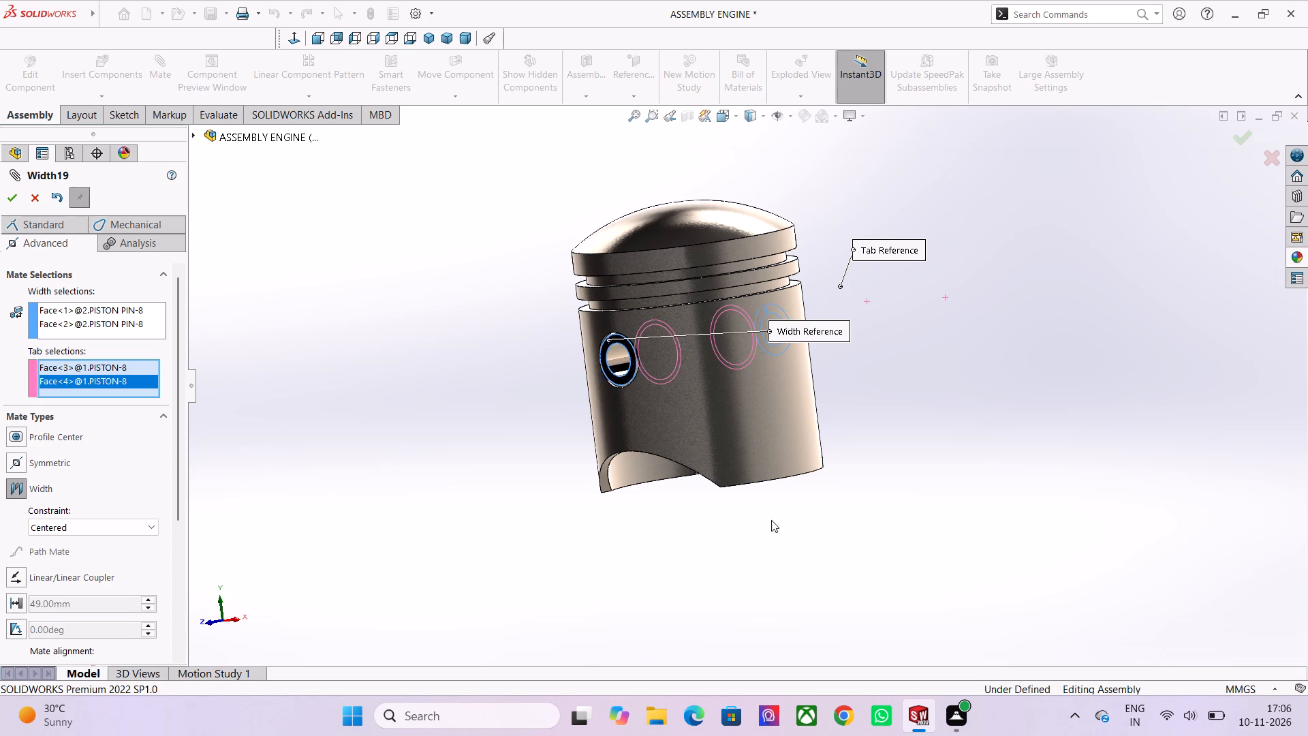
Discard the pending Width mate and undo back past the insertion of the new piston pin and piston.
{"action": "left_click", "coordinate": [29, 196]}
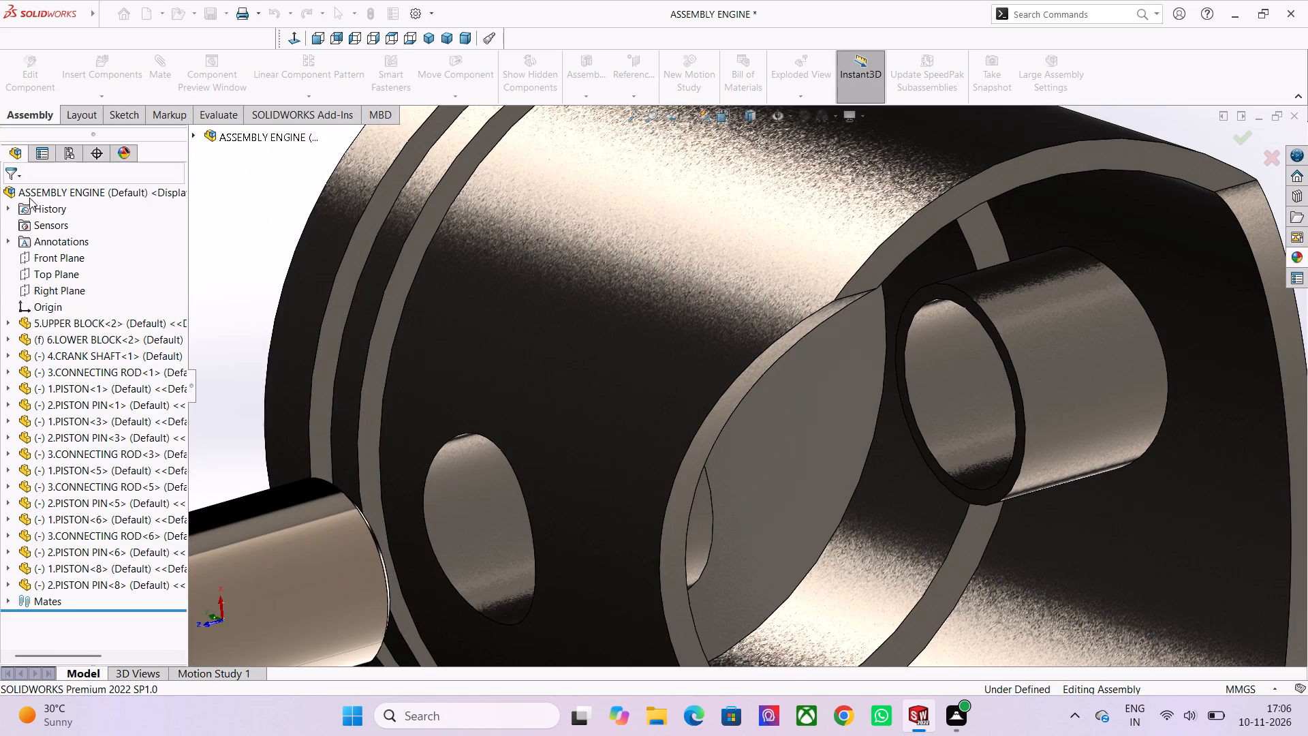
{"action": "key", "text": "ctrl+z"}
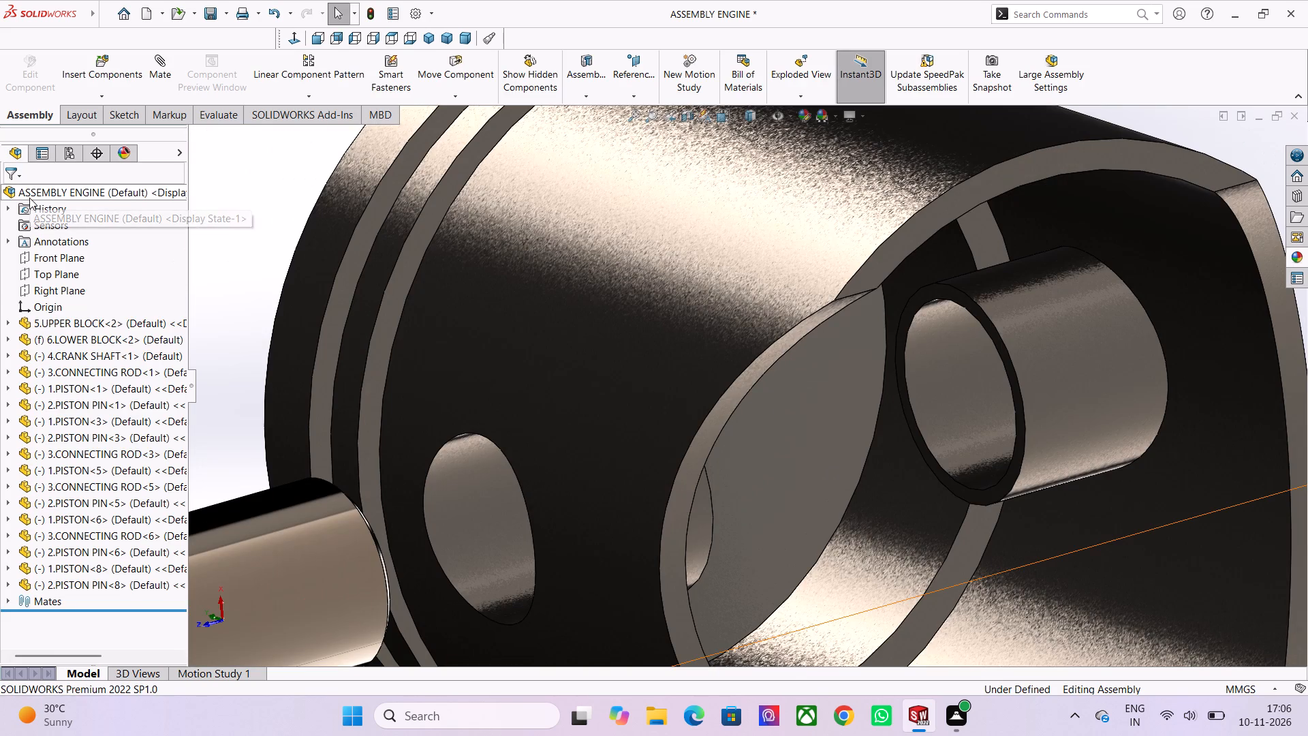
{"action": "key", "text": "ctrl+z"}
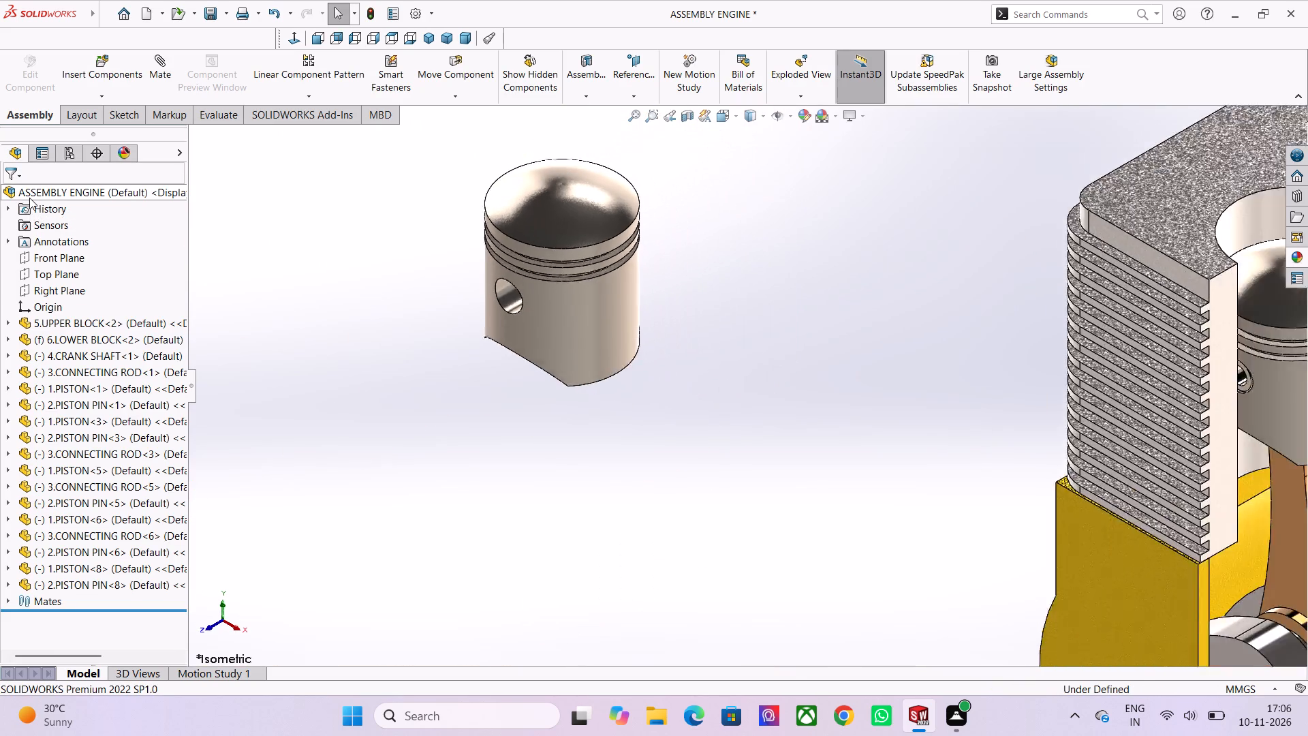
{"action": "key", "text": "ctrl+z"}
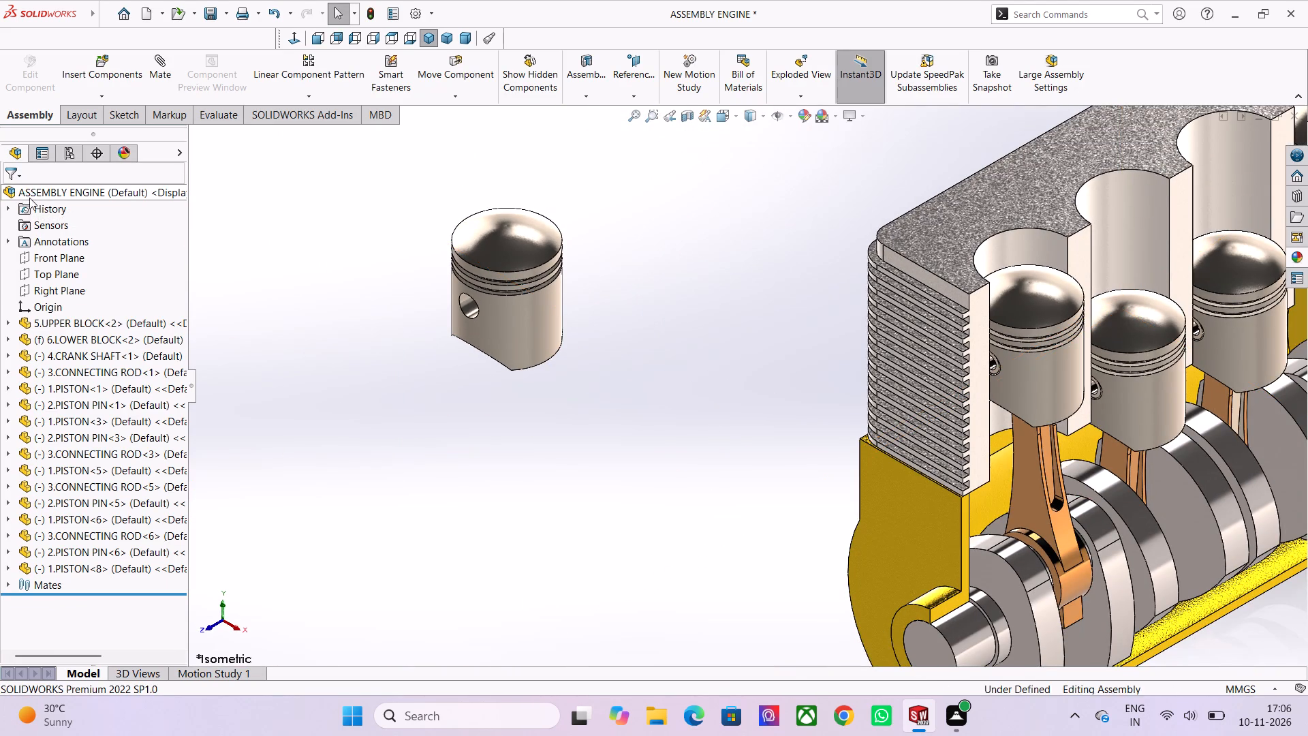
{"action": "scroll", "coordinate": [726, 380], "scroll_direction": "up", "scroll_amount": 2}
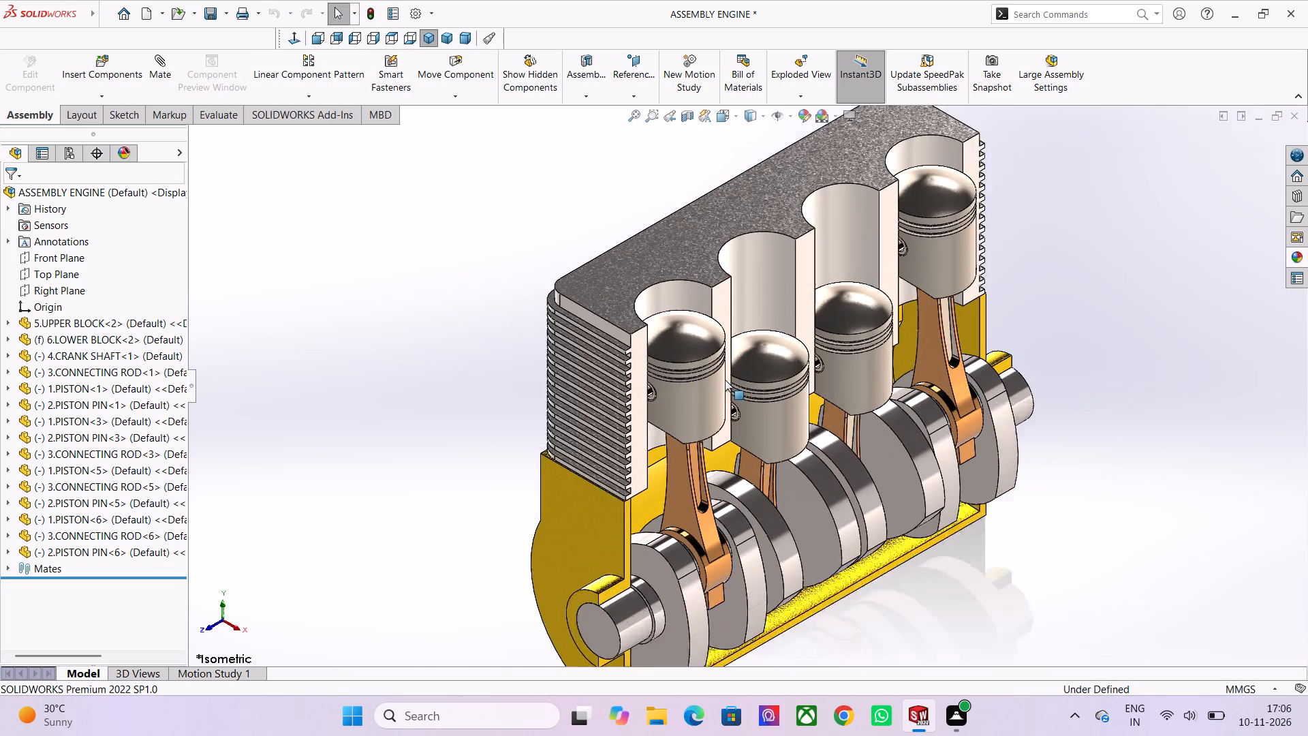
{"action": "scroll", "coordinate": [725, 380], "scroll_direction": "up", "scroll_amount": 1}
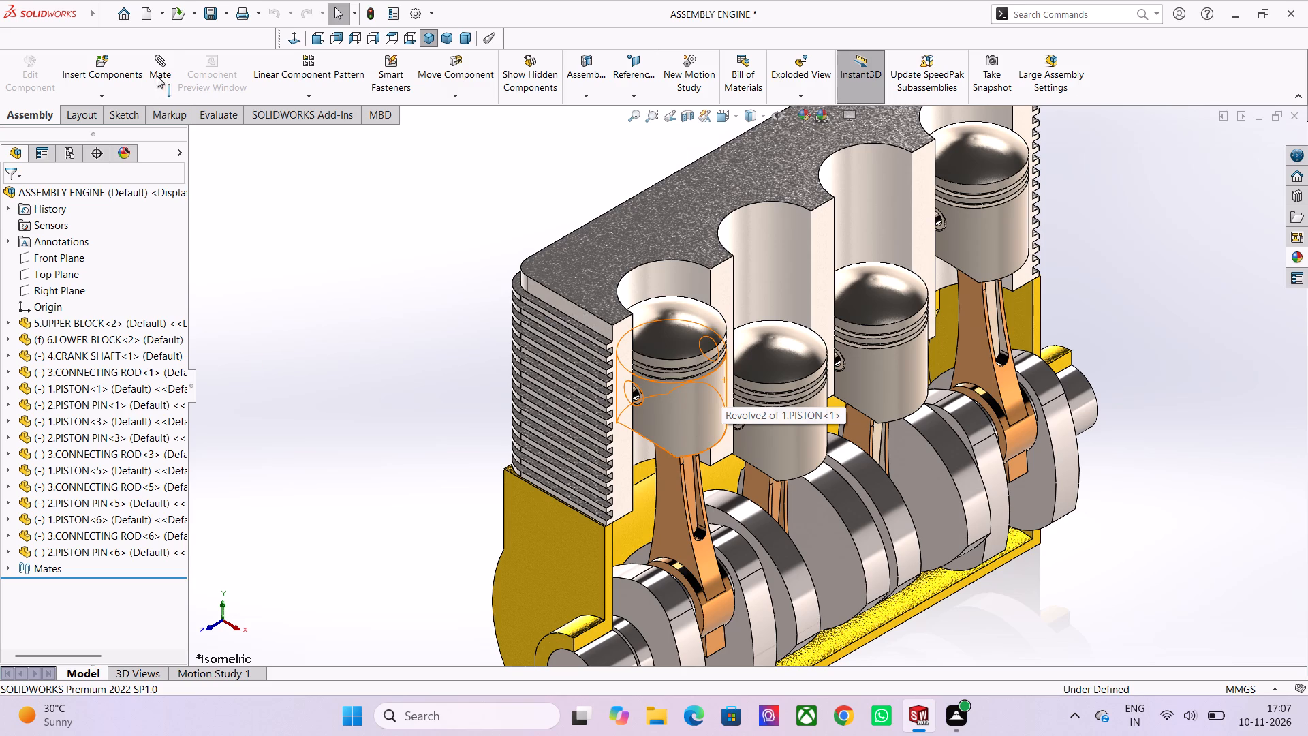
Load the 1.PISTON part from the ENGINE folder, in its Default configuration, as the component to insert.
{"action": "left_click", "coordinate": [112, 65]}
{"action": "left_click", "coordinate": [58, 484]}
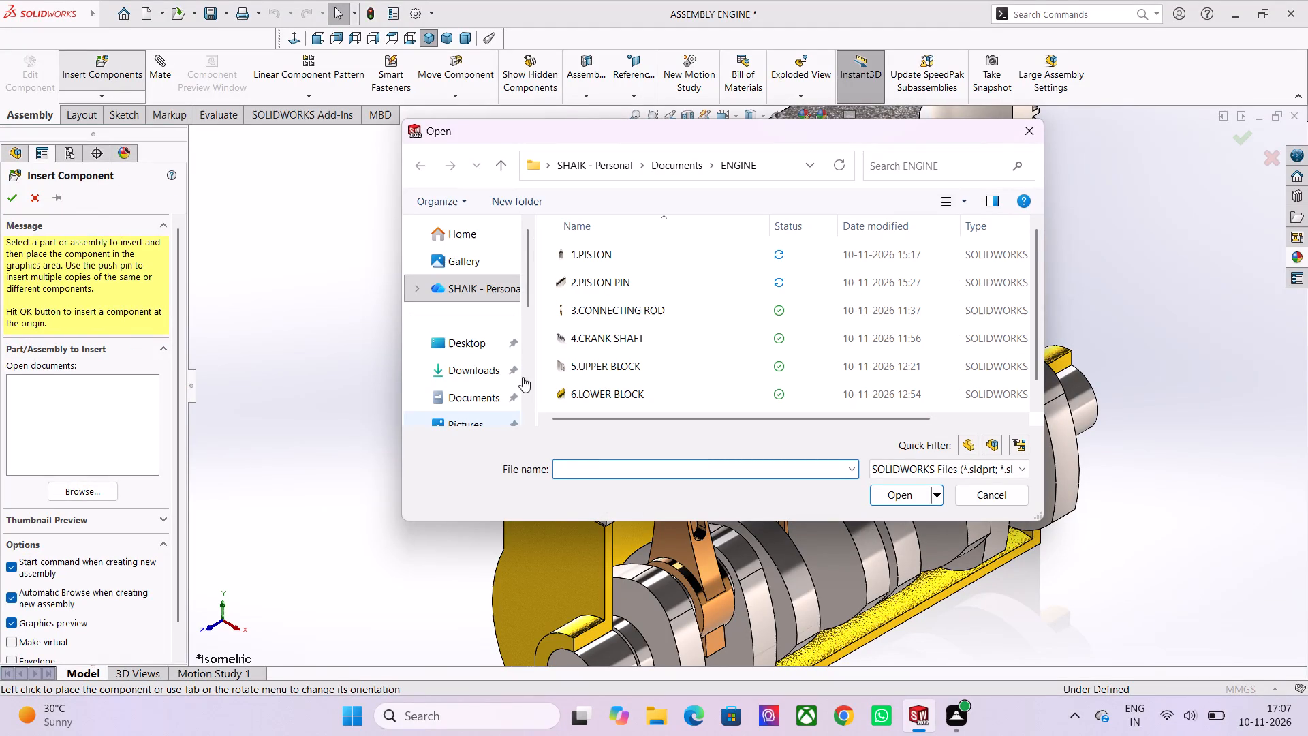
{"action": "scroll", "coordinate": [620, 290], "scroll_direction": "up", "scroll_amount": 2}
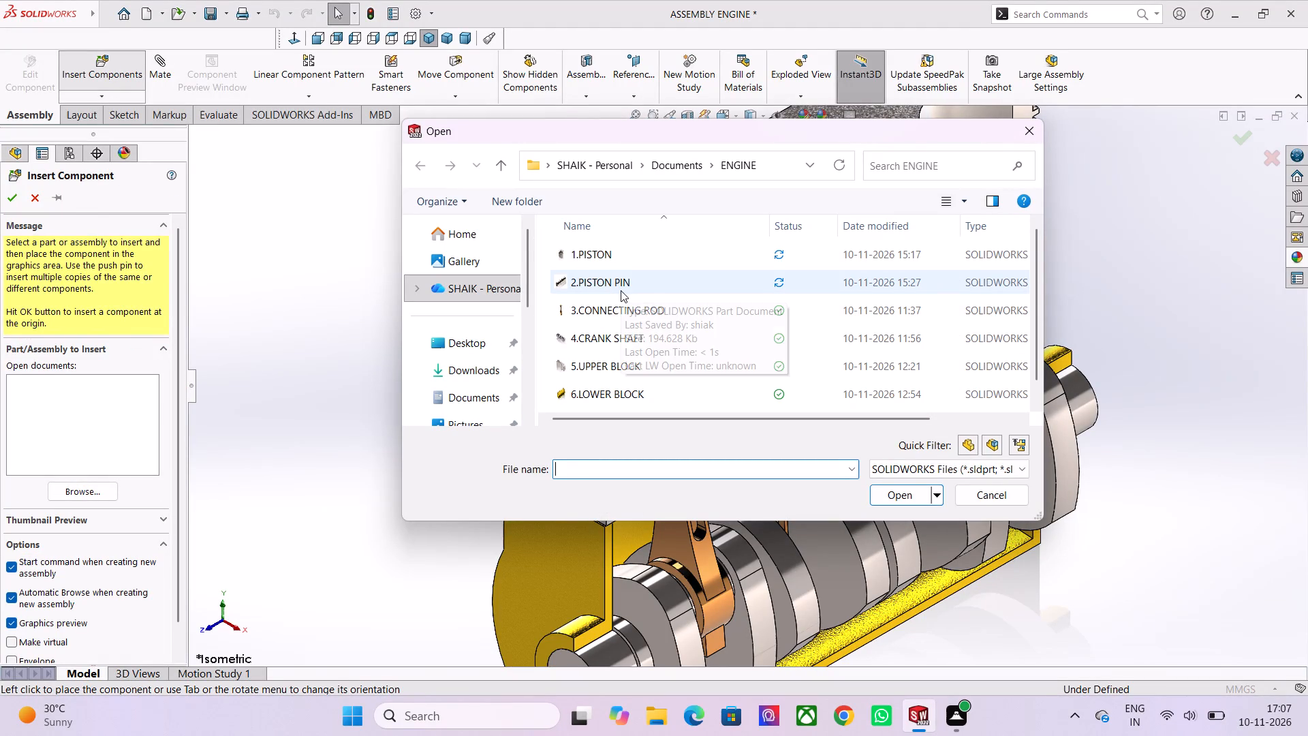
{"action": "left_click", "coordinate": [612, 257]}
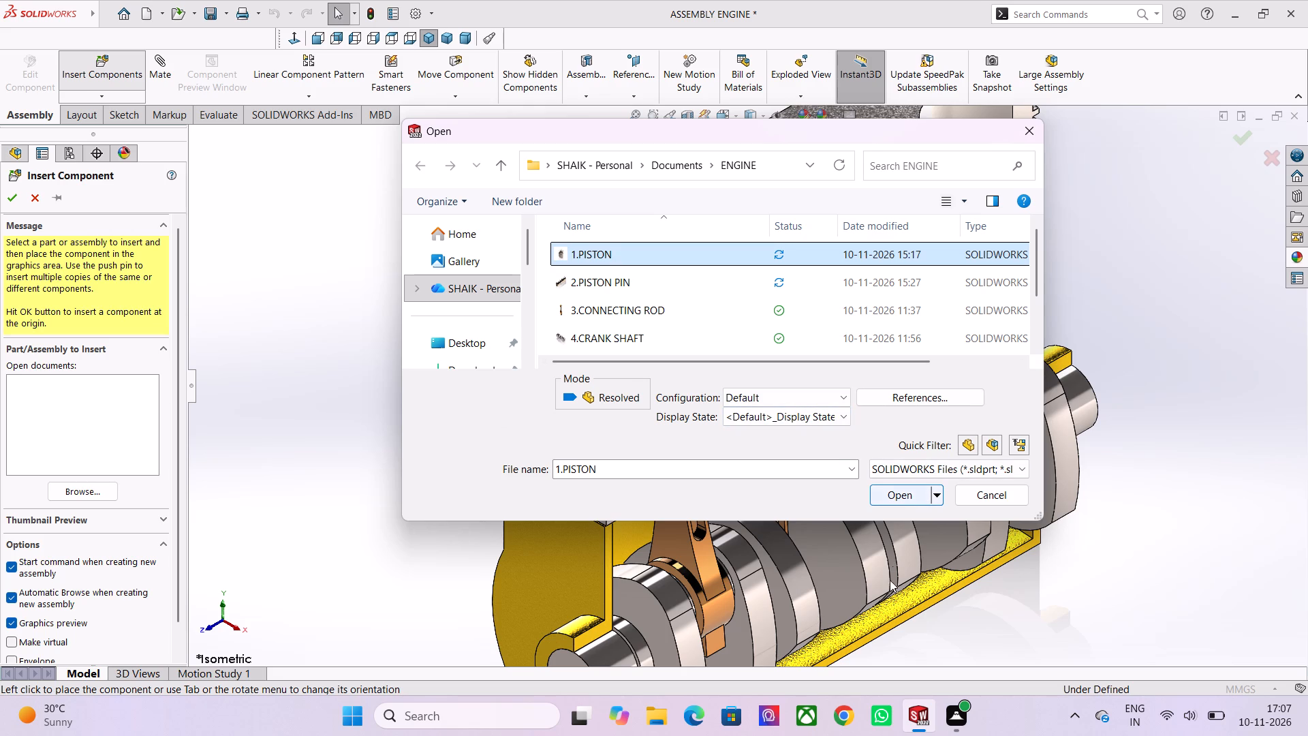
{"action": "left_click", "coordinate": [890, 494]}
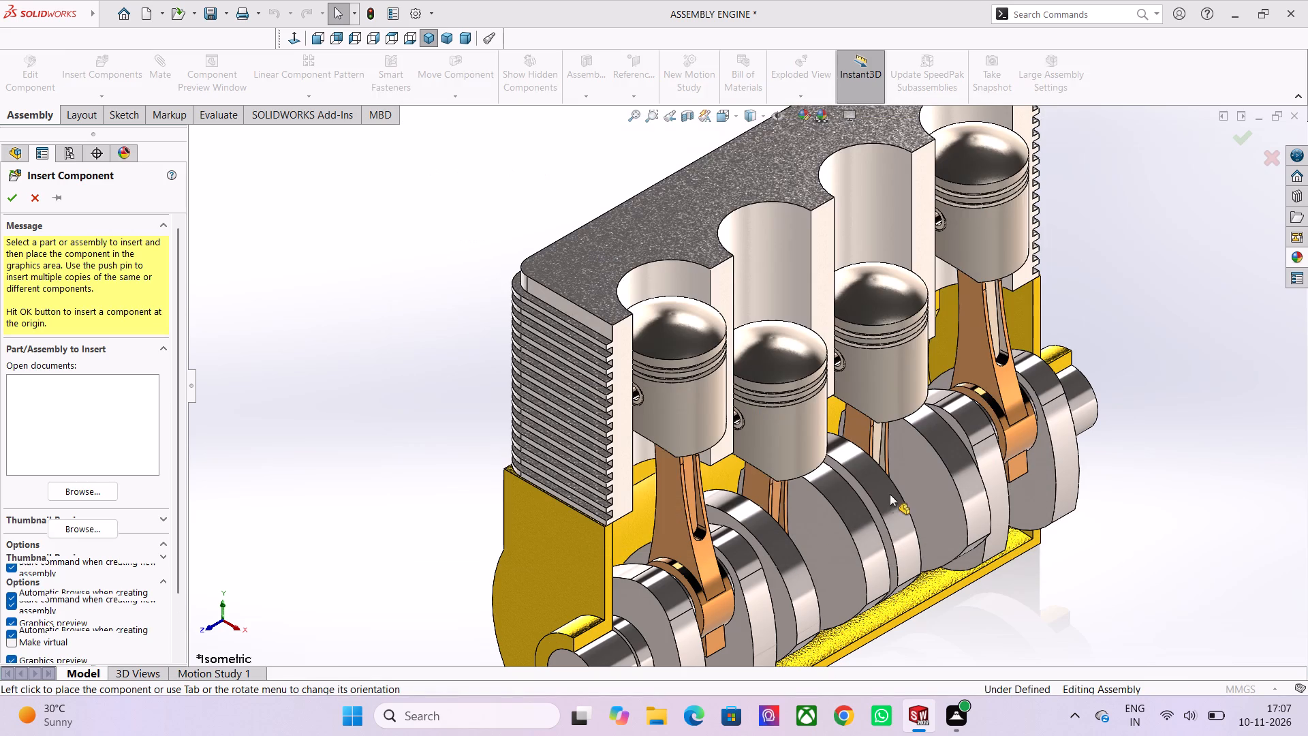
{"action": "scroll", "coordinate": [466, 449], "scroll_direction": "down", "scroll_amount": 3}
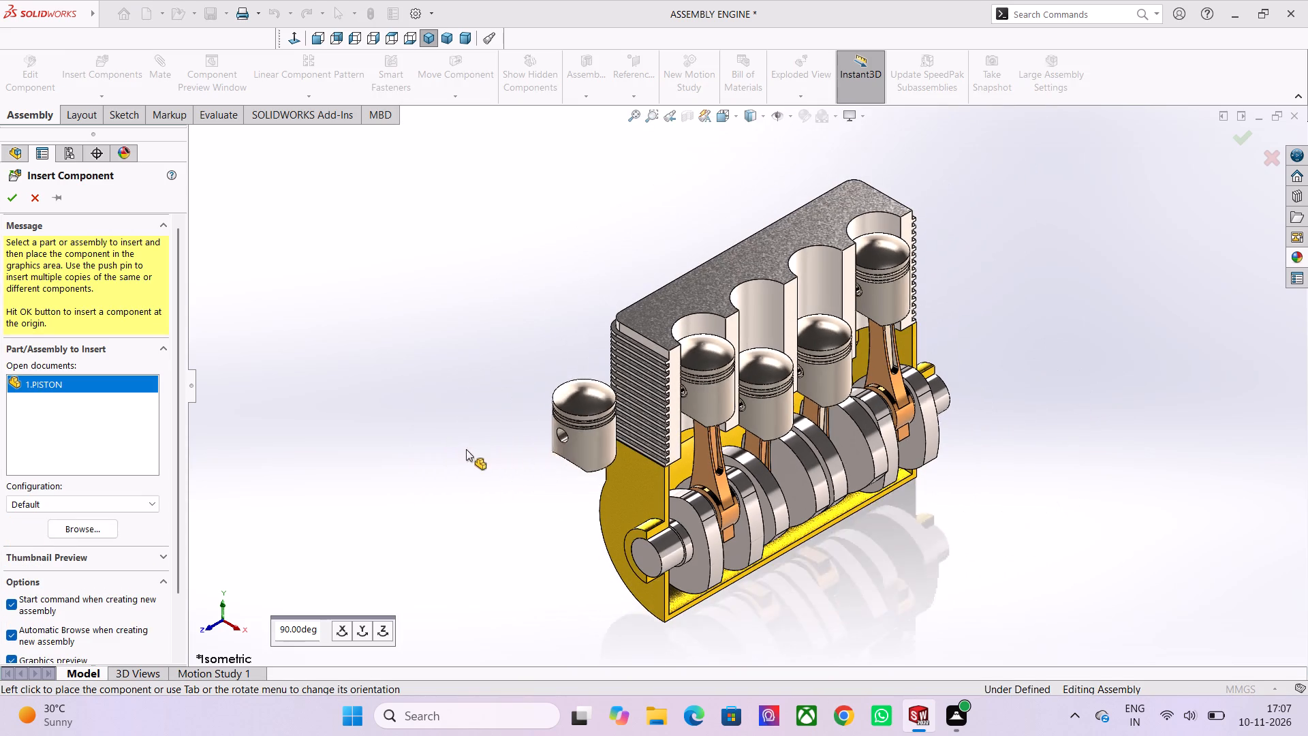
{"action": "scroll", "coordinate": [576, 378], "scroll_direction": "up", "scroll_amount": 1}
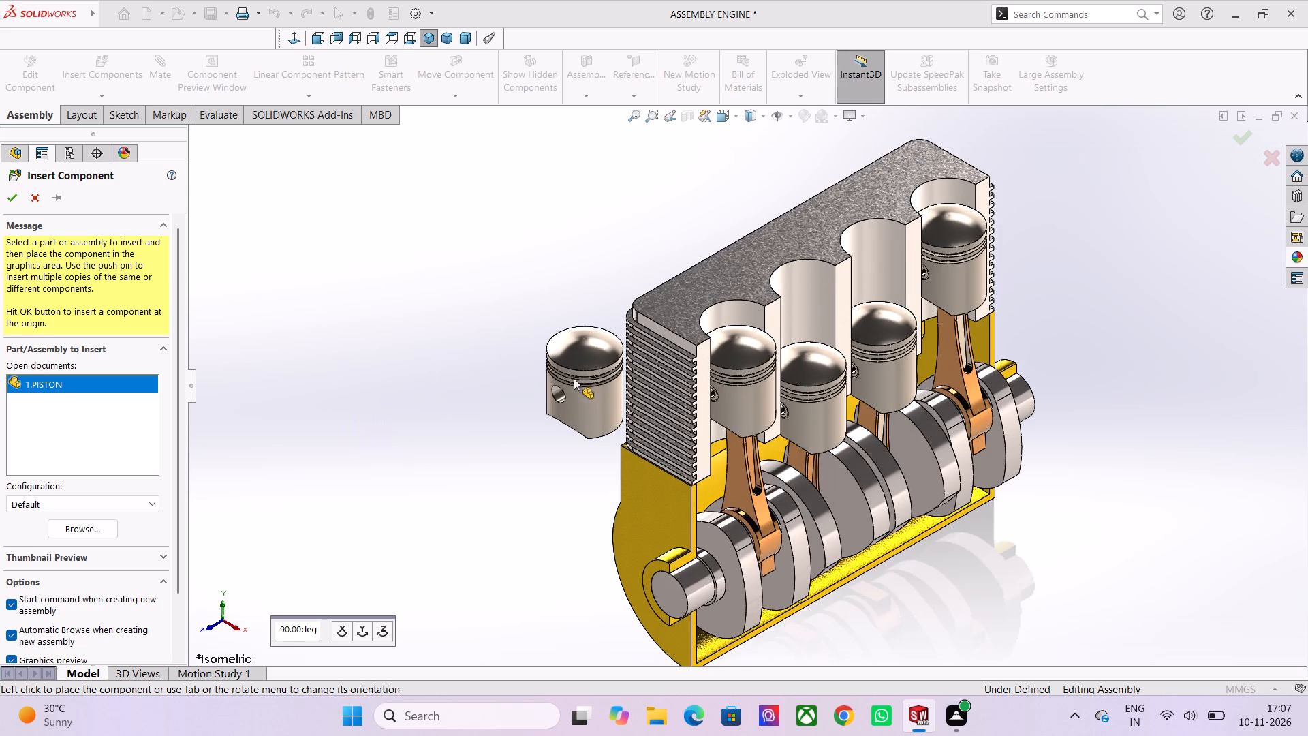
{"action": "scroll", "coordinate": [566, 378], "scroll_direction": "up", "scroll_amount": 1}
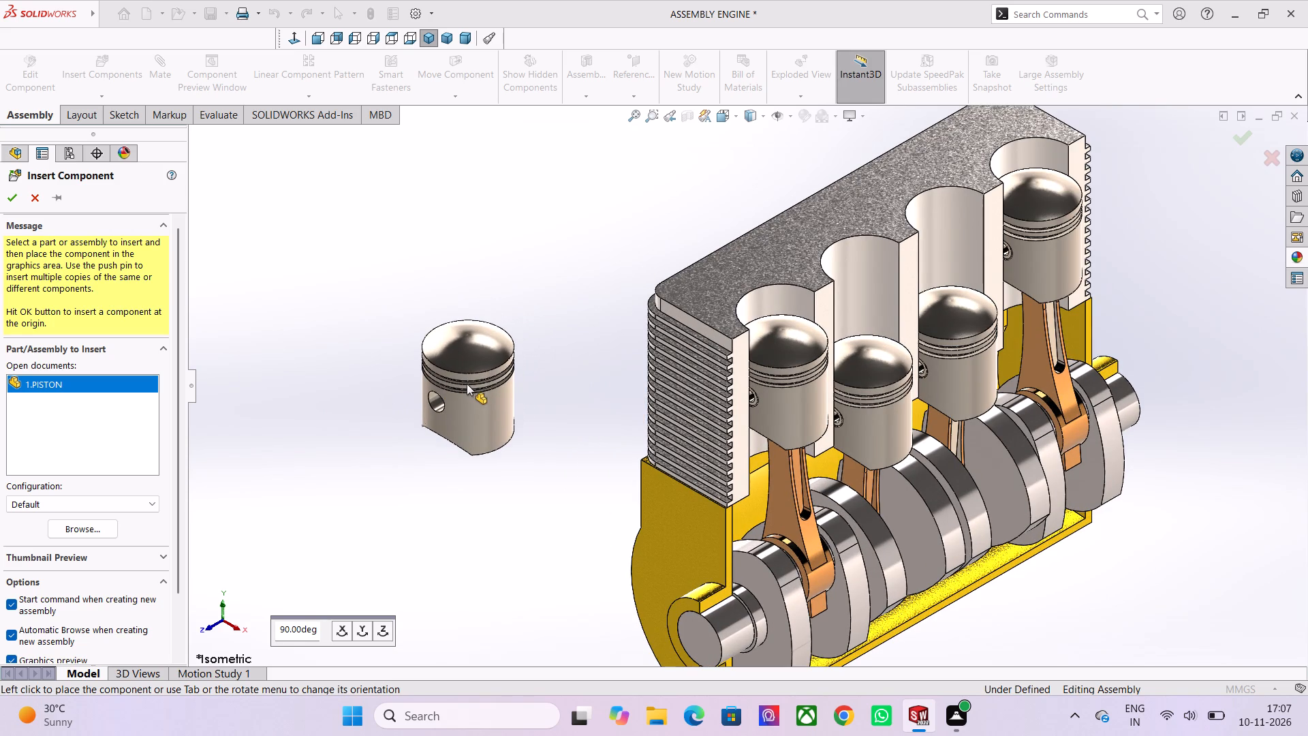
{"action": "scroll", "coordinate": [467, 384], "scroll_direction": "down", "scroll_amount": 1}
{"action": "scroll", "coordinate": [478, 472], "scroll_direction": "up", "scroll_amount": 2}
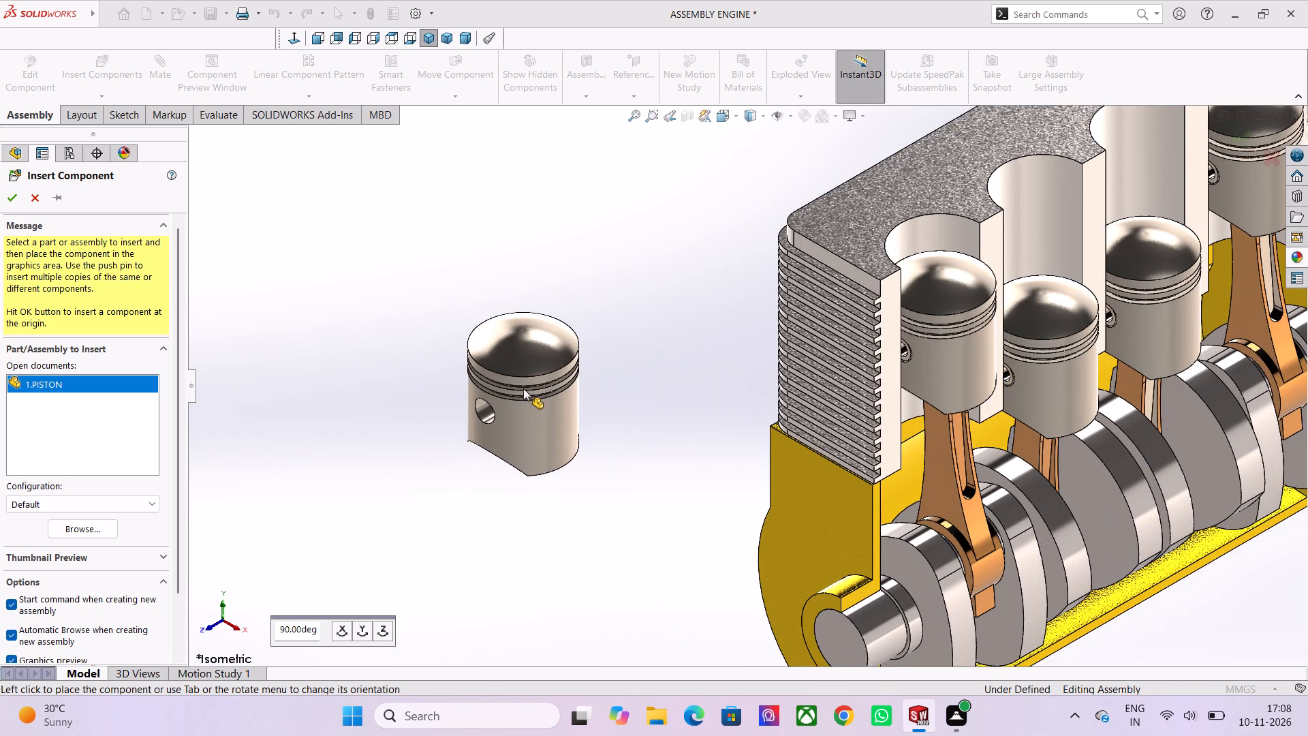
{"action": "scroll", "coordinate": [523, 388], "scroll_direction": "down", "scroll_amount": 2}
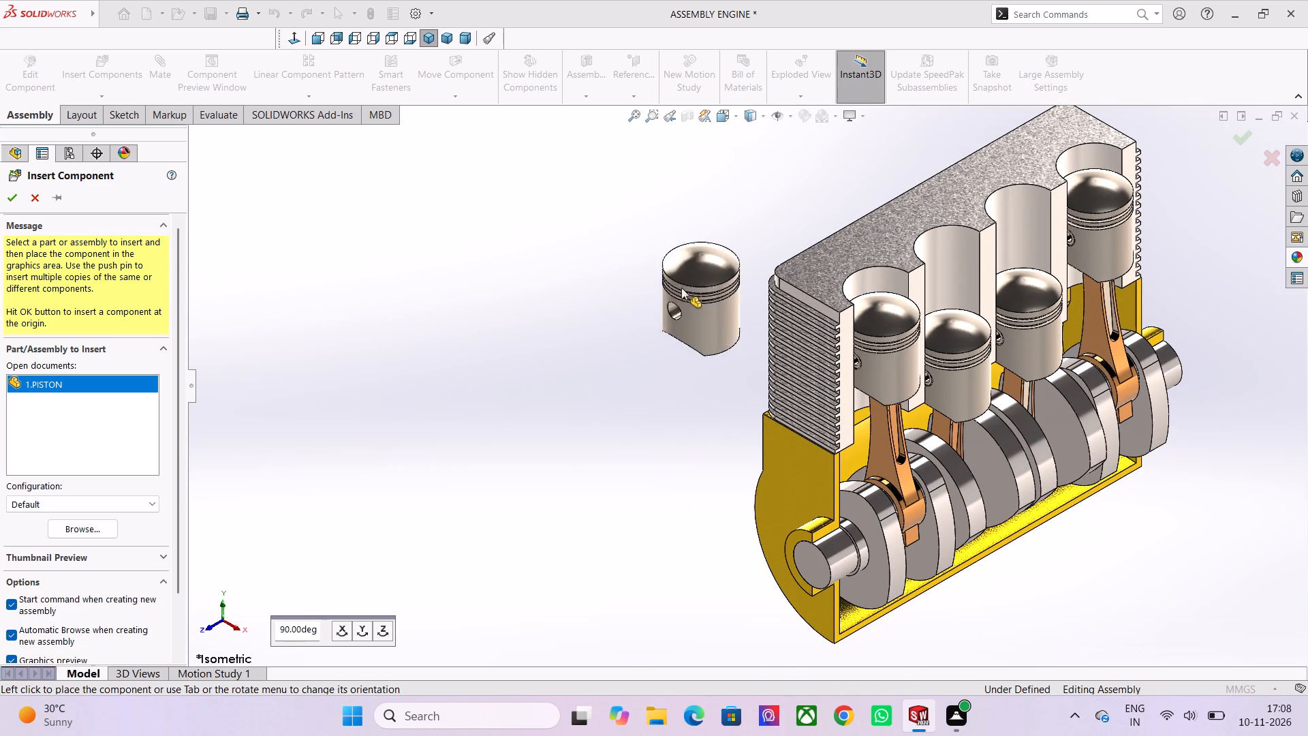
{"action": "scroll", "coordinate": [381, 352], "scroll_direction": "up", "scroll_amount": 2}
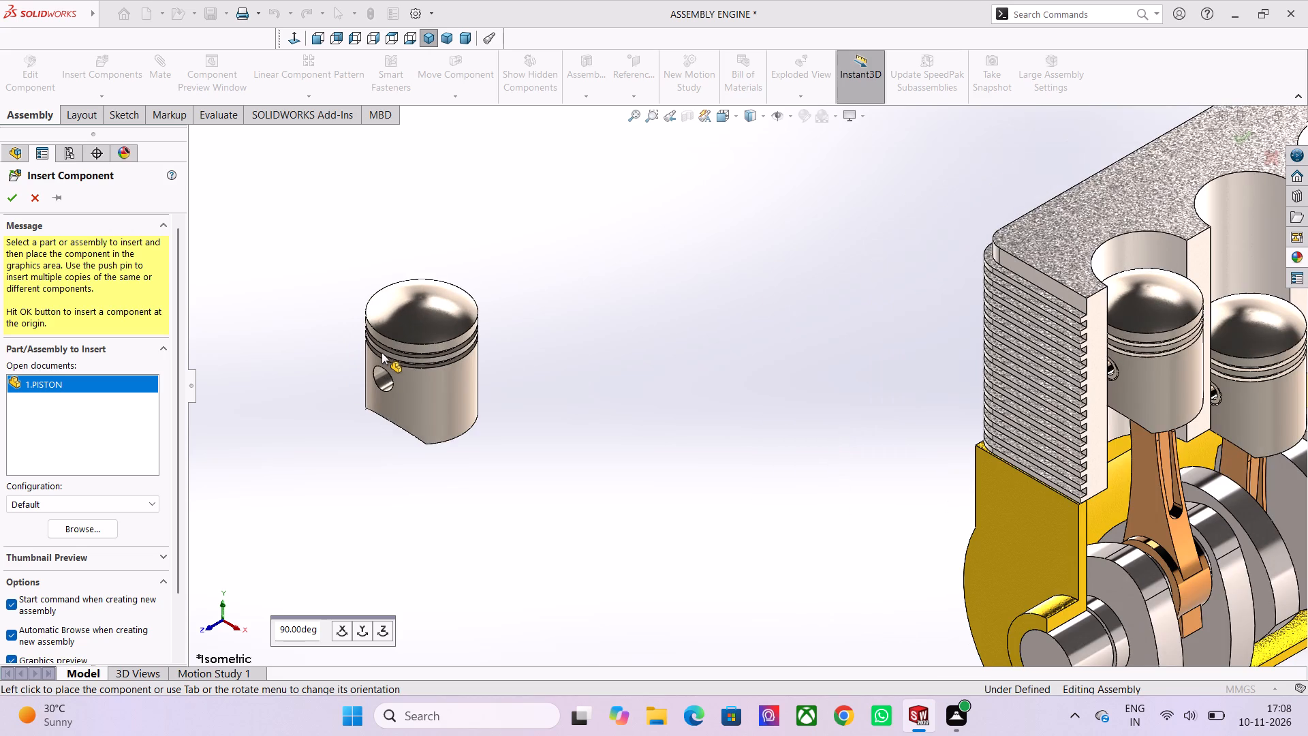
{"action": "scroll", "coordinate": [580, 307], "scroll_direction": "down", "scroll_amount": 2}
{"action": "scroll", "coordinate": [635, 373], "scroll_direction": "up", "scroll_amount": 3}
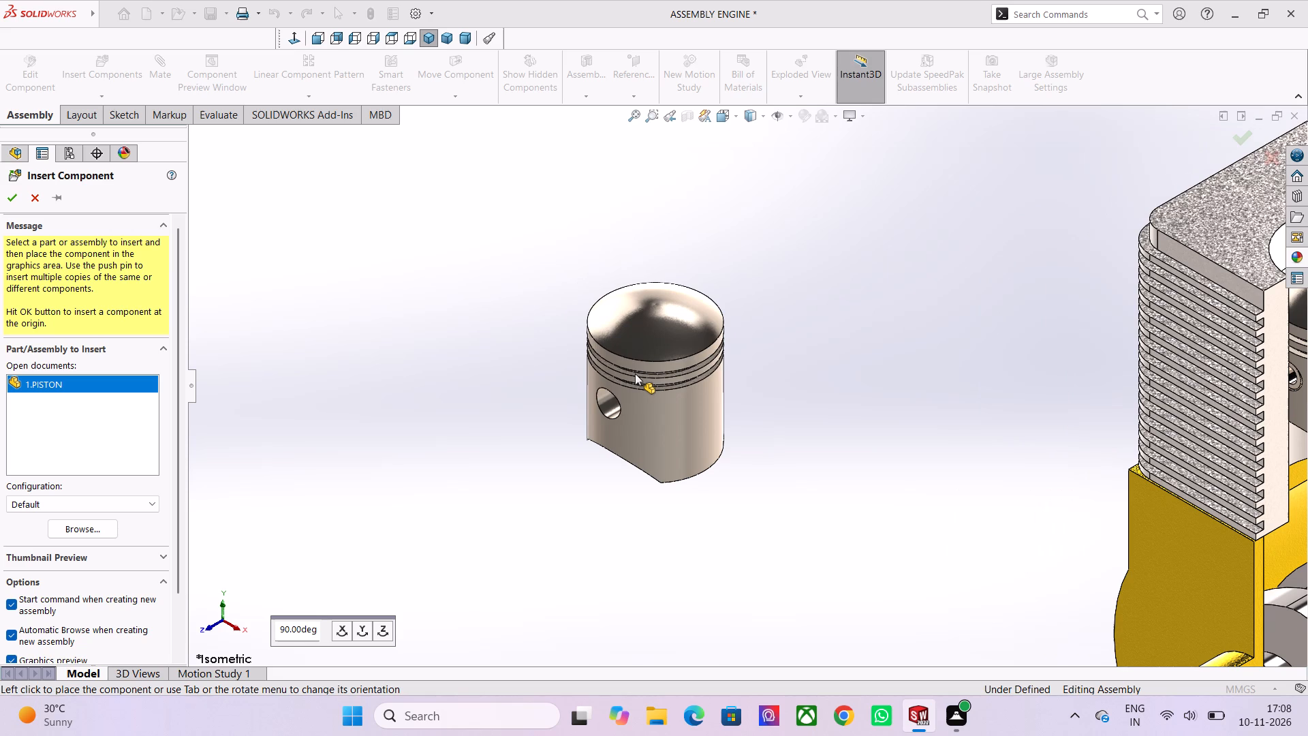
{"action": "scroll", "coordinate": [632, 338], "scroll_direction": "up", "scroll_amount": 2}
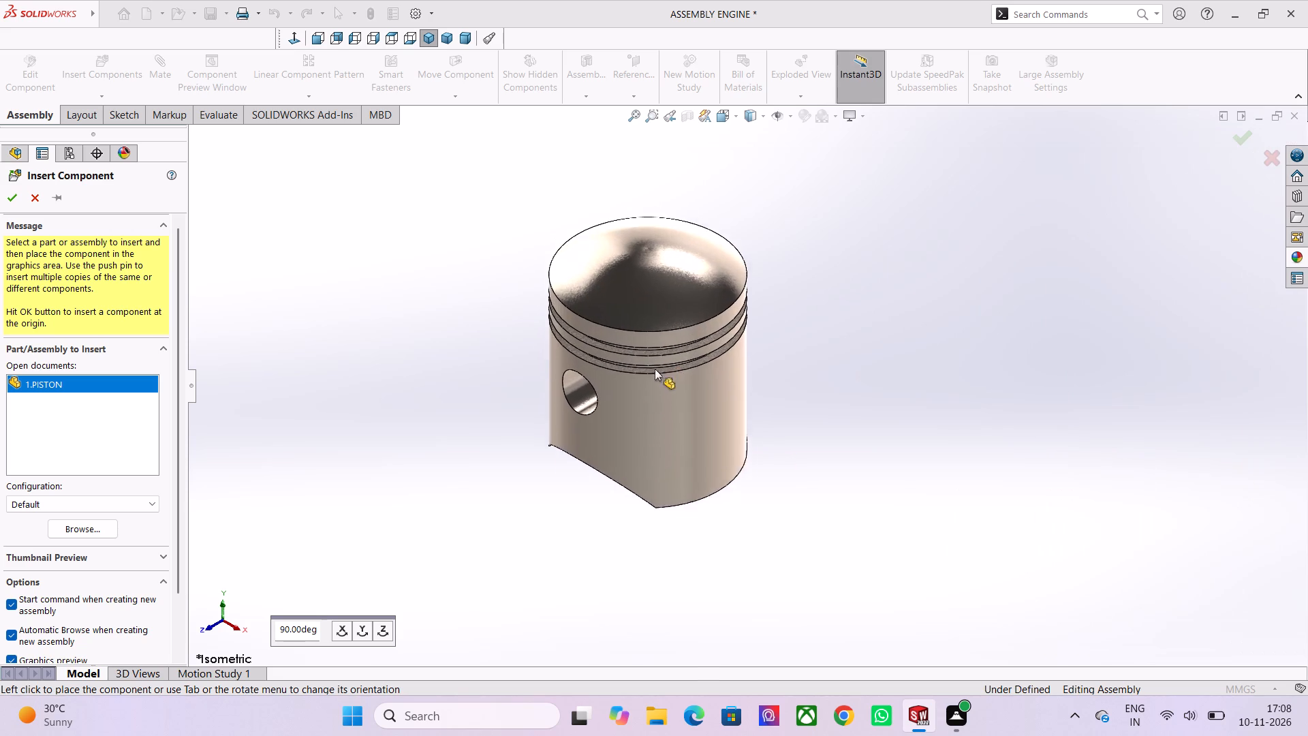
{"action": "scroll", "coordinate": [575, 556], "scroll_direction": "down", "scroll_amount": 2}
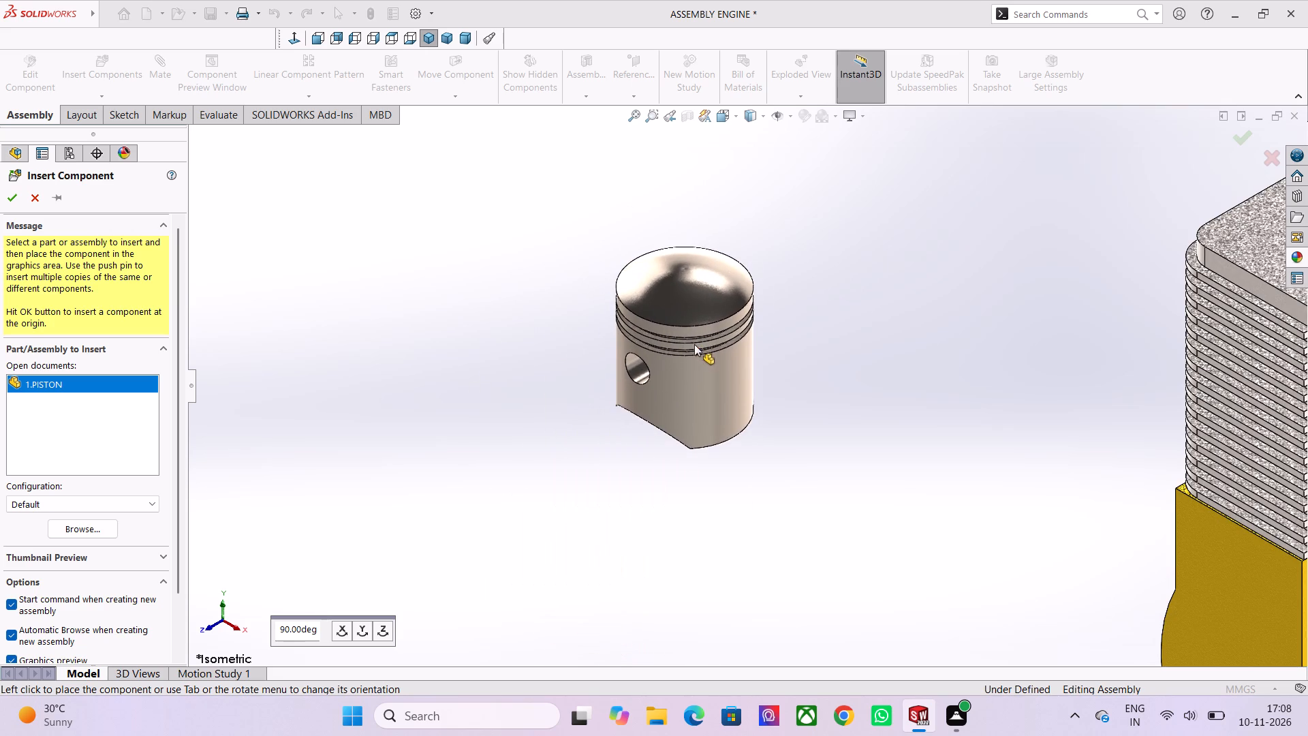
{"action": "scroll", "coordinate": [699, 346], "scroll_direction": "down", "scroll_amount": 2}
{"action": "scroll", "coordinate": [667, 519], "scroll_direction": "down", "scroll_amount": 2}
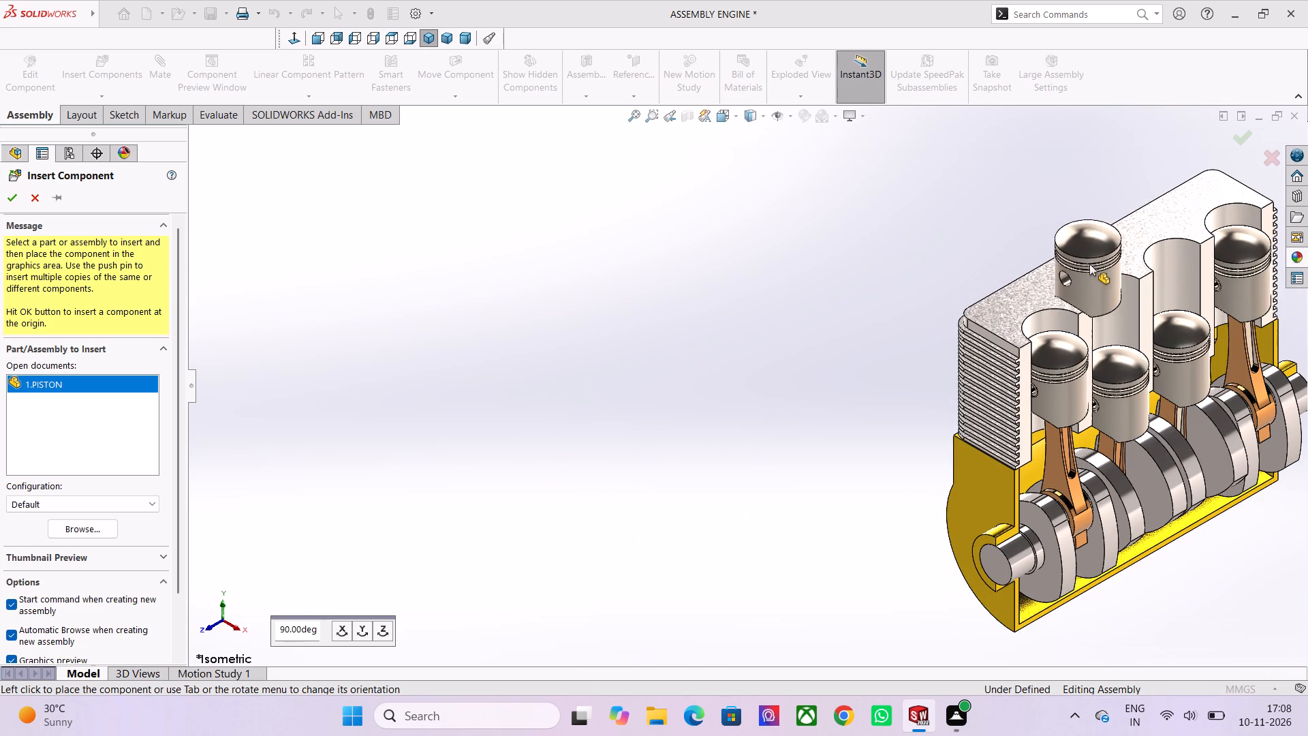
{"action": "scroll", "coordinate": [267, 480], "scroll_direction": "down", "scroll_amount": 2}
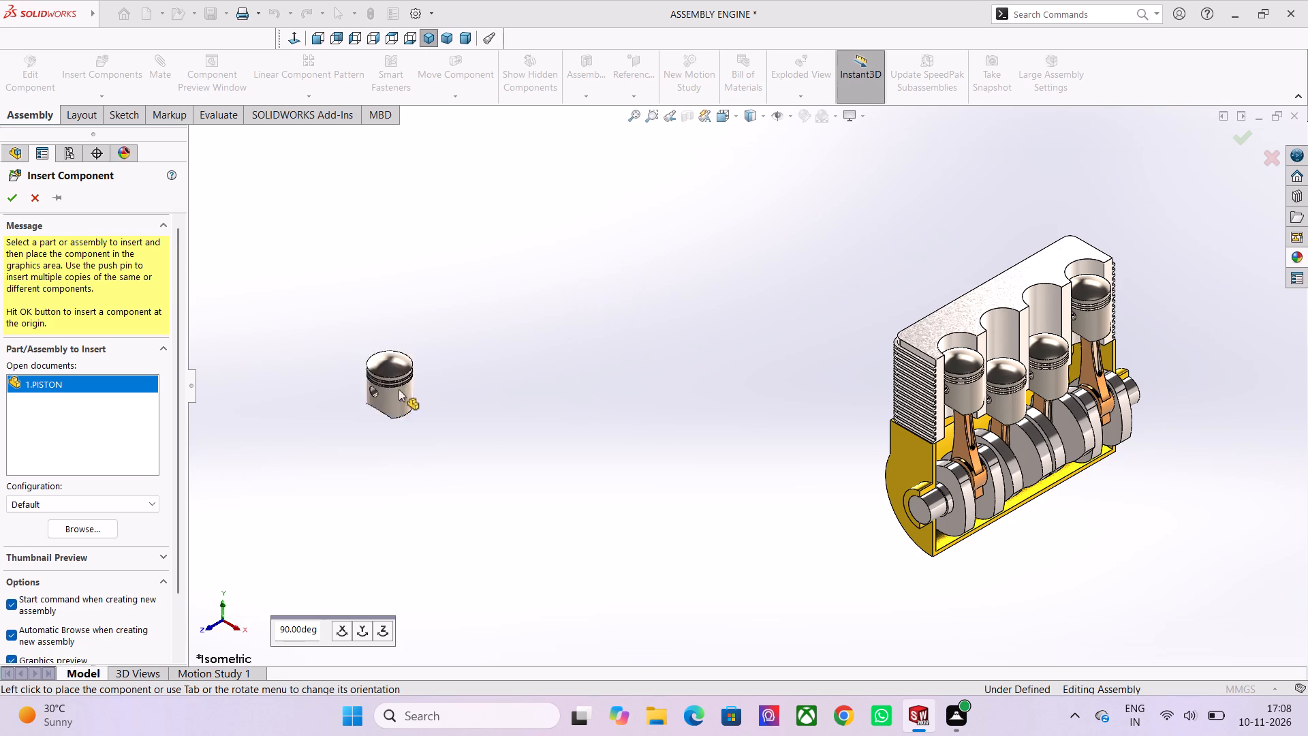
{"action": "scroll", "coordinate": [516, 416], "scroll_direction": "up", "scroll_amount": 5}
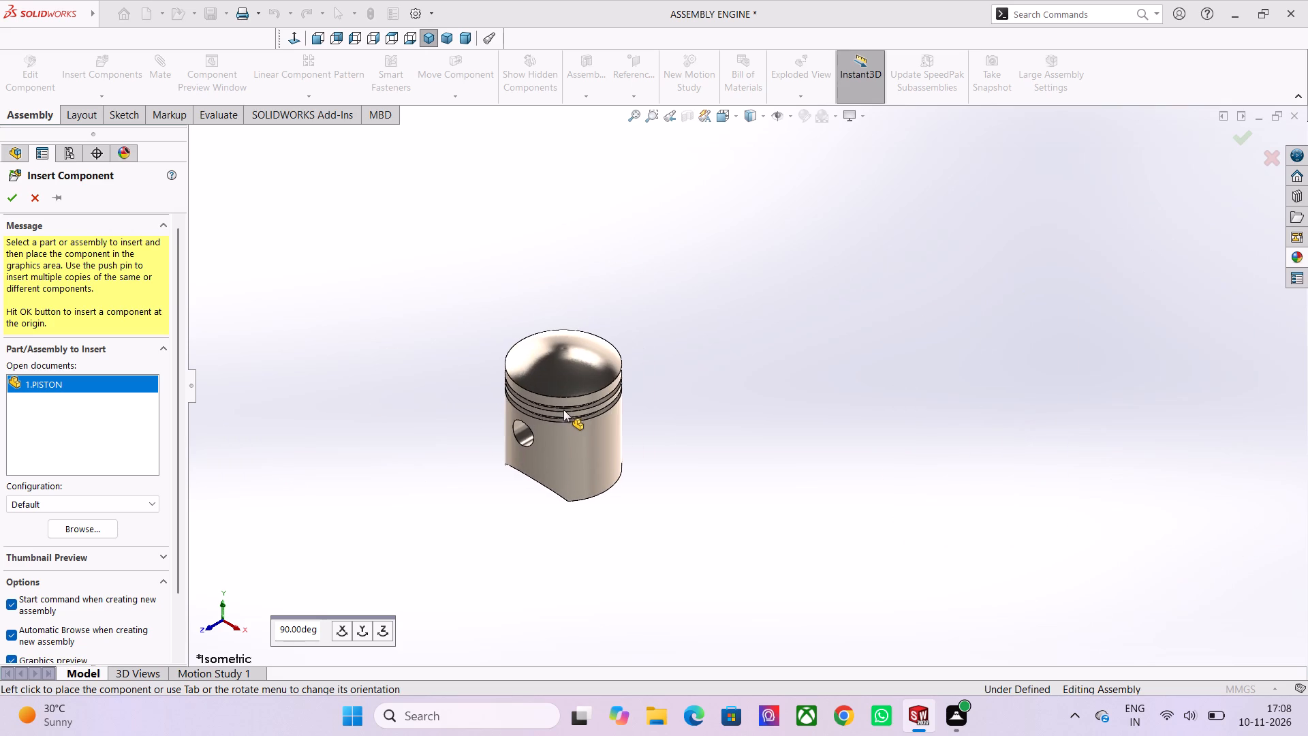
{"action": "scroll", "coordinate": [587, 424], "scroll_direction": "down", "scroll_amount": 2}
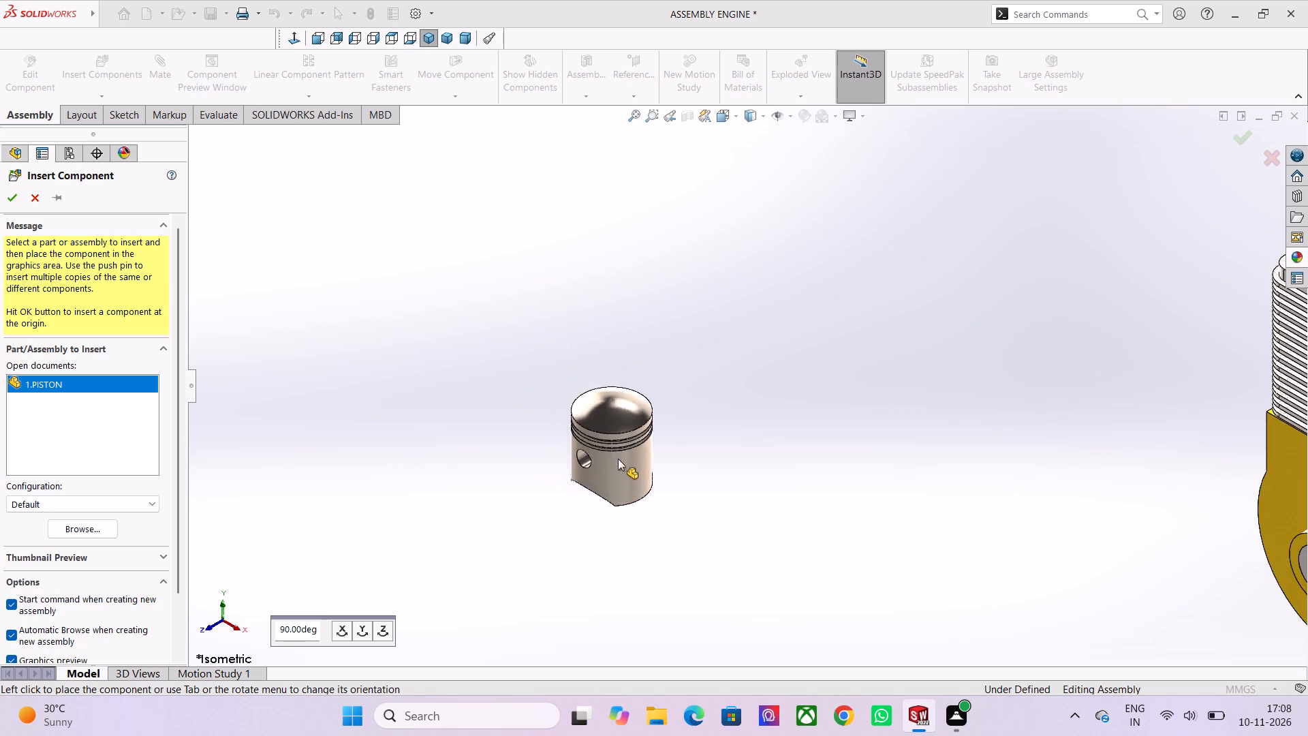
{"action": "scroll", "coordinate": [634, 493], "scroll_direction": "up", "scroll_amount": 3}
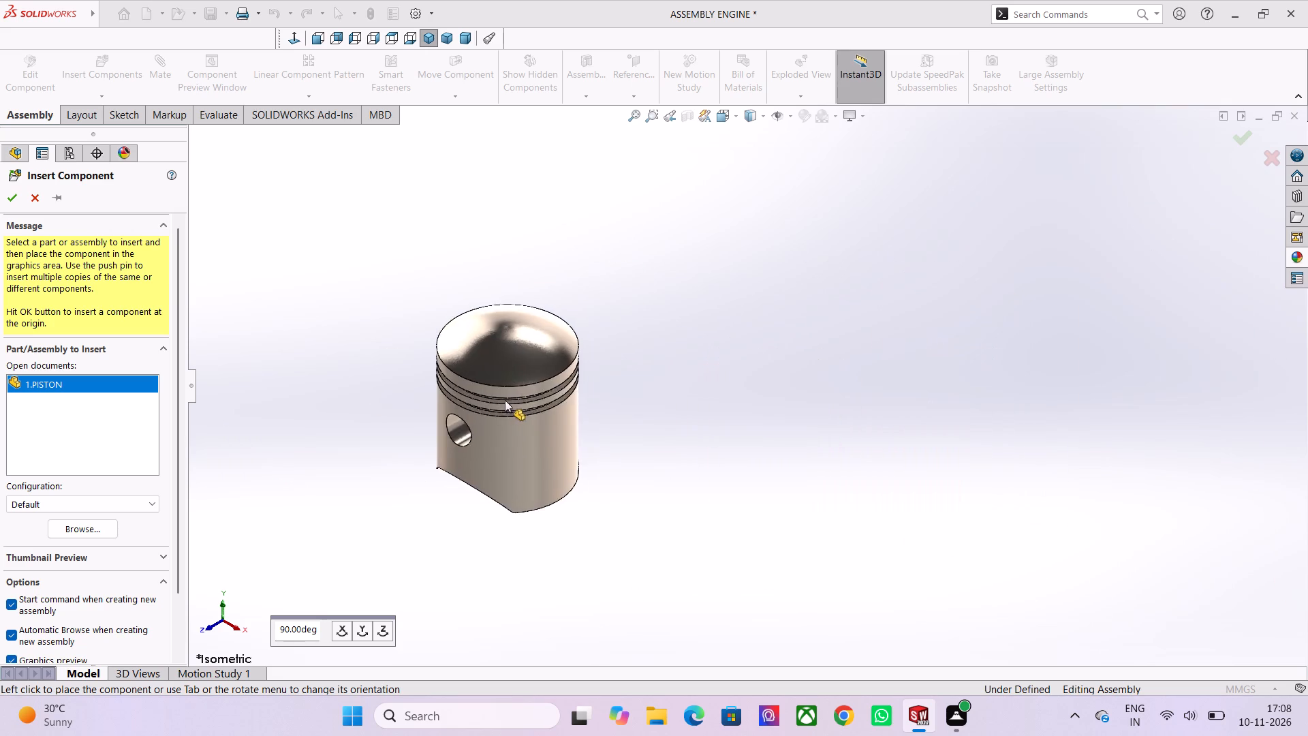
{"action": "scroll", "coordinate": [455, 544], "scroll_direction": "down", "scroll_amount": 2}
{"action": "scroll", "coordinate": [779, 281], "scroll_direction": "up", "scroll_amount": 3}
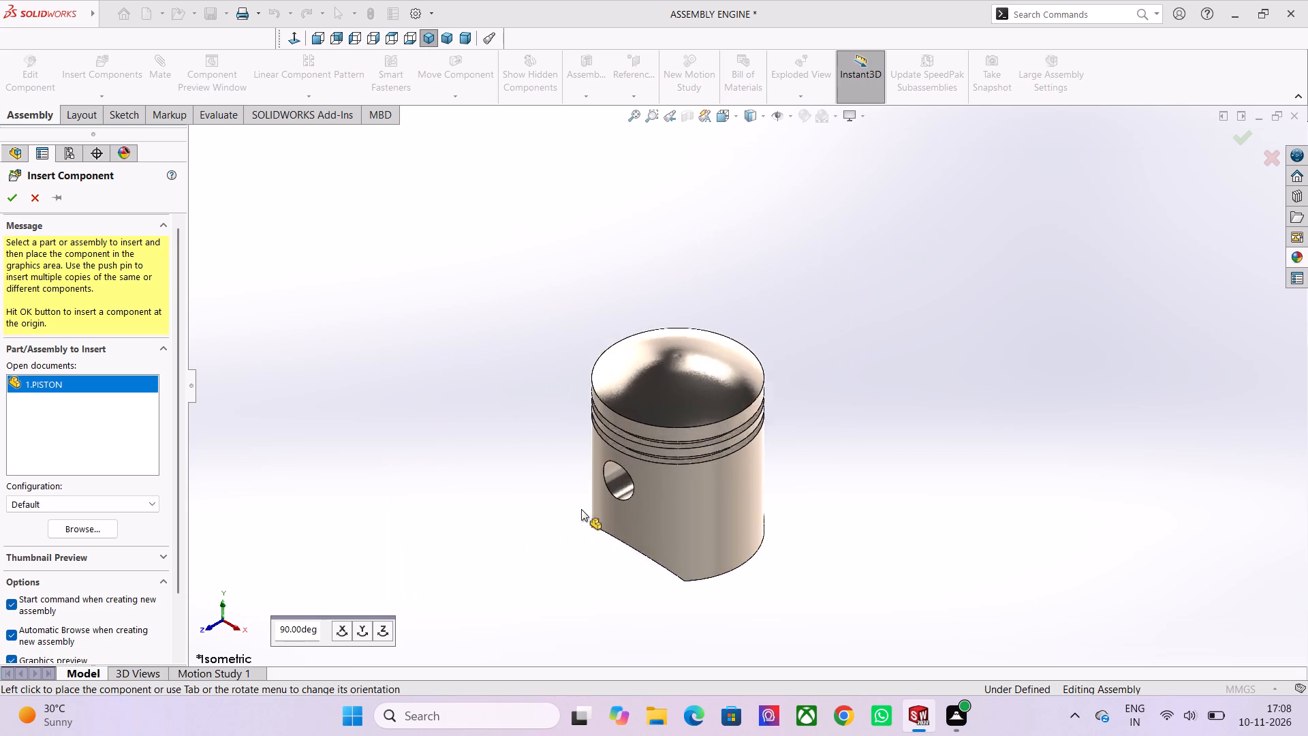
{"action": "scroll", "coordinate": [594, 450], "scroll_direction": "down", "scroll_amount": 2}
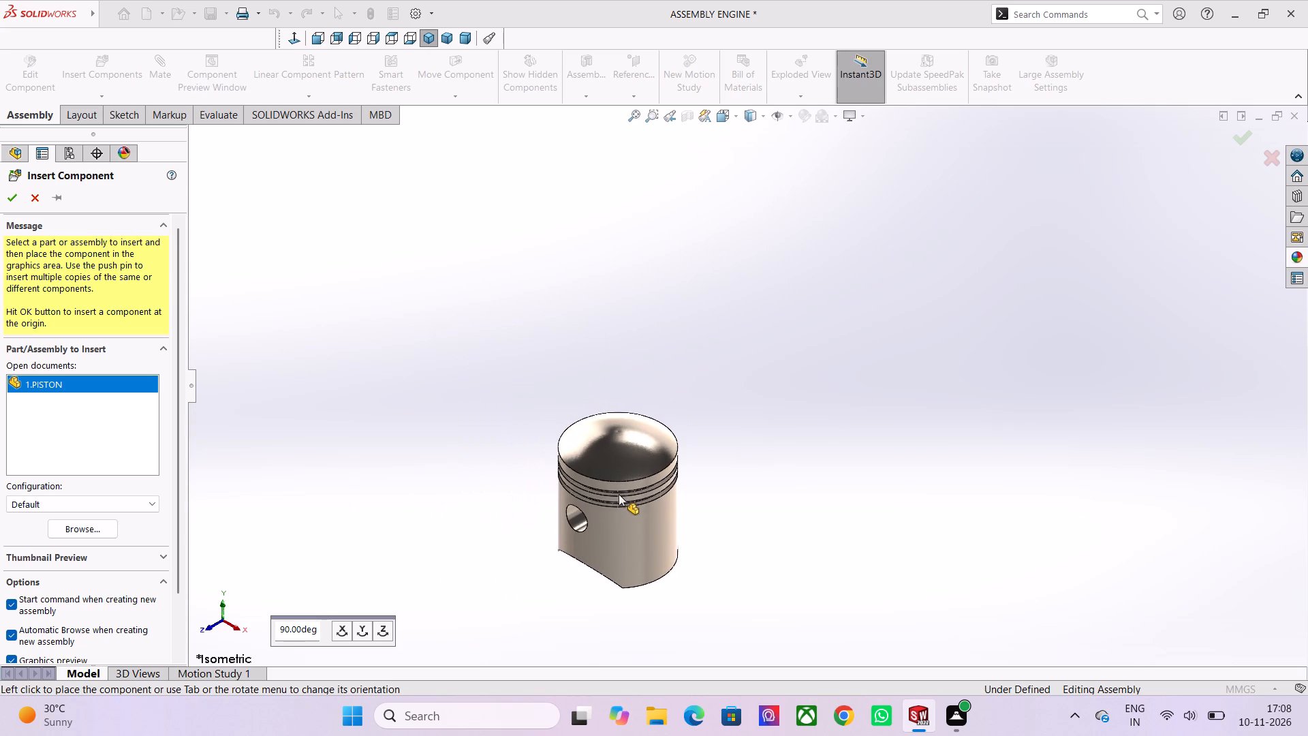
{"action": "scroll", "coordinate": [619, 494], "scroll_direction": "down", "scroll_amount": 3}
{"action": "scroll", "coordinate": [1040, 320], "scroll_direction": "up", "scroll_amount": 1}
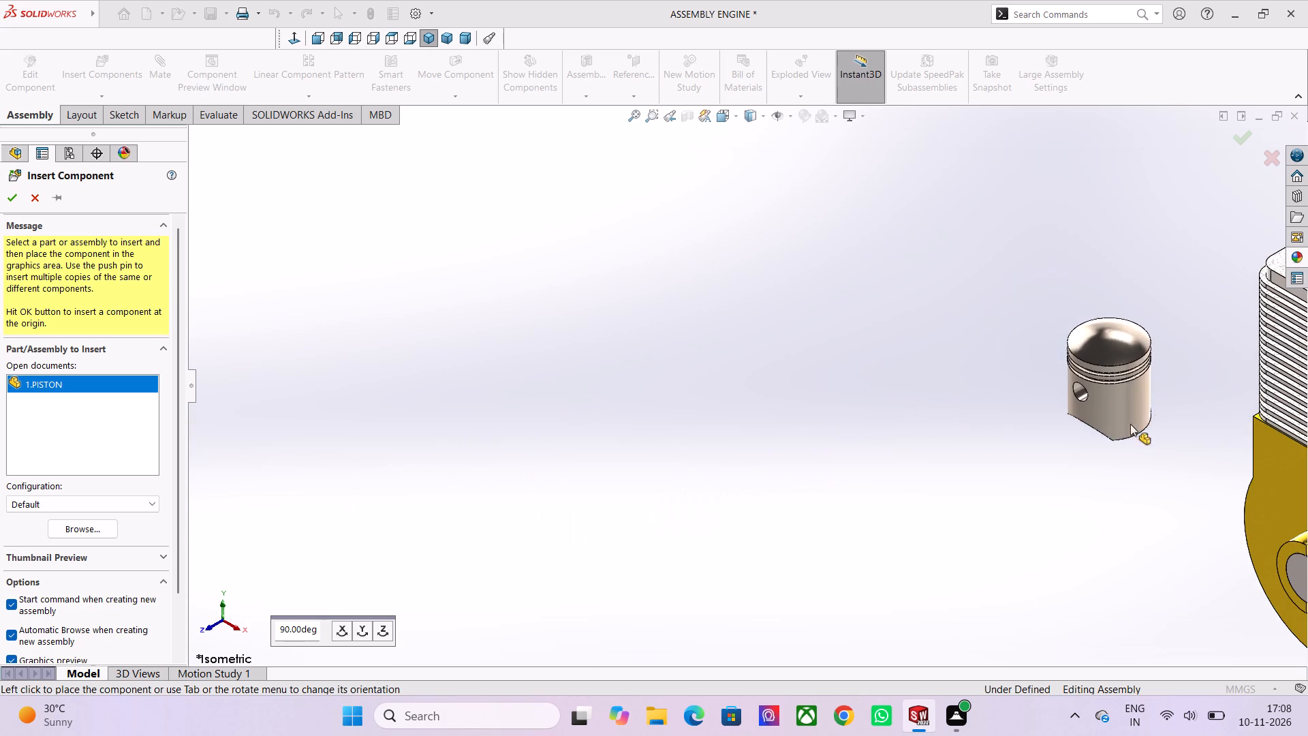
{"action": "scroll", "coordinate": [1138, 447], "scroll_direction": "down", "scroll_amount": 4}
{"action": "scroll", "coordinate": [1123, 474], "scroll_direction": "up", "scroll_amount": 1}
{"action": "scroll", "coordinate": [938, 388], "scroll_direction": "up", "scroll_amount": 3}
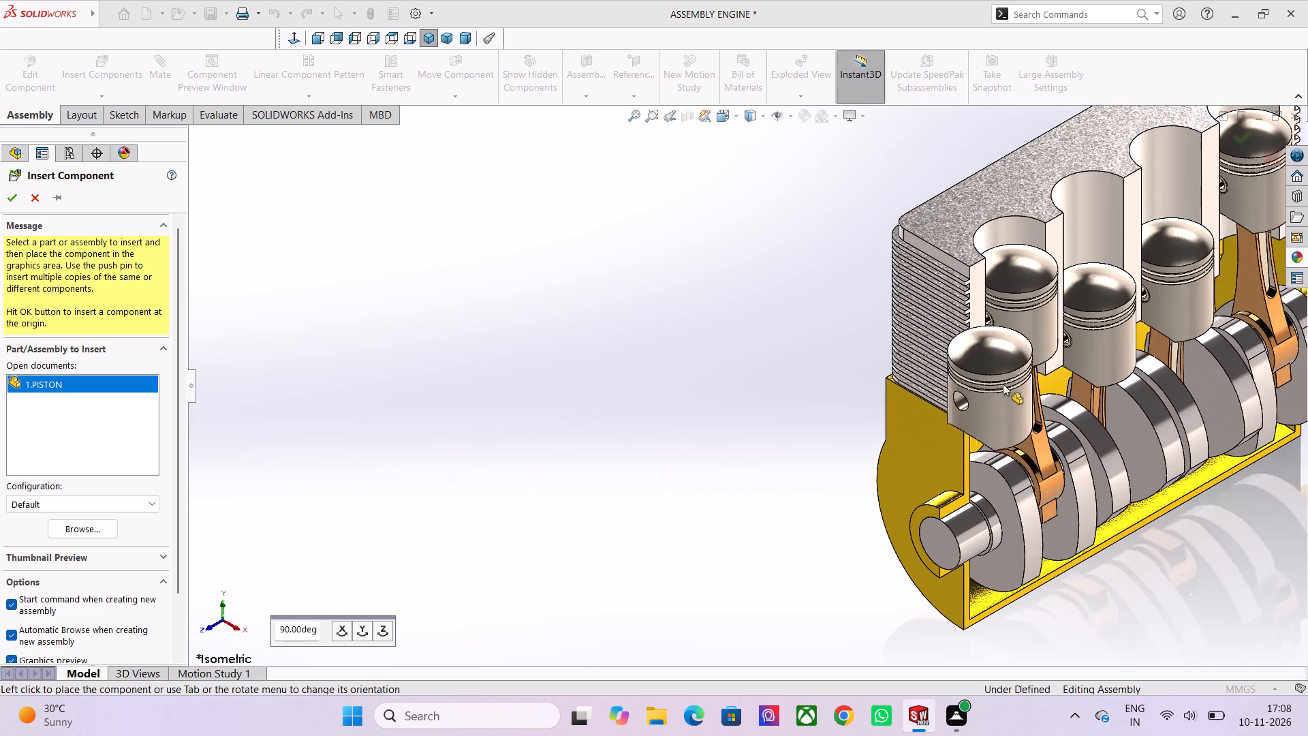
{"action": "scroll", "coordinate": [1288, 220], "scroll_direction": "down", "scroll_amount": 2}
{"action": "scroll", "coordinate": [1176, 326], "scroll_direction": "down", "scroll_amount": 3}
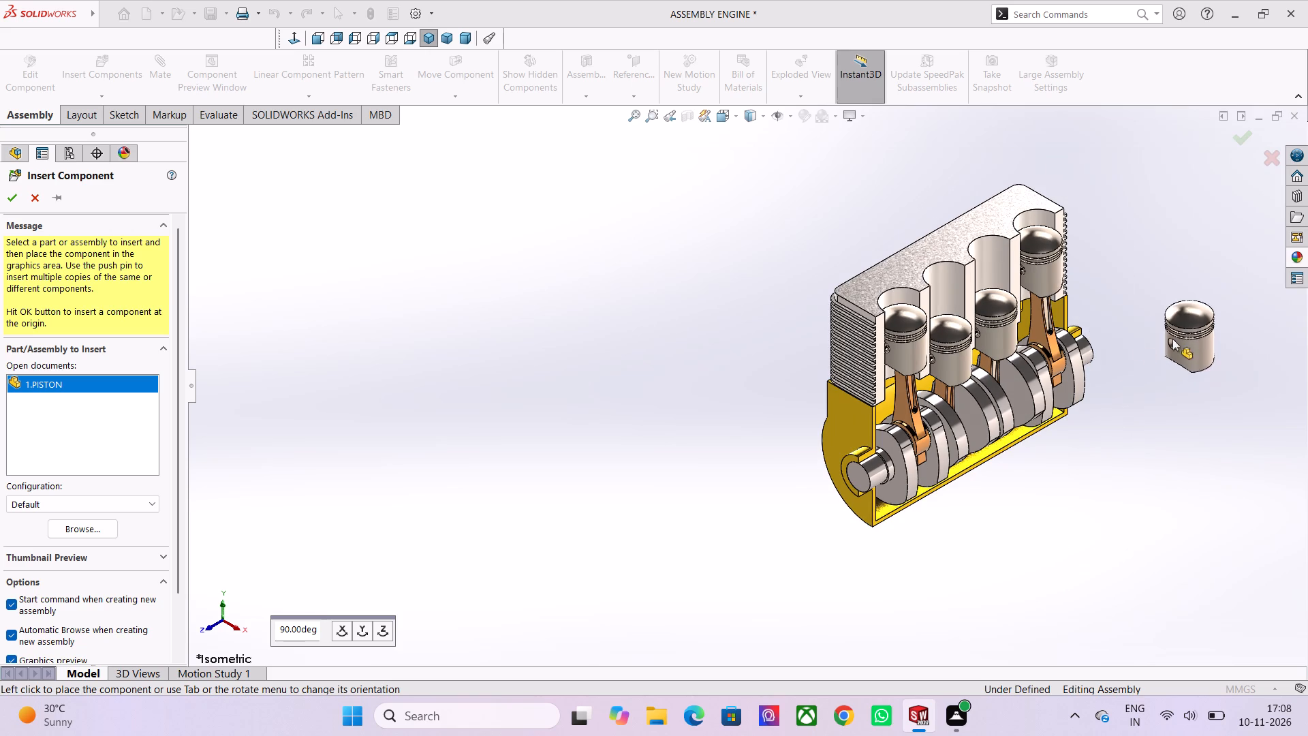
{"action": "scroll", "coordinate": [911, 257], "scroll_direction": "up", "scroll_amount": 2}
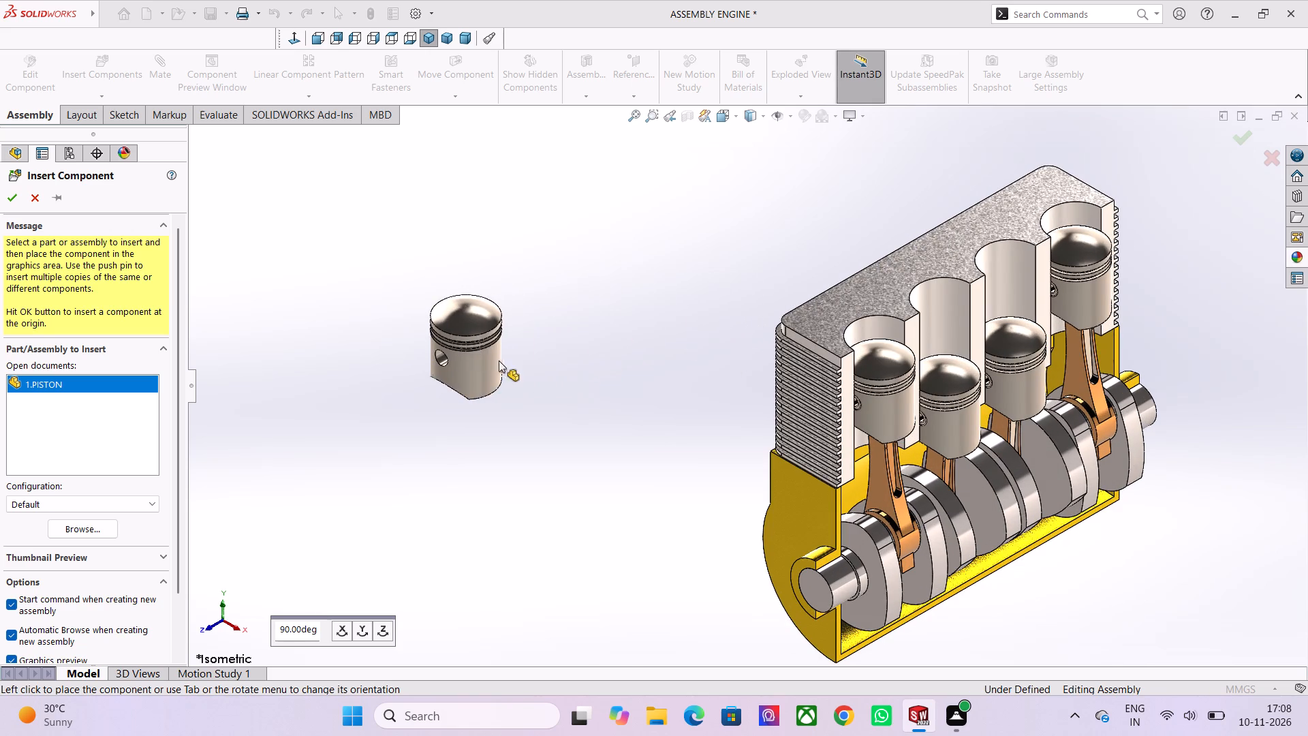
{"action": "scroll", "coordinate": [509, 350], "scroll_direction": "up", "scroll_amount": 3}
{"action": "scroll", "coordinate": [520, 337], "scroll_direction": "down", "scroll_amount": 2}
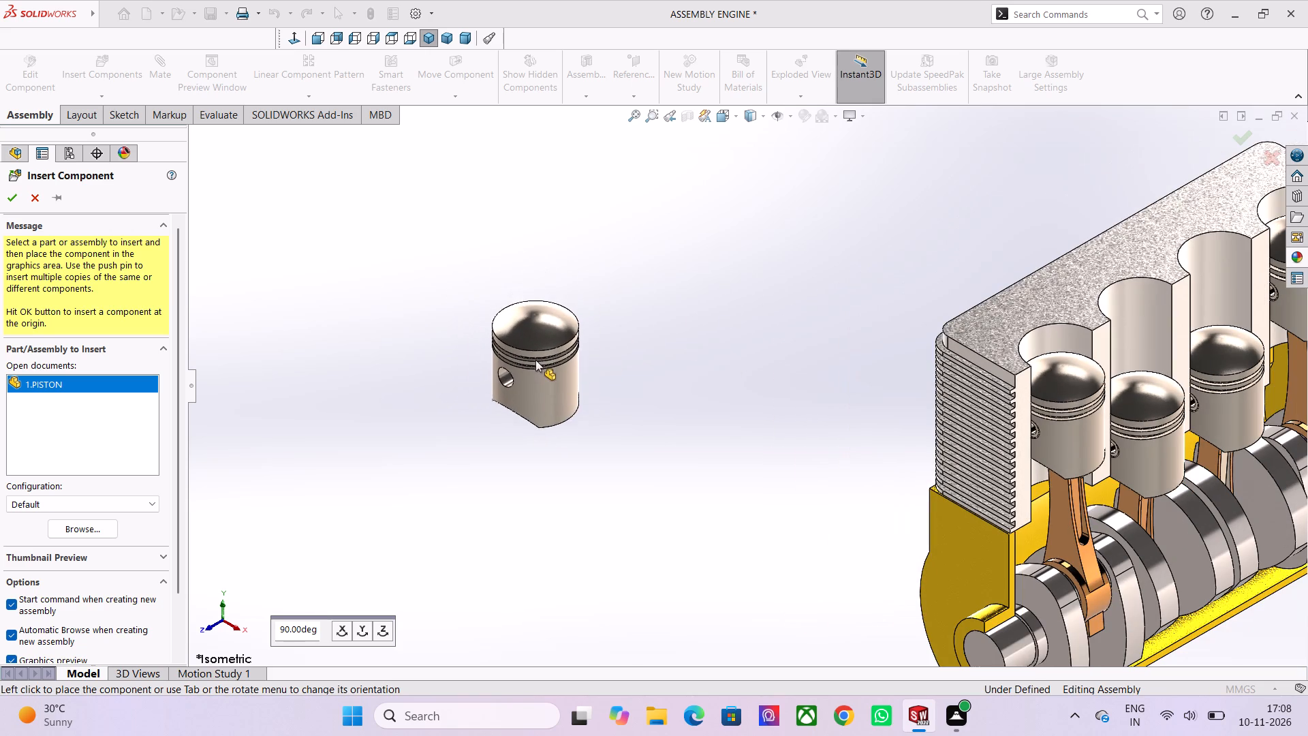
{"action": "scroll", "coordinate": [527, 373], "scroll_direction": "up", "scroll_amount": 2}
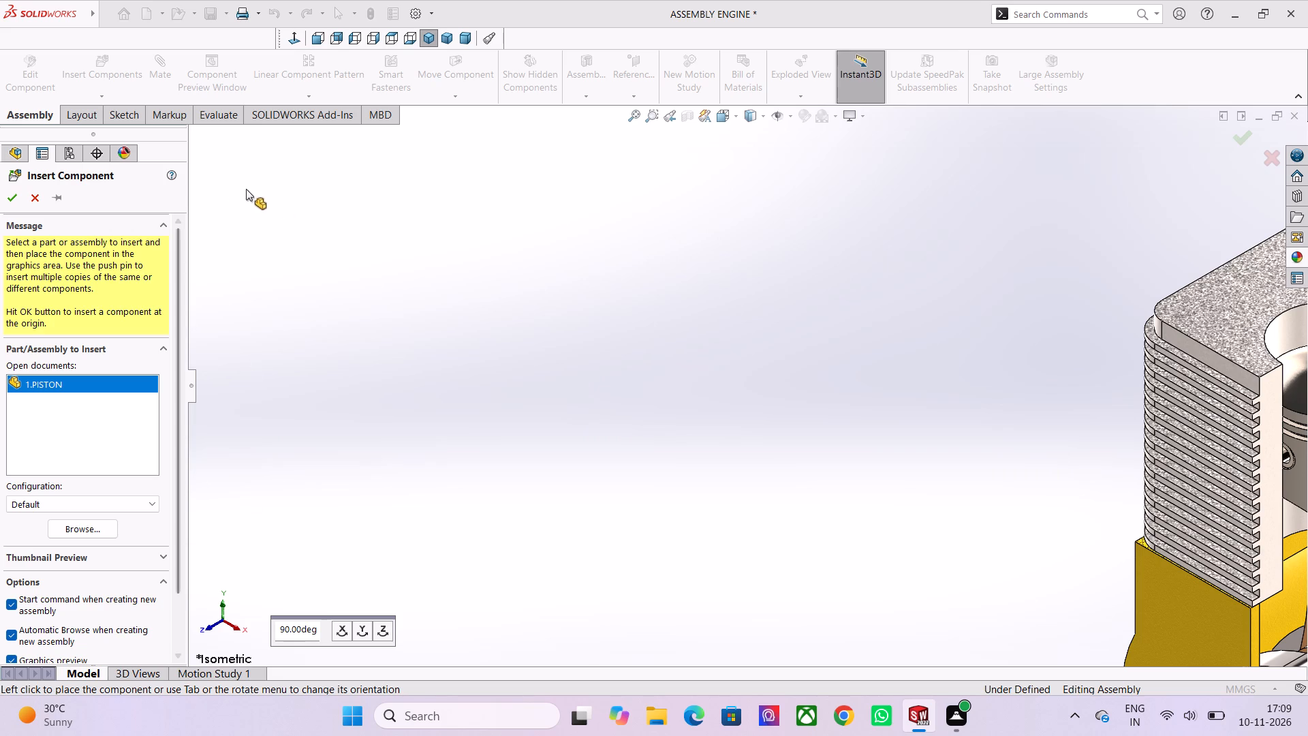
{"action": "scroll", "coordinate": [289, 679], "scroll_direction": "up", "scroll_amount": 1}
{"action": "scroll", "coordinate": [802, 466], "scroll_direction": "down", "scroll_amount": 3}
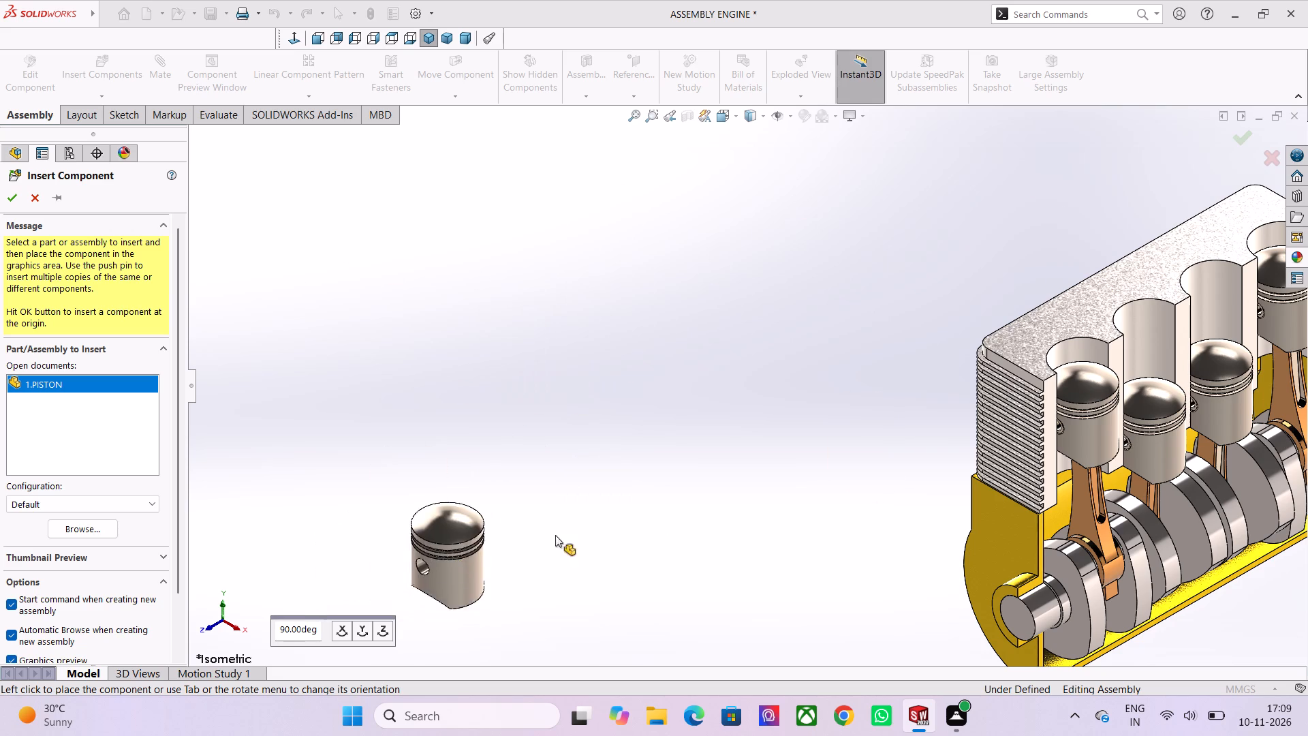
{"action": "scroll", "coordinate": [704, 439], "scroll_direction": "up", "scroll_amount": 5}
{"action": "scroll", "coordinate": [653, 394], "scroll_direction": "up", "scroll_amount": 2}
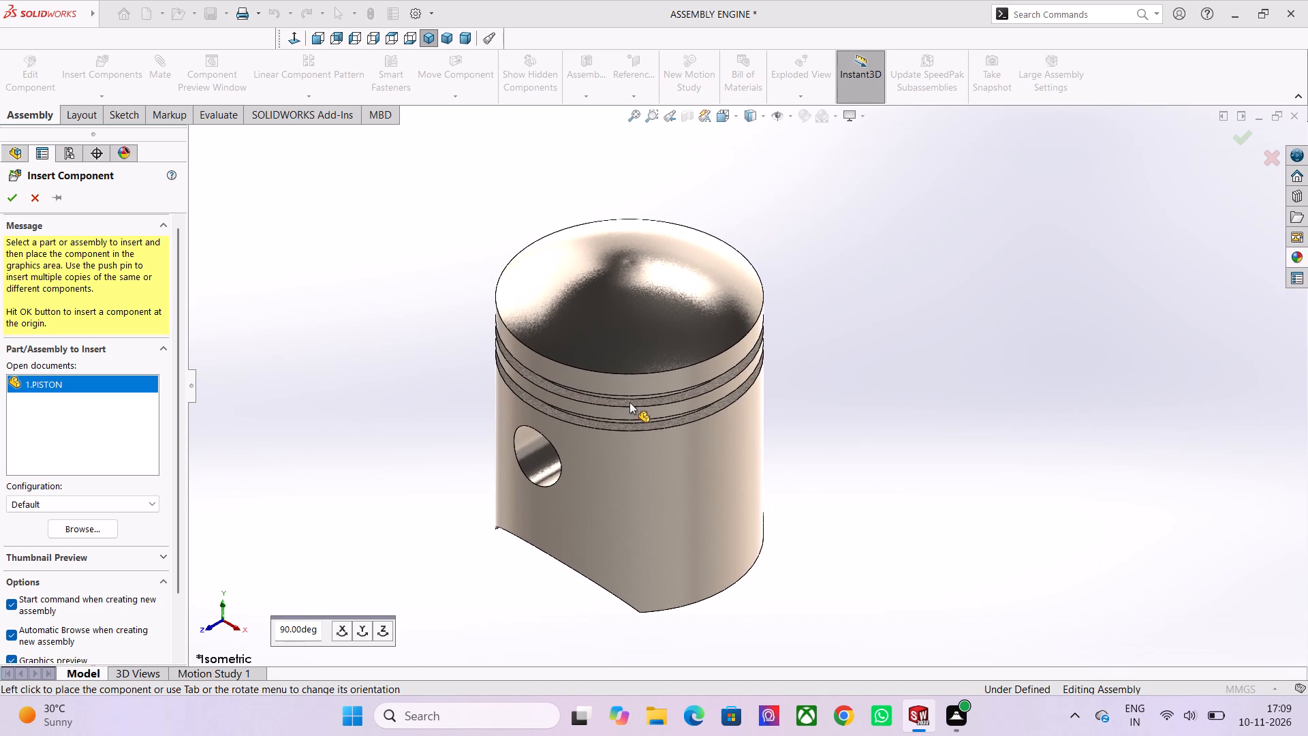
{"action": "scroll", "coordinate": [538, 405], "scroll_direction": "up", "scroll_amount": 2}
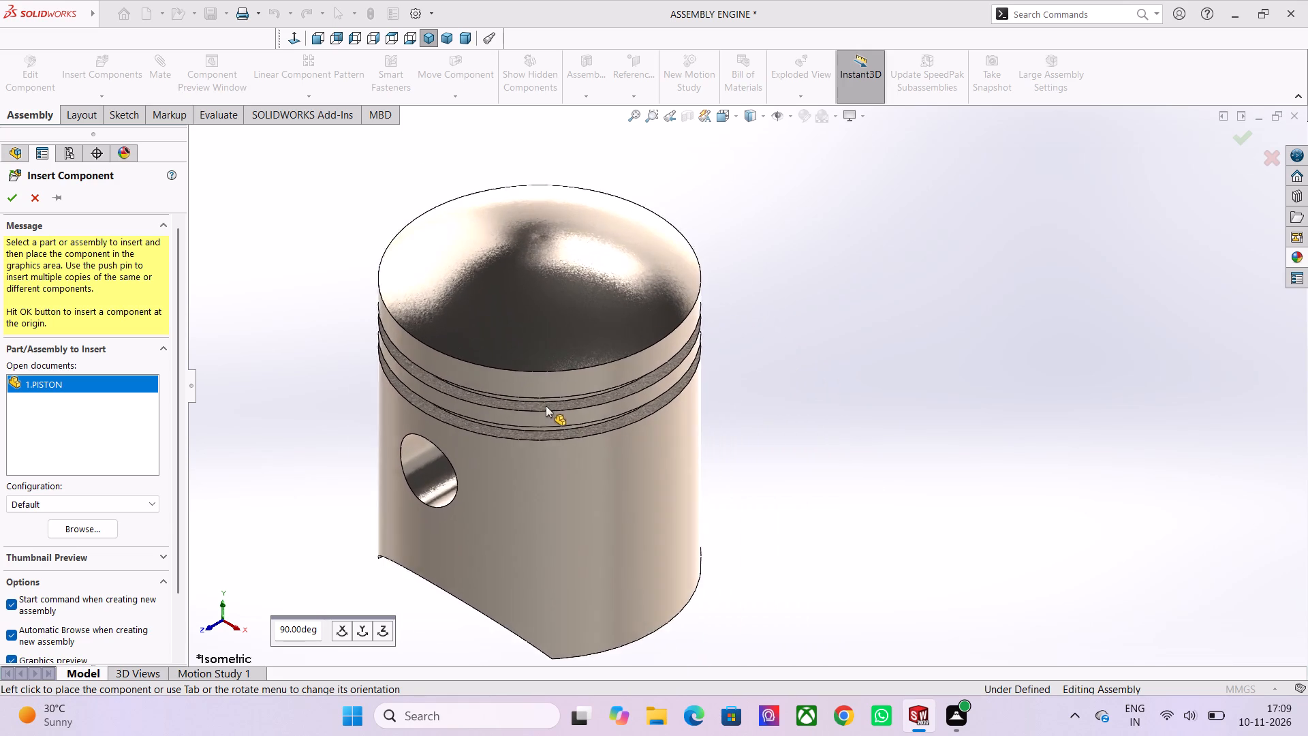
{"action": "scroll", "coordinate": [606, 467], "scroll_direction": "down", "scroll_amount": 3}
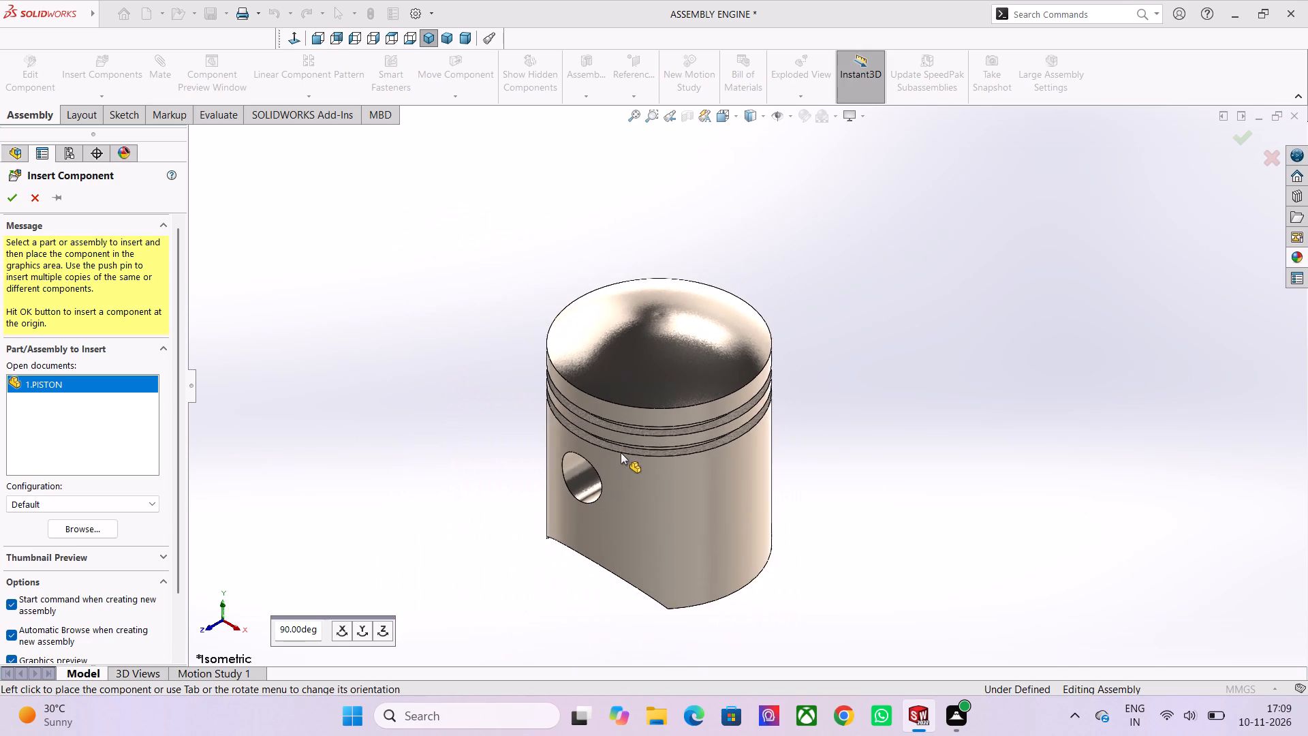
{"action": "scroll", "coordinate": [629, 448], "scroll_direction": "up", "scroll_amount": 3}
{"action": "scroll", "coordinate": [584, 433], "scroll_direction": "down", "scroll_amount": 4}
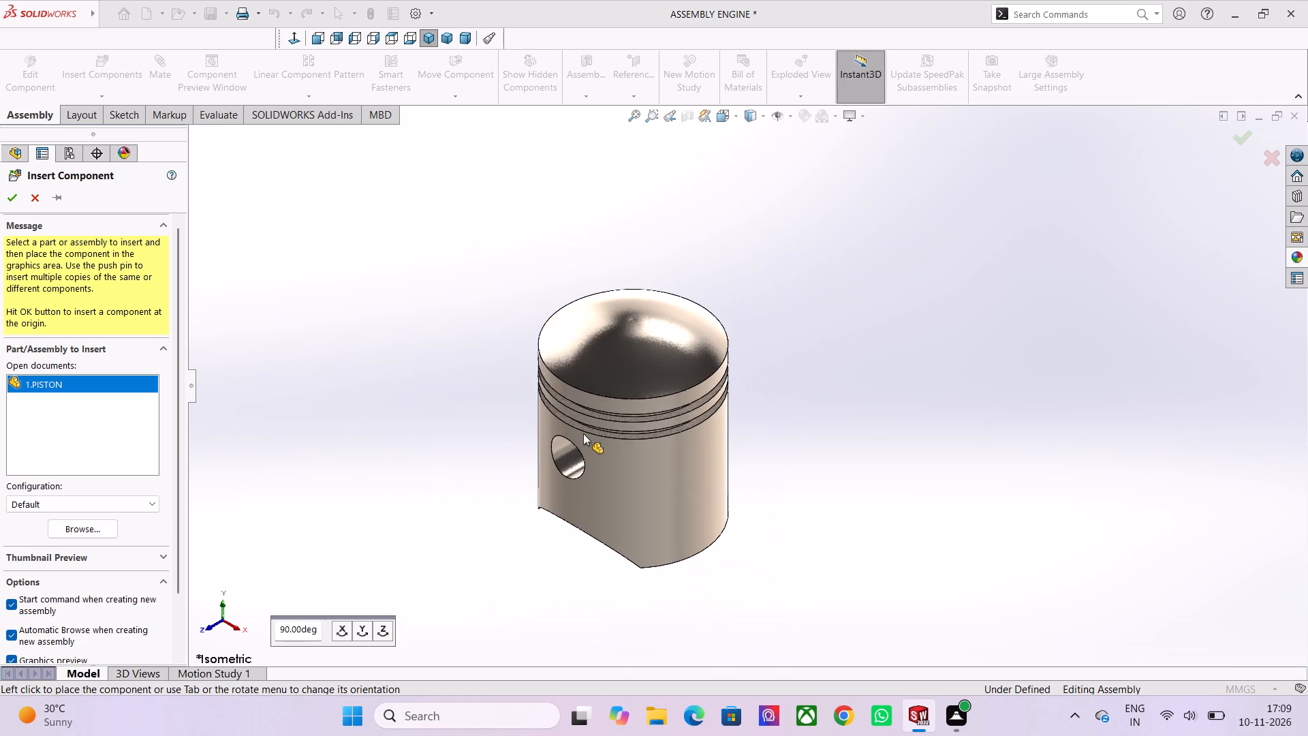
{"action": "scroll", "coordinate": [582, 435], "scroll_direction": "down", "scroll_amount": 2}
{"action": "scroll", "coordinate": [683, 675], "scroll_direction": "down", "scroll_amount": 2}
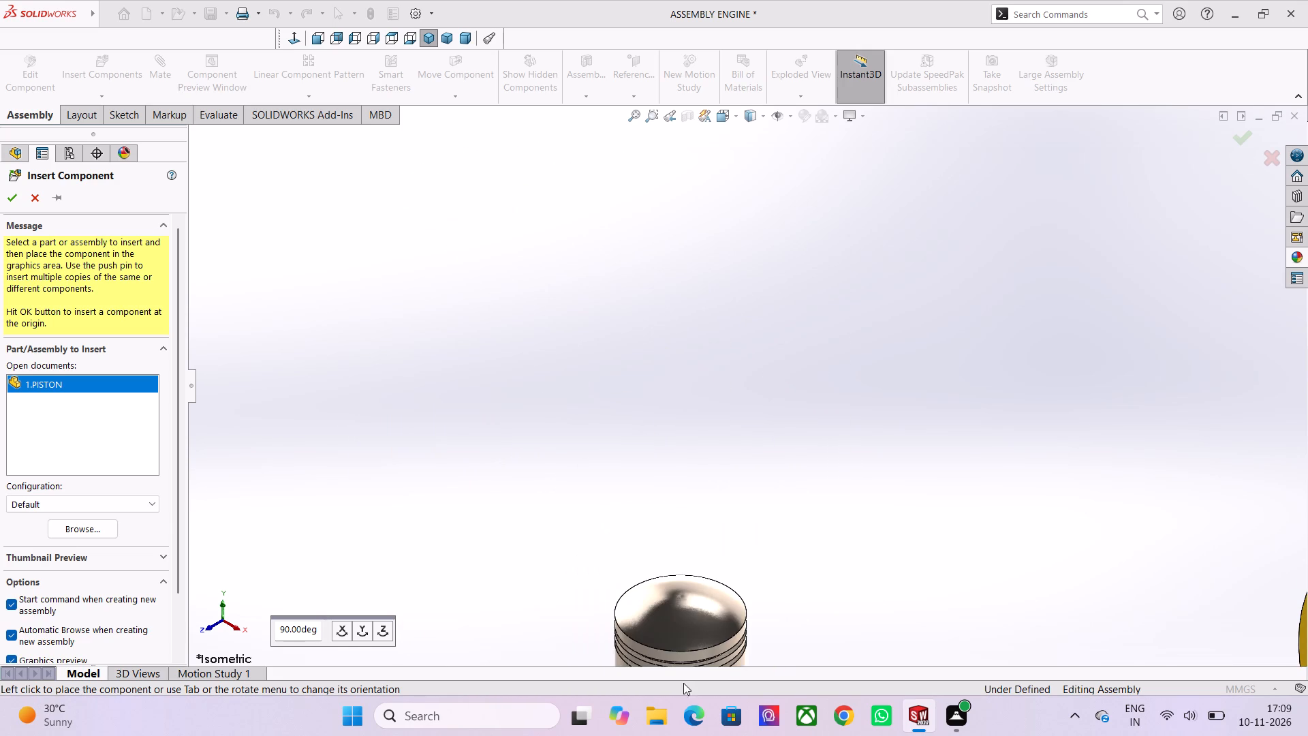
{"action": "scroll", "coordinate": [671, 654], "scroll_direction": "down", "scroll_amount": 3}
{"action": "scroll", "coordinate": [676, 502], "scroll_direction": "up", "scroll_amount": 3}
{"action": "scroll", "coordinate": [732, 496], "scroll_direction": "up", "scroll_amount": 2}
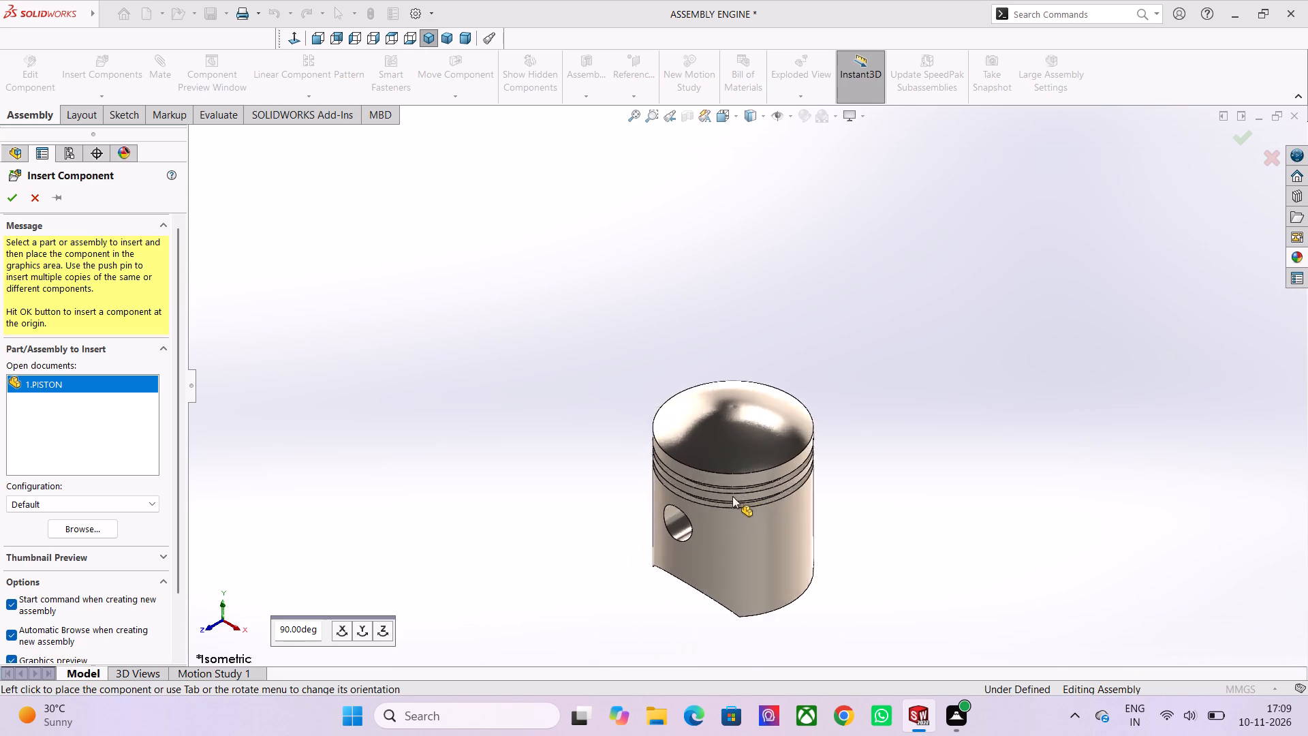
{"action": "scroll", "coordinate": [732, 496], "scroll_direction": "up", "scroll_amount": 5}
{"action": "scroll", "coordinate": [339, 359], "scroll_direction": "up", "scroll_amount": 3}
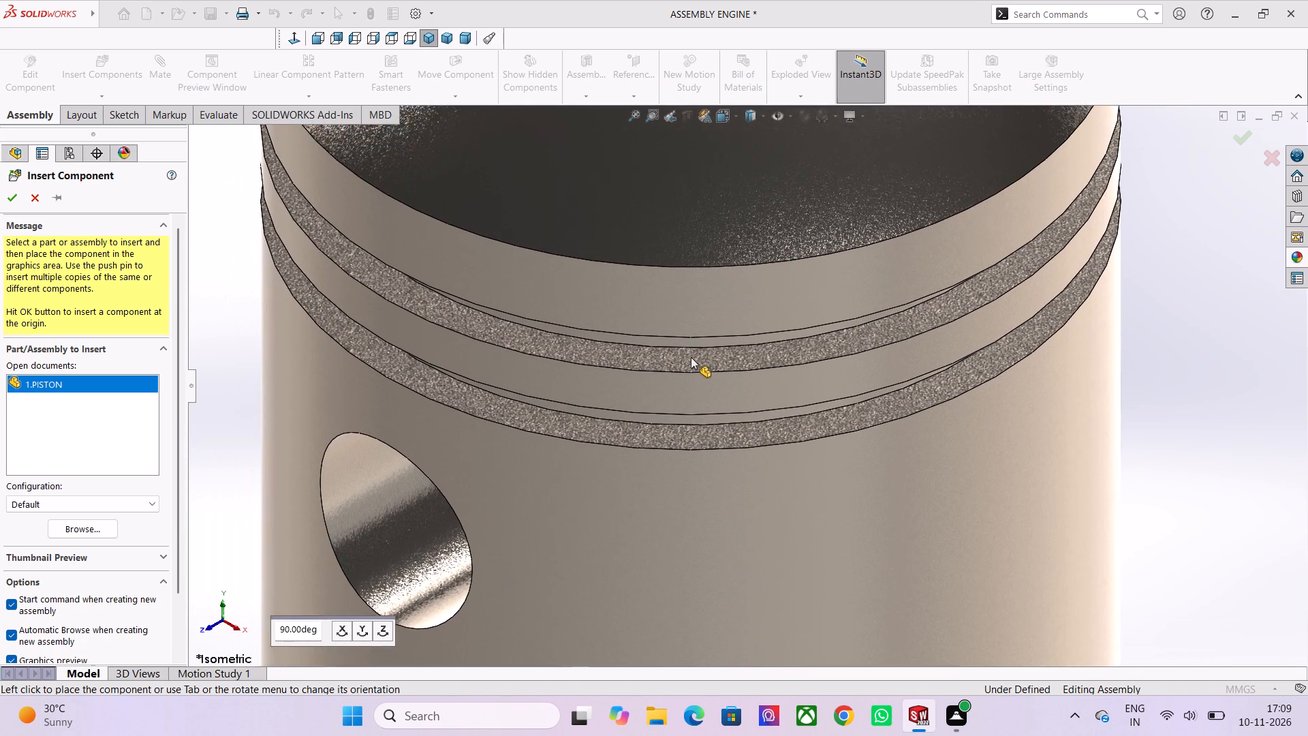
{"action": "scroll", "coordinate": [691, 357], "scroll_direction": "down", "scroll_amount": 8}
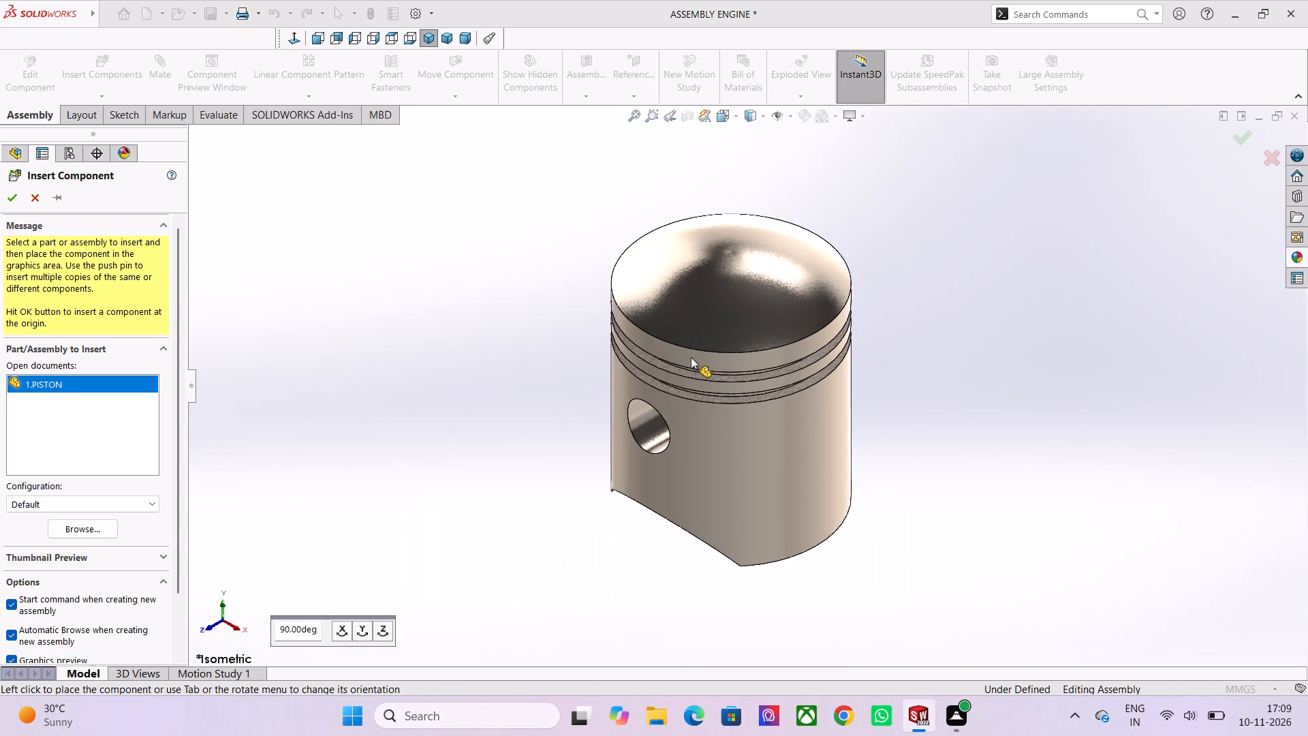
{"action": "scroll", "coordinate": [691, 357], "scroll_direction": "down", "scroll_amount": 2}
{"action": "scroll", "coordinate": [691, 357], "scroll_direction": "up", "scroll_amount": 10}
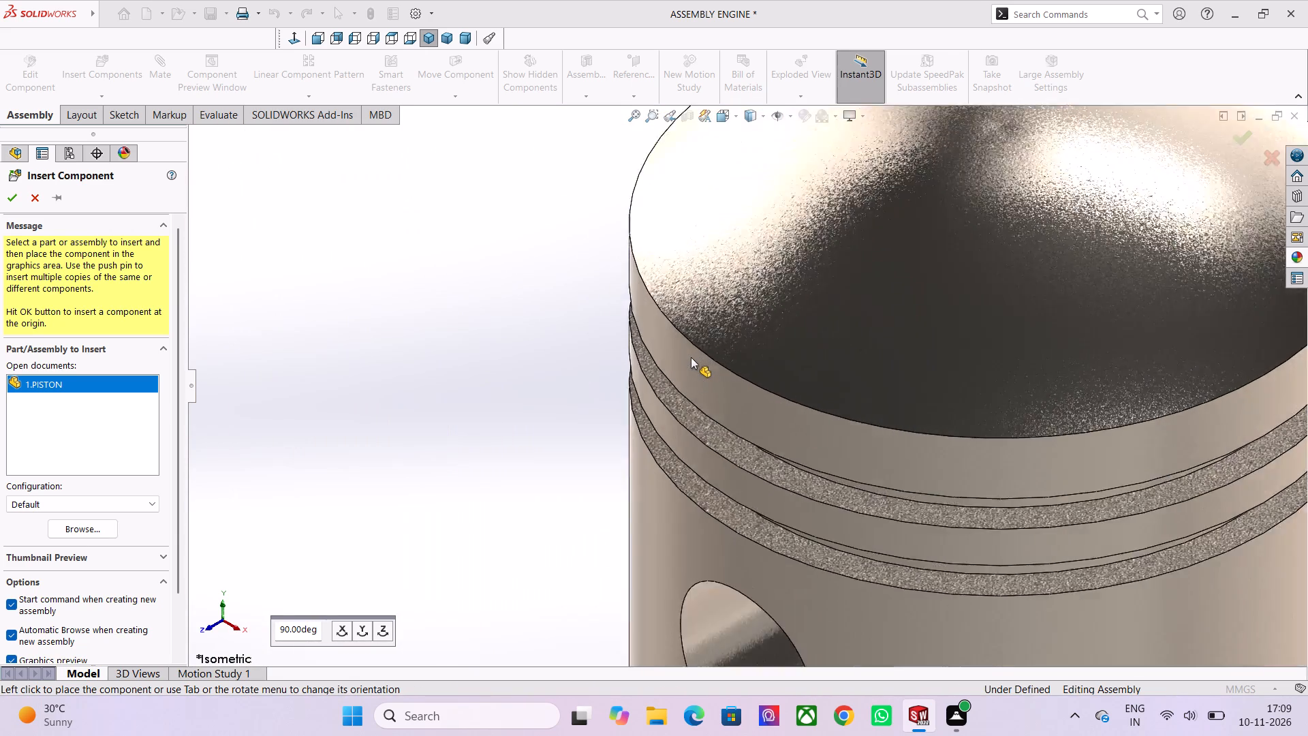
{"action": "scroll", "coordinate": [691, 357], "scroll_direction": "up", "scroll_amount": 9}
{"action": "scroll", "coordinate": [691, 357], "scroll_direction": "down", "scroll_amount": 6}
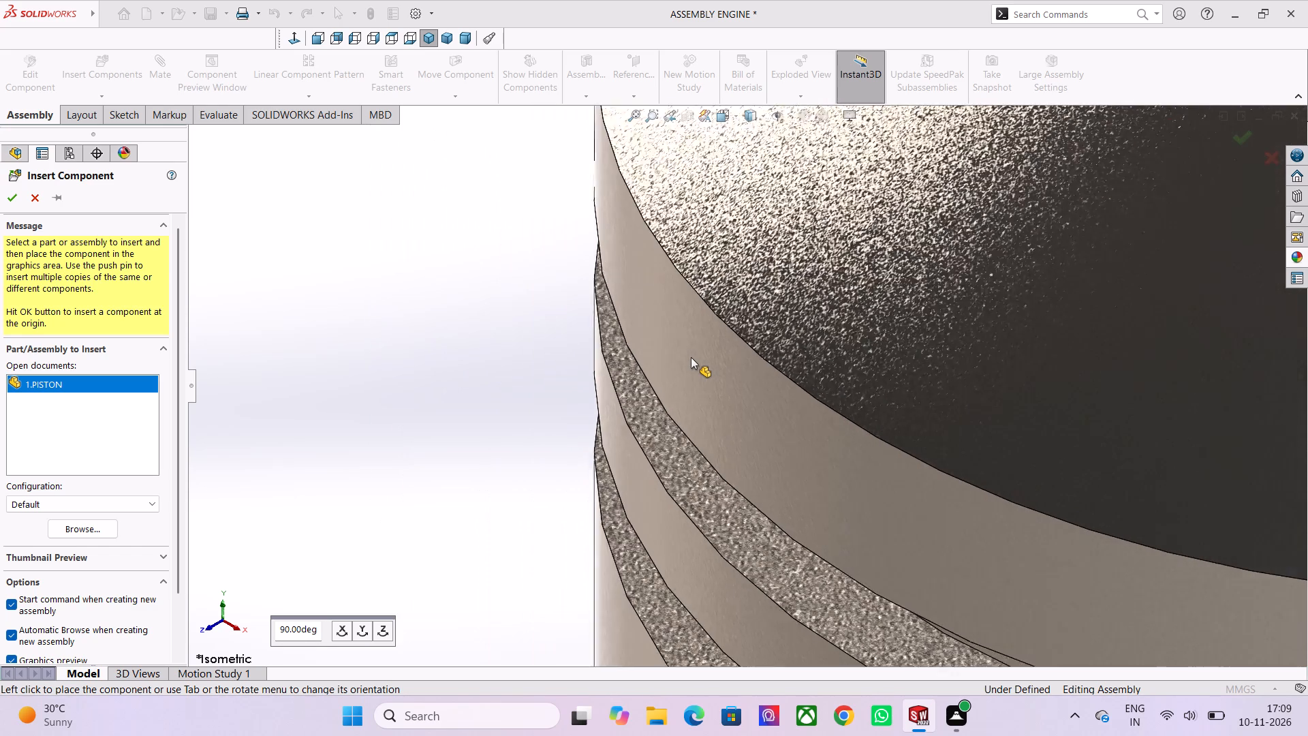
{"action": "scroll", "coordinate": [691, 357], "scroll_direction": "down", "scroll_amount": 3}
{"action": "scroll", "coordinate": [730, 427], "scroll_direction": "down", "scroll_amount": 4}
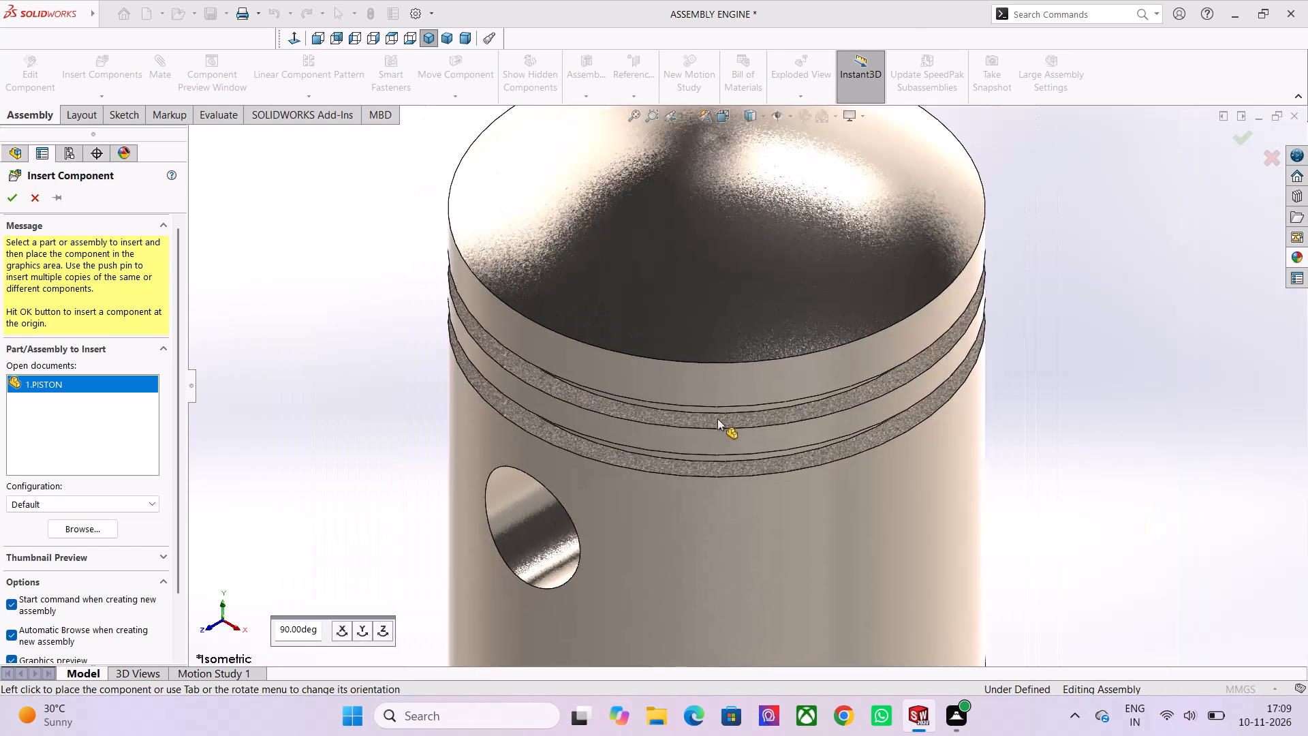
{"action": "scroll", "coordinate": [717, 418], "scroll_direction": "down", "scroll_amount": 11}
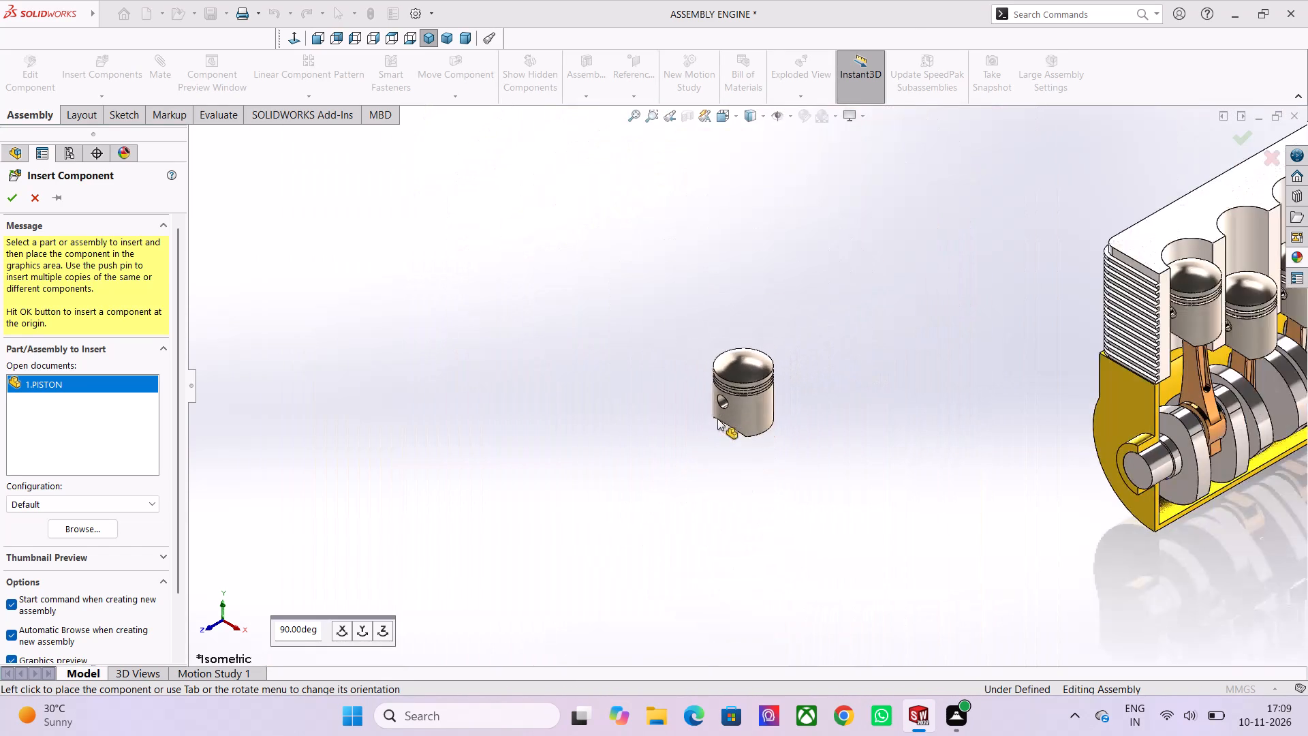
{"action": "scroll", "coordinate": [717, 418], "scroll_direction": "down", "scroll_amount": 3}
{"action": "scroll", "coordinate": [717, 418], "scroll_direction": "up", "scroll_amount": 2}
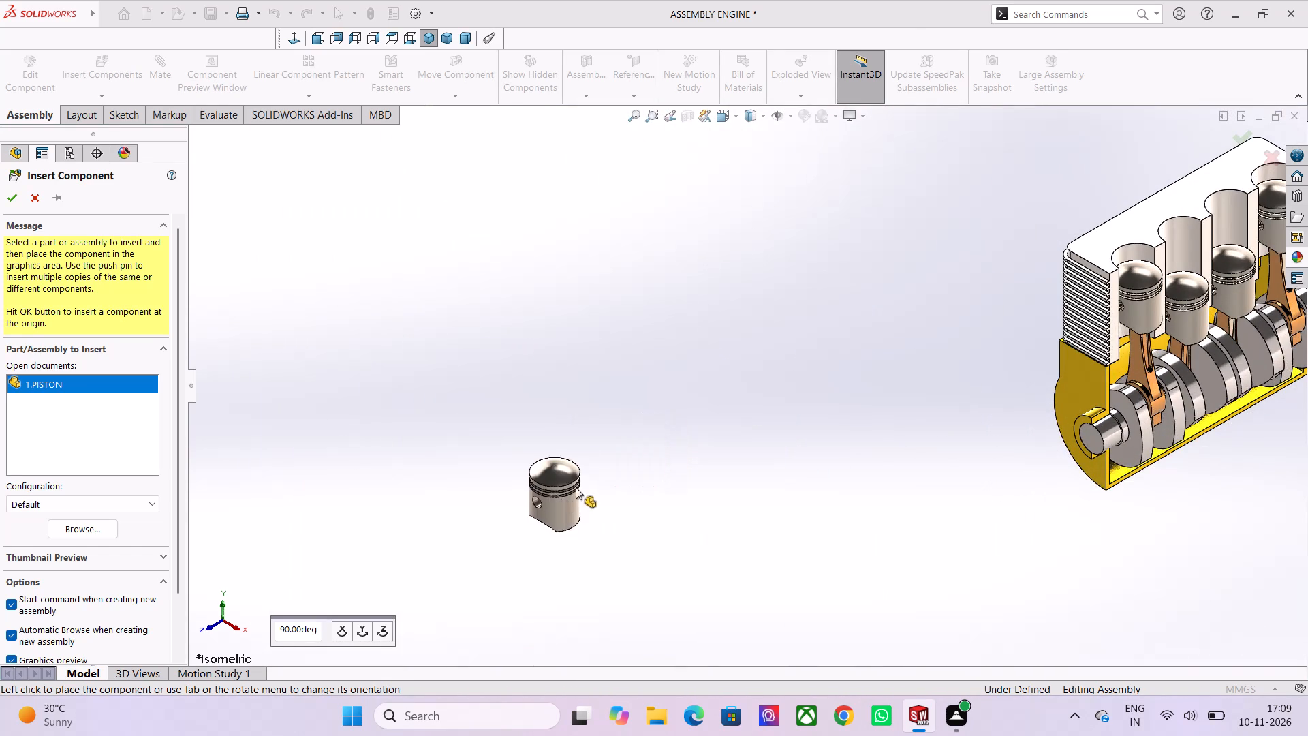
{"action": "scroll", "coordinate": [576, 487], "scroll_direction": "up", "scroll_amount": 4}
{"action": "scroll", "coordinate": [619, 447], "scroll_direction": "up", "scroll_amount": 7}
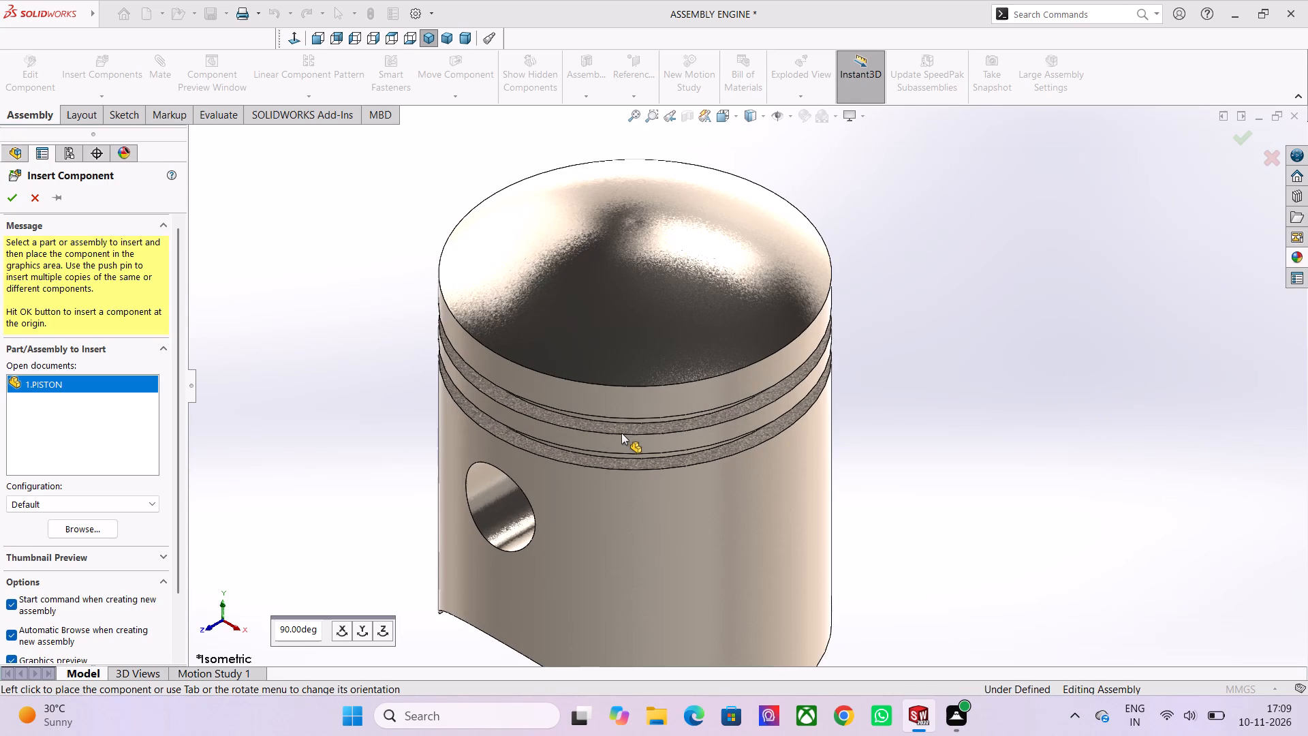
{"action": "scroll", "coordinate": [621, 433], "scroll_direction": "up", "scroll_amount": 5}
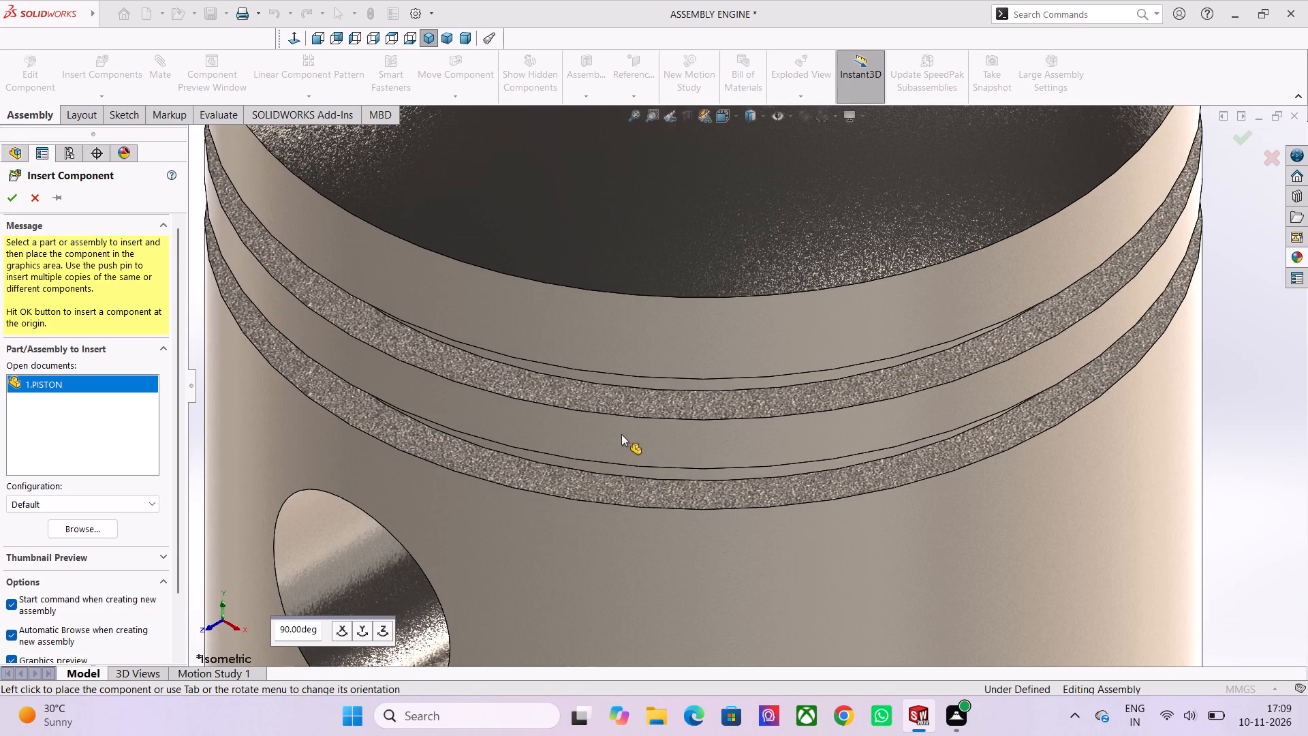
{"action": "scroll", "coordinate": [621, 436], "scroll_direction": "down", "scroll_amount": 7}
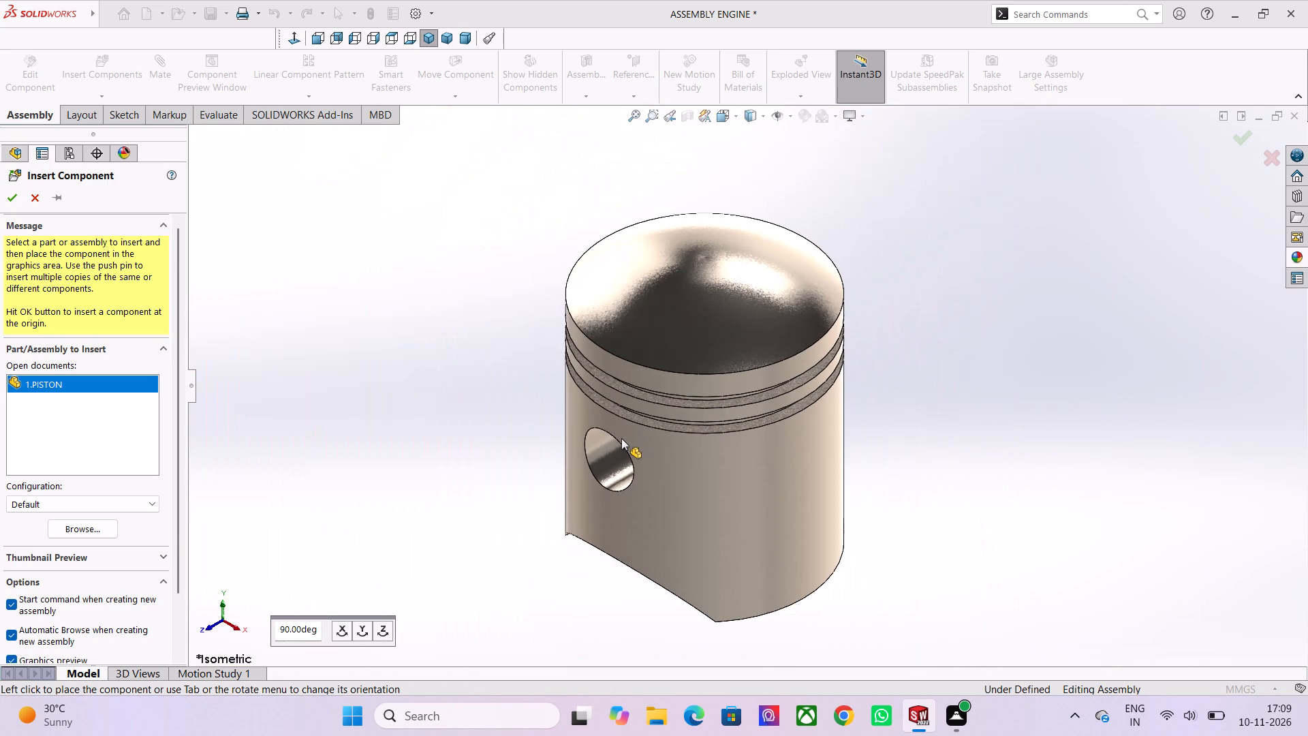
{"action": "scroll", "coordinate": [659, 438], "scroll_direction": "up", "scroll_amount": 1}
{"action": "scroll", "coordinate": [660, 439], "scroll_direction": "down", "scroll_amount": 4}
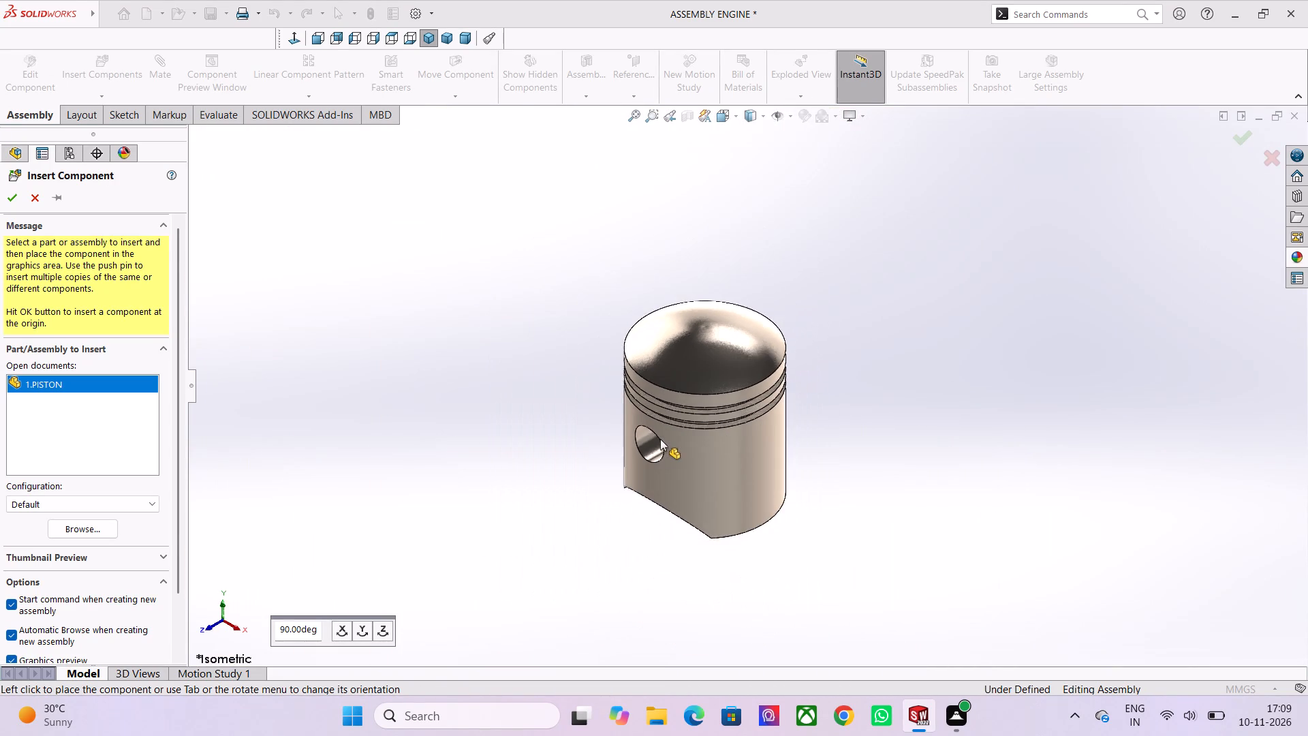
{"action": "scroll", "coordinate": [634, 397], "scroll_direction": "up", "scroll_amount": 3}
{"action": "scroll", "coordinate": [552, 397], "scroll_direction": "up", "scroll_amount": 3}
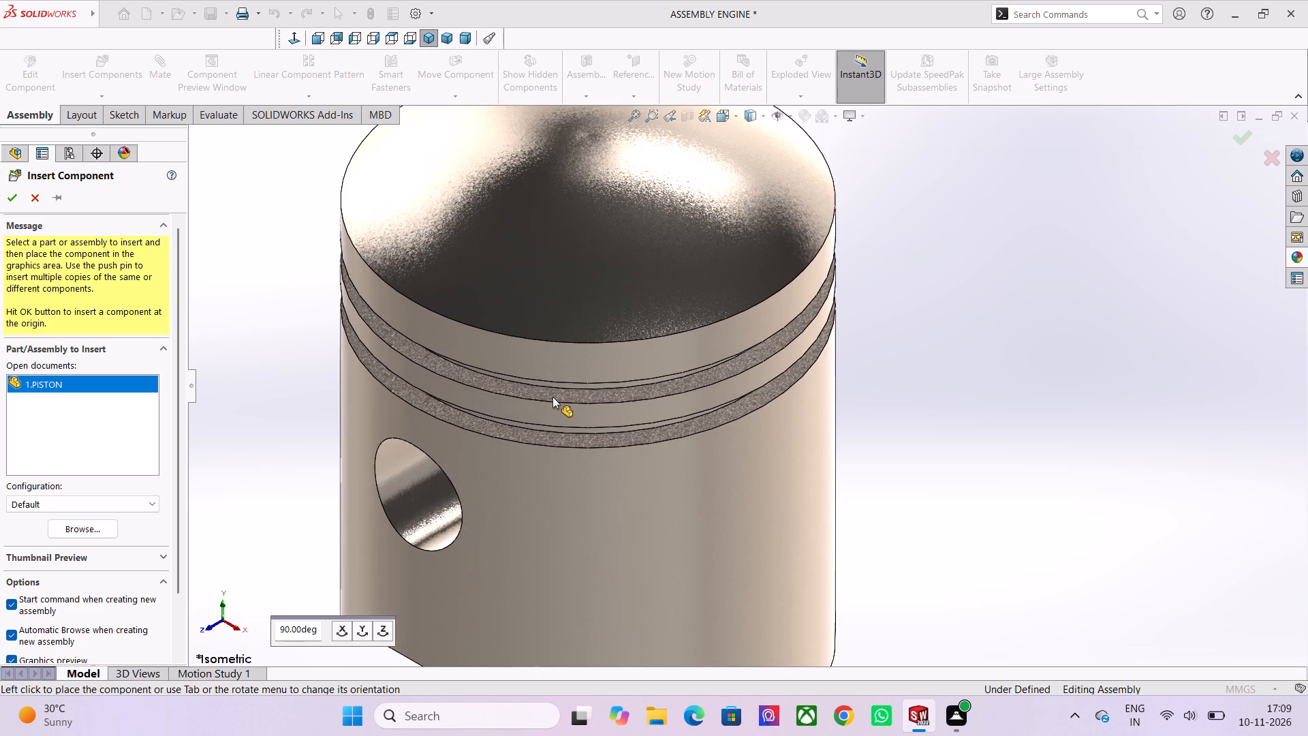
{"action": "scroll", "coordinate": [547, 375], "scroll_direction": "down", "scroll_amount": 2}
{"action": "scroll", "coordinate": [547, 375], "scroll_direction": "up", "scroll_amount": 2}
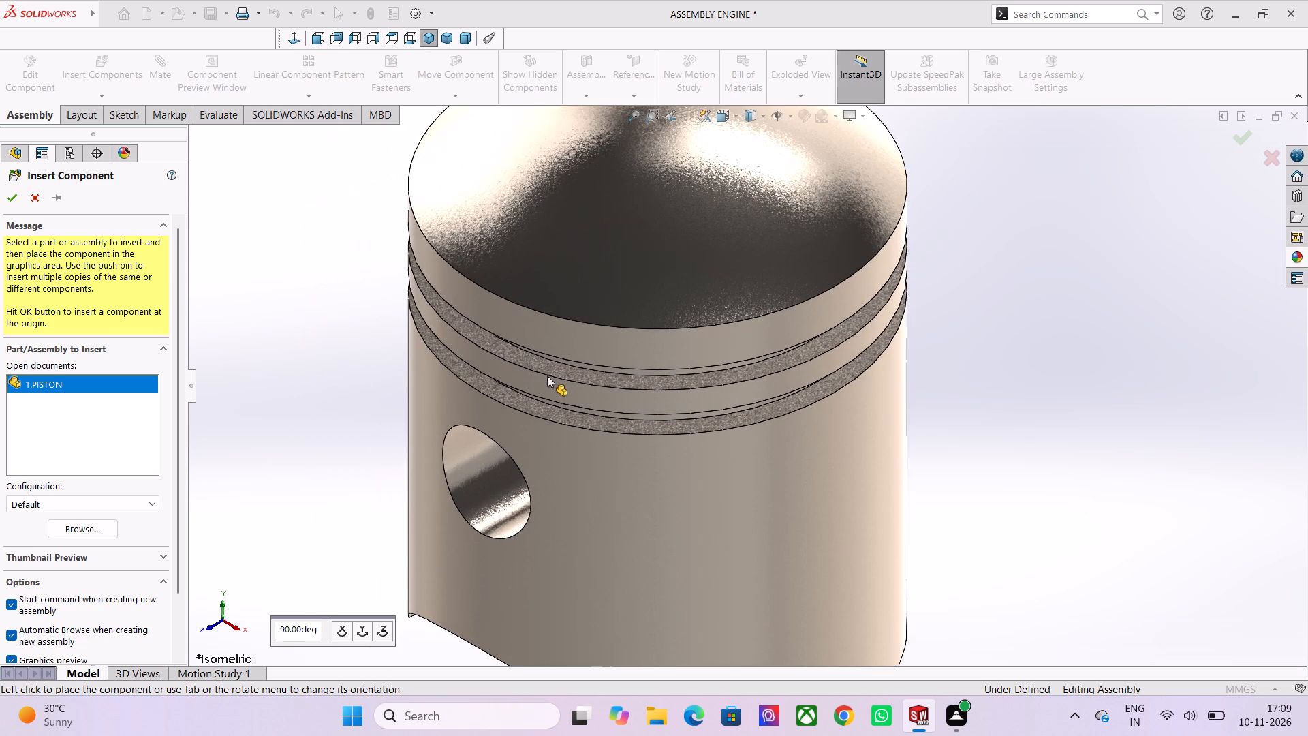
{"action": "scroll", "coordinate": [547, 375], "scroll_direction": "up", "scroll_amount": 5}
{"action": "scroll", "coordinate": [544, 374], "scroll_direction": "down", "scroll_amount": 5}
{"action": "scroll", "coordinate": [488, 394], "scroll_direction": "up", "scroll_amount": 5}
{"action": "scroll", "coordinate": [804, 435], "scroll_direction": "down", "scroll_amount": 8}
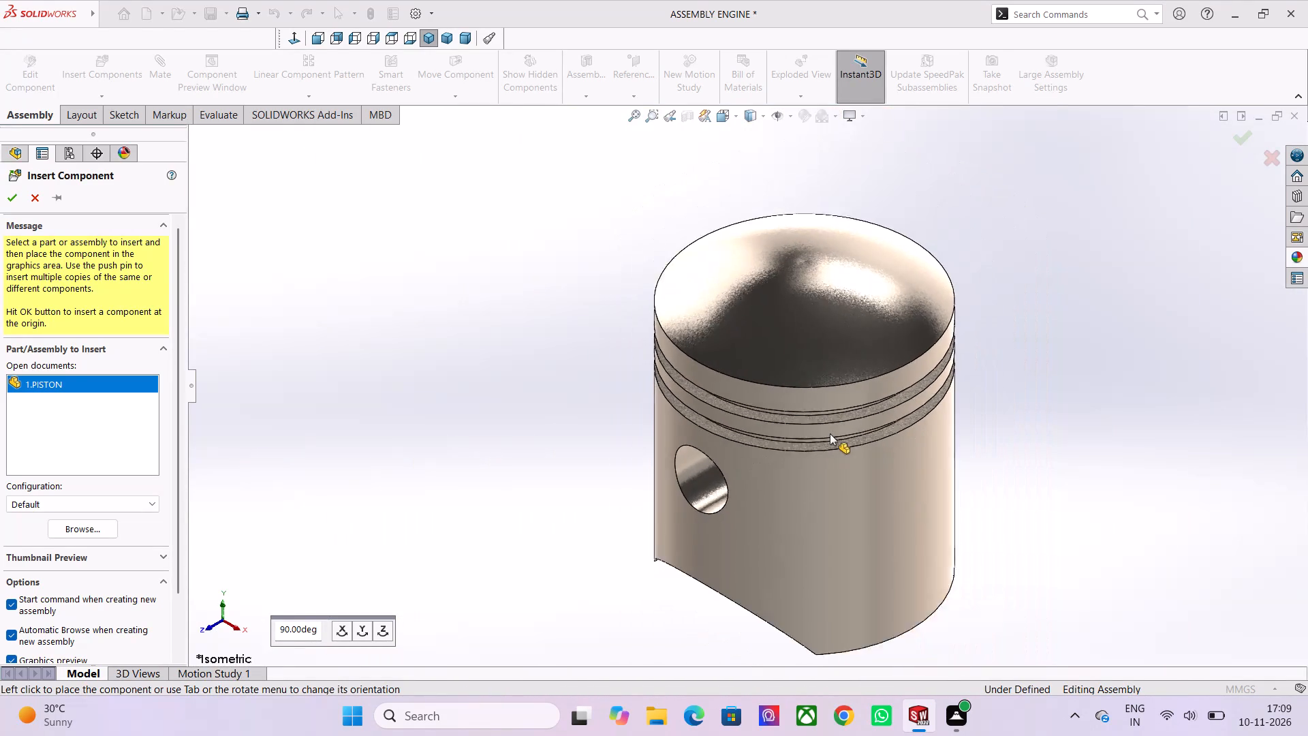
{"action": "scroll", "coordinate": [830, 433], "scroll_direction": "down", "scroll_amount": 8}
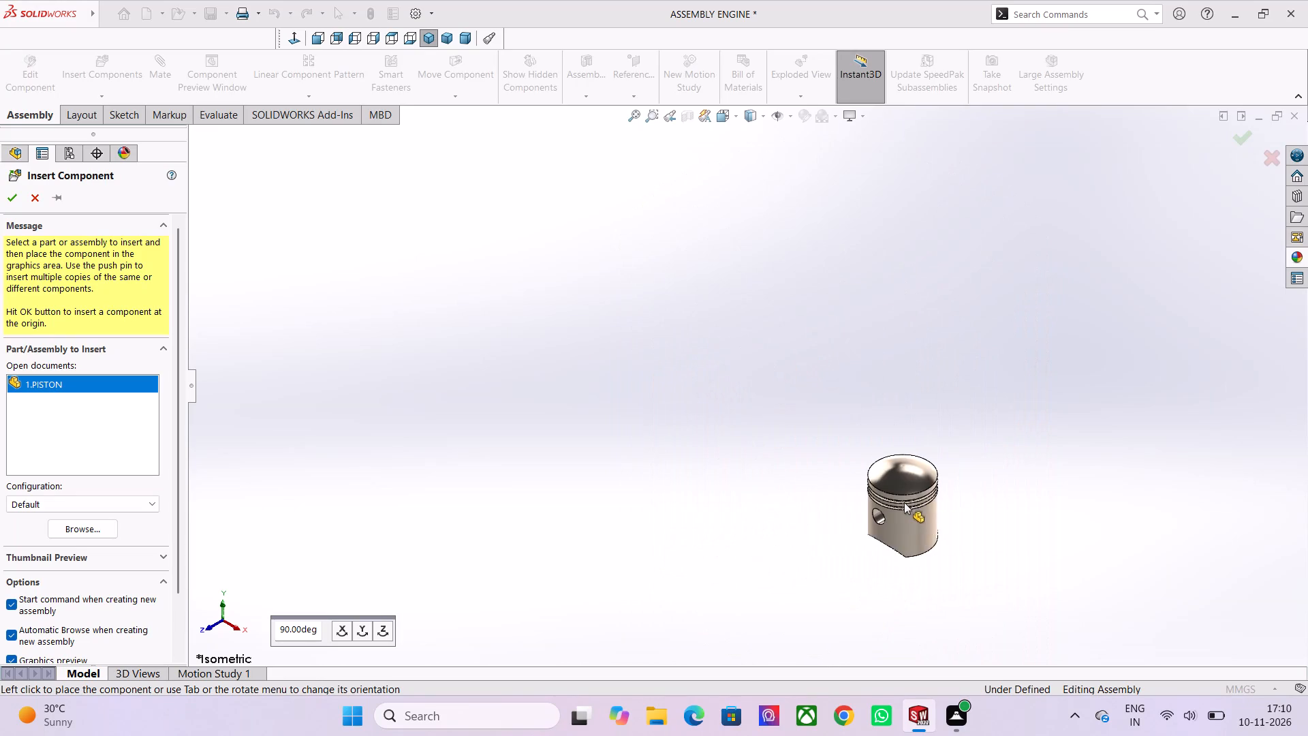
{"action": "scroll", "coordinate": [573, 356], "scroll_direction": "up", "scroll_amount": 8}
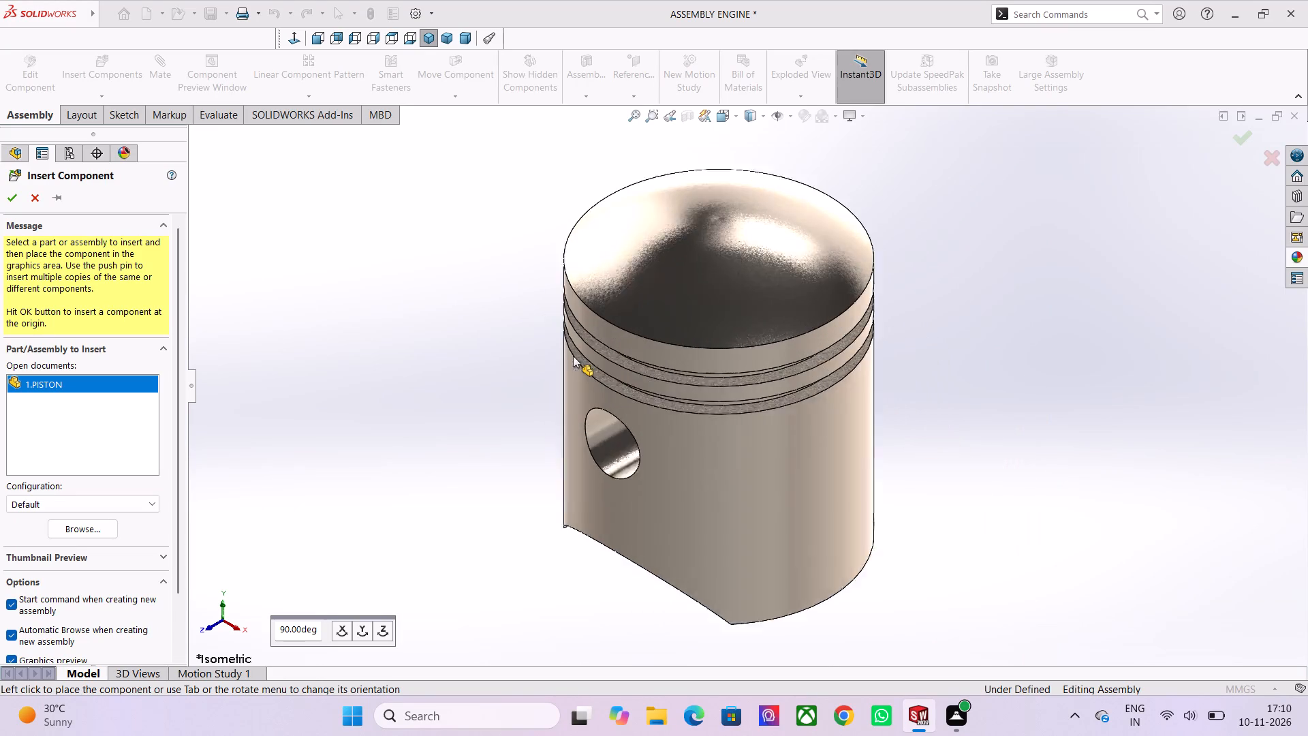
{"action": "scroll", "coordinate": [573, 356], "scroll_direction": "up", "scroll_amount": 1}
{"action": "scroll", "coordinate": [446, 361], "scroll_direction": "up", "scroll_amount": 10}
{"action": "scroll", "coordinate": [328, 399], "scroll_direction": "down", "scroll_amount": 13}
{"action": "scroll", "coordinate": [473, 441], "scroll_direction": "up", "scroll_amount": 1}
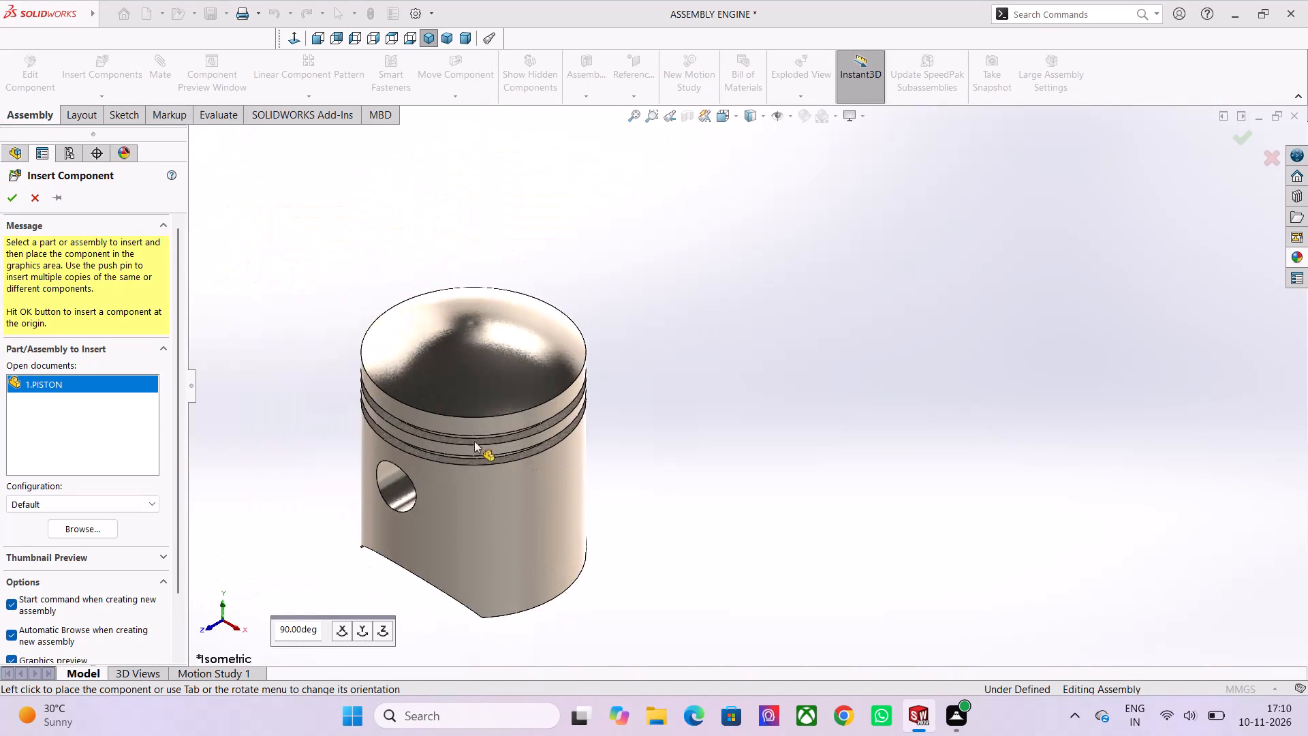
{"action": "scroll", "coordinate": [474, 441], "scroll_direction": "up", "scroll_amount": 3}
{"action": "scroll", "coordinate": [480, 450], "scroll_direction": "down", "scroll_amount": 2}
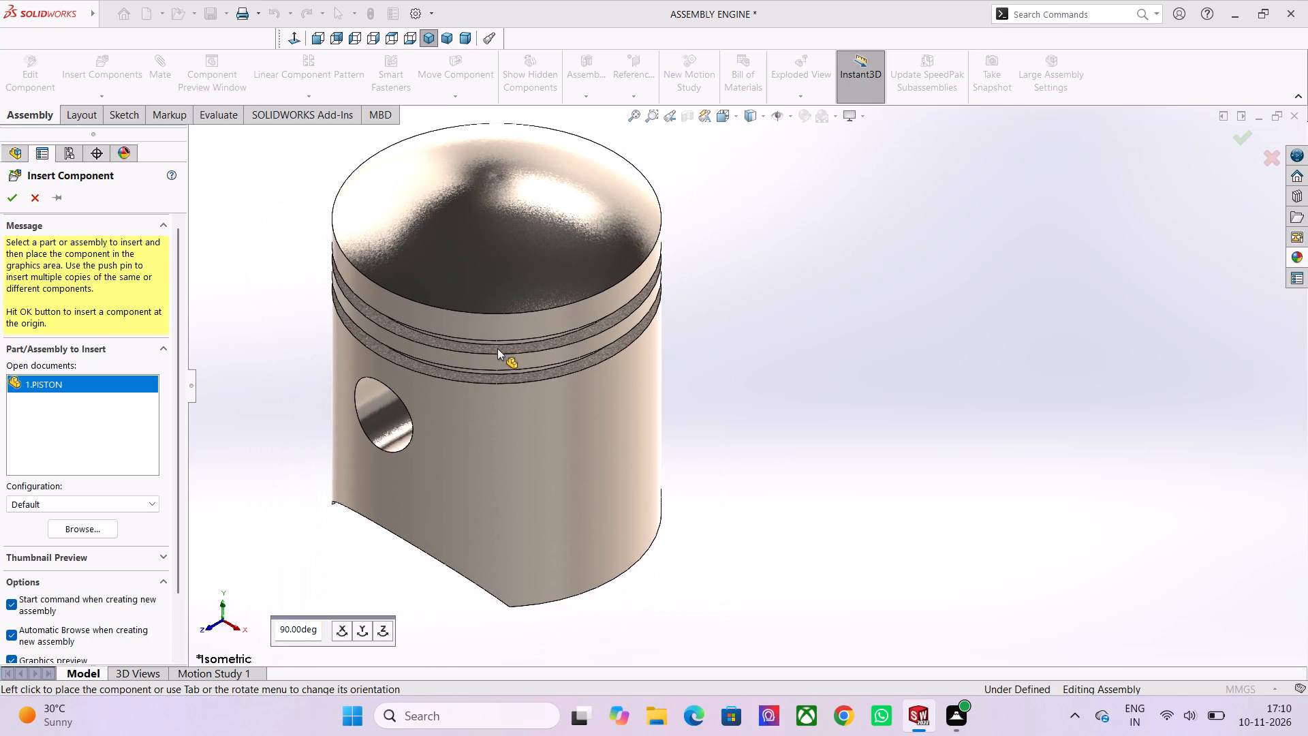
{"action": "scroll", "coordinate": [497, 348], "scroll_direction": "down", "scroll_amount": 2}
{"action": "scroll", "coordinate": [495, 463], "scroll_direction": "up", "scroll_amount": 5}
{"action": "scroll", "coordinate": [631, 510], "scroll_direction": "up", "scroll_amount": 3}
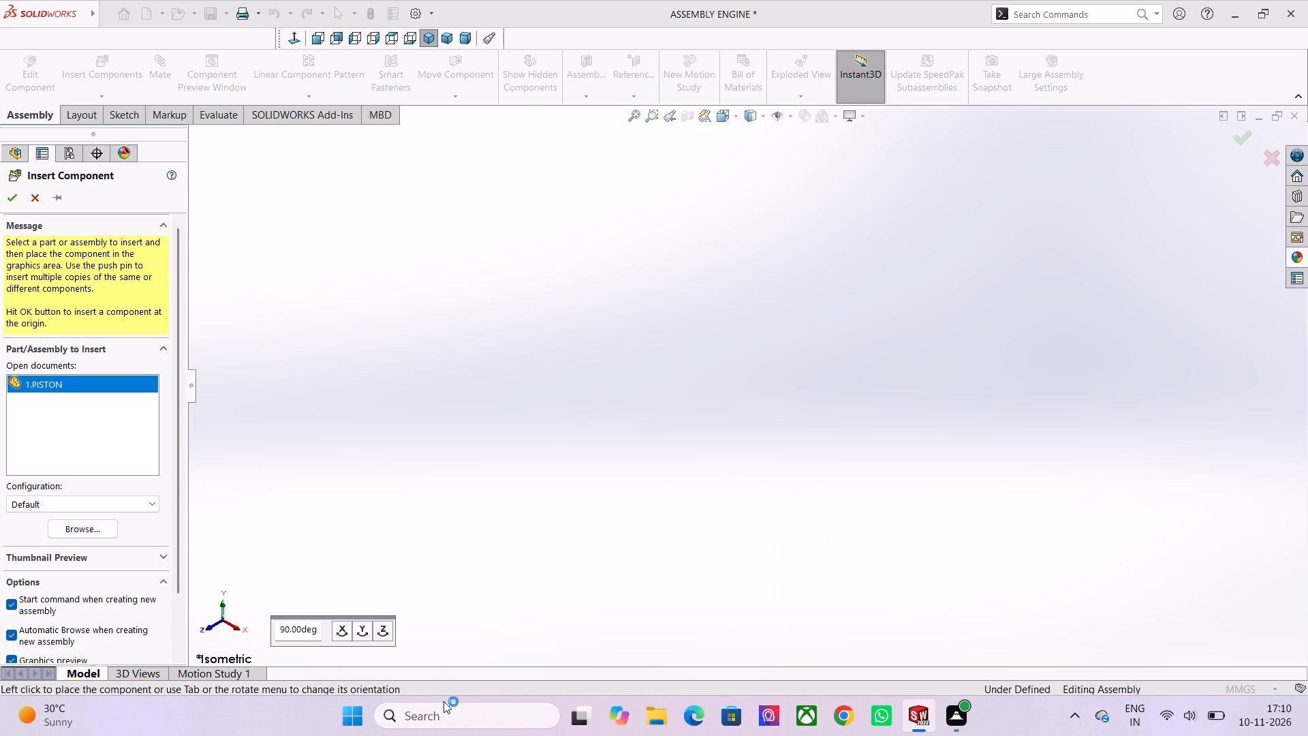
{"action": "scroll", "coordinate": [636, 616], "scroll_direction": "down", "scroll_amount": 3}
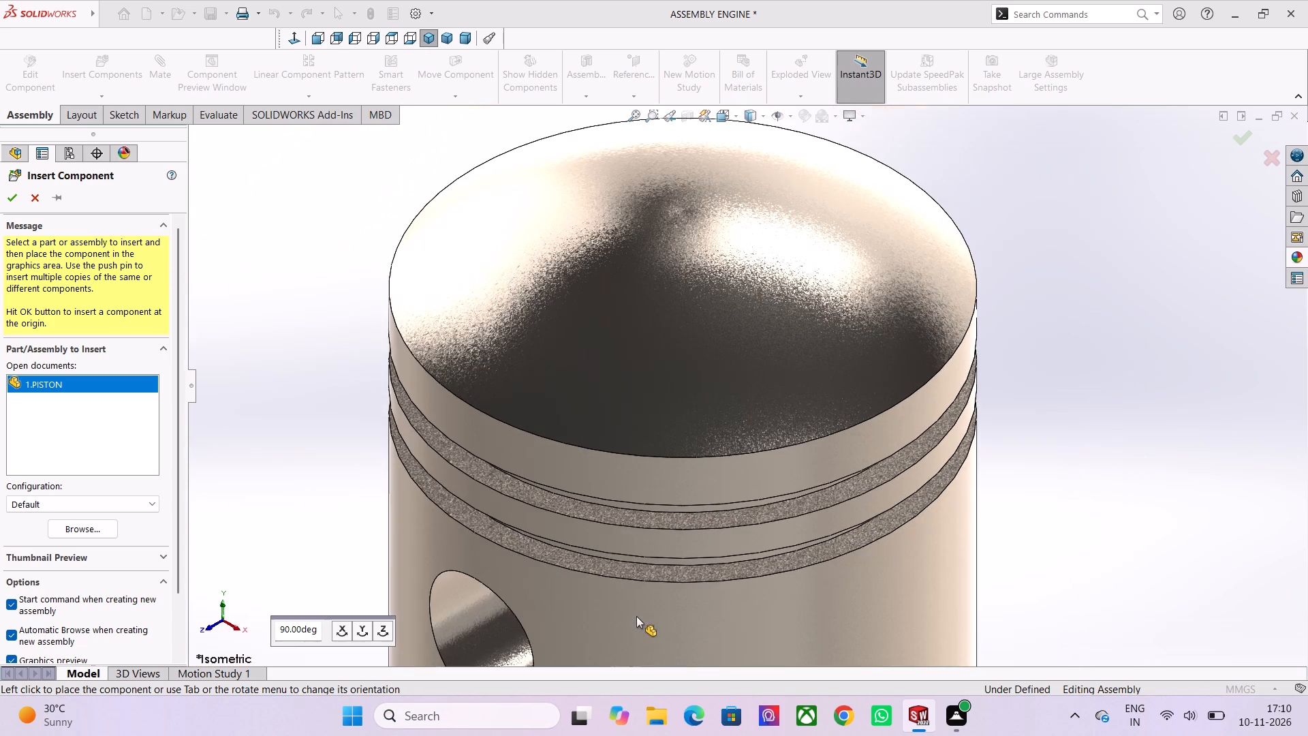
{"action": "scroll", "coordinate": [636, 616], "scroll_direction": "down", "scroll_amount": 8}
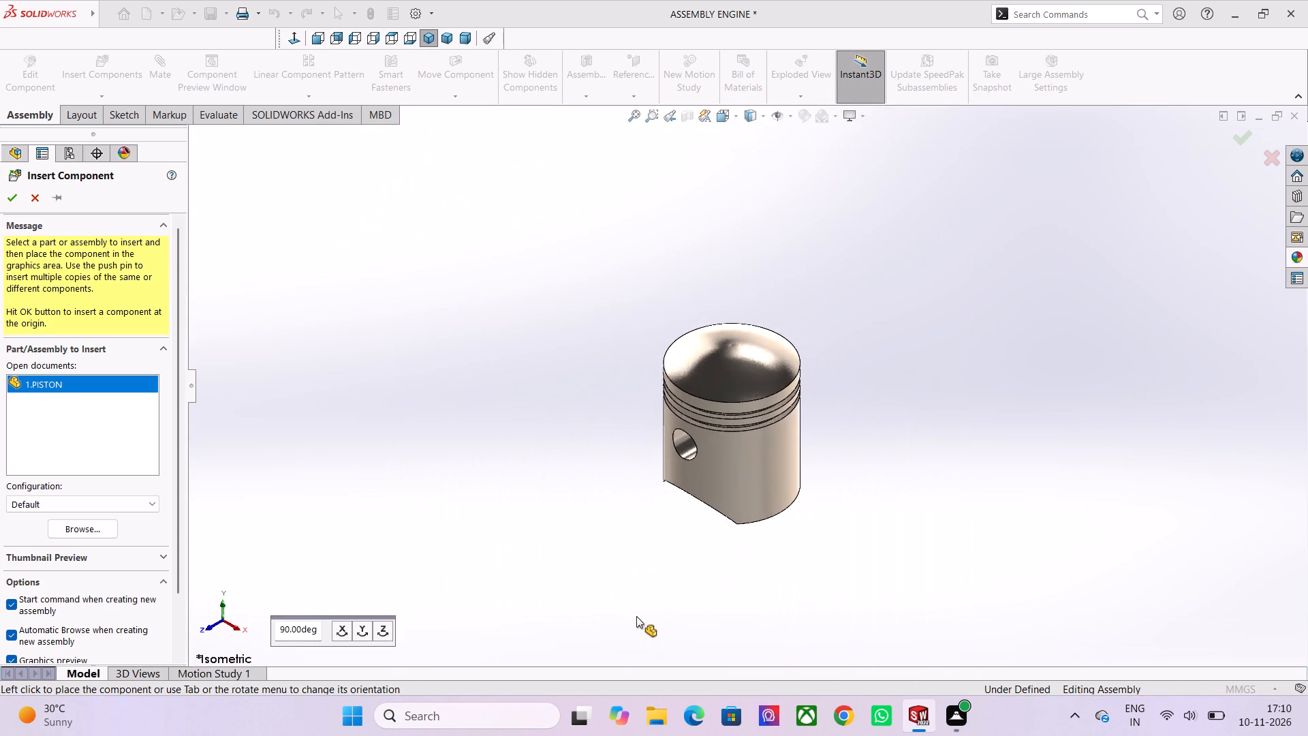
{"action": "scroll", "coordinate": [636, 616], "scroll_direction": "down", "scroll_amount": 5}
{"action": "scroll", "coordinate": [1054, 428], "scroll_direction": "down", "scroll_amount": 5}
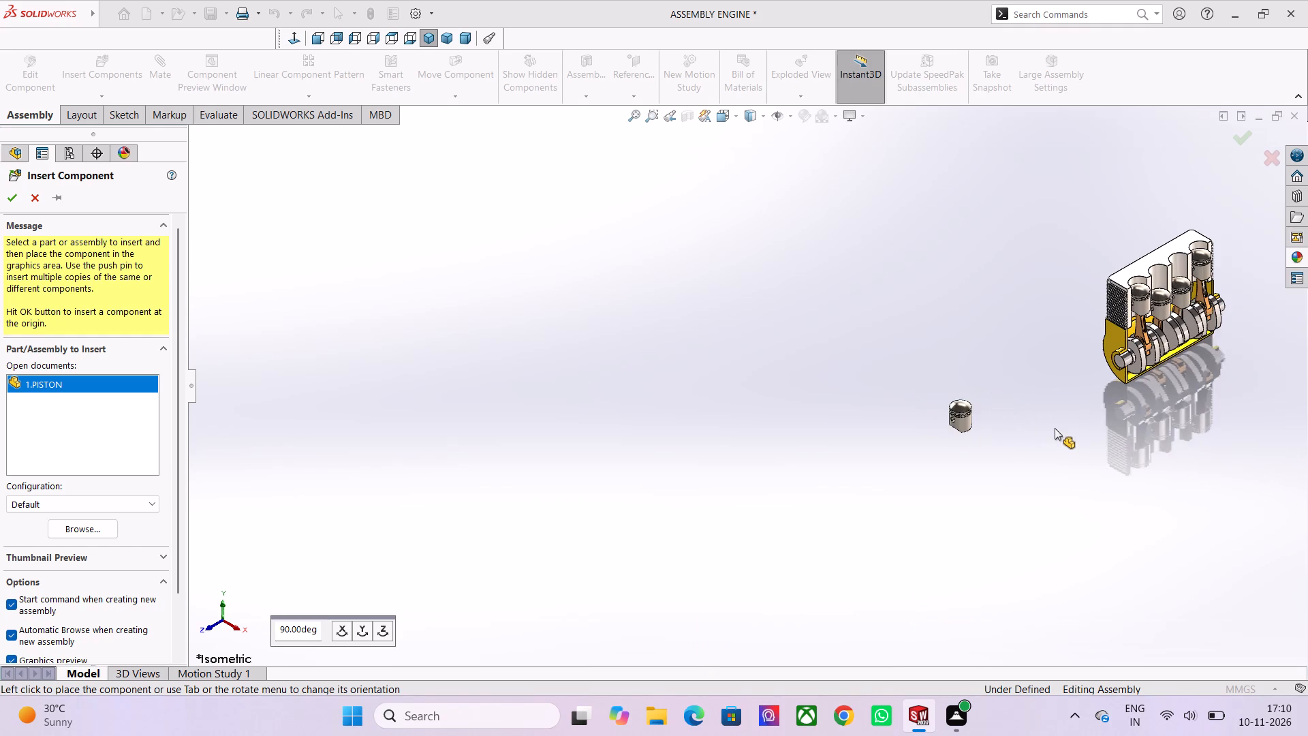
Examine the unplaced piston preview against the upper block's cylinder bores and the pistons already installed.
{"action": "scroll", "coordinate": [1154, 281], "scroll_direction": "up", "scroll_amount": 3}
{"action": "scroll", "coordinate": [1112, 328], "scroll_direction": "up", "scroll_amount": 4}
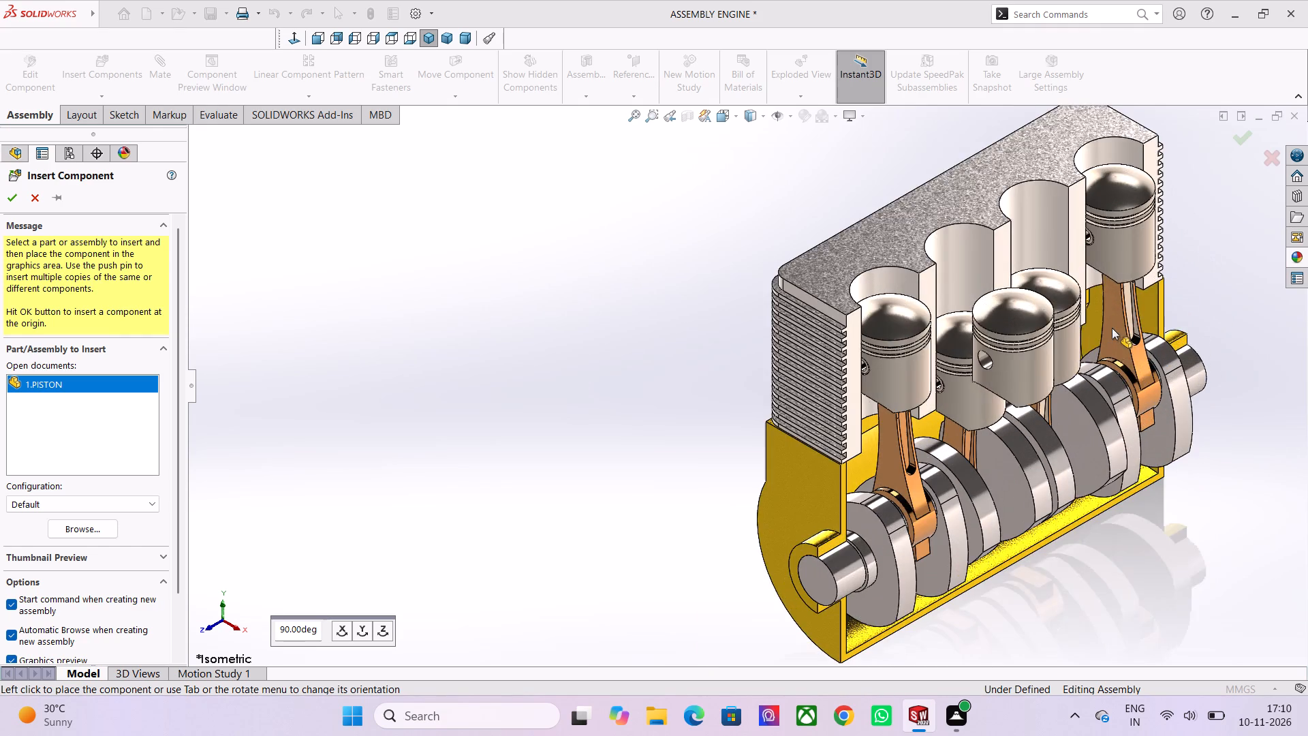
{"action": "scroll", "coordinate": [1101, 332], "scroll_direction": "up", "scroll_amount": 4}
{"action": "scroll", "coordinate": [516, 304], "scroll_direction": "down", "scroll_amount": 1}
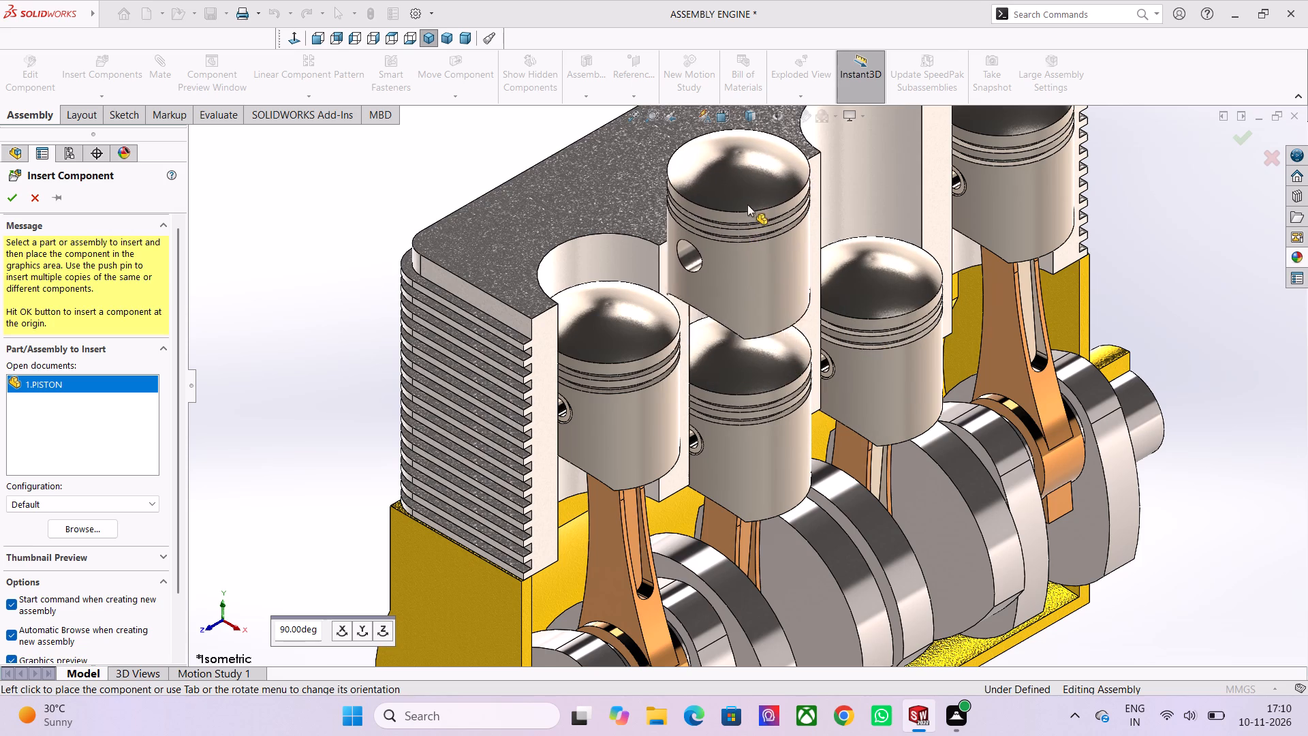
{"action": "scroll", "coordinate": [755, 191], "scroll_direction": "down", "scroll_amount": 2}
{"action": "scroll", "coordinate": [757, 250], "scroll_direction": "down", "scroll_amount": 6}
{"action": "scroll", "coordinate": [791, 348], "scroll_direction": "up", "scroll_amount": 5}
{"action": "scroll", "coordinate": [647, 373], "scroll_direction": "up", "scroll_amount": 1}
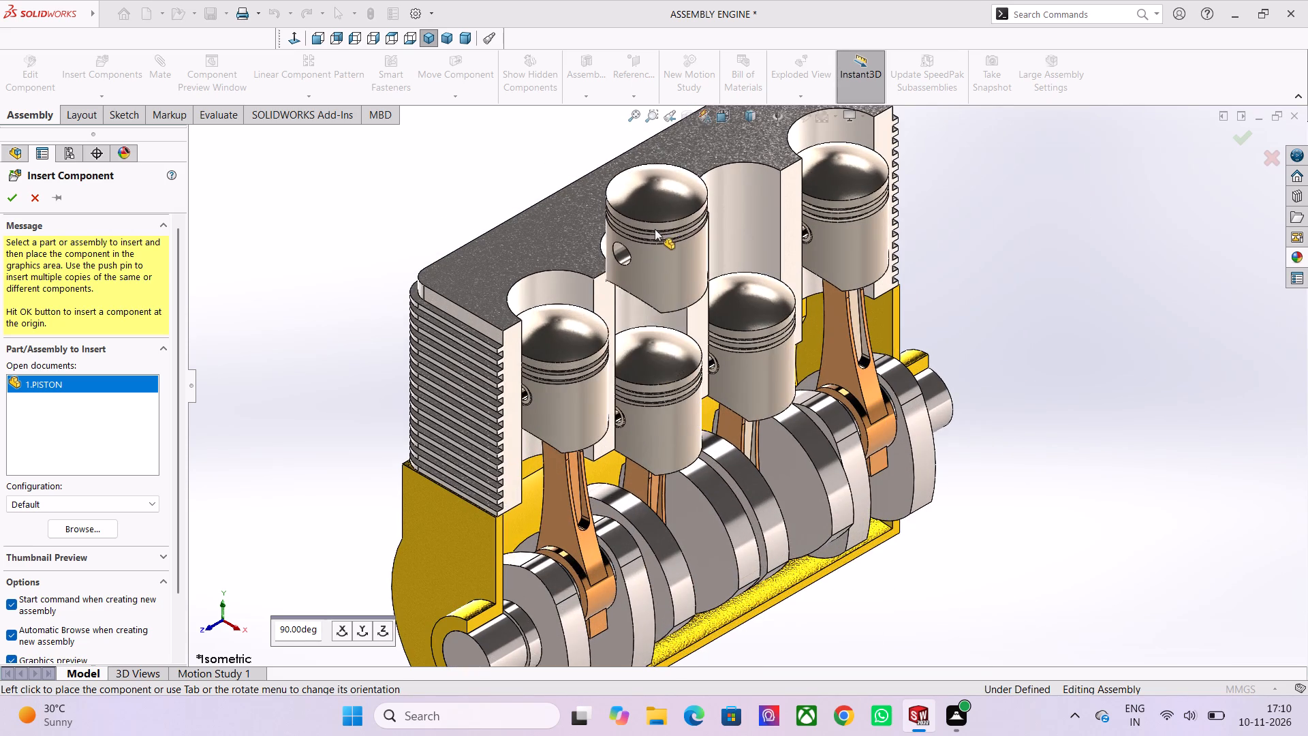
{"action": "scroll", "coordinate": [652, 226], "scroll_direction": "up", "scroll_amount": 4}
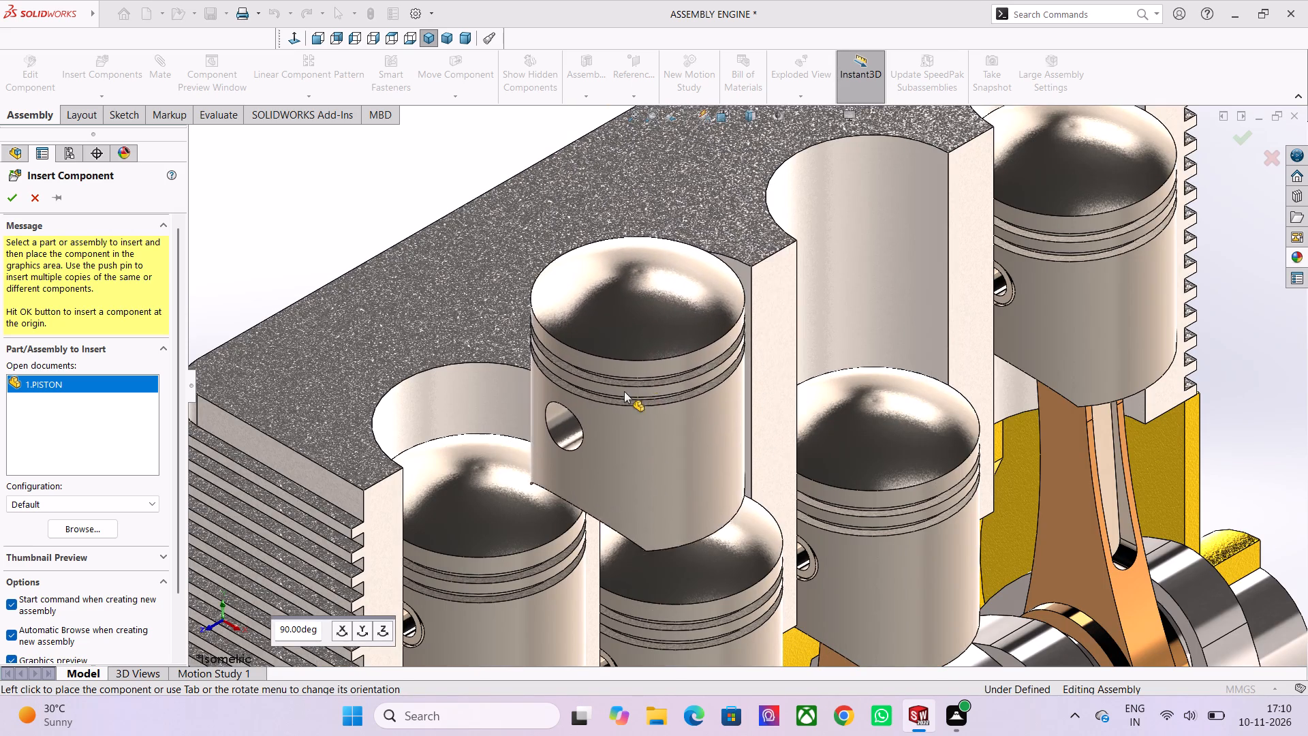
{"action": "scroll", "coordinate": [619, 446], "scroll_direction": "down", "scroll_amount": 4}
{"action": "scroll", "coordinate": [627, 474], "scroll_direction": "up", "scroll_amount": 4}
{"action": "scroll", "coordinate": [618, 355], "scroll_direction": "up", "scroll_amount": 2}
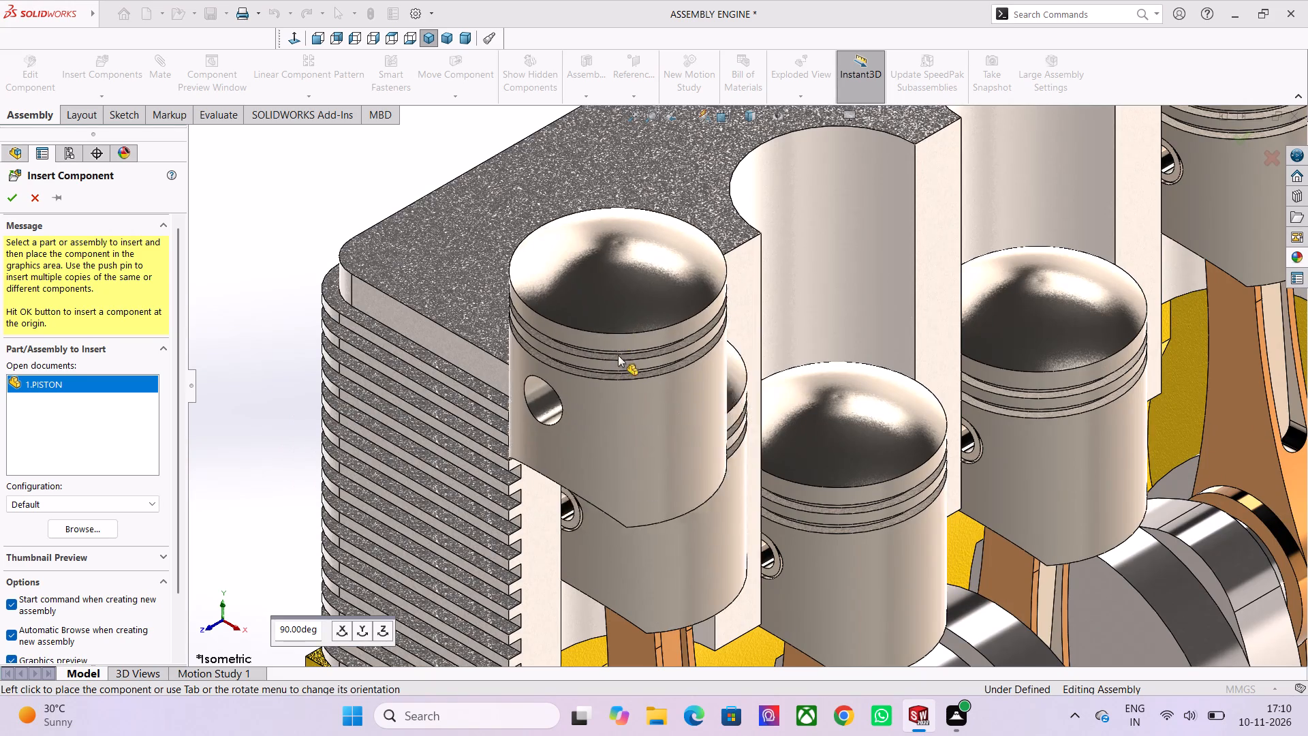
{"action": "scroll", "coordinate": [618, 355], "scroll_direction": "up", "scroll_amount": 3}
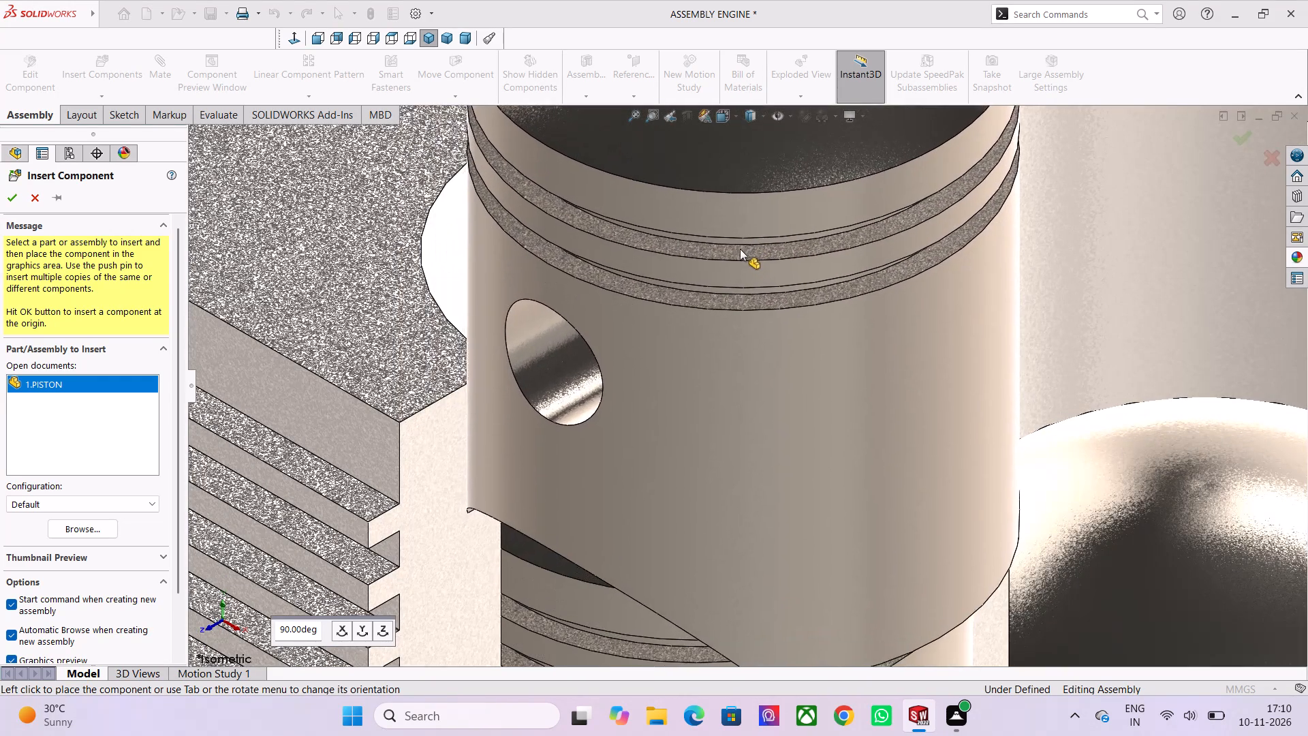
{"action": "scroll", "coordinate": [739, 249], "scroll_direction": "down", "scroll_amount": 6}
{"action": "scroll", "coordinate": [741, 359], "scroll_direction": "down", "scroll_amount": 7}
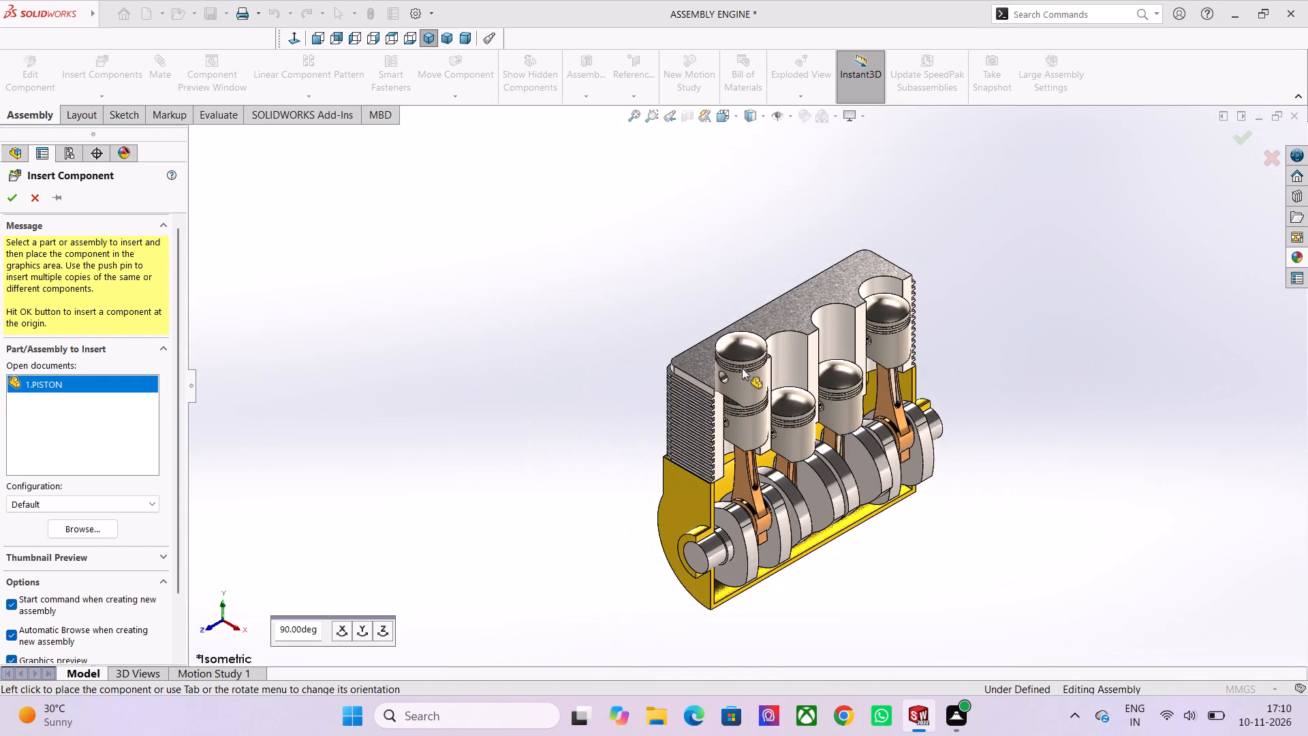
{"action": "scroll", "coordinate": [748, 382], "scroll_direction": "up", "scroll_amount": 12}
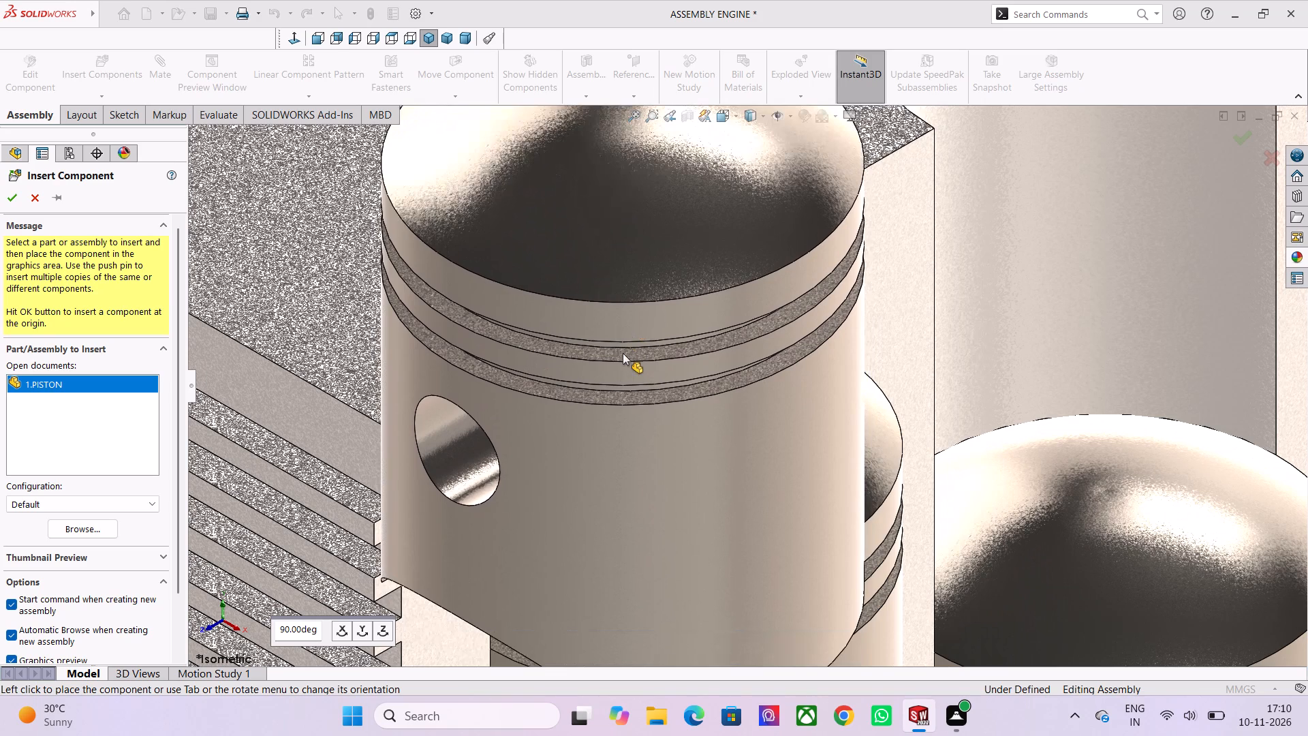
{"action": "scroll", "coordinate": [702, 457], "scroll_direction": "down", "scroll_amount": 3}
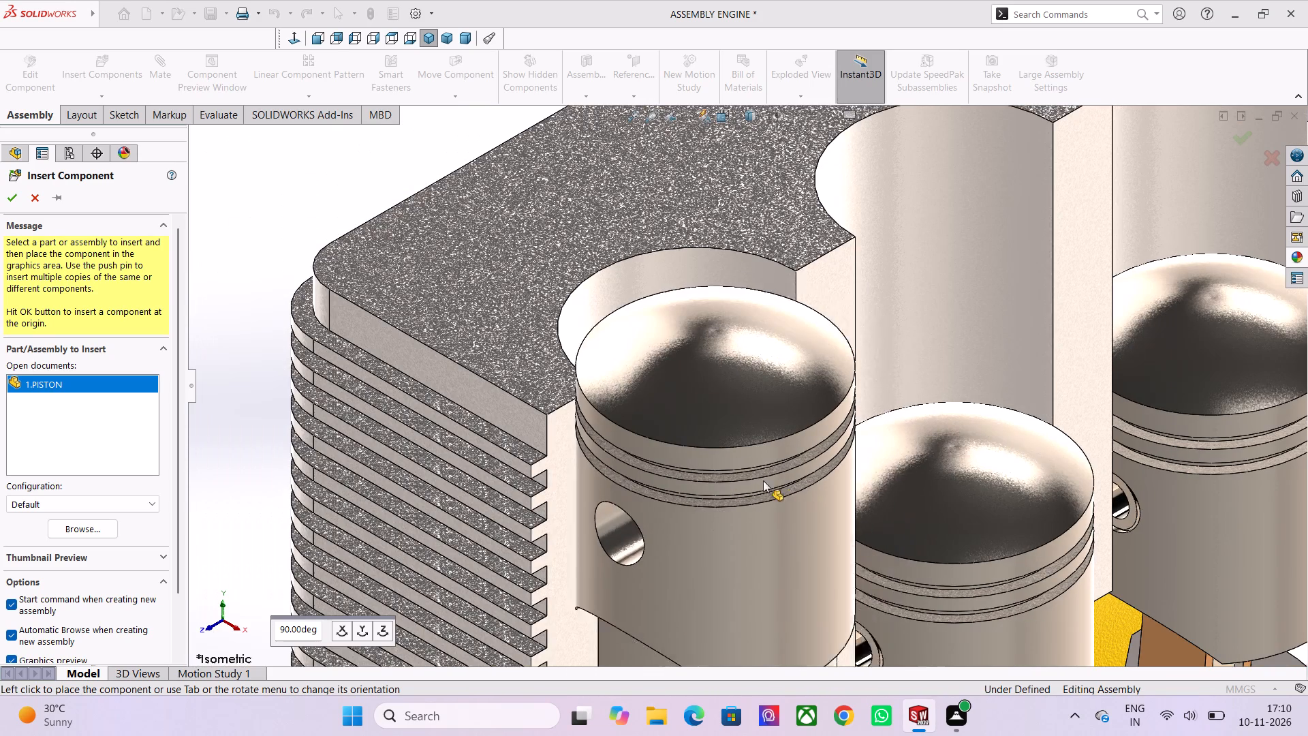
{"action": "scroll", "coordinate": [776, 467], "scroll_direction": "down", "scroll_amount": 2}
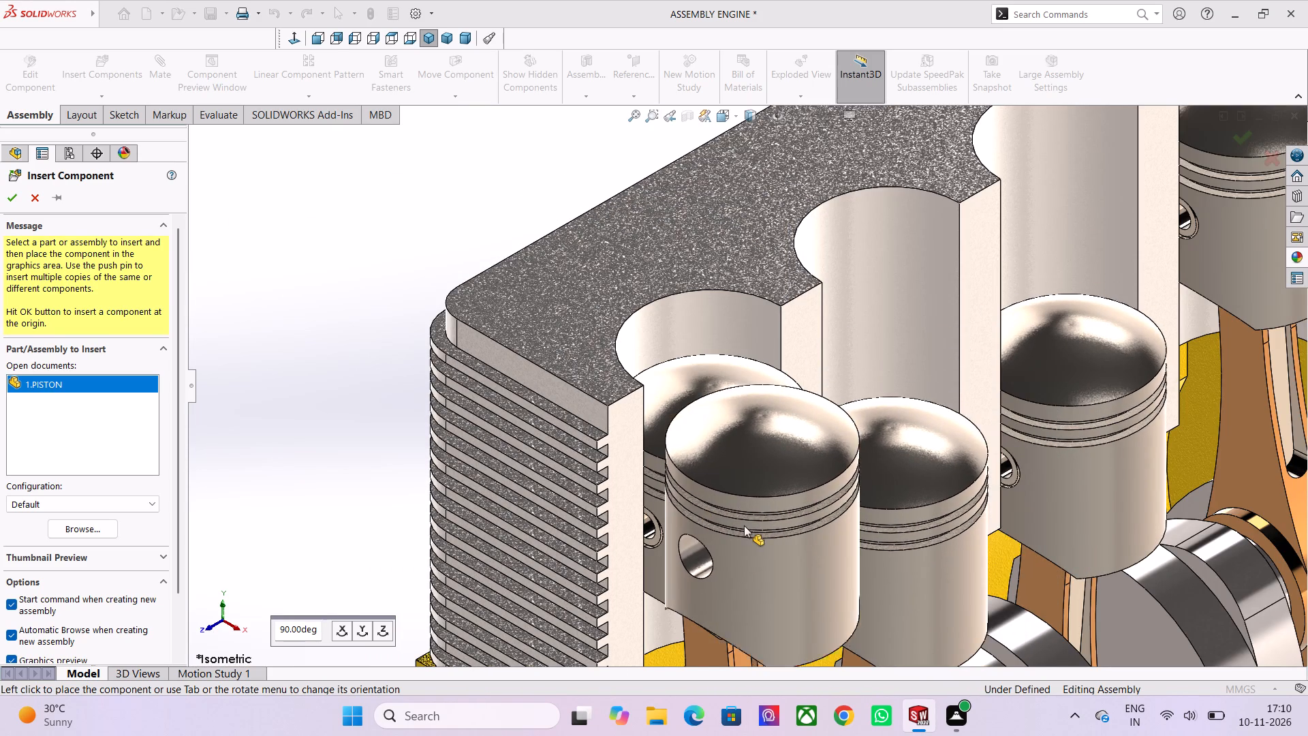
{"action": "scroll", "coordinate": [743, 525], "scroll_direction": "down", "scroll_amount": 8}
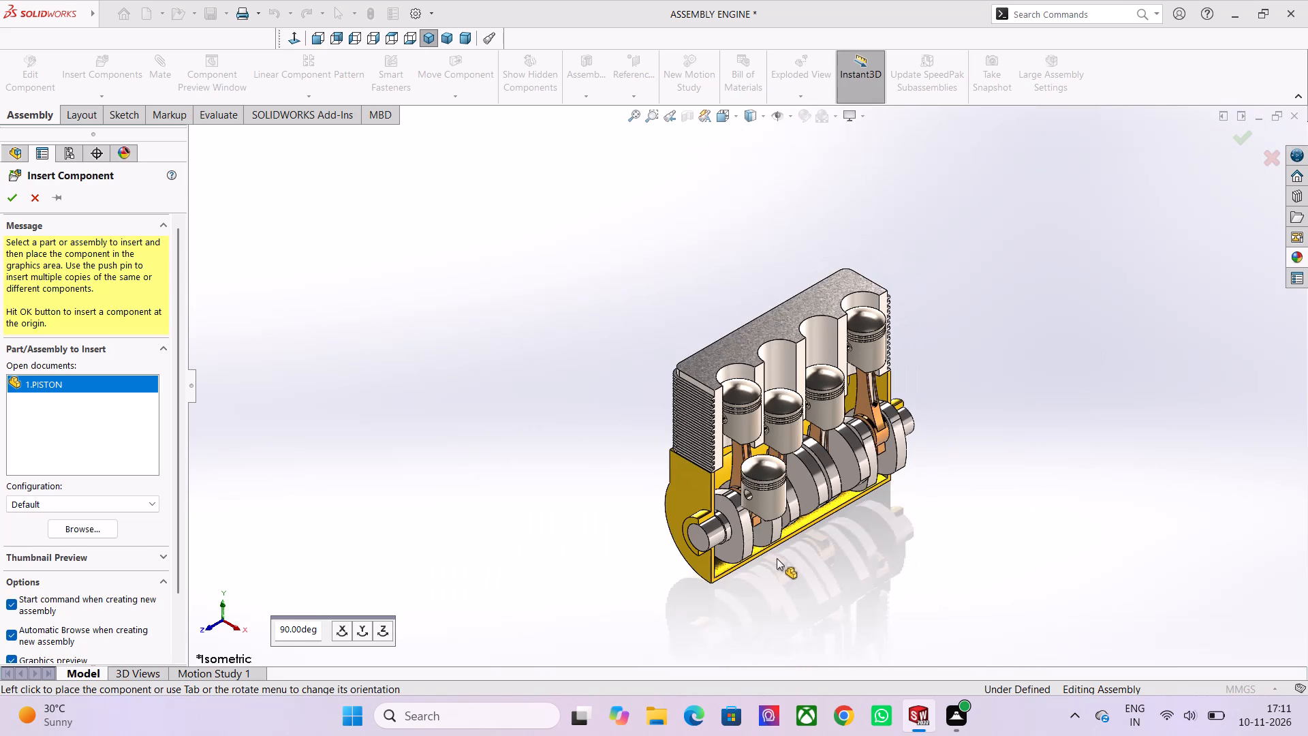
Place the 1.PISTON component in the empty space beside the engine block, clear of the upper block and crankshaft.
{"action": "scroll", "coordinate": [749, 493], "scroll_direction": "up", "scroll_amount": 2}
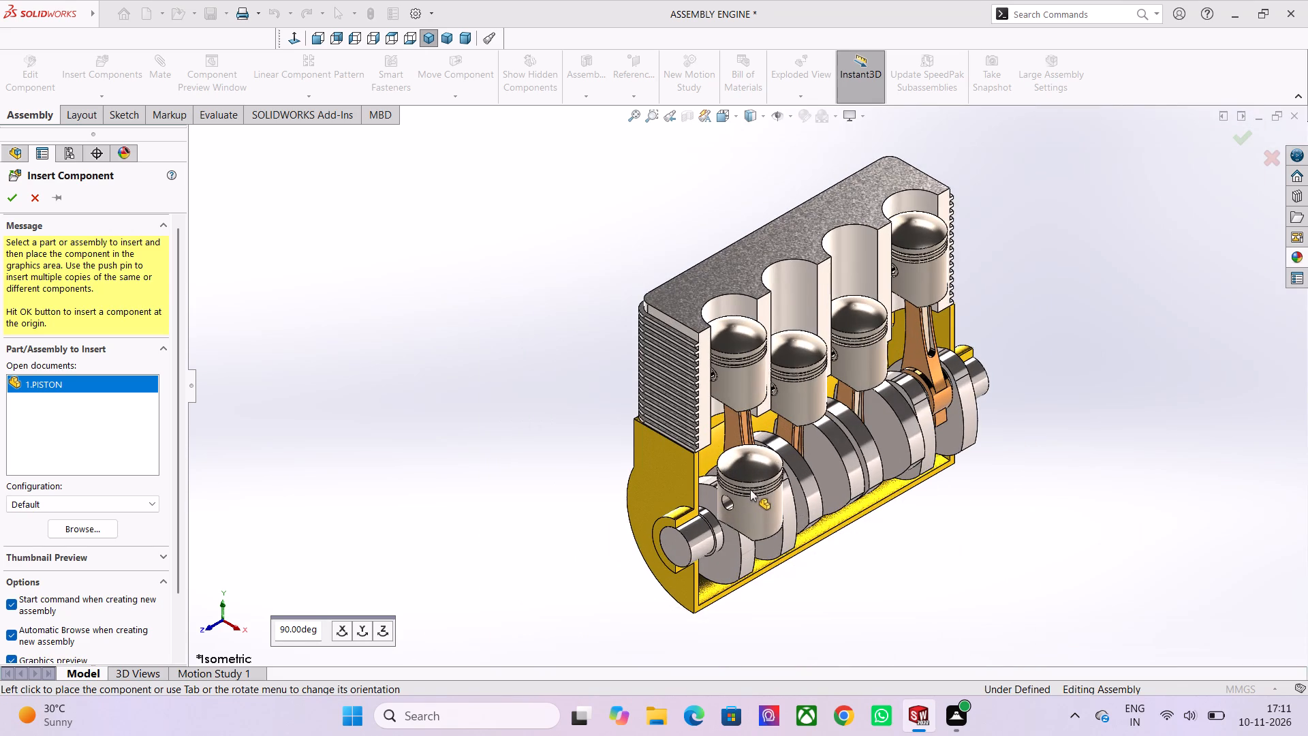
{"action": "scroll", "coordinate": [755, 482], "scroll_direction": "down", "scroll_amount": 2}
{"action": "scroll", "coordinate": [734, 324], "scroll_direction": "up", "scroll_amount": 2}
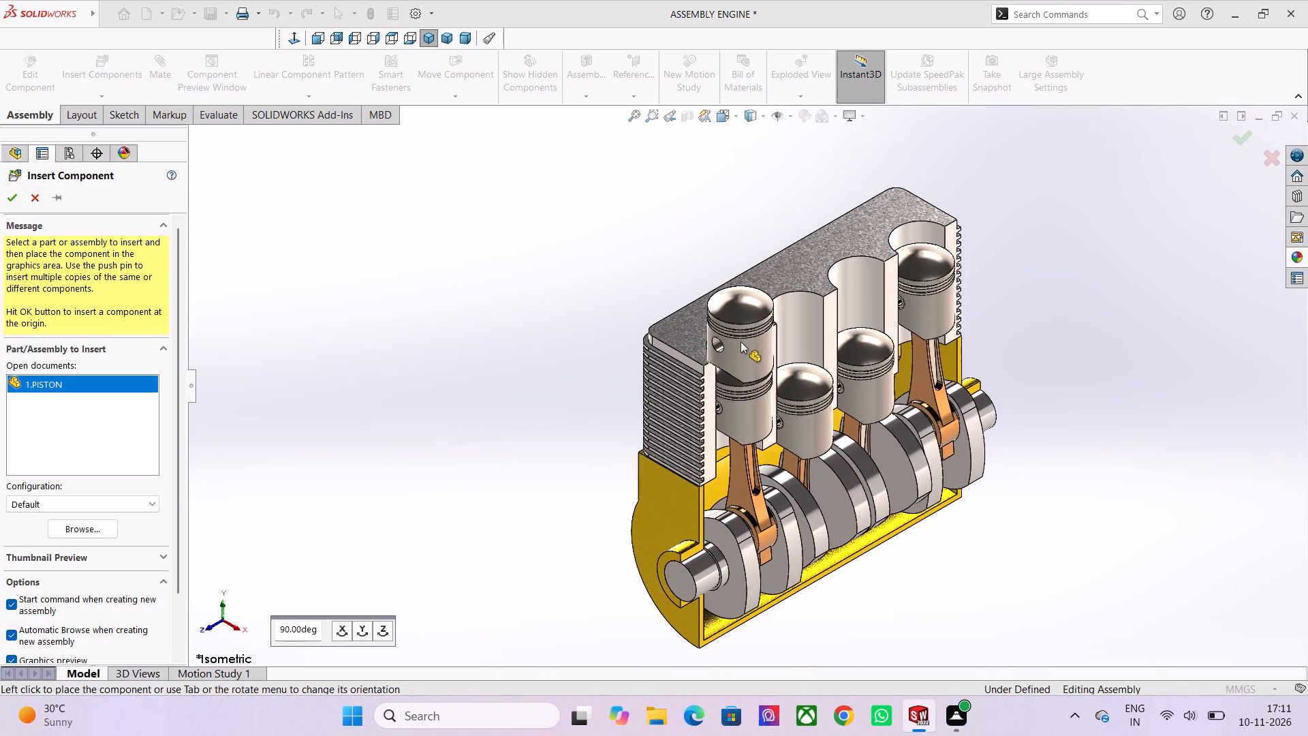
{"action": "scroll", "coordinate": [741, 352], "scroll_direction": "down", "scroll_amount": 1}
{"action": "scroll", "coordinate": [636, 375], "scroll_direction": "up", "scroll_amount": 2}
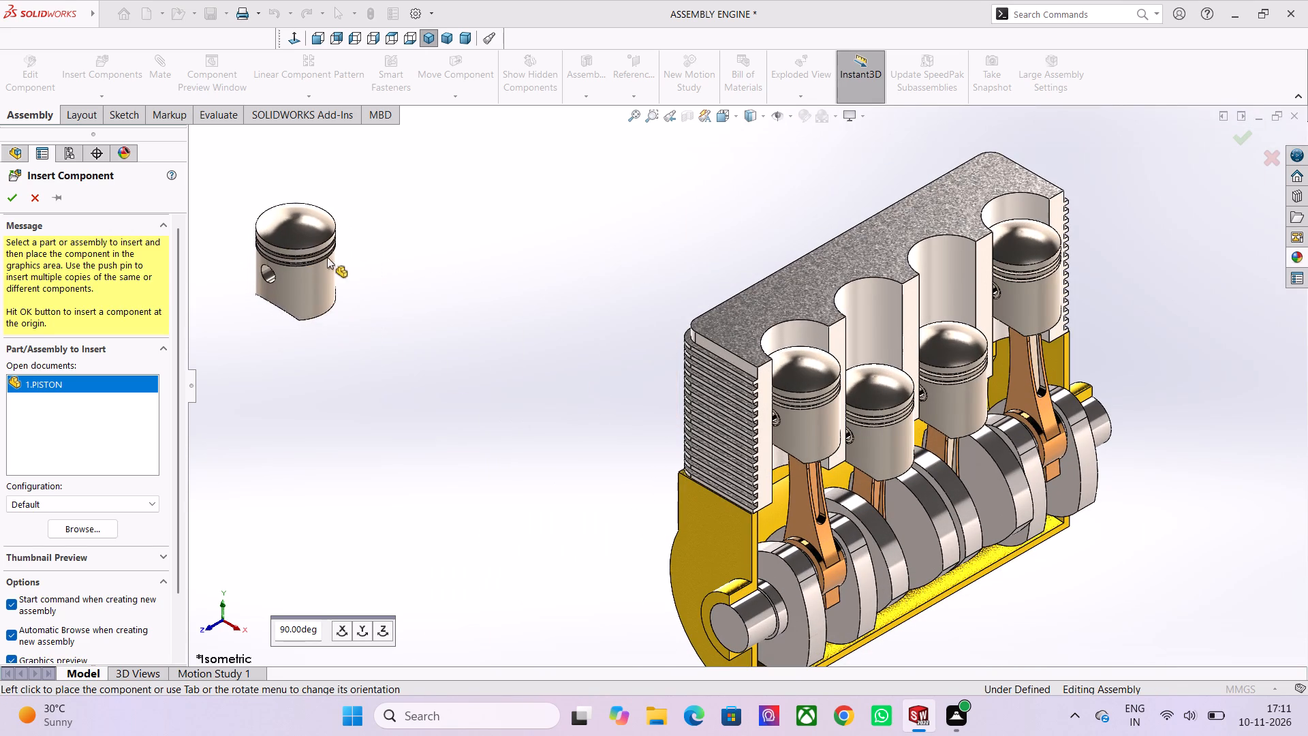
{"action": "left_click", "coordinate": [343, 255]}
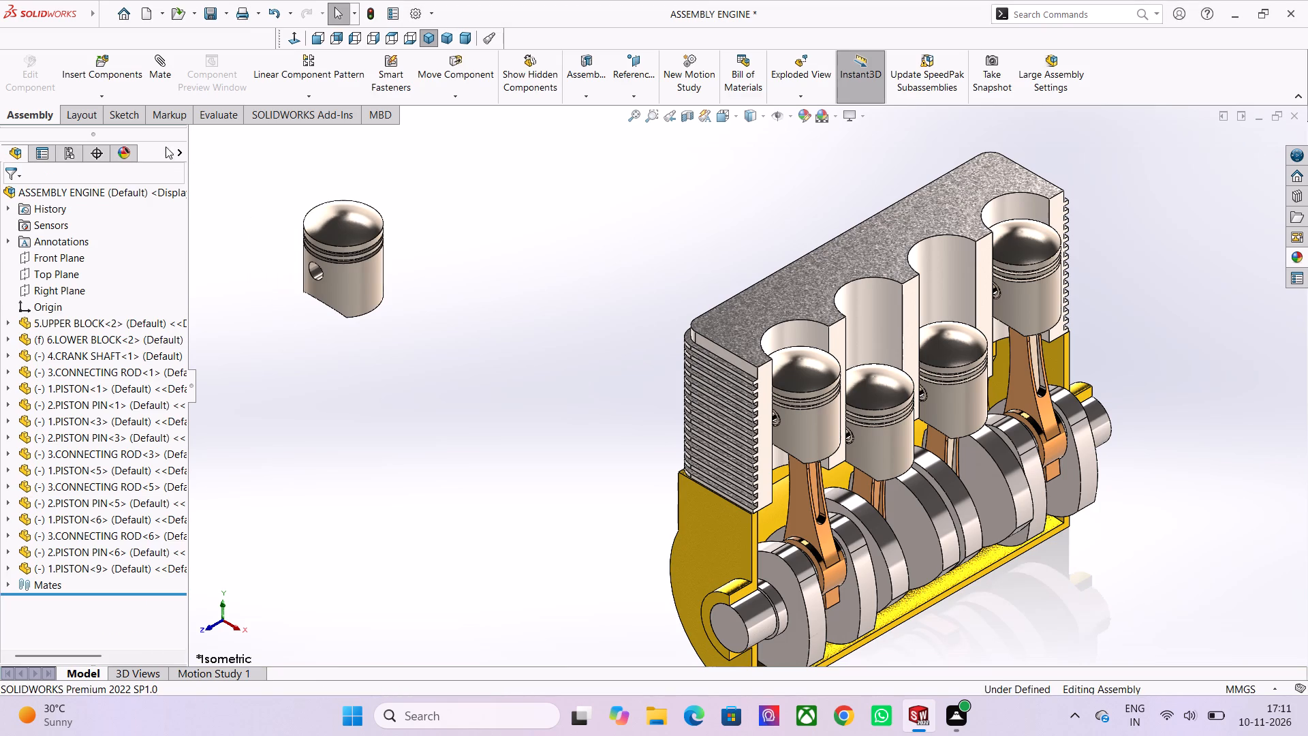
Load the 2.PISTON PIN part from the ENGINE folder, in its Default configuration, as the component to insert.
{"action": "left_click", "coordinate": [110, 76]}
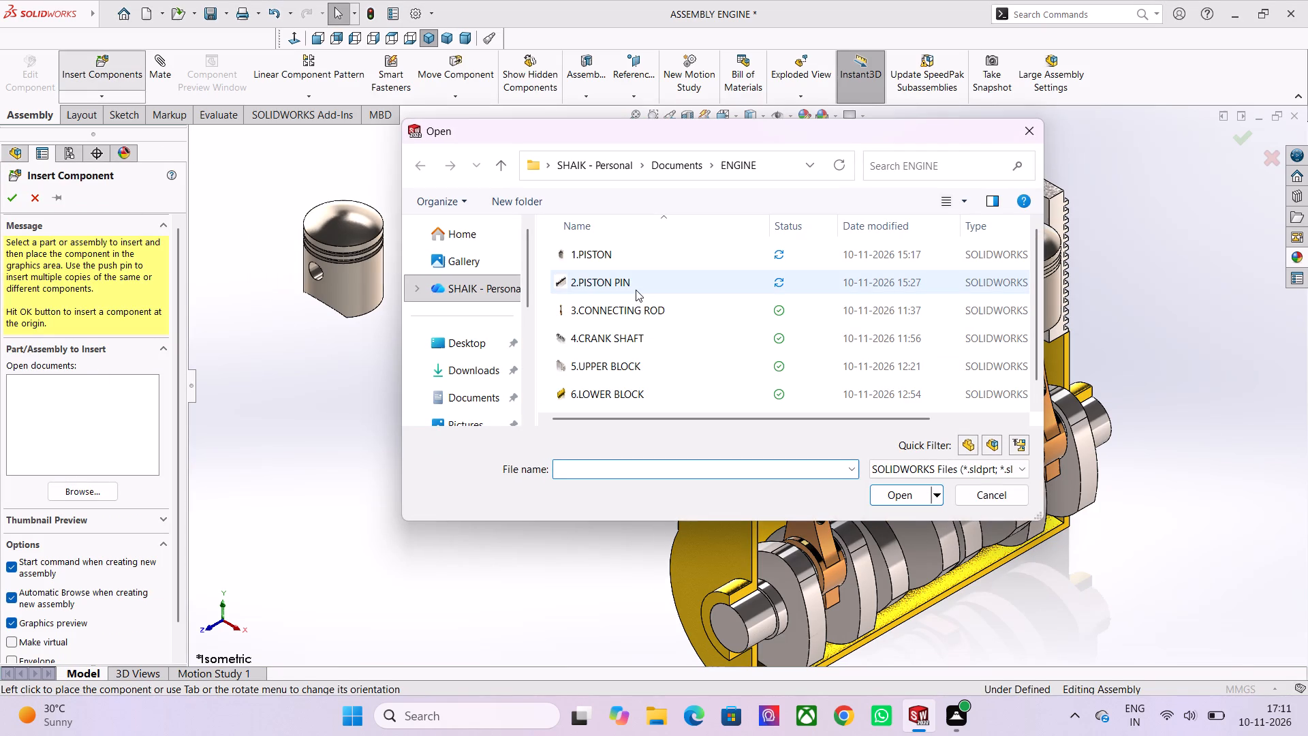
{"action": "left_click", "coordinate": [636, 290]}
{"action": "left_click", "coordinate": [883, 495]}
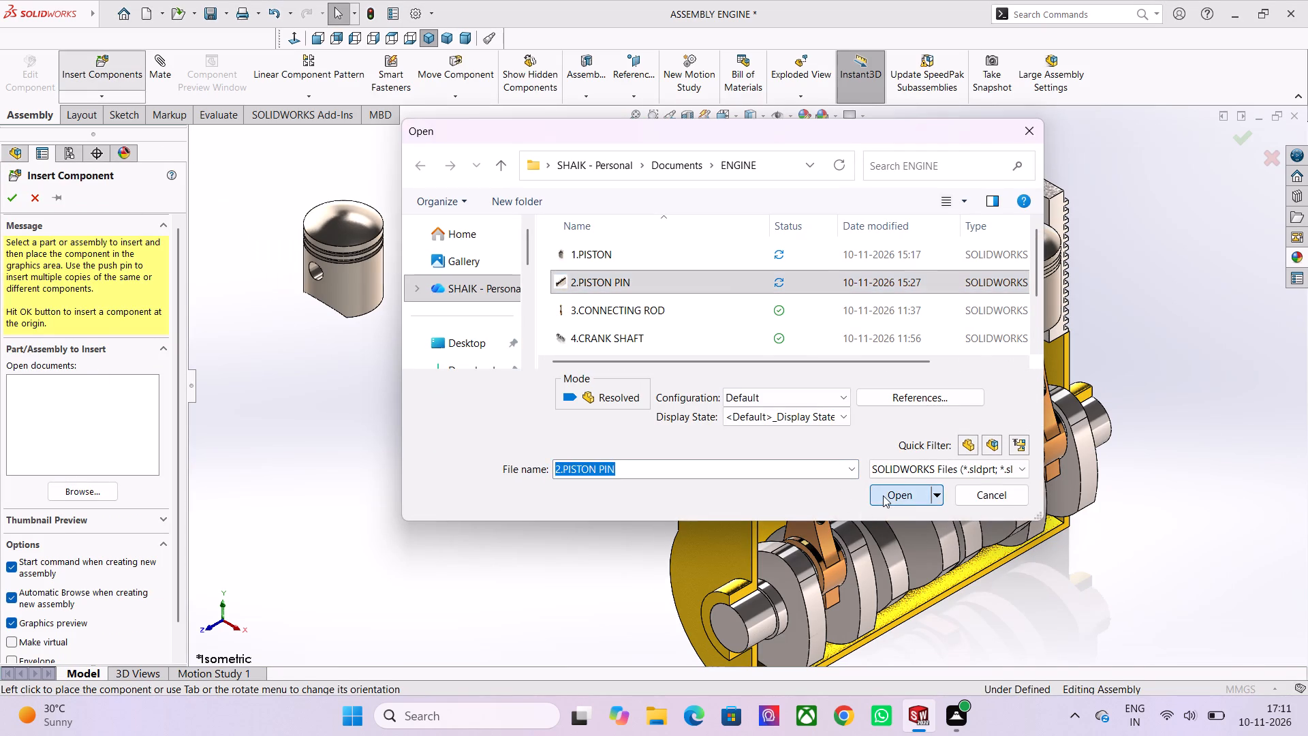
Examine the unplaced piston pin preview against the pin hole of the loose piston beside the engine, close up and from farther away.
{"action": "scroll", "coordinate": [358, 279], "scroll_direction": "up", "scroll_amount": 2}
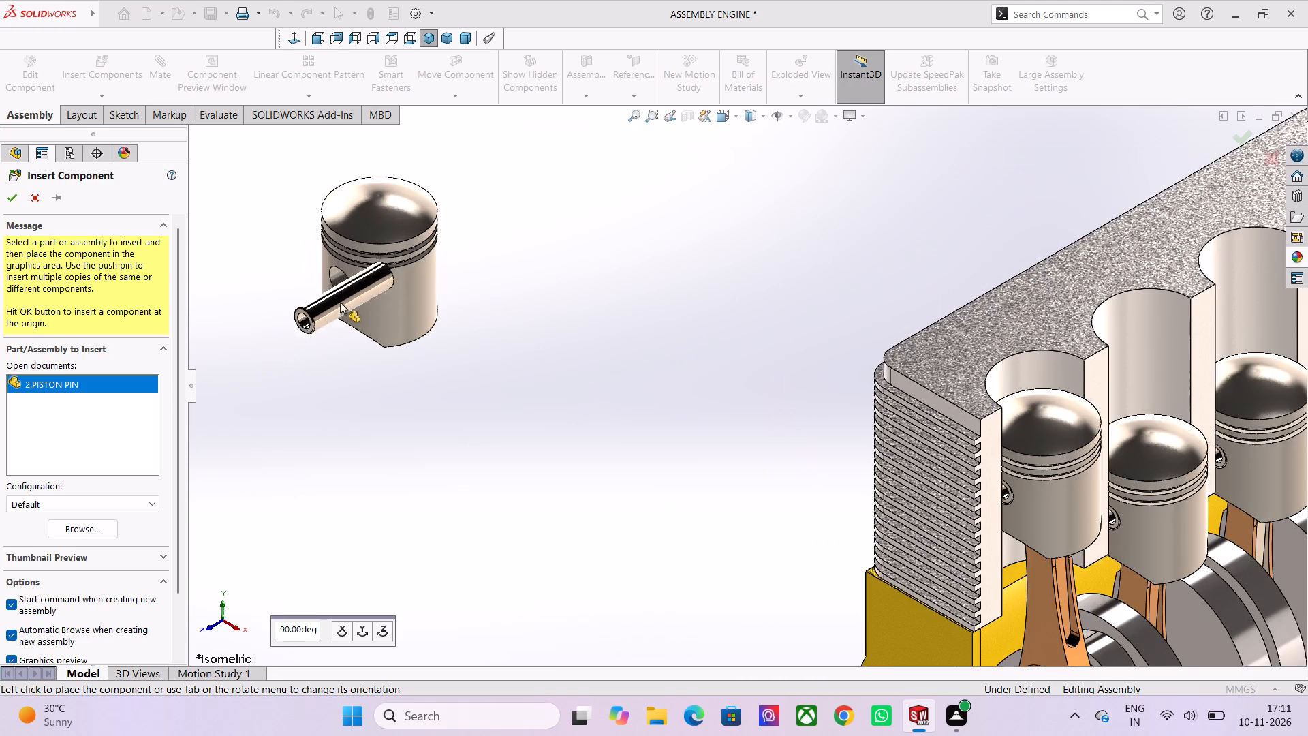
{"action": "scroll", "coordinate": [339, 305], "scroll_direction": "up", "scroll_amount": 6}
{"action": "scroll", "coordinate": [350, 310], "scroll_direction": "down", "scroll_amount": 2}
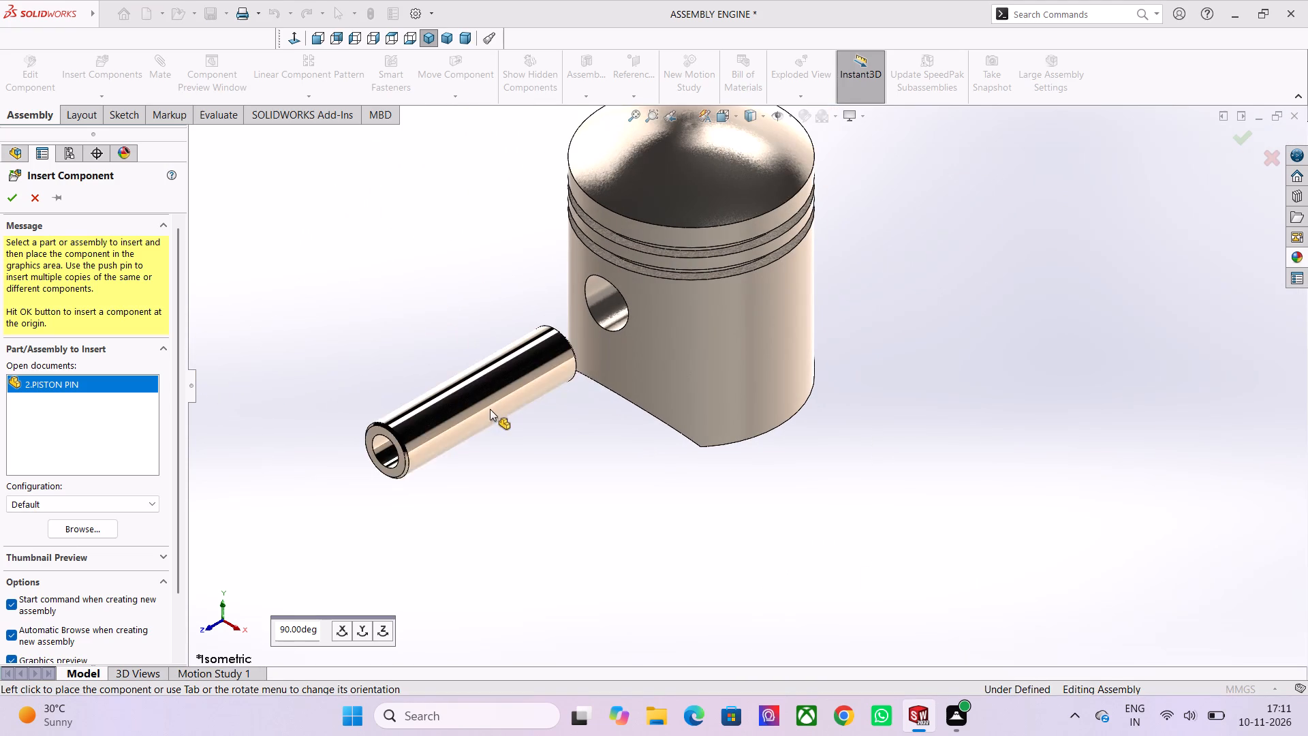
{"action": "scroll", "coordinate": [552, 377], "scroll_direction": "down", "scroll_amount": 5}
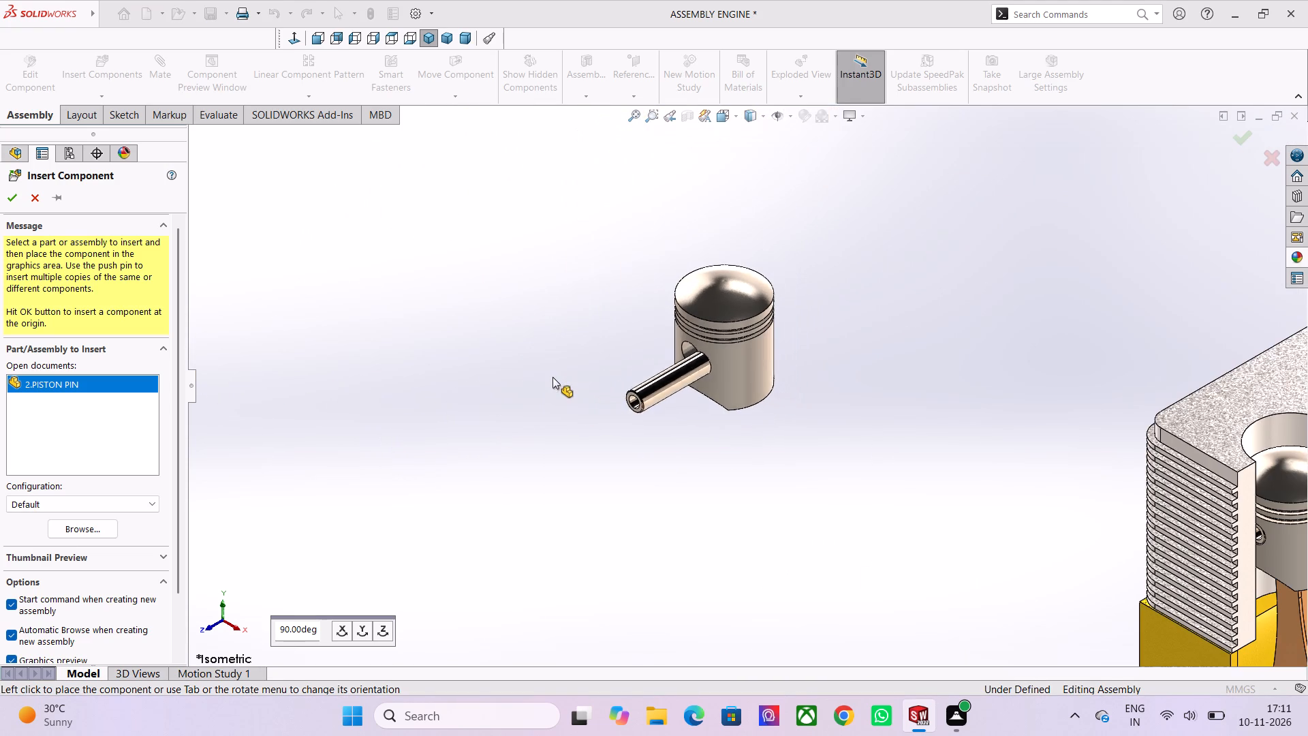
{"action": "scroll", "coordinate": [671, 361], "scroll_direction": "up", "scroll_amount": 1}
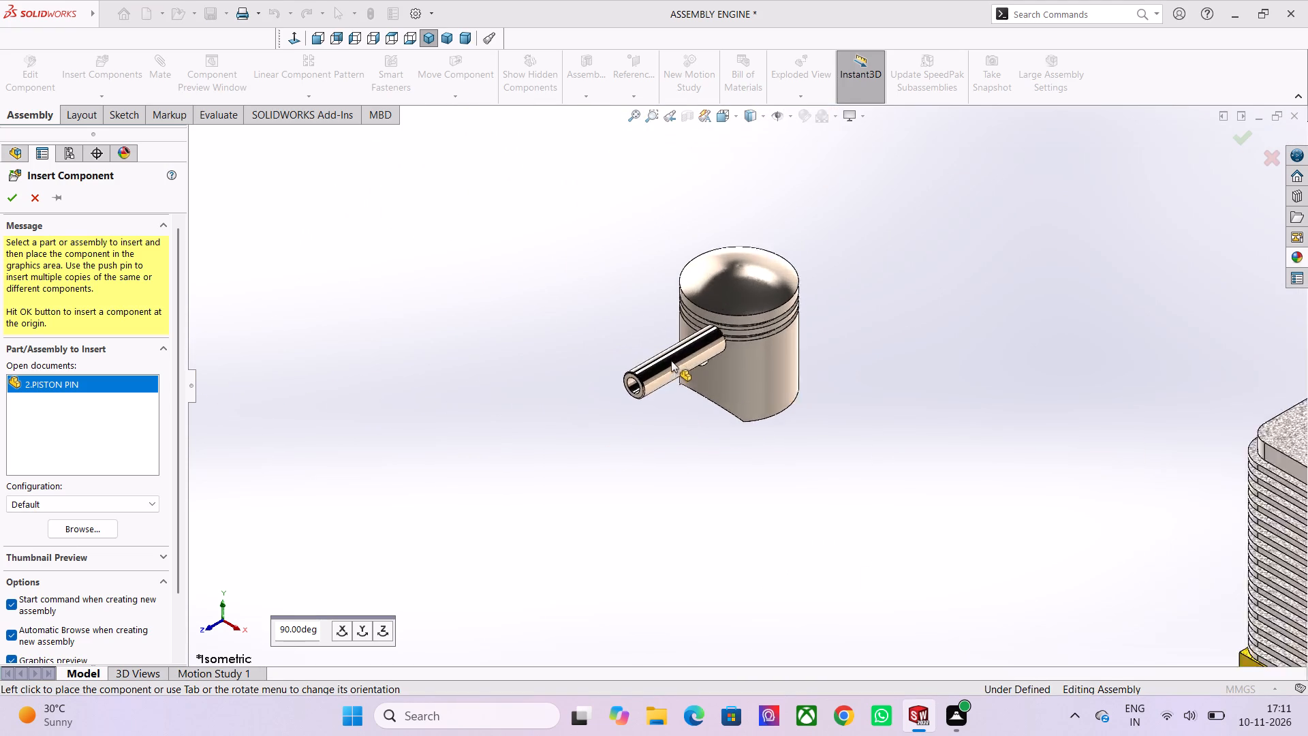
{"action": "scroll", "coordinate": [671, 361], "scroll_direction": "up", "scroll_amount": 3}
{"action": "scroll", "coordinate": [670, 361], "scroll_direction": "down", "scroll_amount": 3}
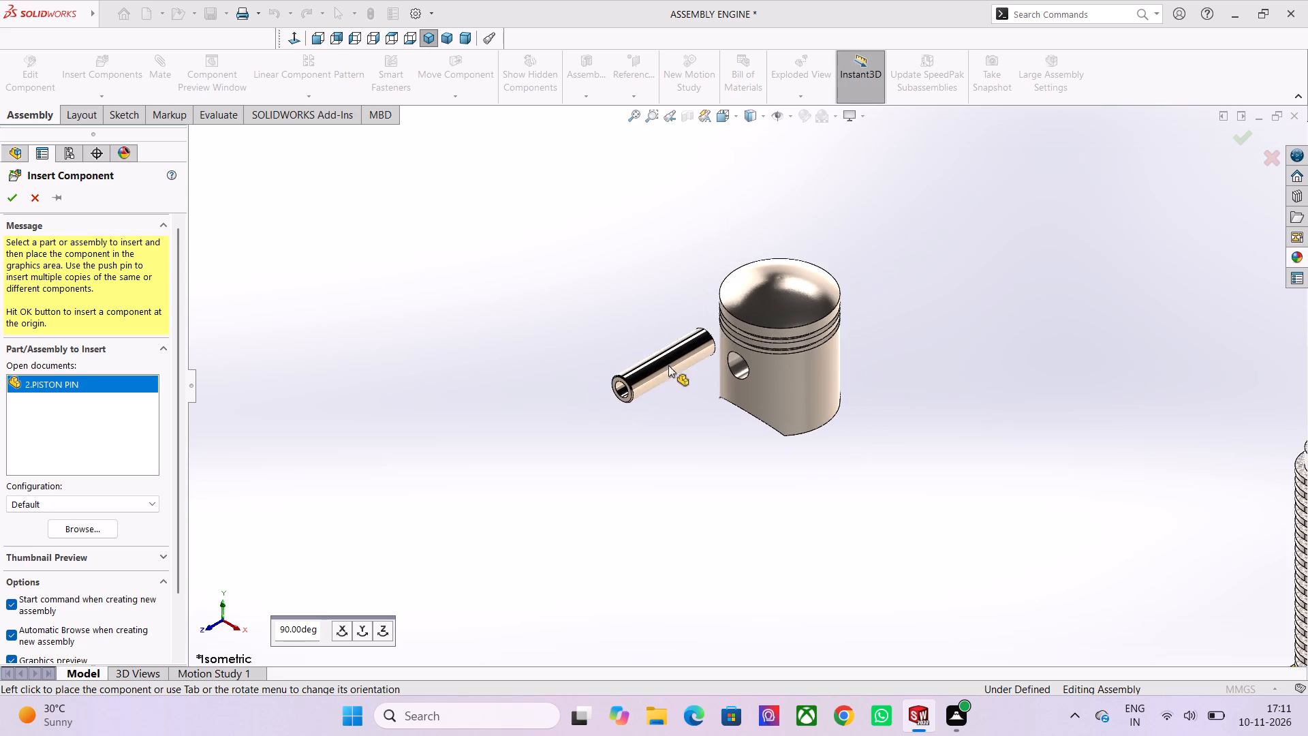
{"action": "scroll", "coordinate": [685, 367], "scroll_direction": "down", "scroll_amount": 1}
{"action": "scroll", "coordinate": [796, 365], "scroll_direction": "up", "scroll_amount": 3}
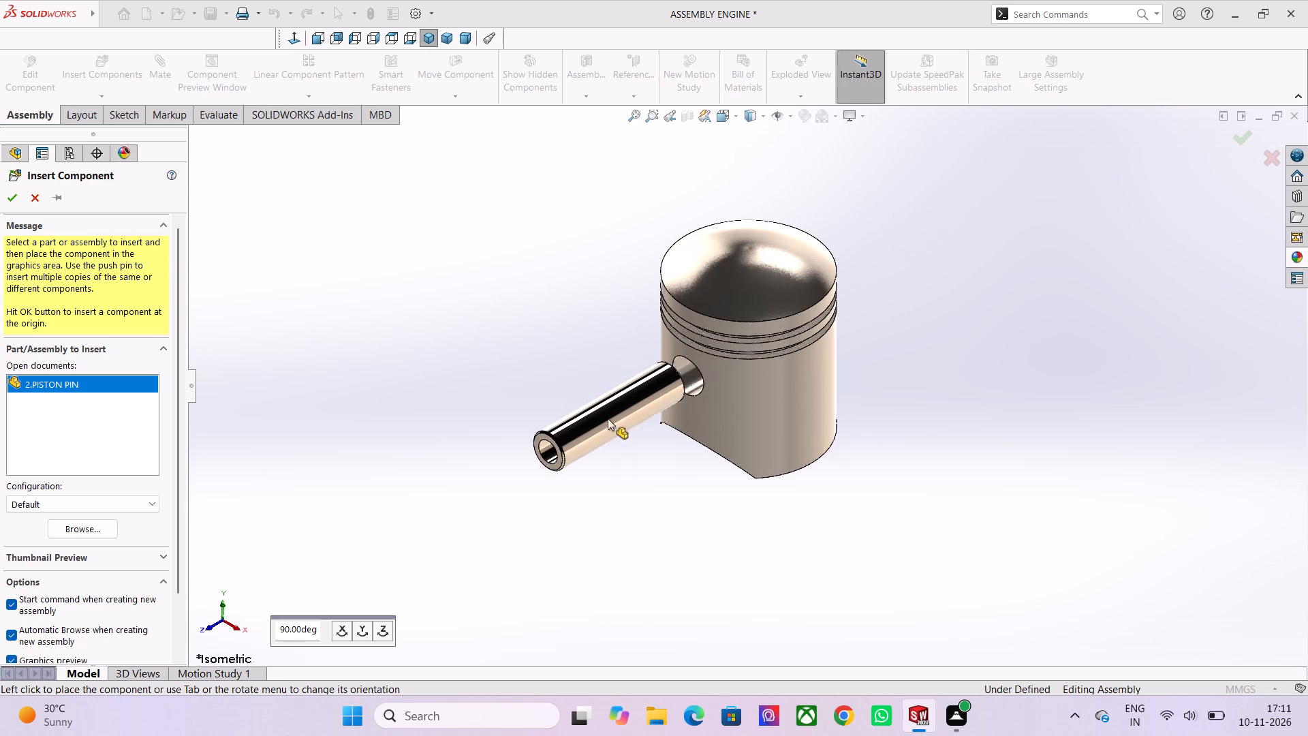
{"action": "scroll", "coordinate": [679, 420], "scroll_direction": "up", "scroll_amount": 5}
{"action": "scroll", "coordinate": [767, 330], "scroll_direction": "up", "scroll_amount": 3}
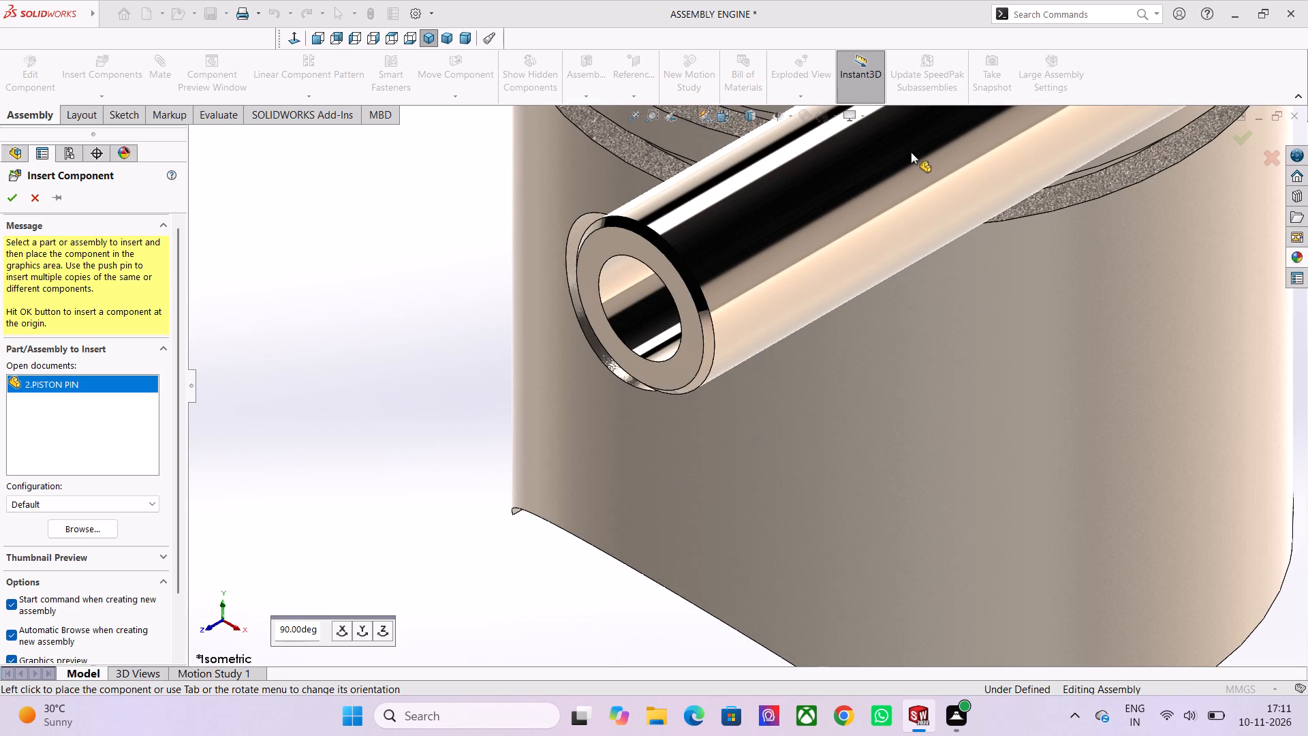
{"action": "scroll", "coordinate": [843, 326], "scroll_direction": "down", "scroll_amount": 3}
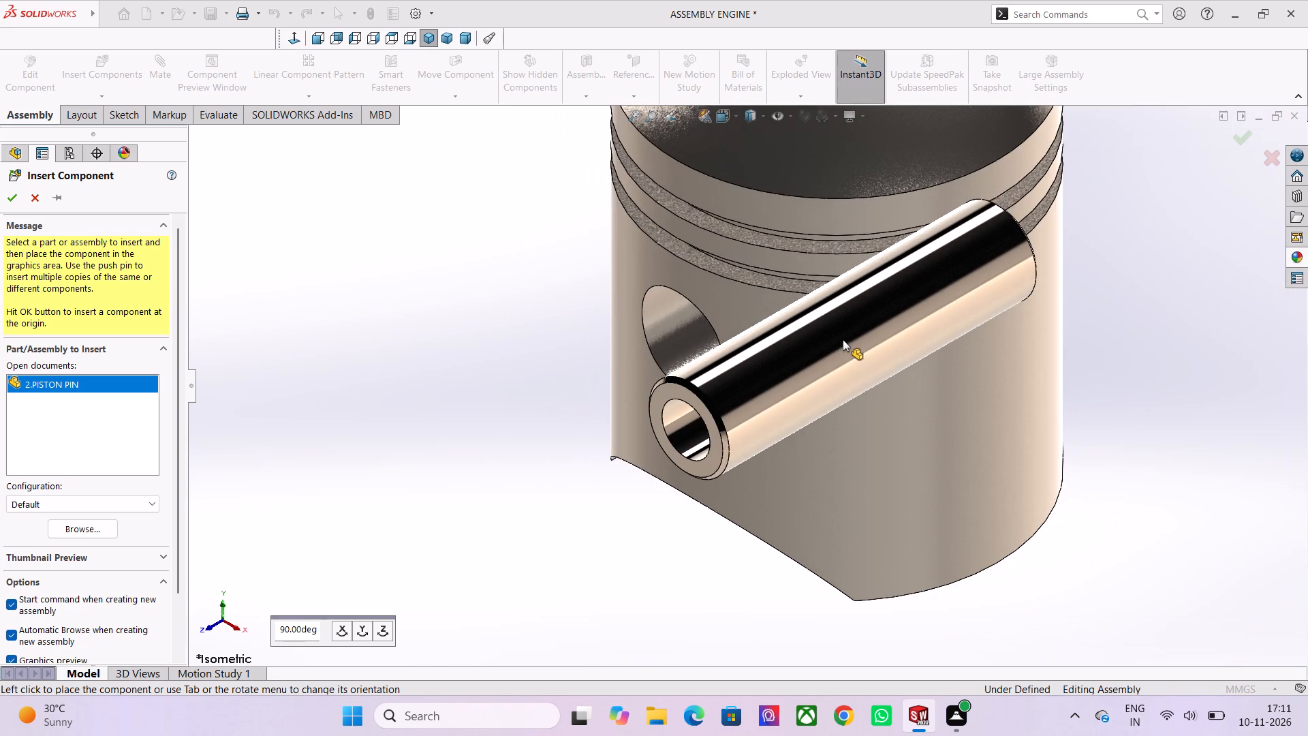
{"action": "scroll", "coordinate": [839, 386], "scroll_direction": "down", "scroll_amount": 7}
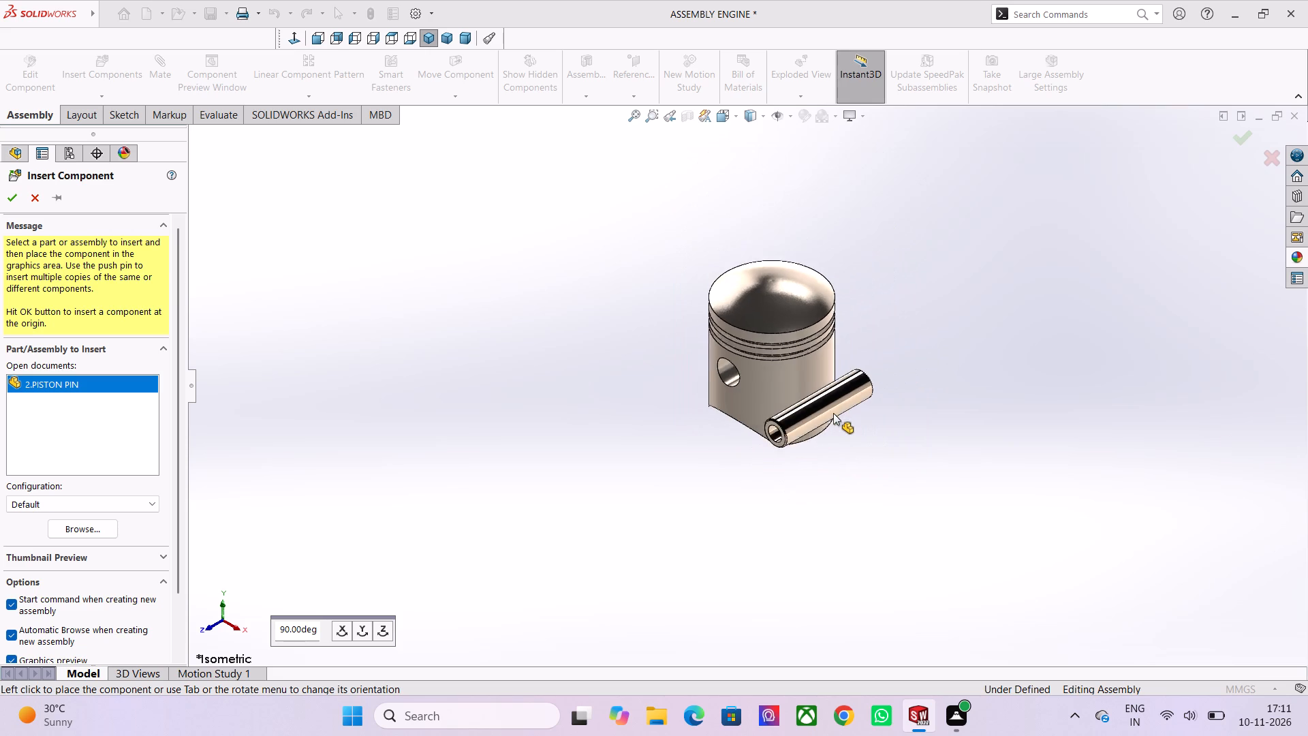
{"action": "scroll", "coordinate": [833, 413], "scroll_direction": "down", "scroll_amount": 3}
{"action": "scroll", "coordinate": [775, 395], "scroll_direction": "up", "scroll_amount": 4}
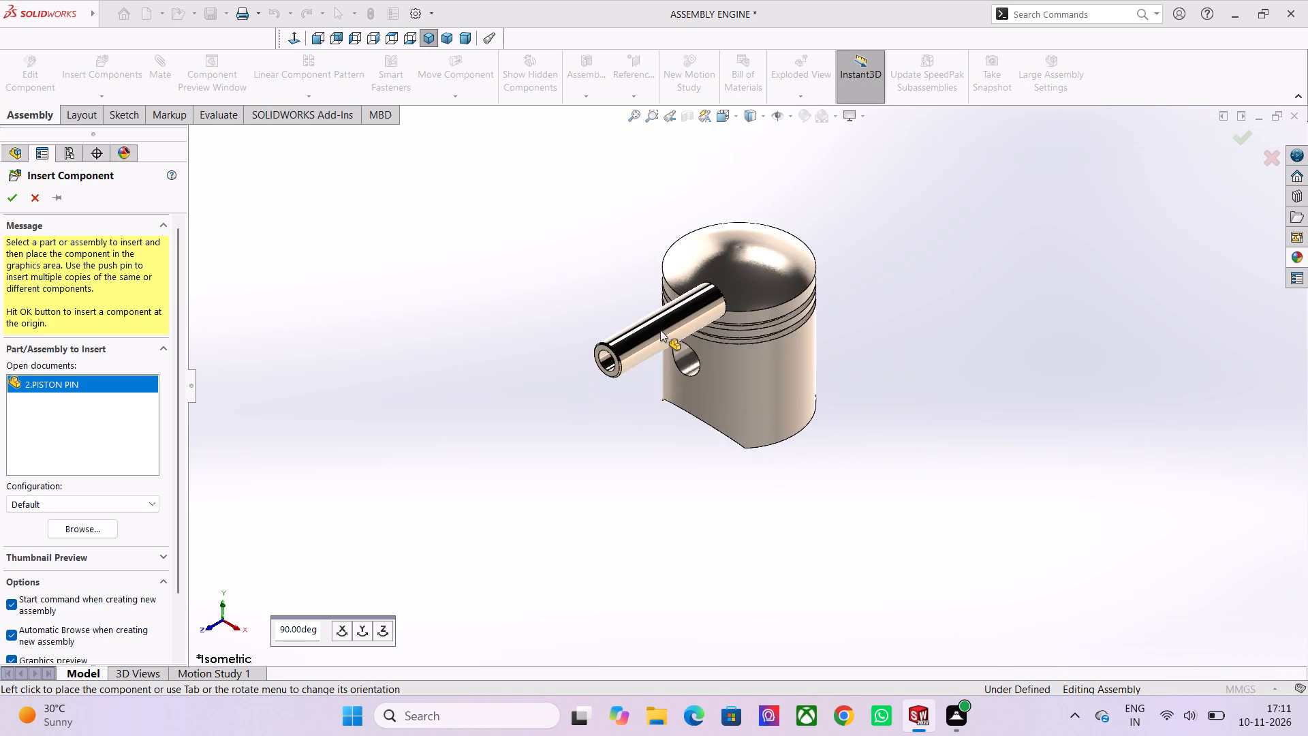
{"action": "scroll", "coordinate": [660, 330], "scroll_direction": "up", "scroll_amount": 2}
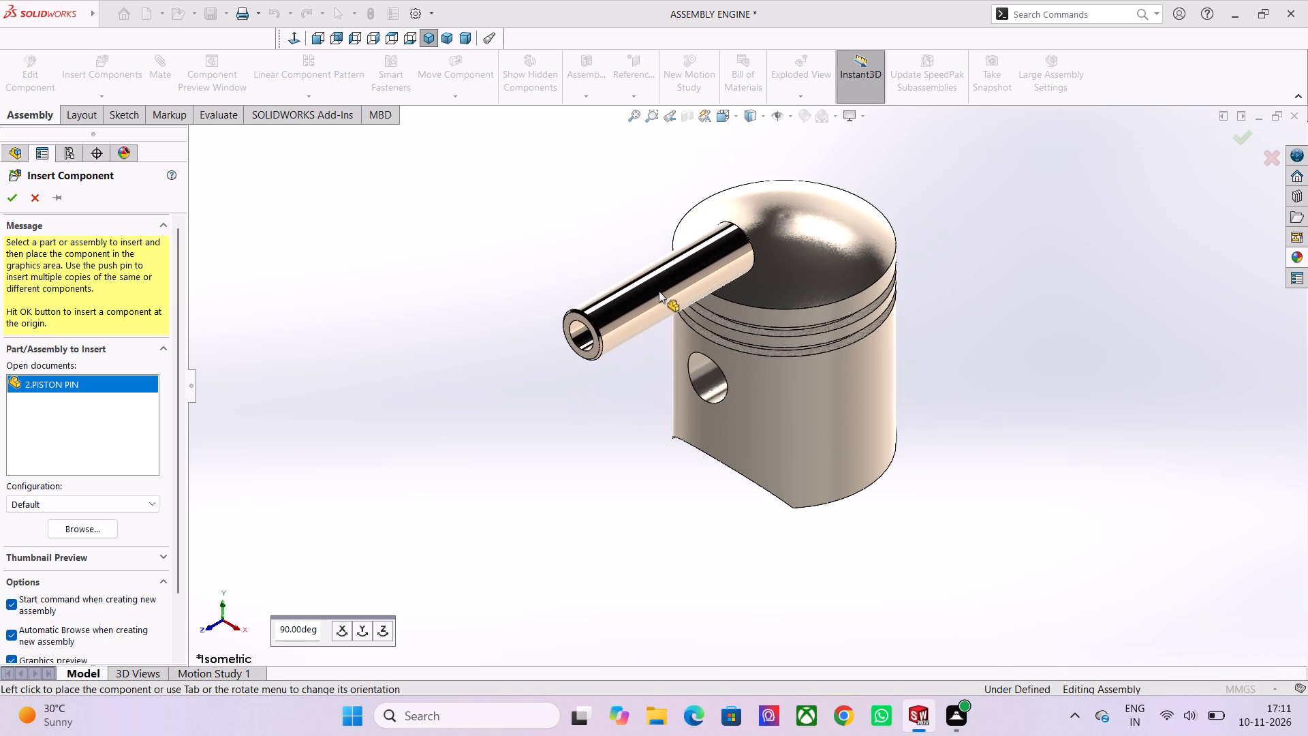
{"action": "scroll", "coordinate": [666, 298], "scroll_direction": "down", "scroll_amount": 1}
{"action": "scroll", "coordinate": [722, 467], "scroll_direction": "down", "scroll_amount": 2}
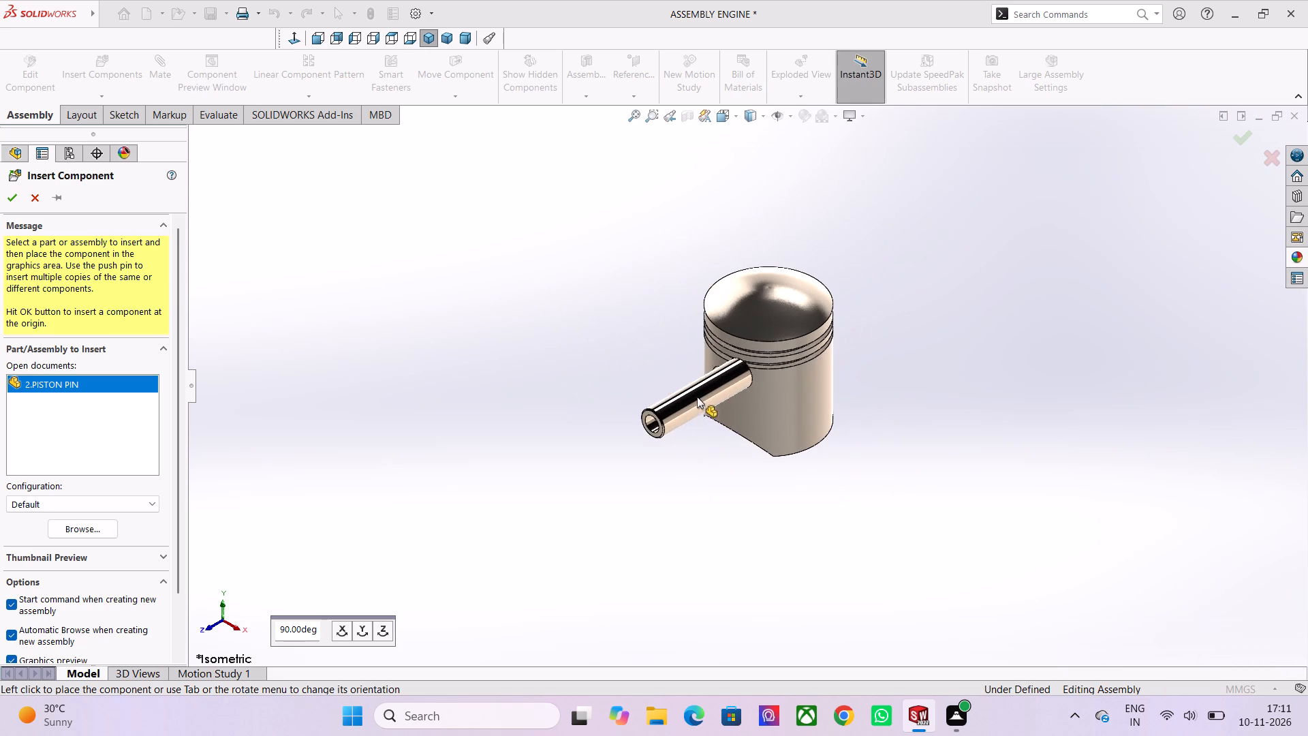
{"action": "scroll", "coordinate": [697, 396], "scroll_direction": "up", "scroll_amount": 3}
{"action": "scroll", "coordinate": [770, 363], "scroll_direction": "up", "scroll_amount": 3}
{"action": "scroll", "coordinate": [817, 320], "scroll_direction": "up", "scroll_amount": 1}
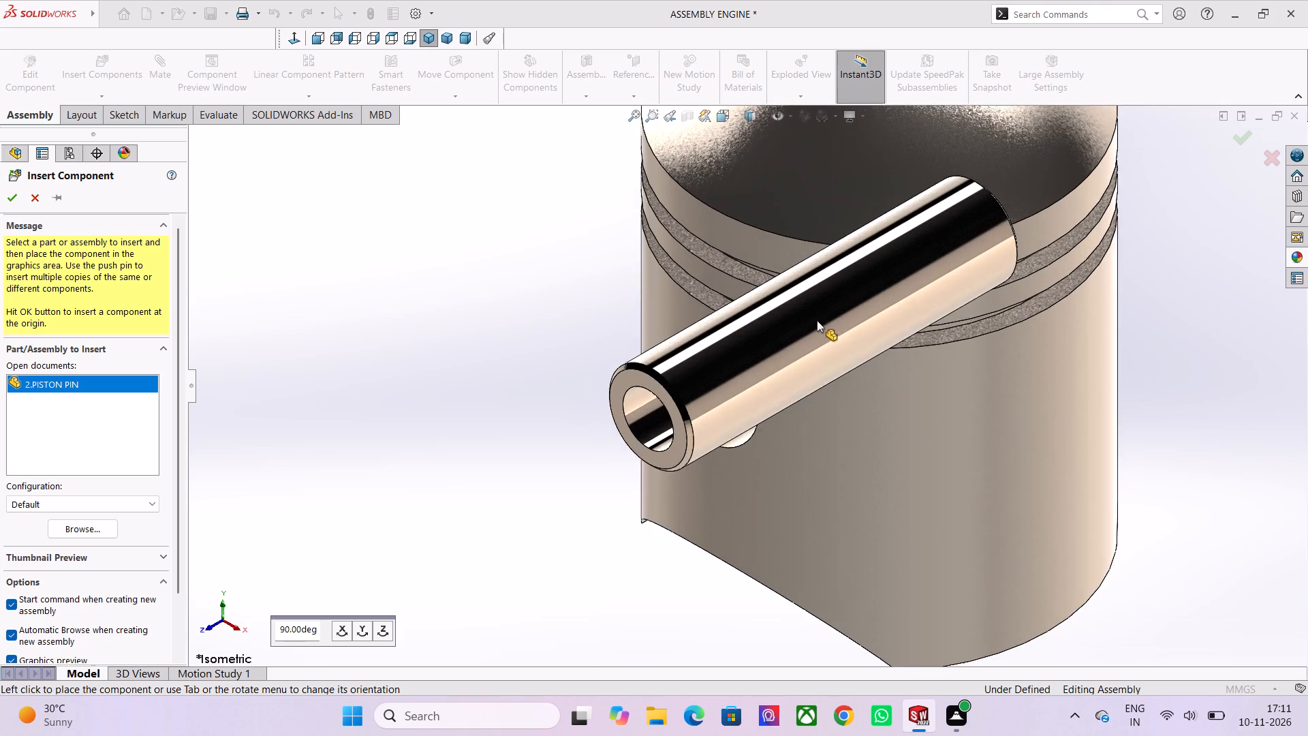
{"action": "scroll", "coordinate": [861, 381], "scroll_direction": "up", "scroll_amount": 2}
{"action": "scroll", "coordinate": [769, 446], "scroll_direction": "up", "scroll_amount": 4}
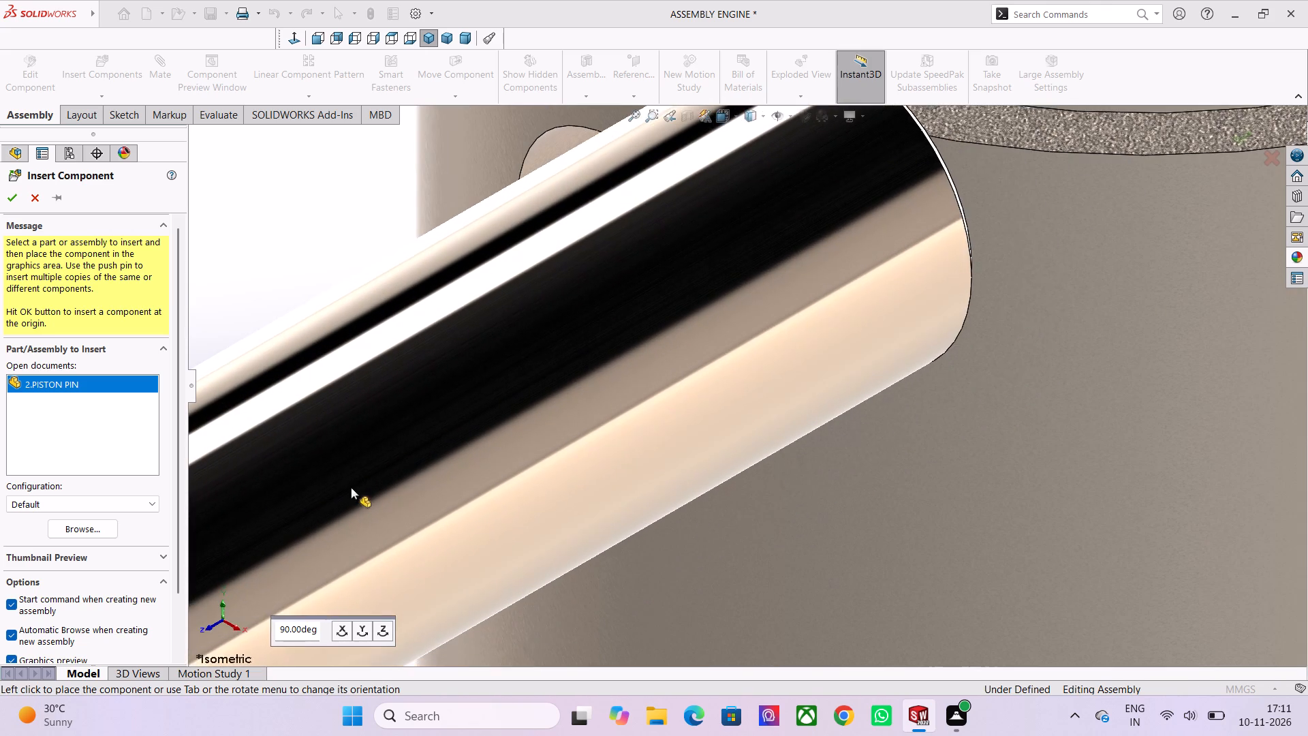
{"action": "scroll", "coordinate": [358, 487], "scroll_direction": "down", "scroll_amount": 2}
{"action": "scroll", "coordinate": [503, 486], "scroll_direction": "down", "scroll_amount": 6}
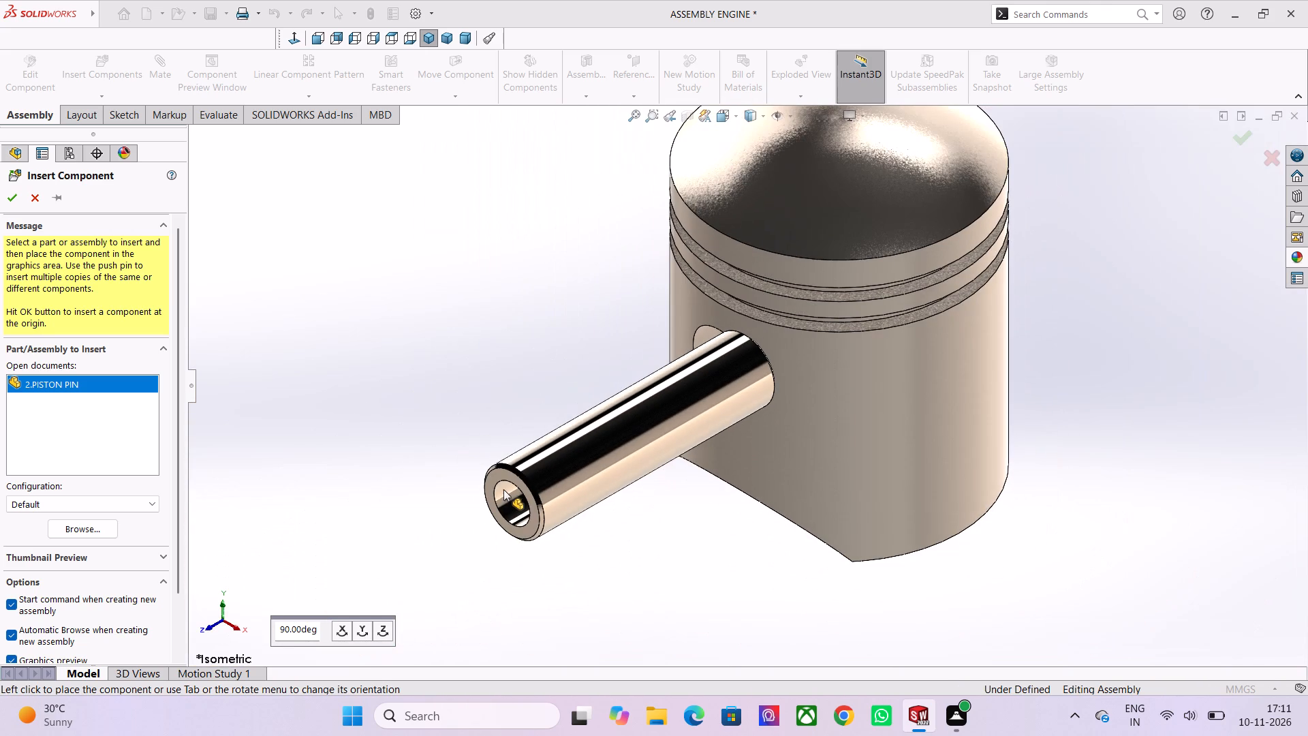
{"action": "scroll", "coordinate": [542, 534], "scroll_direction": "down", "scroll_amount": 3}
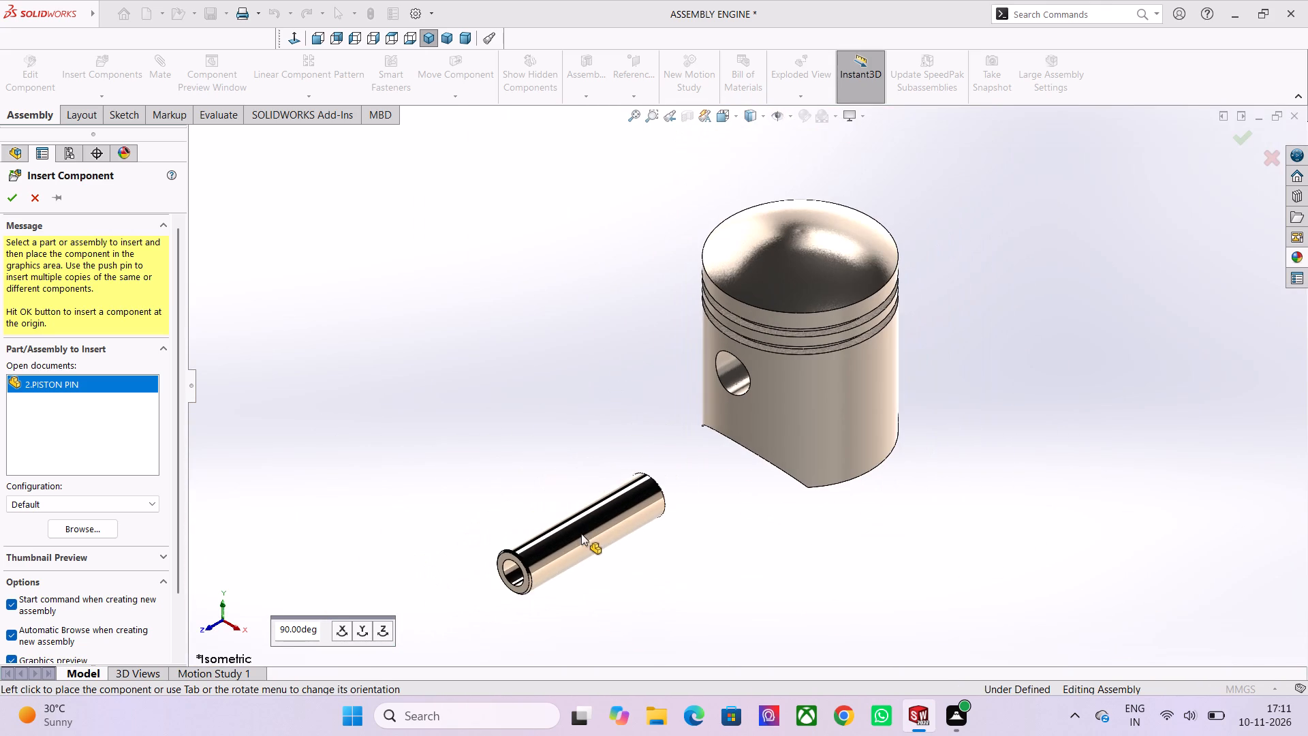
{"action": "scroll", "coordinate": [620, 532], "scroll_direction": "down", "scroll_amount": 3}
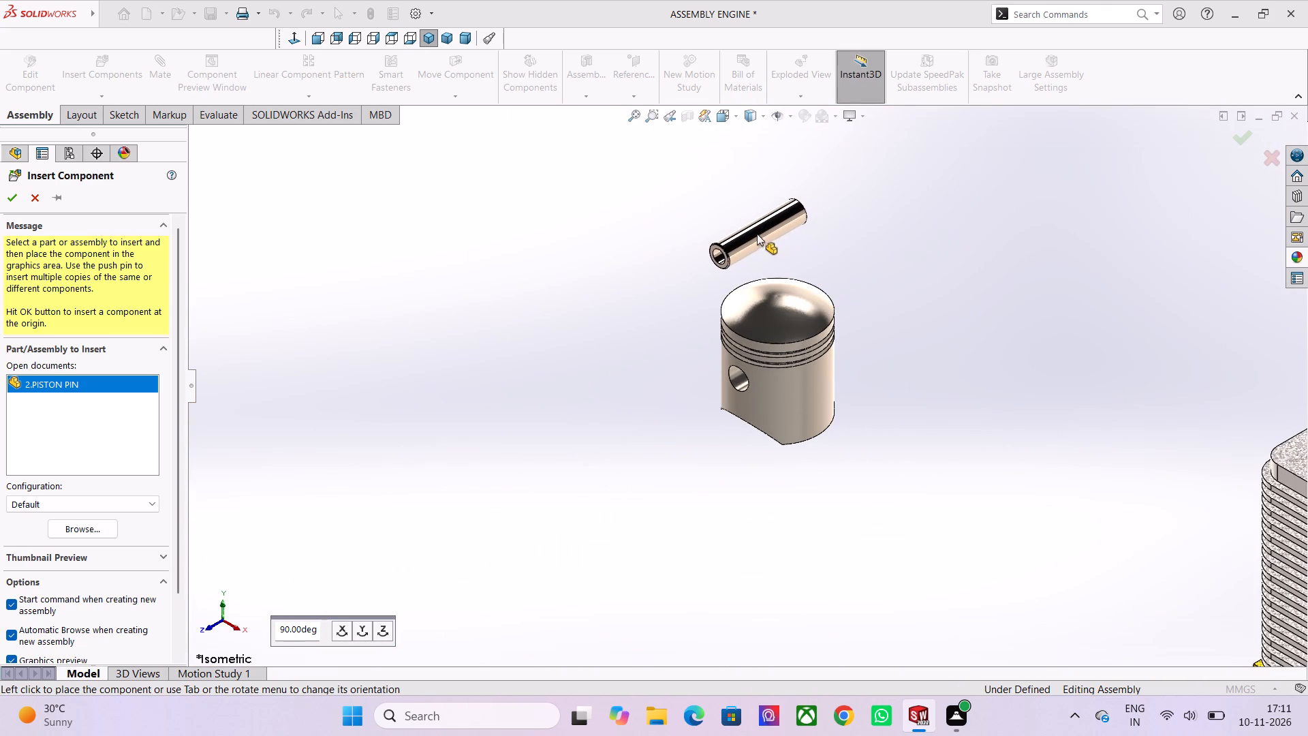
{"action": "scroll", "coordinate": [700, 412], "scroll_direction": "up", "scroll_amount": 1}
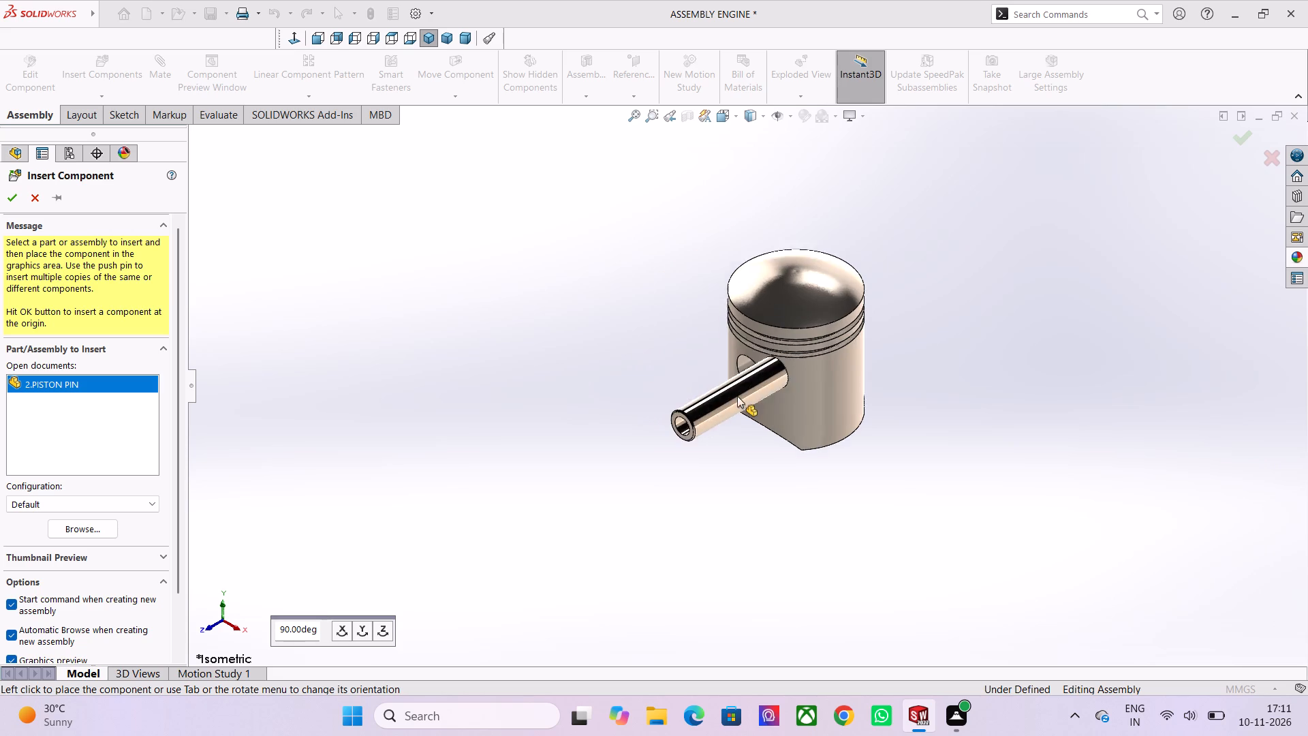
{"action": "scroll", "coordinate": [737, 396], "scroll_direction": "up", "scroll_amount": 1}
{"action": "scroll", "coordinate": [936, 338], "scroll_direction": "up", "scroll_amount": 2}
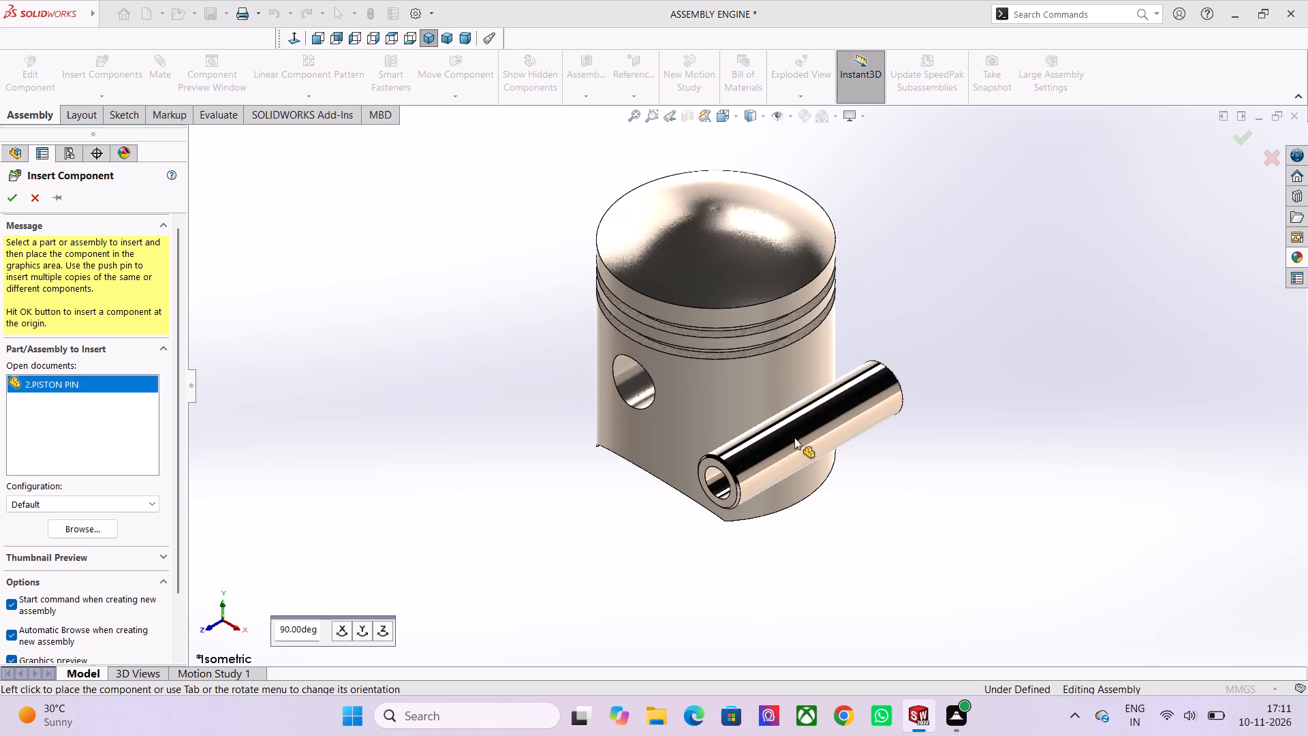
{"action": "scroll", "coordinate": [521, 446], "scroll_direction": "up", "scroll_amount": 3}
{"action": "scroll", "coordinate": [801, 455], "scroll_direction": "down", "scroll_amount": 5}
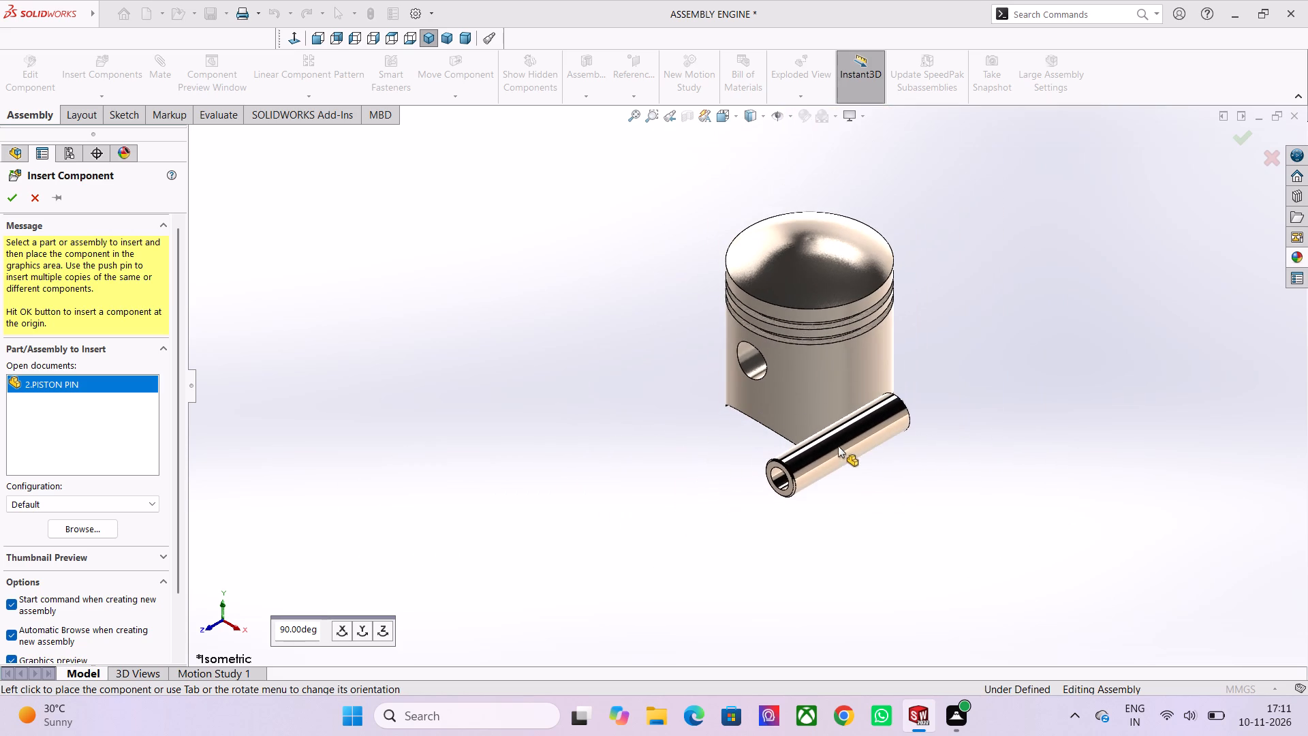
{"action": "scroll", "coordinate": [835, 443], "scroll_direction": "down", "scroll_amount": 3}
{"action": "scroll", "coordinate": [713, 346], "scroll_direction": "up", "scroll_amount": 1}
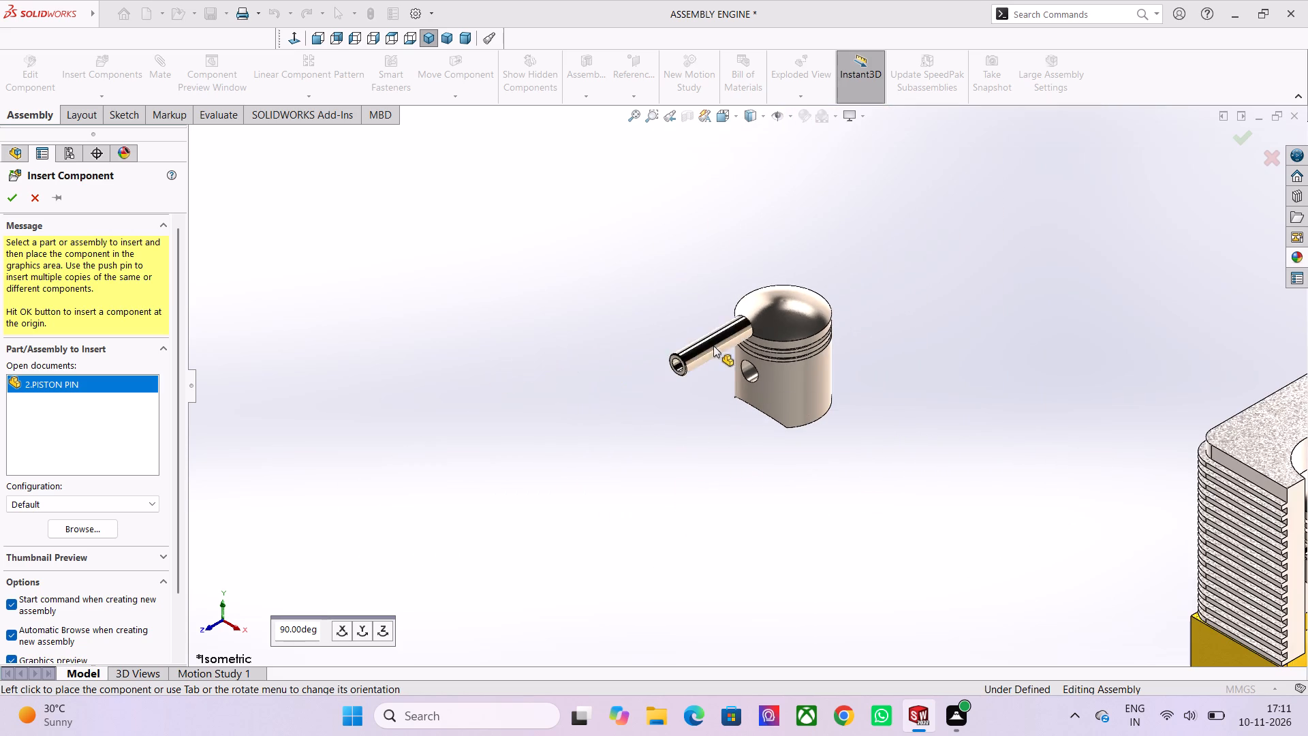
{"action": "scroll", "coordinate": [826, 364], "scroll_direction": "up", "scroll_amount": 4}
{"action": "scroll", "coordinate": [763, 394], "scroll_direction": "up", "scroll_amount": 3}
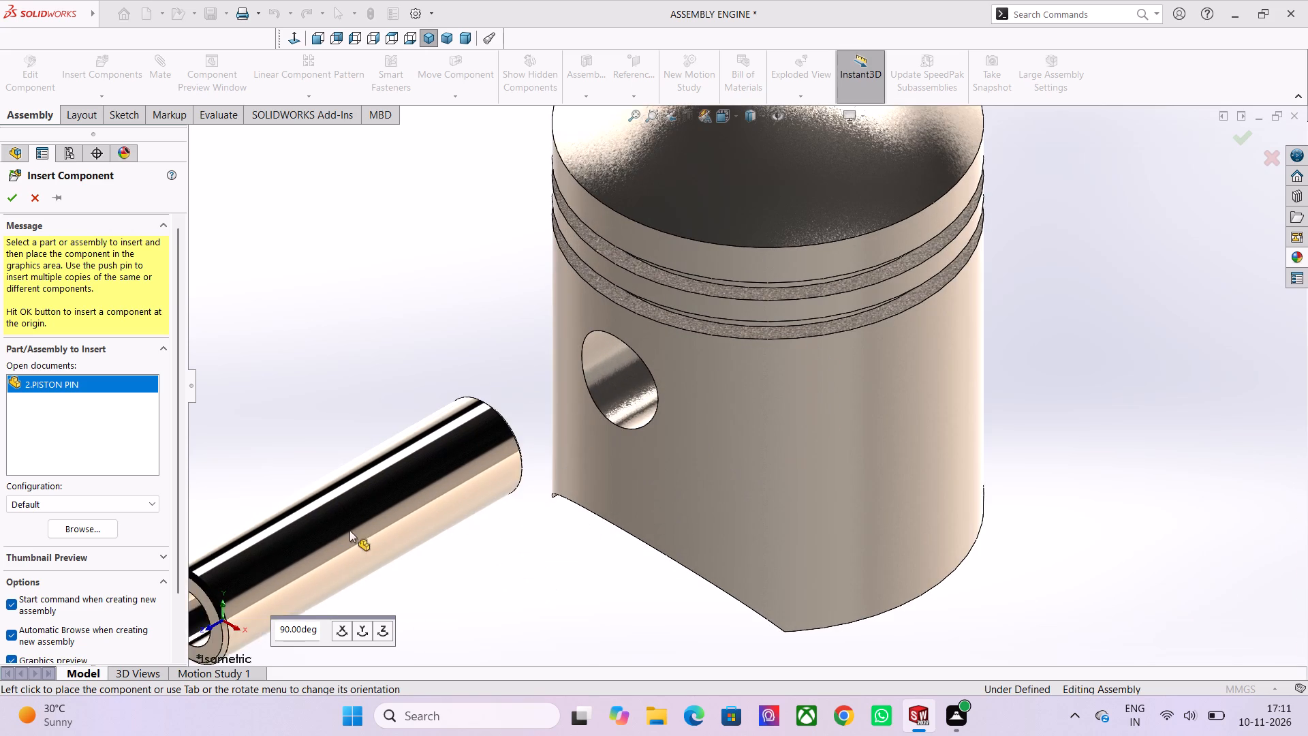
{"action": "scroll", "coordinate": [433, 478], "scroll_direction": "up", "scroll_amount": 1}
{"action": "scroll", "coordinate": [511, 463], "scroll_direction": "up", "scroll_amount": 5}
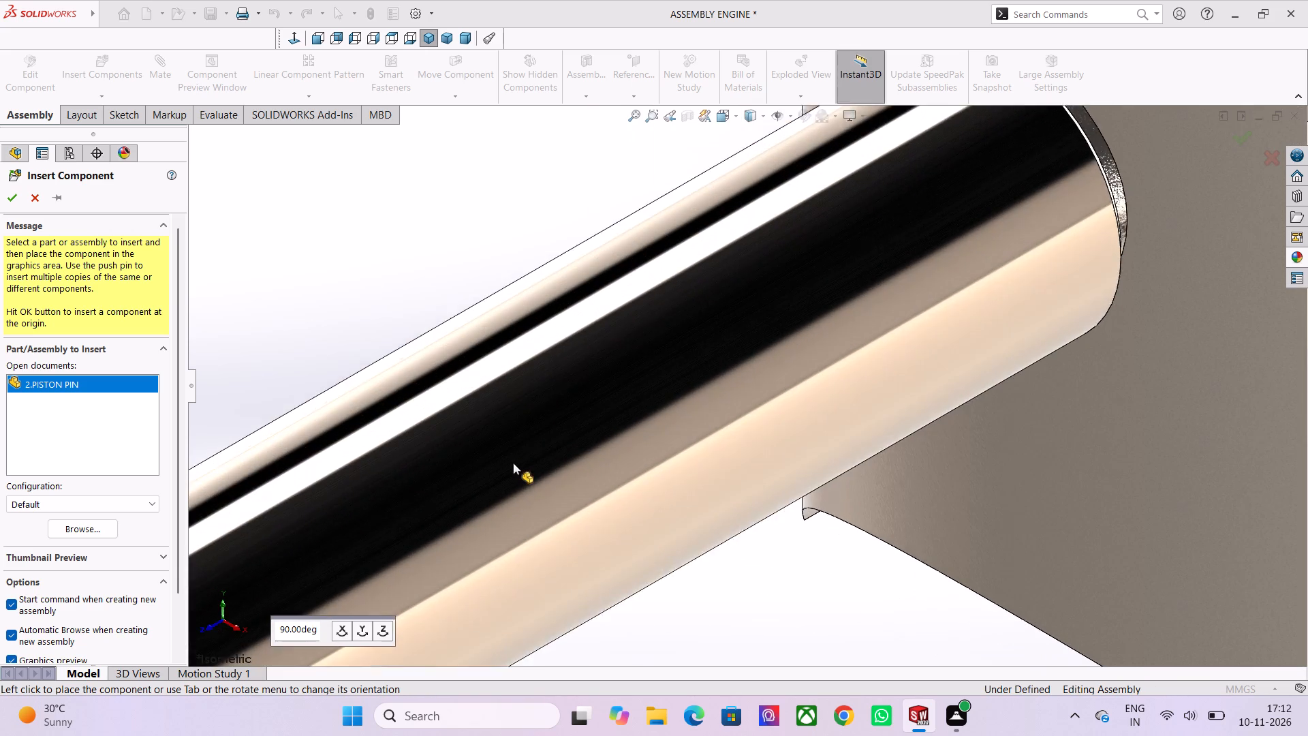
{"action": "scroll", "coordinate": [515, 462], "scroll_direction": "down", "scroll_amount": 5}
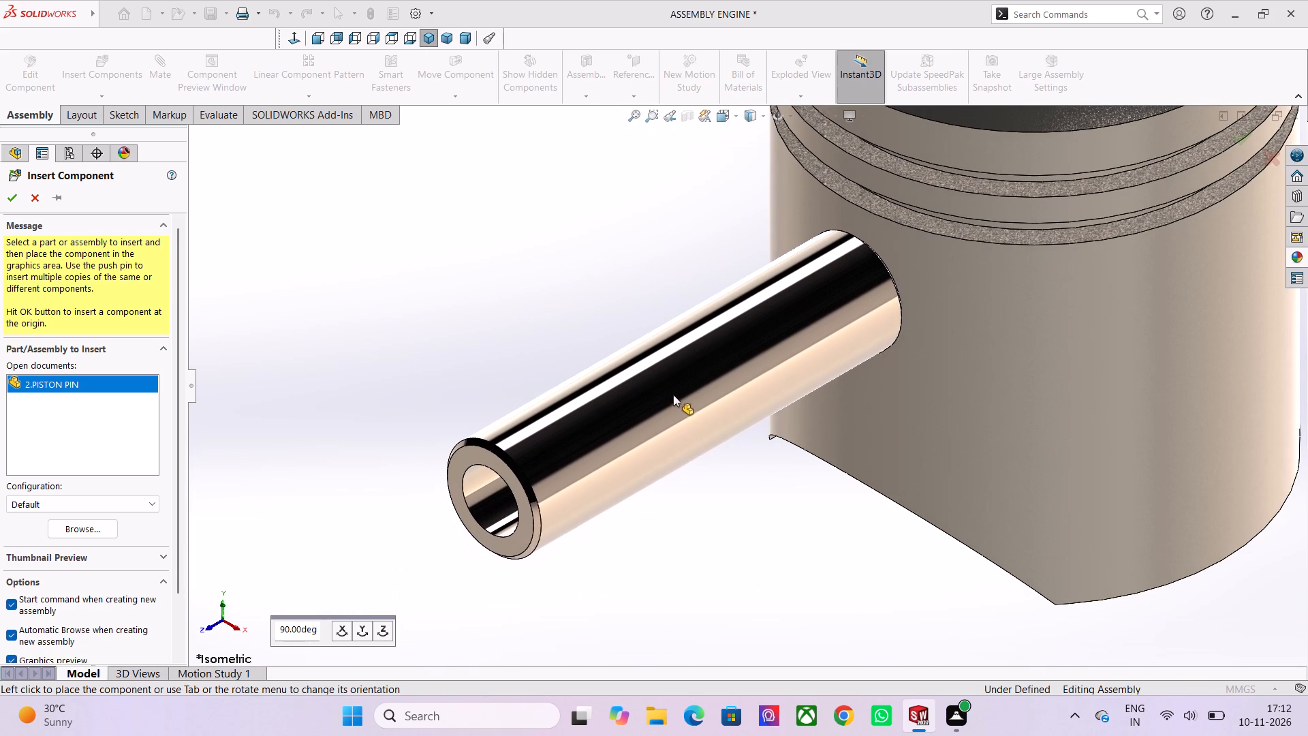
{"action": "scroll", "coordinate": [668, 401], "scroll_direction": "down", "scroll_amount": 1}
{"action": "scroll", "coordinate": [668, 401], "scroll_direction": "up", "scroll_amount": 3}
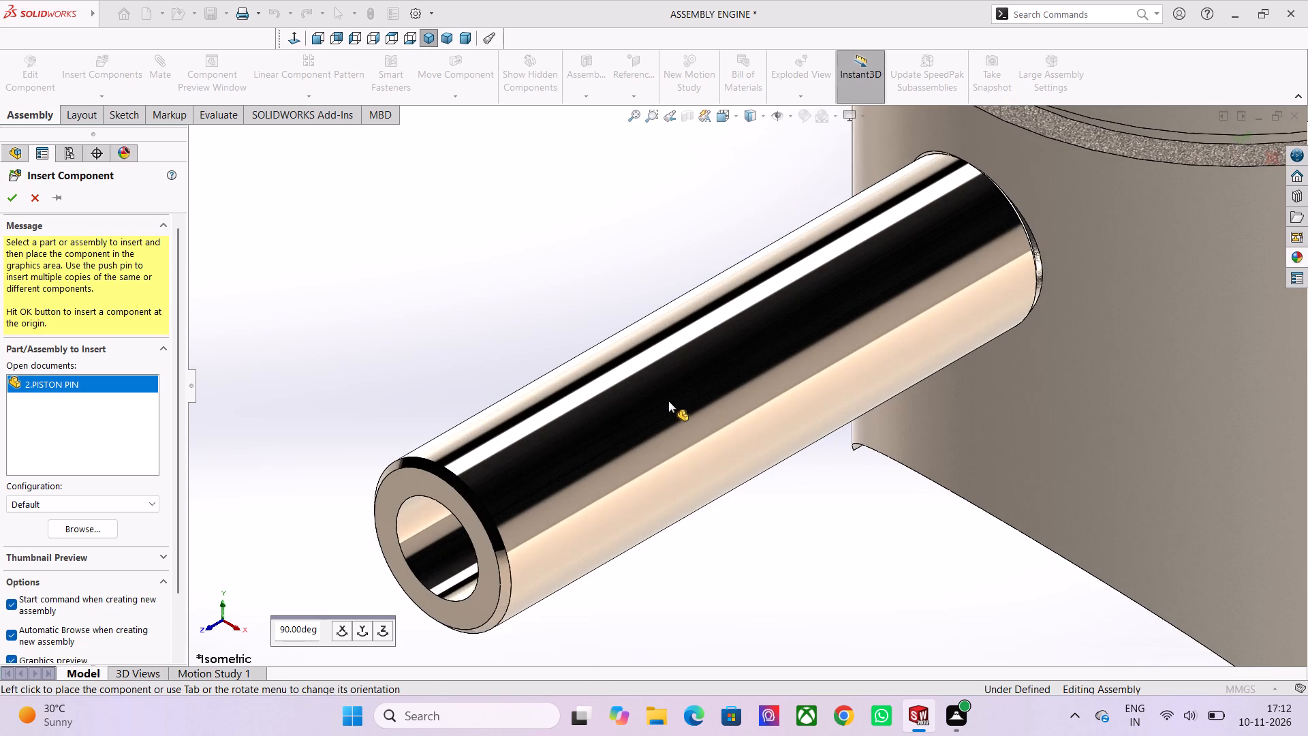
{"action": "scroll", "coordinate": [668, 401], "scroll_direction": "down", "scroll_amount": 4}
{"action": "scroll", "coordinate": [796, 467], "scroll_direction": "down", "scroll_amount": 2}
{"action": "scroll", "coordinate": [885, 382], "scroll_direction": "down", "scroll_amount": 3}
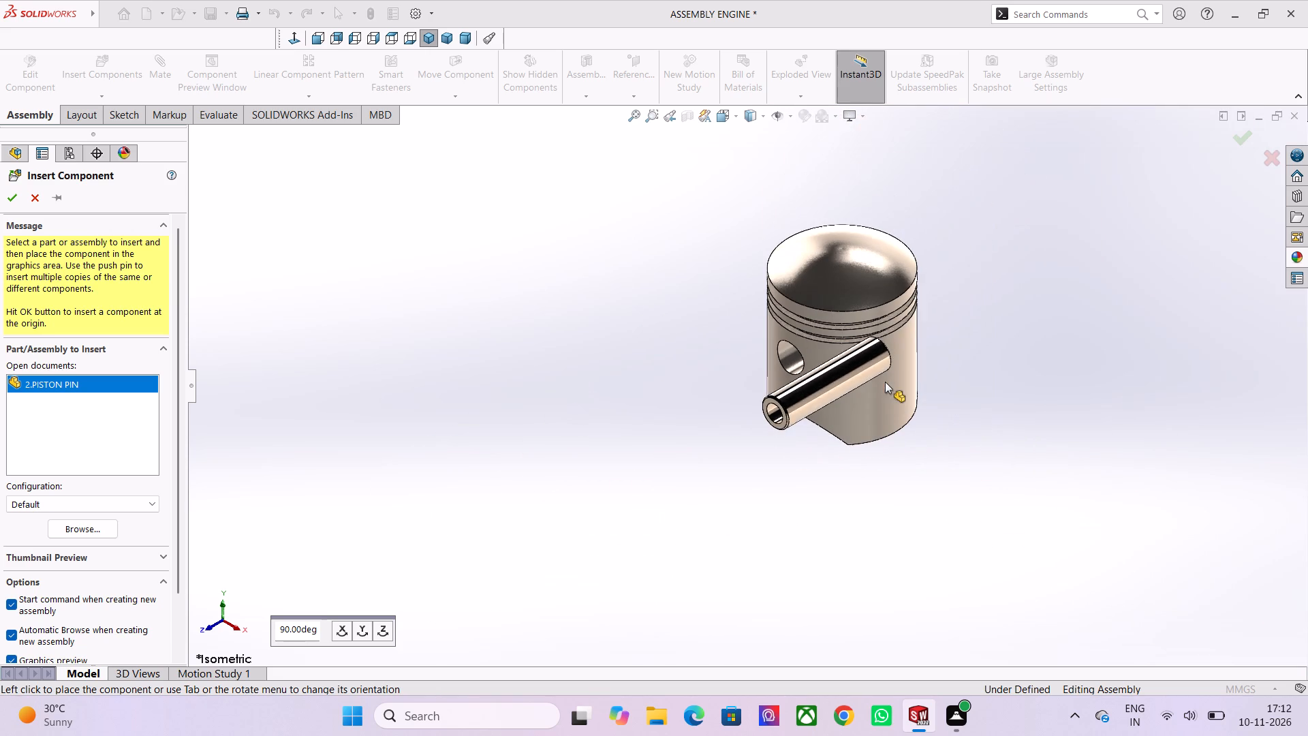
{"action": "scroll", "coordinate": [826, 374], "scroll_direction": "up", "scroll_amount": 3}
{"action": "scroll", "coordinate": [757, 378], "scroll_direction": "up", "scroll_amount": 3}
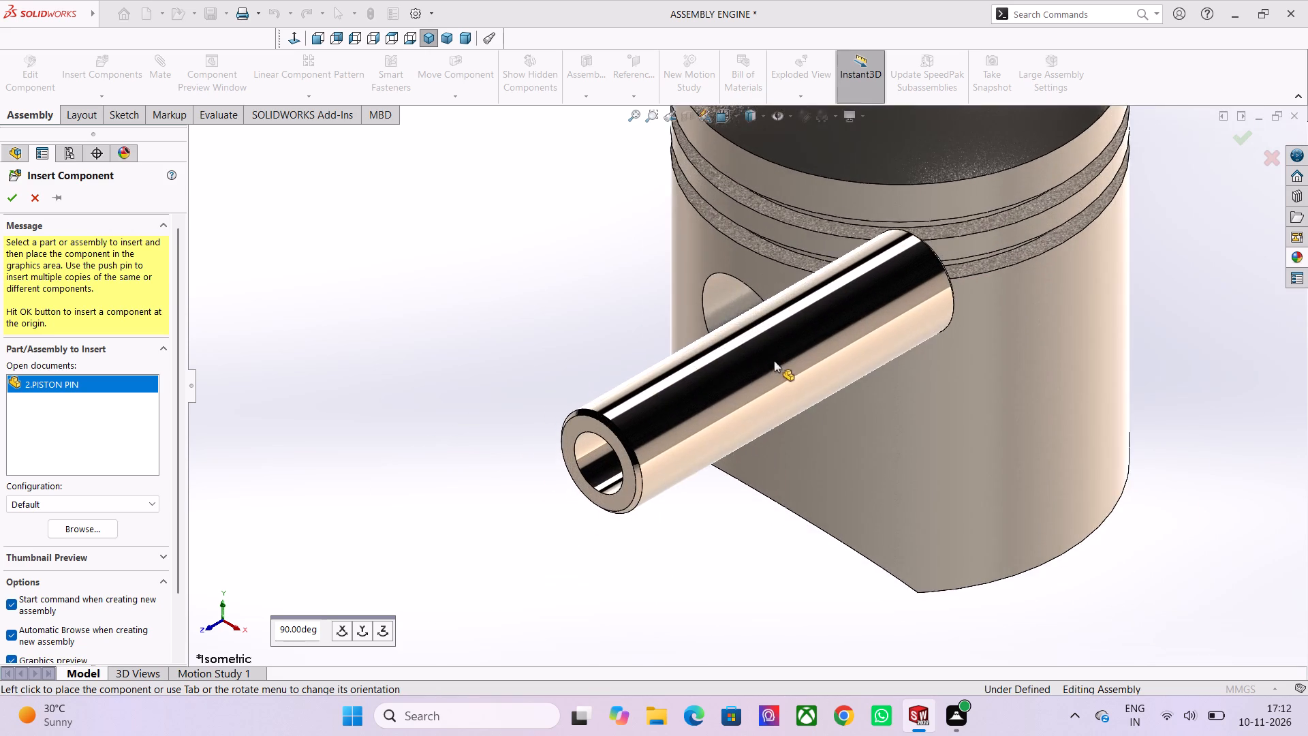
{"action": "scroll", "coordinate": [775, 359], "scroll_direction": "up", "scroll_amount": 3}
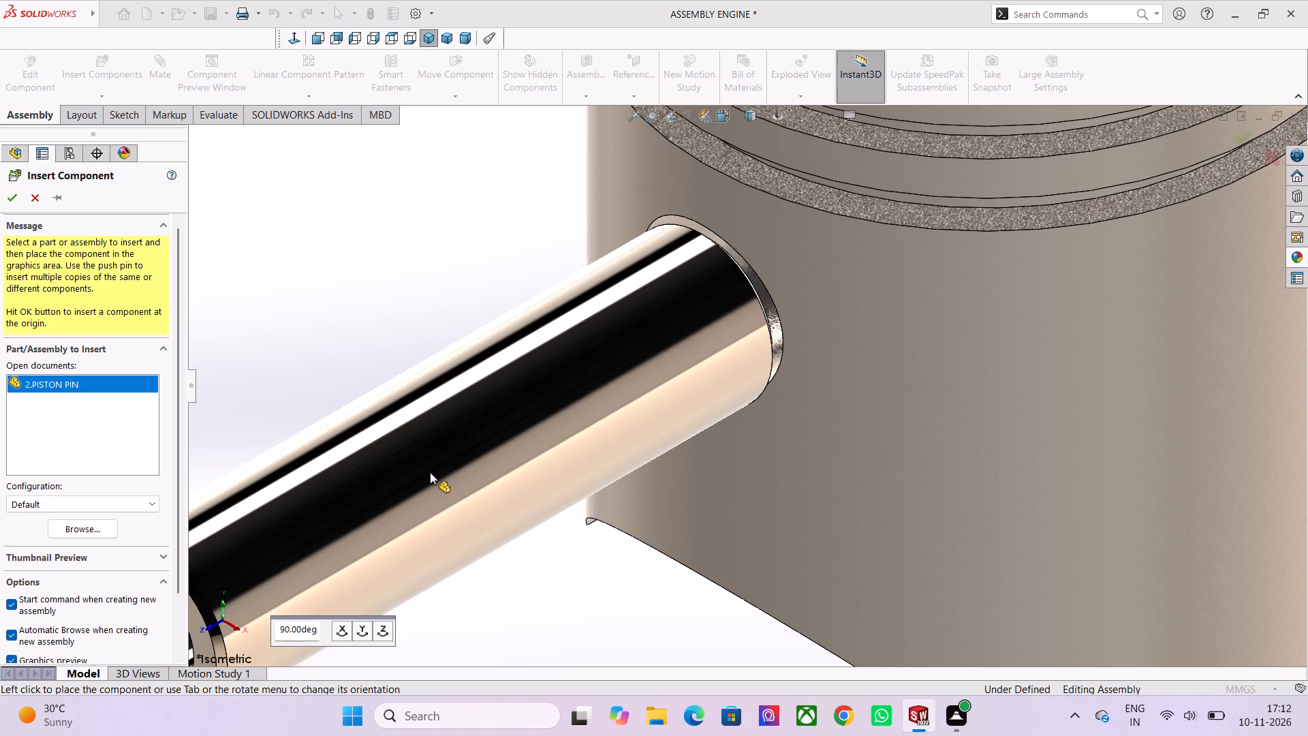
{"action": "scroll", "coordinate": [441, 472], "scroll_direction": "down", "scroll_amount": 2}
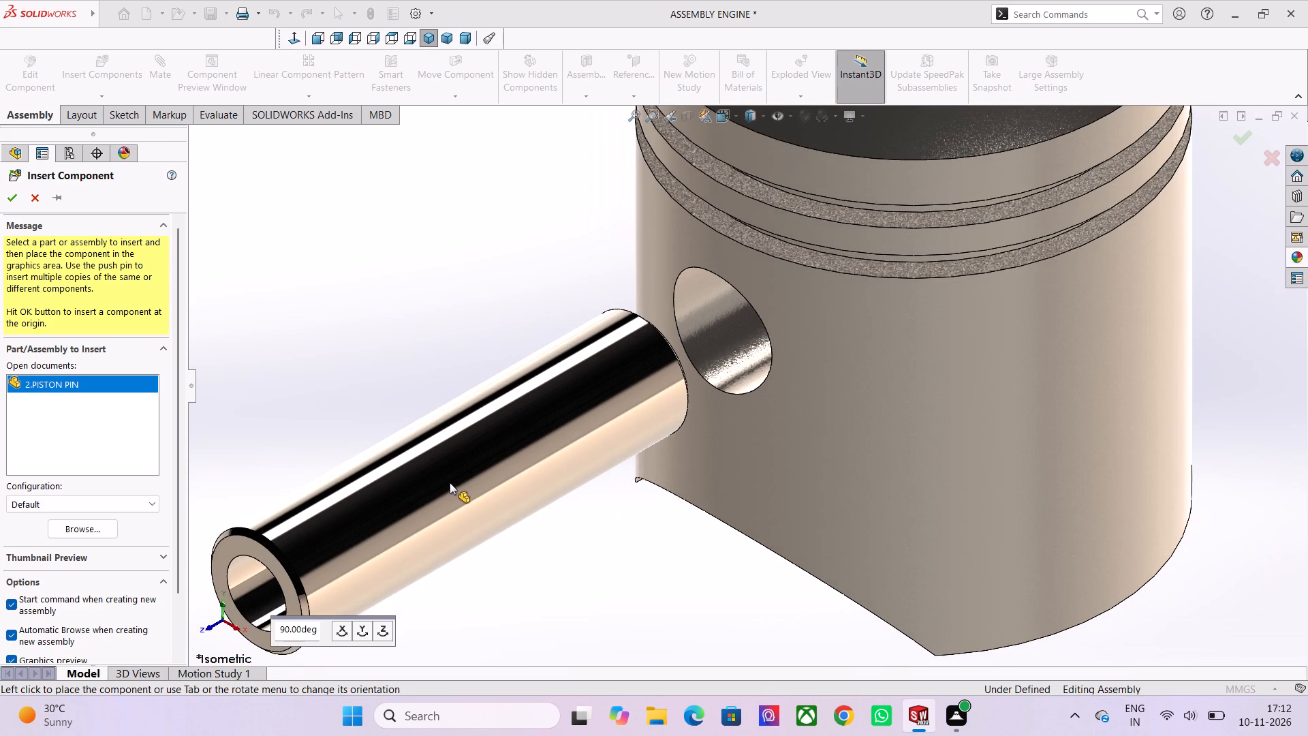
{"action": "scroll", "coordinate": [450, 482], "scroll_direction": "down", "scroll_amount": 2}
{"action": "scroll", "coordinate": [608, 460], "scroll_direction": "up", "scroll_amount": 2}
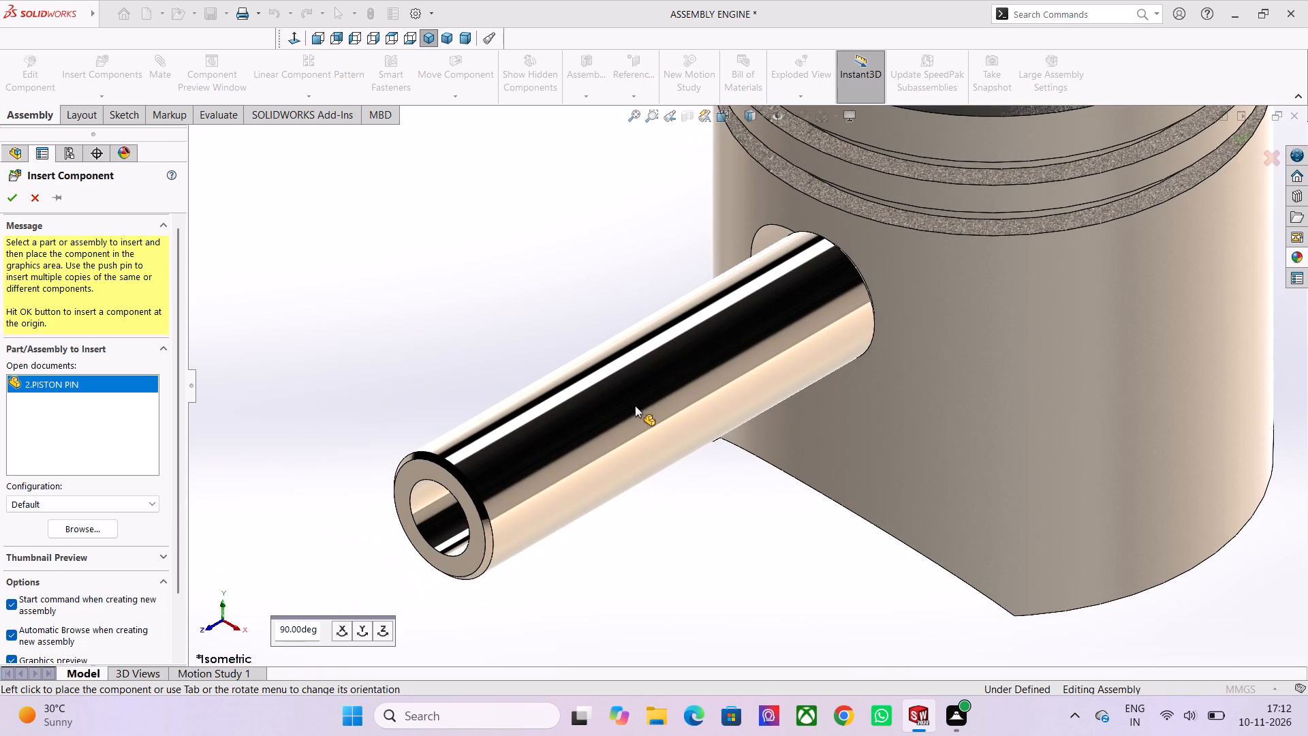
{"action": "scroll", "coordinate": [606, 403], "scroll_direction": "up", "scroll_amount": 2}
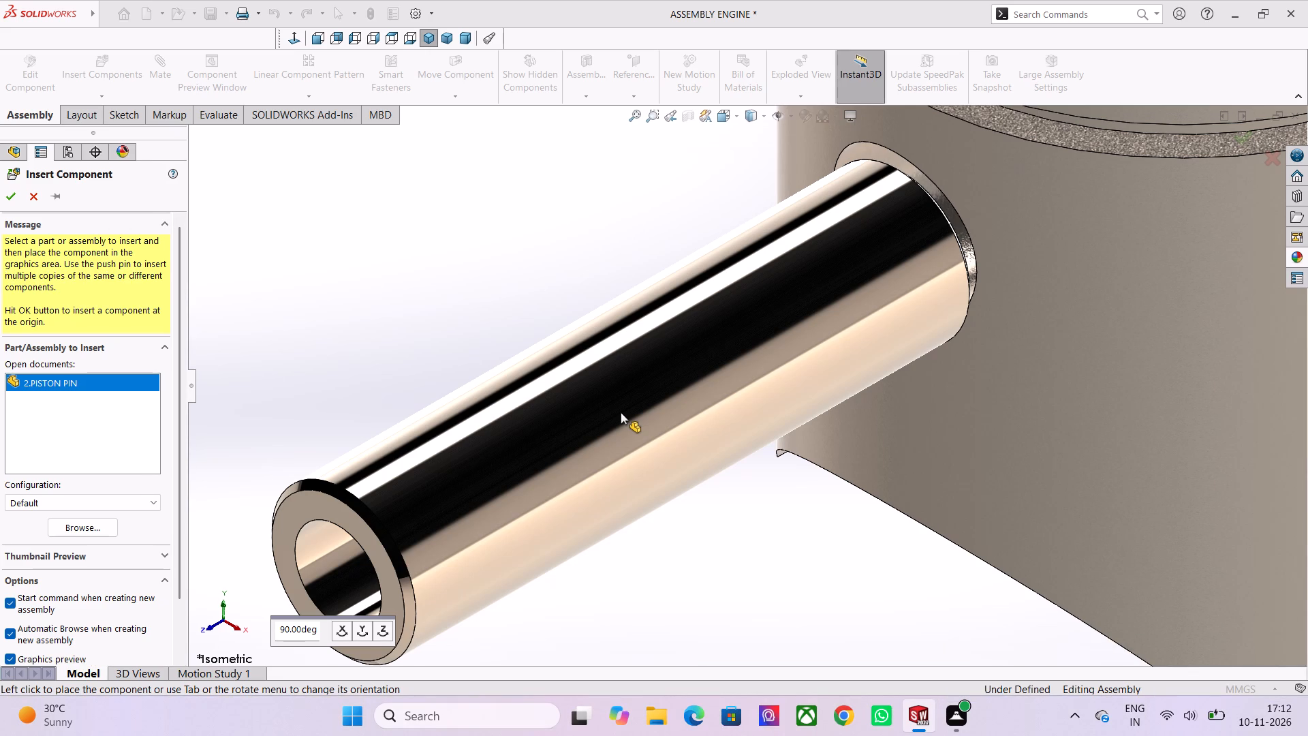
{"action": "scroll", "coordinate": [542, 521], "scroll_direction": "down", "scroll_amount": 3}
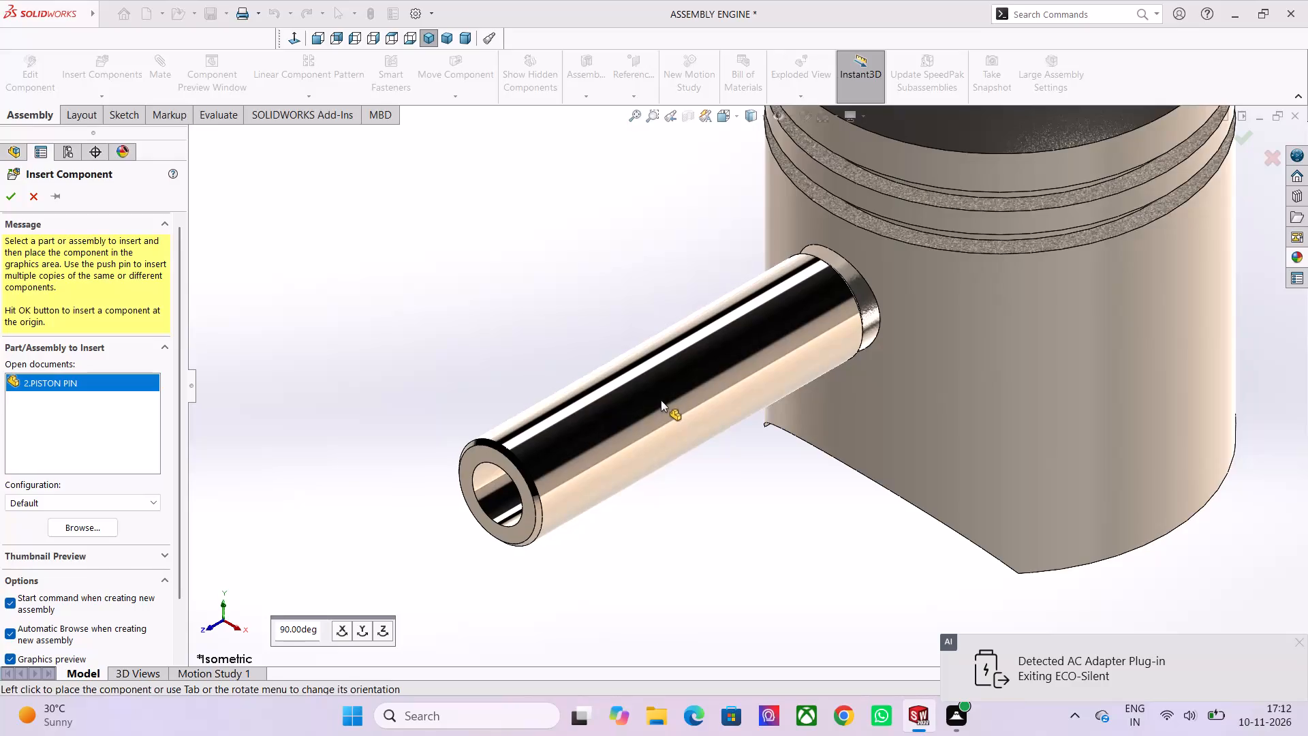
{"action": "scroll", "coordinate": [630, 467], "scroll_direction": "down", "scroll_amount": 6}
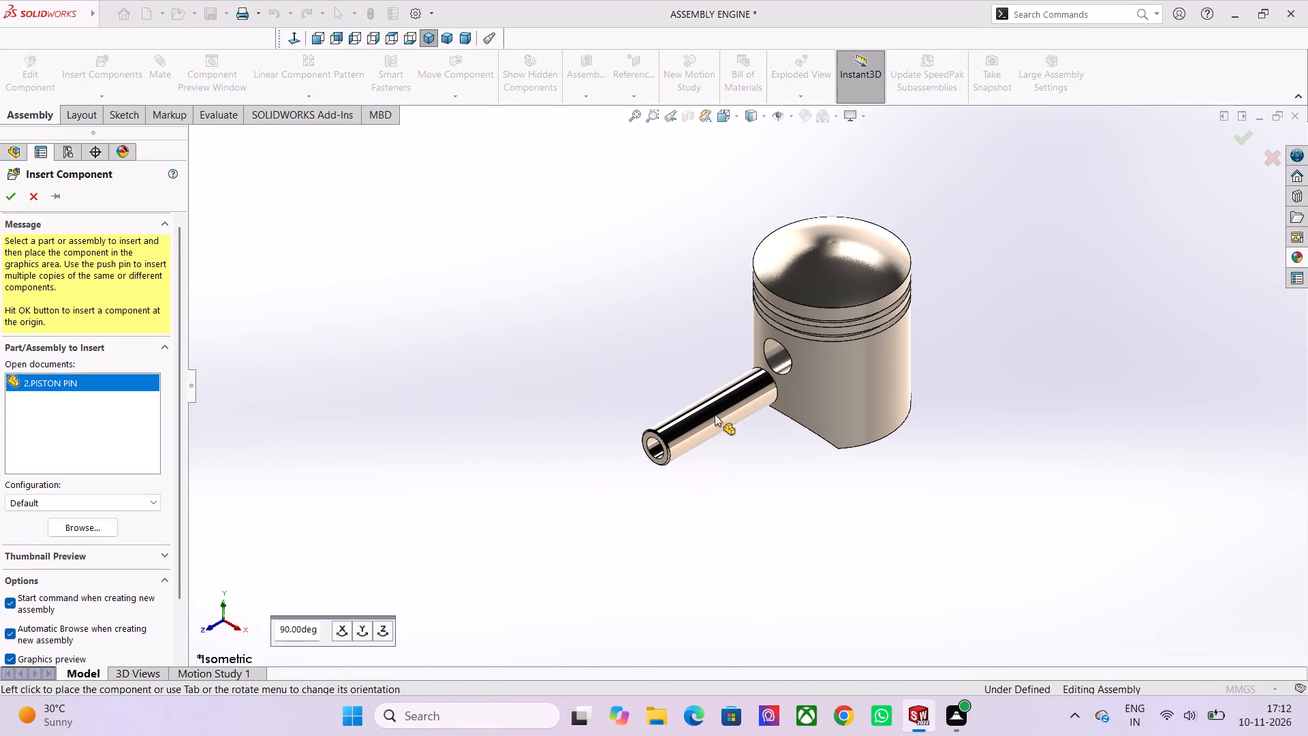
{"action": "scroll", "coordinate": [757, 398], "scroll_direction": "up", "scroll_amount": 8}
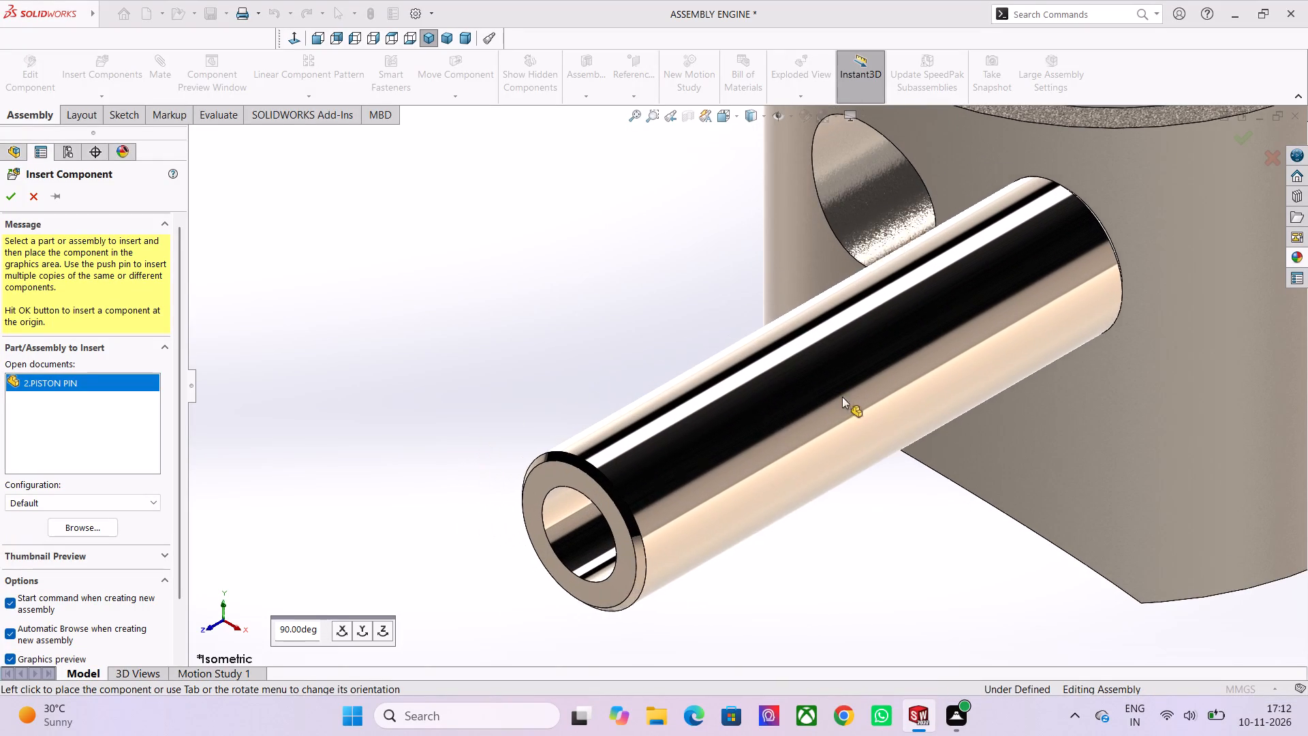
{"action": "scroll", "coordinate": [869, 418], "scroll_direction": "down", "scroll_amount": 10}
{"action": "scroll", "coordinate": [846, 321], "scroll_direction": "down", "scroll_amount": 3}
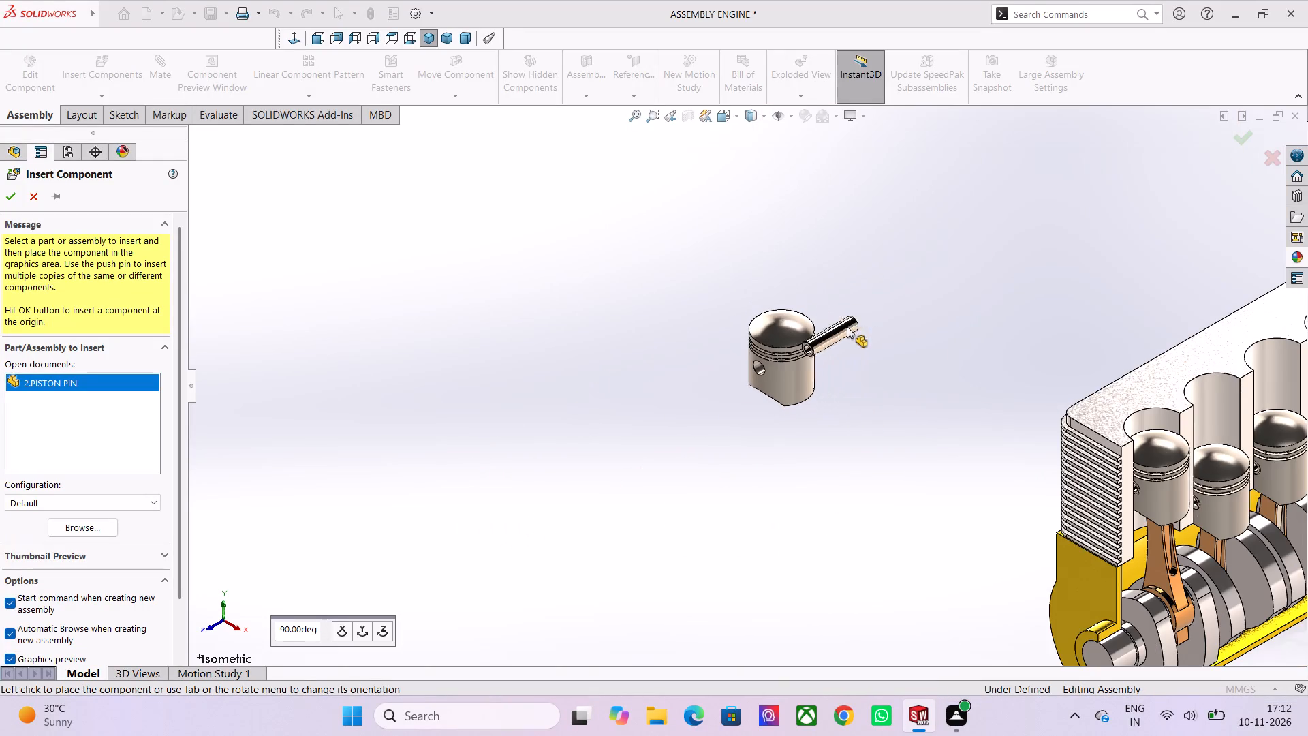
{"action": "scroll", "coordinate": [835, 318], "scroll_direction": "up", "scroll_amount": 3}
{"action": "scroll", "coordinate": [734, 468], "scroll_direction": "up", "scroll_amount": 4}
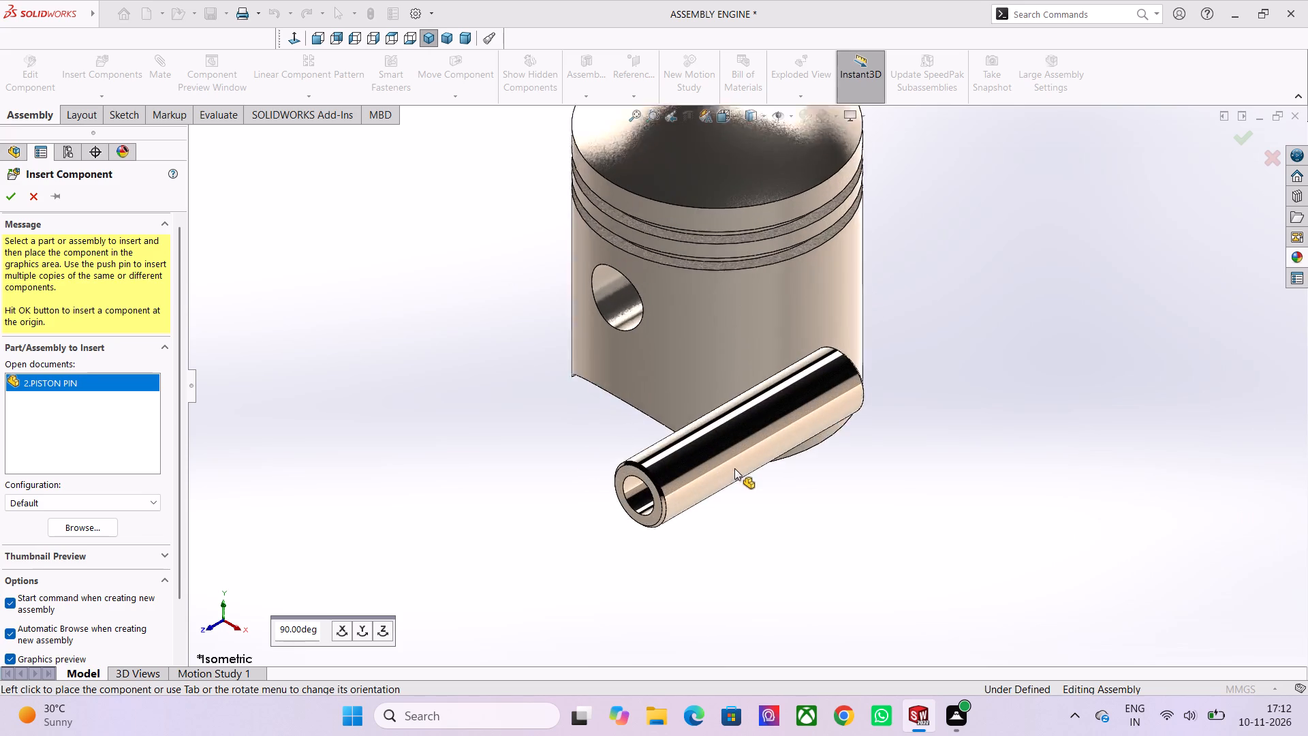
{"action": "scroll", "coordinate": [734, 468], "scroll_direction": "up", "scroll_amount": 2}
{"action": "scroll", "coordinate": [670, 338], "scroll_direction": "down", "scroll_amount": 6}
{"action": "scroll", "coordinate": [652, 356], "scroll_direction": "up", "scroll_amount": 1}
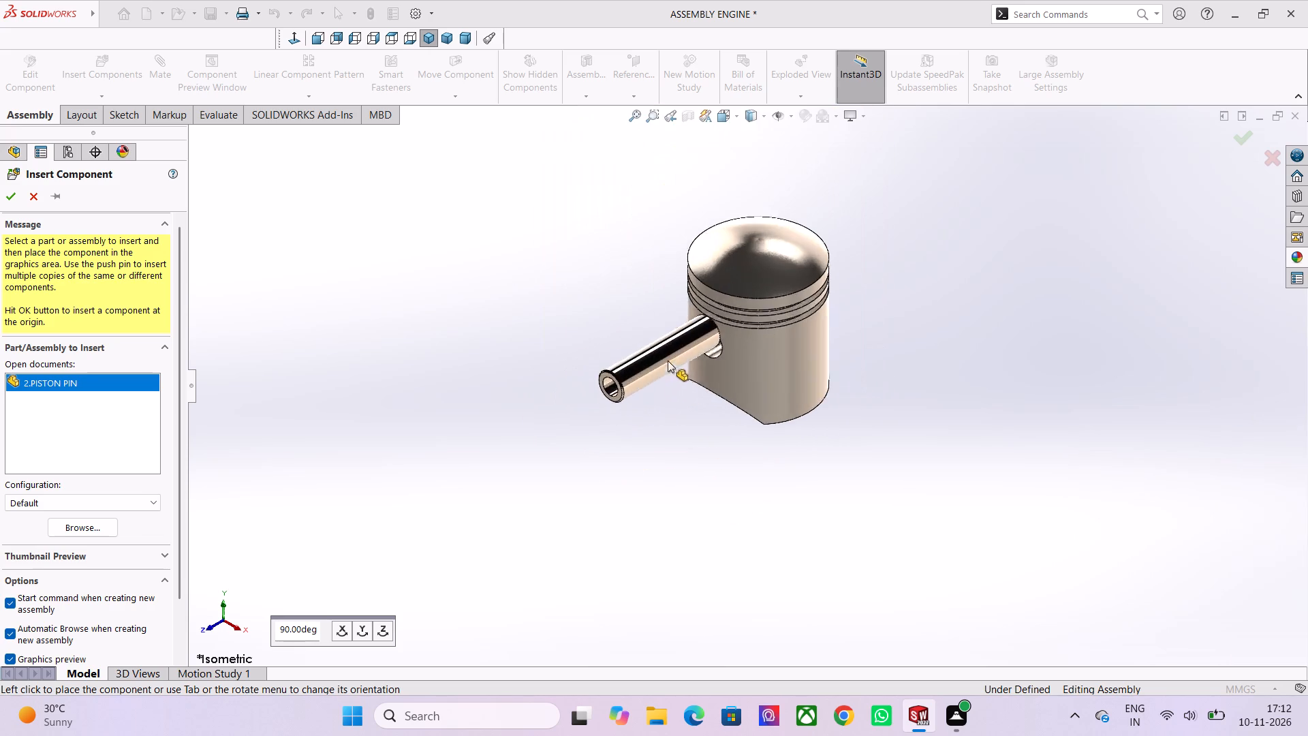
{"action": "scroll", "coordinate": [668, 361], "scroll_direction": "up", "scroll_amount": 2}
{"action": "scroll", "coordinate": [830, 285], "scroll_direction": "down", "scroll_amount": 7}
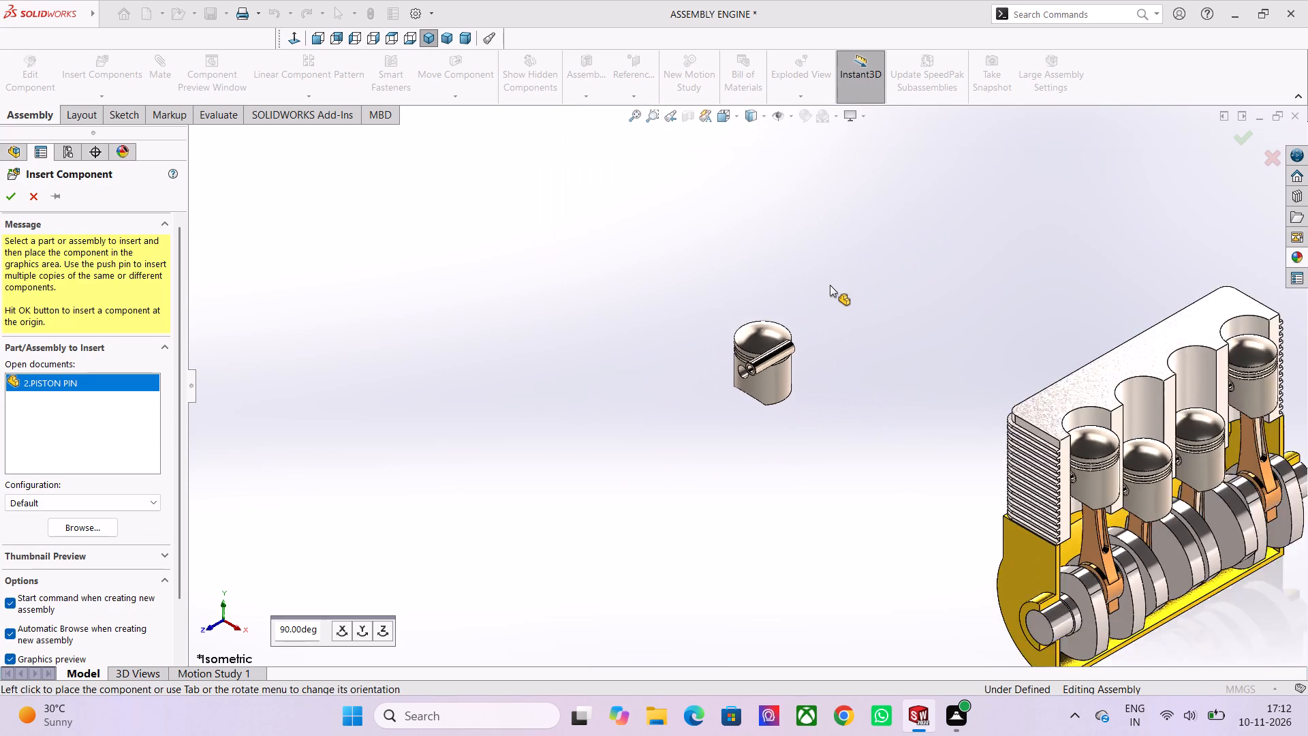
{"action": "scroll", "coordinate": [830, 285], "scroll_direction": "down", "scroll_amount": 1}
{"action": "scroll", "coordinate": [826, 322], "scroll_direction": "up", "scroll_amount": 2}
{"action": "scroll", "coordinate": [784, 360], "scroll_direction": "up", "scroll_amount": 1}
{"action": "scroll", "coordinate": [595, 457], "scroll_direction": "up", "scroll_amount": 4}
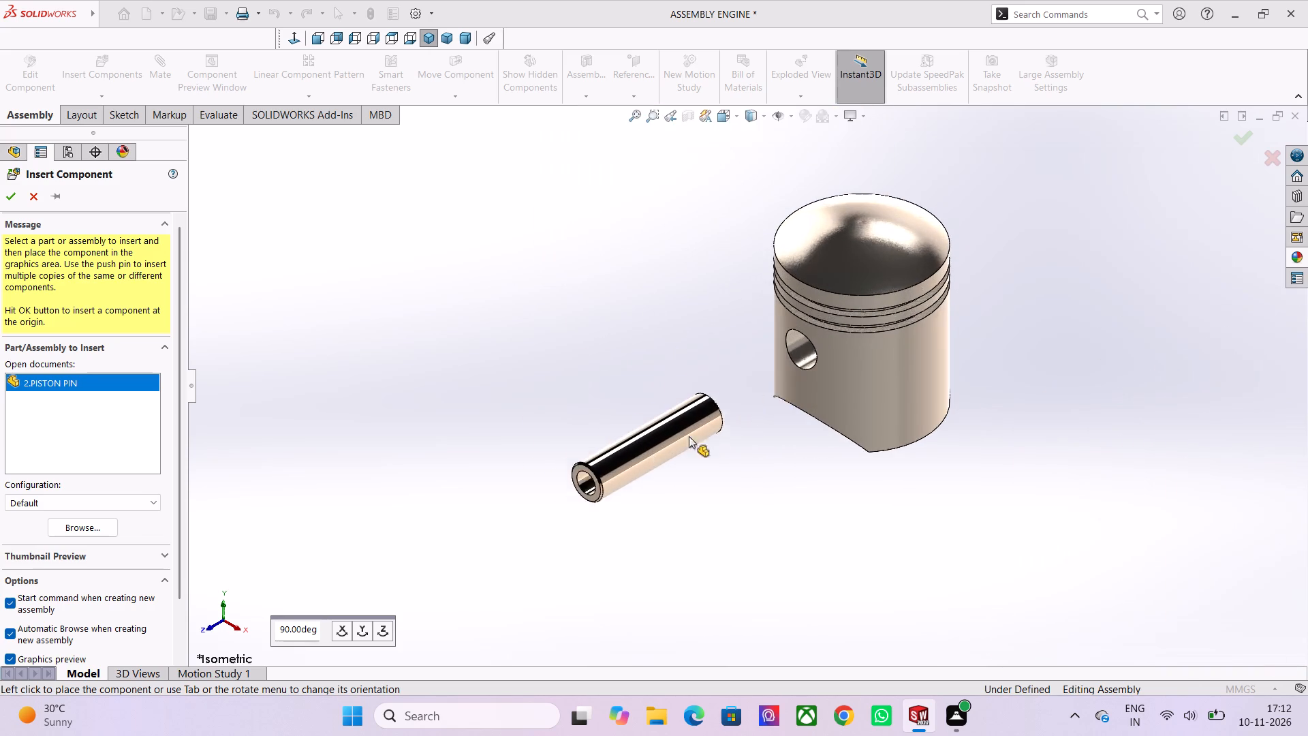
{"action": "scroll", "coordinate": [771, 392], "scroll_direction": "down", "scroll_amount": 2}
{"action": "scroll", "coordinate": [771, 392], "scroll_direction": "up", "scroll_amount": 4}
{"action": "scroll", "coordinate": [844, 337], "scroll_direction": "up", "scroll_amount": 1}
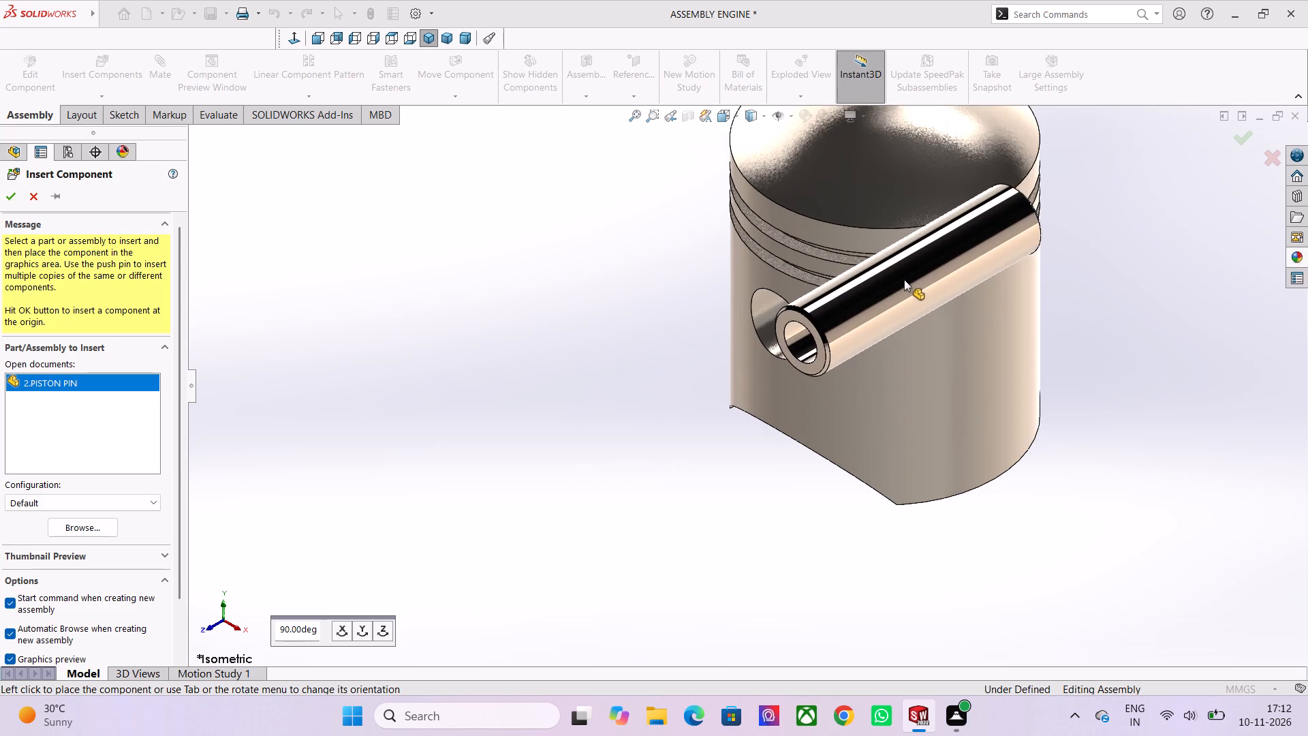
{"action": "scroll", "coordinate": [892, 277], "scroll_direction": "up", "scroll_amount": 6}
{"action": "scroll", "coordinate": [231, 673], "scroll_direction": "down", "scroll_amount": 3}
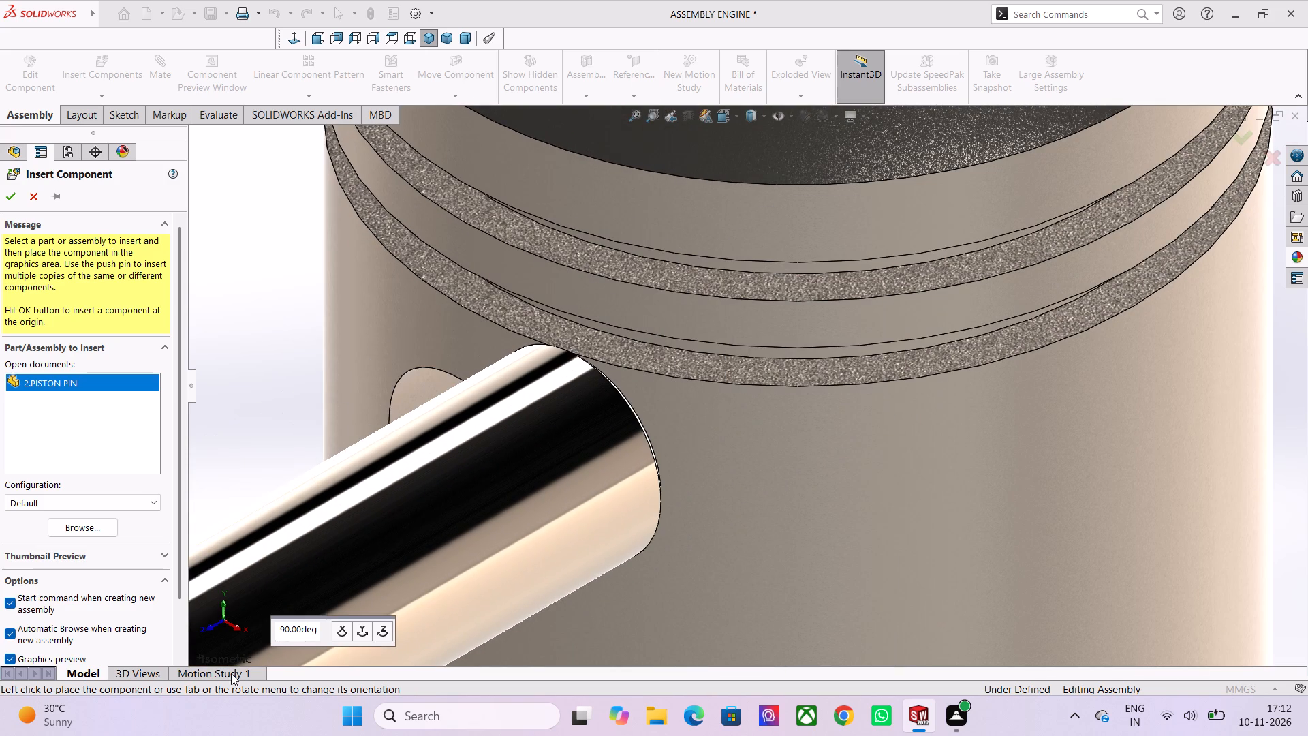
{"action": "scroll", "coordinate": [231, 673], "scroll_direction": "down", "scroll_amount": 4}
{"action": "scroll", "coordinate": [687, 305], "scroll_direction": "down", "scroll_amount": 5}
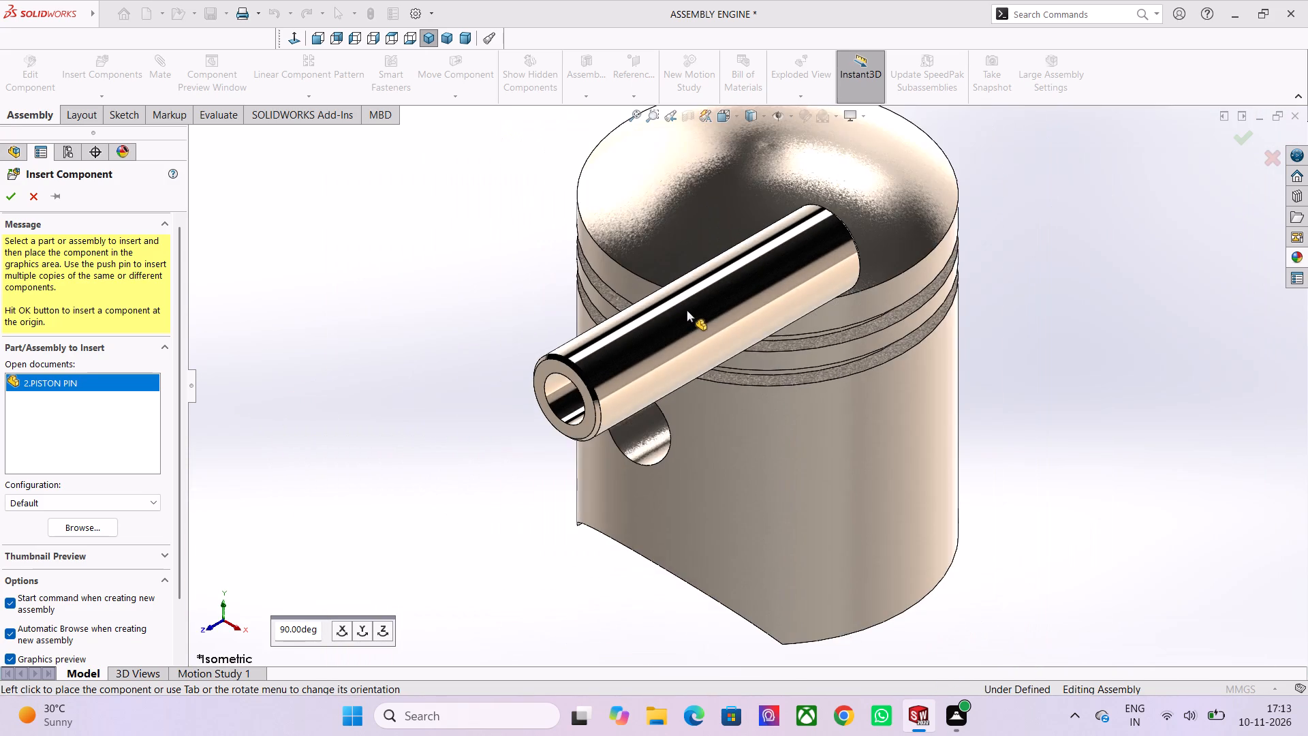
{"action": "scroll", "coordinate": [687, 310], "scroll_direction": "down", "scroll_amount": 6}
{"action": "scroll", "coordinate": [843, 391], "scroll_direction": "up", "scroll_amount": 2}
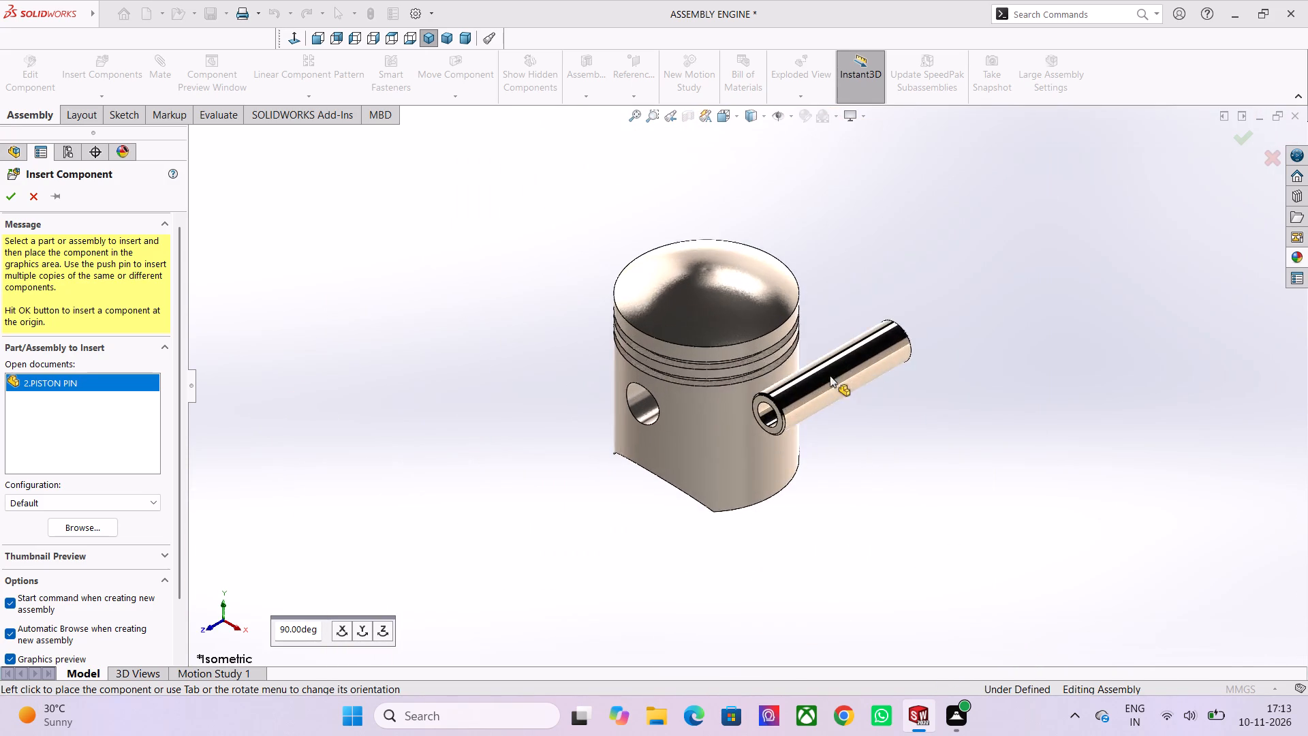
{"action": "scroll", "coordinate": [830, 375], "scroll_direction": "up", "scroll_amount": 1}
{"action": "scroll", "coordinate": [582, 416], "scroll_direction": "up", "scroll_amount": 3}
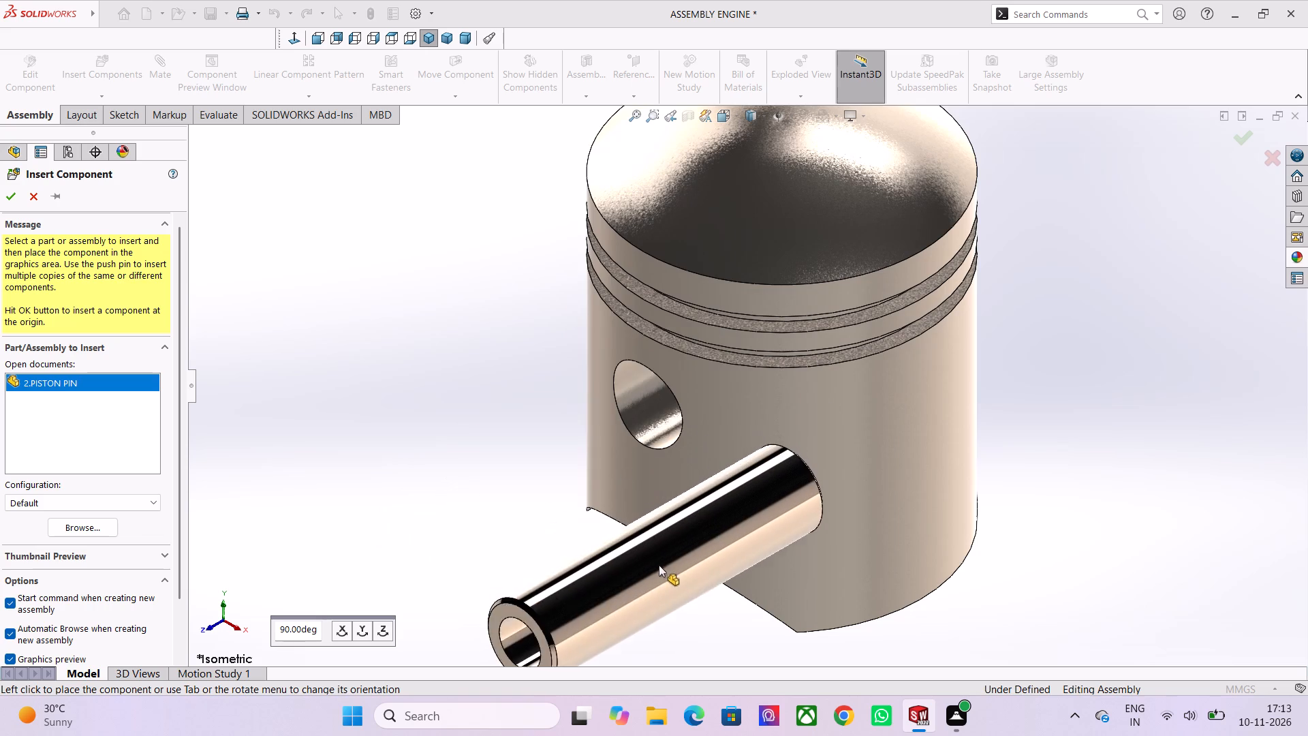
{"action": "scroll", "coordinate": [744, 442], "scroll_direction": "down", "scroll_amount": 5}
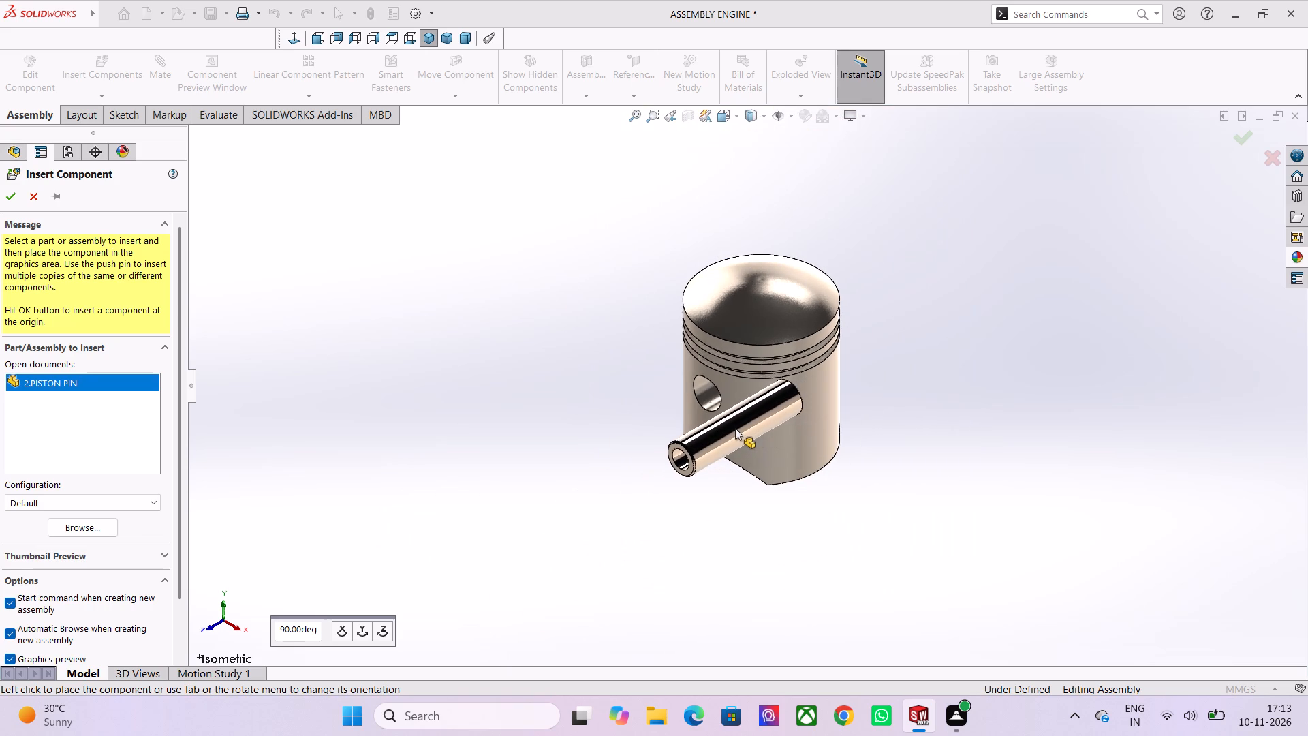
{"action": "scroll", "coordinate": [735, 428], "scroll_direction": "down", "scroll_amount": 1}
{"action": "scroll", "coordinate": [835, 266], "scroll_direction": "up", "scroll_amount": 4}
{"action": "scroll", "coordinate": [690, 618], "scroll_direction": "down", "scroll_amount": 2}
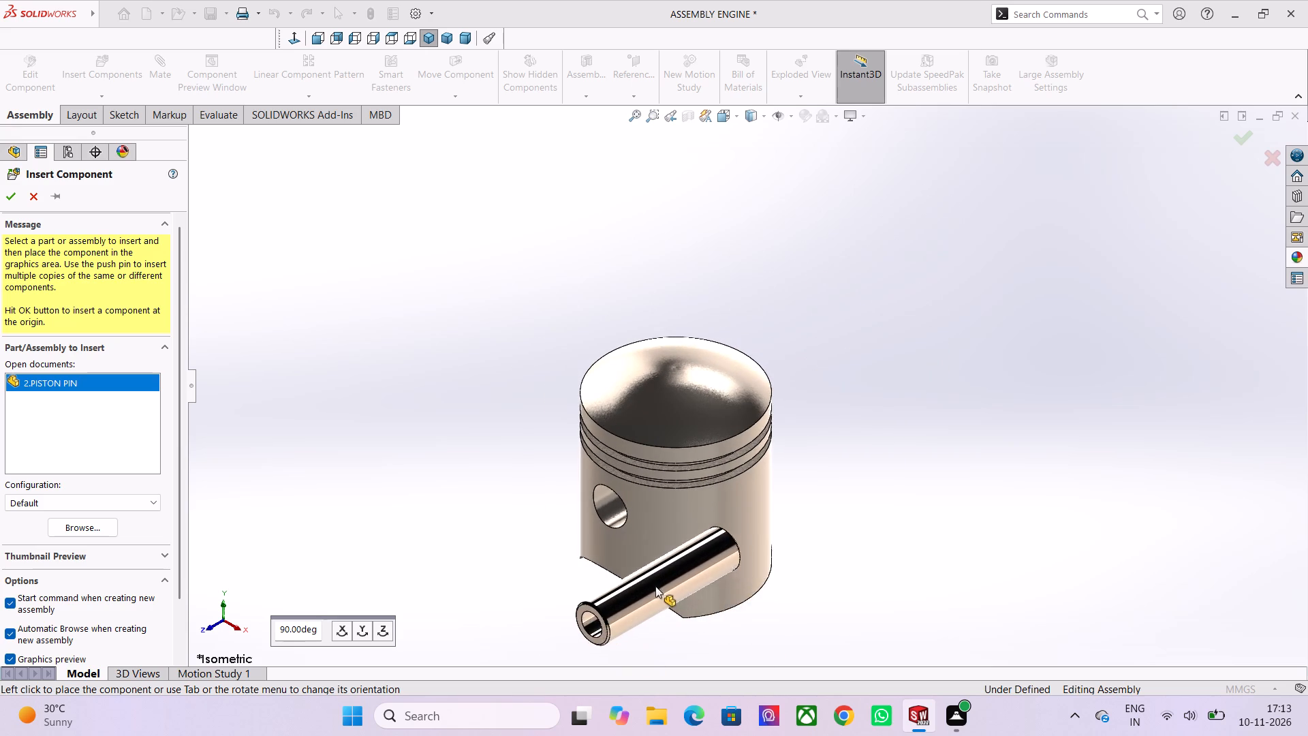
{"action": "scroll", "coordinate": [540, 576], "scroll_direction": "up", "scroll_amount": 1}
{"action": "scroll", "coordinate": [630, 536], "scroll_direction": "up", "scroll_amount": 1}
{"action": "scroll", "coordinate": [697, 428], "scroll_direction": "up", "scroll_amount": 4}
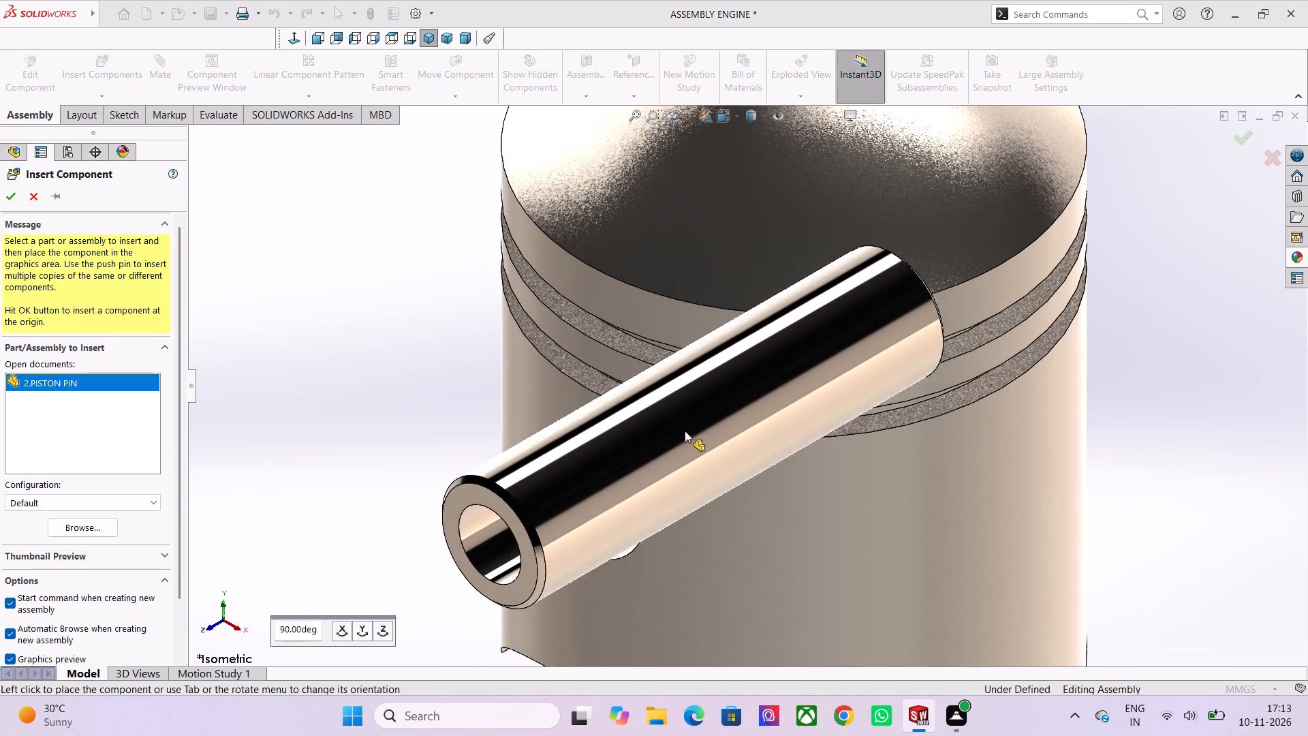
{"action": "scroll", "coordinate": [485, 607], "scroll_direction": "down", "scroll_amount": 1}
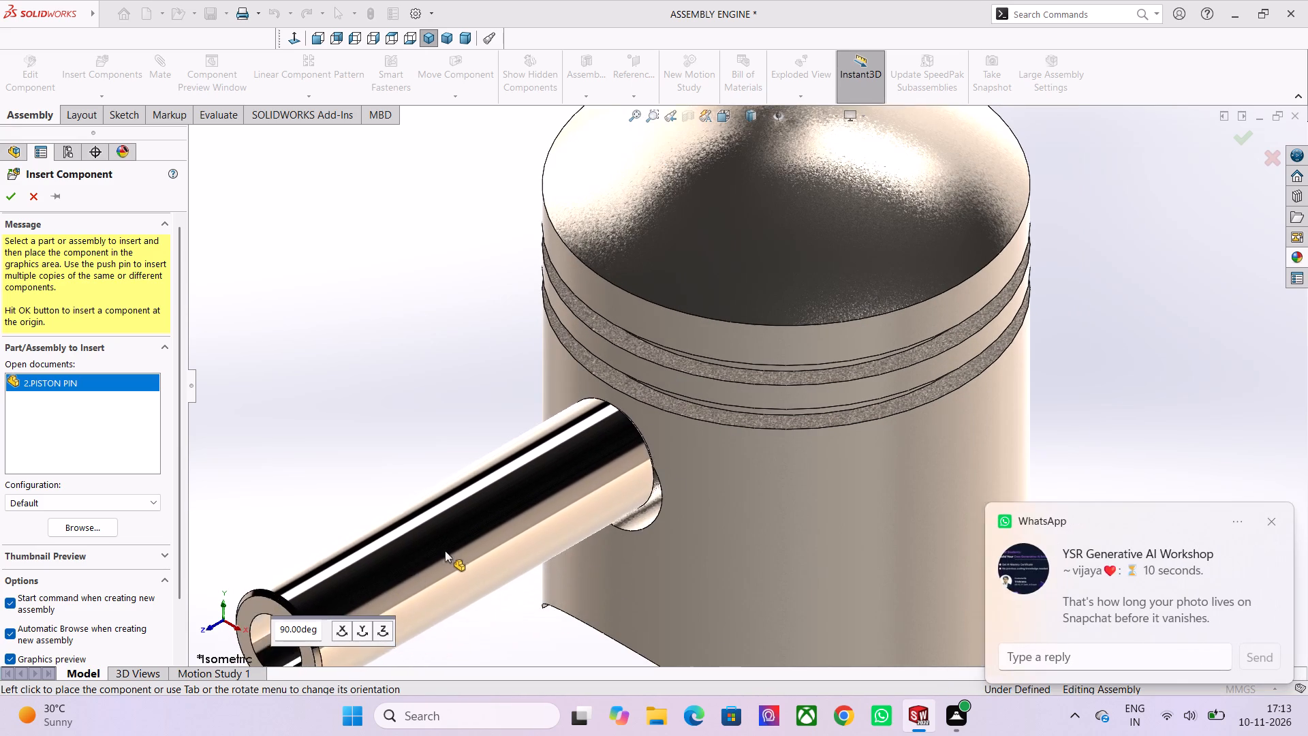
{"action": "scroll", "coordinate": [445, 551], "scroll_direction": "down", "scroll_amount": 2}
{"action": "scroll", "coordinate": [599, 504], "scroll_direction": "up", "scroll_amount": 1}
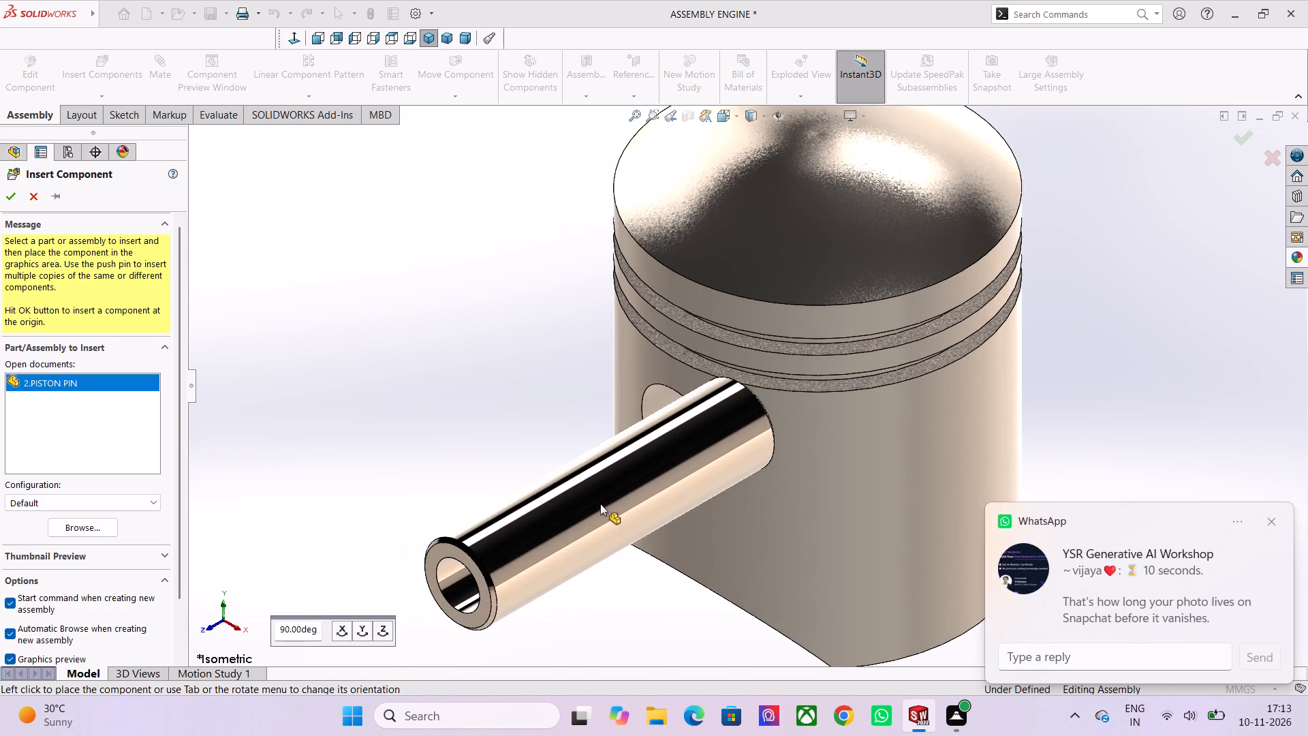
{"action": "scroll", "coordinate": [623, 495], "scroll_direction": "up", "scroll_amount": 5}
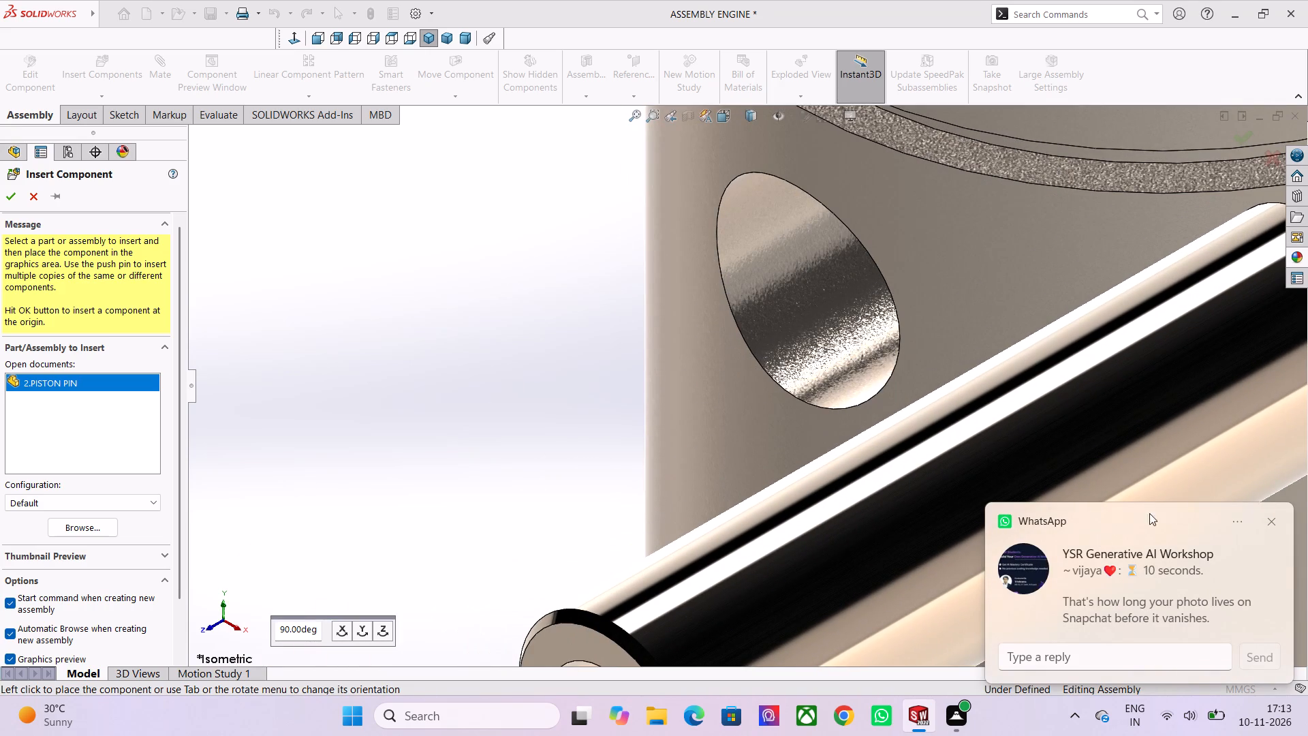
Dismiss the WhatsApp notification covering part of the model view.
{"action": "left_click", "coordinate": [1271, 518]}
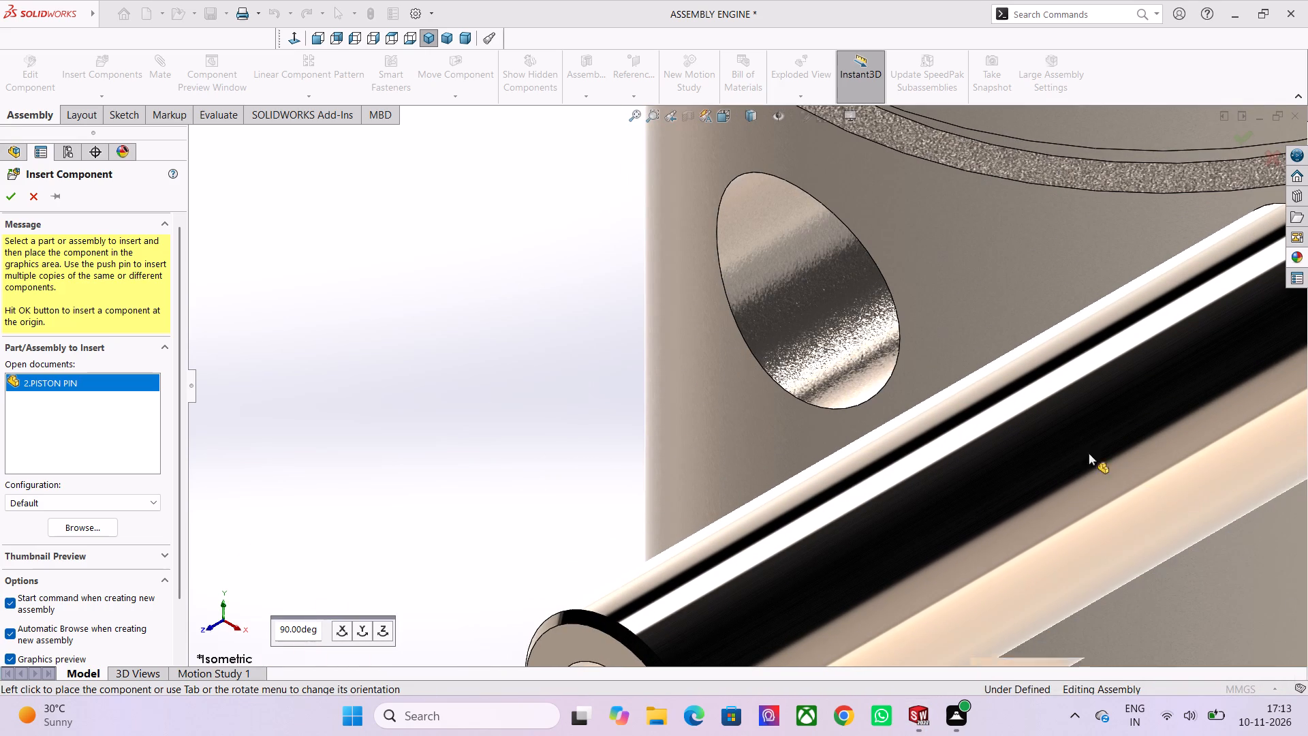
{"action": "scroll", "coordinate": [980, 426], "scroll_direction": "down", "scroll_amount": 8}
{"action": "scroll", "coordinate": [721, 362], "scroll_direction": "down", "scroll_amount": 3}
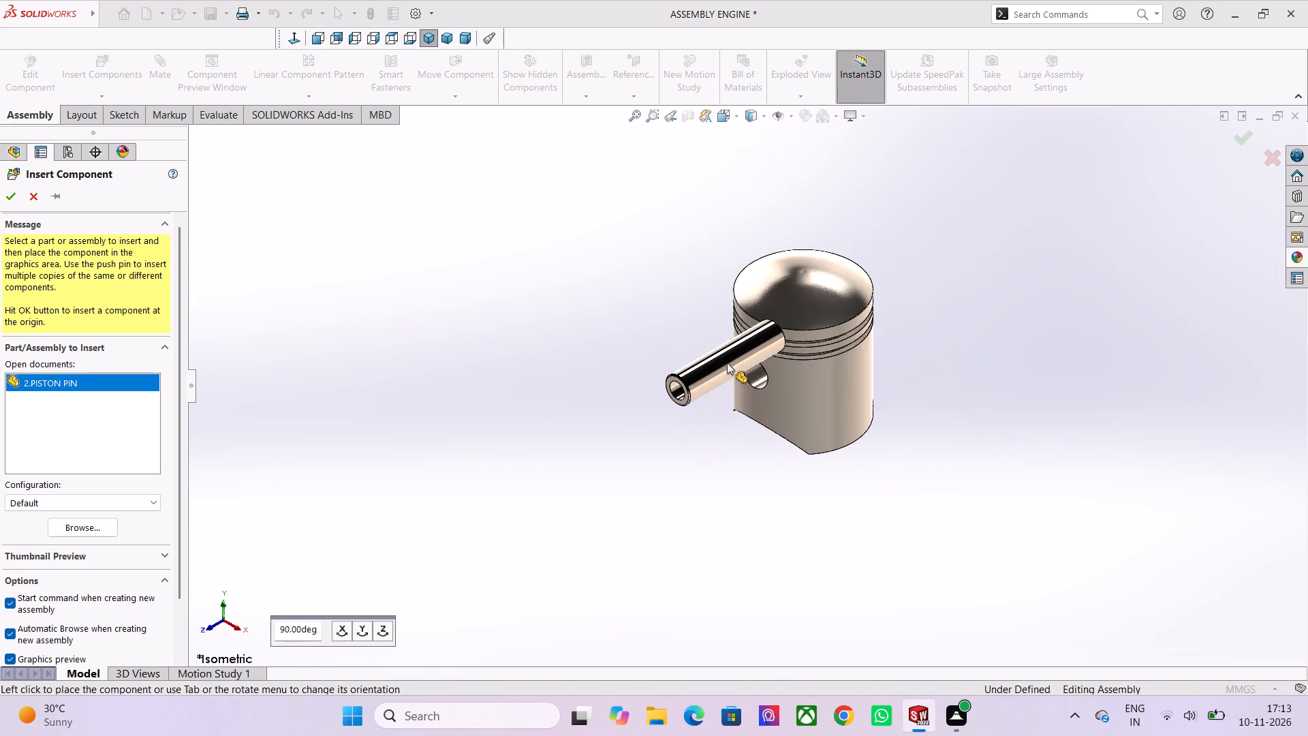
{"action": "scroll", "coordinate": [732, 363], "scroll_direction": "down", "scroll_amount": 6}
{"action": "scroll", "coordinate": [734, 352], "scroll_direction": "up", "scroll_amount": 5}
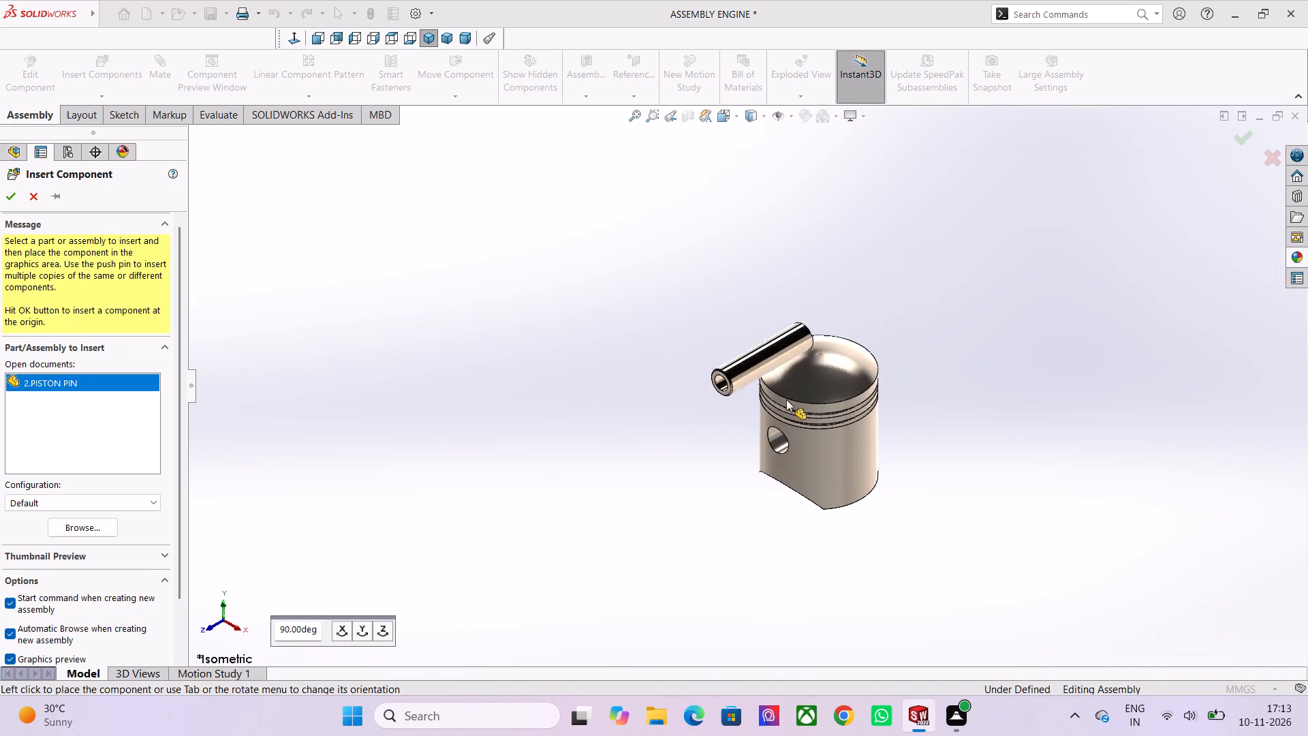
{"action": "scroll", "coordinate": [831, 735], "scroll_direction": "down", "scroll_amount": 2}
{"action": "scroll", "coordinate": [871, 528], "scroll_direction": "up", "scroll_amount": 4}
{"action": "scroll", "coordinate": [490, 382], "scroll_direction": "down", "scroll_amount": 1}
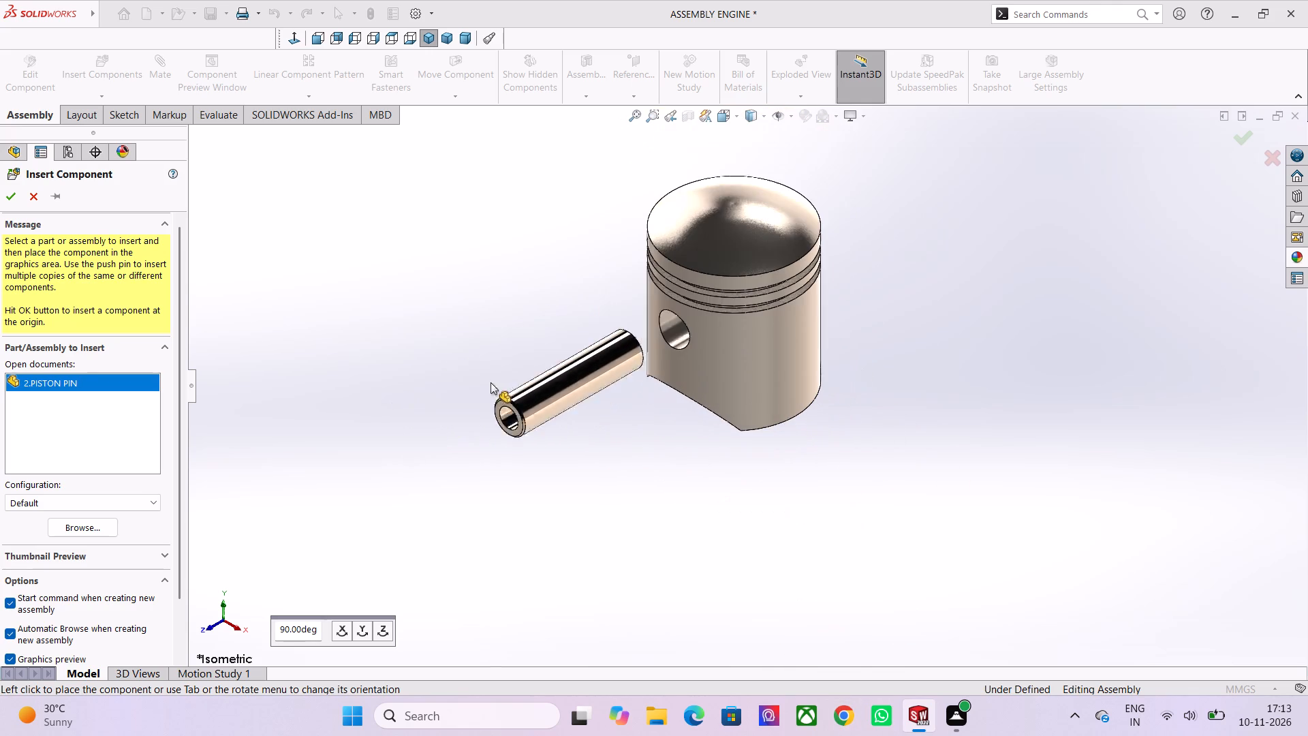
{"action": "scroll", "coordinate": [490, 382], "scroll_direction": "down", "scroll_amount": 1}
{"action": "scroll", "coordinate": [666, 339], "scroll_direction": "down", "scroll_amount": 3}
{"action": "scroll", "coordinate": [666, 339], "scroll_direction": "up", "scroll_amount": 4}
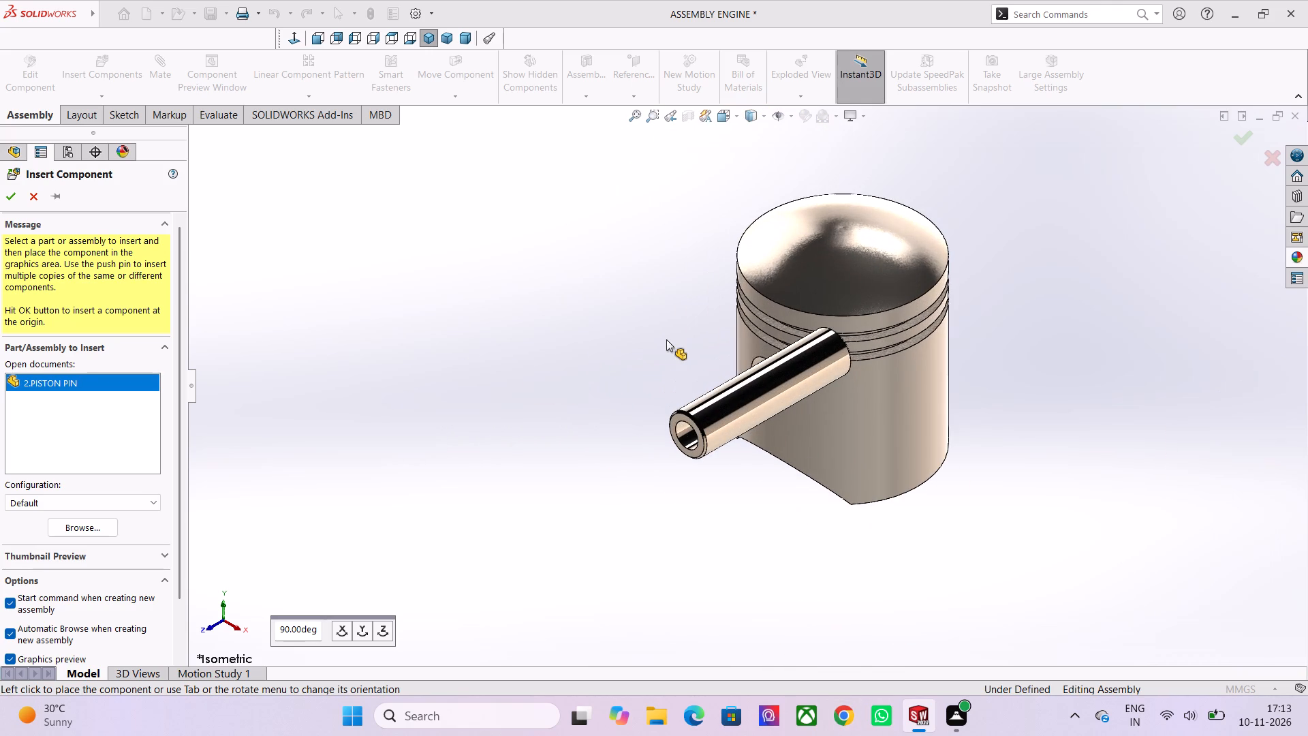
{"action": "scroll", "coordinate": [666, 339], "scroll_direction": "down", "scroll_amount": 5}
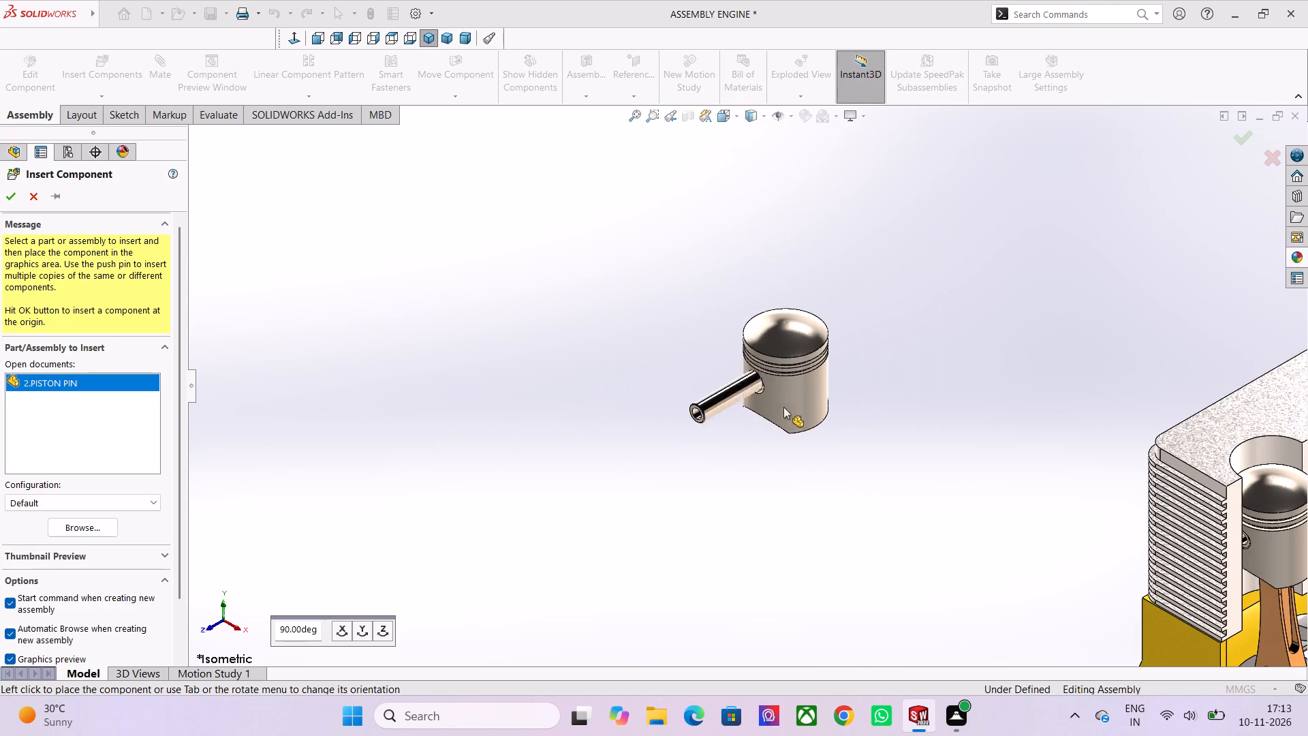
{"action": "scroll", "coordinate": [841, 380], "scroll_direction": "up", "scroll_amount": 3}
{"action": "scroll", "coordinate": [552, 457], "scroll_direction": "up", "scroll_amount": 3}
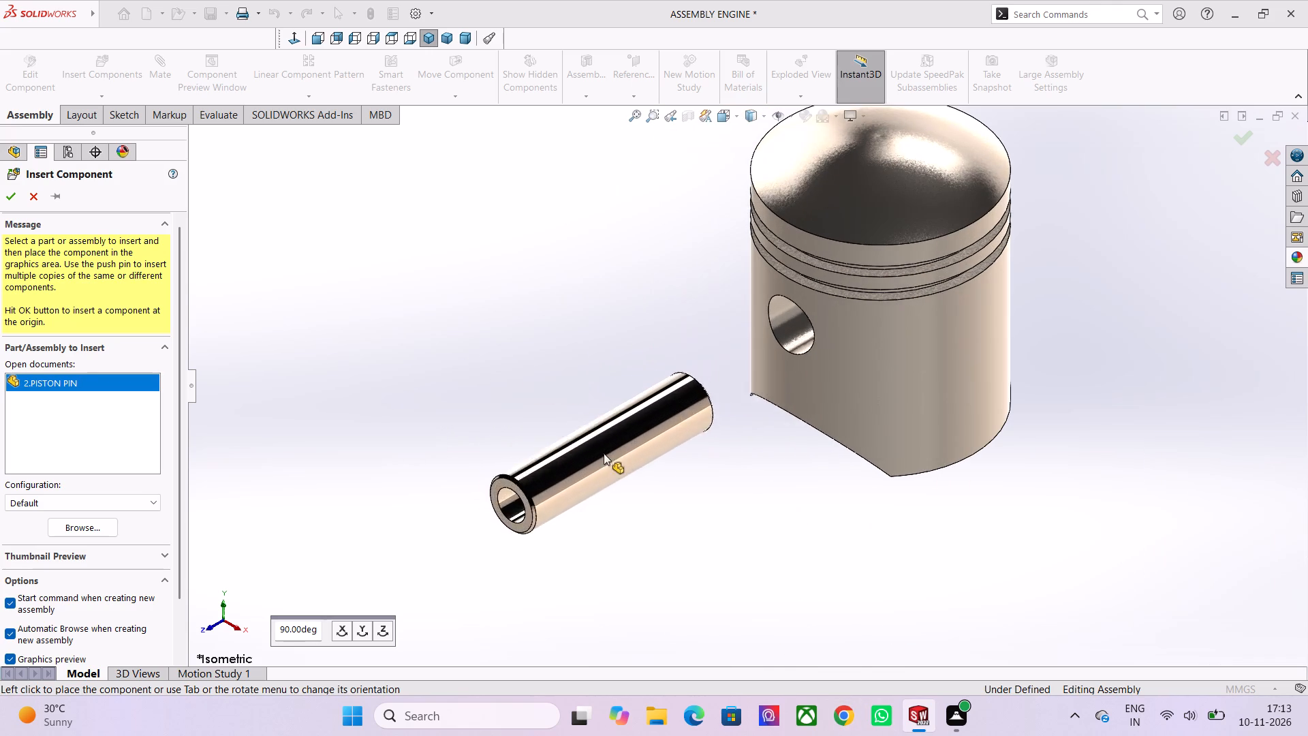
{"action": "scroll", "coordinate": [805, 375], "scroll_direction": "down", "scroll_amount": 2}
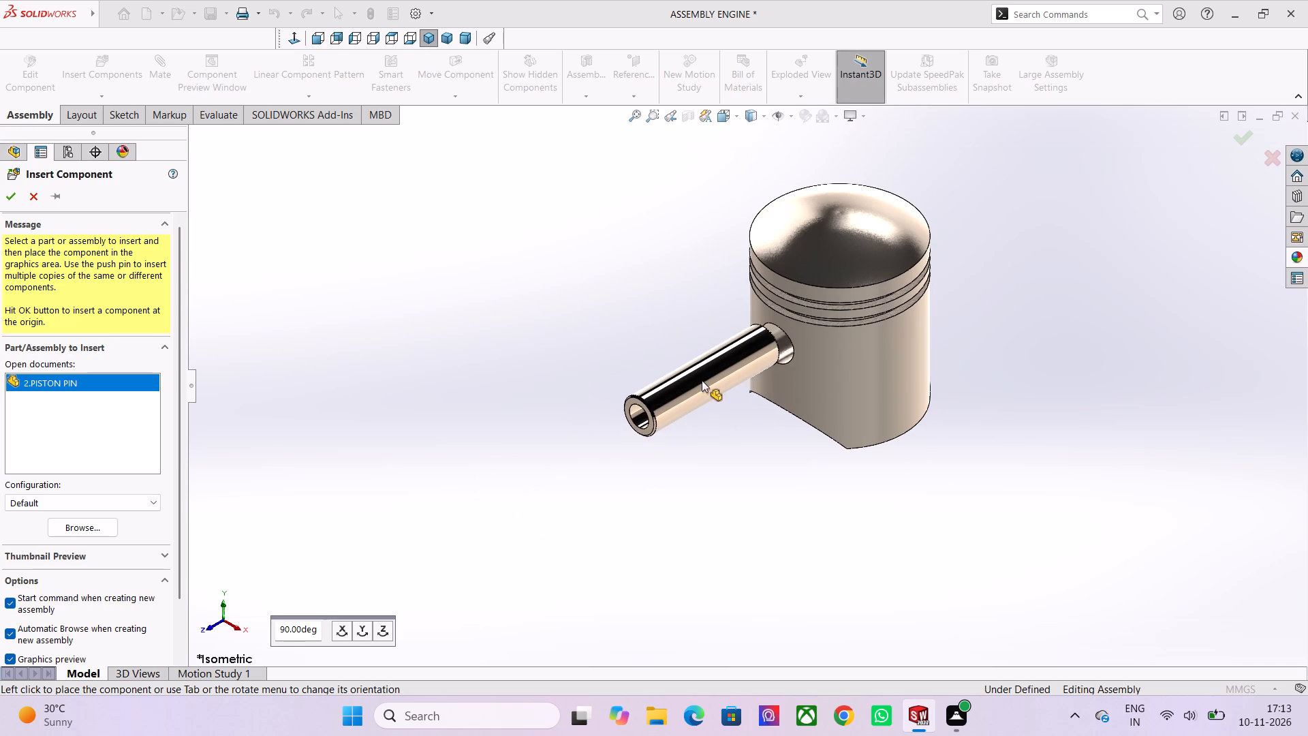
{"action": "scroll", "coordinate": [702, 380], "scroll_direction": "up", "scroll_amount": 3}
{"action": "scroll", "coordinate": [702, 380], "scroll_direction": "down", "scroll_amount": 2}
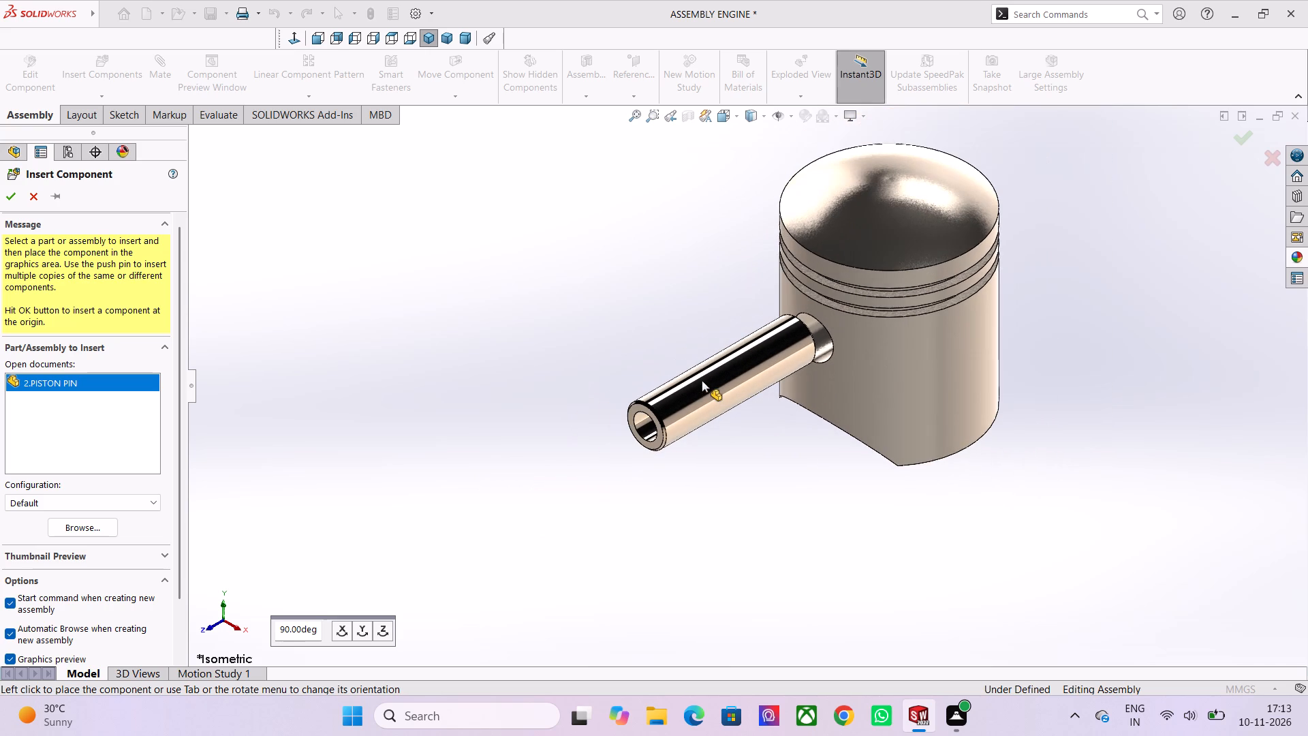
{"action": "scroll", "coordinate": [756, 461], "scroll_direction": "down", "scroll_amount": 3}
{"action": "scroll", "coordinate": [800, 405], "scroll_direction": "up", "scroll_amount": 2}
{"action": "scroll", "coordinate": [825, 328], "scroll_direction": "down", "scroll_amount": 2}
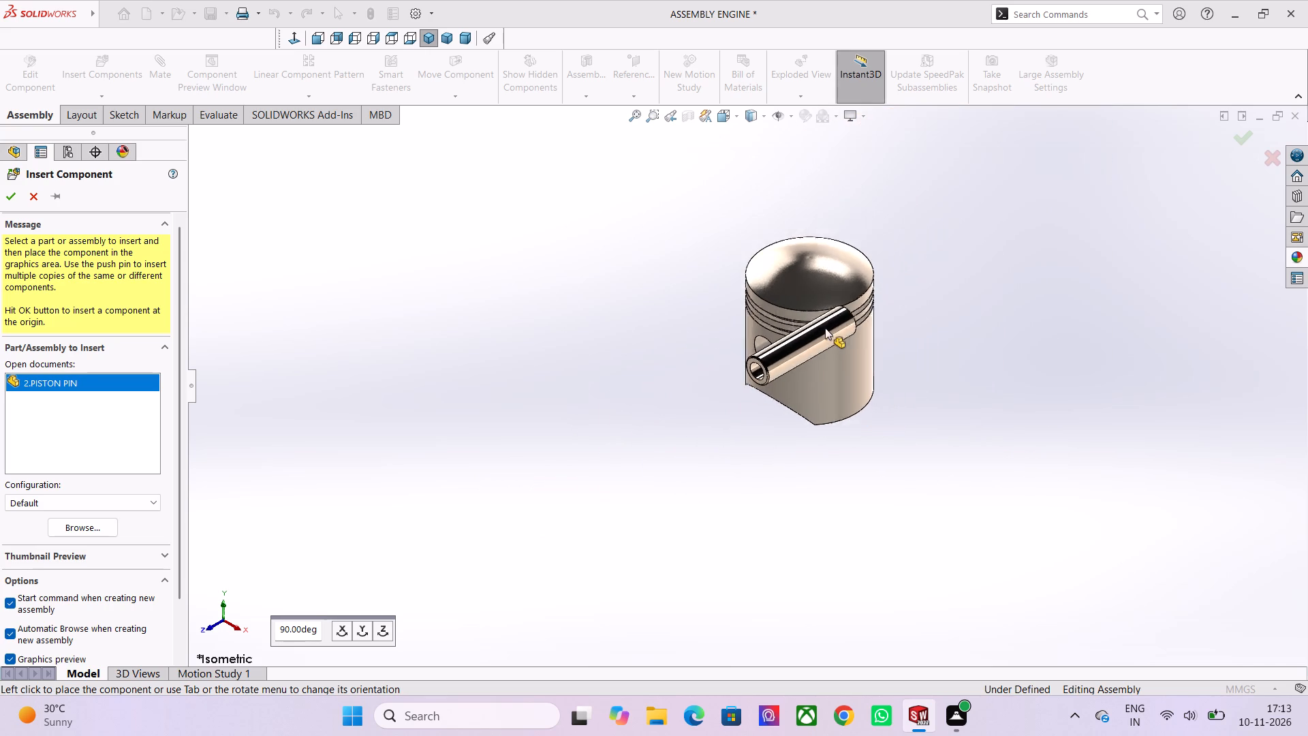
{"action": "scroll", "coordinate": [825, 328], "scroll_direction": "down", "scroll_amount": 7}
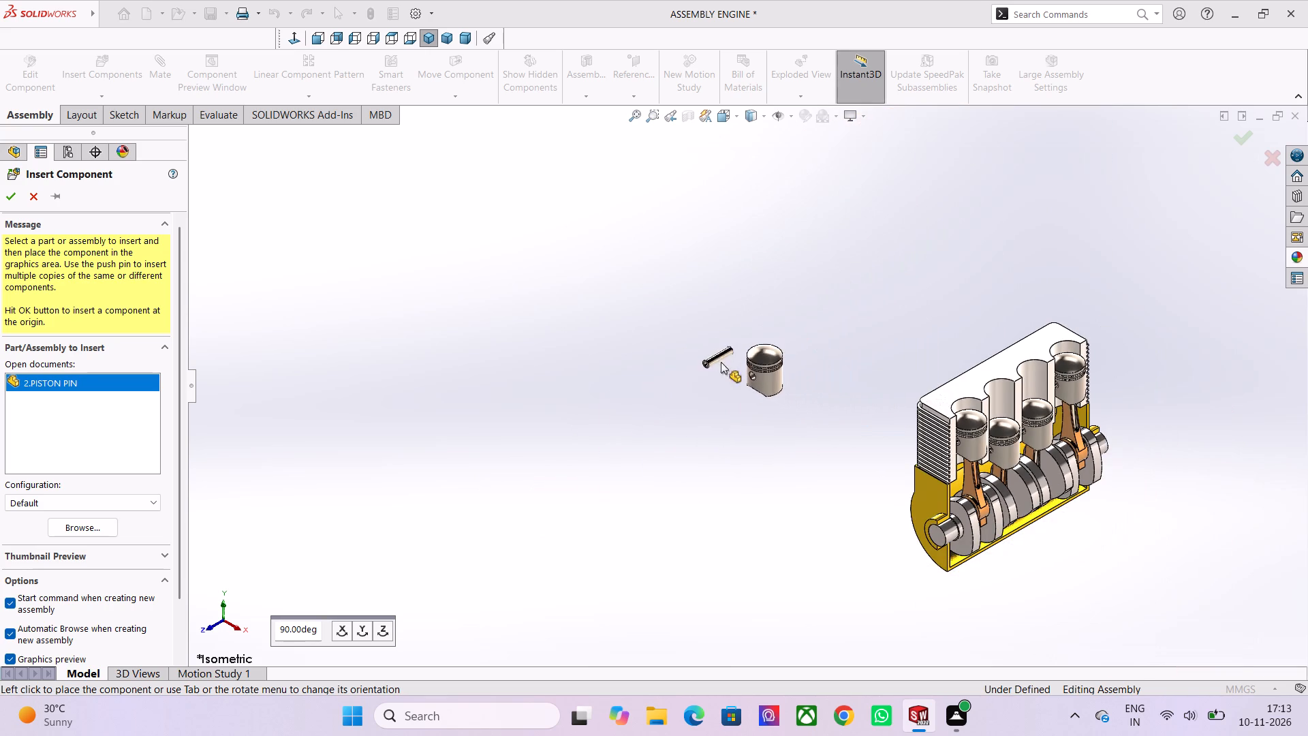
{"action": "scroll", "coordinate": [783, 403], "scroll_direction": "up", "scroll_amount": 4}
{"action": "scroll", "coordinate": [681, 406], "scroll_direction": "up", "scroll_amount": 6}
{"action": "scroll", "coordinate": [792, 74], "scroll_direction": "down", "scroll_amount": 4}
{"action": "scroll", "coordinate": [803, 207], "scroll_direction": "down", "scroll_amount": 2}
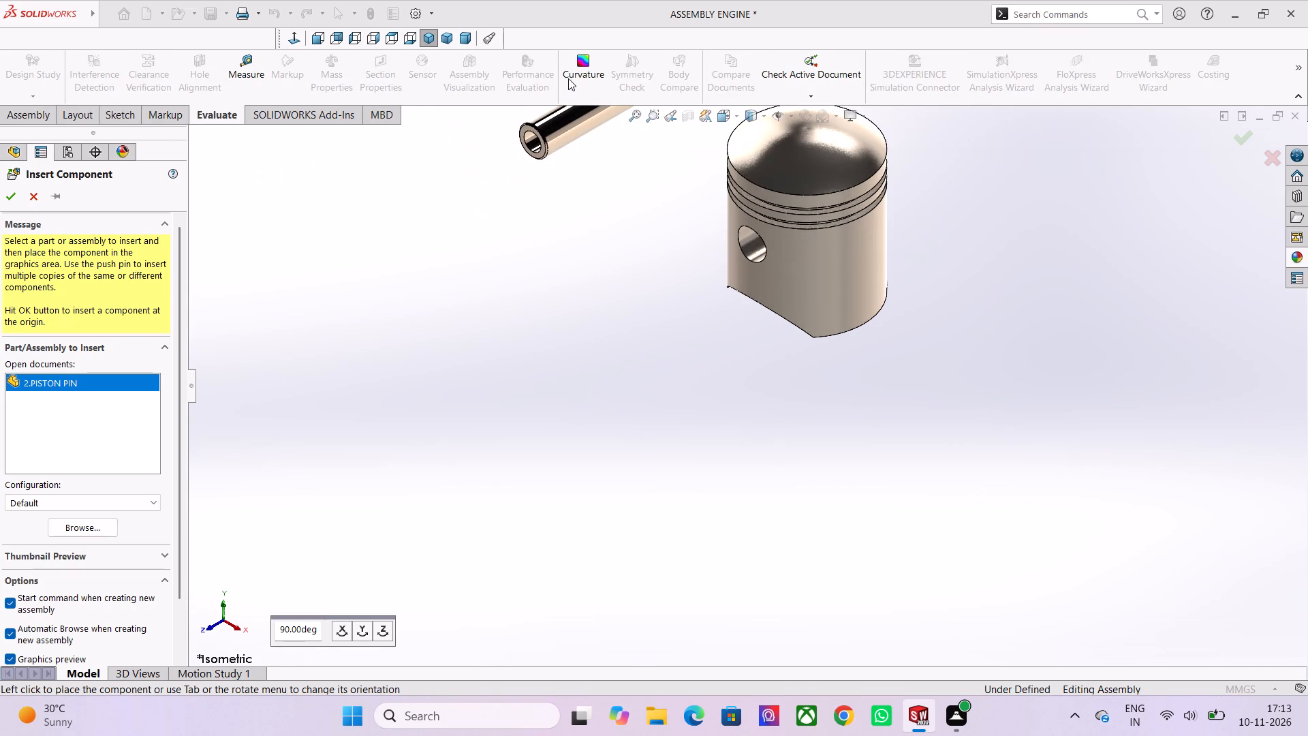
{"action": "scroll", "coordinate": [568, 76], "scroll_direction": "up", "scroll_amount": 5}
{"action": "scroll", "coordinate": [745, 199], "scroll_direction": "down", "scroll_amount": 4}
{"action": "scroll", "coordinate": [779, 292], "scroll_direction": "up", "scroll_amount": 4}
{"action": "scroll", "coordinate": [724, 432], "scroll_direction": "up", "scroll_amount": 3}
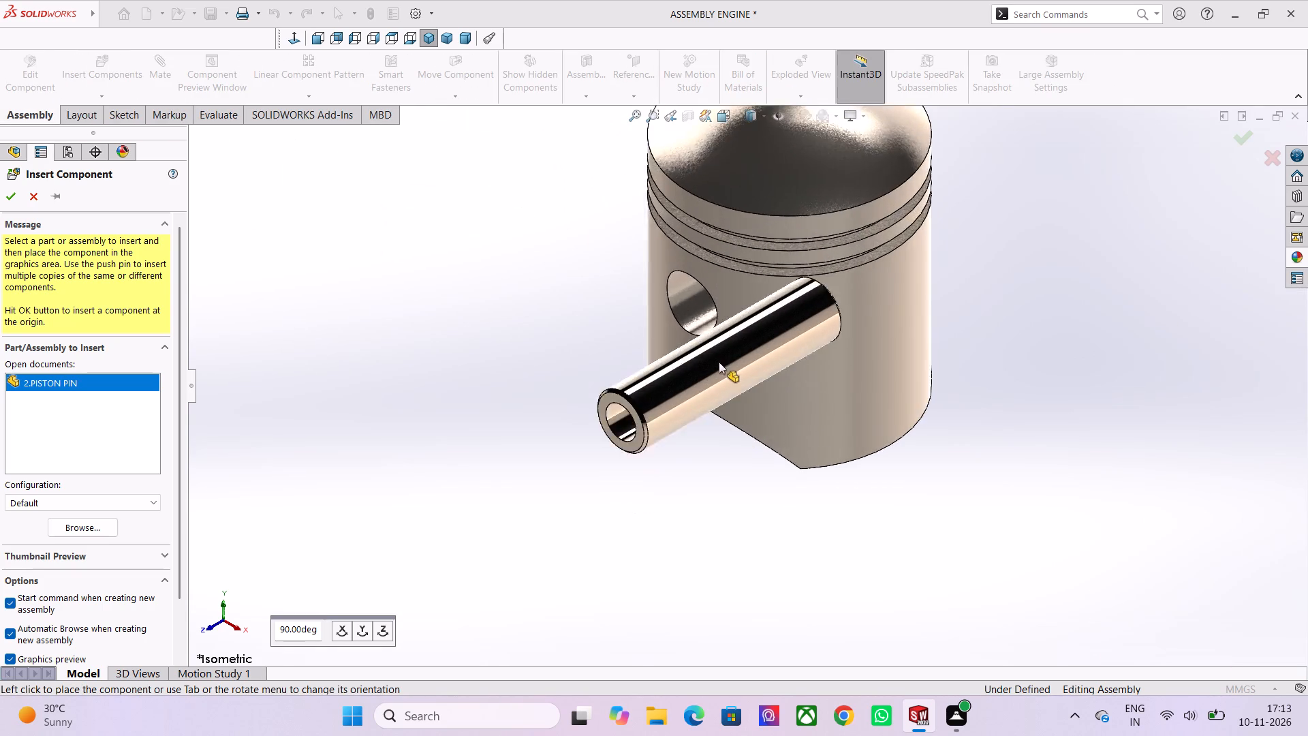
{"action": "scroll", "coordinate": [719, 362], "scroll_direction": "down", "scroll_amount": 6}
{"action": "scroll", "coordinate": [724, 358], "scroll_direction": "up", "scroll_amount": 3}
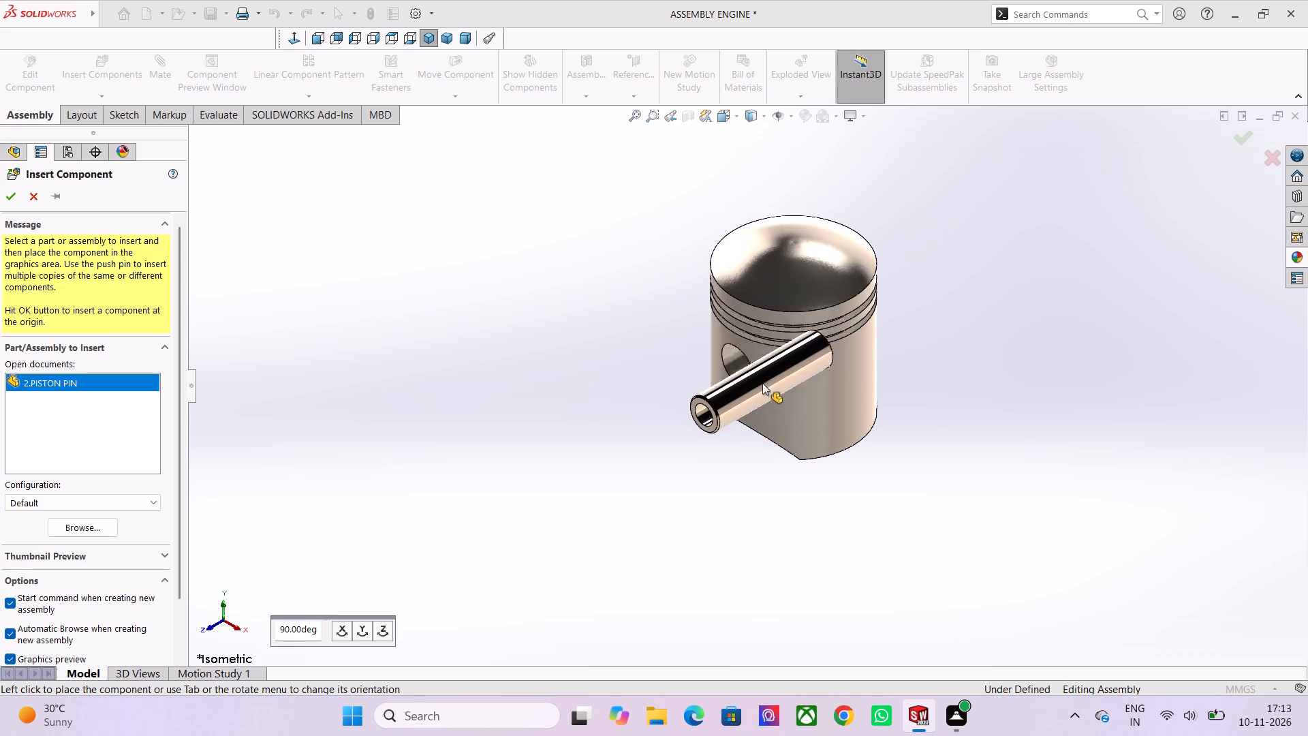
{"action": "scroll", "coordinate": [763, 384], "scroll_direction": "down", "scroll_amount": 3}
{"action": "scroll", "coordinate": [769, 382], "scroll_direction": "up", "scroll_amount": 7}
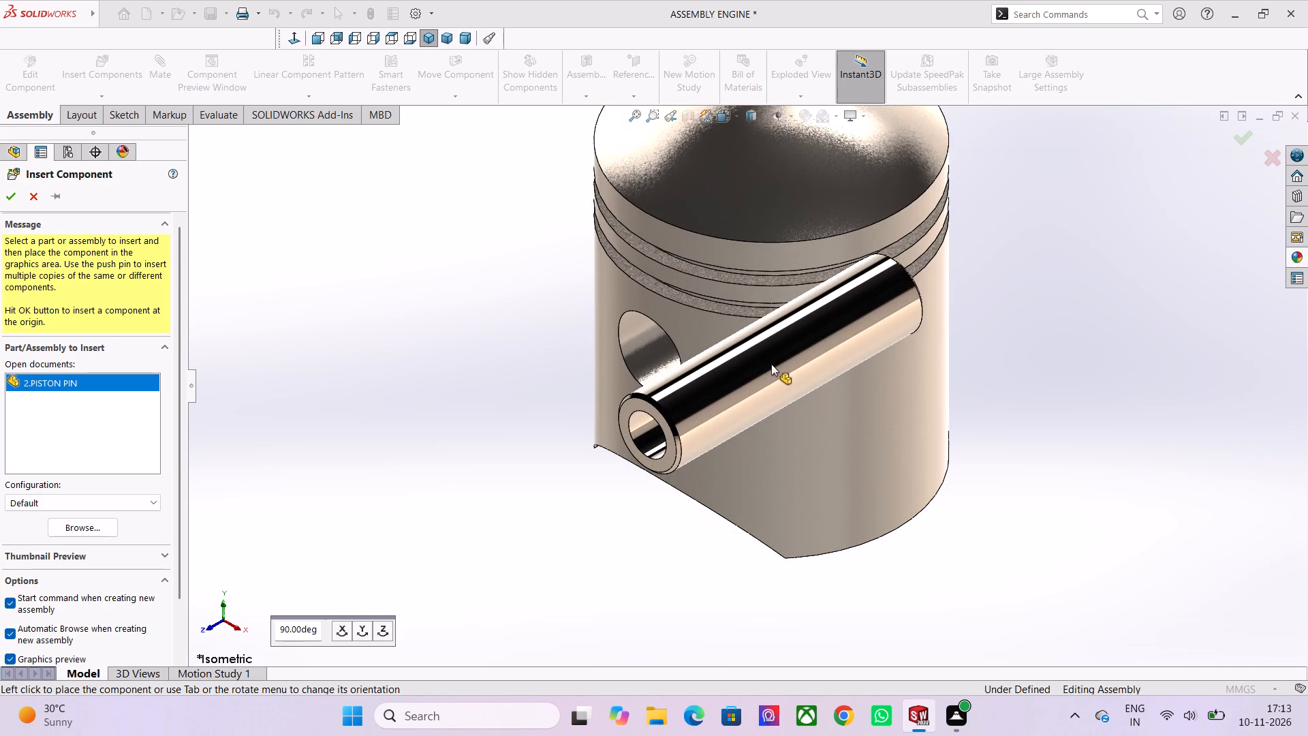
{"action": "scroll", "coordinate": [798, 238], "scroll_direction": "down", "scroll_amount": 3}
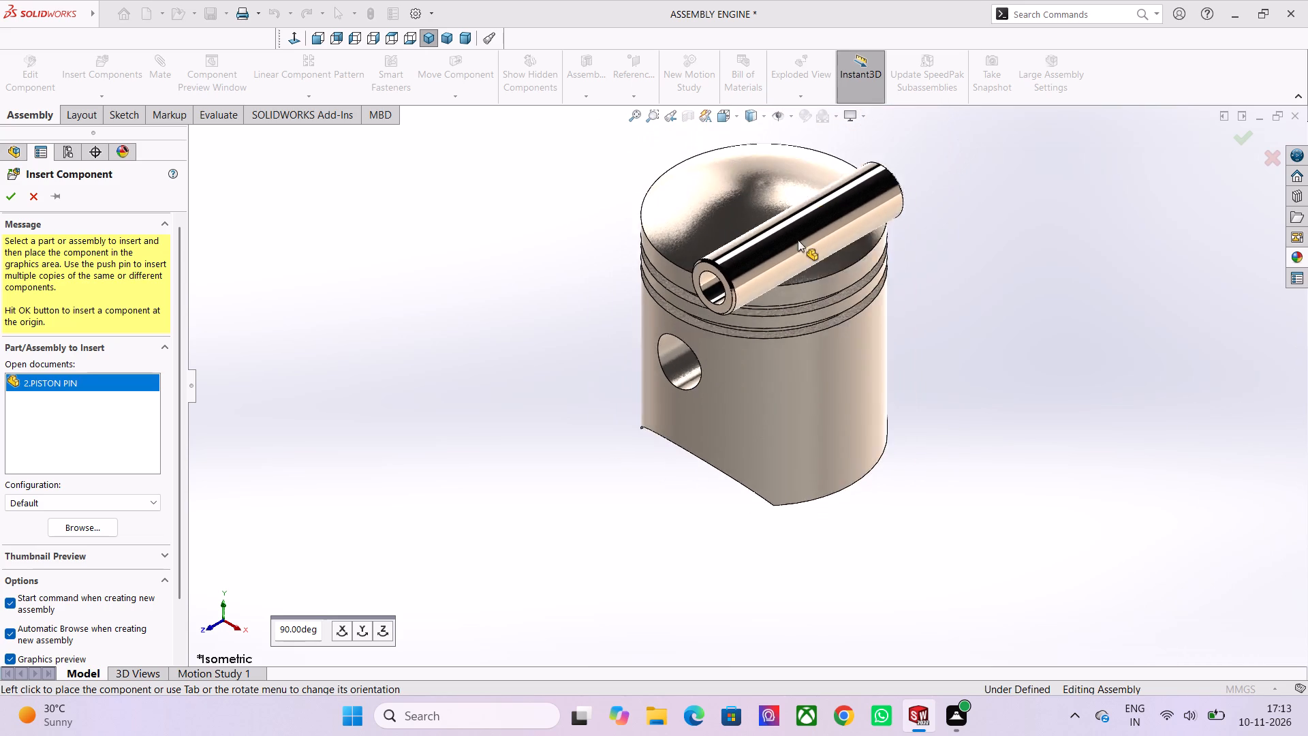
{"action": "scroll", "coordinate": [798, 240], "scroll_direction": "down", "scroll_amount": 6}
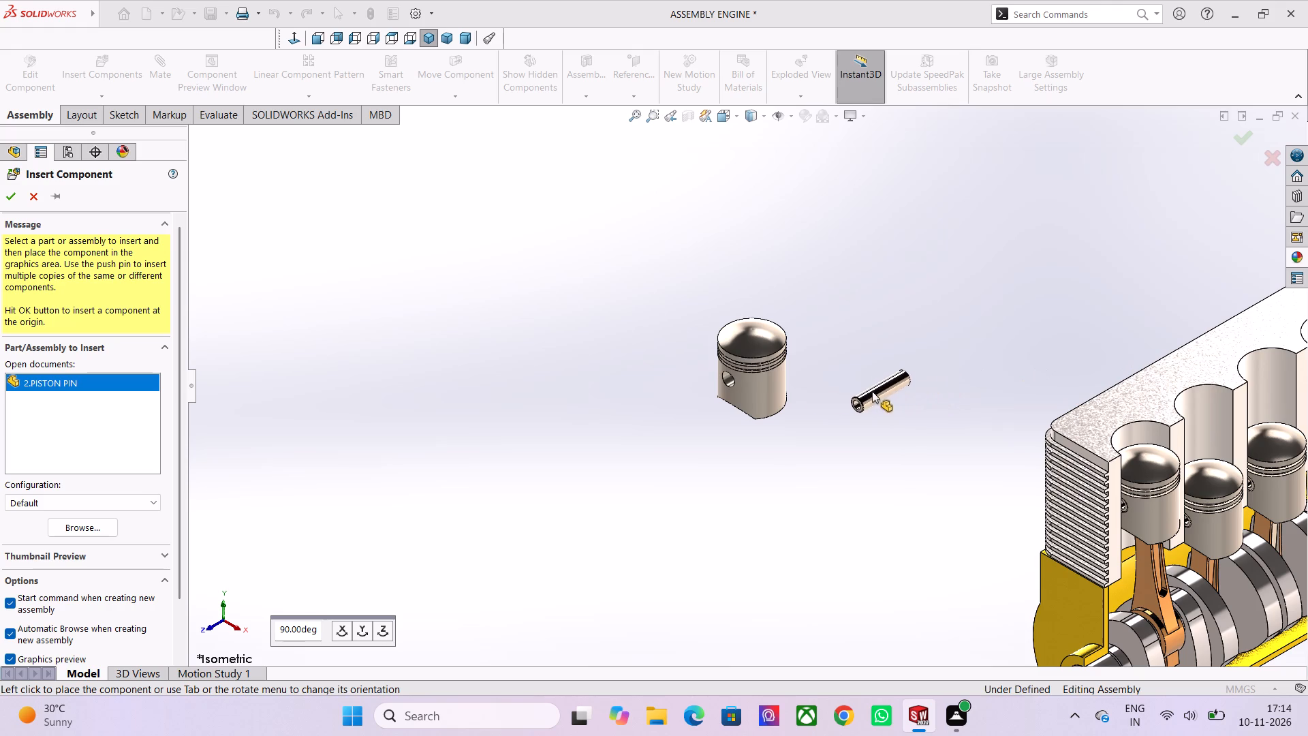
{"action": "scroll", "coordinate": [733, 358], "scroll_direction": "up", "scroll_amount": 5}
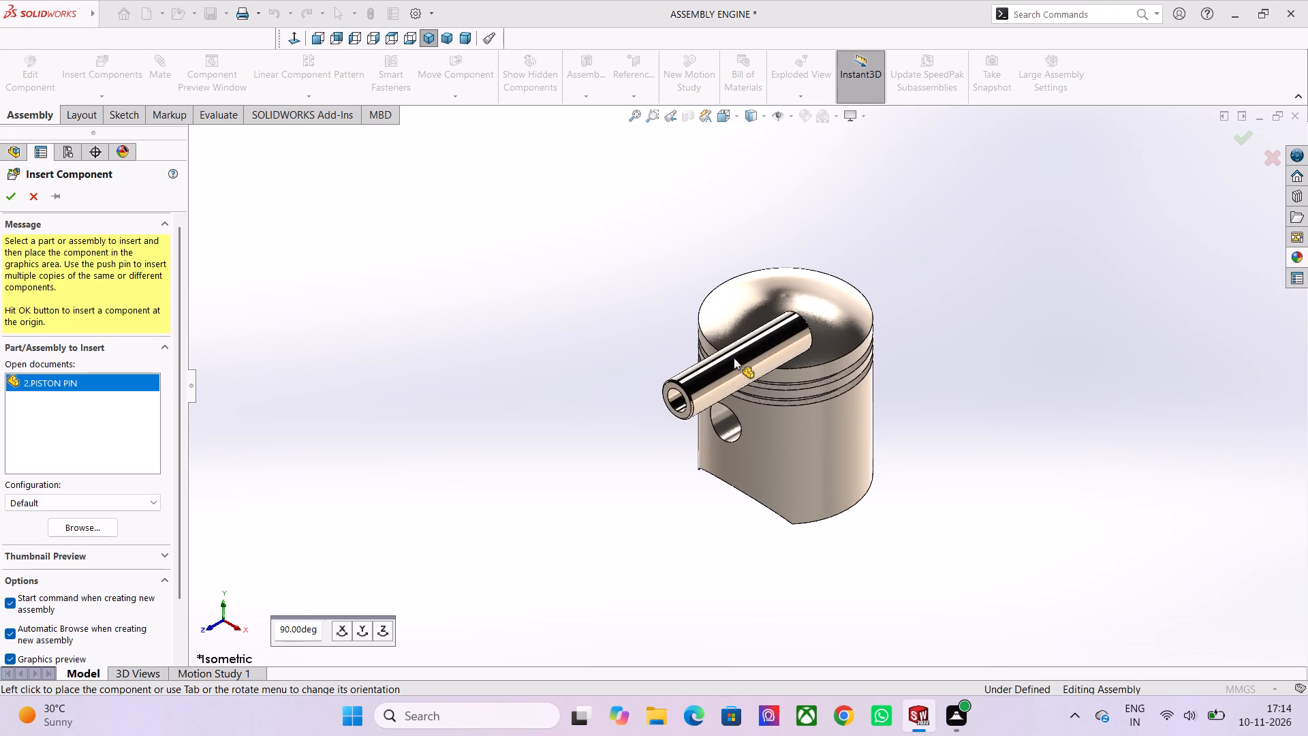
Examine the unplaced piston pin preview together with the loose piston and the whole engine assembly, close up and from far away.
{"action": "scroll", "coordinate": [734, 358], "scroll_direction": "up", "scroll_amount": 3}
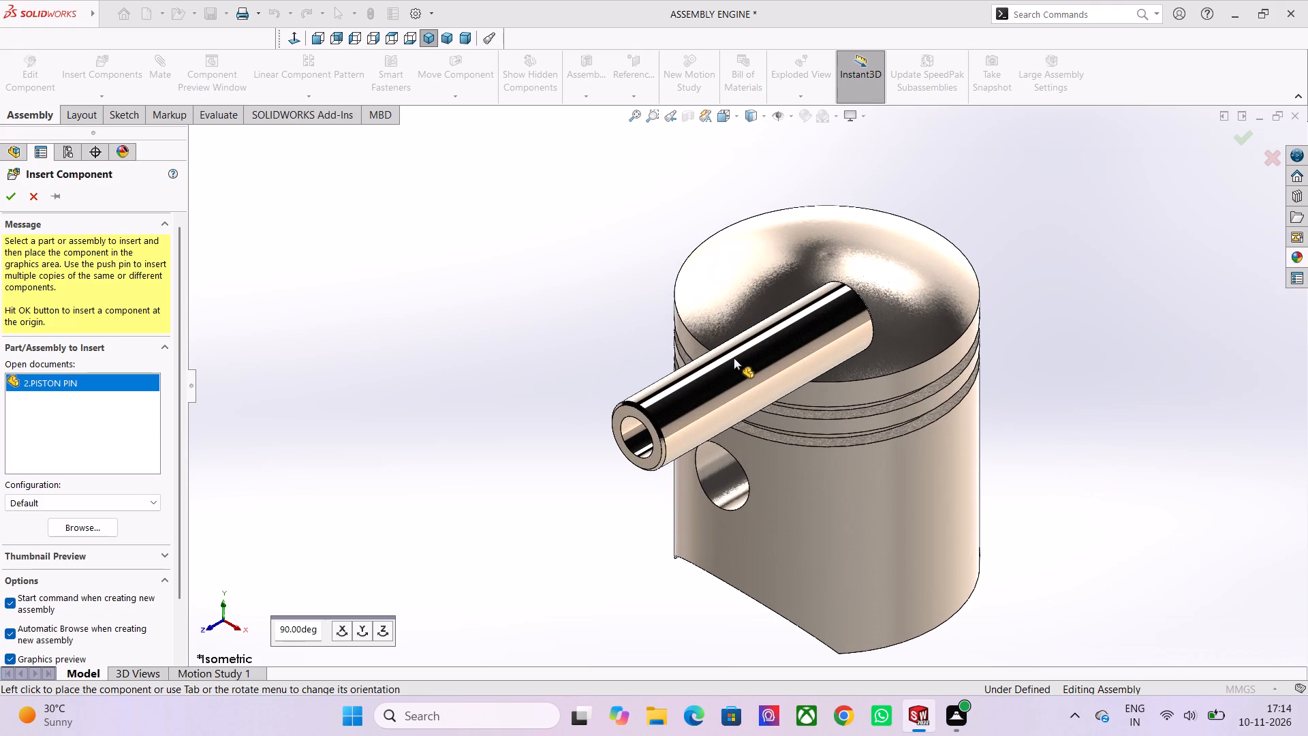
{"action": "scroll", "coordinate": [734, 358], "scroll_direction": "up", "scroll_amount": 4}
{"action": "scroll", "coordinate": [734, 358], "scroll_direction": "down", "scroll_amount": 1}
{"action": "scroll", "coordinate": [734, 358], "scroll_direction": "down", "scroll_amount": 20}
{"action": "scroll", "coordinate": [734, 358], "scroll_direction": "down", "scroll_amount": 6}
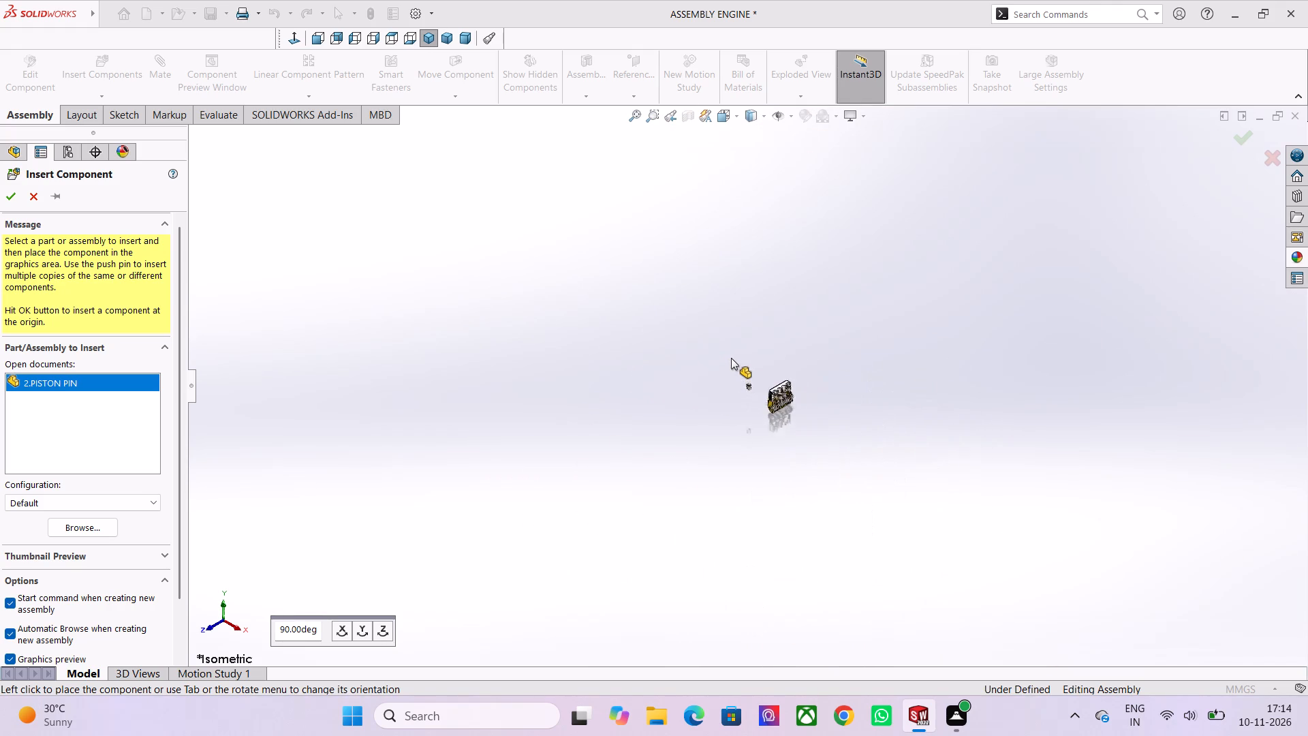
{"action": "scroll", "coordinate": [731, 358], "scroll_direction": "down", "scroll_amount": 11}
{"action": "scroll", "coordinate": [753, 382], "scroll_direction": "up", "scroll_amount": 17}
{"action": "scroll", "coordinate": [748, 410], "scroll_direction": "up", "scroll_amount": 4}
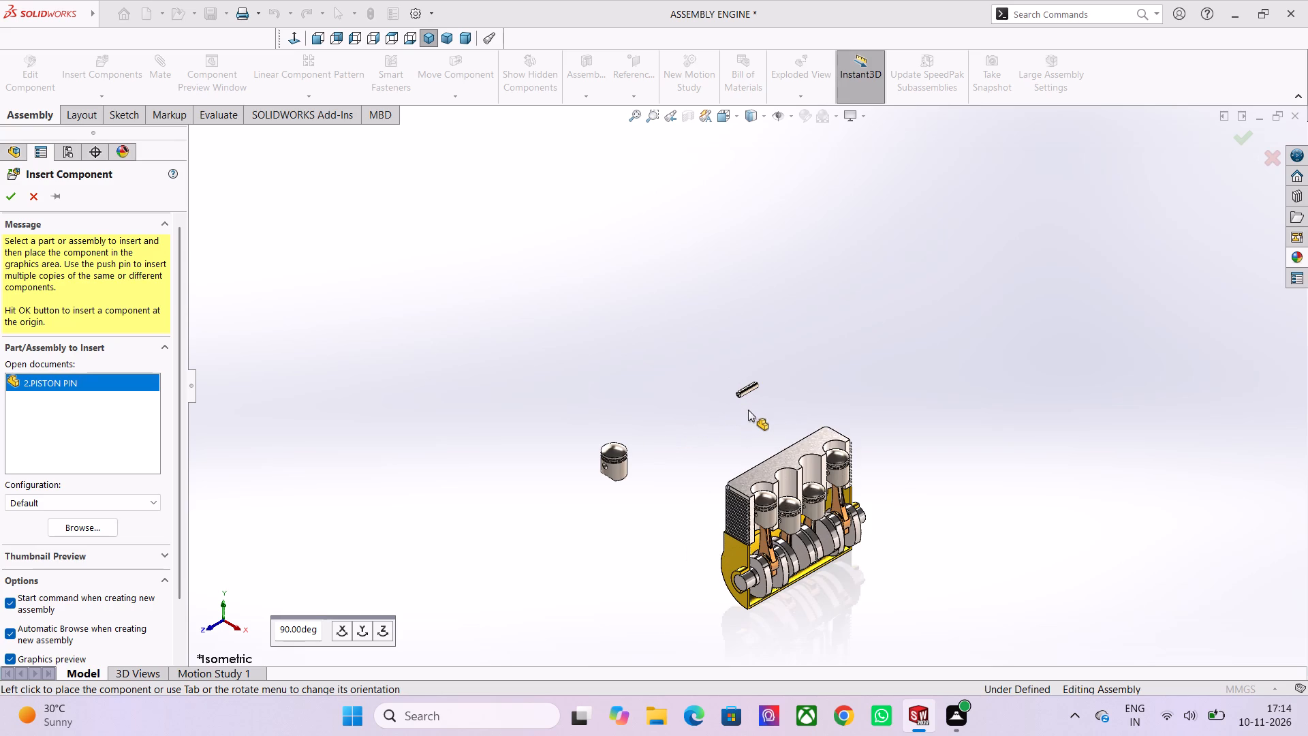
{"action": "scroll", "coordinate": [607, 446], "scroll_direction": "up", "scroll_amount": 3}
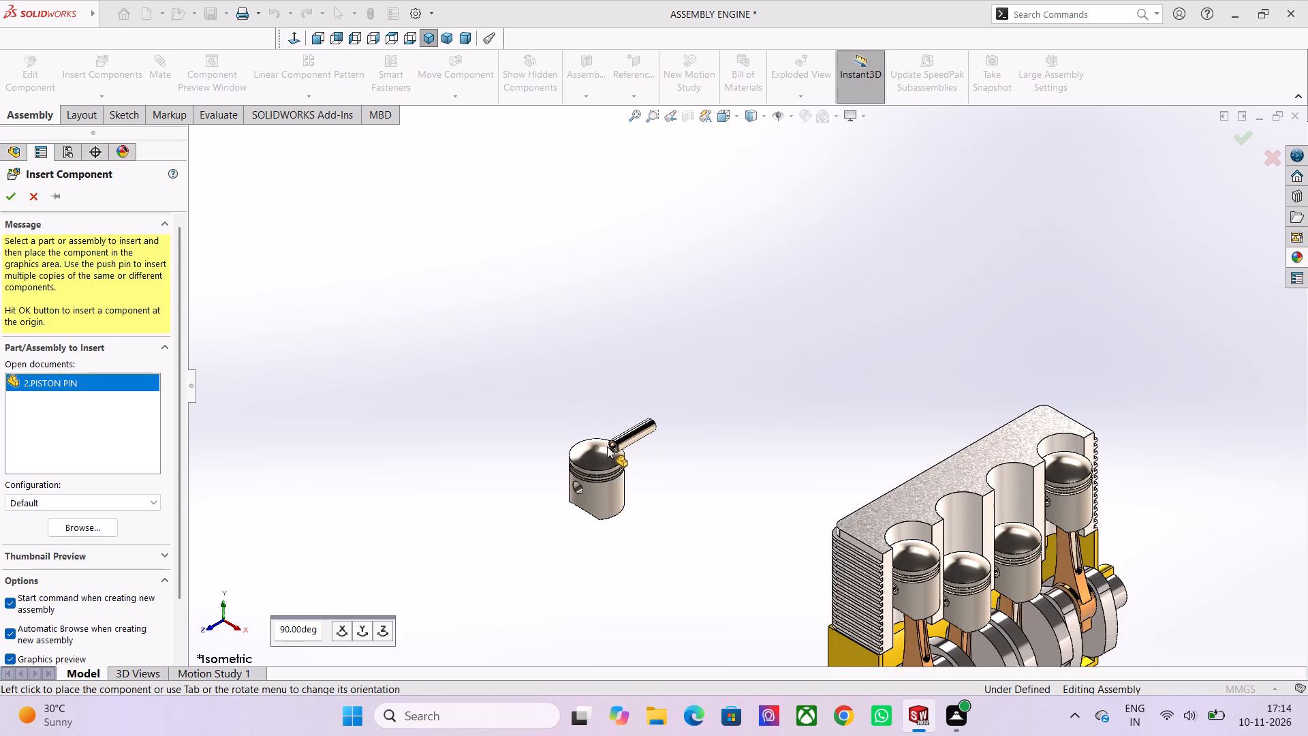
{"action": "scroll", "coordinate": [607, 446], "scroll_direction": "down", "scroll_amount": 2}
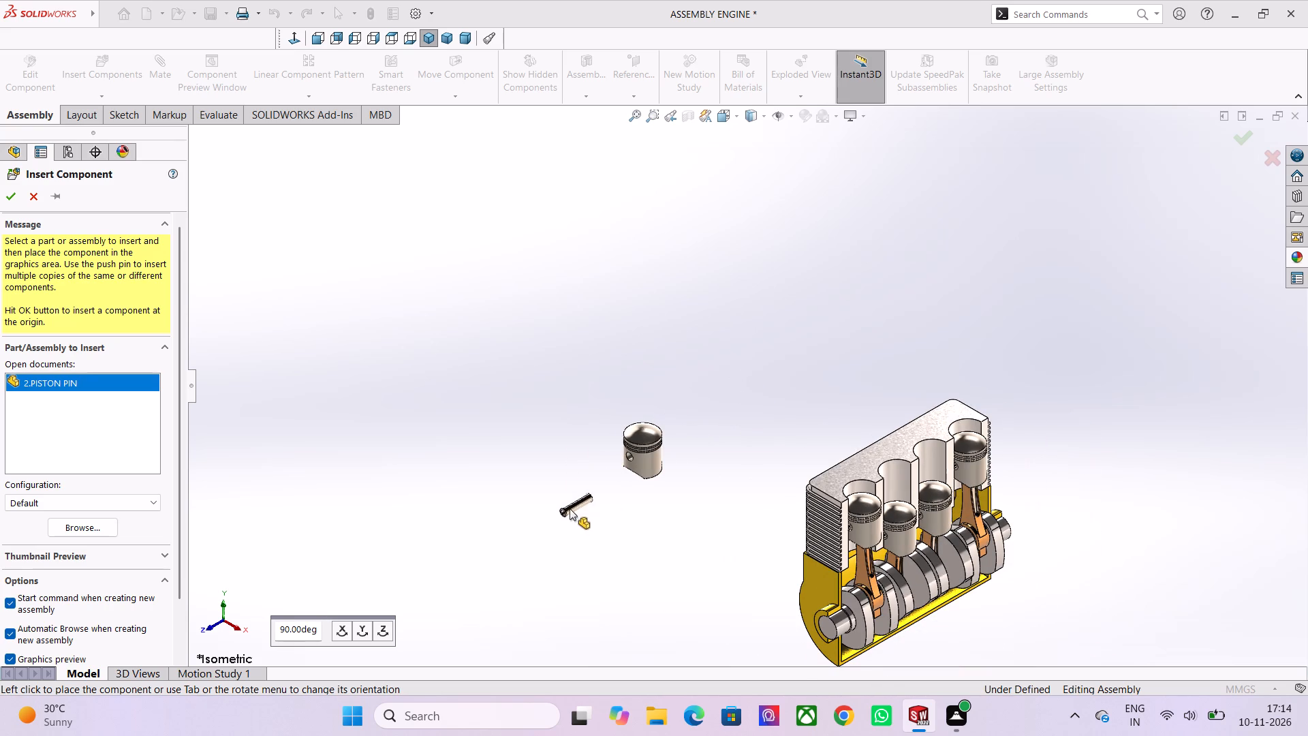
{"action": "scroll", "coordinate": [617, 407], "scroll_direction": "up", "scroll_amount": 3}
{"action": "scroll", "coordinate": [617, 407], "scroll_direction": "down", "scroll_amount": 3}
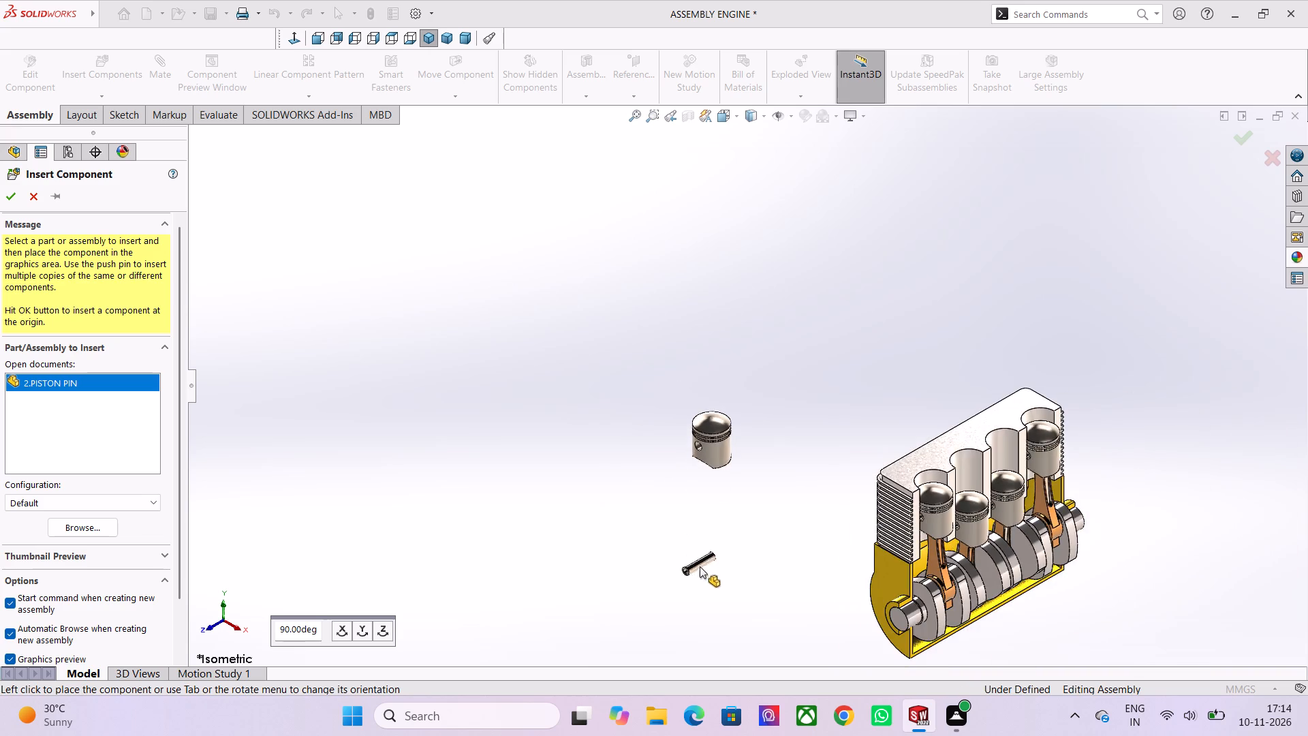
{"action": "scroll", "coordinate": [702, 571], "scroll_direction": "down", "scroll_amount": 2}
Inspect the unplaced piston pin preview close up against the pin hole in the side of the loose piston.
{"action": "scroll", "coordinate": [768, 423], "scroll_direction": "up", "scroll_amount": 4}
{"action": "scroll", "coordinate": [683, 364], "scroll_direction": "up", "scroll_amount": 5}
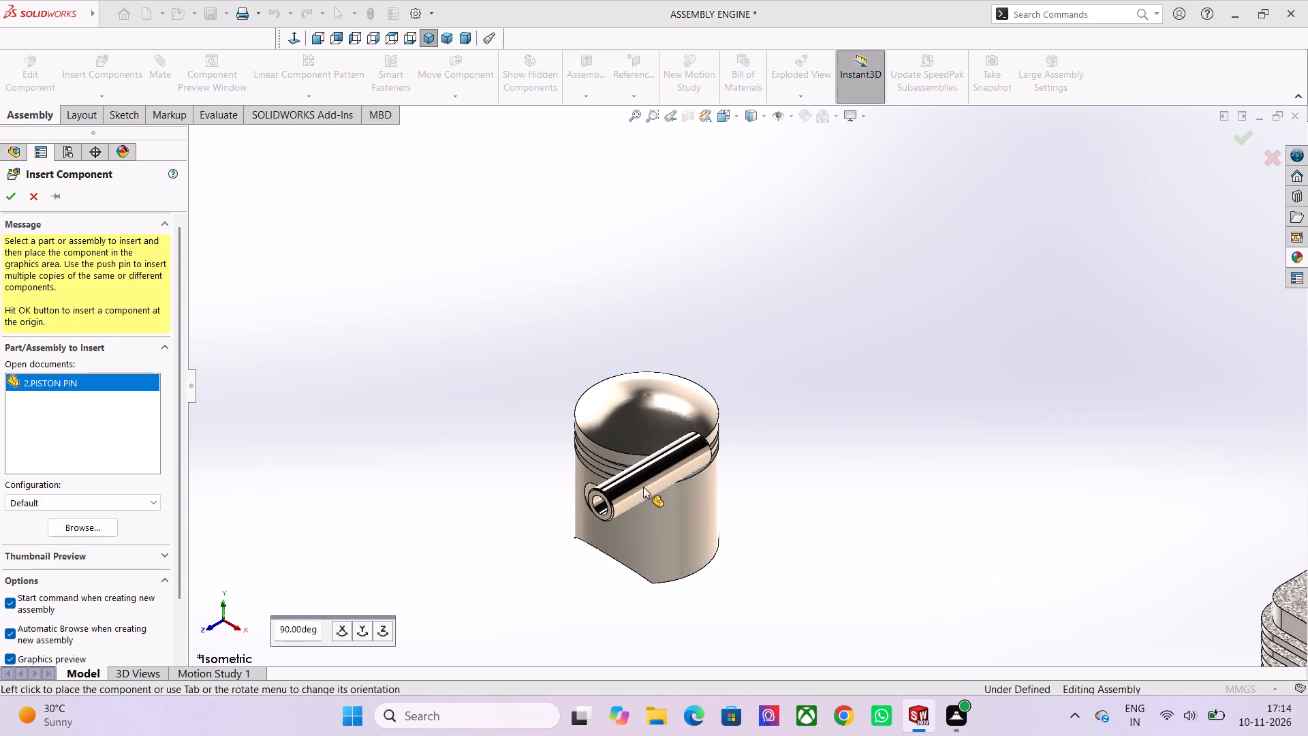
{"action": "scroll", "coordinate": [573, 521], "scroll_direction": "up", "scroll_amount": 5}
{"action": "scroll", "coordinate": [715, 426], "scroll_direction": "up", "scroll_amount": 4}
{"action": "scroll", "coordinate": [826, 359], "scroll_direction": "up", "scroll_amount": 3}
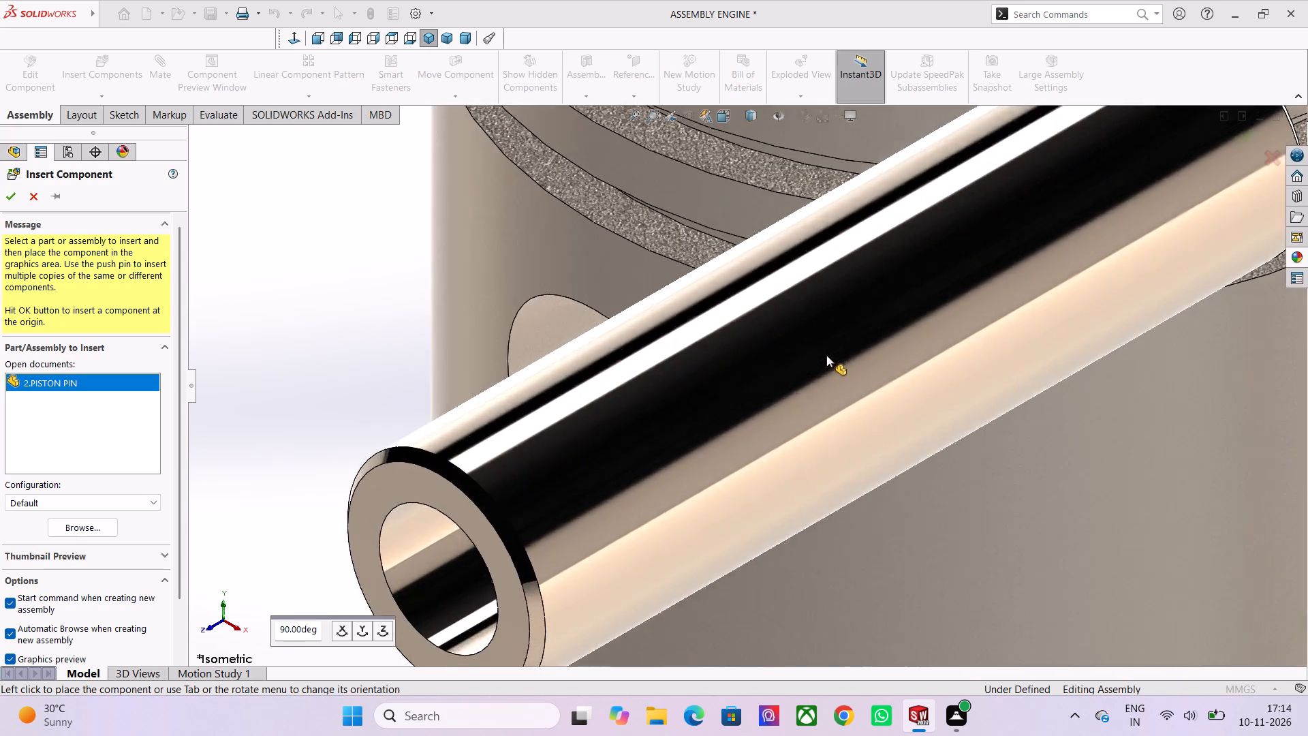
{"action": "scroll", "coordinate": [826, 355], "scroll_direction": "up", "scroll_amount": 2}
{"action": "scroll", "coordinate": [826, 355], "scroll_direction": "down", "scroll_amount": 9}
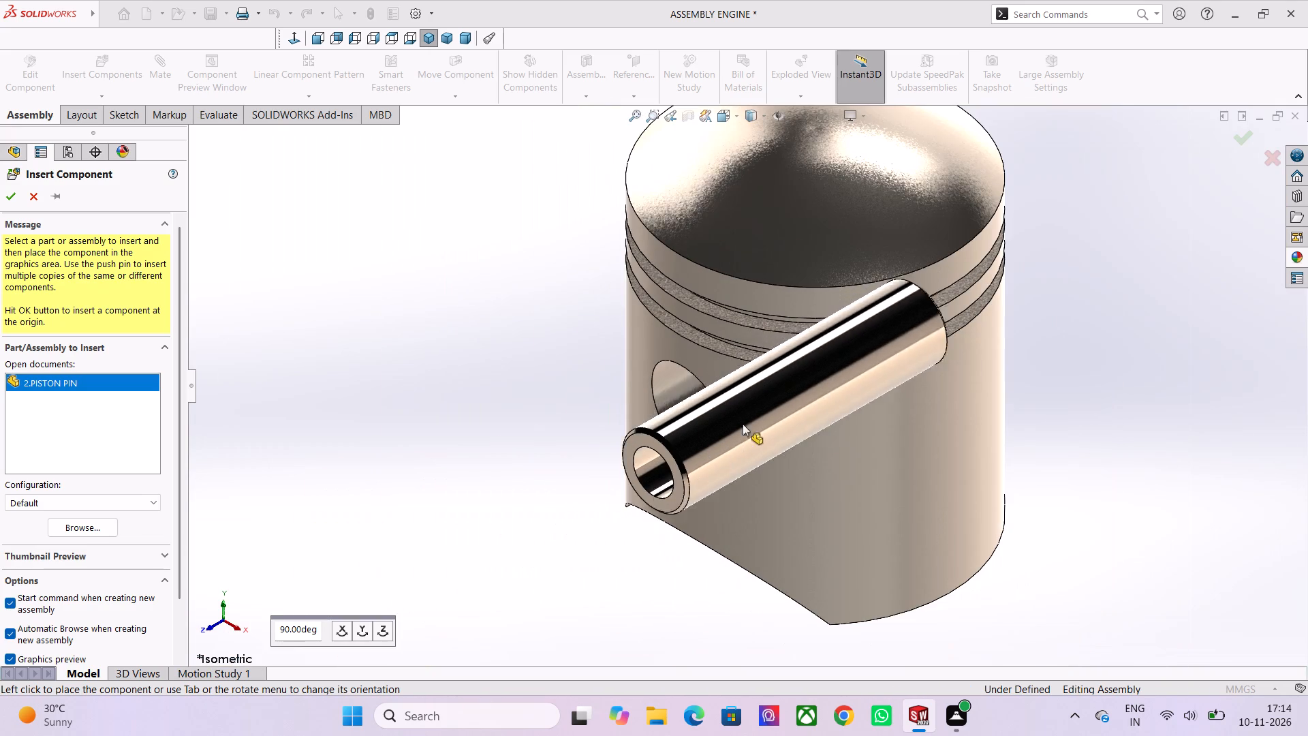
{"action": "scroll", "coordinate": [550, 480], "scroll_direction": "up", "scroll_amount": 4}
{"action": "scroll", "coordinate": [558, 479], "scroll_direction": "down", "scroll_amount": 3}
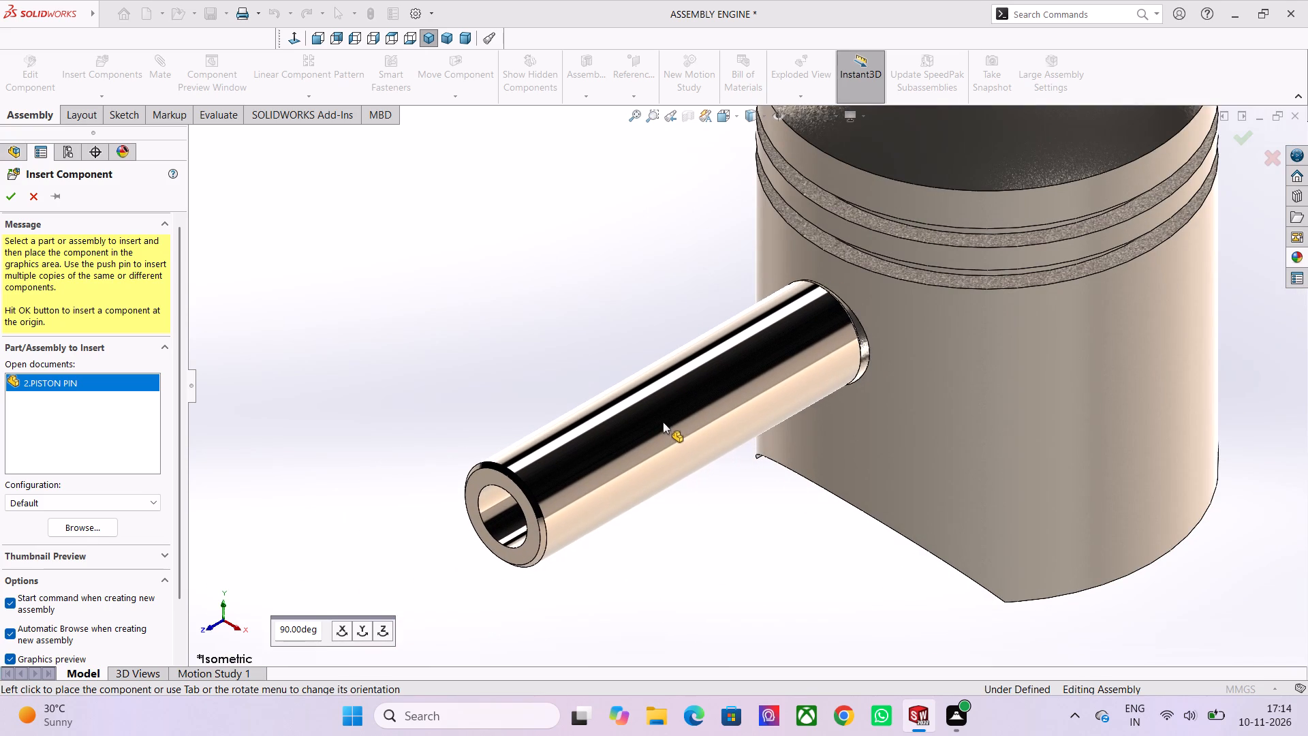
{"action": "scroll", "coordinate": [773, 460], "scroll_direction": "down", "scroll_amount": 1}
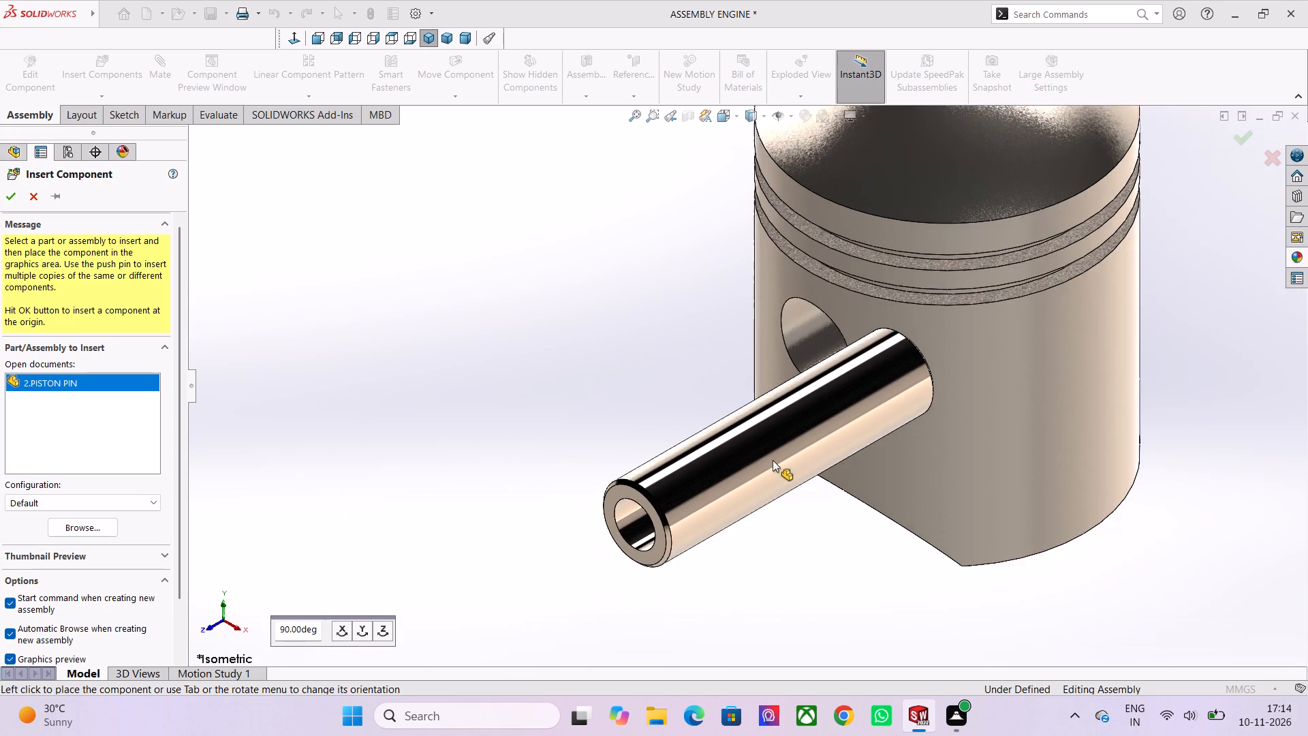
{"action": "scroll", "coordinate": [773, 460], "scroll_direction": "down", "scroll_amount": 1}
{"action": "scroll", "coordinate": [712, 429], "scroll_direction": "up", "scroll_amount": 5}
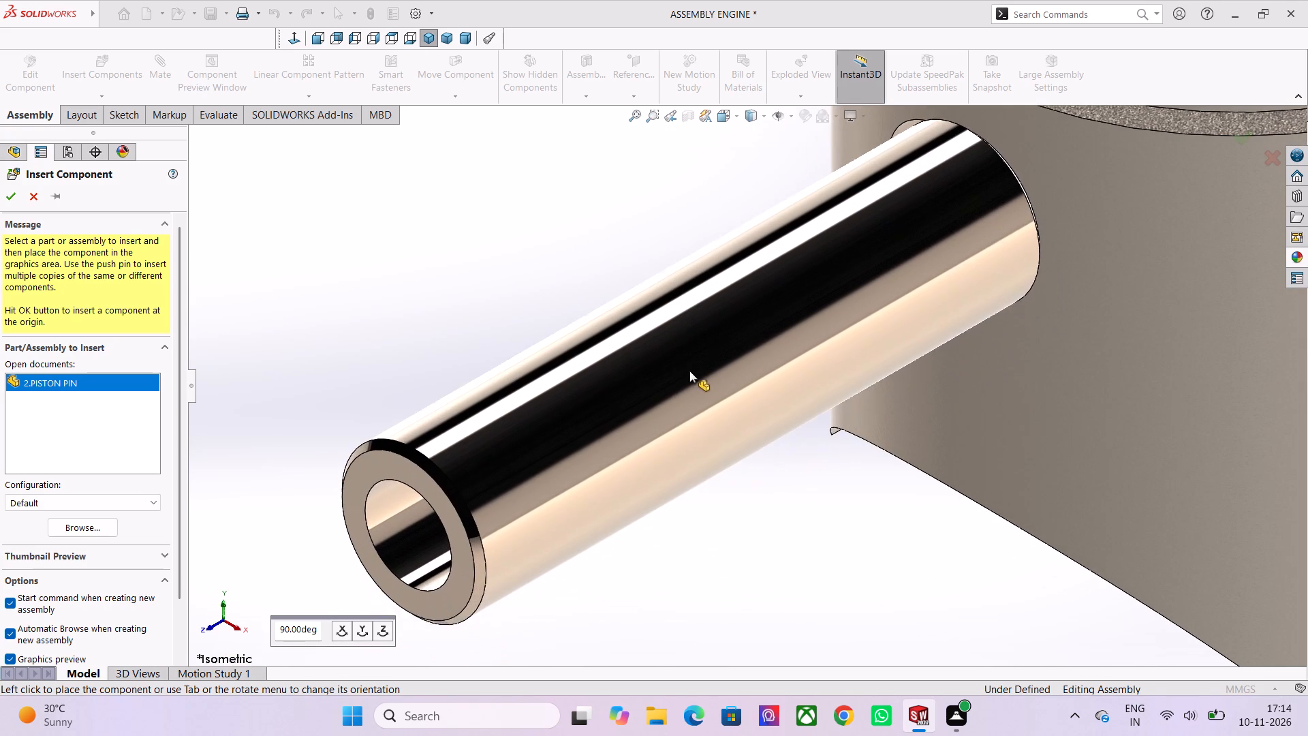
{"action": "scroll", "coordinate": [693, 426], "scroll_direction": "down", "scroll_amount": 1}
{"action": "scroll", "coordinate": [733, 375], "scroll_direction": "down", "scroll_amount": 4}
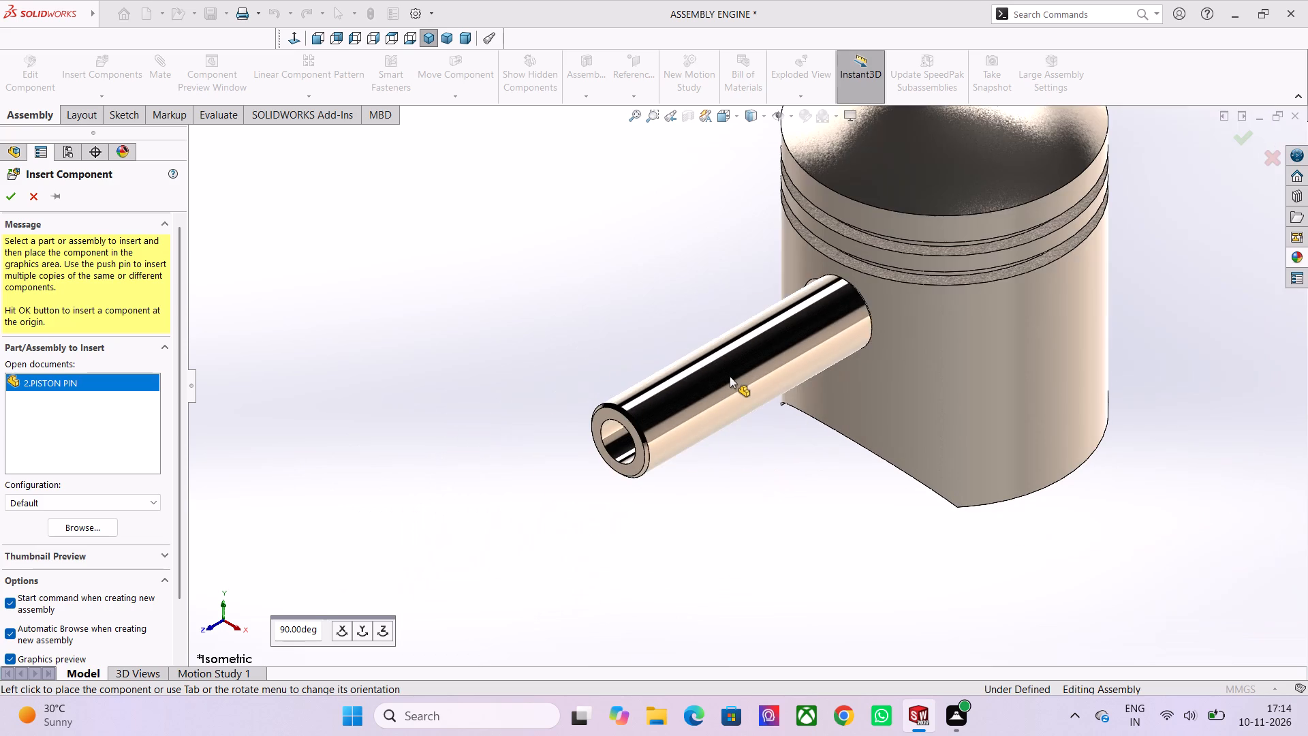
{"action": "scroll", "coordinate": [721, 380], "scroll_direction": "down", "scroll_amount": 1}
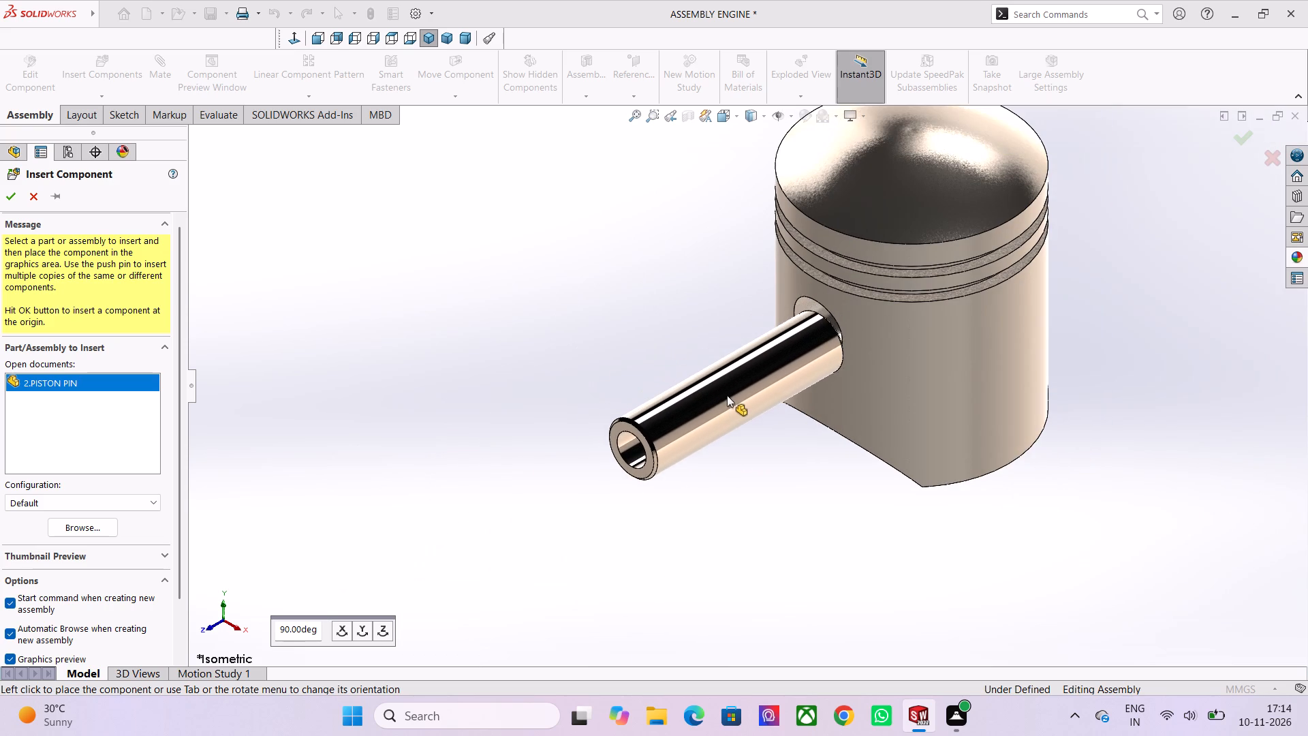
{"action": "scroll", "coordinate": [727, 395], "scroll_direction": "up", "scroll_amount": 6}
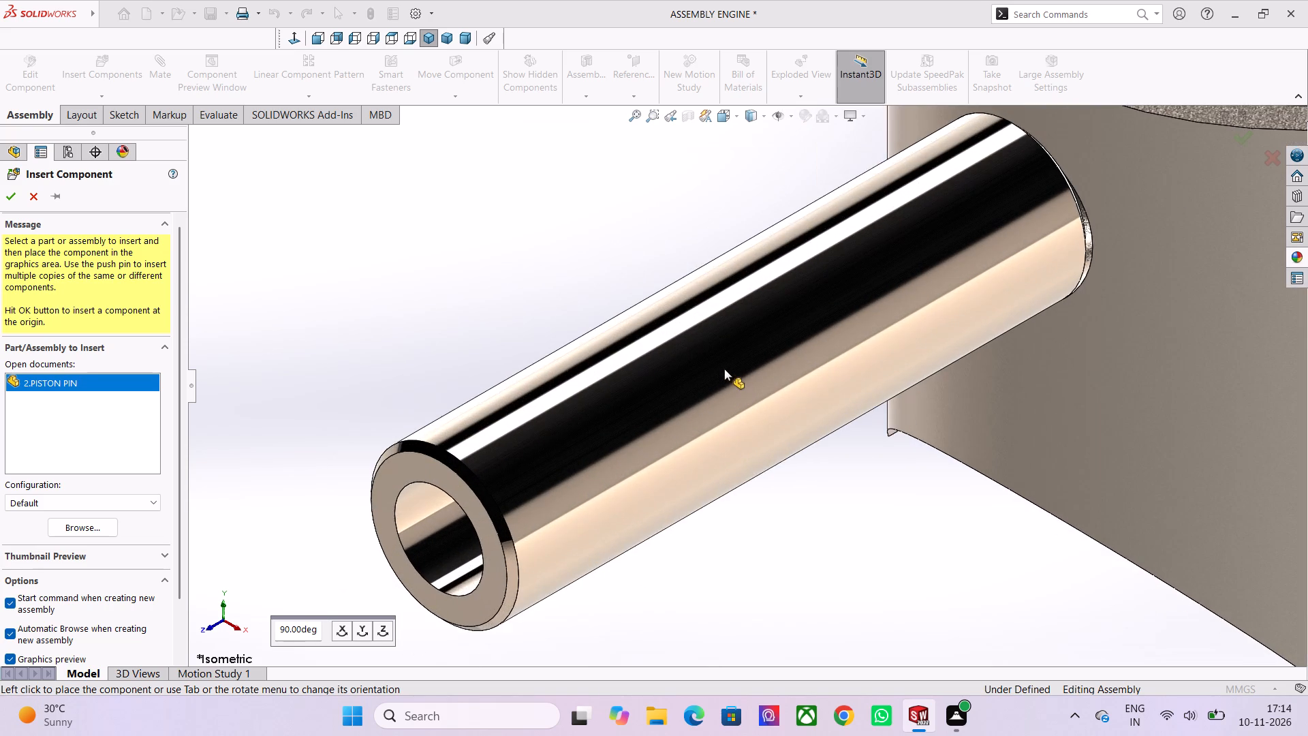
{"action": "scroll", "coordinate": [724, 369], "scroll_direction": "down", "scroll_amount": 3}
{"action": "scroll", "coordinate": [777, 429], "scroll_direction": "down", "scroll_amount": 2}
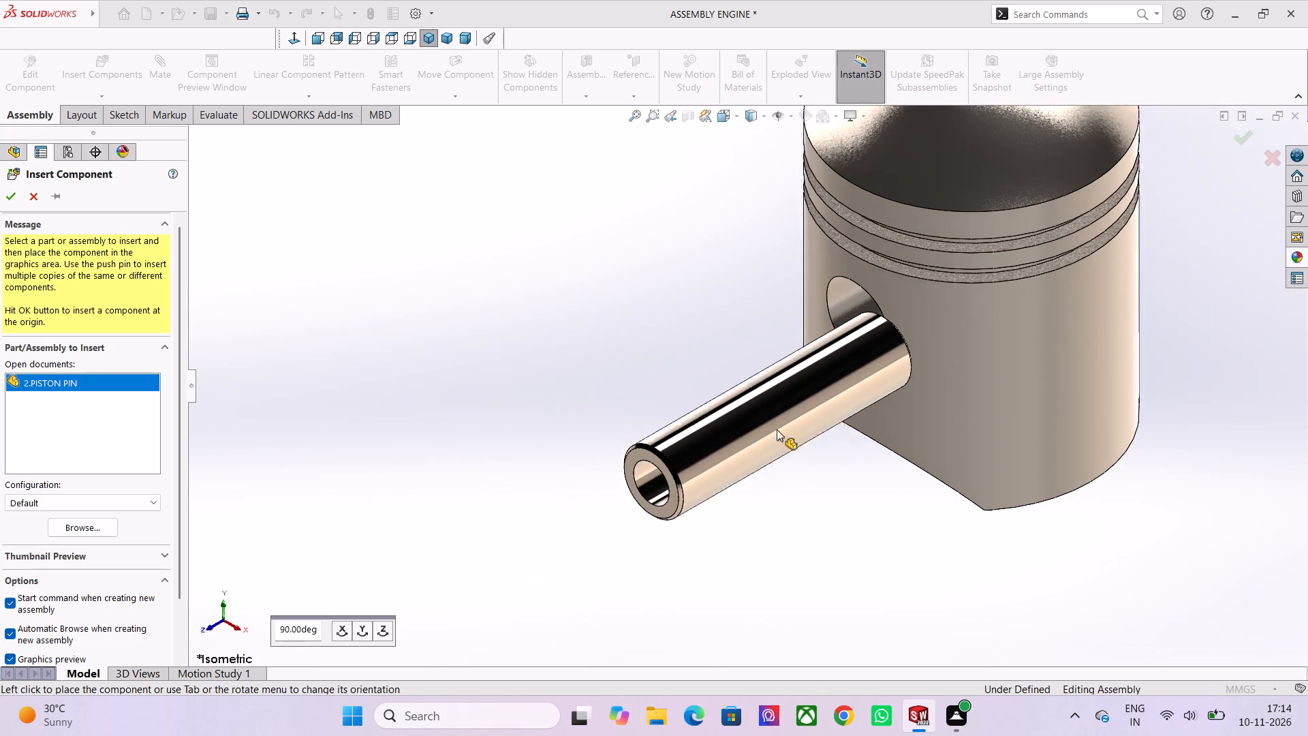
{"action": "scroll", "coordinate": [790, 346], "scroll_direction": "up", "scroll_amount": 6}
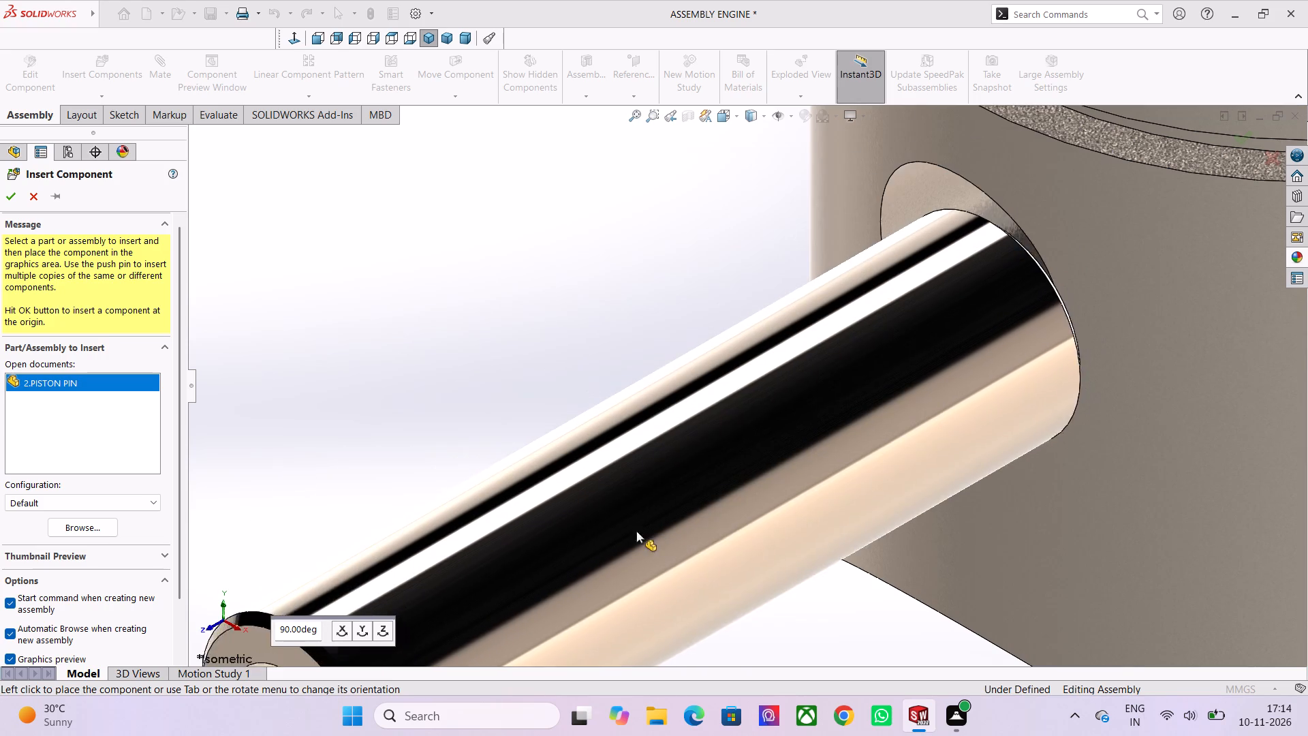
{"action": "scroll", "coordinate": [613, 485], "scroll_direction": "down", "scroll_amount": 3}
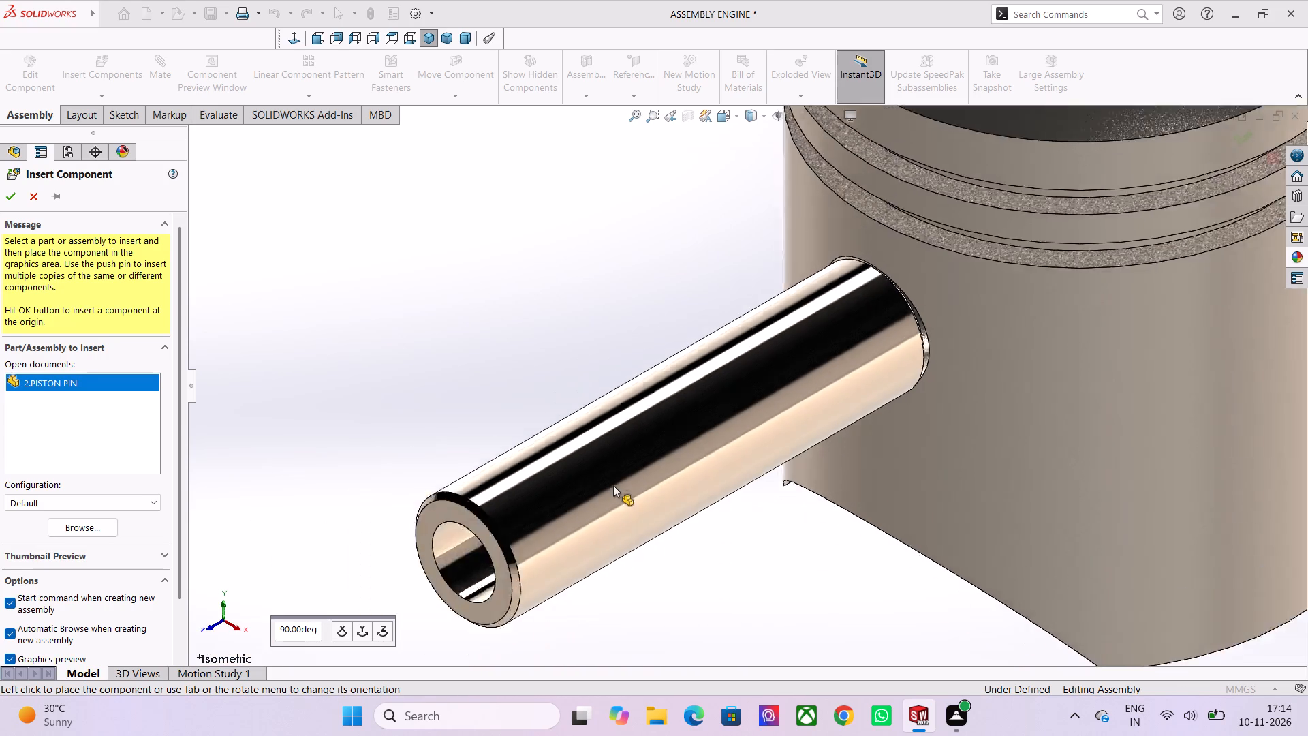
Examine the unplaced piston pin preview beside the engine block, its installed pistons and the loose piston.
{"action": "scroll", "coordinate": [613, 485], "scroll_direction": "down", "scroll_amount": 14}
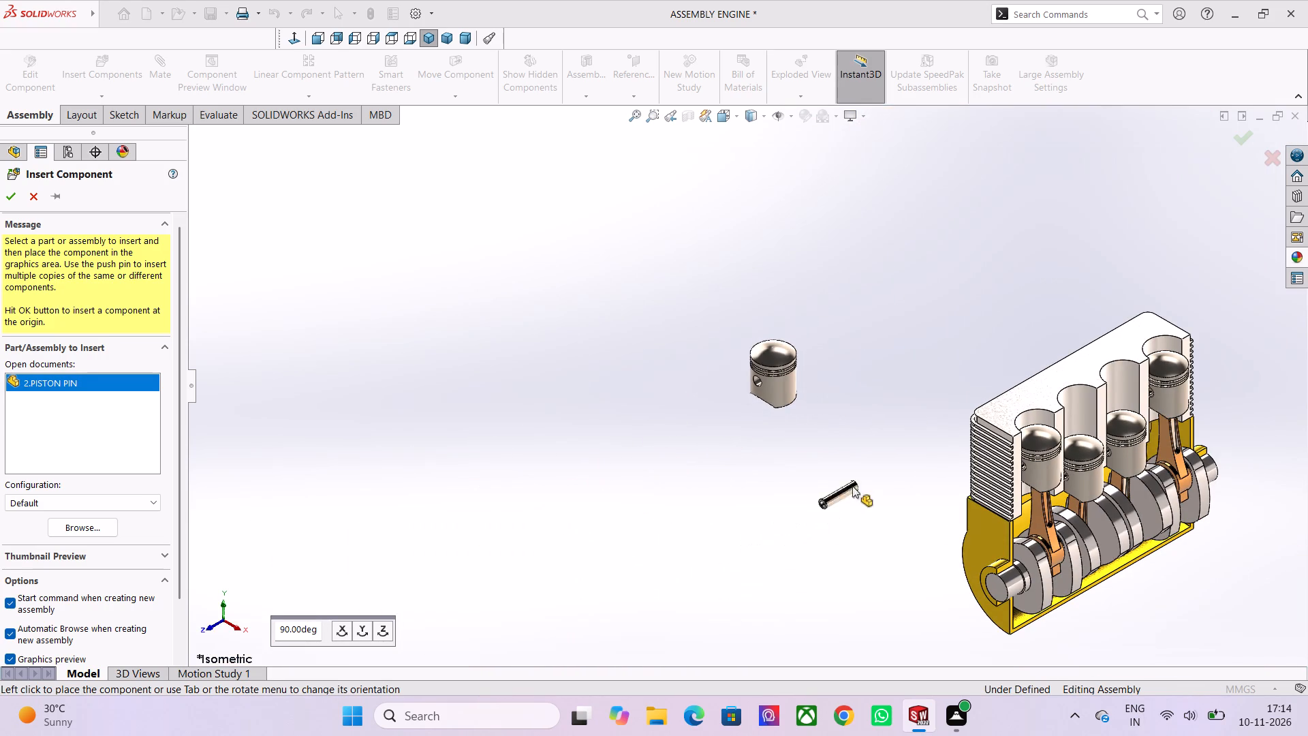
{"action": "scroll", "coordinate": [774, 518], "scroll_direction": "down", "scroll_amount": 3}
{"action": "scroll", "coordinate": [807, 487], "scroll_direction": "up", "scroll_amount": 4}
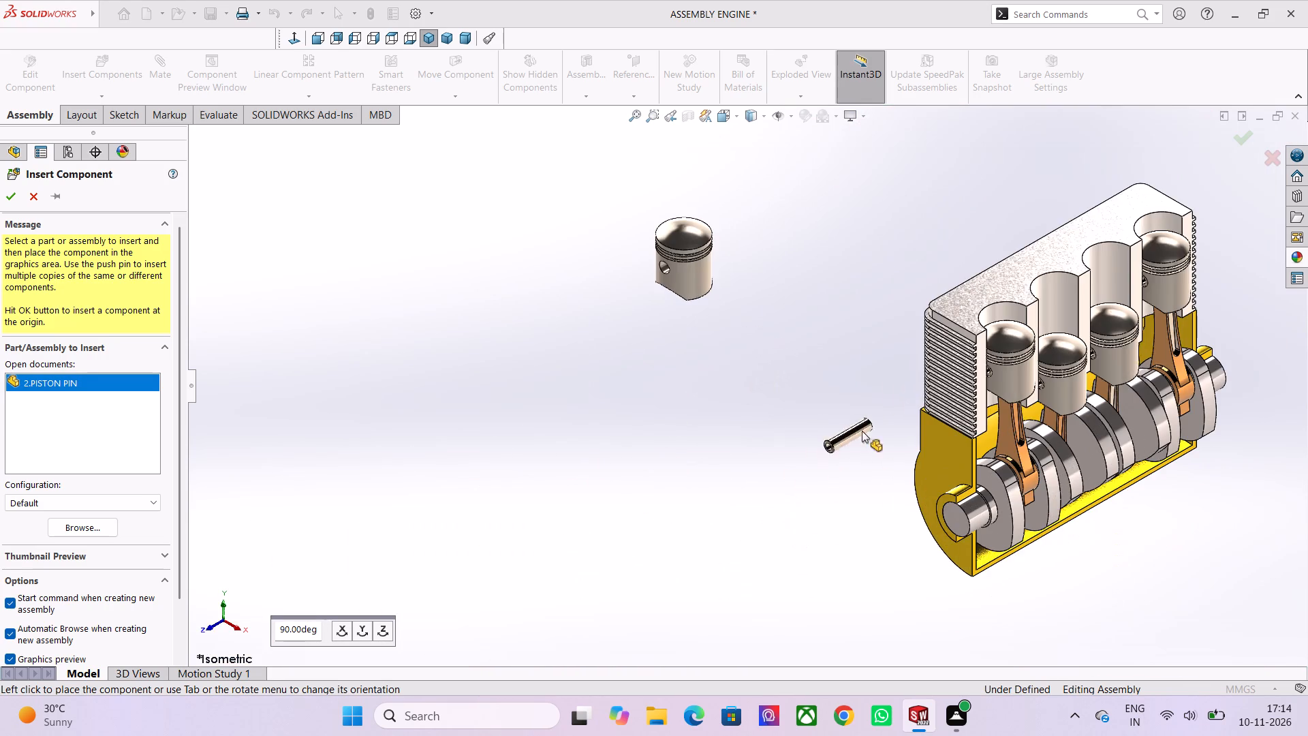
{"action": "scroll", "coordinate": [1053, 370], "scroll_direction": "up", "scroll_amount": 3}
{"action": "scroll", "coordinate": [907, 371], "scroll_direction": "down", "scroll_amount": 2}
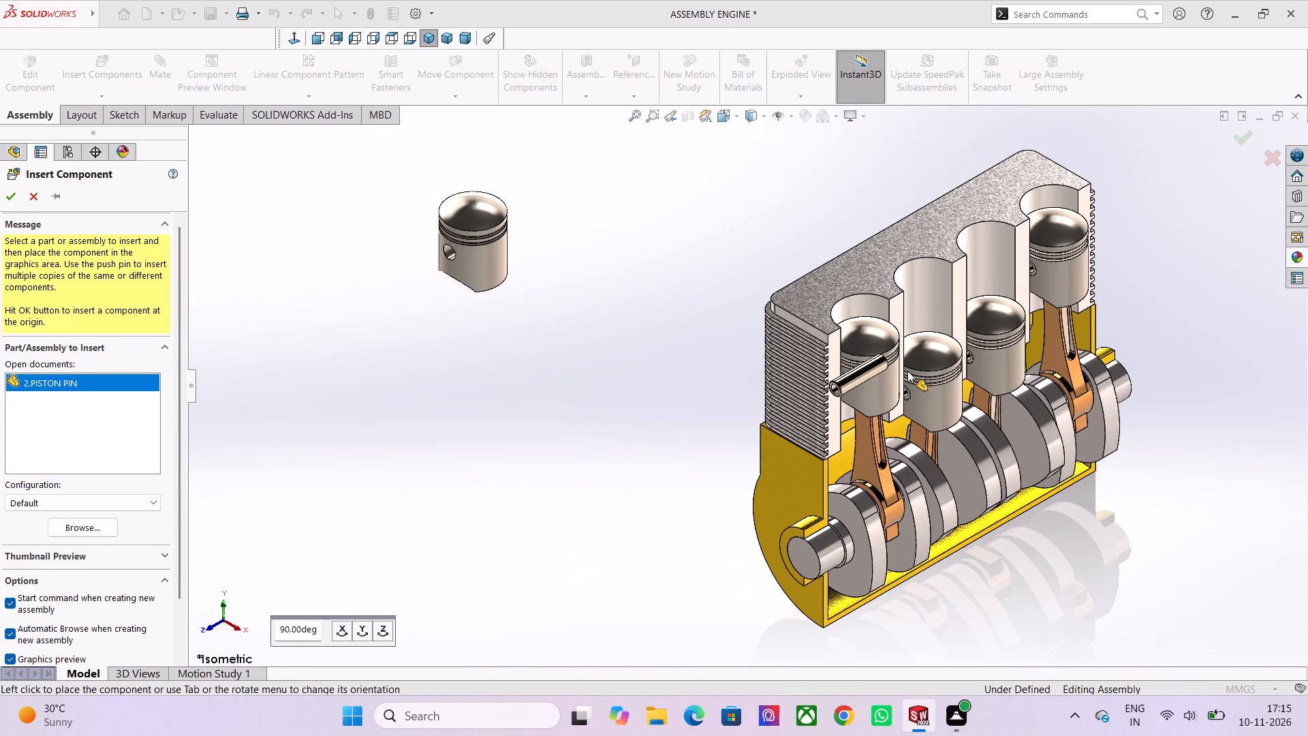
{"action": "scroll", "coordinate": [909, 371], "scroll_direction": "up", "scroll_amount": 3}
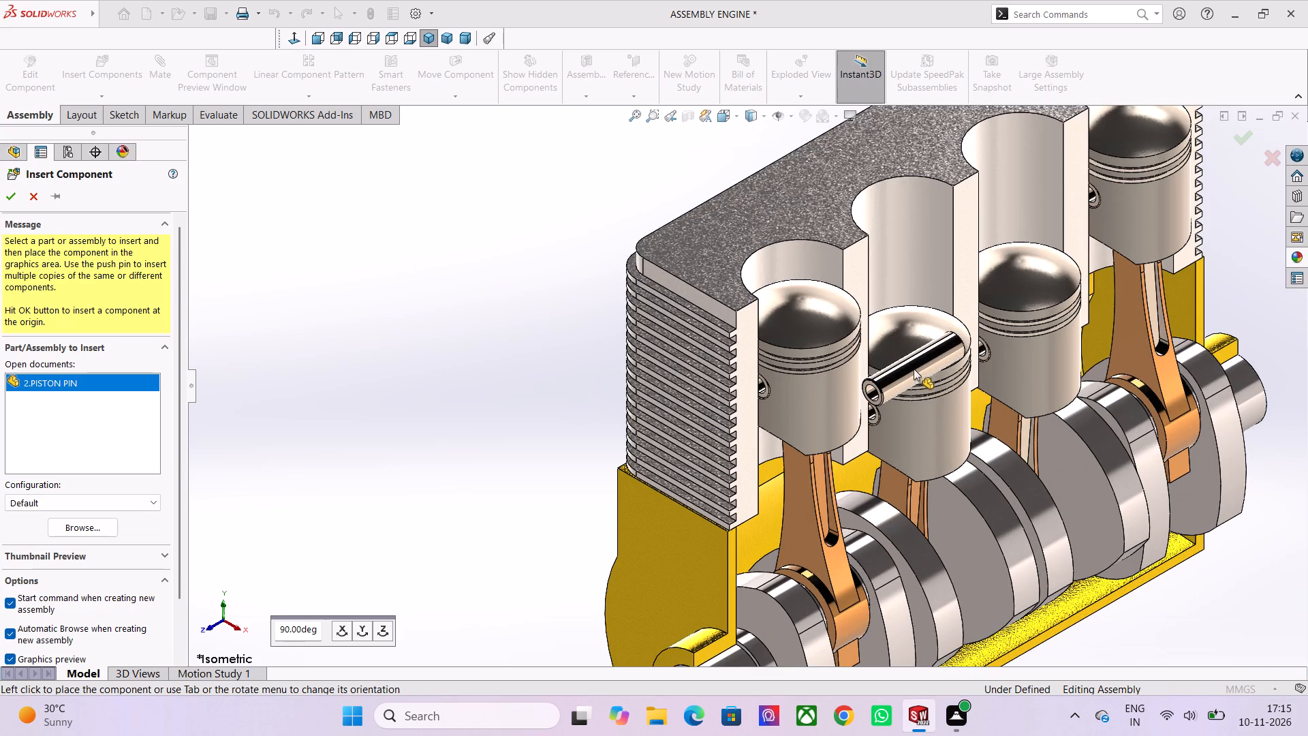
{"action": "scroll", "coordinate": [676, 444], "scroll_direction": "down", "scroll_amount": 6}
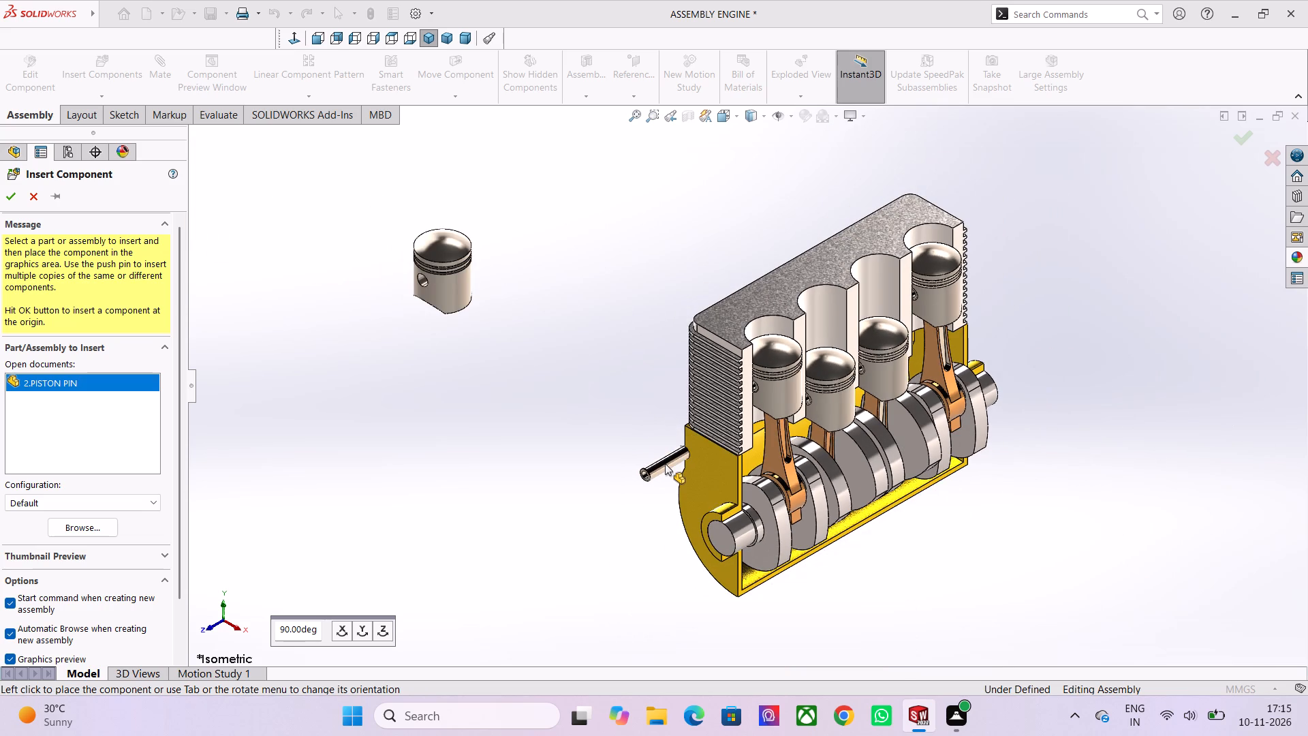
{"action": "scroll", "coordinate": [665, 463], "scroll_direction": "up", "scroll_amount": 4}
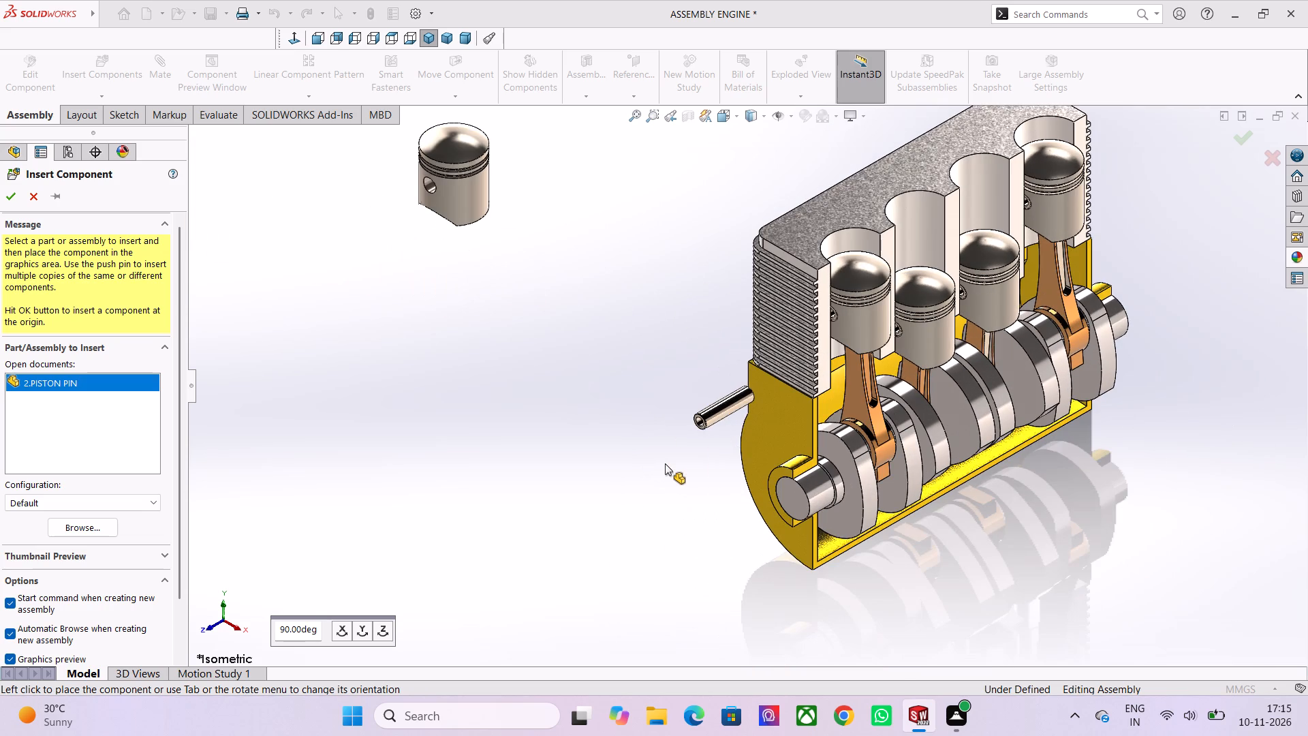
{"action": "scroll", "coordinate": [733, 617], "scroll_direction": "down", "scroll_amount": 2}
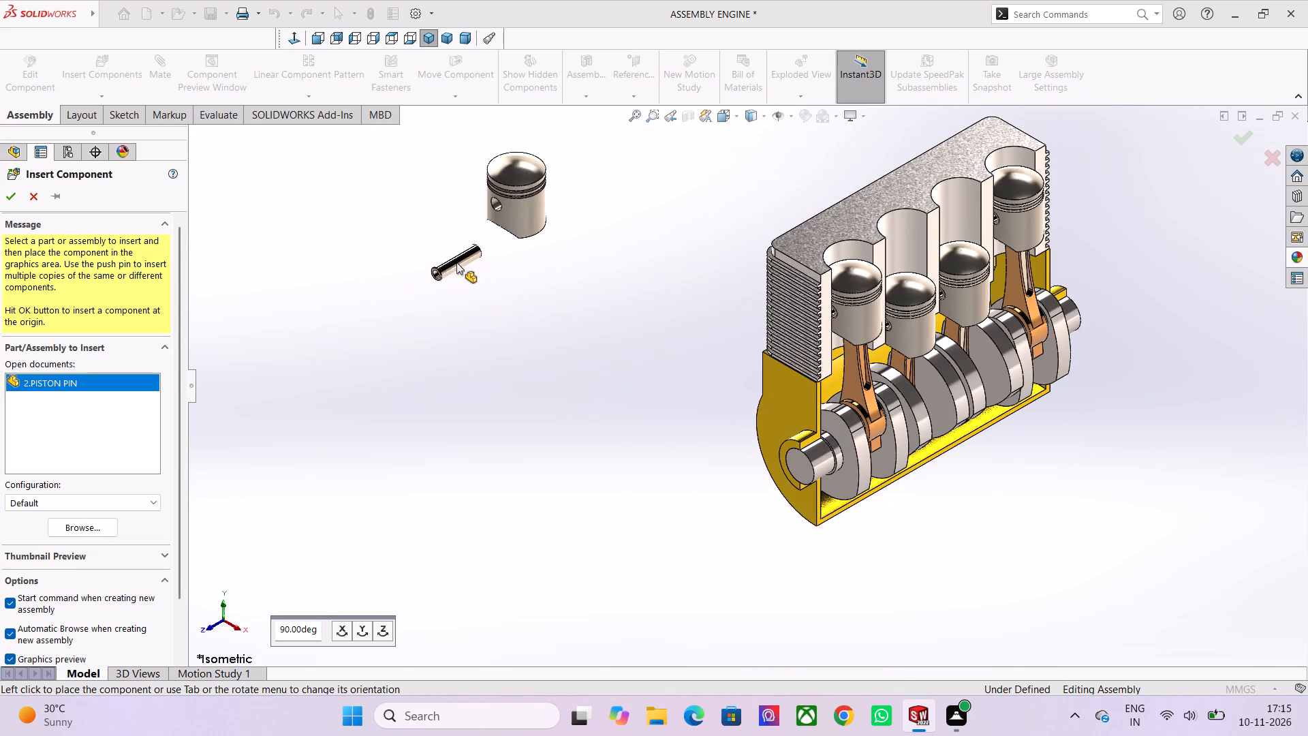
{"action": "scroll", "coordinate": [456, 262], "scroll_direction": "up", "scroll_amount": 2}
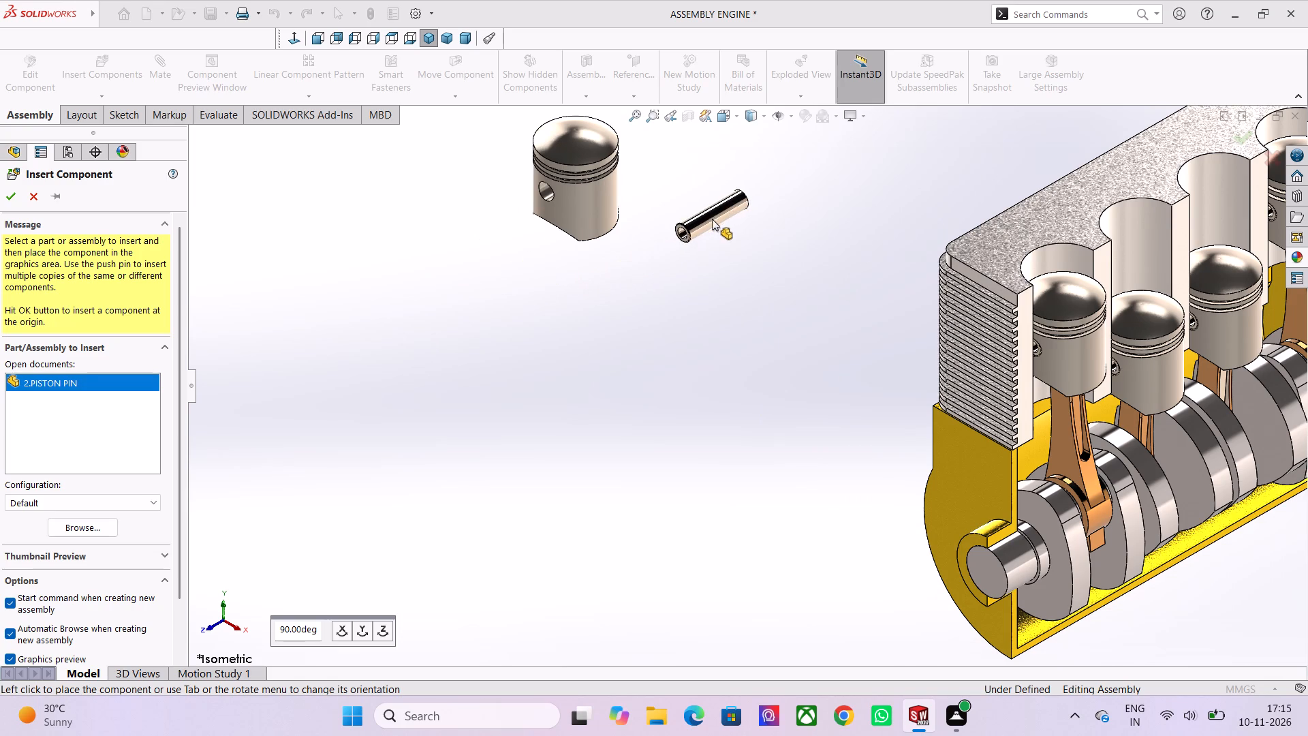
{"action": "scroll", "coordinate": [570, 227], "scroll_direction": "up", "scroll_amount": 2}
{"action": "scroll", "coordinate": [570, 227], "scroll_direction": "down", "scroll_amount": 2}
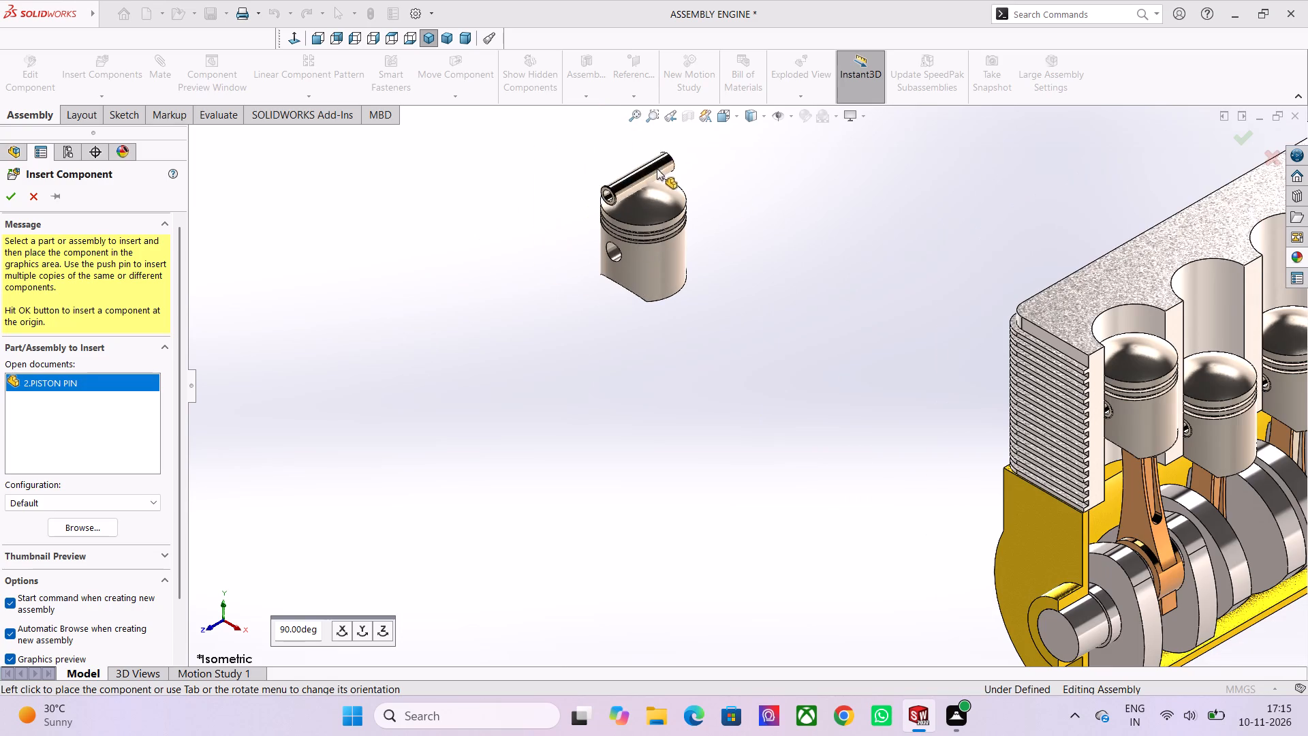
{"action": "scroll", "coordinate": [672, 277], "scroll_direction": "down", "scroll_amount": 1}
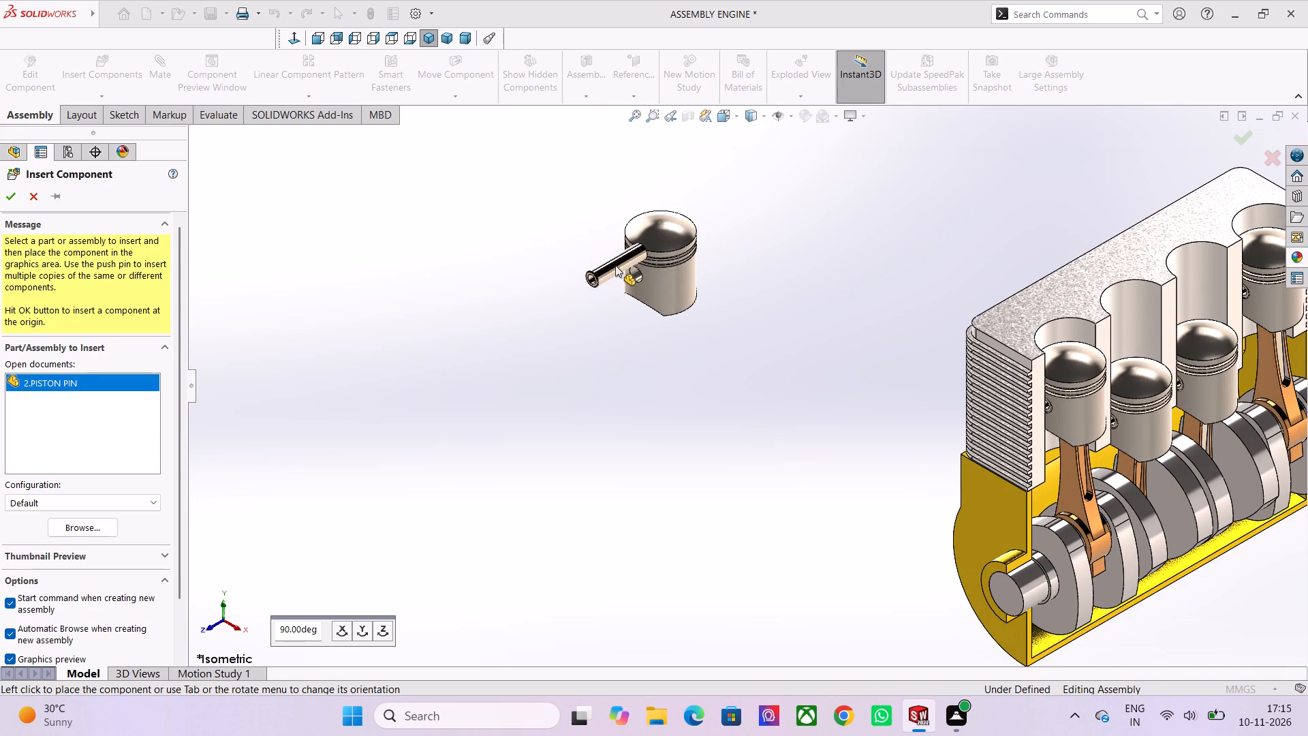
Inspect the unplaced piston pin preview near the loose piston's pin hole again, from several distances.
{"action": "scroll", "coordinate": [615, 265], "scroll_direction": "up", "scroll_amount": 1}
{"action": "scroll", "coordinate": [682, 262], "scroll_direction": "up", "scroll_amount": 3}
{"action": "scroll", "coordinate": [747, 290], "scroll_direction": "up", "scroll_amount": 5}
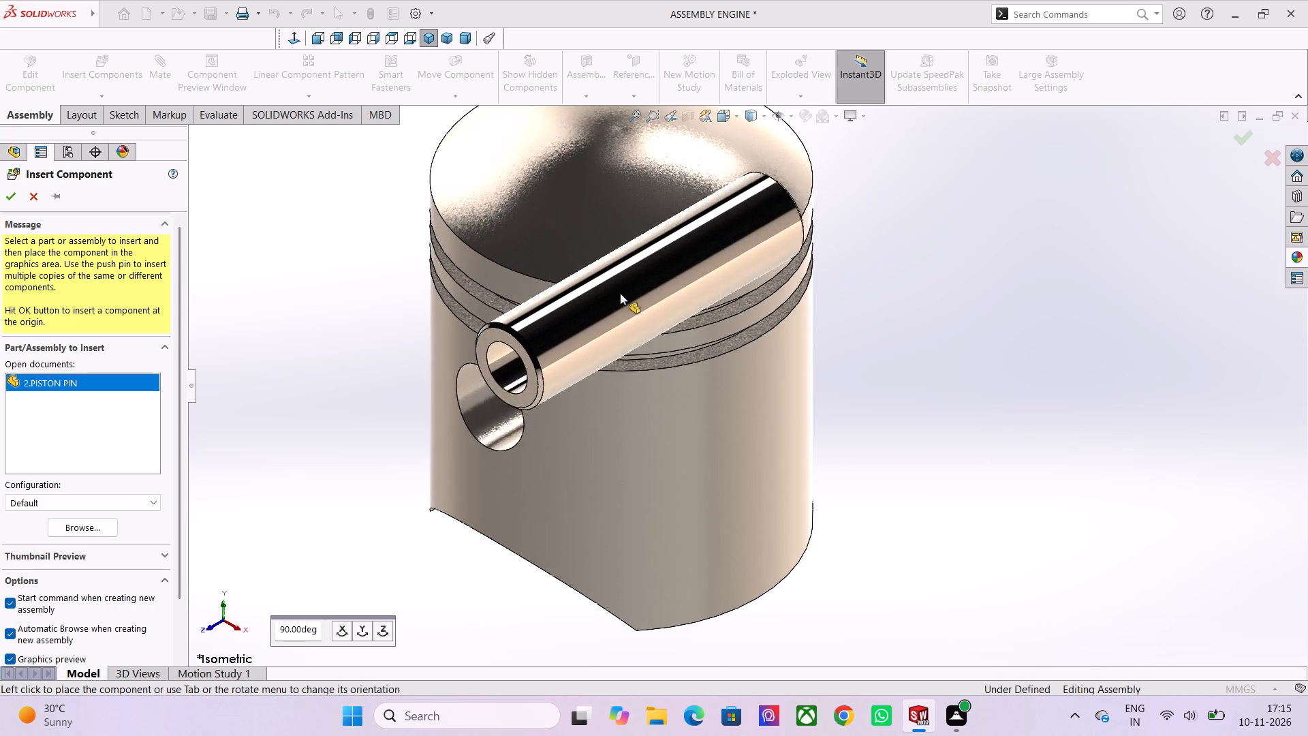
{"action": "scroll", "coordinate": [509, 328], "scroll_direction": "up", "scroll_amount": 4}
{"action": "scroll", "coordinate": [337, 550], "scroll_direction": "down", "scroll_amount": 6}
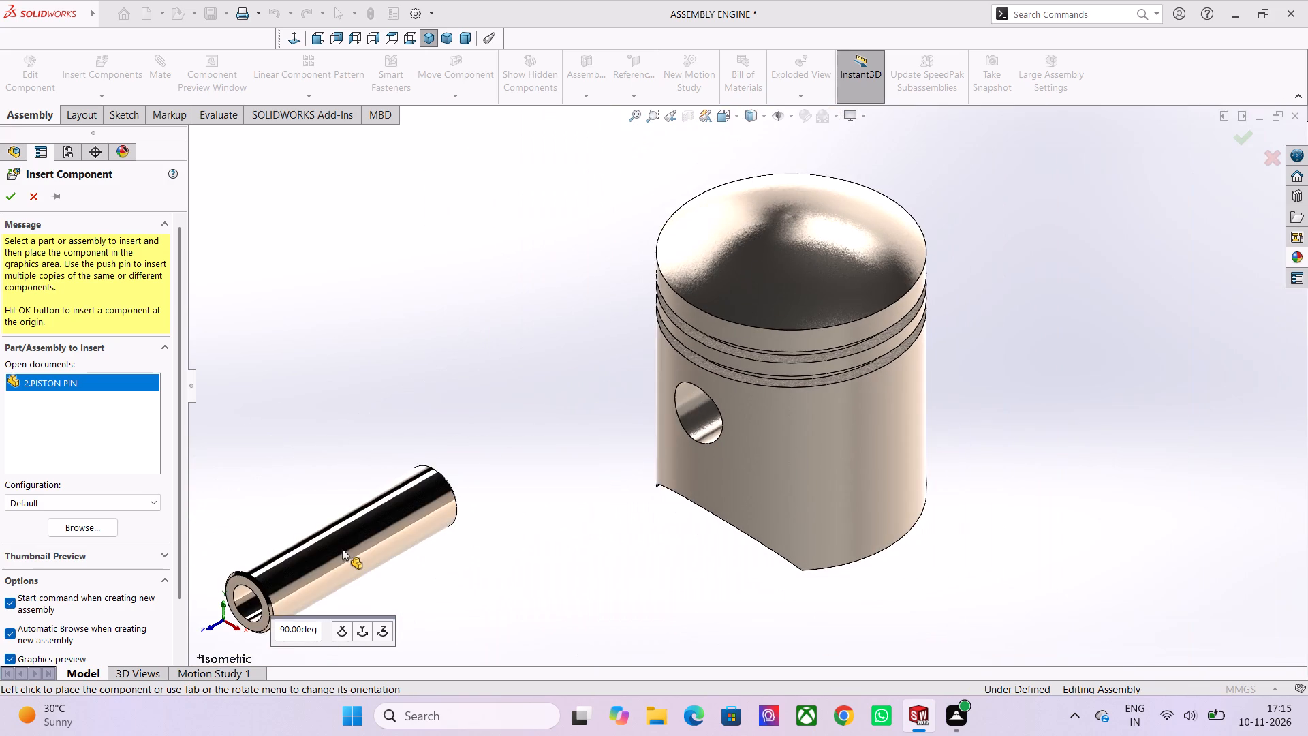
{"action": "scroll", "coordinate": [348, 543], "scroll_direction": "down", "scroll_amount": 3}
{"action": "scroll", "coordinate": [613, 470], "scroll_direction": "up", "scroll_amount": 2}
{"action": "scroll", "coordinate": [841, 340], "scroll_direction": "up", "scroll_amount": 2}
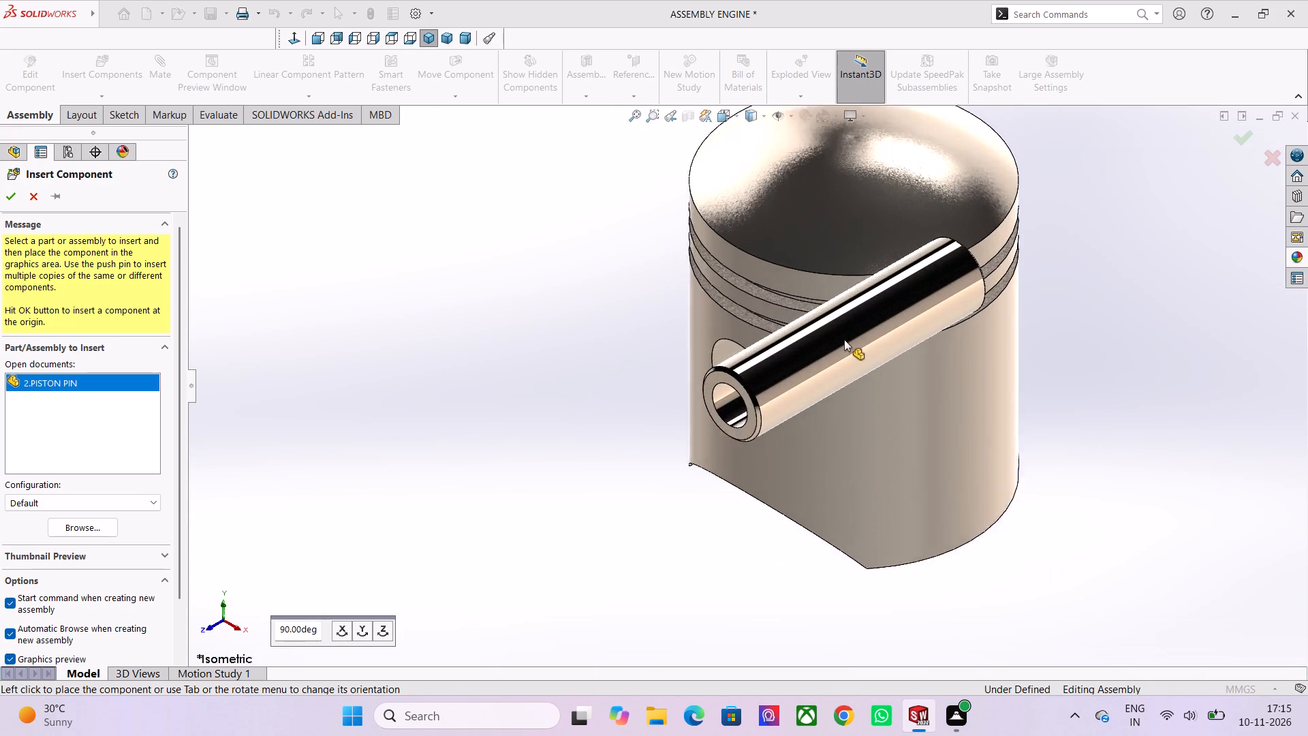
{"action": "scroll", "coordinate": [844, 339], "scroll_direction": "up", "scroll_amount": 1}
{"action": "scroll", "coordinate": [844, 339], "scroll_direction": "down", "scroll_amount": 3}
{"action": "scroll", "coordinate": [839, 395], "scroll_direction": "down", "scroll_amount": 3}
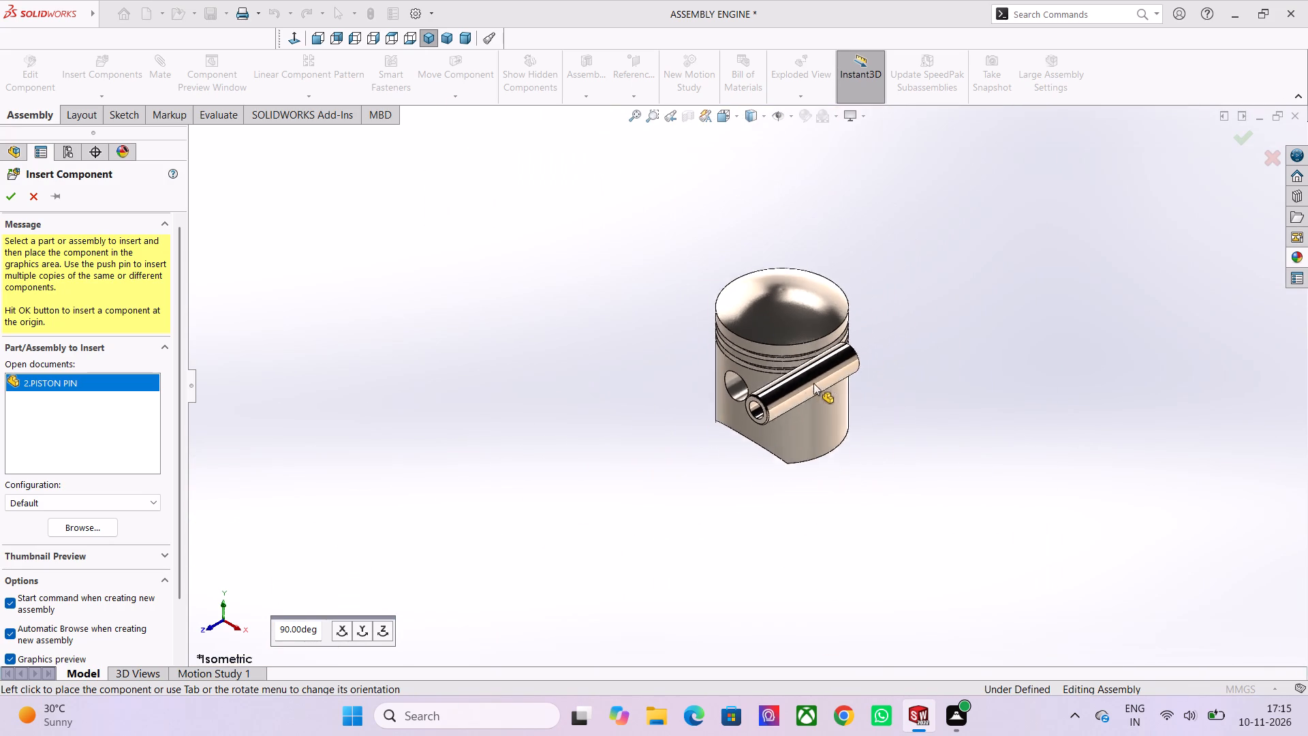
Inspect the unplaced piston pin preview against the loose piston's side pin hole, close up and from farther away.
{"action": "scroll", "coordinate": [813, 383], "scroll_direction": "down", "scroll_amount": 1}
{"action": "scroll", "coordinate": [794, 384], "scroll_direction": "up", "scroll_amount": 2}
{"action": "scroll", "coordinate": [726, 378], "scroll_direction": "up", "scroll_amount": 4}
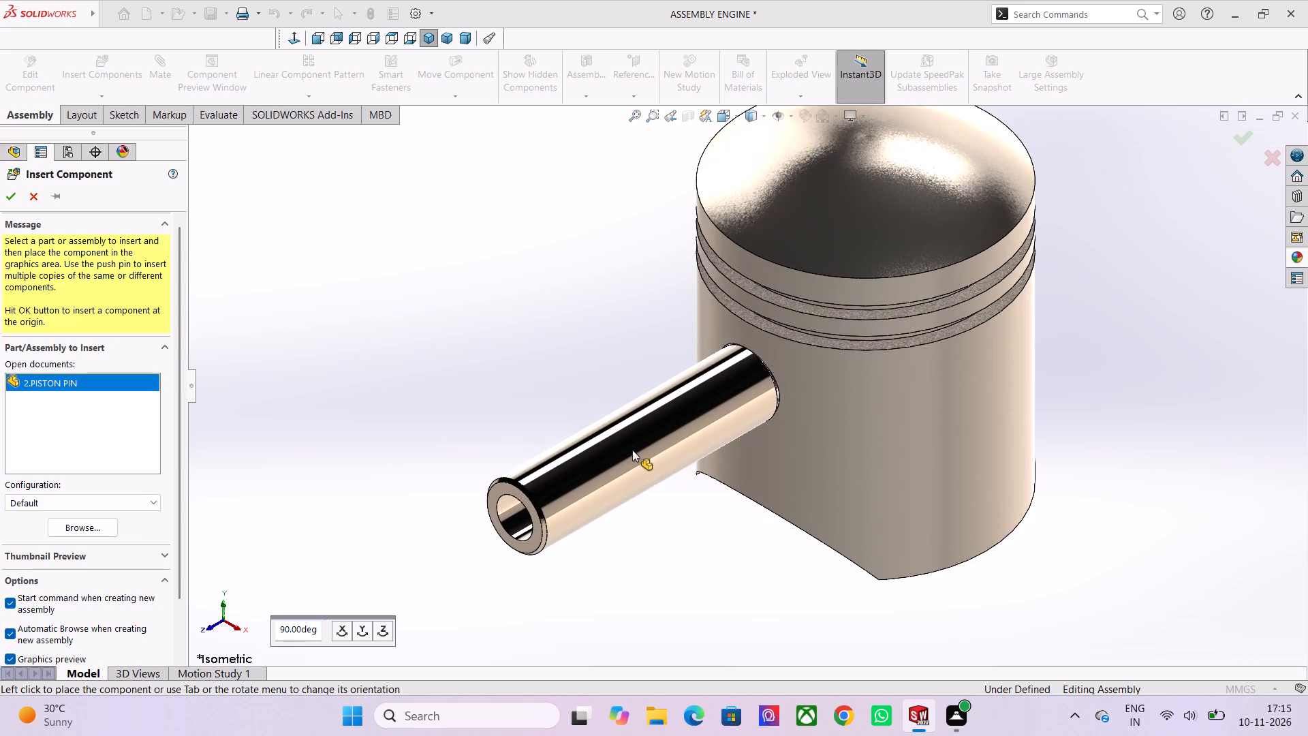
{"action": "scroll", "coordinate": [632, 447], "scroll_direction": "up", "scroll_amount": 4}
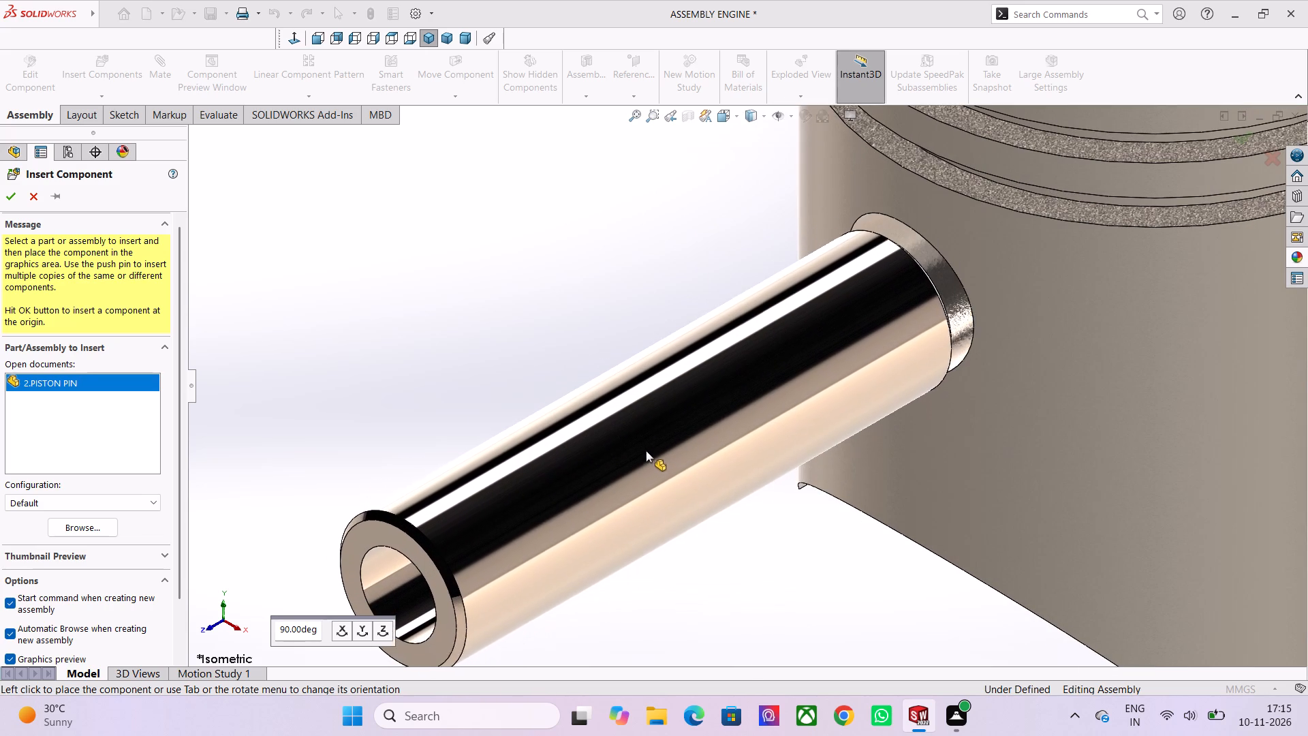
{"action": "scroll", "coordinate": [650, 447], "scroll_direction": "down", "scroll_amount": 3}
{"action": "scroll", "coordinate": [786, 480], "scroll_direction": "down", "scroll_amount": 3}
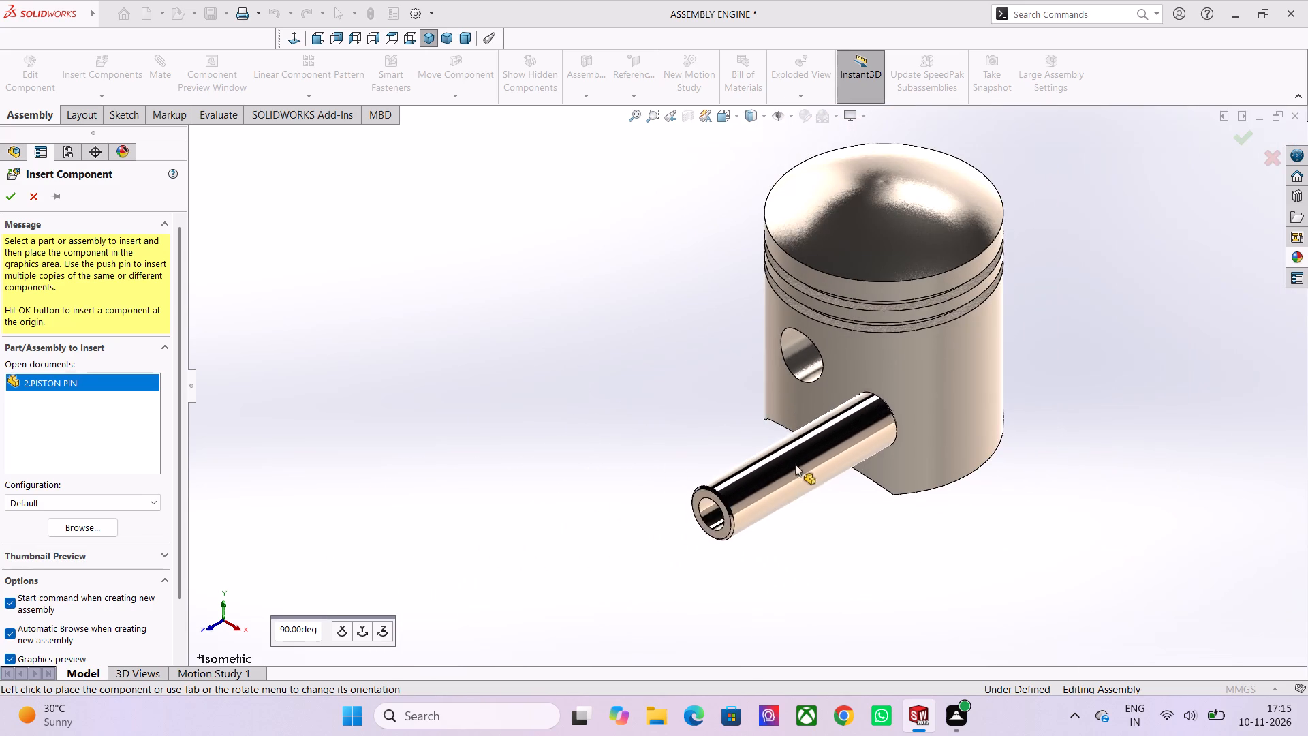
{"action": "scroll", "coordinate": [651, 450], "scroll_direction": "down", "scroll_amount": 3}
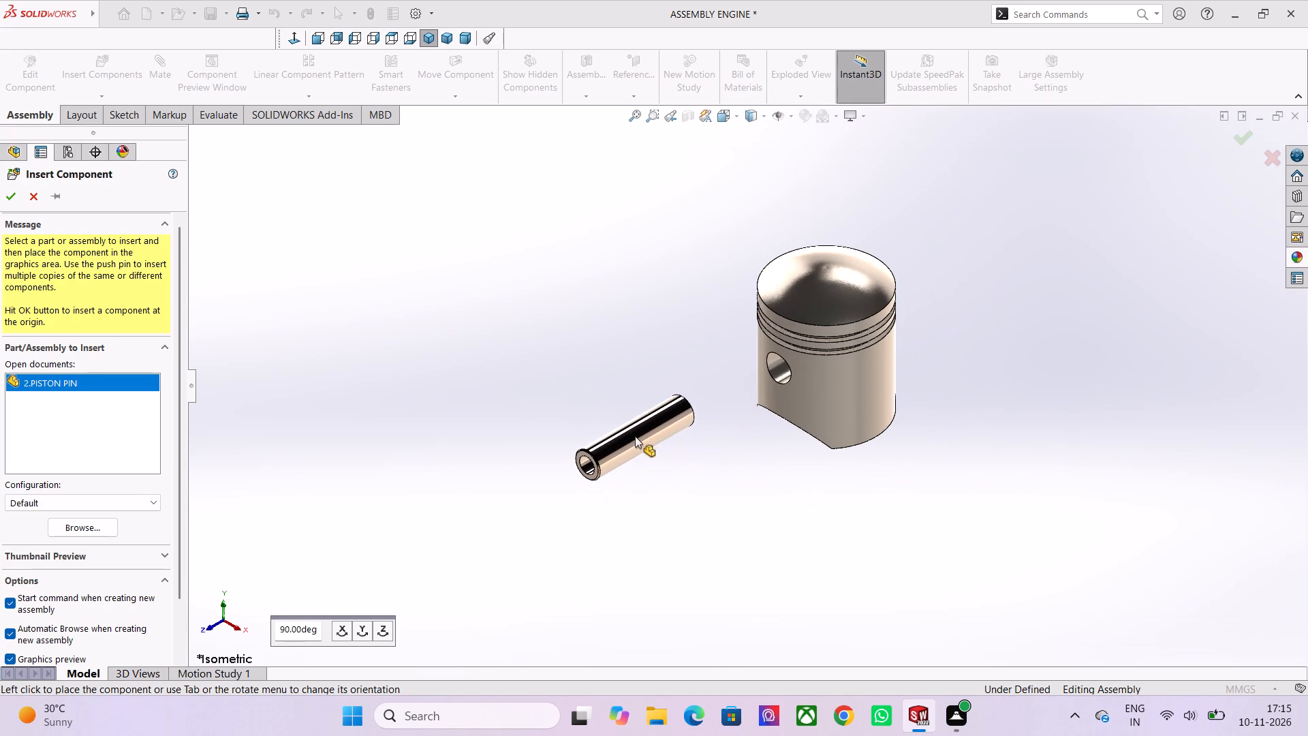
{"action": "scroll", "coordinate": [843, 406], "scroll_direction": "up", "scroll_amount": 1}
{"action": "scroll", "coordinate": [901, 247], "scroll_direction": "down", "scroll_amount": 2}
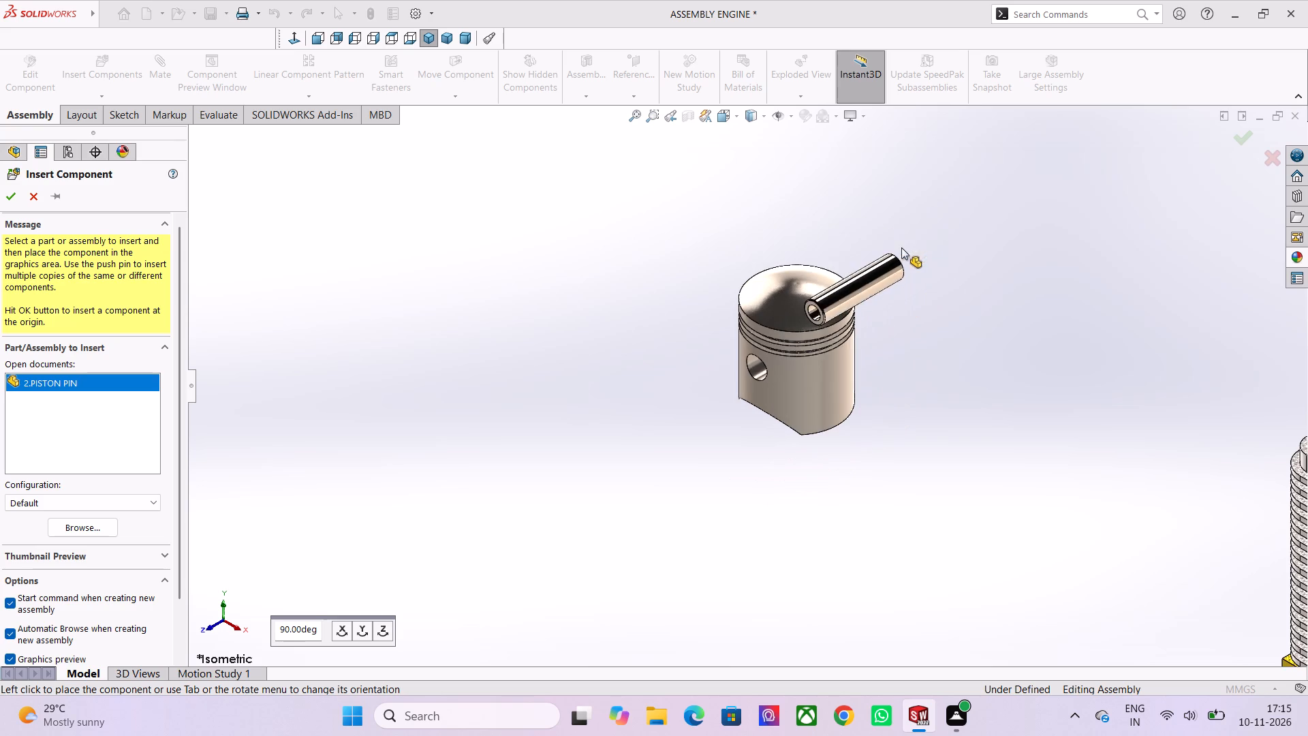
{"action": "scroll", "coordinate": [797, 318], "scroll_direction": "up", "scroll_amount": 7}
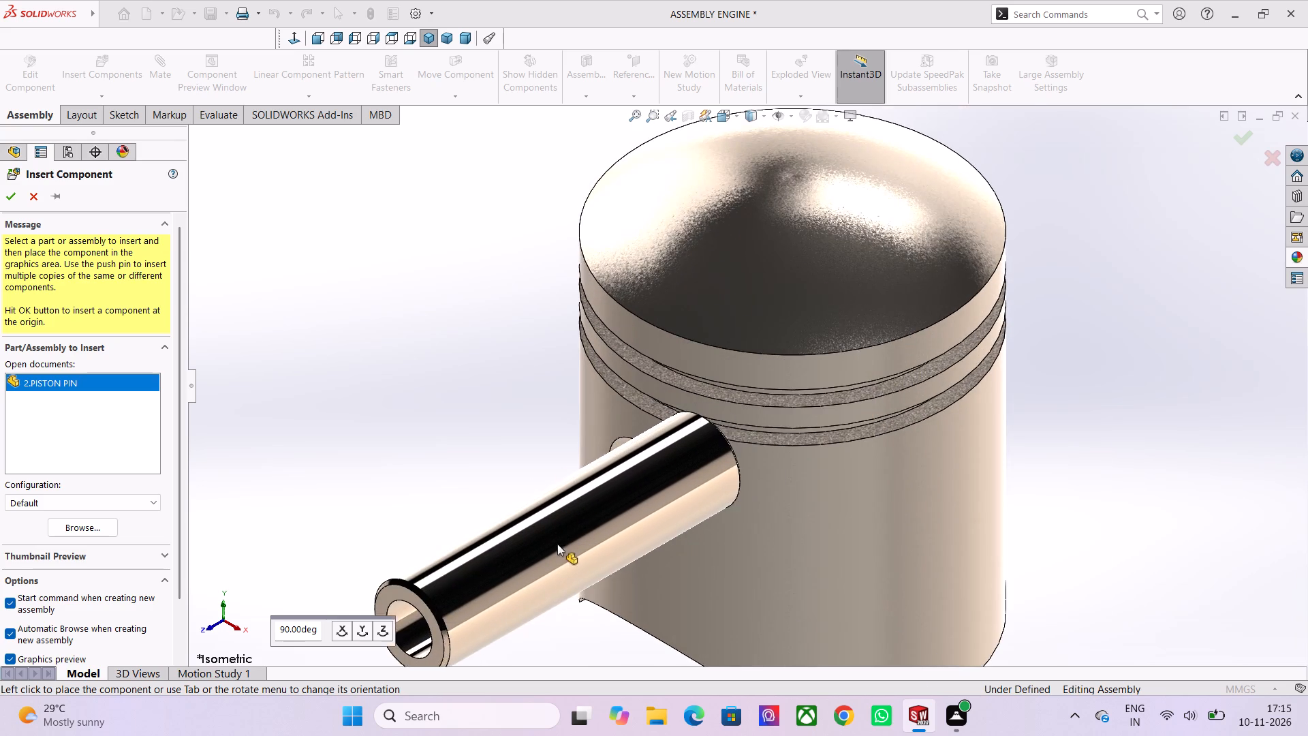
{"action": "scroll", "coordinate": [557, 544], "scroll_direction": "up", "scroll_amount": 4}
{"action": "scroll", "coordinate": [464, 560], "scroll_direction": "up", "scroll_amount": 1}
{"action": "scroll", "coordinate": [464, 560], "scroll_direction": "down", "scroll_amount": 5}
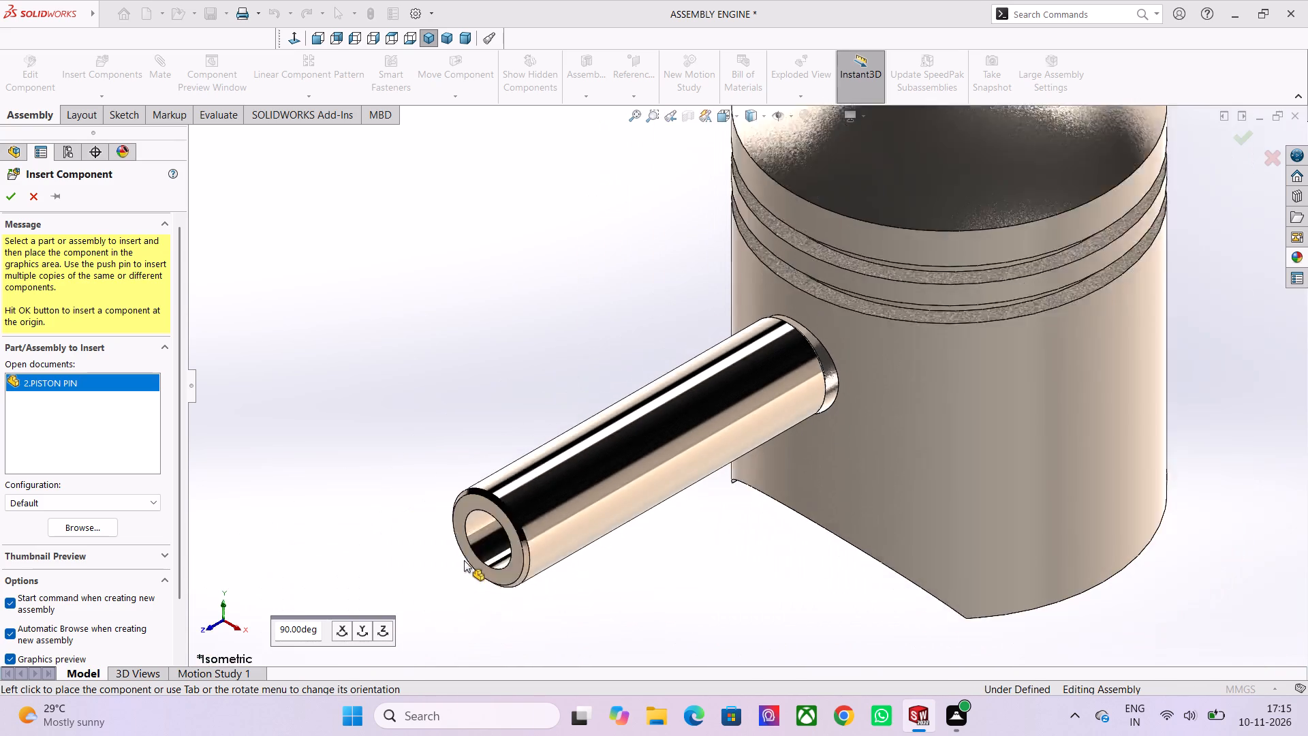
{"action": "scroll", "coordinate": [464, 560], "scroll_direction": "down", "scroll_amount": 3}
{"action": "scroll", "coordinate": [471, 560], "scroll_direction": "up", "scroll_amount": 3}
{"action": "scroll", "coordinate": [832, 368], "scroll_direction": "down", "scroll_amount": 5}
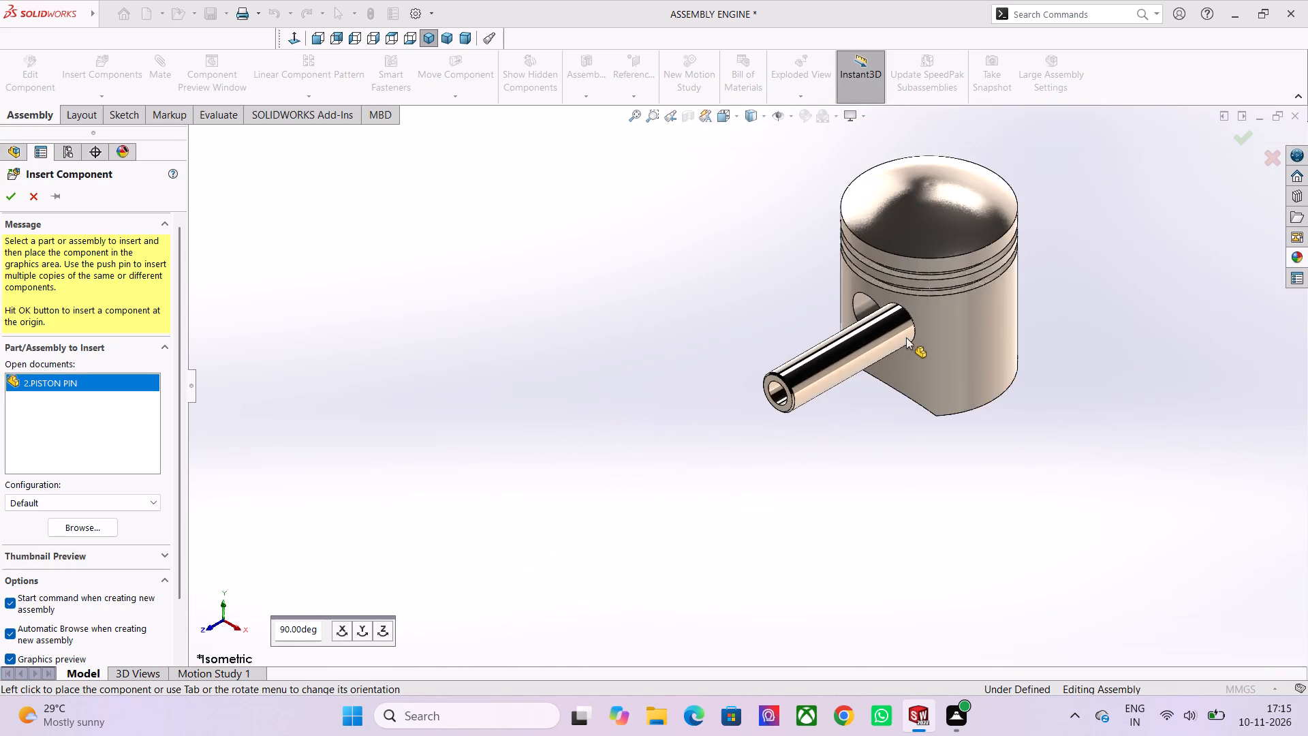
Examine the unplaced piston pin preview and loose piston beside the whole engine assembly, and around the piston's crown and pin hole.
{"action": "scroll", "coordinate": [906, 337], "scroll_direction": "down", "scroll_amount": 11}
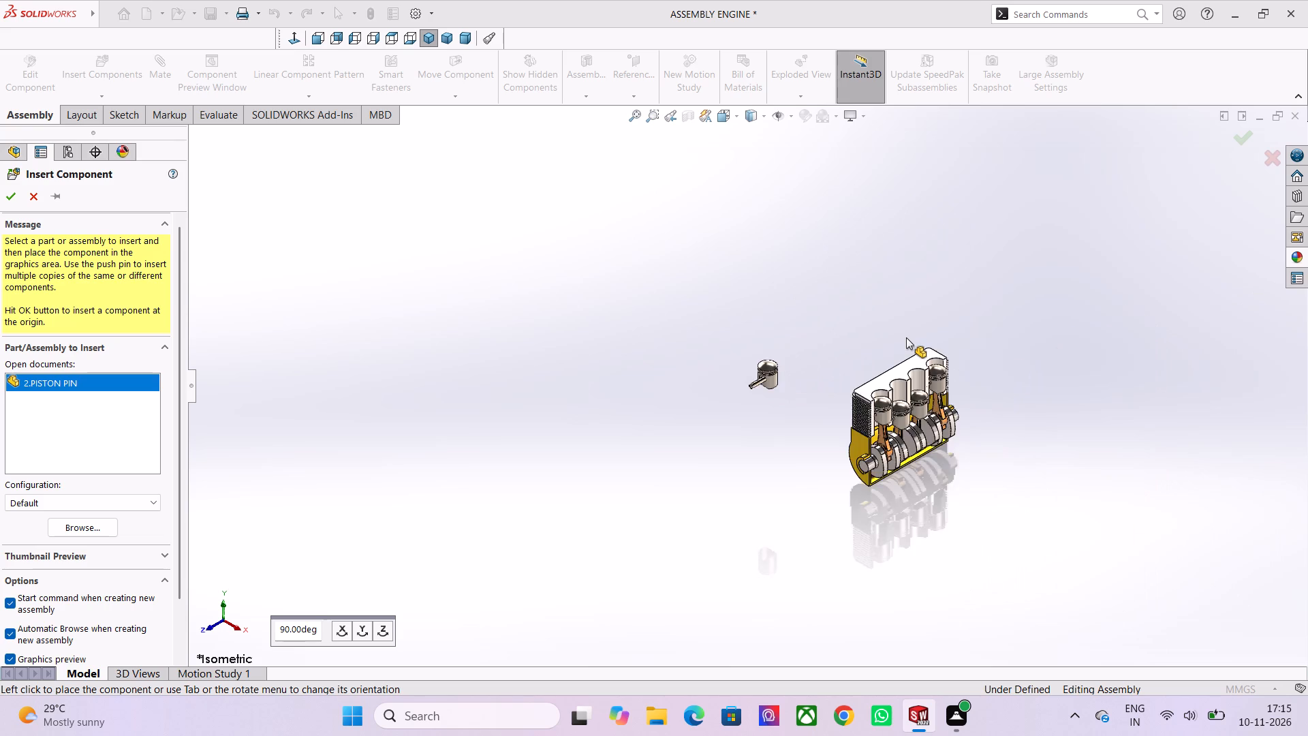
{"action": "scroll", "coordinate": [906, 337], "scroll_direction": "down", "scroll_amount": 3}
{"action": "scroll", "coordinate": [887, 348], "scroll_direction": "up", "scroll_amount": 5}
{"action": "scroll", "coordinate": [634, 478], "scroll_direction": "up", "scroll_amount": 4}
{"action": "scroll", "coordinate": [634, 478], "scroll_direction": "down", "scroll_amount": 3}
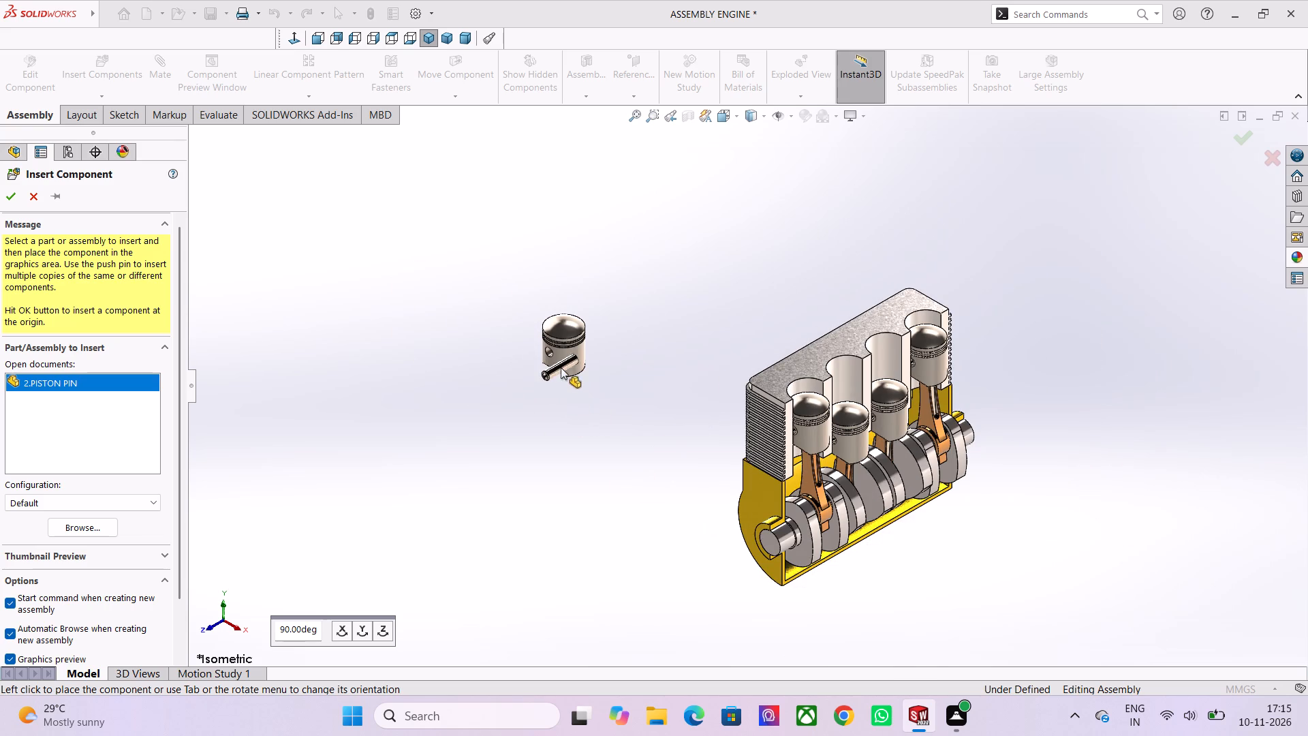
{"action": "scroll", "coordinate": [561, 367], "scroll_direction": "up", "scroll_amount": 6}
{"action": "scroll", "coordinate": [643, 275], "scroll_direction": "up", "scroll_amount": 3}
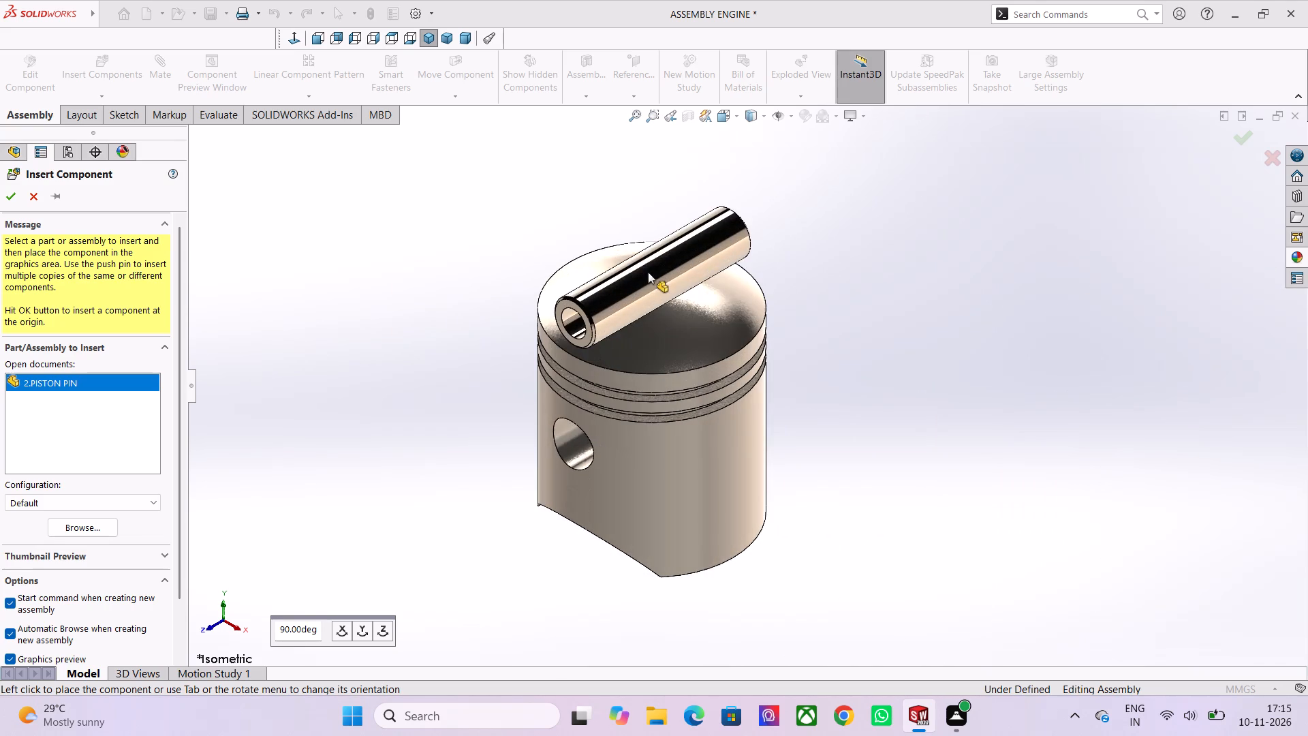
{"action": "scroll", "coordinate": [495, 511], "scroll_direction": "up", "scroll_amount": 3}
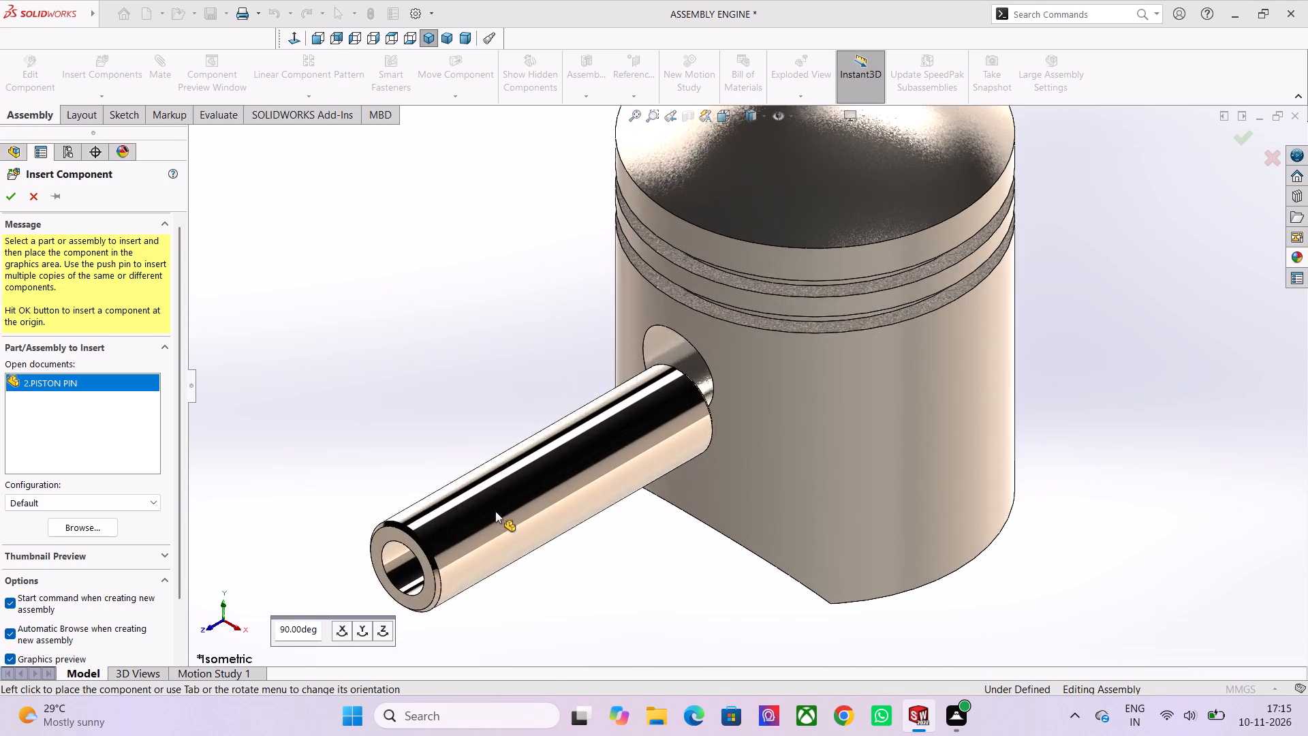
{"action": "scroll", "coordinate": [633, 373], "scroll_direction": "down", "scroll_amount": 9}
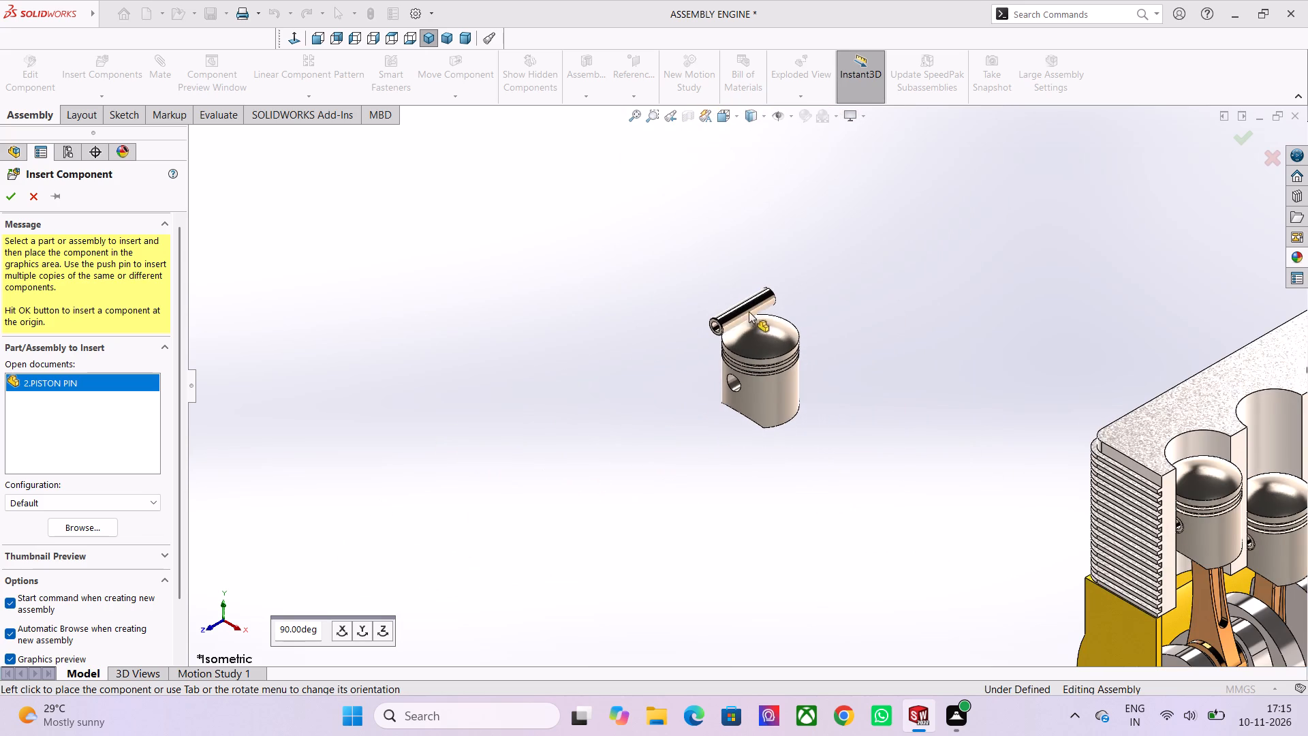
Inspect the unplaced piston pin preview around the loose piston's crown and pin hole again, including its position relative to the engine block.
{"action": "scroll", "coordinate": [760, 399], "scroll_direction": "up", "scroll_amount": 2}
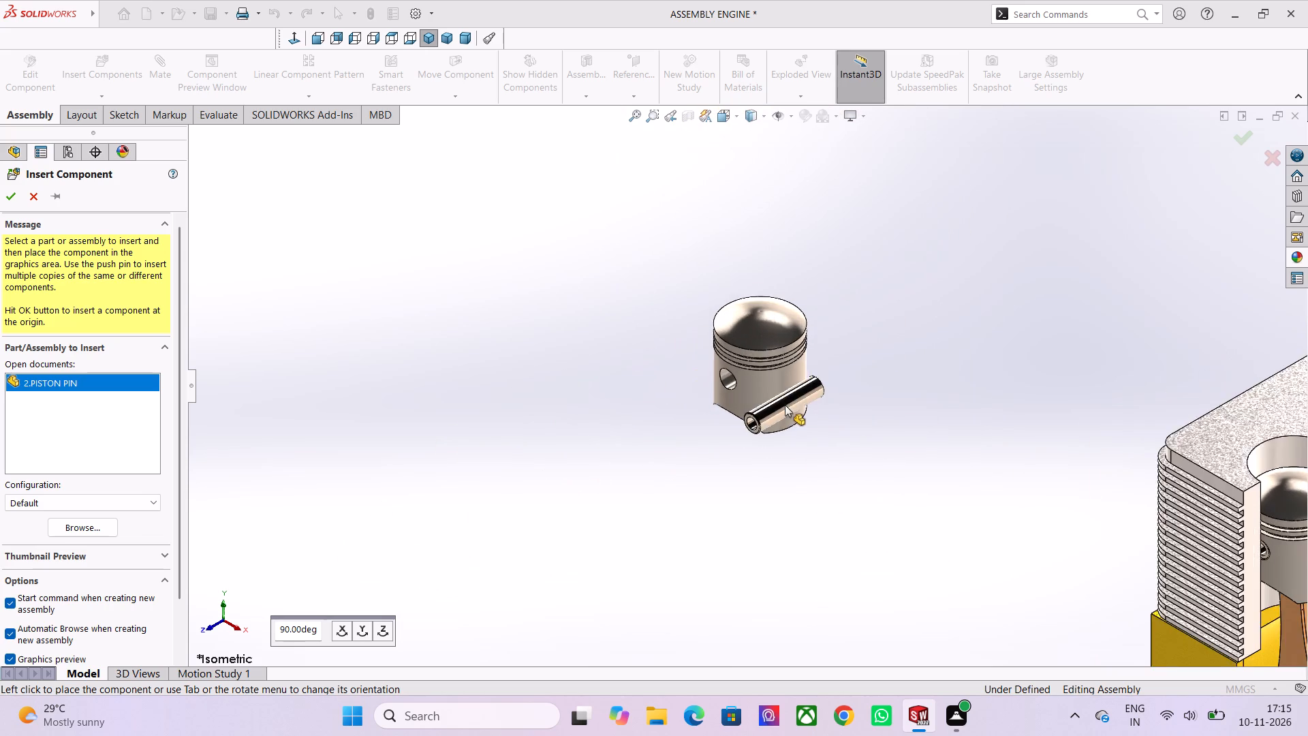
{"action": "scroll", "coordinate": [758, 366], "scroll_direction": "up", "scroll_amount": 5}
{"action": "scroll", "coordinate": [736, 266], "scroll_direction": "up", "scroll_amount": 4}
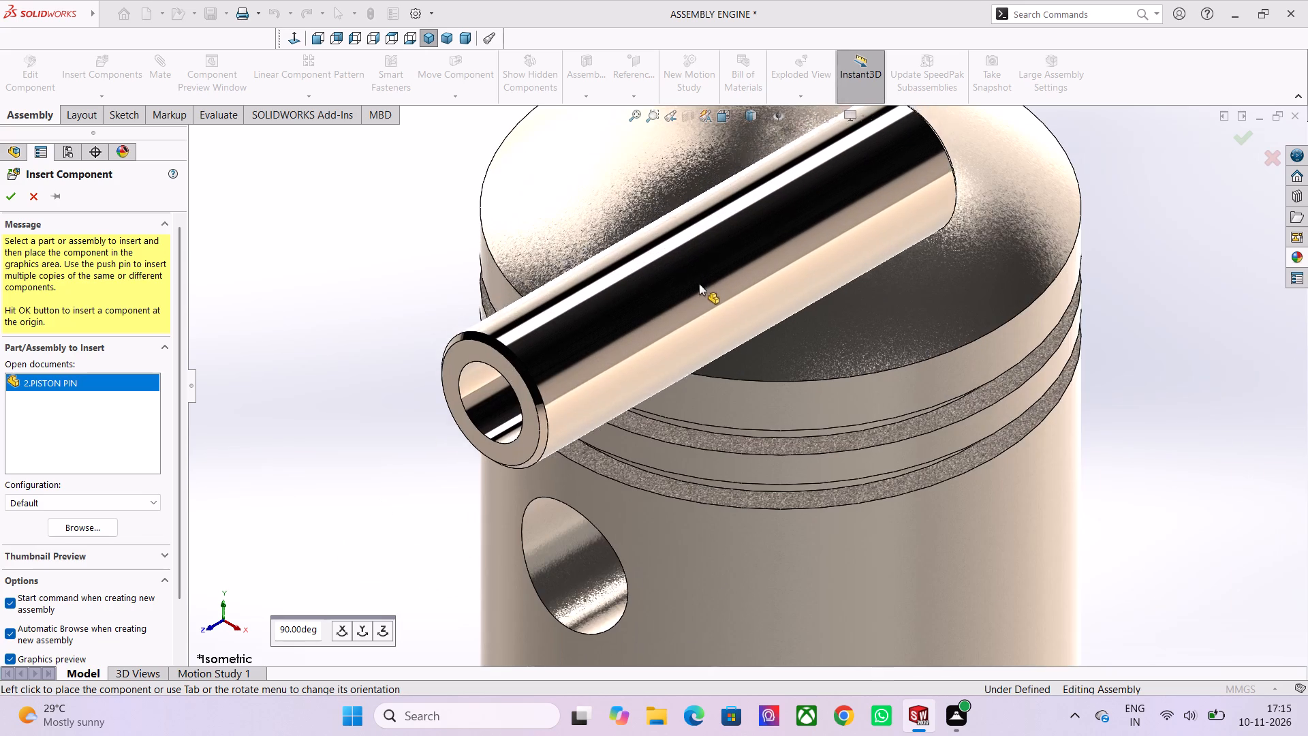
{"action": "scroll", "coordinate": [699, 283], "scroll_direction": "down", "scroll_amount": 4}
{"action": "scroll", "coordinate": [636, 397], "scroll_direction": "down", "scroll_amount": 1}
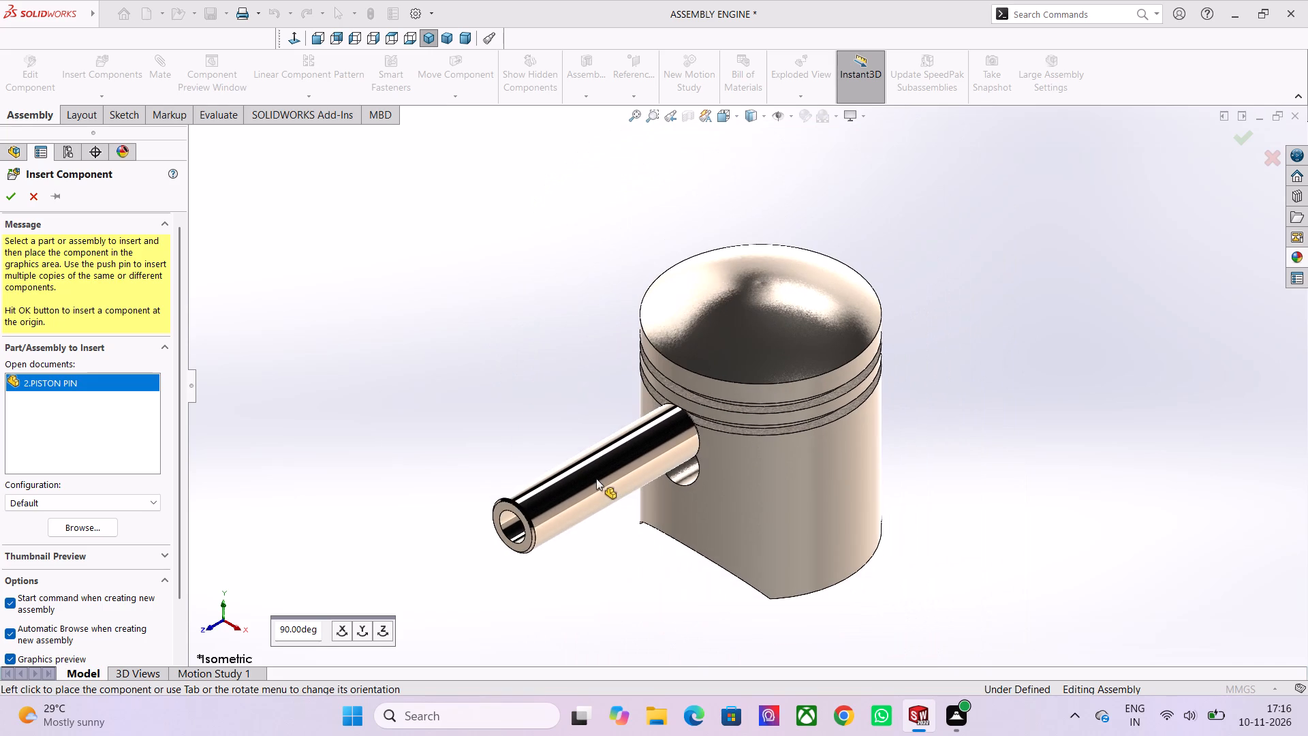
{"action": "scroll", "coordinate": [596, 478], "scroll_direction": "down", "scroll_amount": 1}
{"action": "scroll", "coordinate": [596, 478], "scroll_direction": "up", "scroll_amount": 1}
{"action": "scroll", "coordinate": [664, 466], "scroll_direction": "up", "scroll_amount": 3}
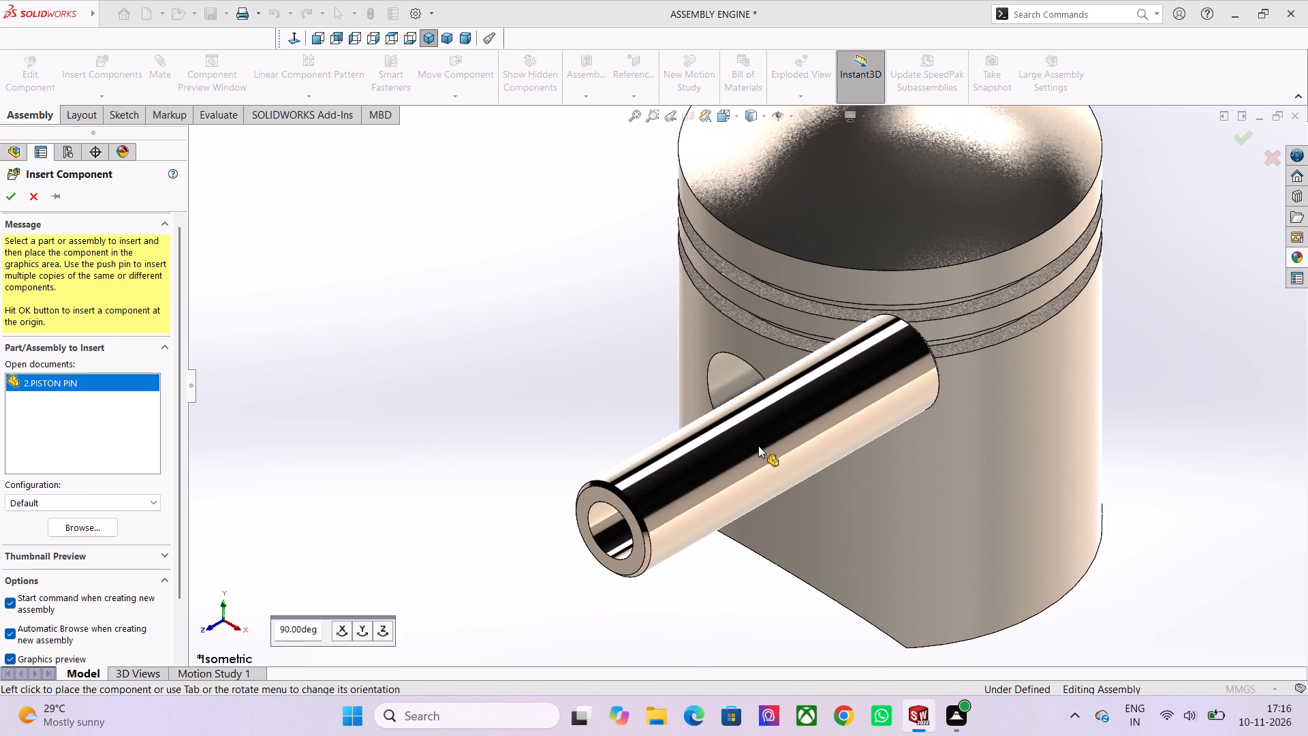
{"action": "scroll", "coordinate": [758, 446], "scroll_direction": "down", "scroll_amount": 2}
{"action": "scroll", "coordinate": [758, 448], "scroll_direction": "up", "scroll_amount": 2}
{"action": "scroll", "coordinate": [758, 448], "scroll_direction": "down", "scroll_amount": 2}
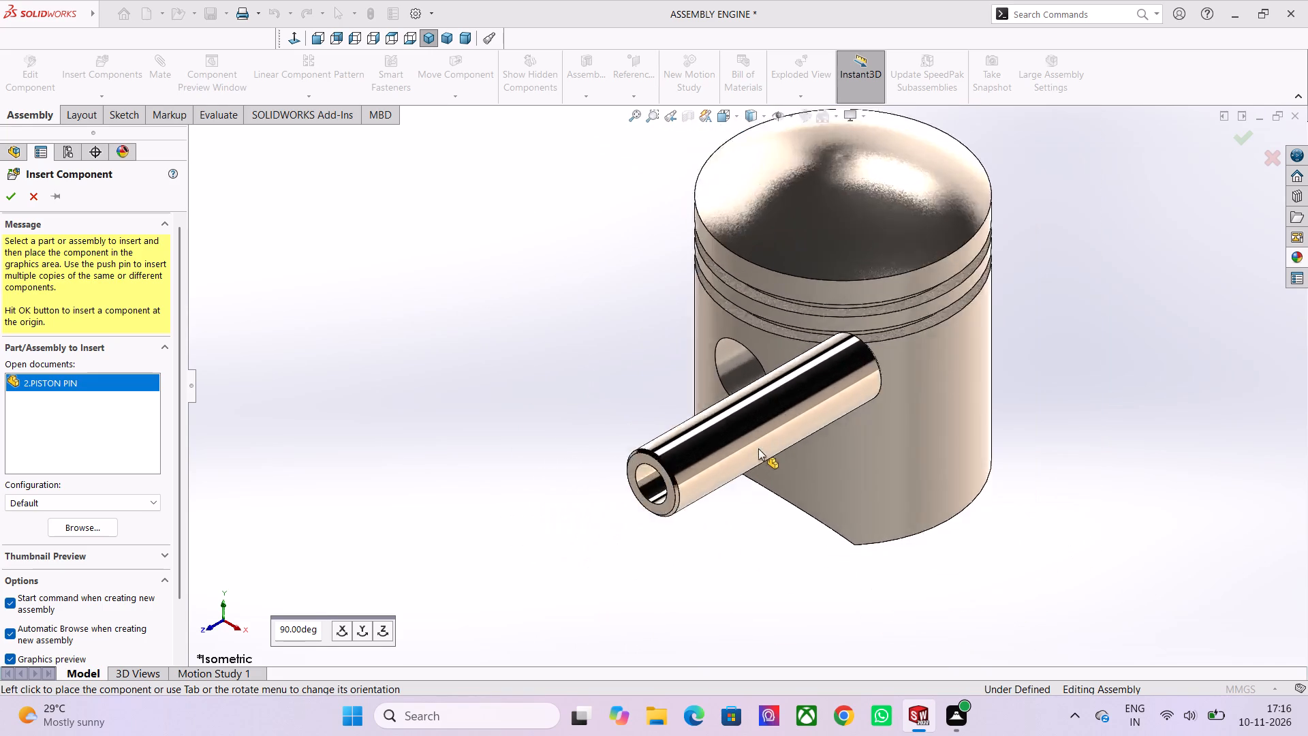
{"action": "scroll", "coordinate": [758, 448], "scroll_direction": "down", "scroll_amount": 6}
{"action": "scroll", "coordinate": [805, 323], "scroll_direction": "down", "scroll_amount": 2}
{"action": "scroll", "coordinate": [683, 333], "scroll_direction": "up", "scroll_amount": 2}
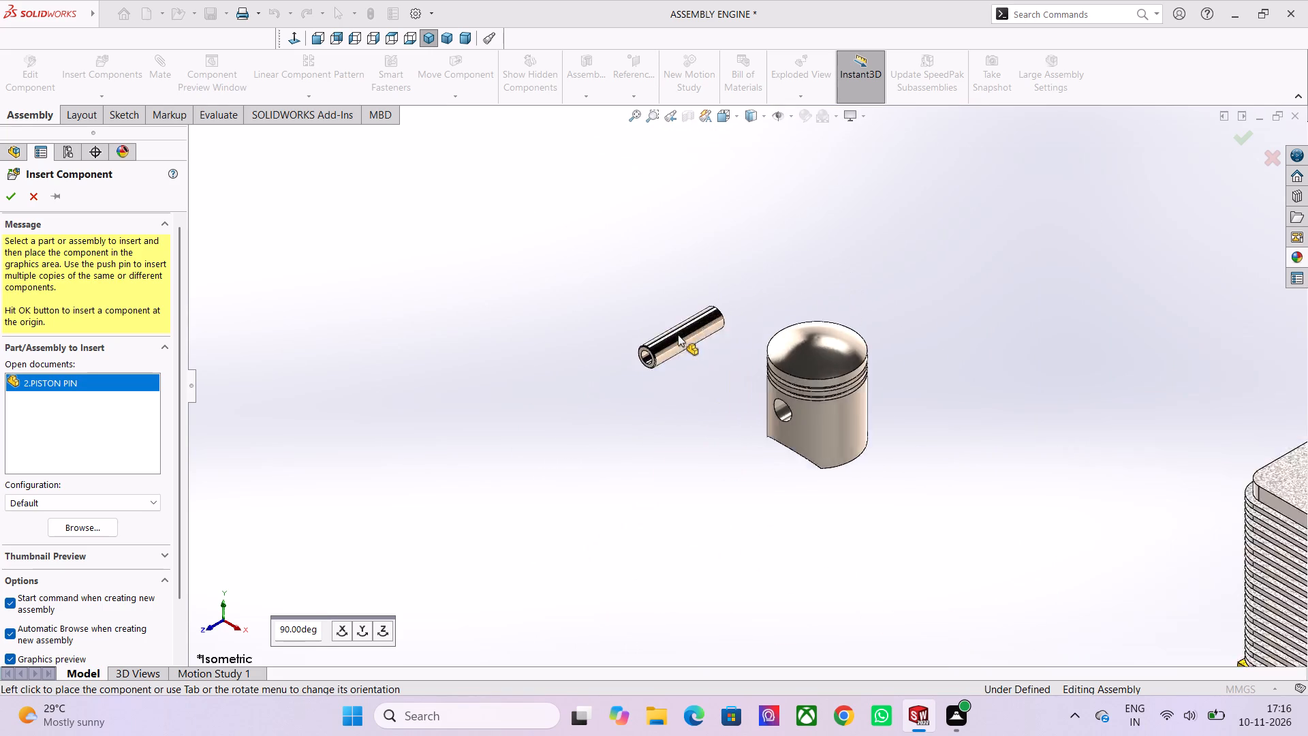
{"action": "scroll", "coordinate": [678, 335], "scroll_direction": "up", "scroll_amount": 2}
{"action": "scroll", "coordinate": [885, 429], "scroll_direction": "down", "scroll_amount": 6}
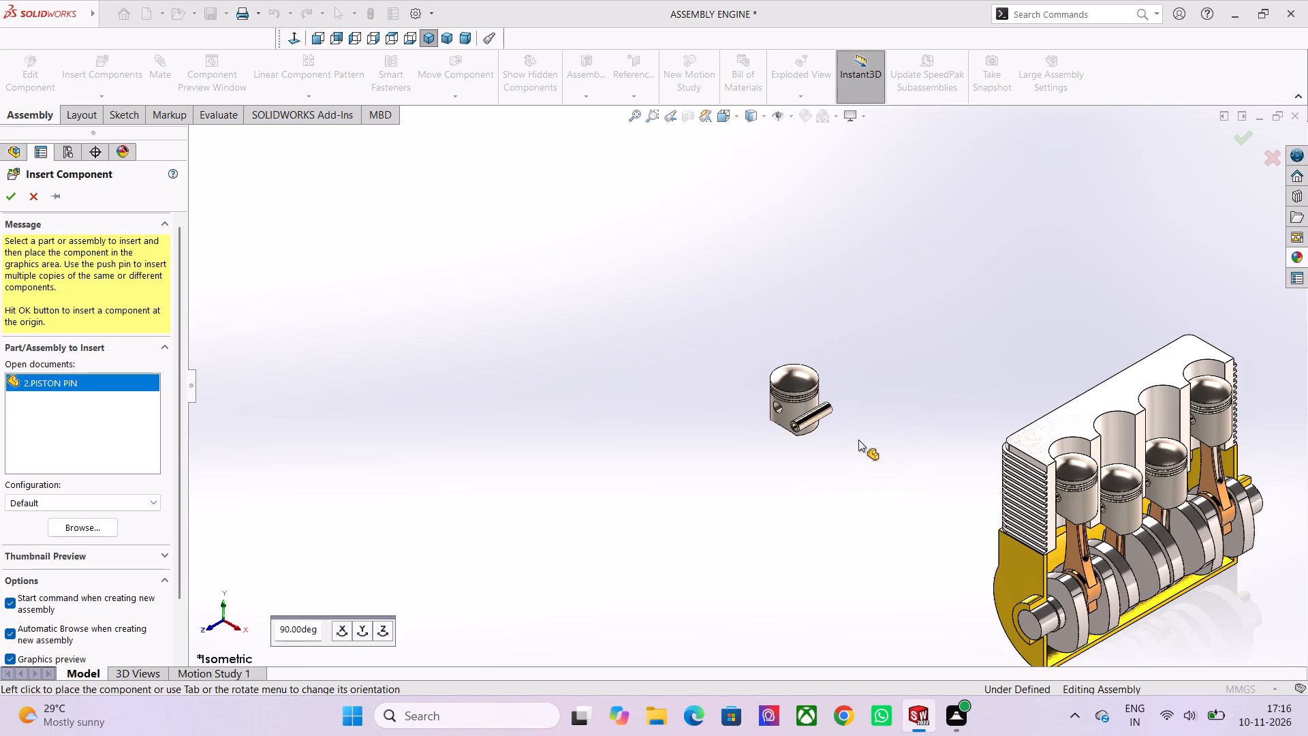
{"action": "scroll", "coordinate": [764, 358], "scroll_direction": "up", "scroll_amount": 2}
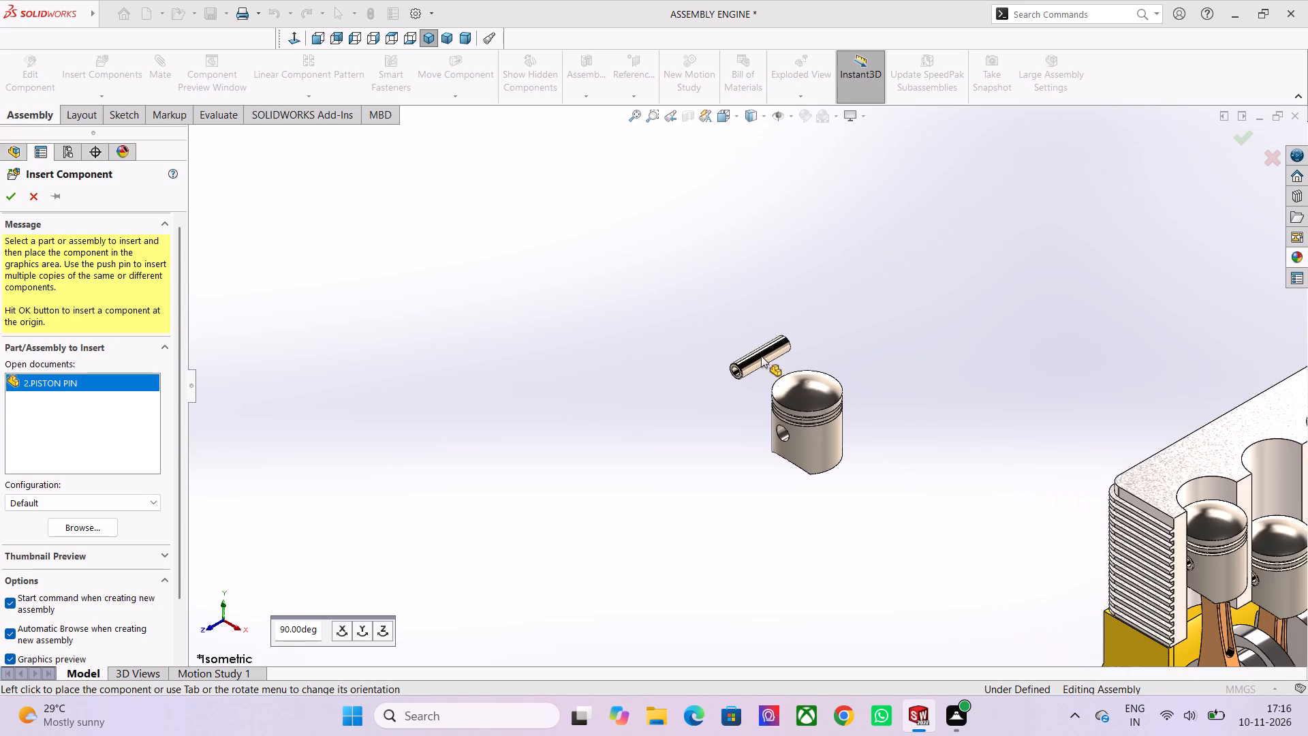
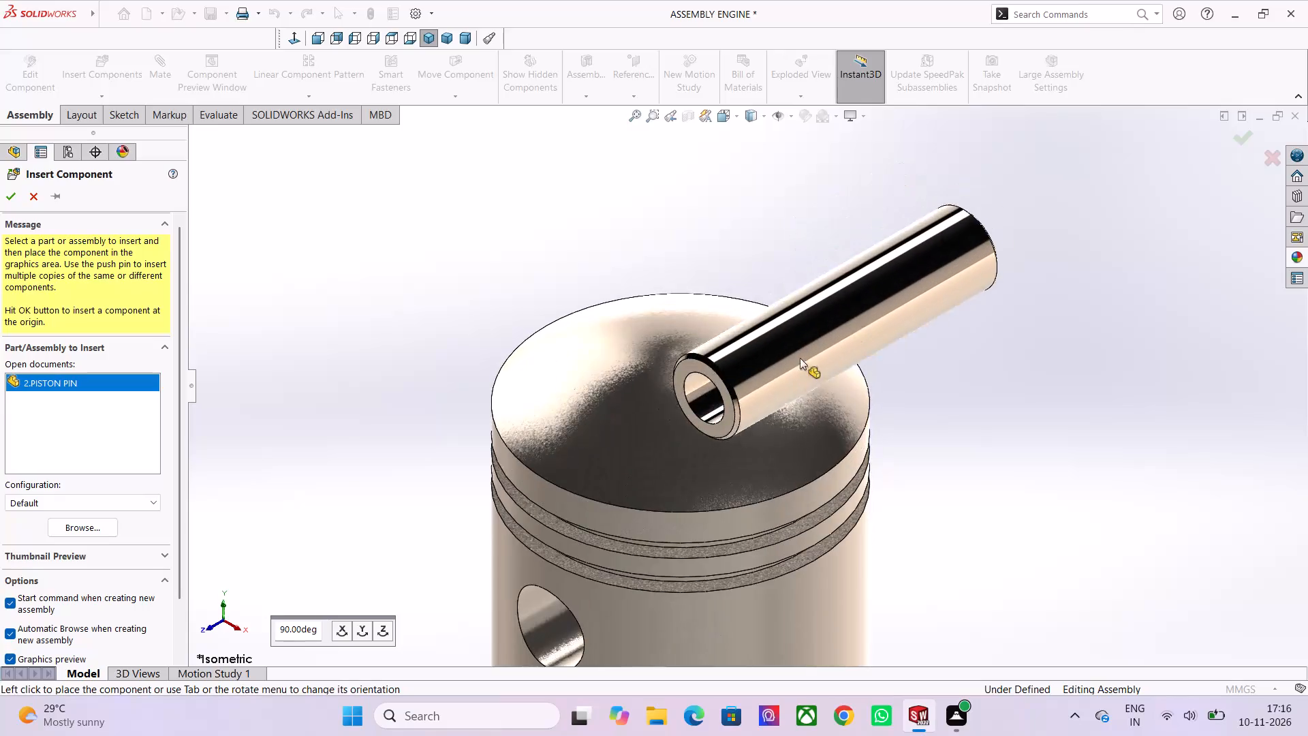
Inspect the unplaced piston pin preview around the loose piston's crown and pin hole, out to a view including the engine assembly.
{"action": "scroll", "coordinate": [622, 541], "scroll_direction": "down", "scroll_amount": 5}
{"action": "scroll", "coordinate": [619, 547], "scroll_direction": "up", "scroll_amount": 3}
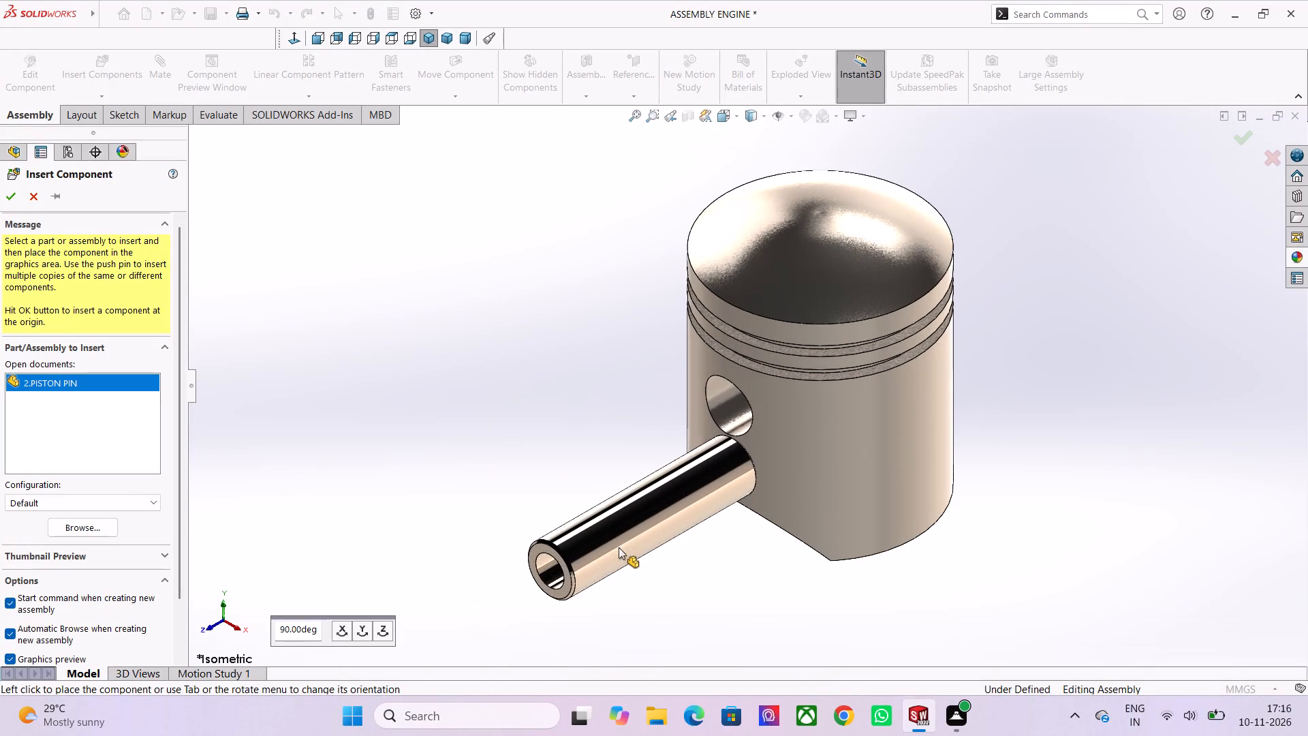
{"action": "scroll", "coordinate": [632, 458], "scroll_direction": "down", "scroll_amount": 1}
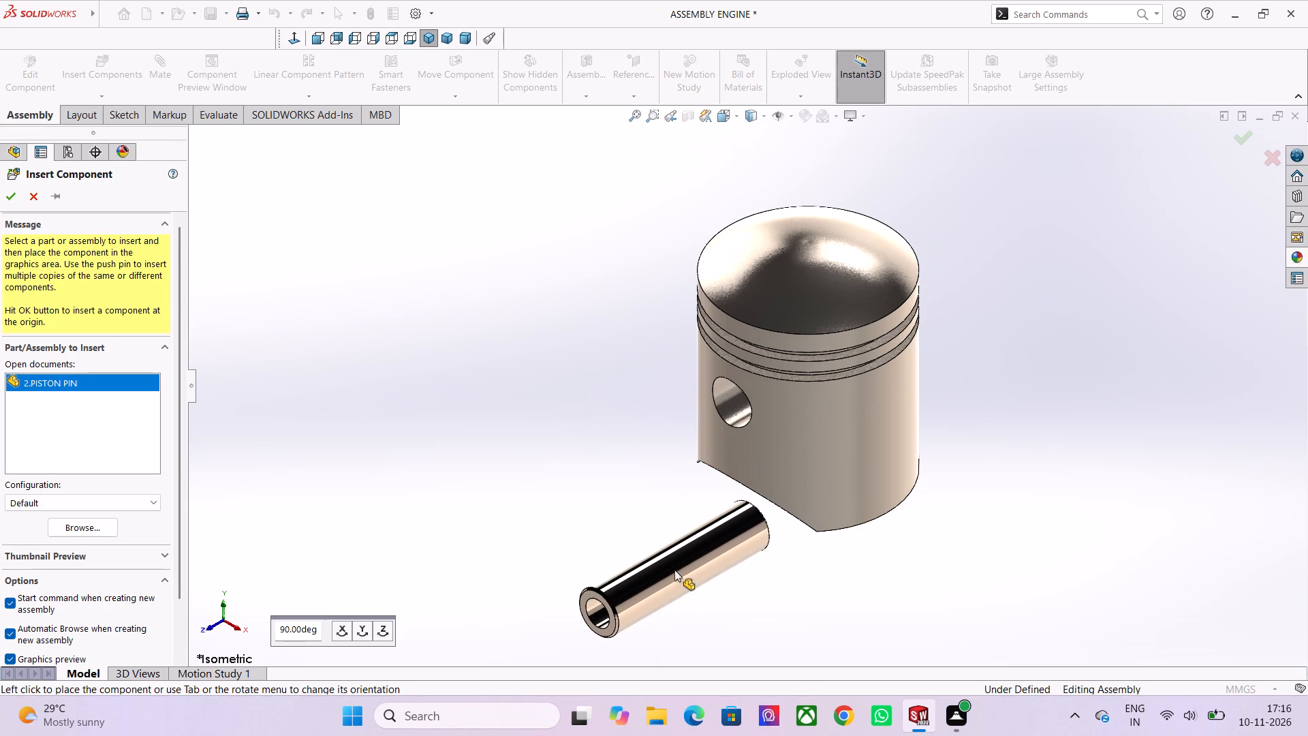
{"action": "scroll", "coordinate": [765, 459], "scroll_direction": "down", "scroll_amount": 2}
{"action": "scroll", "coordinate": [698, 632], "scroll_direction": "down", "scroll_amount": 3}
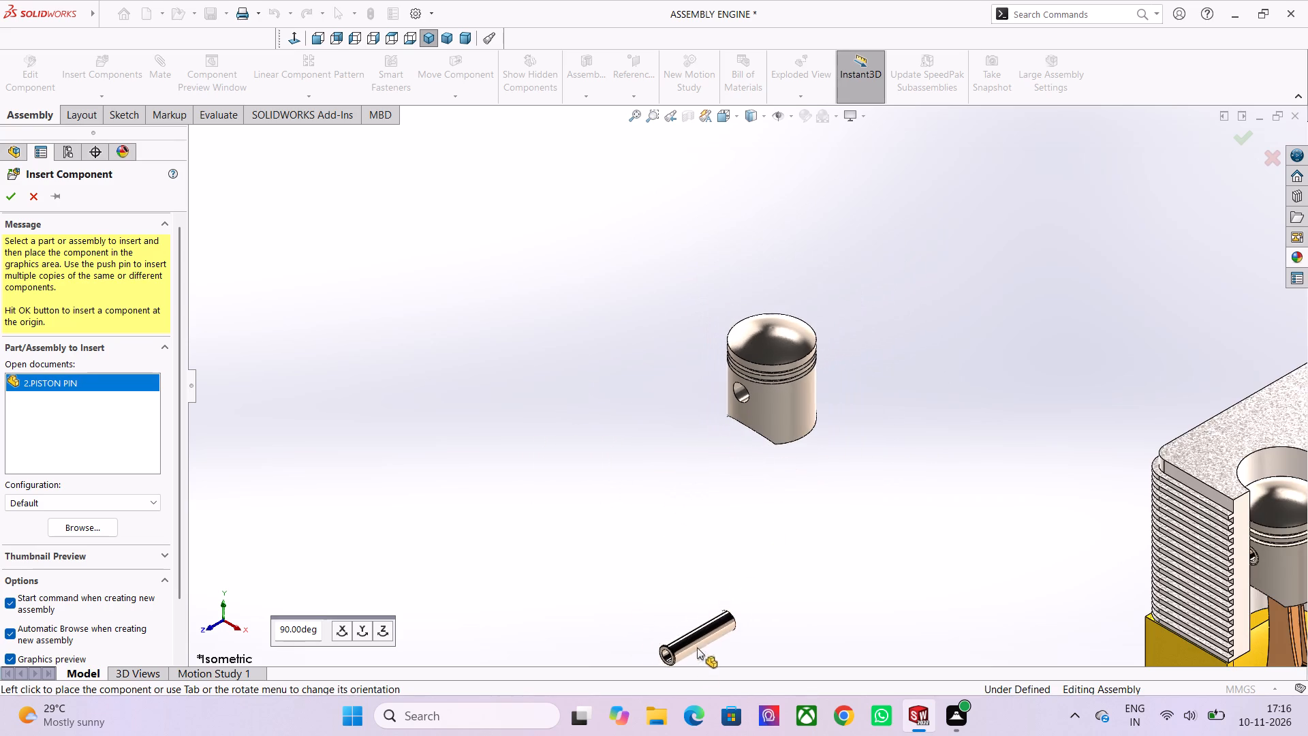
{"action": "scroll", "coordinate": [696, 703], "scroll_direction": "down", "scroll_amount": 3}
{"action": "scroll", "coordinate": [1032, 470], "scroll_direction": "down", "scroll_amount": 3}
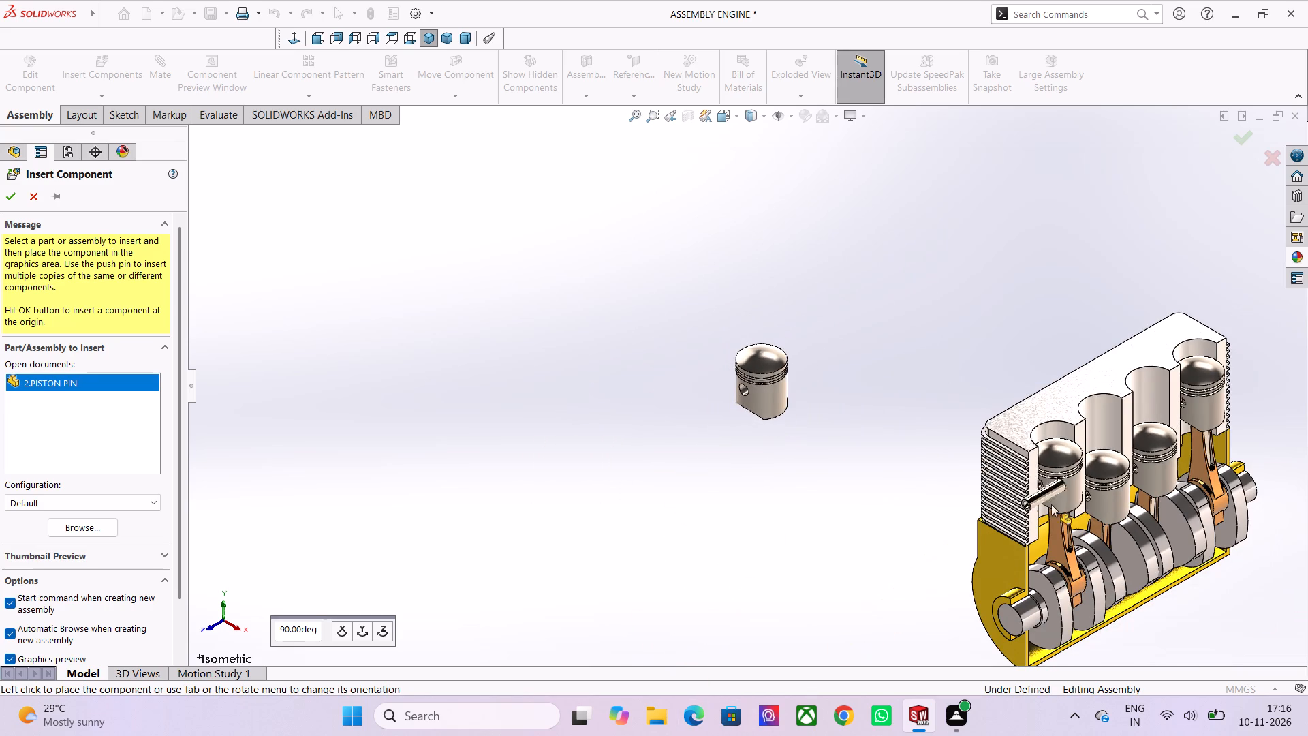
Examine the engine block's four pistons, cylinder bores and cooling fins with the unplaced piston pin preview in front of them.
{"action": "scroll", "coordinate": [1218, 459], "scroll_direction": "up", "scroll_amount": 4}
{"action": "scroll", "coordinate": [936, 686], "scroll_direction": "down", "scroll_amount": 3}
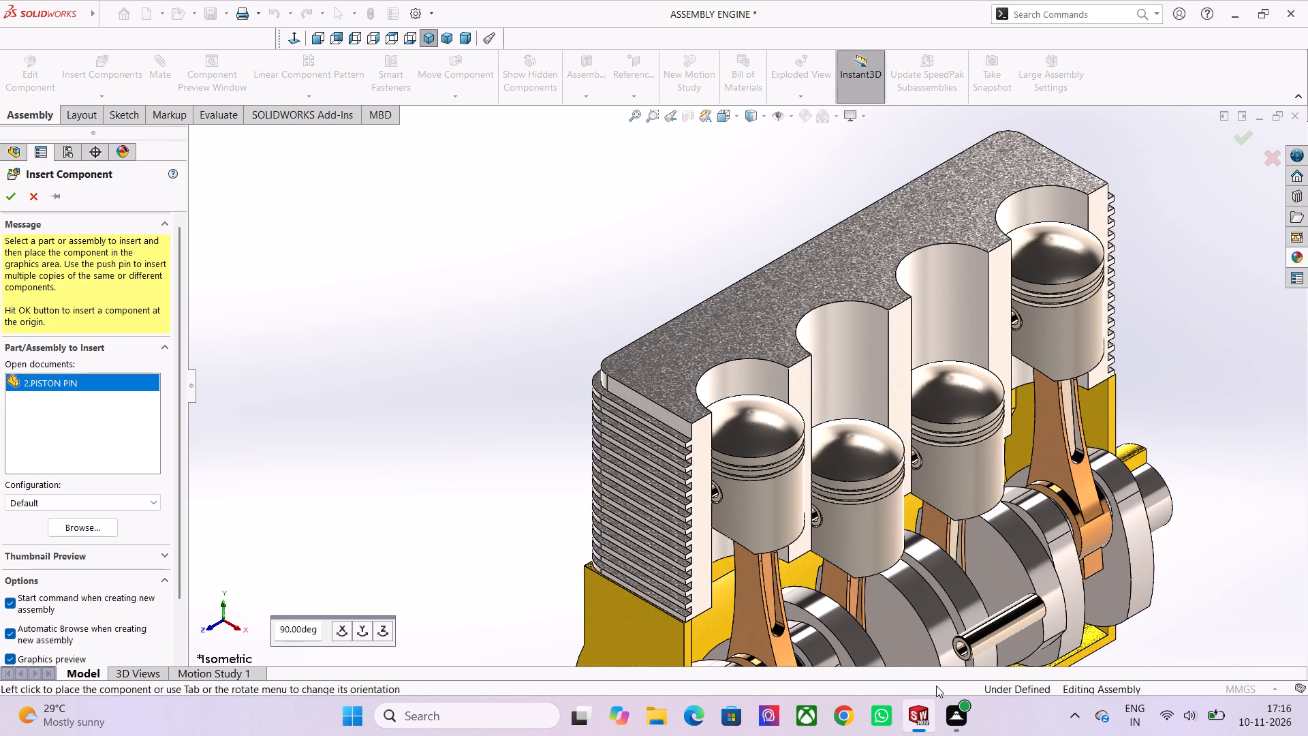
{"action": "scroll", "coordinate": [936, 678], "scroll_direction": "down", "scroll_amount": 3}
{"action": "scroll", "coordinate": [851, 475], "scroll_direction": "down", "scroll_amount": 1}
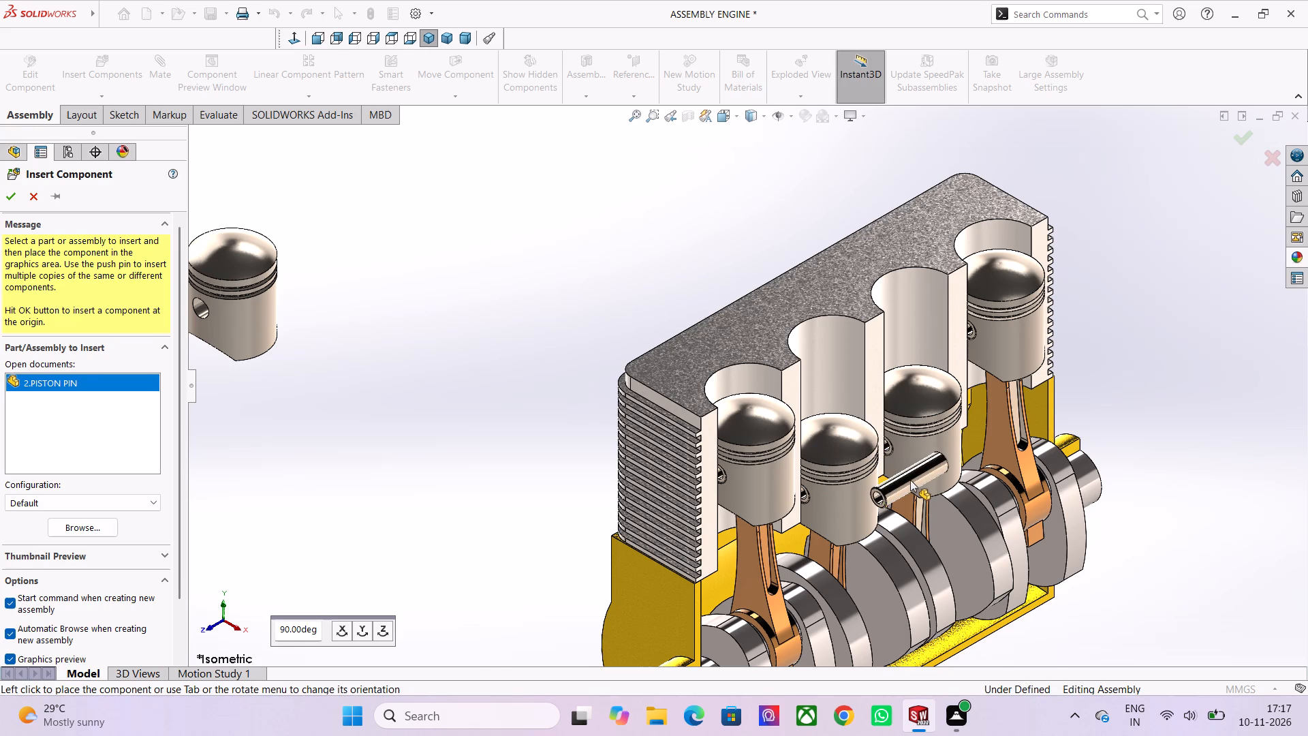
{"action": "scroll", "coordinate": [910, 480], "scroll_direction": "down", "scroll_amount": 2}
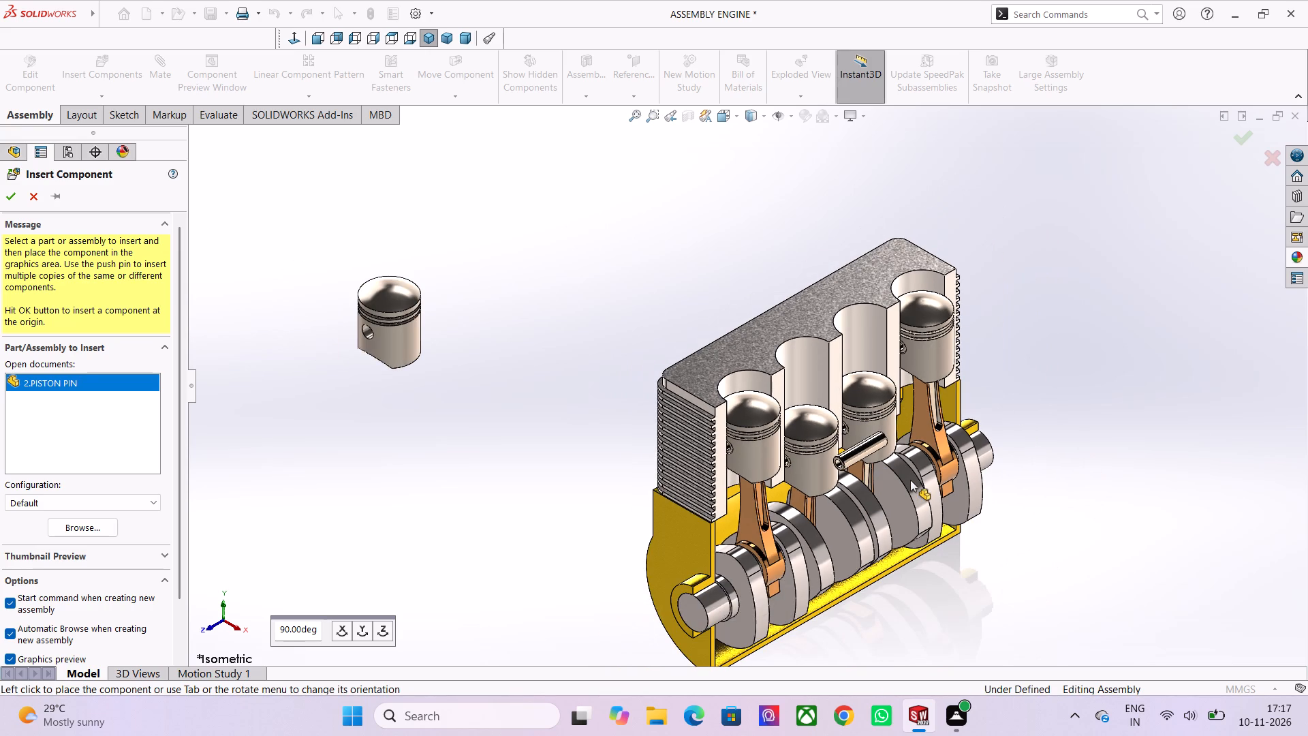
{"action": "scroll", "coordinate": [928, 453], "scroll_direction": "down", "scroll_amount": 1}
{"action": "scroll", "coordinate": [813, 279], "scroll_direction": "up", "scroll_amount": 4}
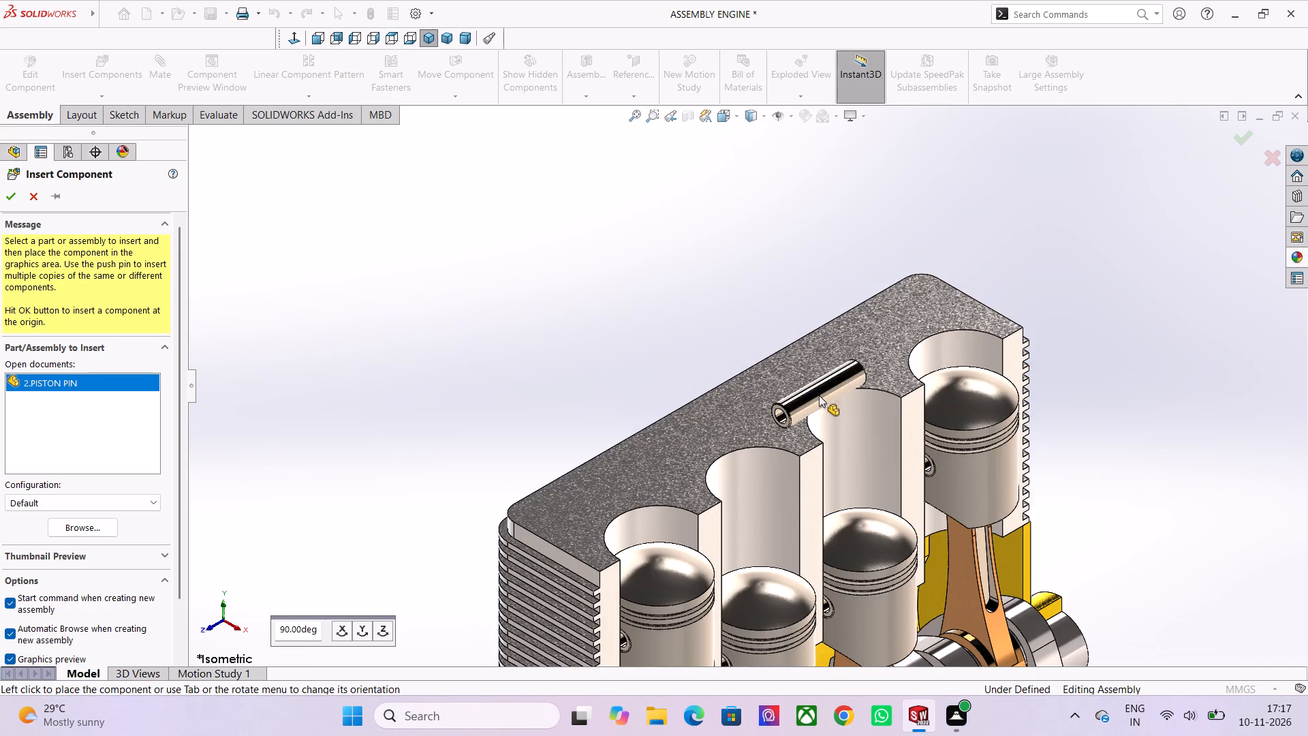
{"action": "scroll", "coordinate": [819, 400], "scroll_direction": "down", "scroll_amount": 3}
{"action": "scroll", "coordinate": [683, 489], "scroll_direction": "up", "scroll_amount": 3}
{"action": "scroll", "coordinate": [600, 516], "scroll_direction": "up", "scroll_amount": 5}
{"action": "scroll", "coordinate": [664, 495], "scroll_direction": "up", "scroll_amount": 4}
{"action": "scroll", "coordinate": [670, 489], "scroll_direction": "down", "scroll_amount": 1}
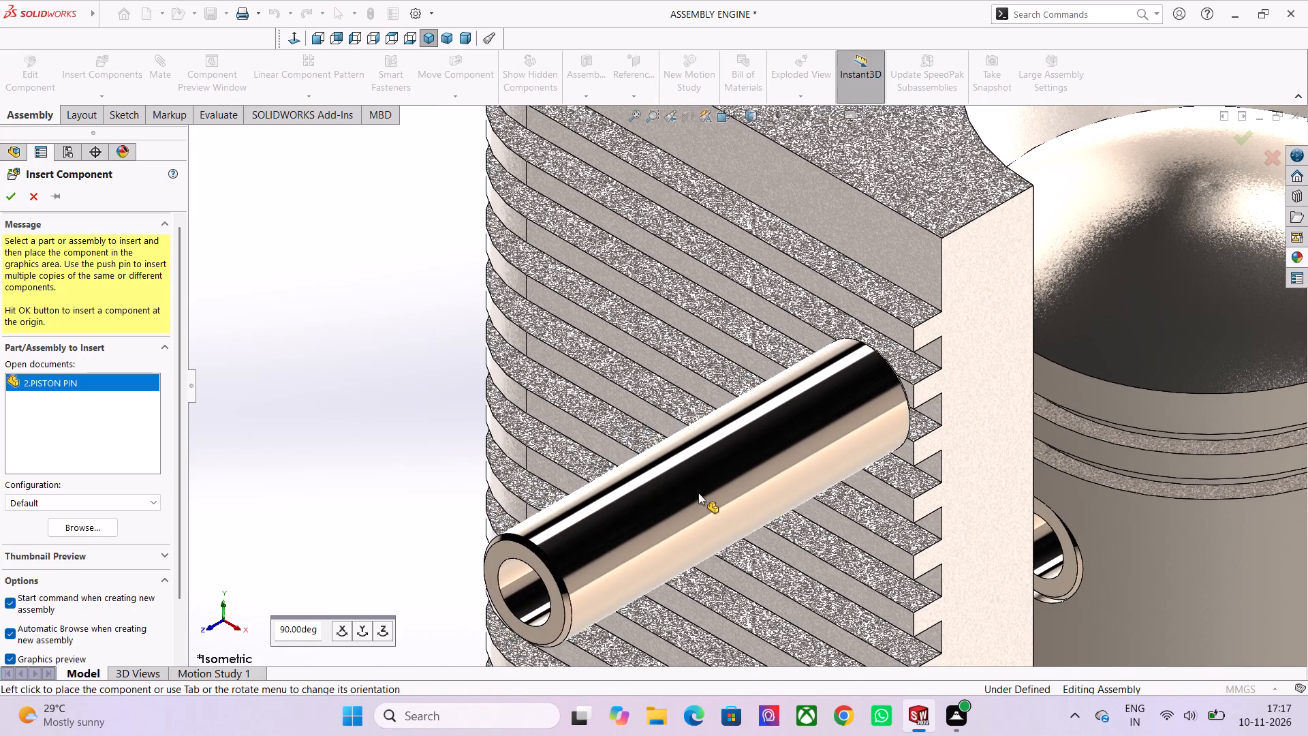
{"action": "scroll", "coordinate": [698, 495], "scroll_direction": "down", "scroll_amount": 9}
{"action": "scroll", "coordinate": [701, 503], "scroll_direction": "up", "scroll_amount": 2}
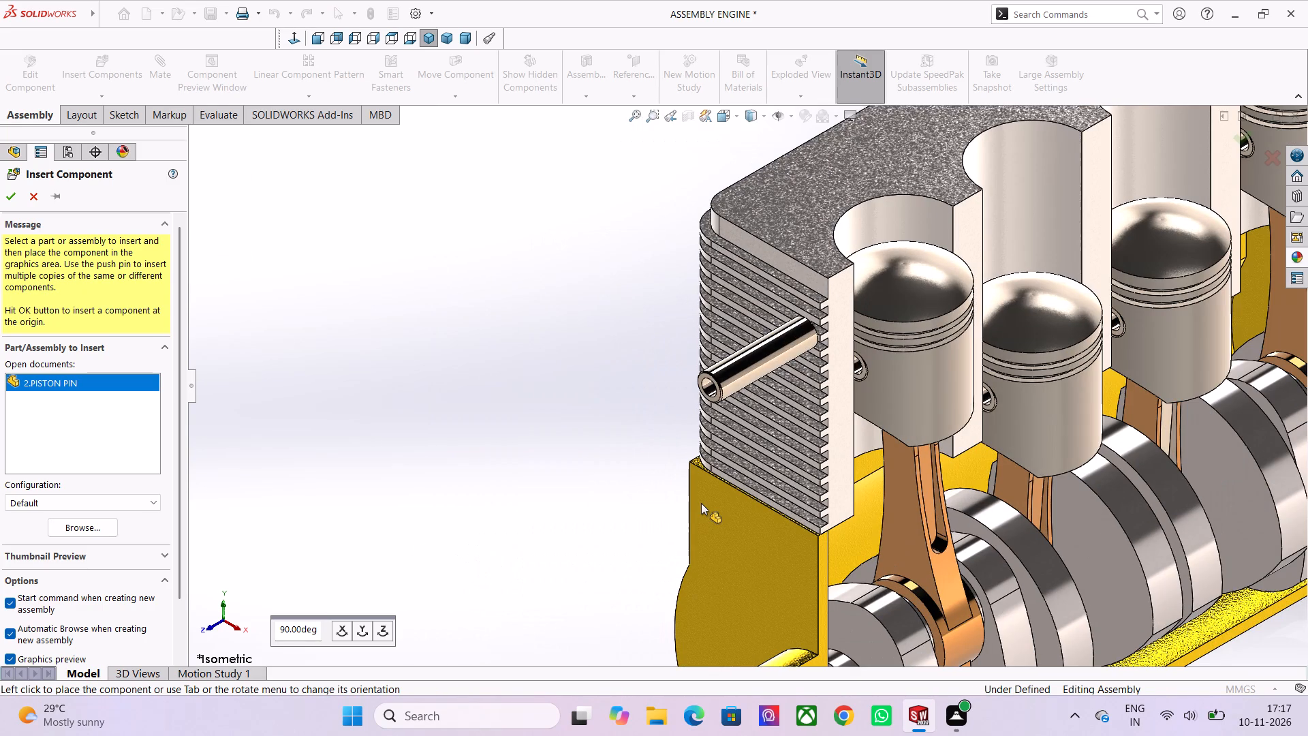
{"action": "scroll", "coordinate": [701, 503], "scroll_direction": "down", "scroll_amount": 2}
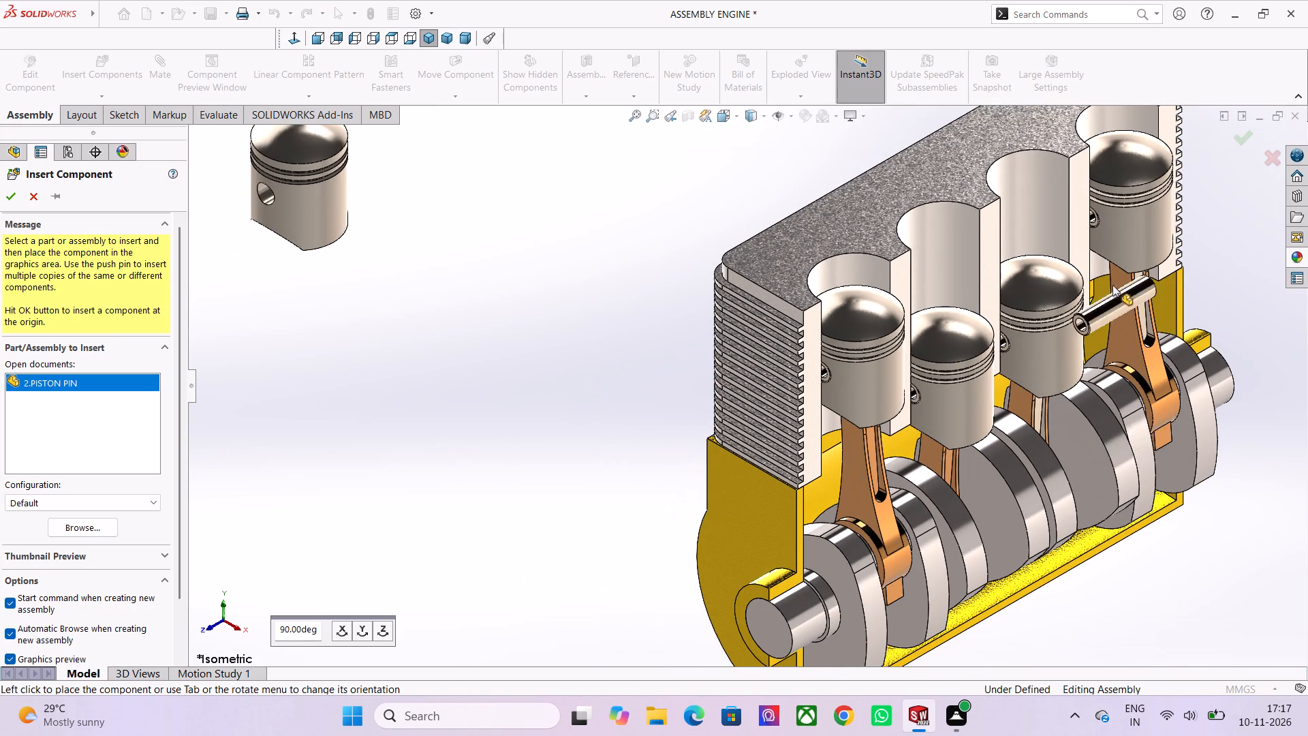
{"action": "scroll", "coordinate": [1112, 284], "scroll_direction": "down", "scroll_amount": 2}
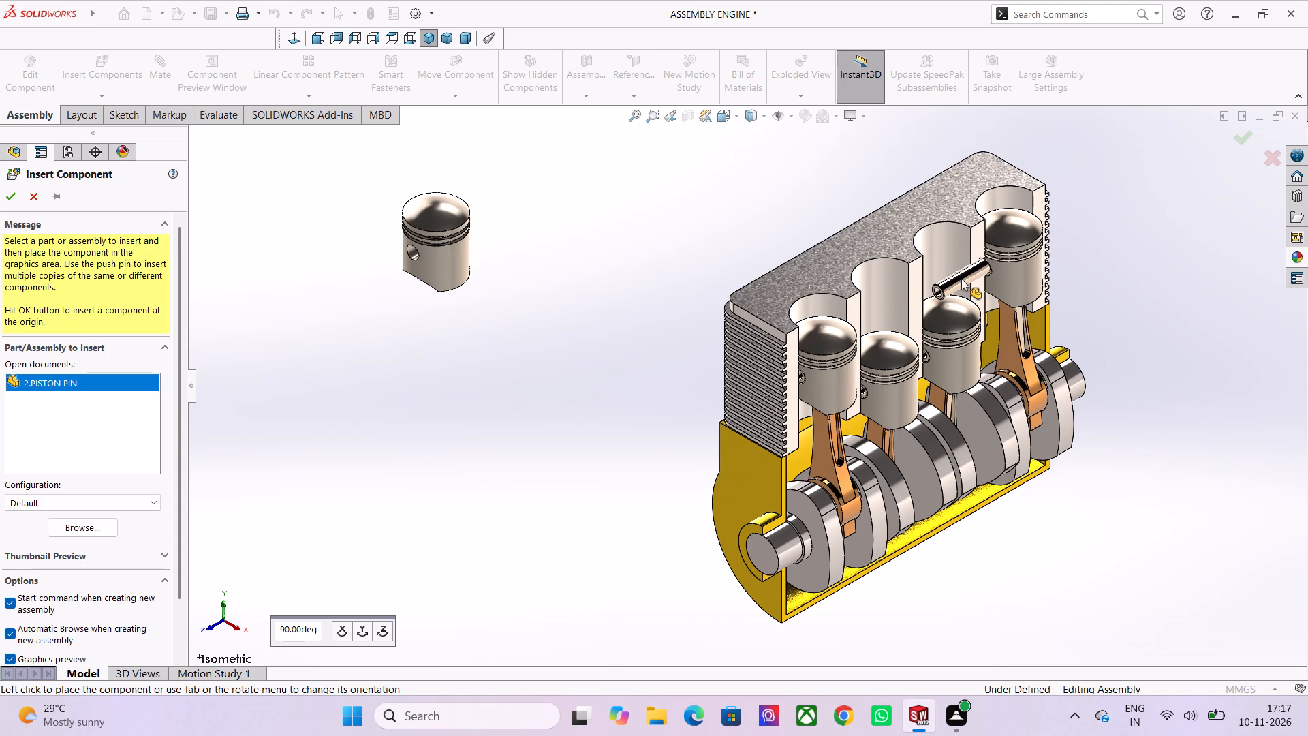
{"action": "scroll", "coordinate": [891, 285], "scroll_direction": "down", "scroll_amount": 2}
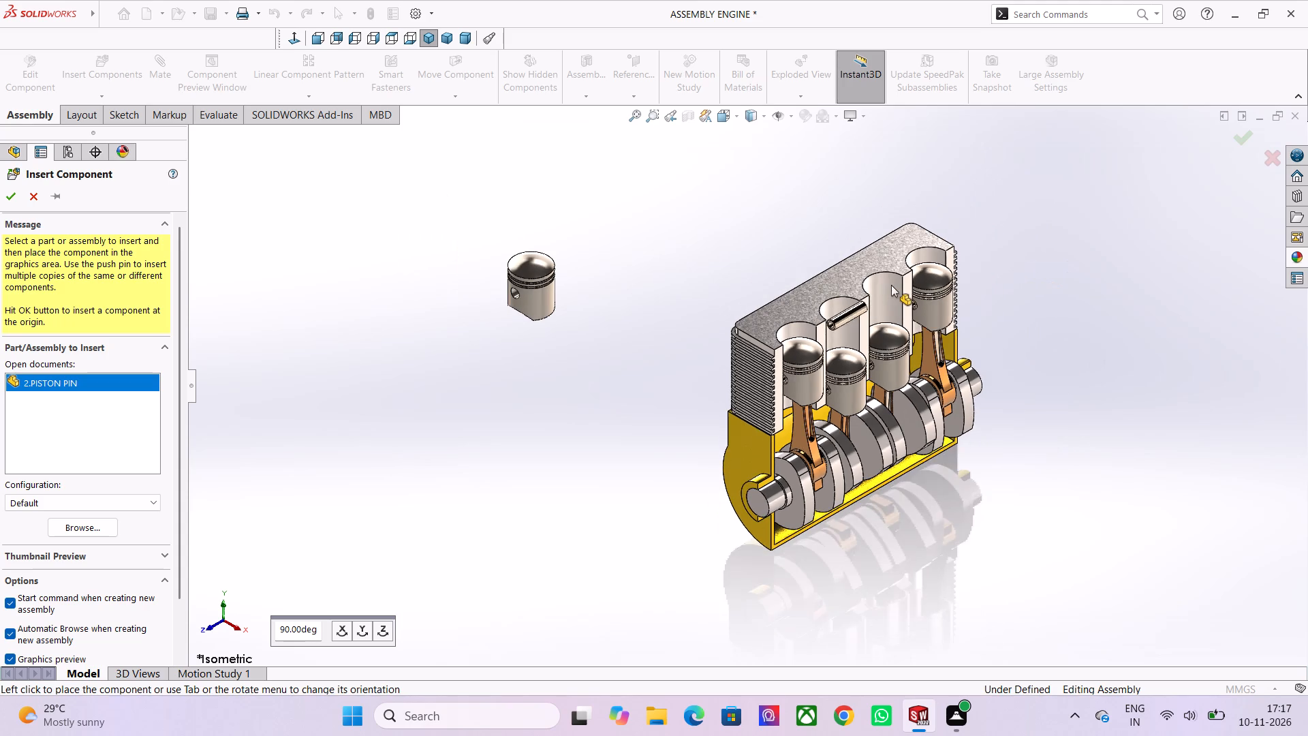
Compare the unplaced piston pin preview with the engine block's top face and installed pistons, close up and from farther away.
{"action": "scroll", "coordinate": [870, 272], "scroll_direction": "up", "scroll_amount": 3}
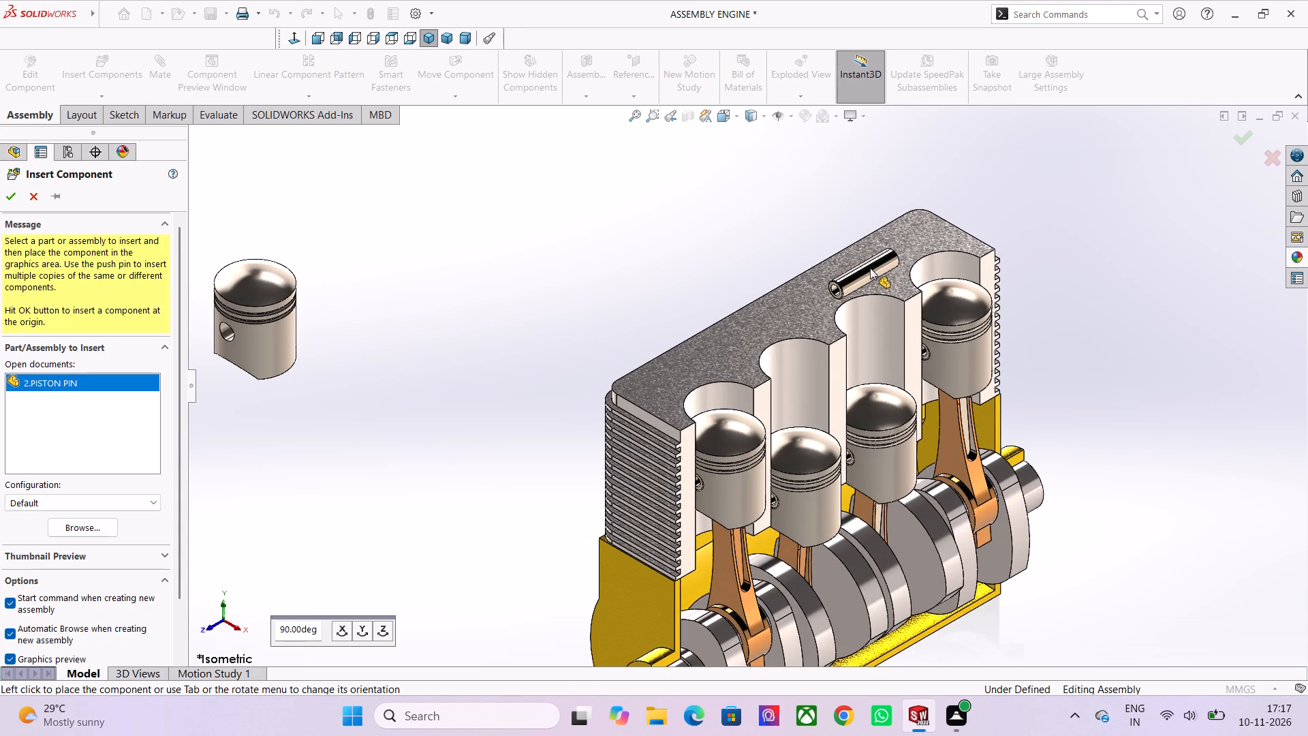
{"action": "scroll", "coordinate": [734, 410], "scroll_direction": "down", "scroll_amount": 2}
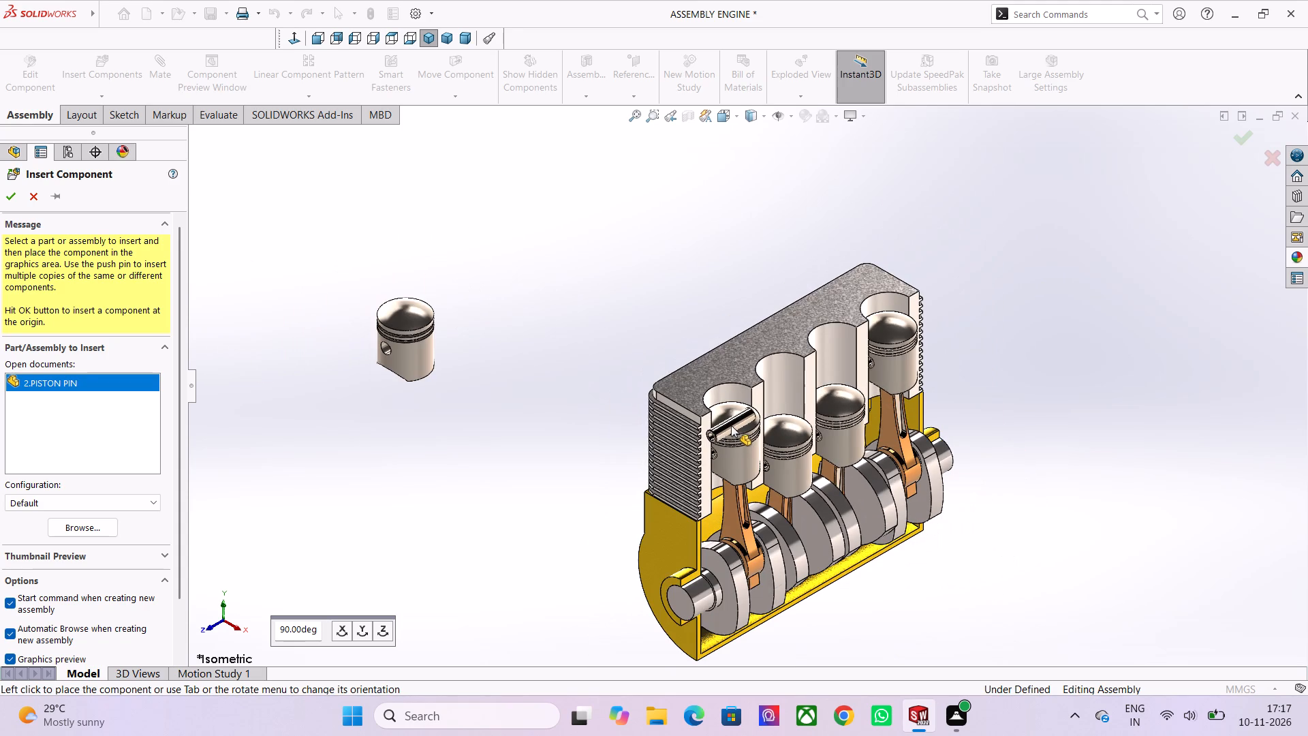
{"action": "scroll", "coordinate": [732, 426], "scroll_direction": "down", "scroll_amount": 3}
{"action": "scroll", "coordinate": [672, 407], "scroll_direction": "up", "scroll_amount": 3}
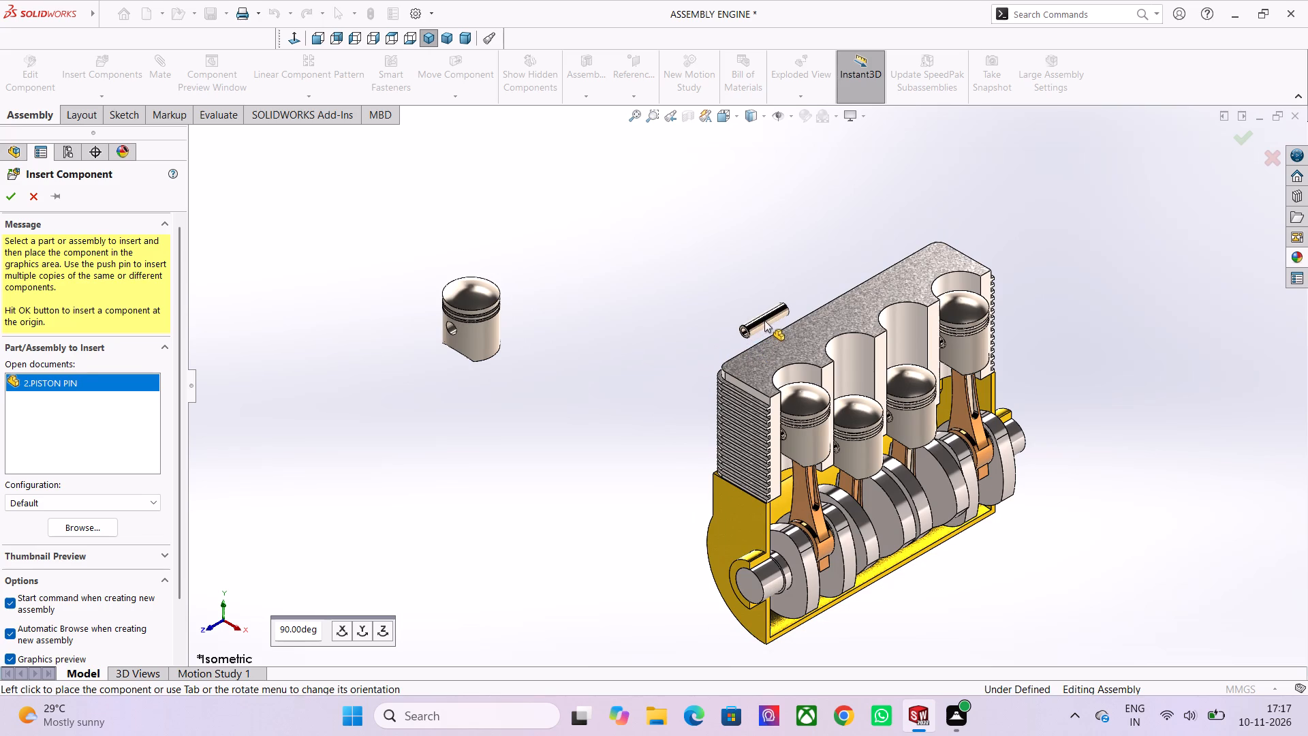
{"action": "scroll", "coordinate": [824, 343], "scroll_direction": "up", "scroll_amount": 1}
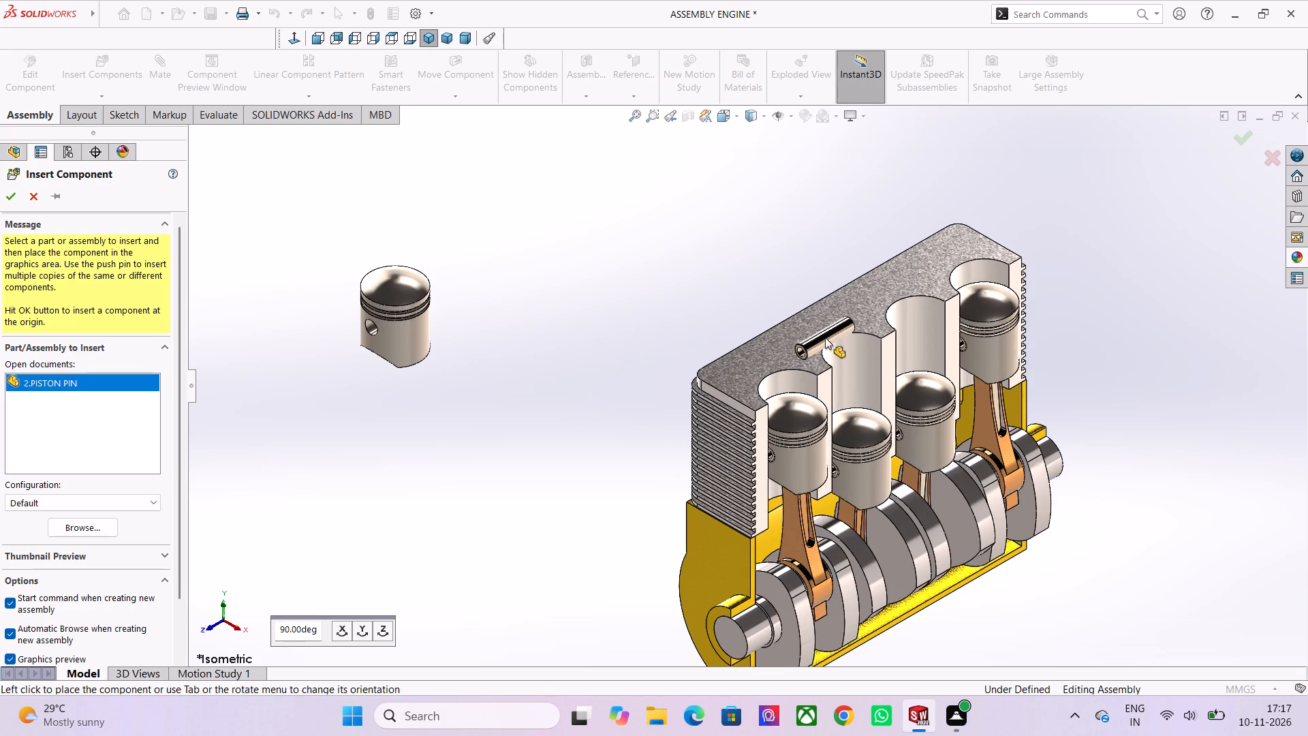
{"action": "scroll", "coordinate": [841, 333], "scroll_direction": "up", "scroll_amount": 2}
{"action": "scroll", "coordinate": [821, 422], "scroll_direction": "up", "scroll_amount": 4}
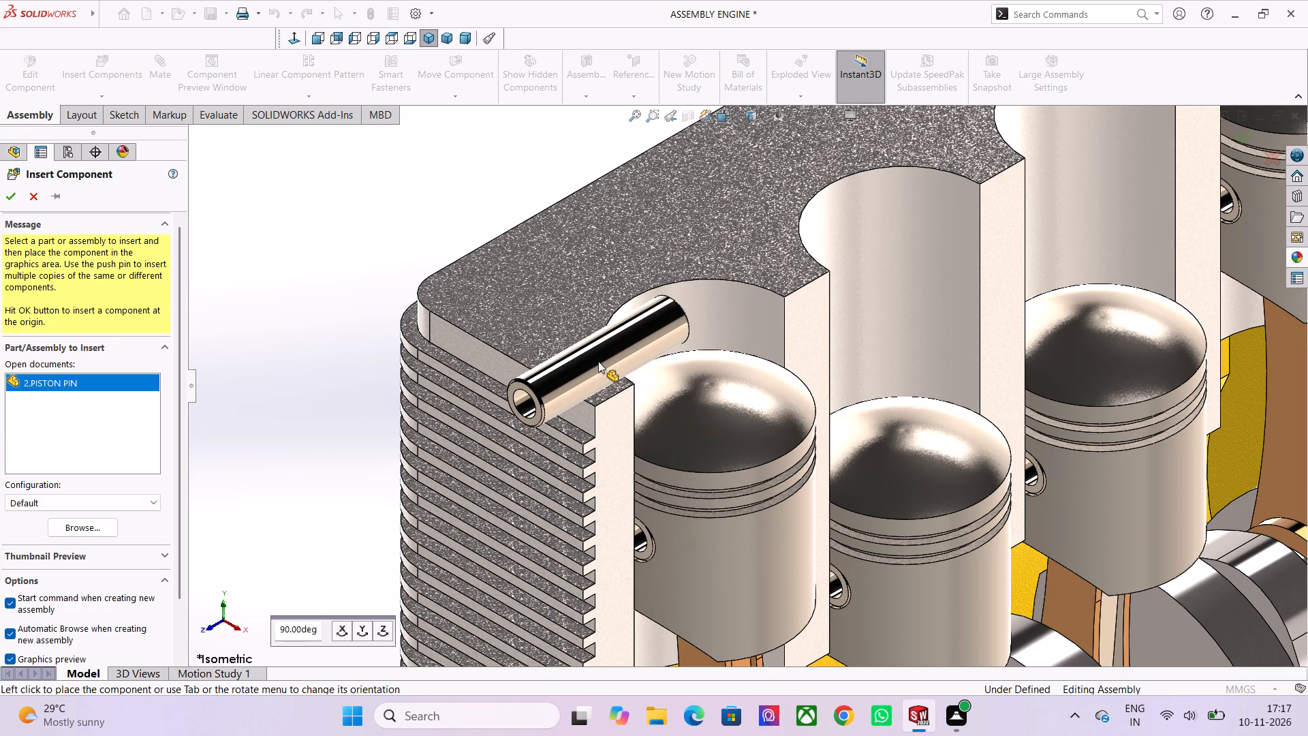
{"action": "scroll", "coordinate": [598, 362], "scroll_direction": "down", "scroll_amount": 3}
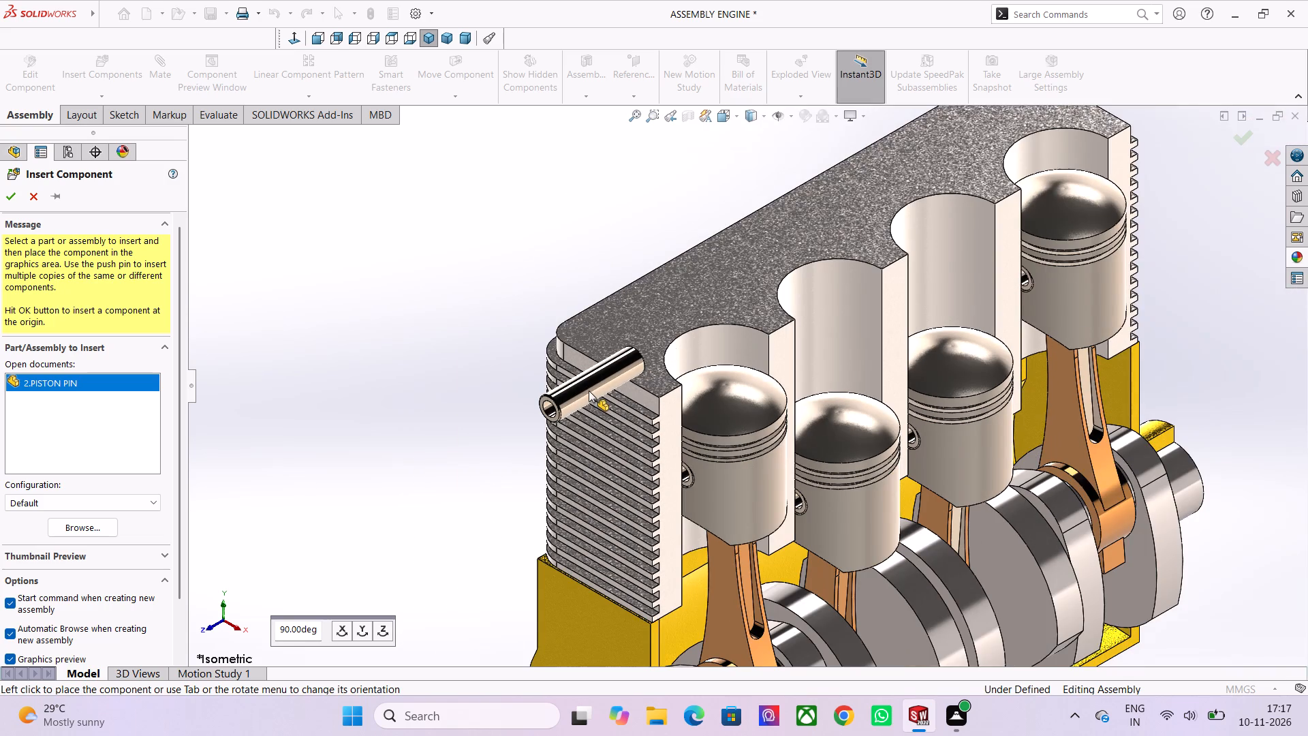
{"action": "scroll", "coordinate": [589, 390], "scroll_direction": "down", "scroll_amount": 2}
{"action": "scroll", "coordinate": [743, 362], "scroll_direction": "up", "scroll_amount": 2}
{"action": "scroll", "coordinate": [765, 360], "scroll_direction": "down", "scroll_amount": 2}
{"action": "scroll", "coordinate": [976, 352], "scroll_direction": "down", "scroll_amount": 2}
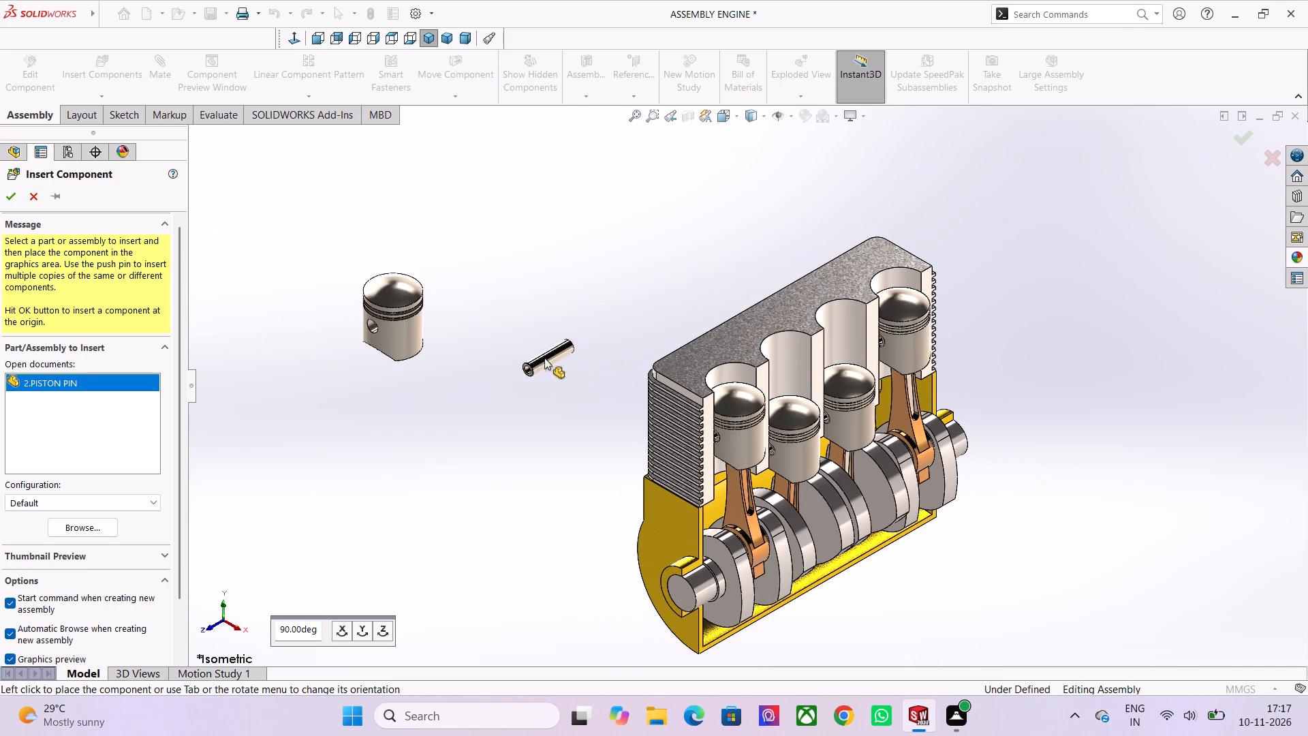
Inspect the unplaced piston pin preview at the loose piston's side hole and beside the whole engine assembly.
{"action": "scroll", "coordinate": [429, 320], "scroll_direction": "up", "scroll_amount": 4}
{"action": "scroll", "coordinate": [370, 399], "scroll_direction": "up", "scroll_amount": 7}
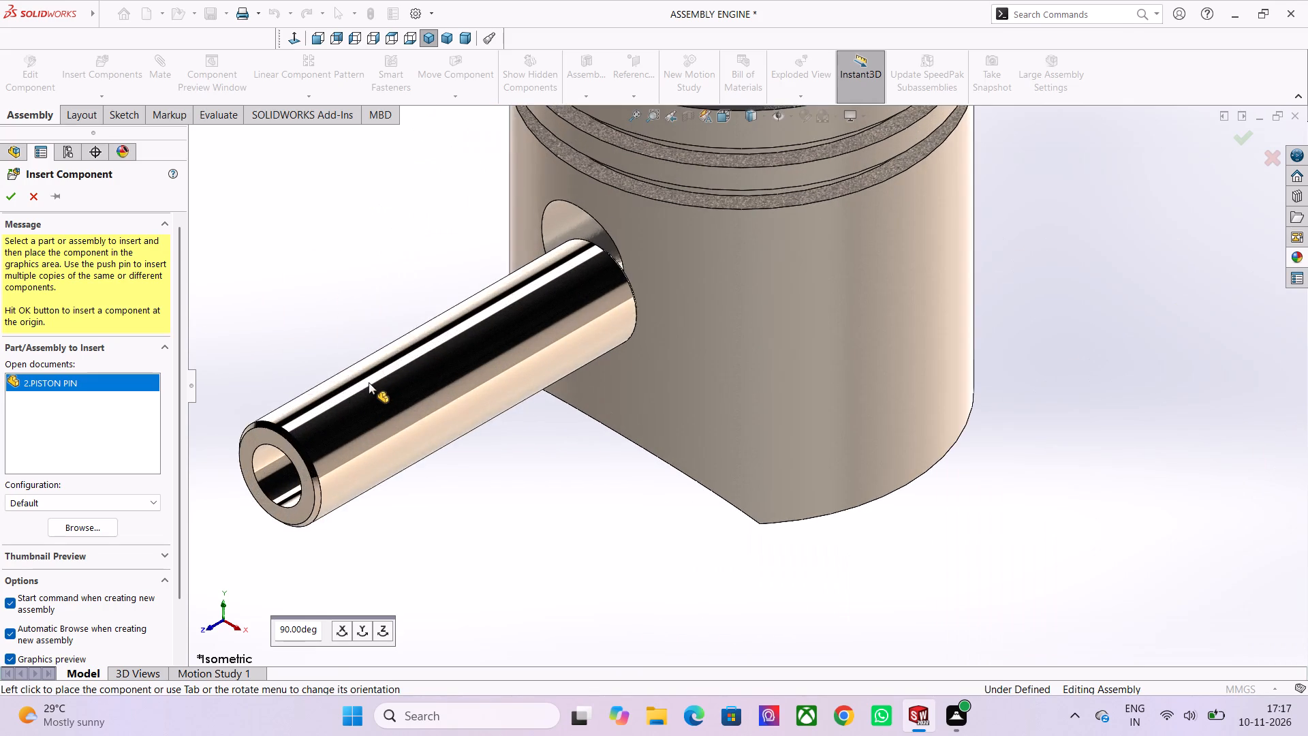
{"action": "scroll", "coordinate": [442, 427], "scroll_direction": "down", "scroll_amount": 5}
{"action": "scroll", "coordinate": [604, 440], "scroll_direction": "down", "scroll_amount": 2}
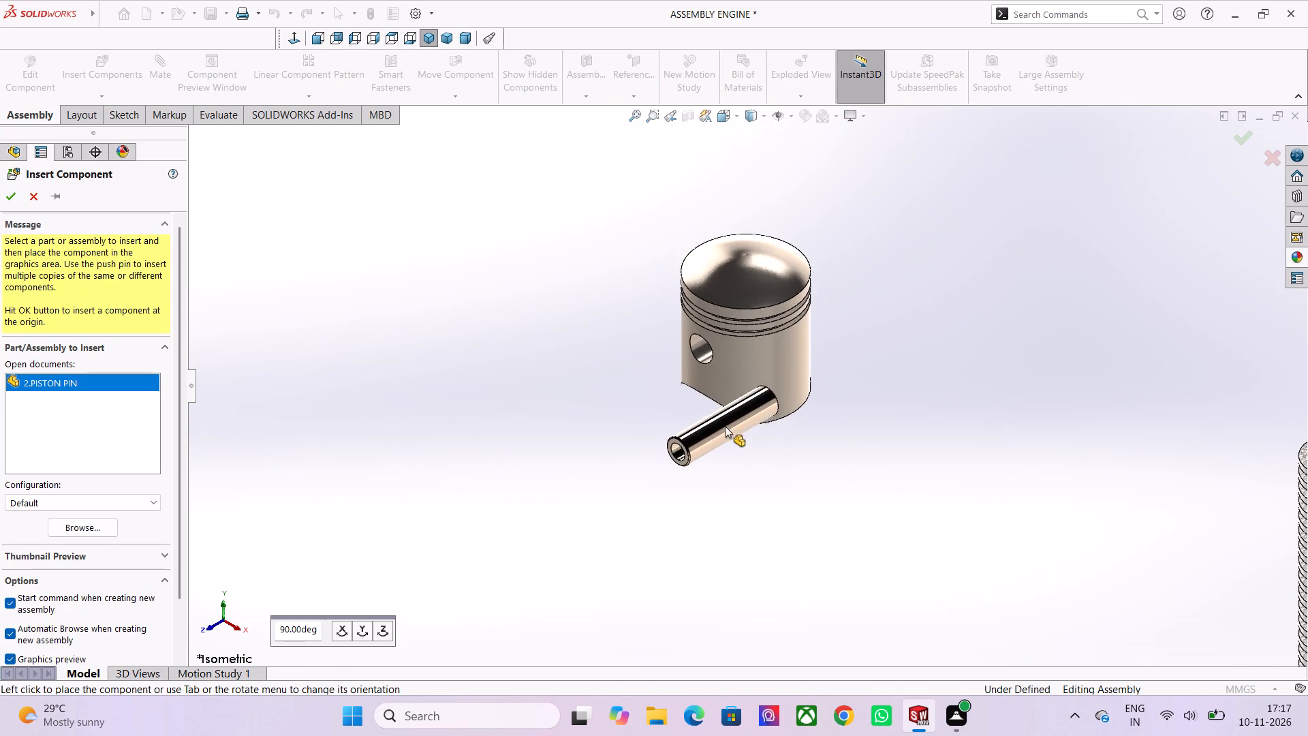
{"action": "scroll", "coordinate": [731, 425], "scroll_direction": "down", "scroll_amount": 7}
{"action": "scroll", "coordinate": [922, 477], "scroll_direction": "up", "scroll_amount": 2}
{"action": "scroll", "coordinate": [1084, 332], "scroll_direction": "up", "scroll_amount": 2}
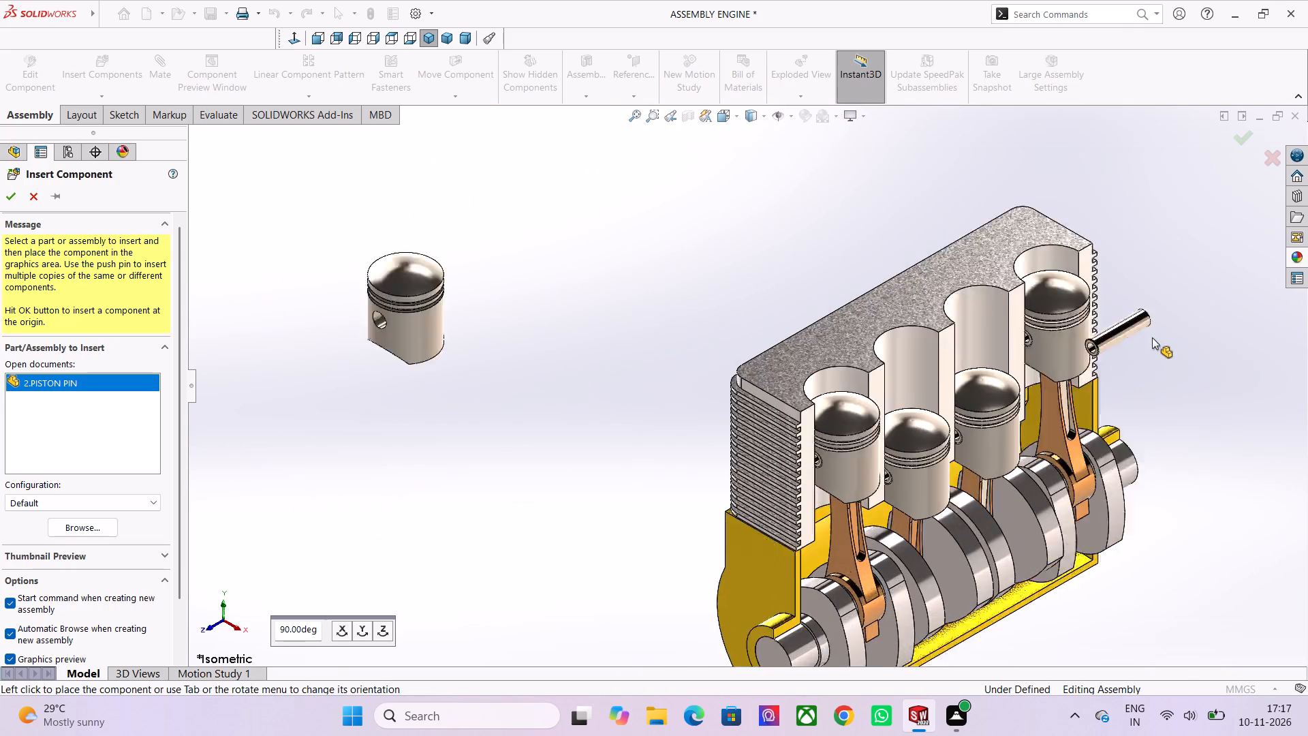
{"action": "scroll", "coordinate": [1152, 337], "scroll_direction": "up", "scroll_amount": 2}
{"action": "scroll", "coordinate": [1108, 348], "scroll_direction": "down", "scroll_amount": 2}
{"action": "scroll", "coordinate": [890, 433], "scroll_direction": "down", "scroll_amount": 3}
{"action": "scroll", "coordinate": [619, 450], "scroll_direction": "down", "scroll_amount": 2}
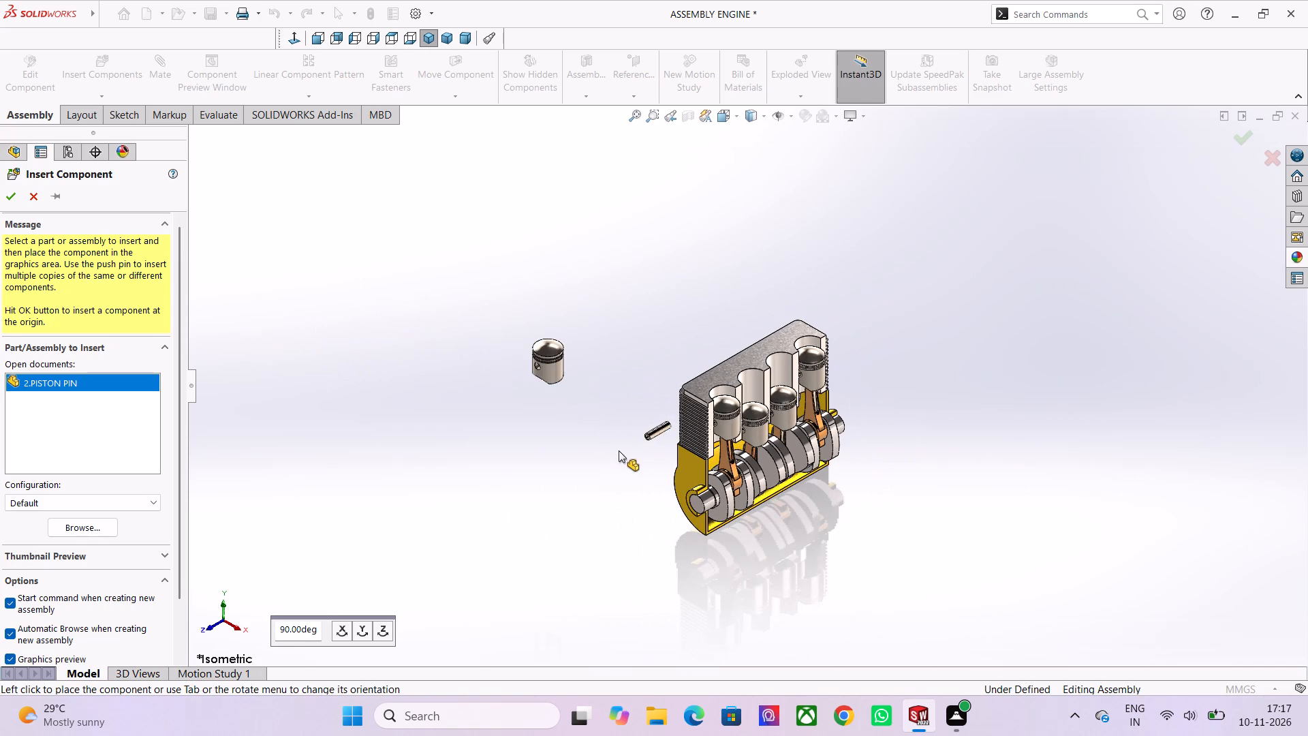
Examine the unplaced piston pin preview around the loose piston's crown and side hole, both near and far.
{"action": "scroll", "coordinate": [619, 450], "scroll_direction": "up", "scroll_amount": 3}
{"action": "scroll", "coordinate": [510, 287], "scroll_direction": "up", "scroll_amount": 1}
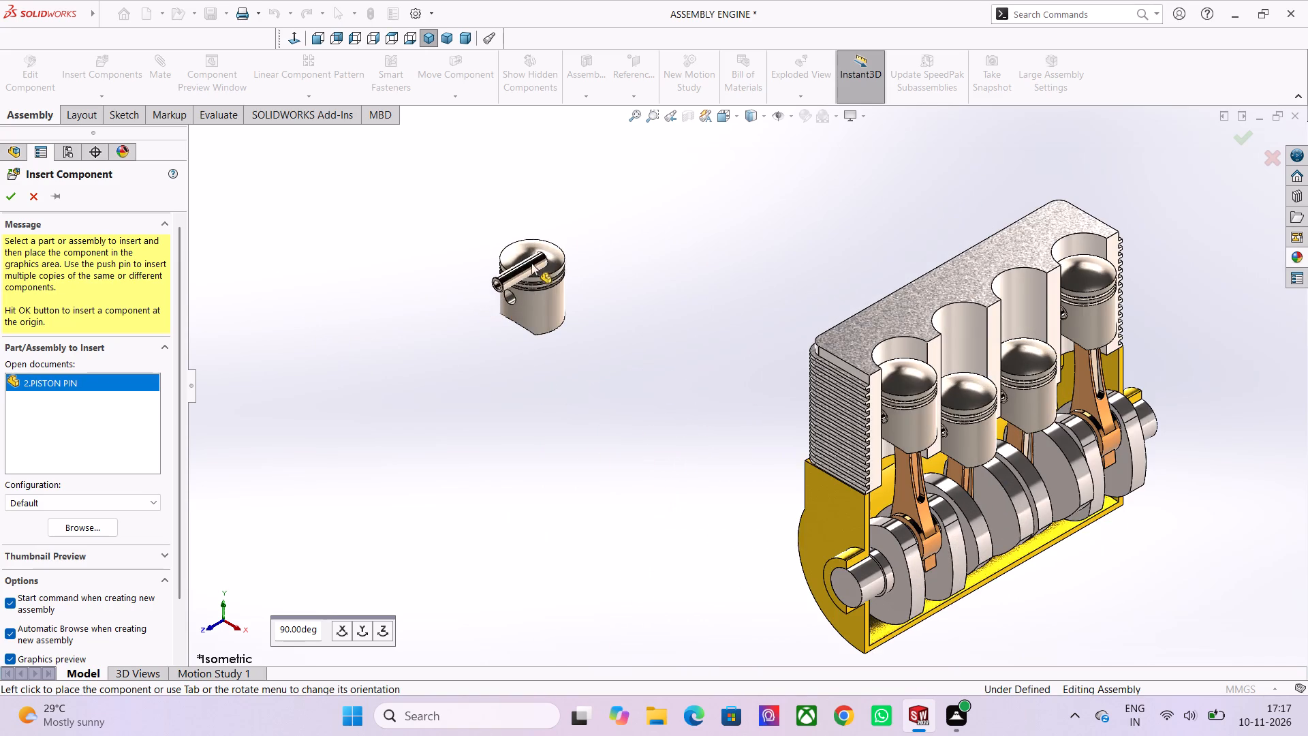
{"action": "scroll", "coordinate": [591, 374], "scroll_direction": "up", "scroll_amount": 3}
{"action": "scroll", "coordinate": [549, 232], "scroll_direction": "down", "scroll_amount": 2}
{"action": "scroll", "coordinate": [501, 171], "scroll_direction": "down", "scroll_amount": 1}
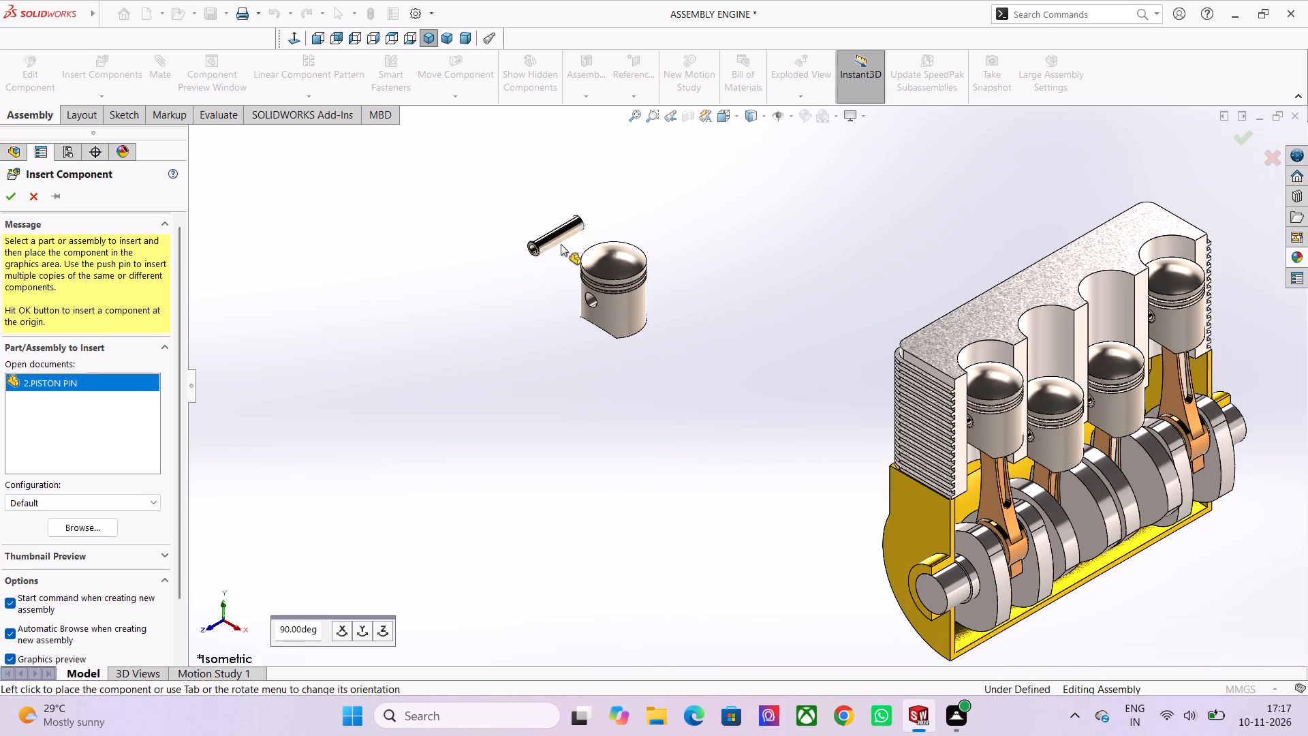
{"action": "scroll", "coordinate": [674, 239], "scroll_direction": "up", "scroll_amount": 1}
{"action": "scroll", "coordinate": [627, 301], "scroll_direction": "up", "scroll_amount": 7}
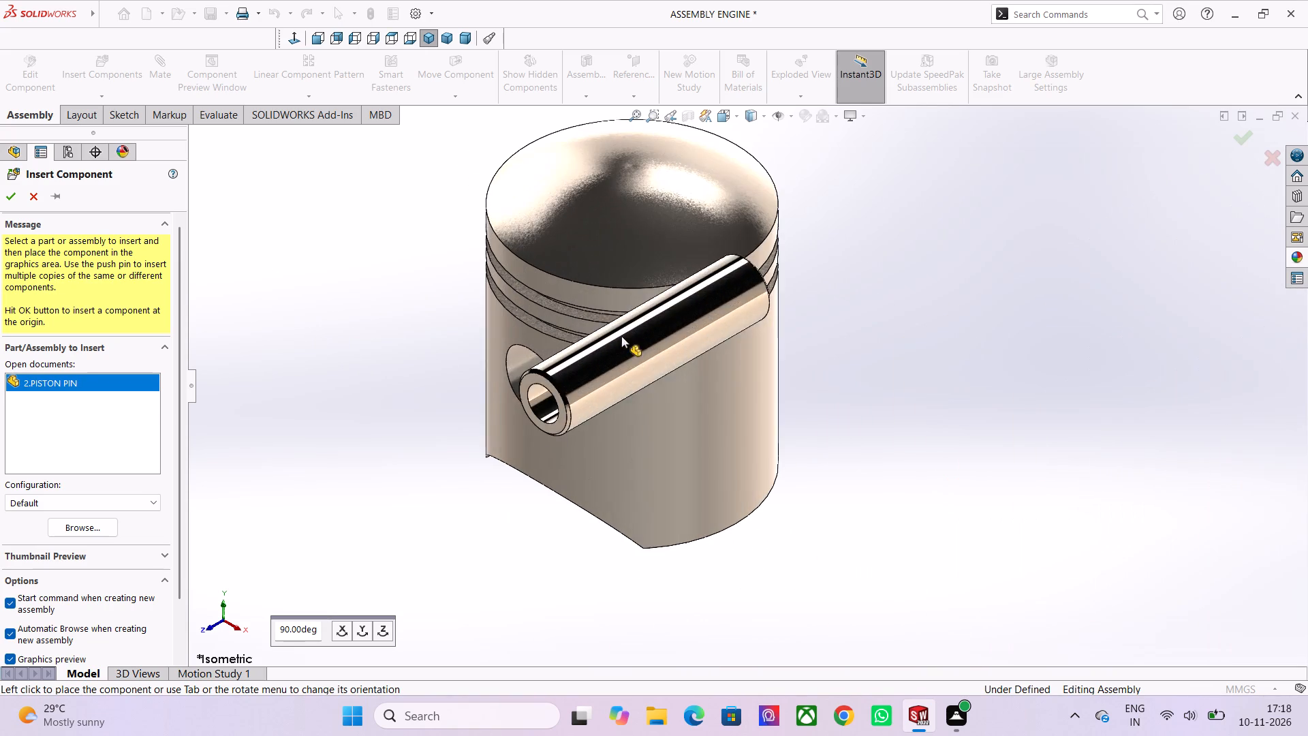
{"action": "scroll", "coordinate": [402, 495], "scroll_direction": "down", "scroll_amount": 3}
{"action": "scroll", "coordinate": [476, 504], "scroll_direction": "down", "scroll_amount": 2}
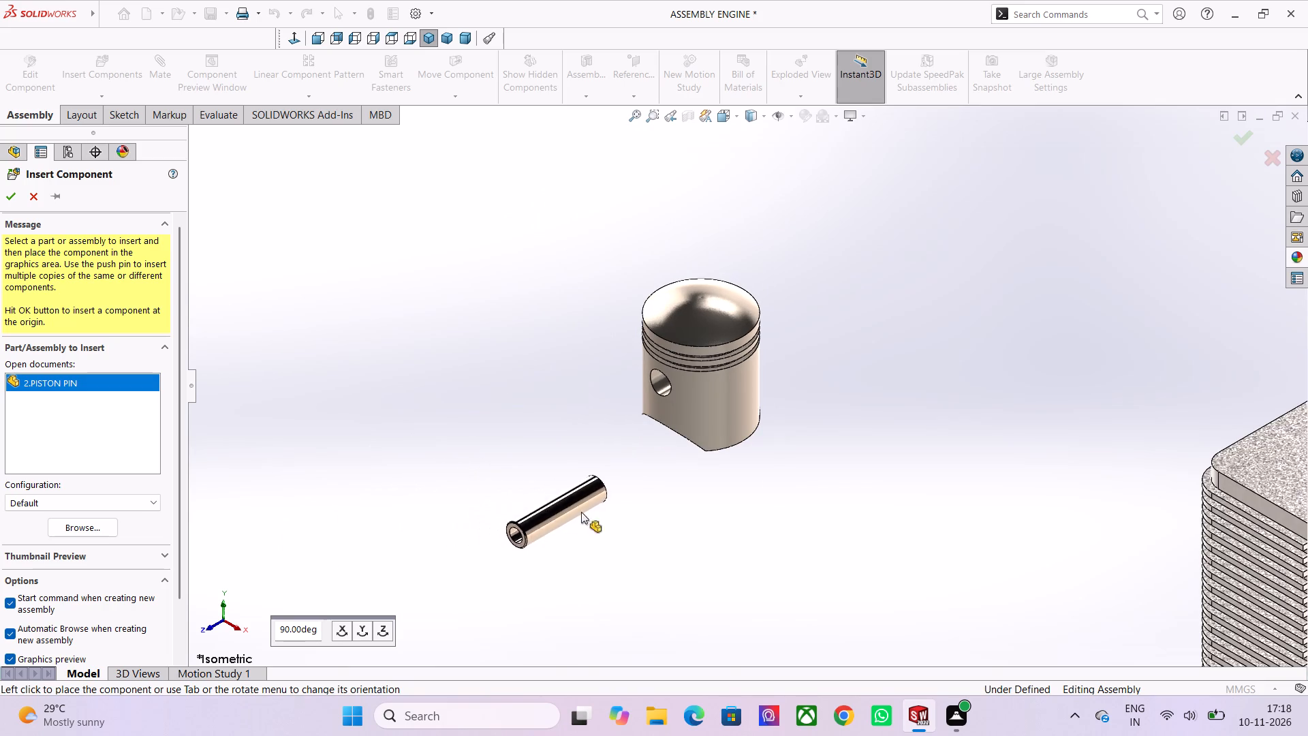
Inspect the unplaced piston pin preview close up against the loose piston's pin hole, checking how the two line up.
{"action": "scroll", "coordinate": [785, 430], "scroll_direction": "up", "scroll_amount": 2}
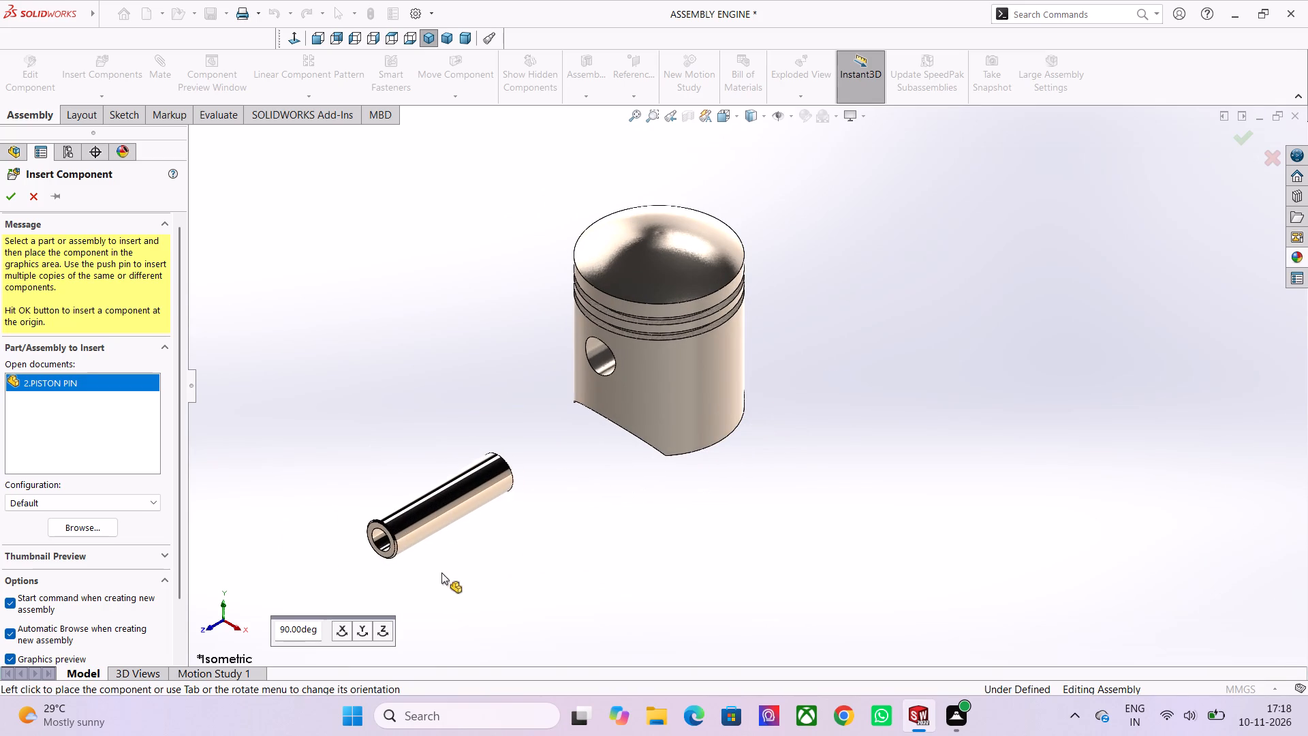
{"action": "scroll", "coordinate": [576, 415], "scroll_direction": "down", "scroll_amount": 2}
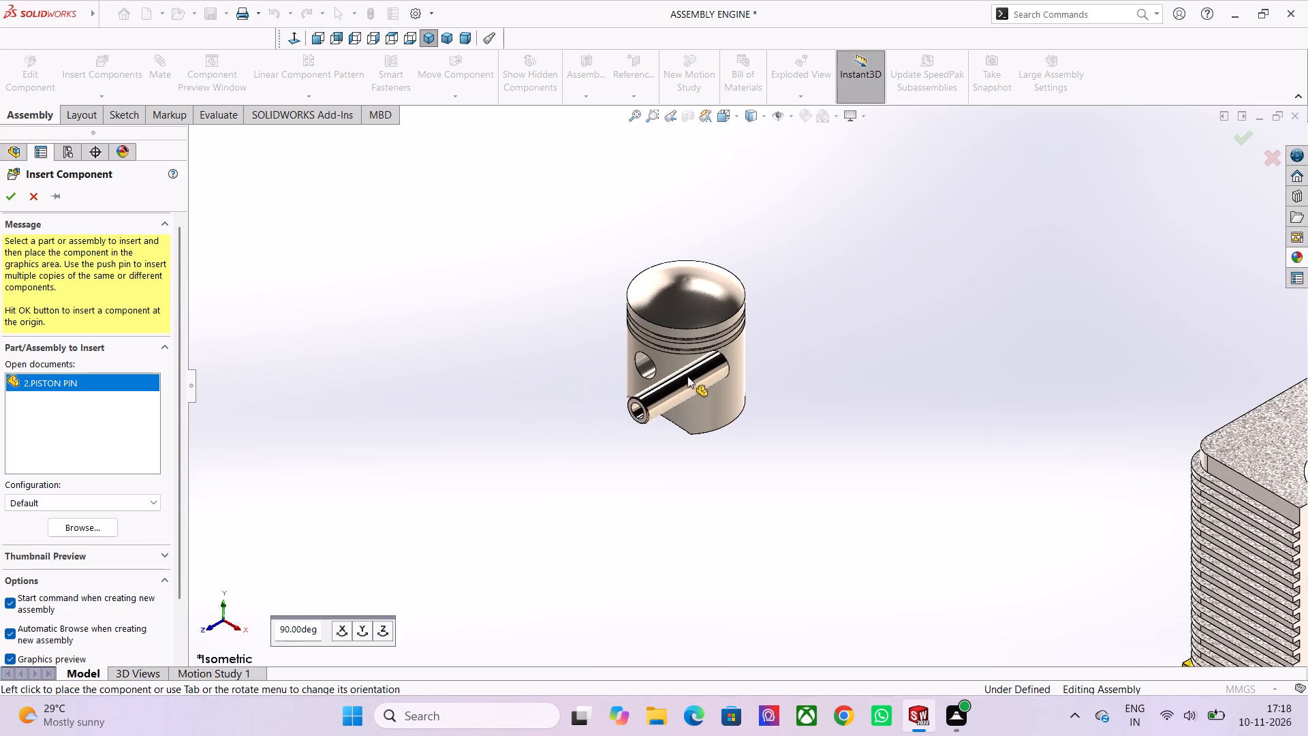
{"action": "scroll", "coordinate": [730, 335], "scroll_direction": "up", "scroll_amount": 3}
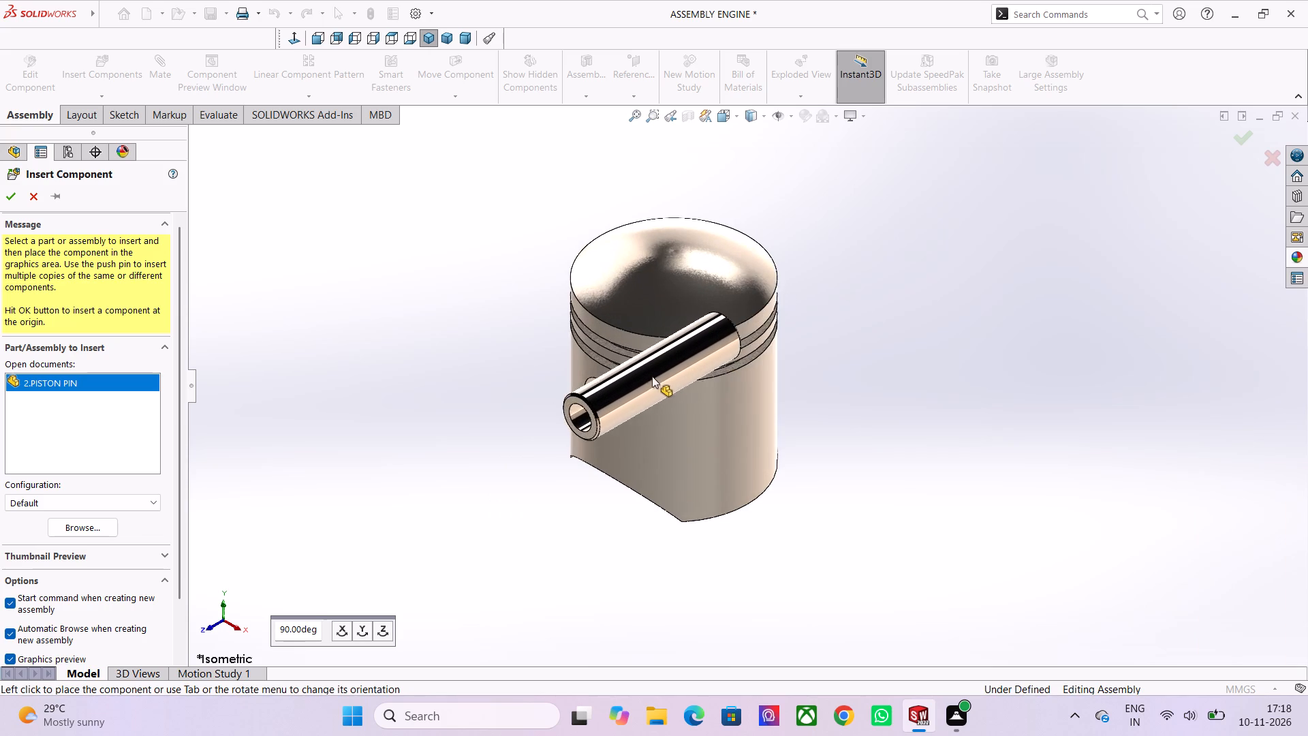
{"action": "scroll", "coordinate": [652, 377], "scroll_direction": "up", "scroll_amount": 3}
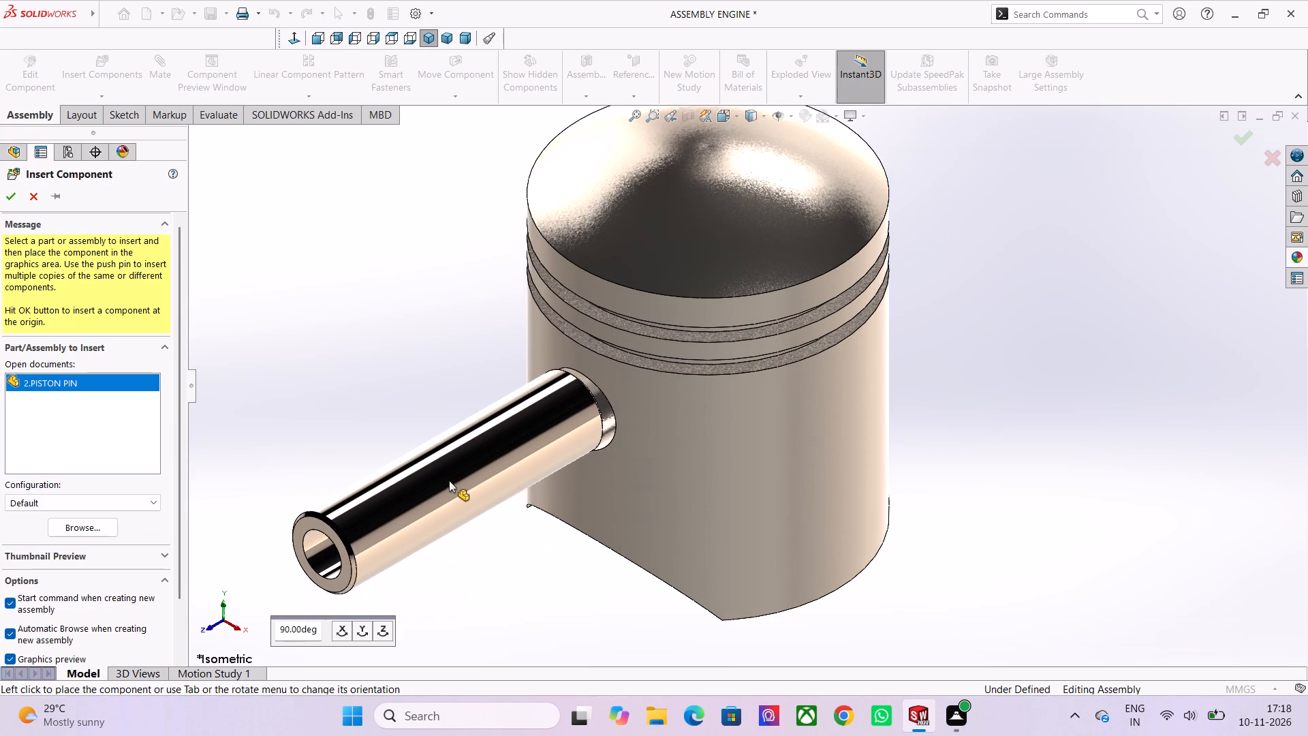
{"action": "scroll", "coordinate": [449, 480], "scroll_direction": "up", "scroll_amount": 2}
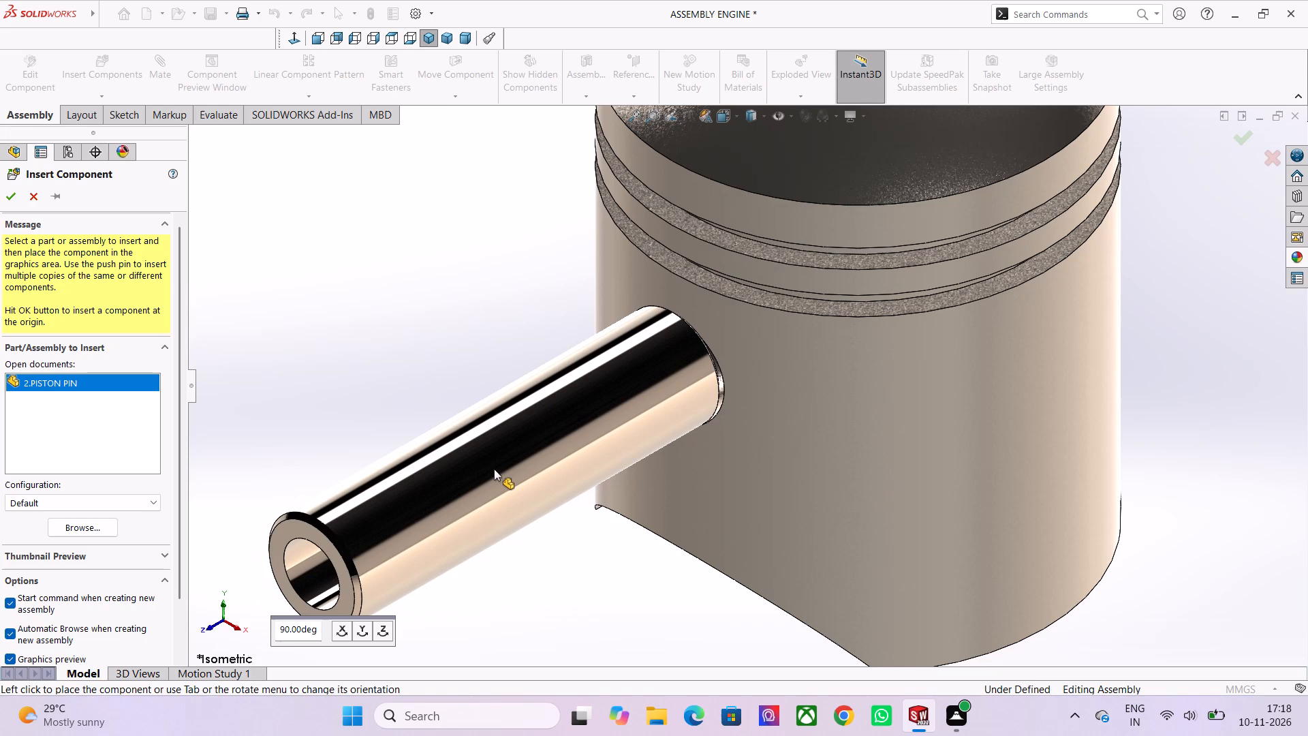
{"action": "scroll", "coordinate": [494, 469], "scroll_direction": "down", "scroll_amount": 1}
{"action": "scroll", "coordinate": [494, 469], "scroll_direction": "up", "scroll_amount": 1}
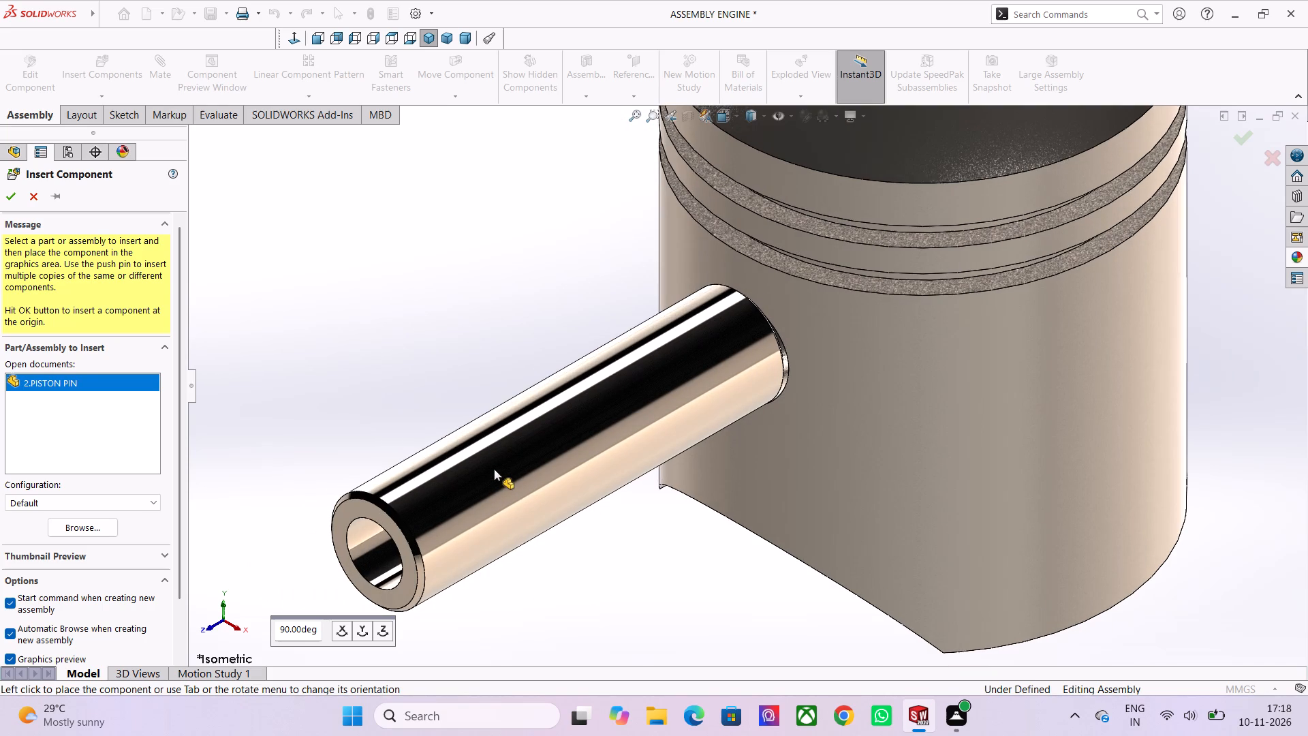
{"action": "scroll", "coordinate": [494, 469], "scroll_direction": "down", "scroll_amount": 2}
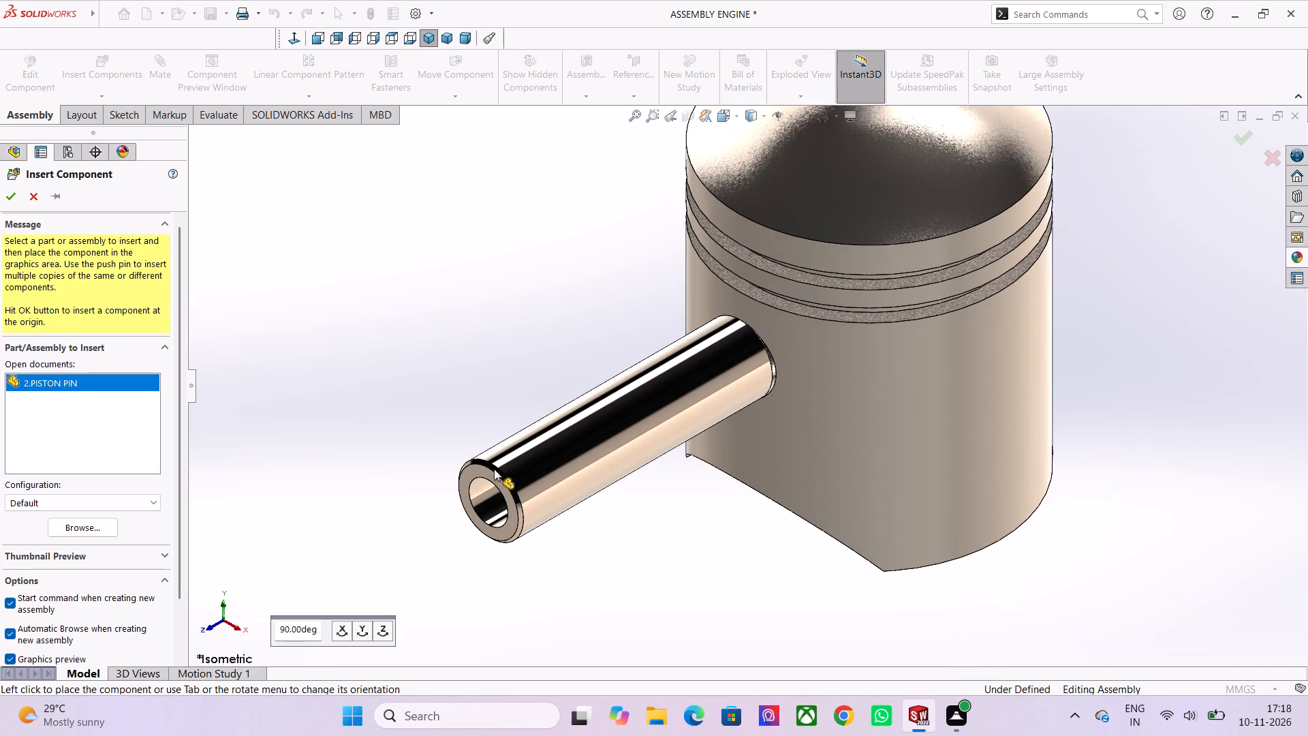
Examine the unplaced piston pin preview close up against the loose piston's side hole and ring grooves.
{"action": "scroll", "coordinate": [760, 409], "scroll_direction": "down", "scroll_amount": 3}
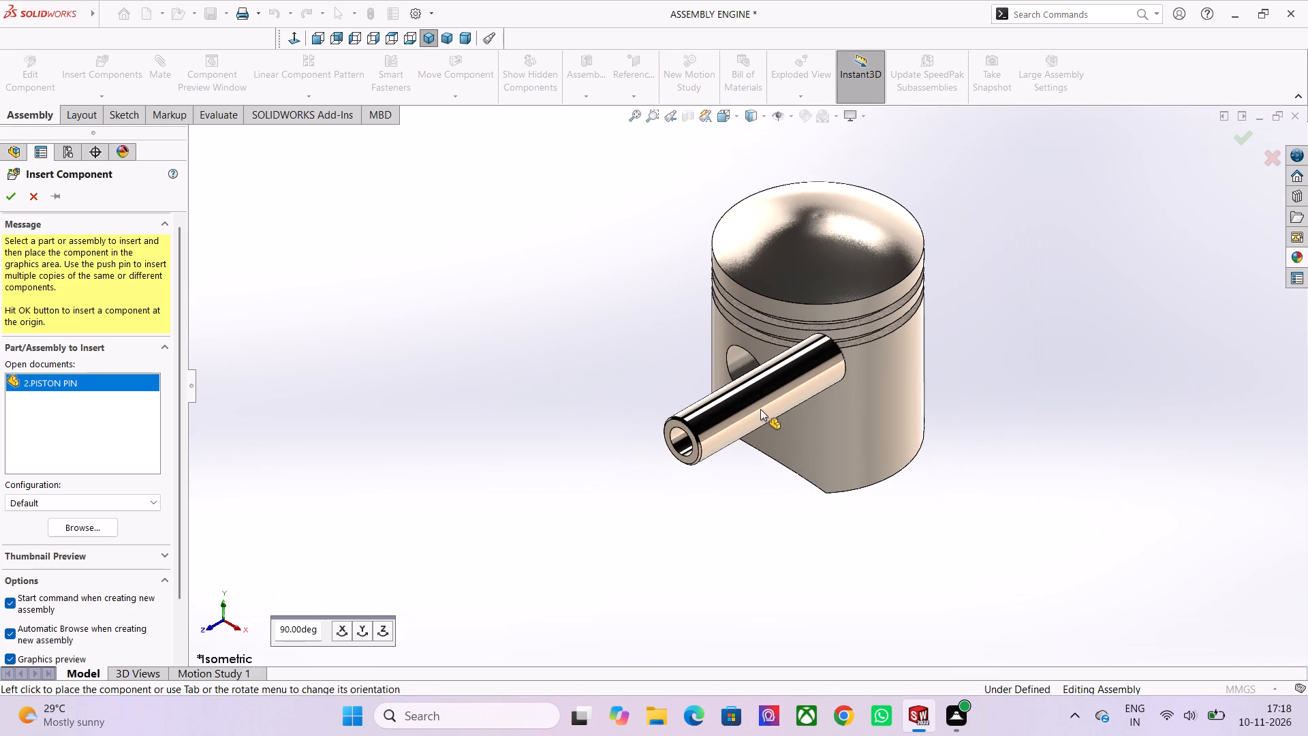
{"action": "scroll", "coordinate": [760, 409], "scroll_direction": "down", "scroll_amount": 2}
{"action": "scroll", "coordinate": [842, 348], "scroll_direction": "up", "scroll_amount": 4}
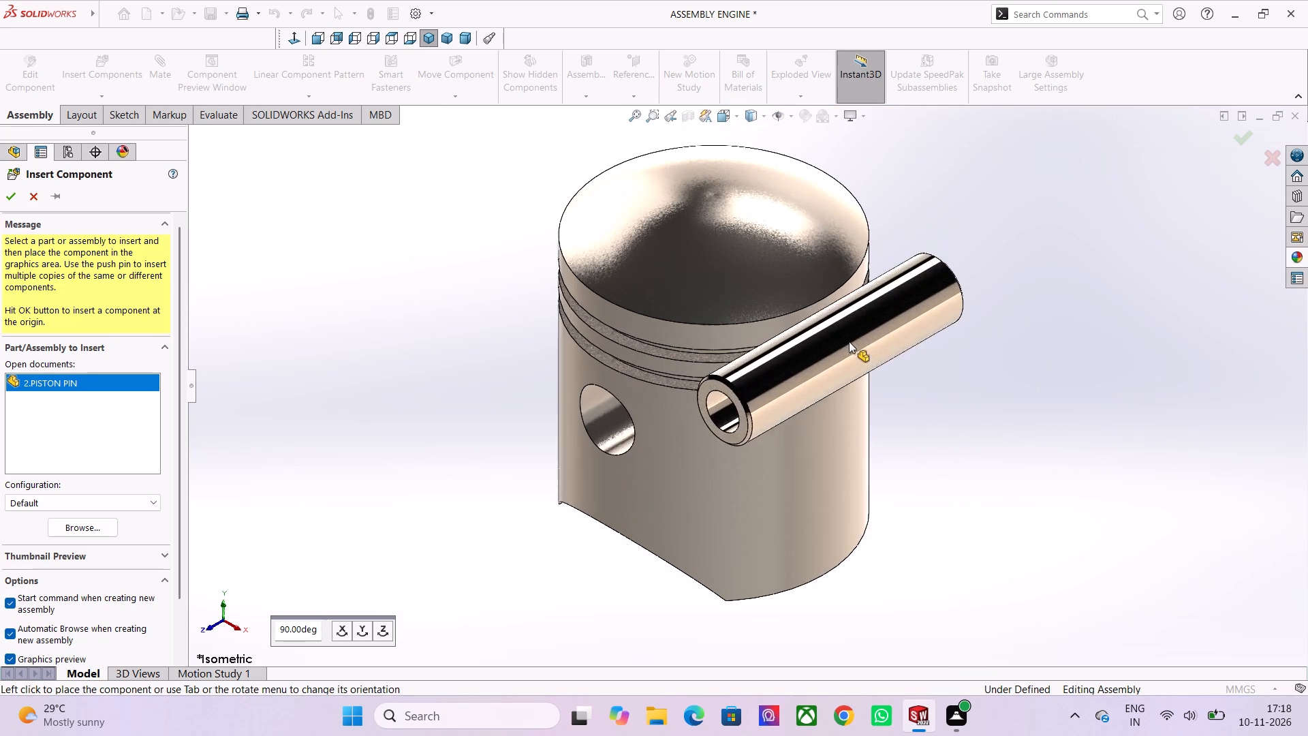
{"action": "scroll", "coordinate": [583, 386], "scroll_direction": "up", "scroll_amount": 2}
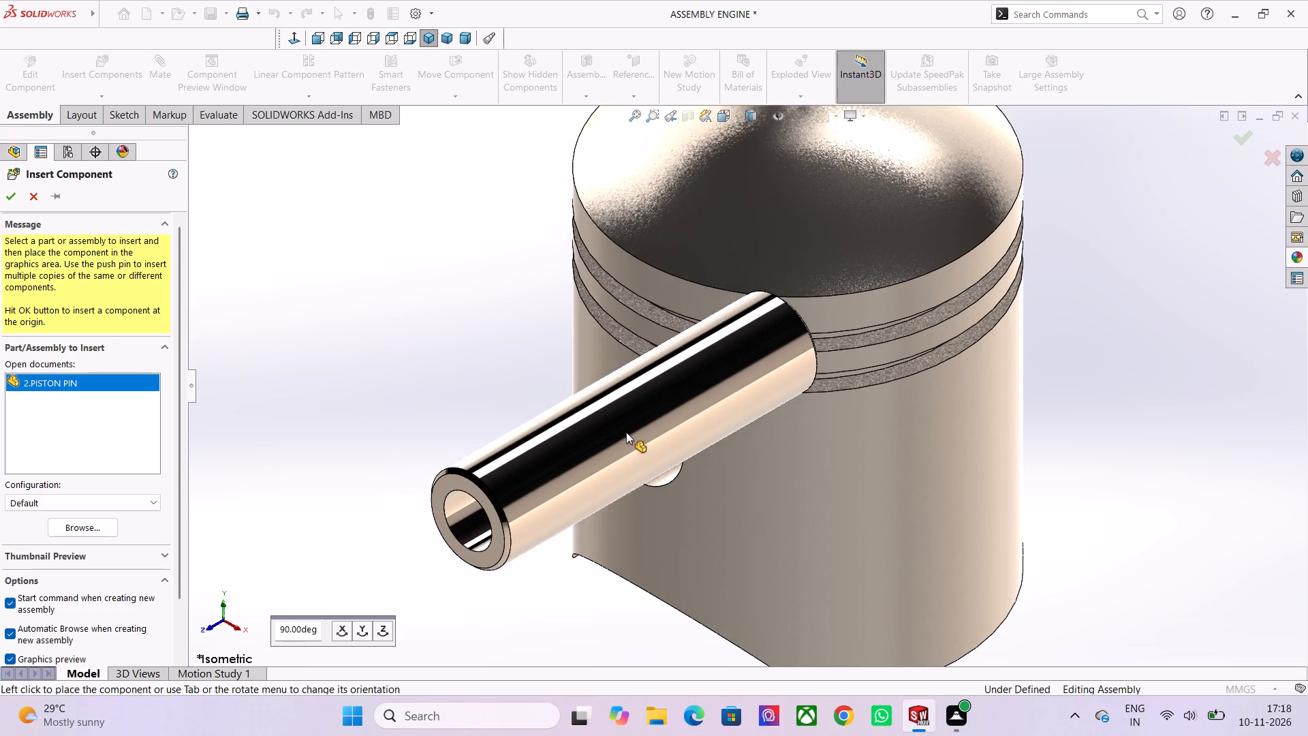
{"action": "scroll", "coordinate": [627, 432], "scroll_direction": "up", "scroll_amount": 3}
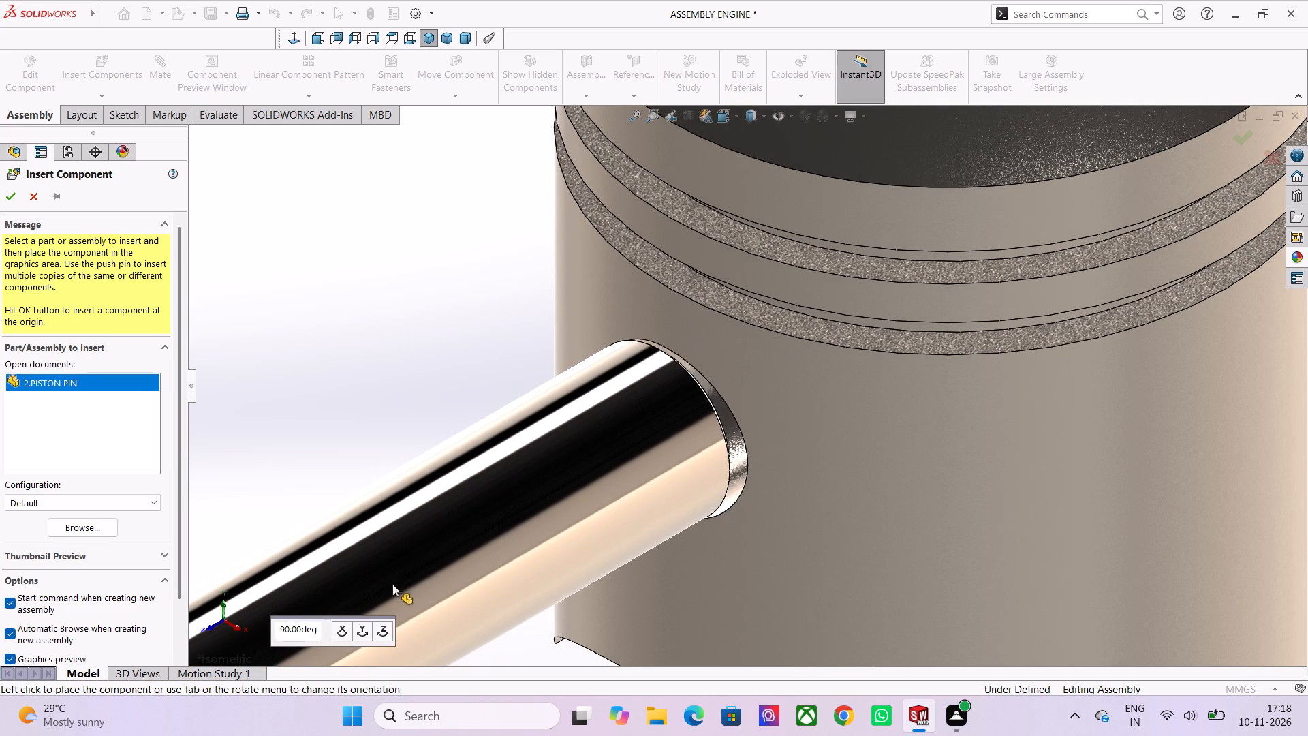
{"action": "scroll", "coordinate": [417, 592], "scroll_direction": "down", "scroll_amount": 3}
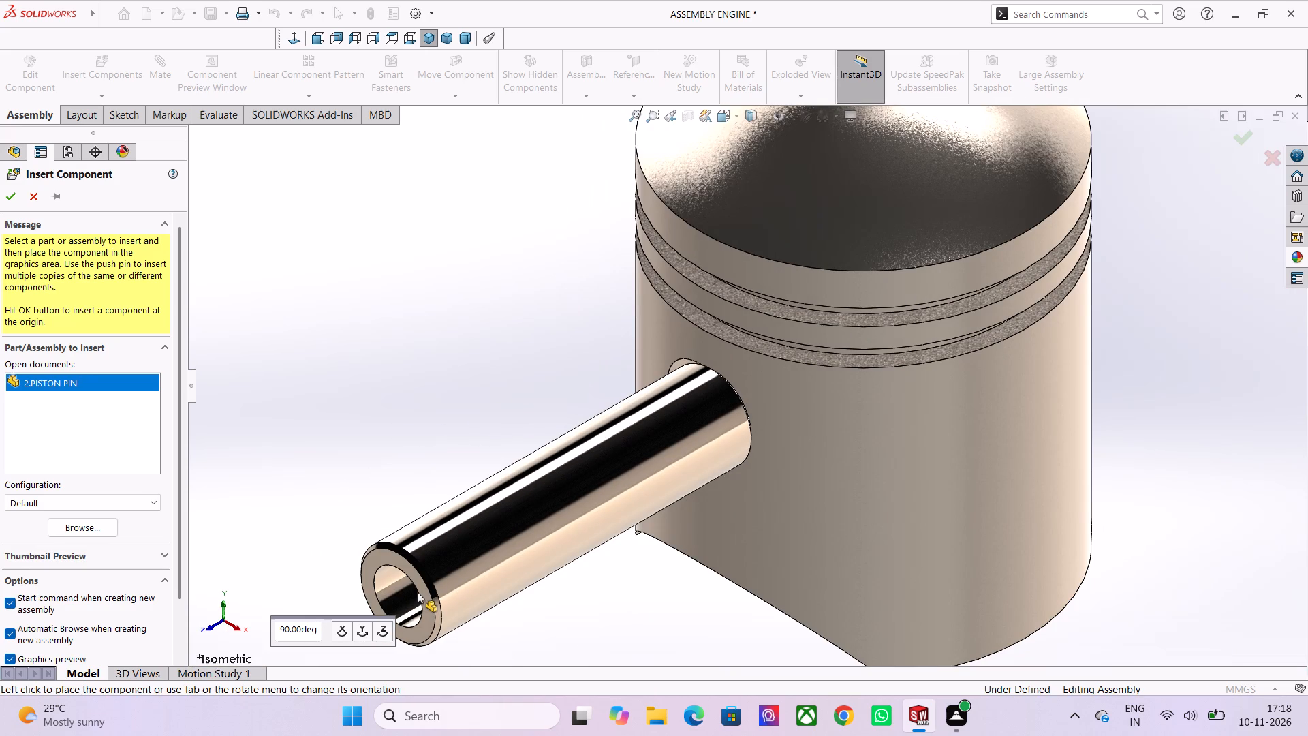
{"action": "scroll", "coordinate": [486, 696], "scroll_direction": "down", "scroll_amount": 3}
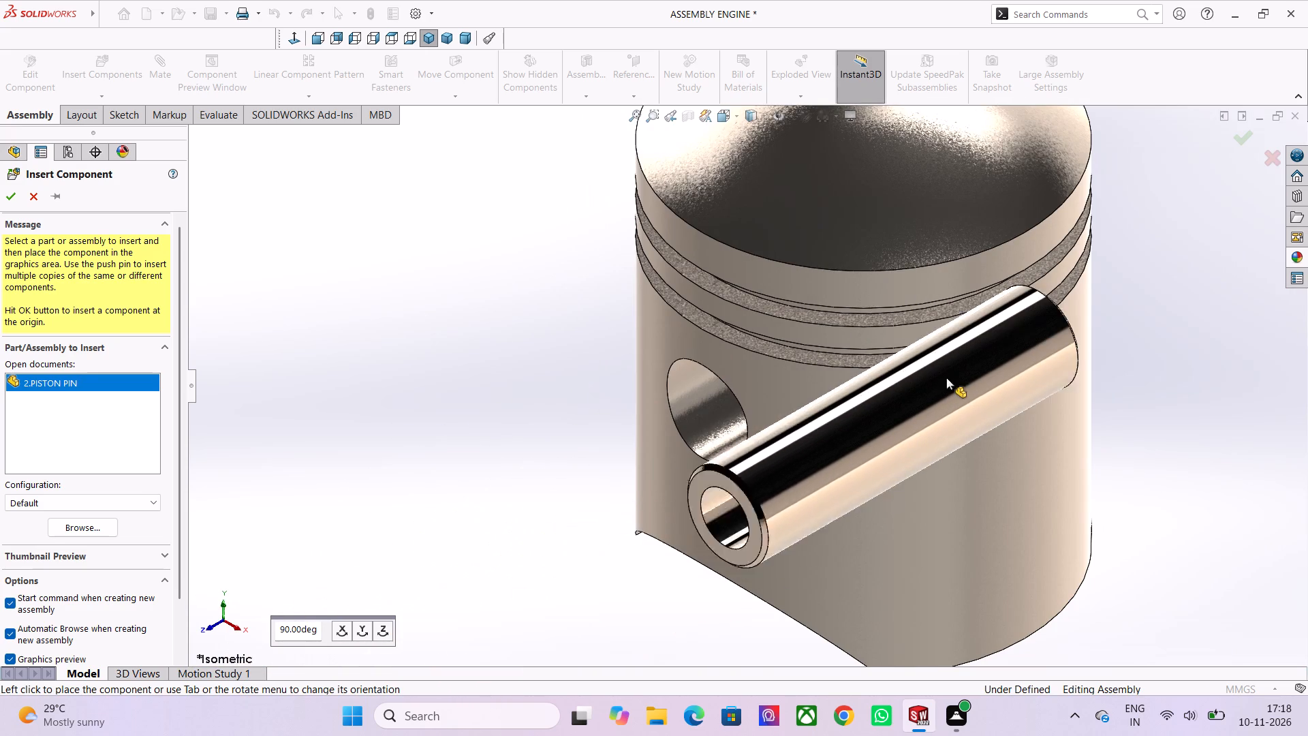
{"action": "scroll", "coordinate": [903, 694], "scroll_direction": "down", "scroll_amount": 4}
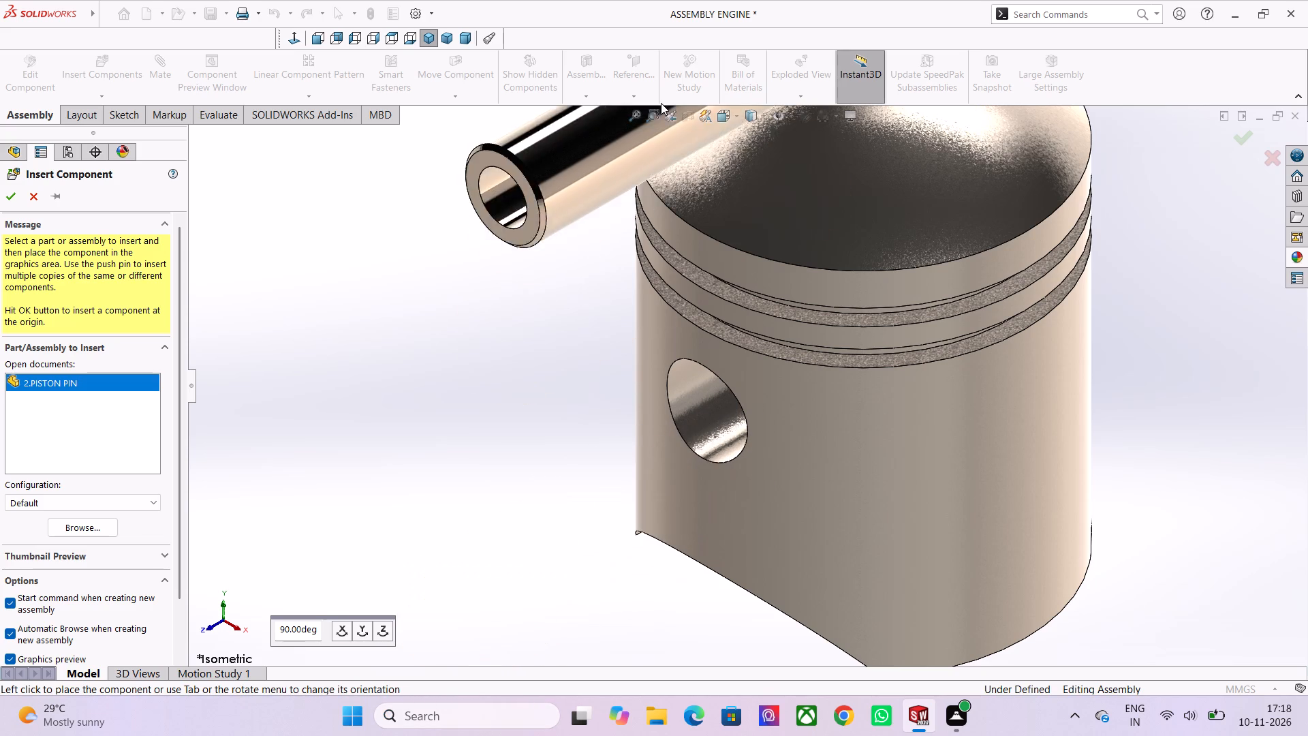
{"action": "scroll", "coordinate": [651, 456], "scroll_direction": "down", "scroll_amount": 3}
{"action": "scroll", "coordinate": [651, 456], "scroll_direction": "up", "scroll_amount": 2}
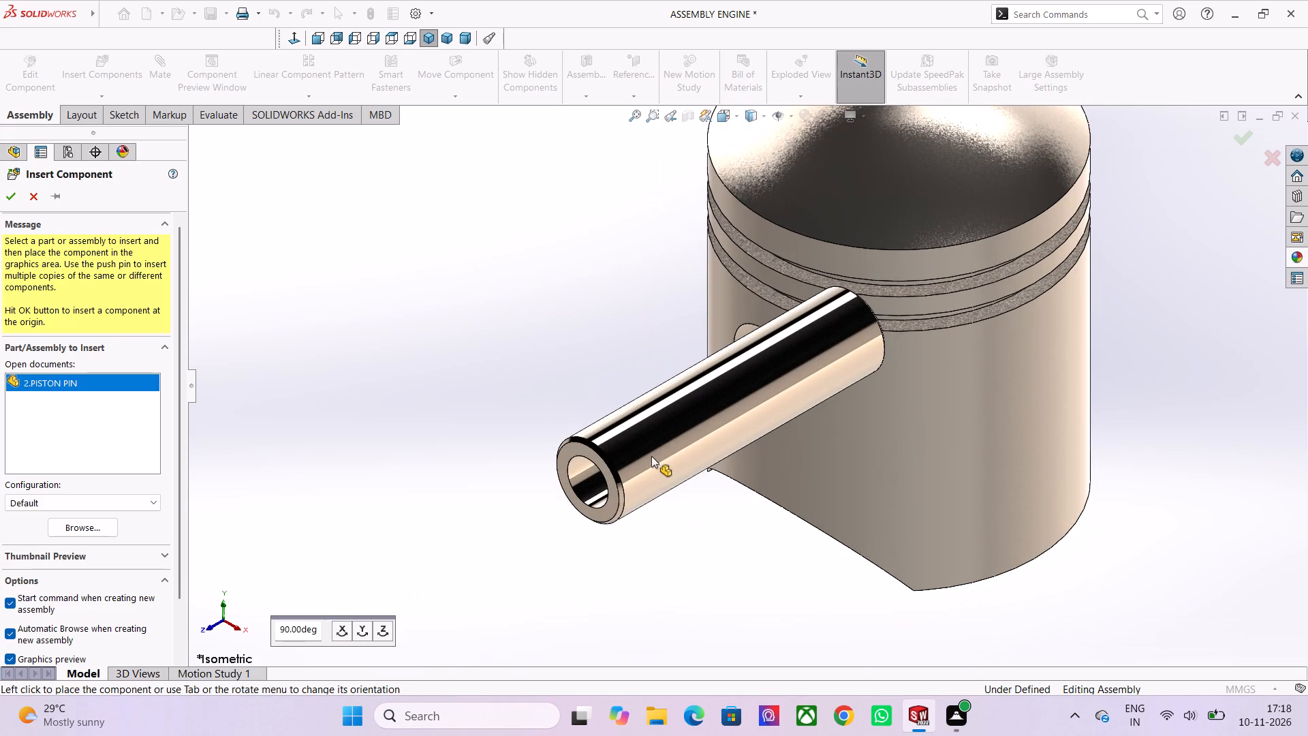
{"action": "scroll", "coordinate": [726, 273], "scroll_direction": "up", "scroll_amount": 3}
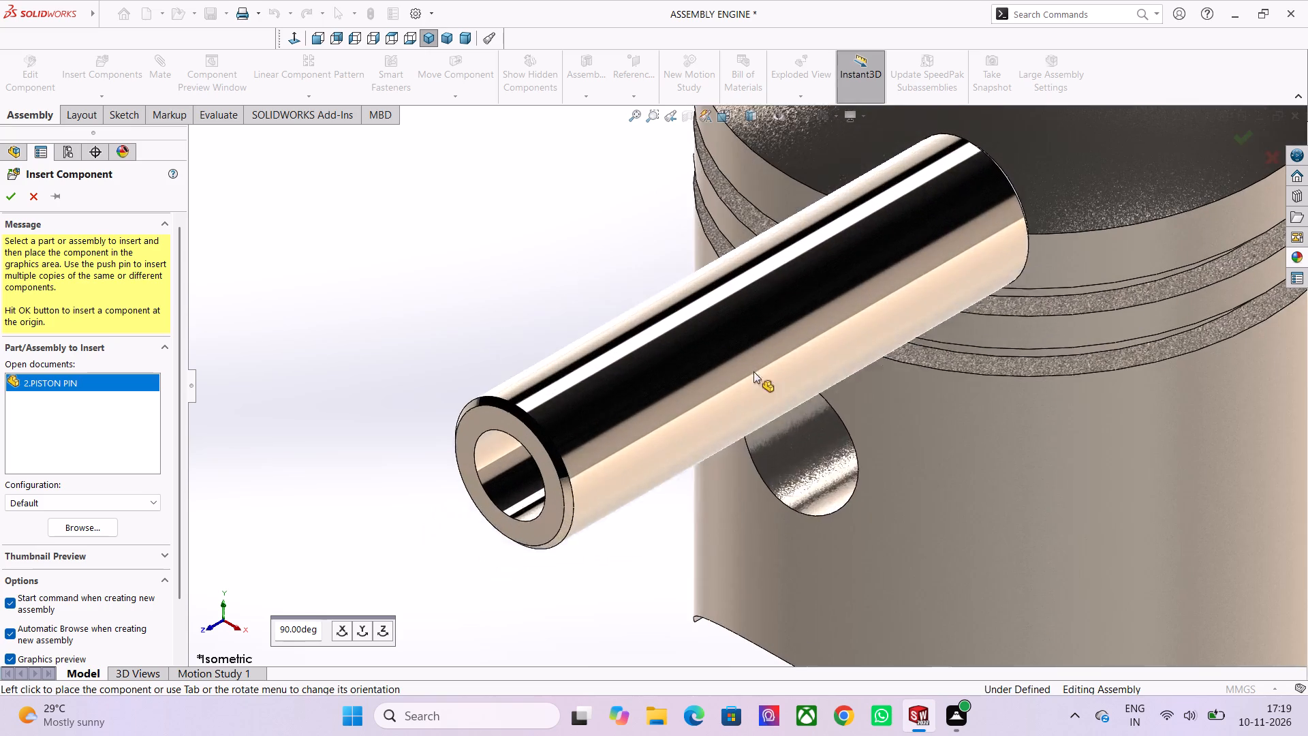
{"action": "scroll", "coordinate": [761, 391], "scroll_direction": "down", "scroll_amount": 4}
{"action": "scroll", "coordinate": [643, 482], "scroll_direction": "up", "scroll_amount": 4}
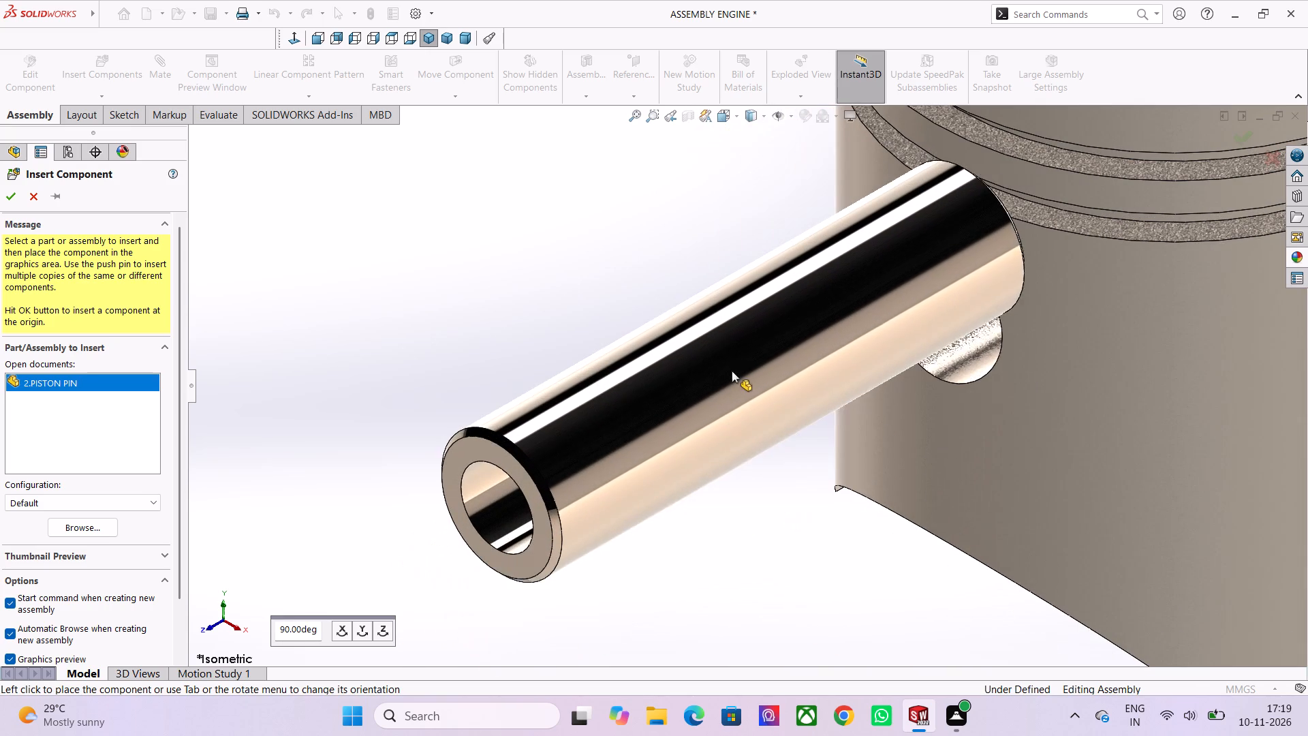
{"action": "scroll", "coordinate": [669, 451], "scroll_direction": "down", "scroll_amount": 3}
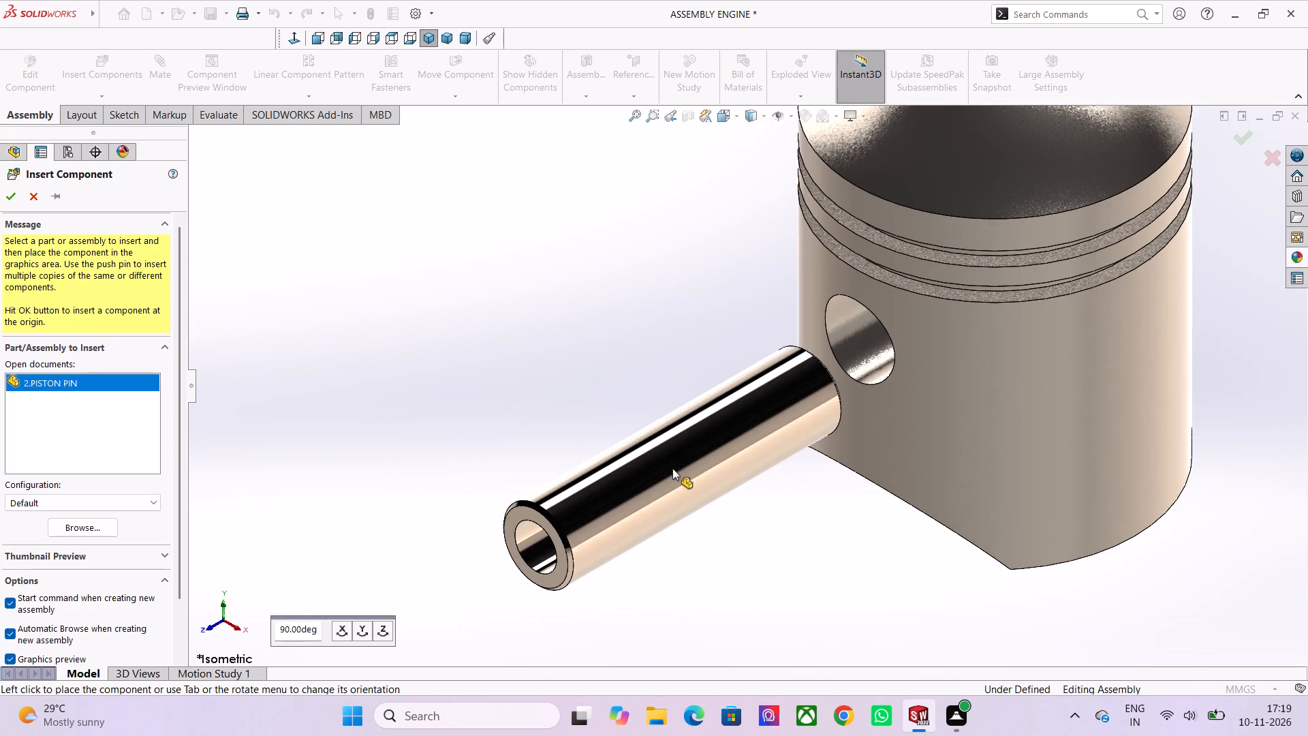
Inspect the unplaced piston pin preview beside and in front of the loose piston, viewing the whole piston.
{"action": "scroll", "coordinate": [593, 596], "scroll_direction": "down", "scroll_amount": 4}
{"action": "scroll", "coordinate": [816, 412], "scroll_direction": "up", "scroll_amount": 3}
{"action": "scroll", "coordinate": [943, 302], "scroll_direction": "down", "scroll_amount": 2}
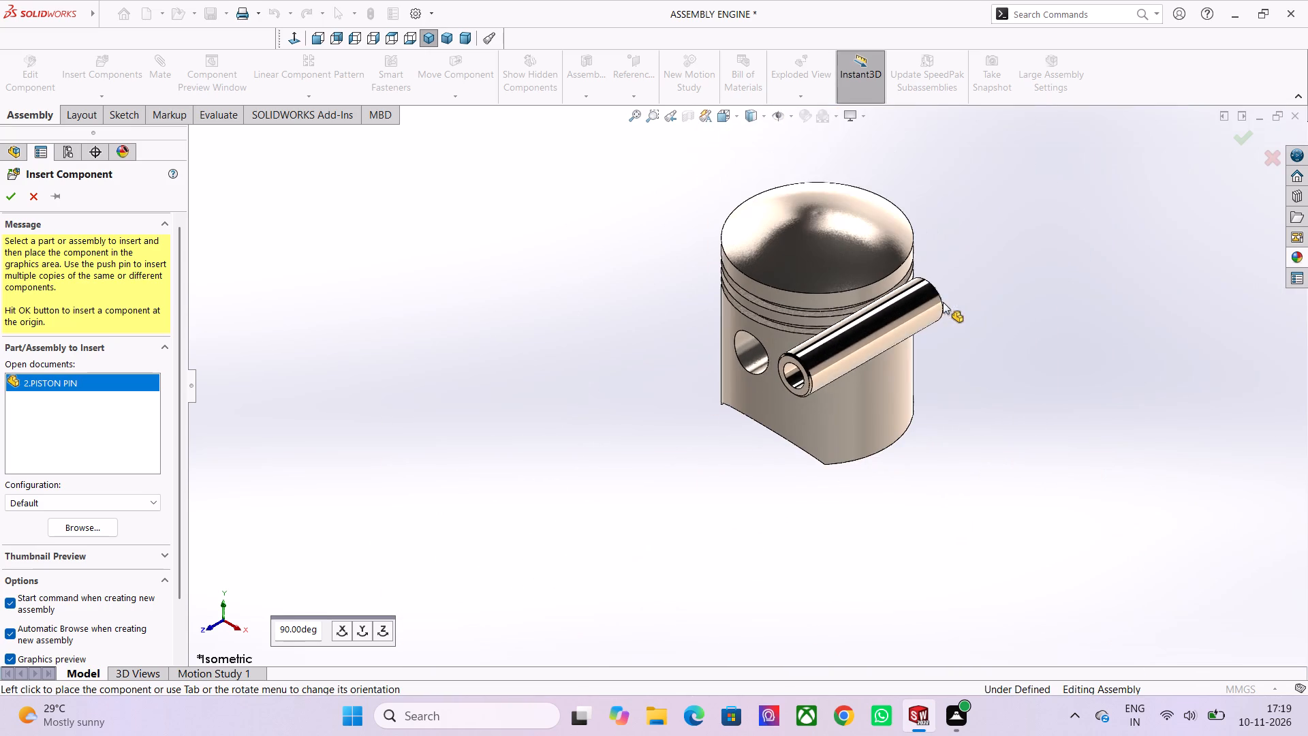
{"action": "scroll", "coordinate": [943, 302], "scroll_direction": "down", "scroll_amount": 1}
{"action": "scroll", "coordinate": [743, 354], "scroll_direction": "up", "scroll_amount": 3}
{"action": "scroll", "coordinate": [808, 339], "scroll_direction": "down", "scroll_amount": 3}
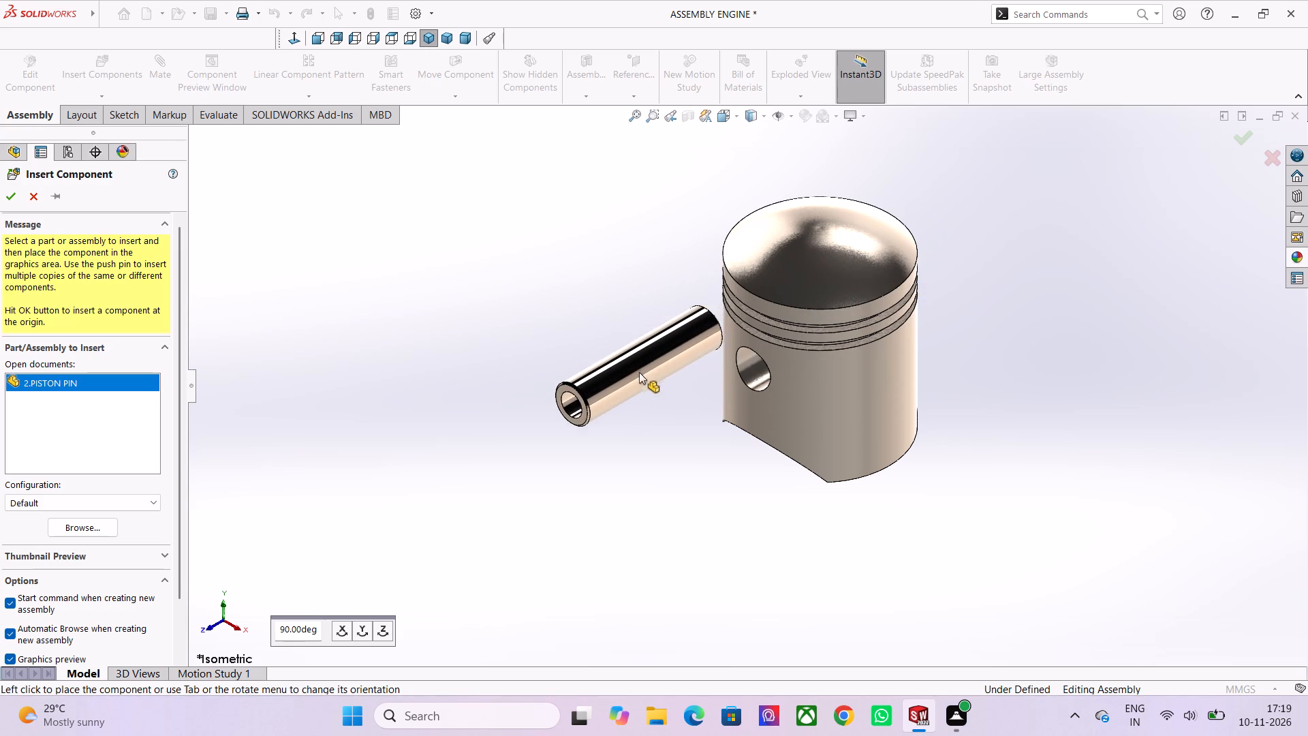
{"action": "scroll", "coordinate": [649, 404], "scroll_direction": "up", "scroll_amount": 3}
{"action": "scroll", "coordinate": [784, 388], "scroll_direction": "down", "scroll_amount": 2}
{"action": "scroll", "coordinate": [945, 316], "scroll_direction": "down", "scroll_amount": 2}
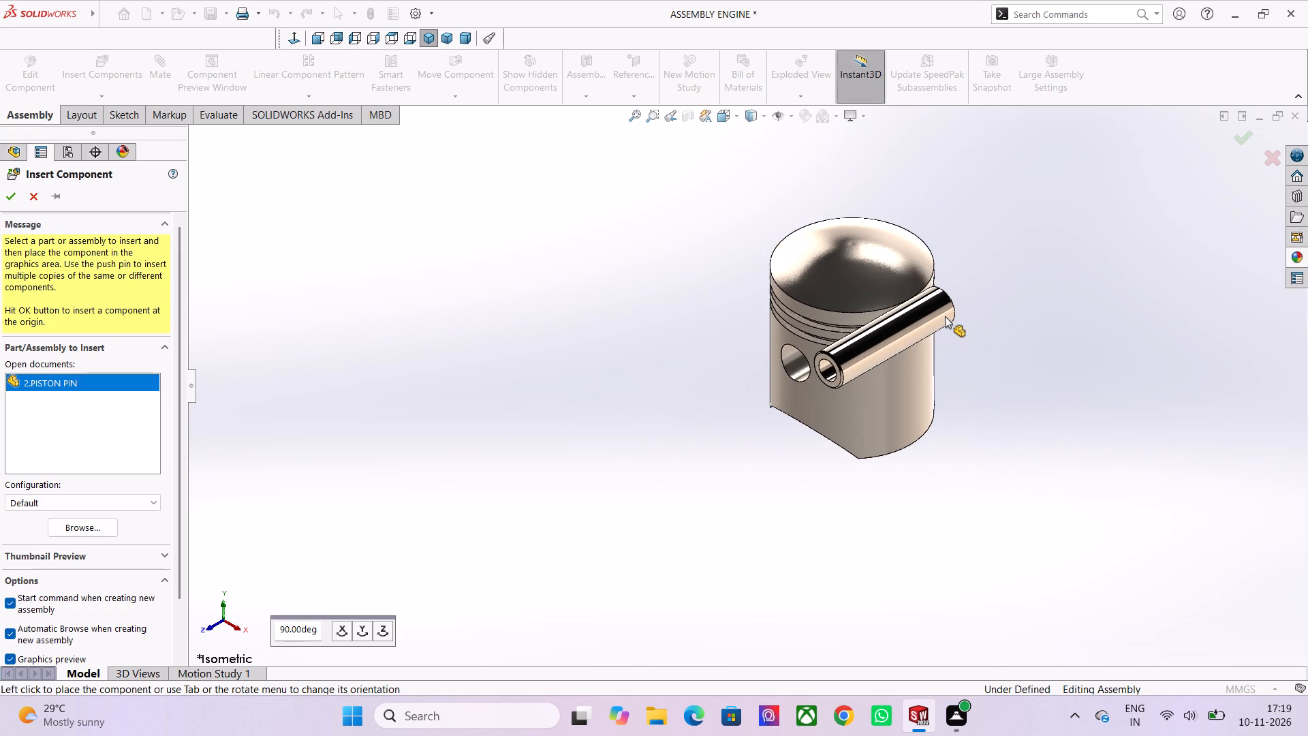
{"action": "scroll", "coordinate": [882, 307], "scroll_direction": "up", "scroll_amount": 2}
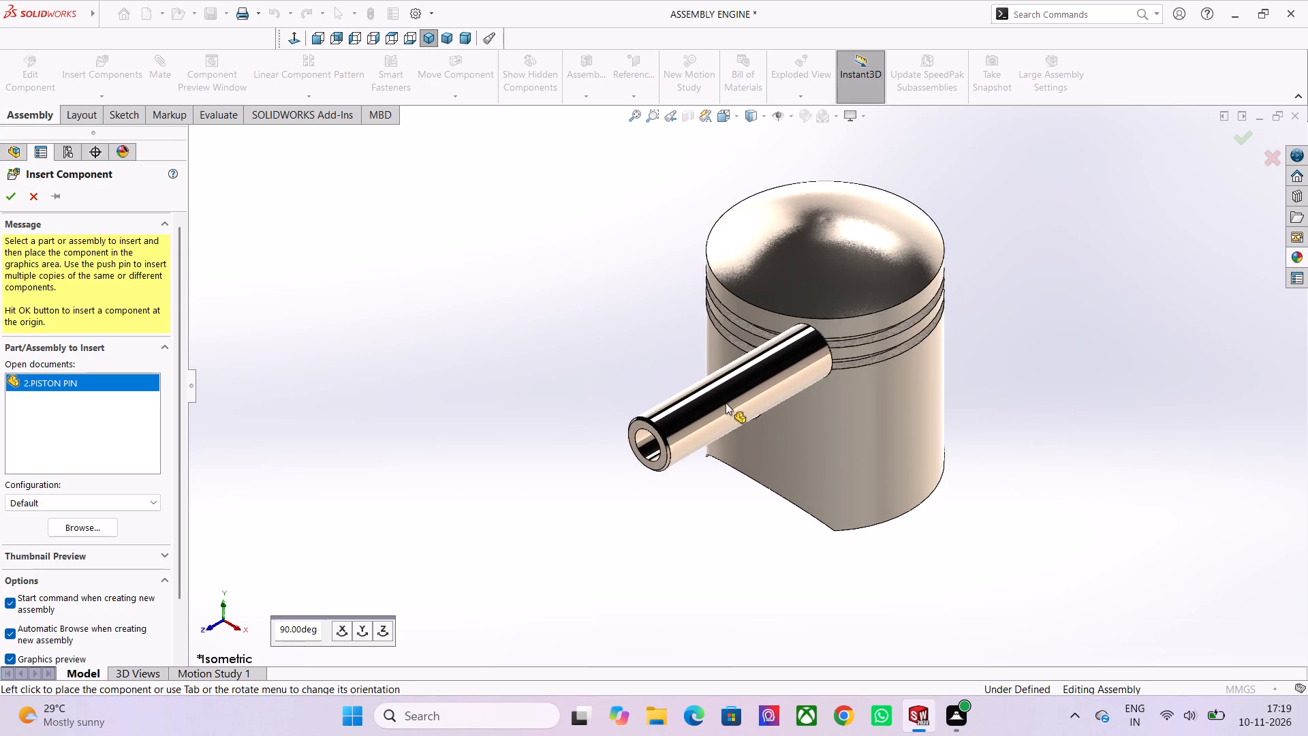
{"action": "scroll", "coordinate": [722, 407], "scroll_direction": "up", "scroll_amount": 7}
{"action": "scroll", "coordinate": [779, 378], "scroll_direction": "down", "scroll_amount": 7}
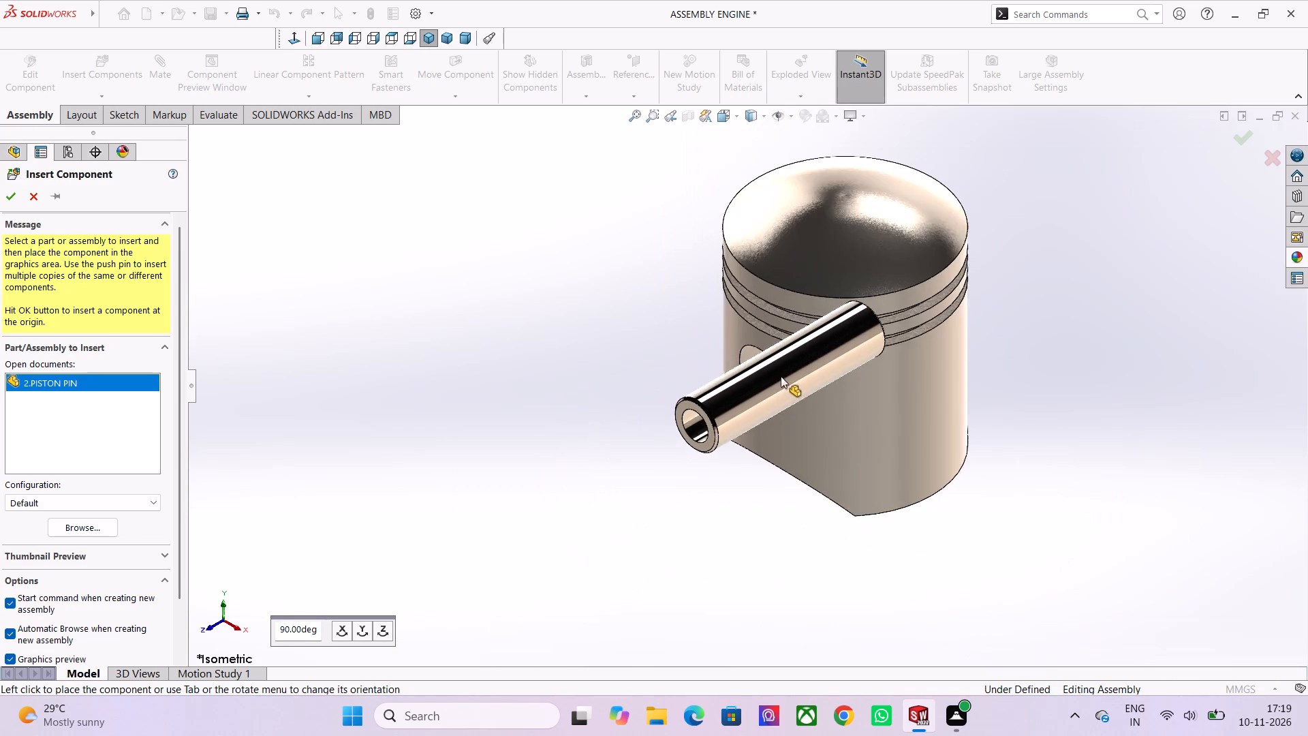
Compare the unplaced piston pin preview with the engine assembly's installed pistons and the loose piston.
{"action": "scroll", "coordinate": [781, 375], "scroll_direction": "down", "scroll_amount": 7}
{"action": "scroll", "coordinate": [899, 439], "scroll_direction": "down", "scroll_amount": 3}
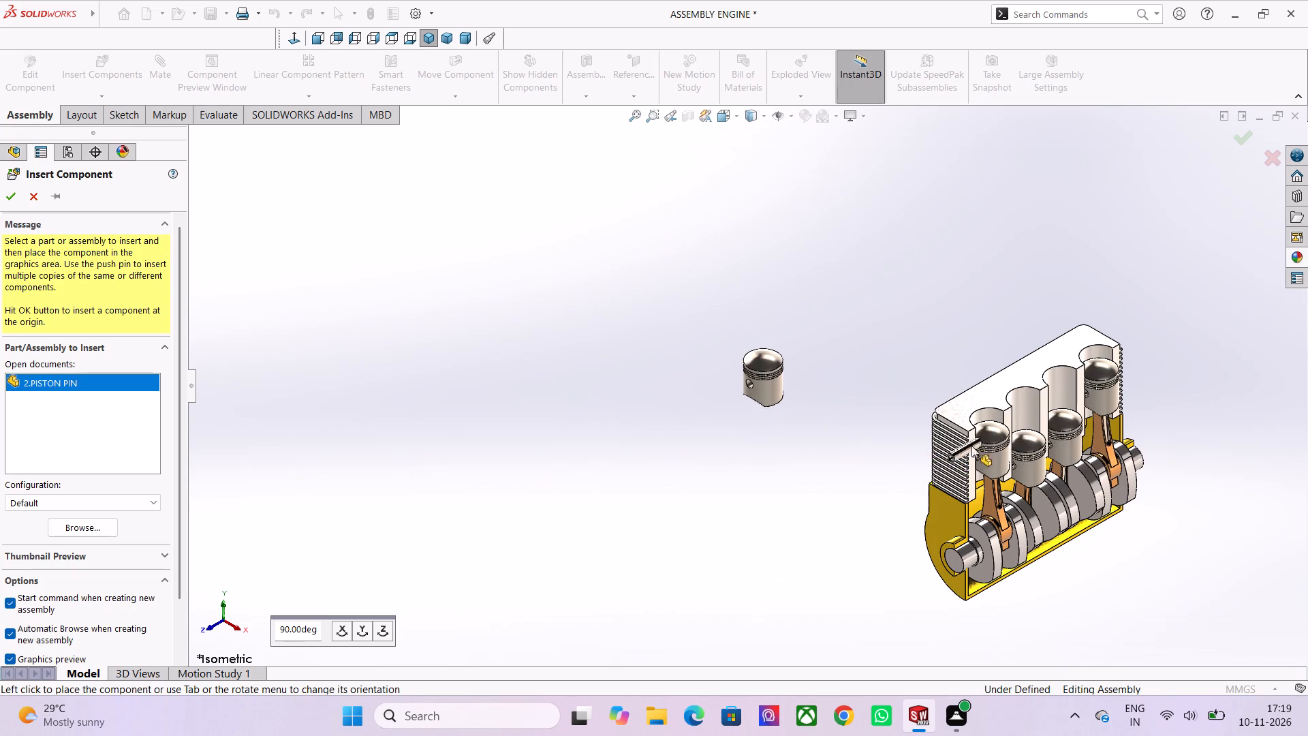
{"action": "scroll", "coordinate": [1307, 418], "scroll_direction": "up", "scroll_amount": 4}
{"action": "scroll", "coordinate": [1137, 398], "scroll_direction": "up", "scroll_amount": 3}
{"action": "scroll", "coordinate": [549, 322], "scroll_direction": "down", "scroll_amount": 3}
{"action": "scroll", "coordinate": [805, 456], "scroll_direction": "up", "scroll_amount": 3}
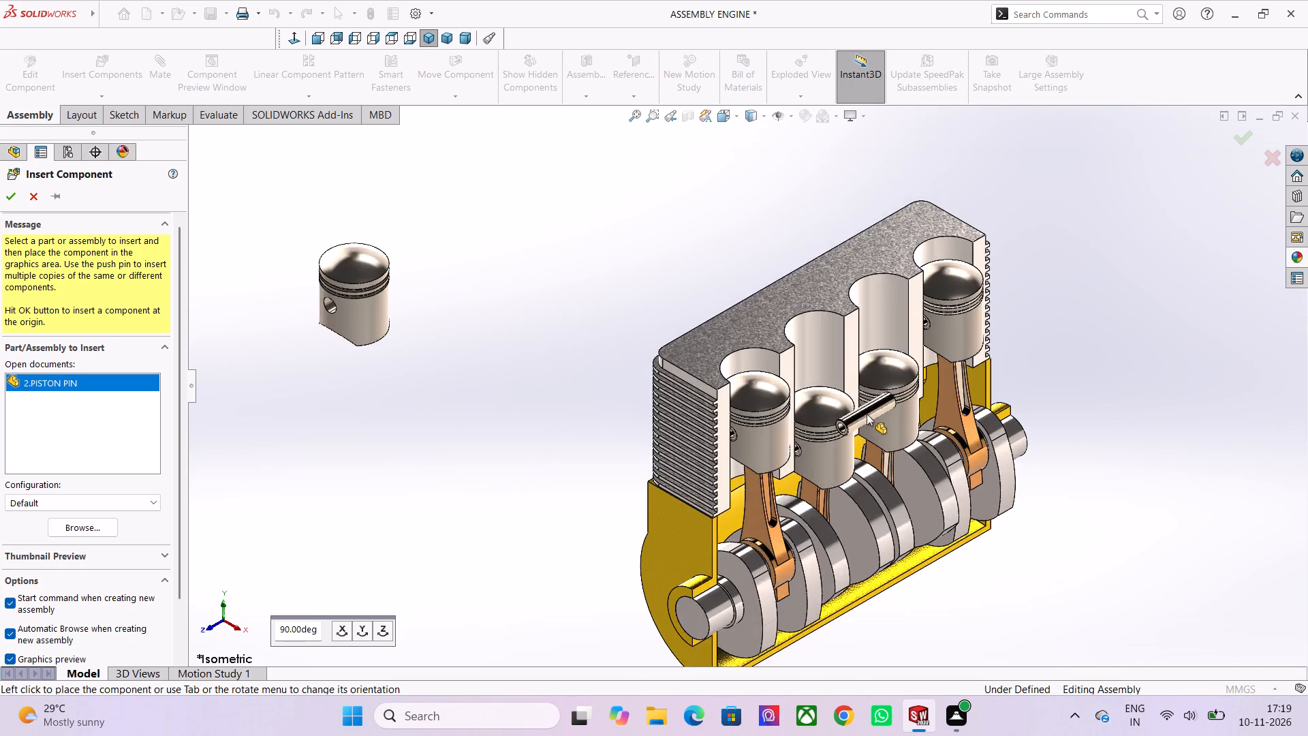
{"action": "scroll", "coordinate": [867, 414], "scroll_direction": "up", "scroll_amount": 5}
{"action": "scroll", "coordinate": [867, 414], "scroll_direction": "down", "scroll_amount": 11}
{"action": "scroll", "coordinate": [867, 414], "scroll_direction": "up", "scroll_amount": 2}
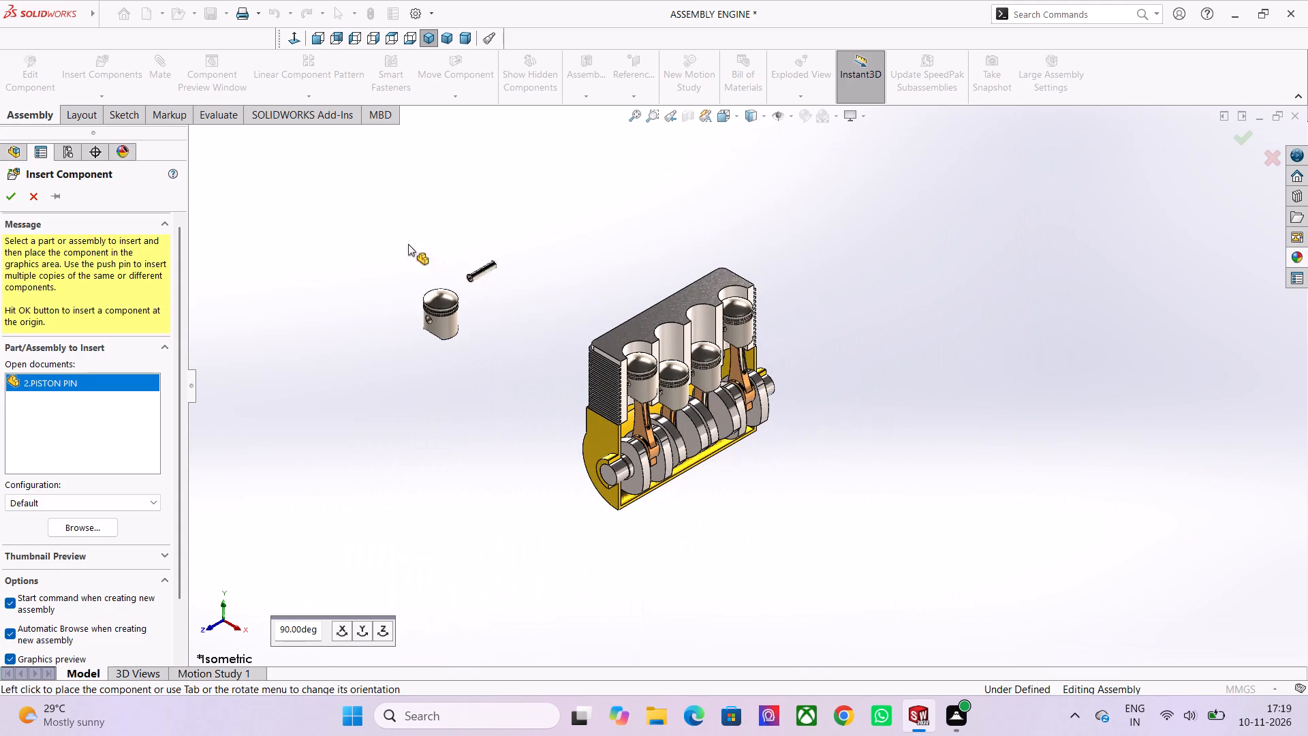
{"action": "scroll", "coordinate": [392, 253], "scroll_direction": "up", "scroll_amount": 3}
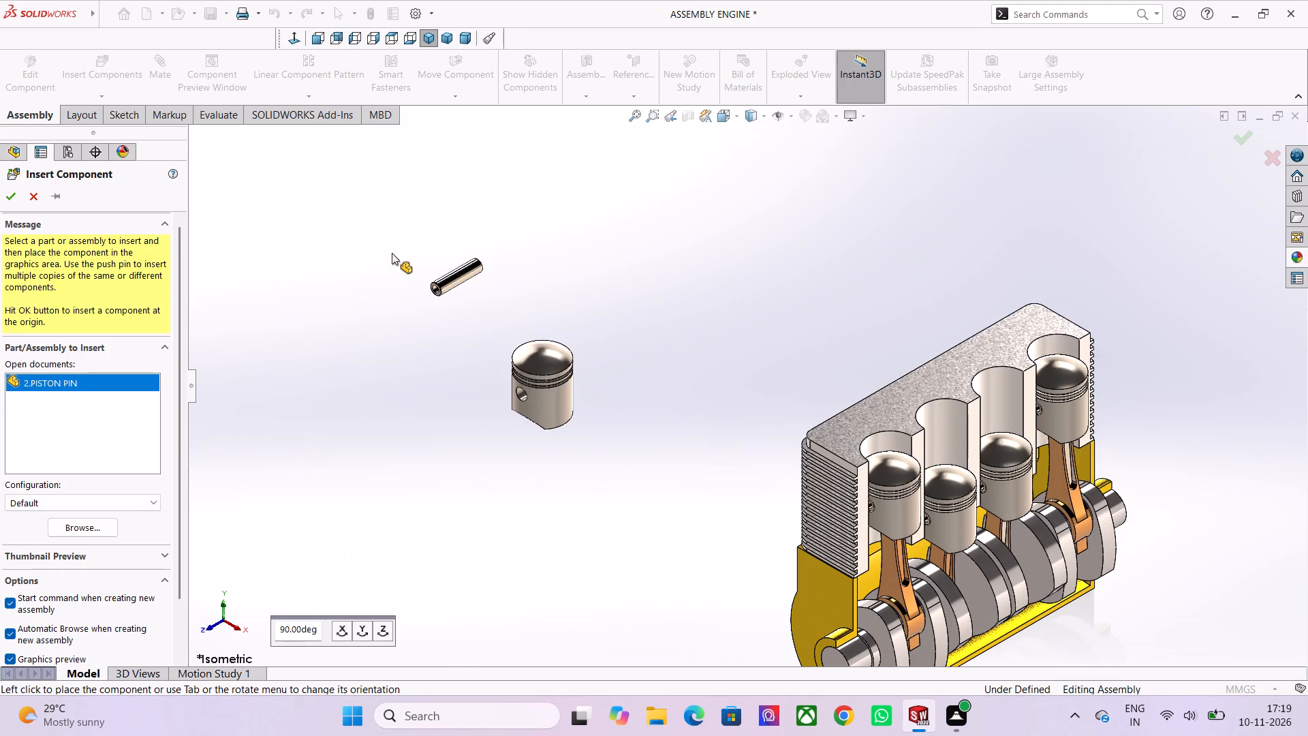
{"action": "scroll", "coordinate": [516, 363], "scroll_direction": "down", "scroll_amount": 1}
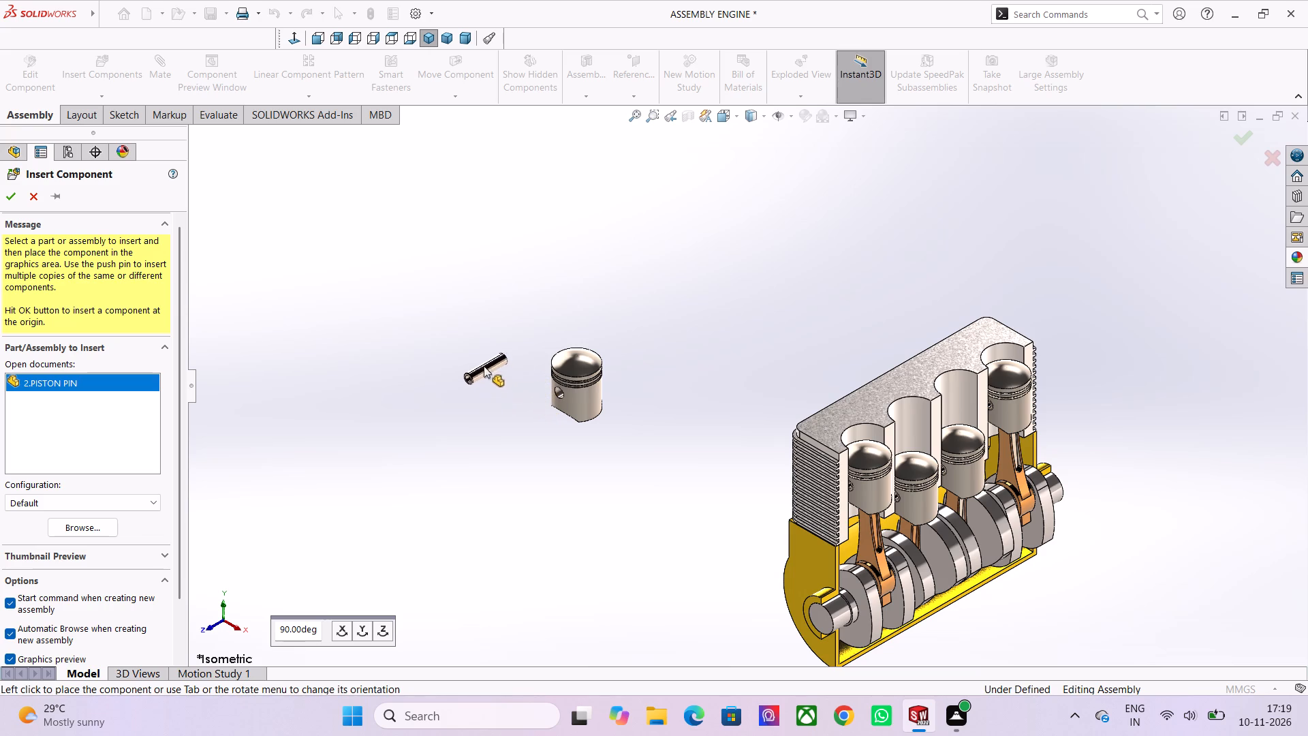
{"action": "scroll", "coordinate": [375, 260], "scroll_direction": "down", "scroll_amount": 1}
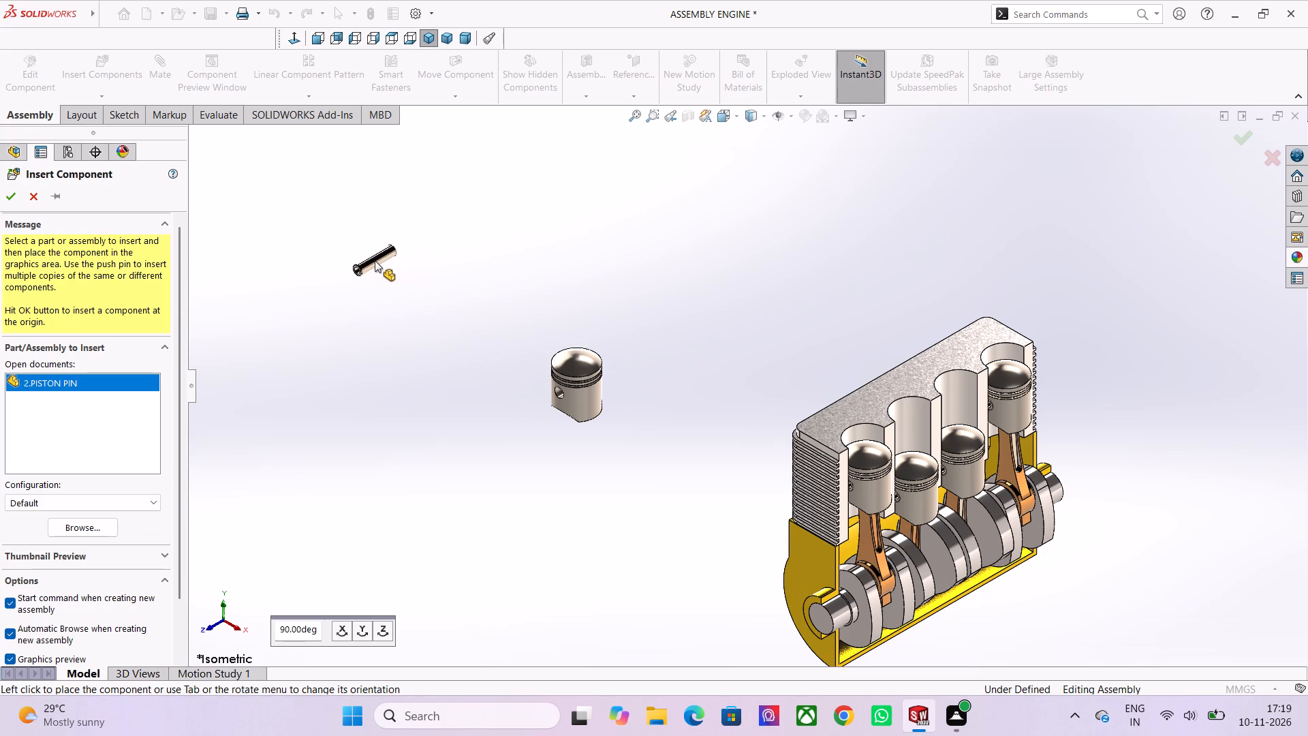
Examine the unplaced piston pin preview near the loose piston's pin hole, checking its size and orientation.
{"action": "scroll", "coordinate": [634, 381], "scroll_direction": "up", "scroll_amount": 2}
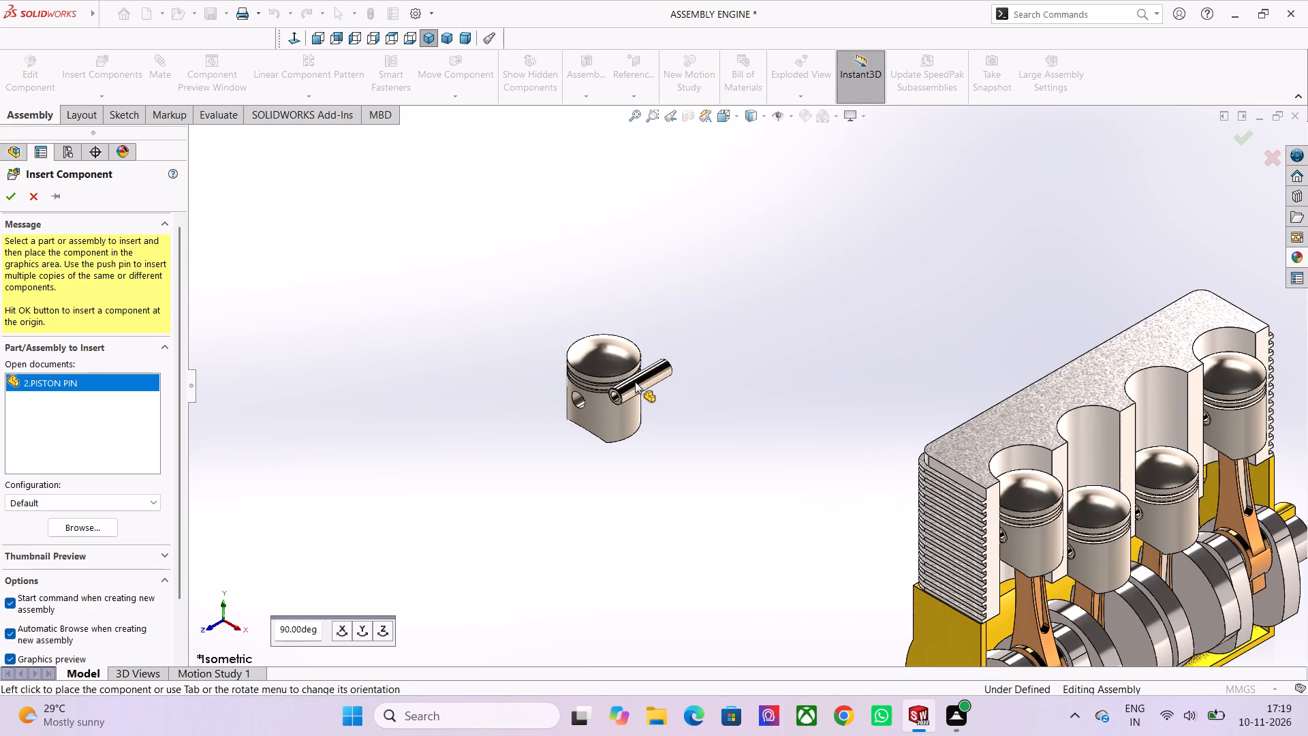
{"action": "scroll", "coordinate": [635, 382], "scroll_direction": "up", "scroll_amount": 5}
{"action": "scroll", "coordinate": [482, 417], "scroll_direction": "up", "scroll_amount": 3}
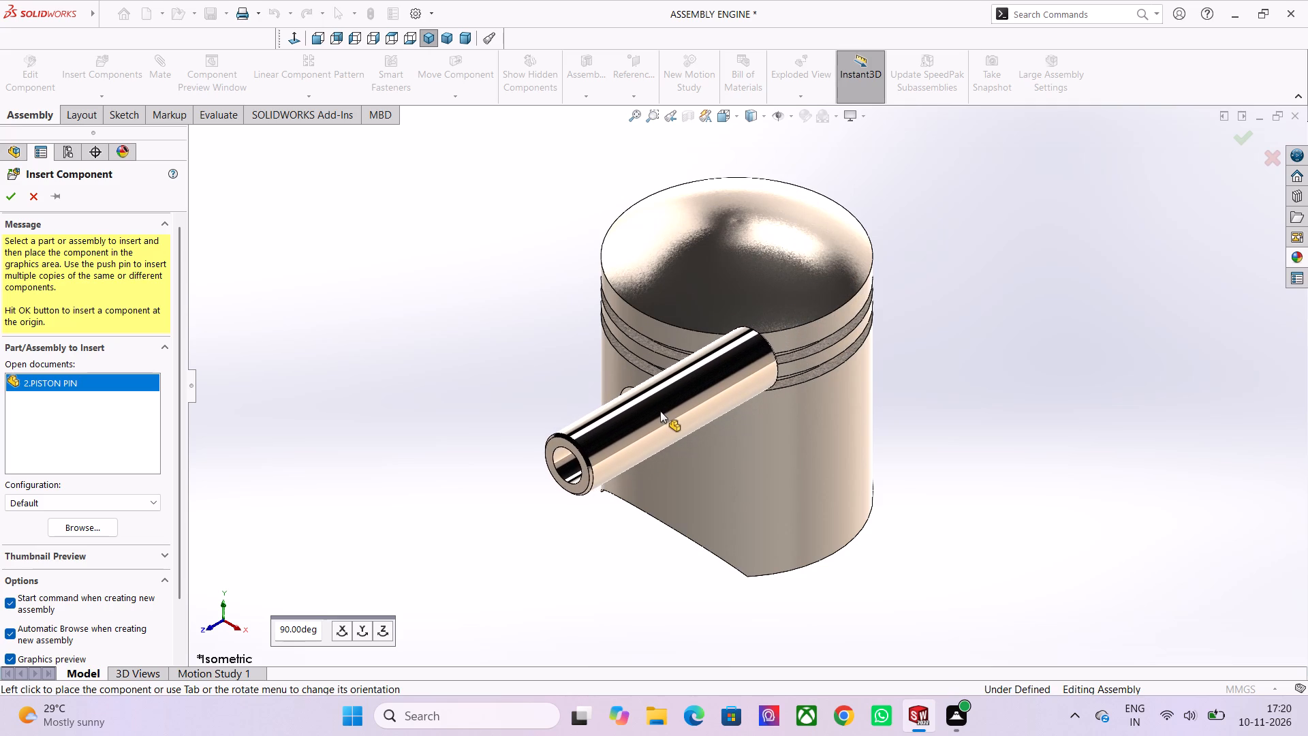
{"action": "scroll", "coordinate": [580, 265], "scroll_direction": "down", "scroll_amount": 2}
{"action": "scroll", "coordinate": [567, 349], "scroll_direction": "down", "scroll_amount": 1}
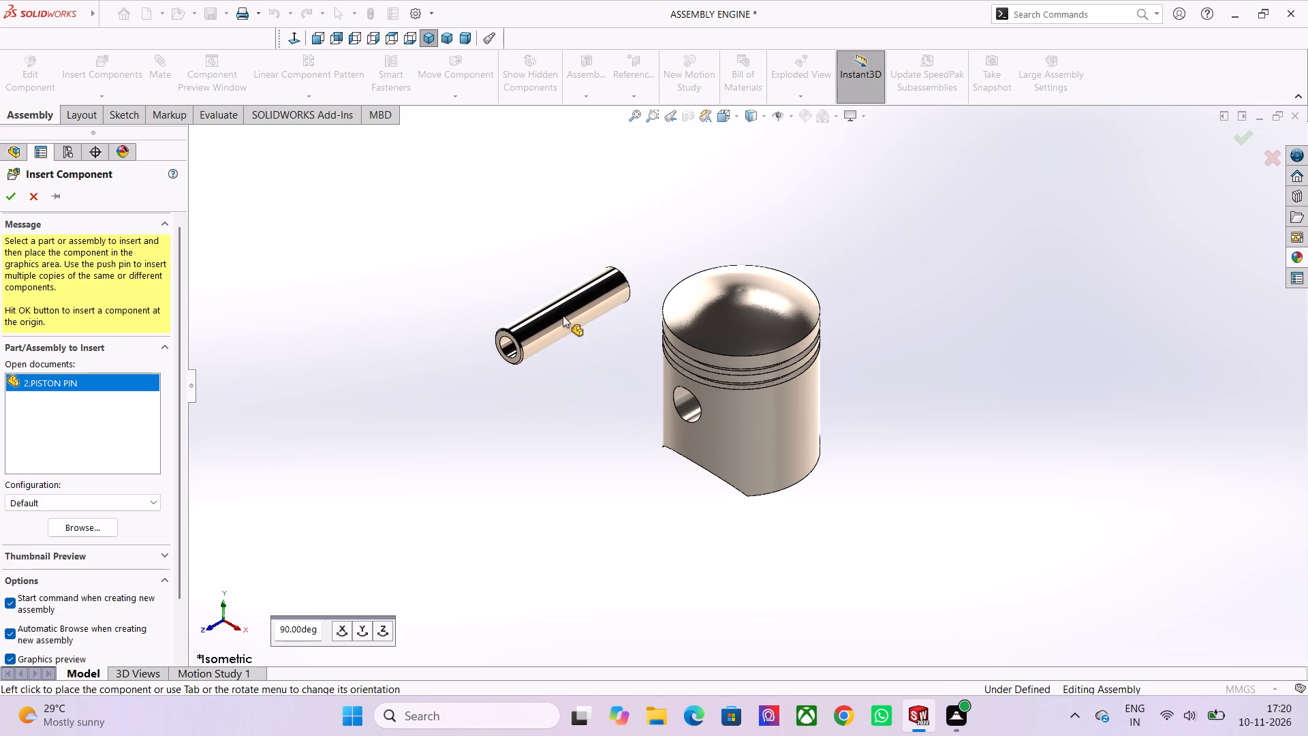
{"action": "scroll", "coordinate": [721, 369], "scroll_direction": "down", "scroll_amount": 2}
{"action": "scroll", "coordinate": [768, 382], "scroll_direction": "up", "scroll_amount": 4}
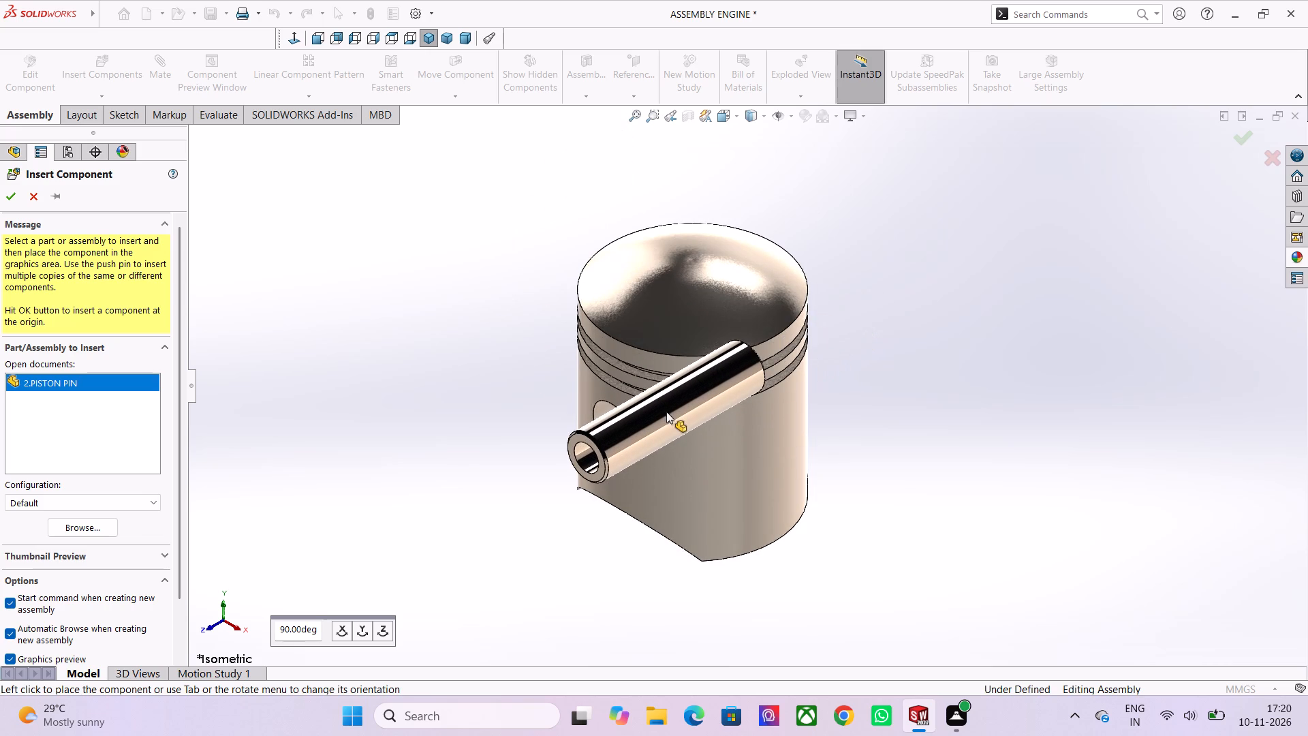
View the unplaced piston pin preview together with the loose piston and the whole engine assembly.
{"action": "scroll", "coordinate": [665, 413], "scroll_direction": "down", "scroll_amount": 7}
{"action": "scroll", "coordinate": [736, 411], "scroll_direction": "down", "scroll_amount": 2}
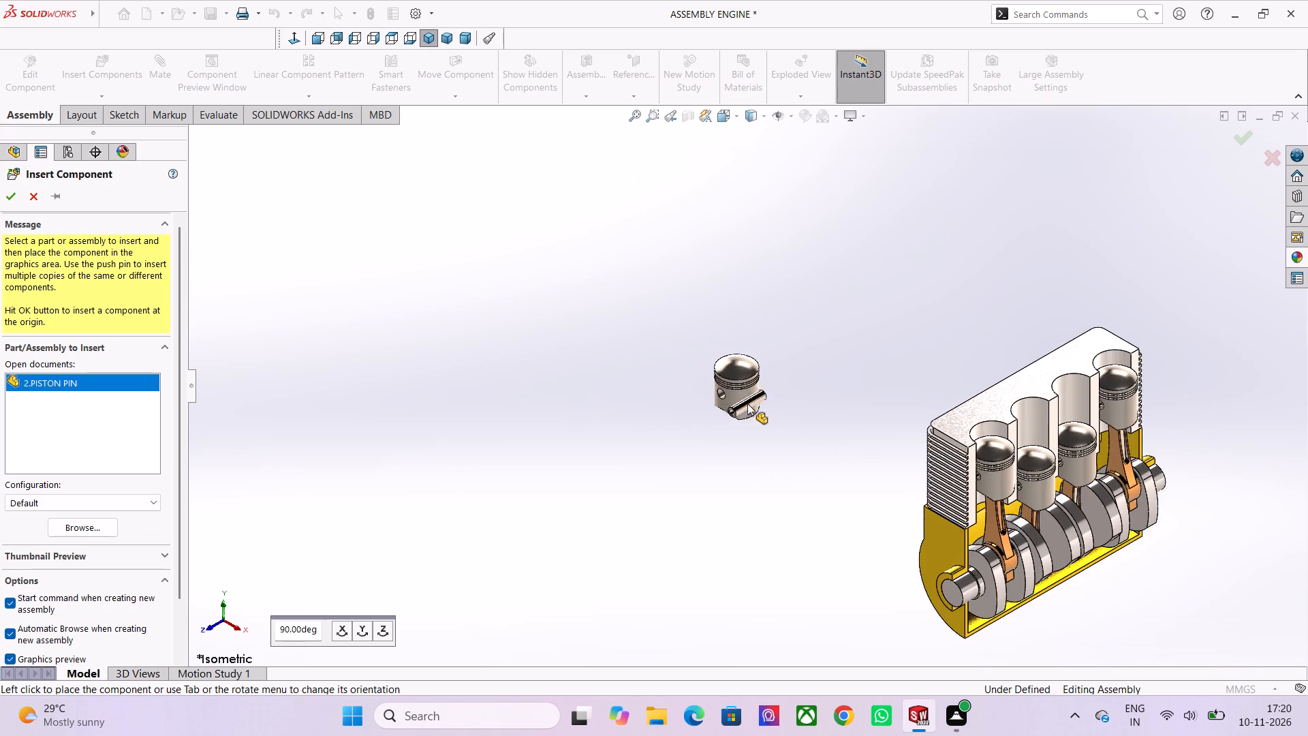
{"action": "scroll", "coordinate": [744, 409], "scroll_direction": "down", "scroll_amount": 4}
{"action": "scroll", "coordinate": [824, 389], "scroll_direction": "up", "scroll_amount": 2}
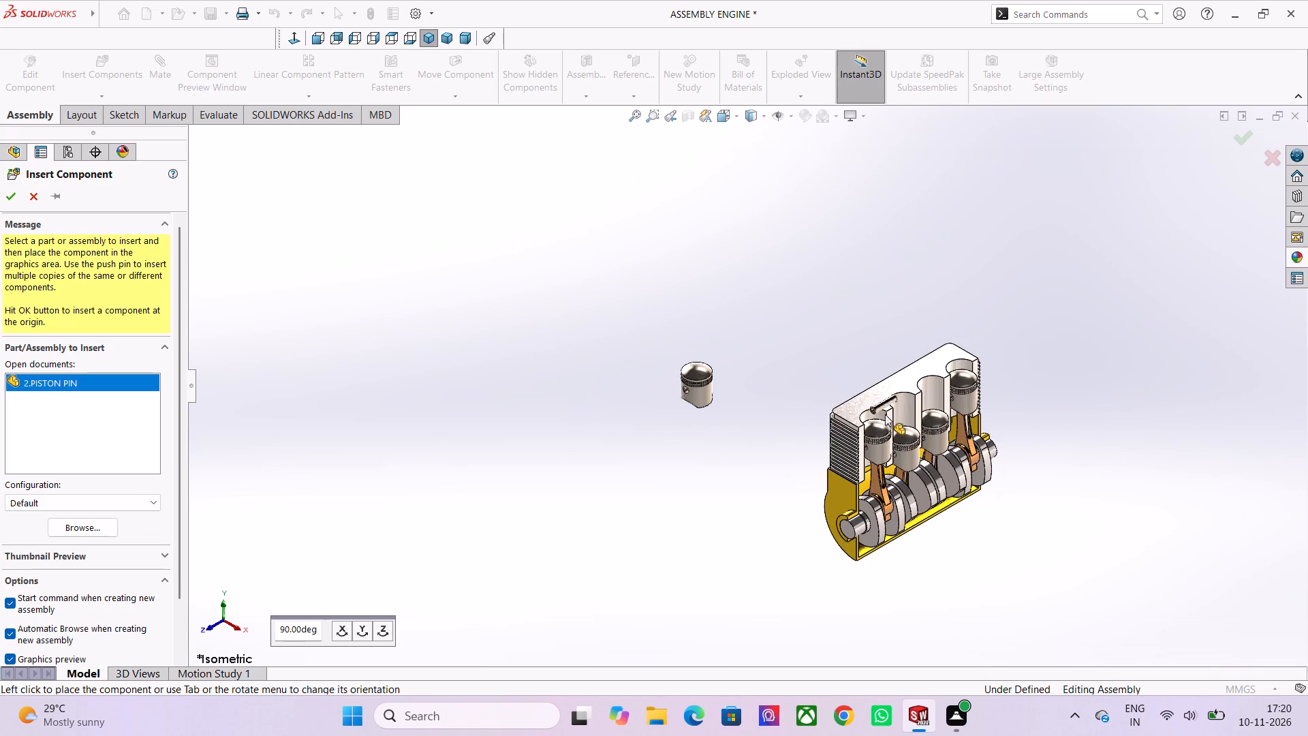
{"action": "scroll", "coordinate": [875, 423], "scroll_direction": "up", "scroll_amount": 7}
{"action": "scroll", "coordinate": [863, 408], "scroll_direction": "down", "scroll_amount": 7}
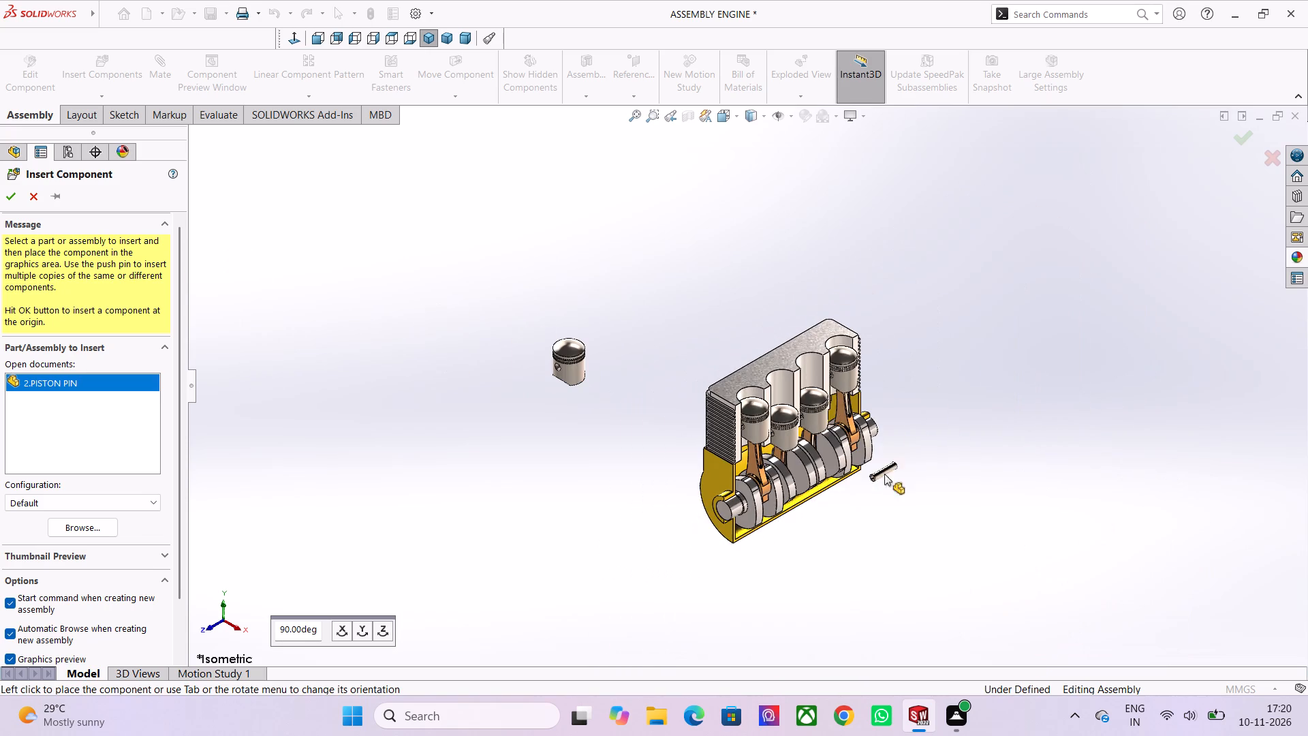
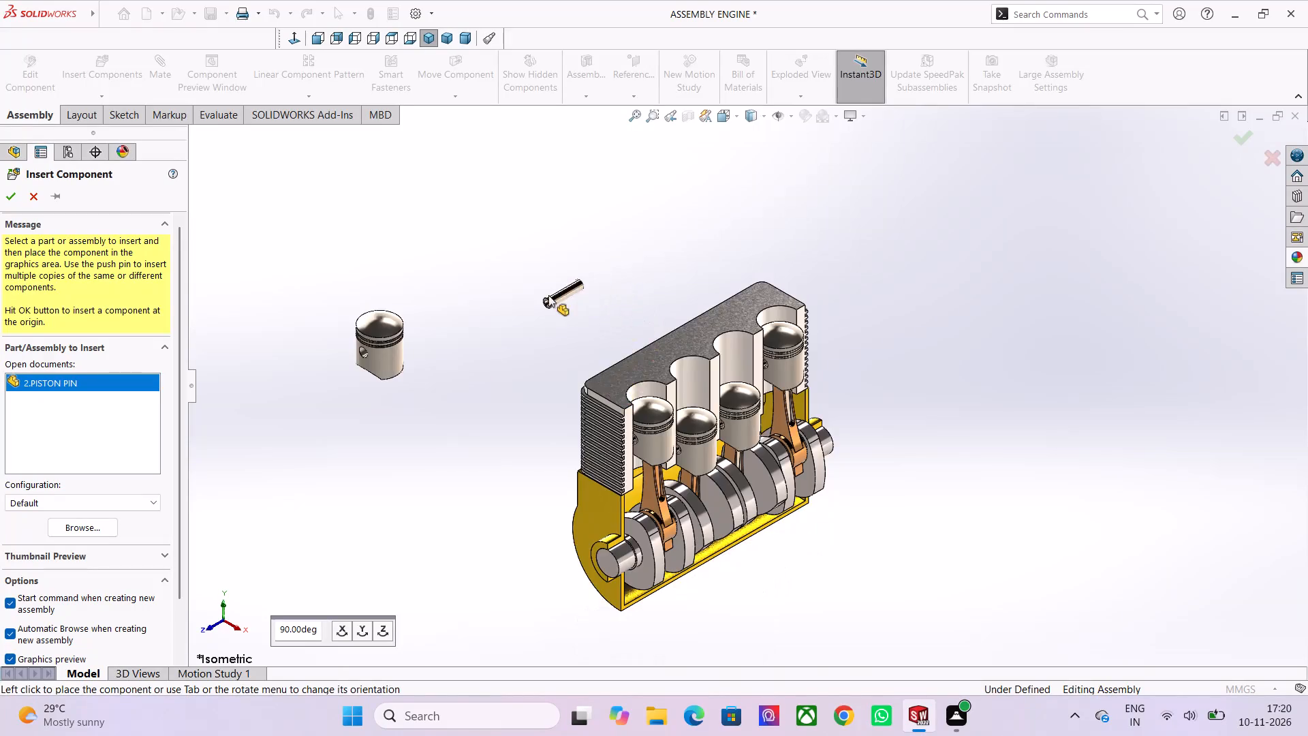
Examine the unplaced piston pin preview around the loose piston's crown and pin hole, comparing their sizes.
{"action": "scroll", "coordinate": [543, 297], "scroll_direction": "up", "scroll_amount": 2}
{"action": "scroll", "coordinate": [531, 293], "scroll_direction": "down", "scroll_amount": 5}
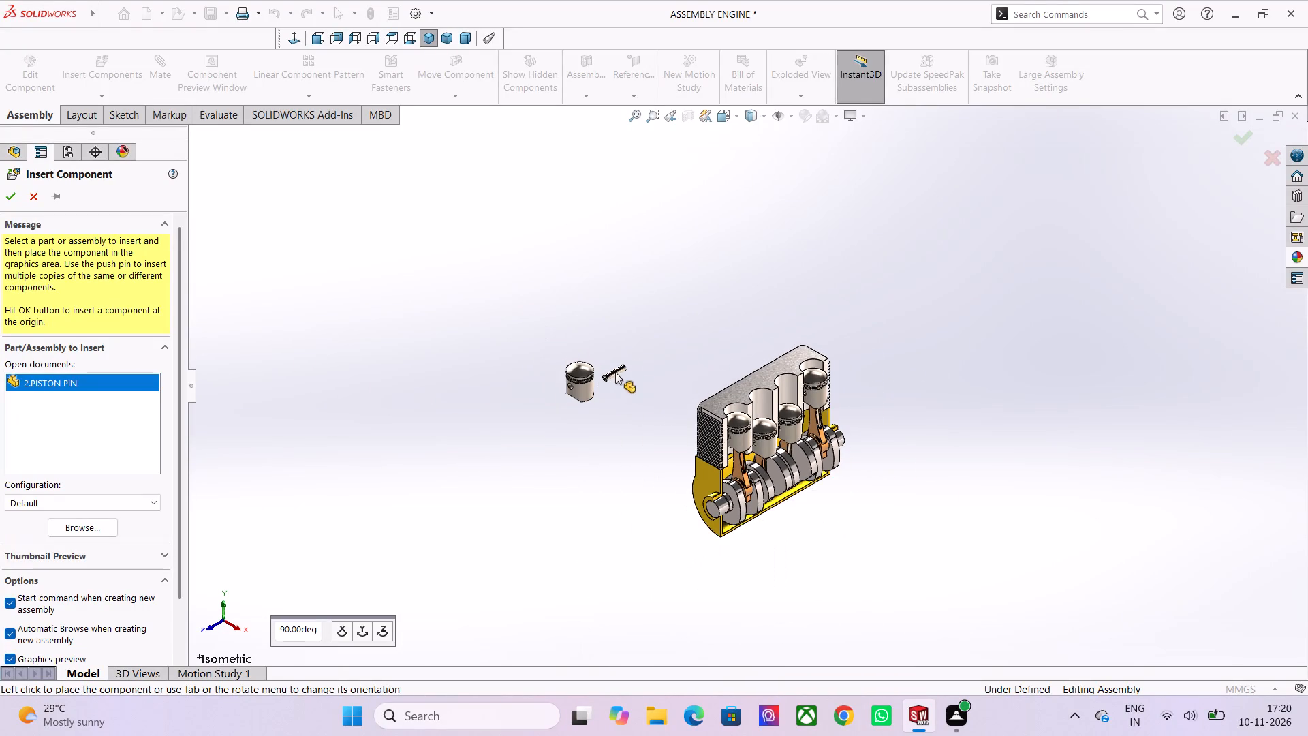
{"action": "scroll", "coordinate": [615, 372], "scroll_direction": "up", "scroll_amount": 8}
{"action": "scroll", "coordinate": [567, 331], "scroll_direction": "down", "scroll_amount": 4}
{"action": "scroll", "coordinate": [724, 418], "scroll_direction": "up", "scroll_amount": 3}
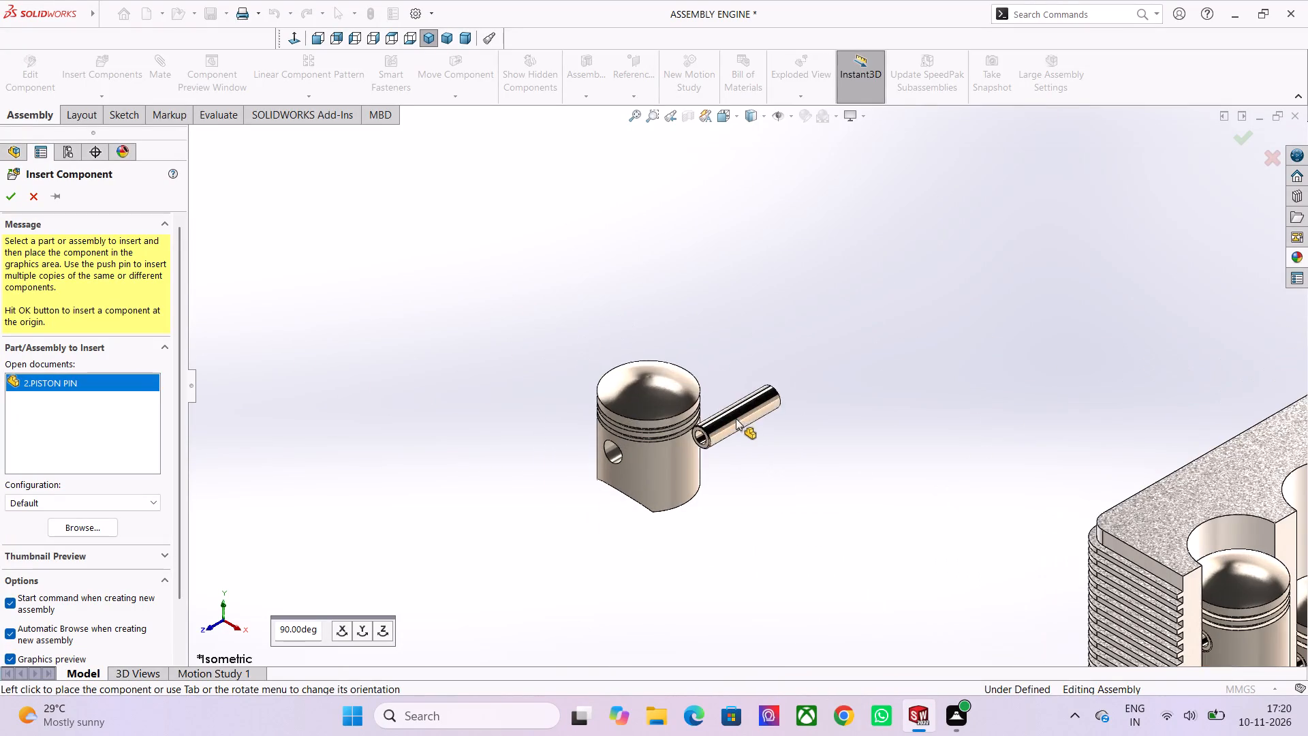
{"action": "scroll", "coordinate": [725, 372], "scroll_direction": "down", "scroll_amount": 2}
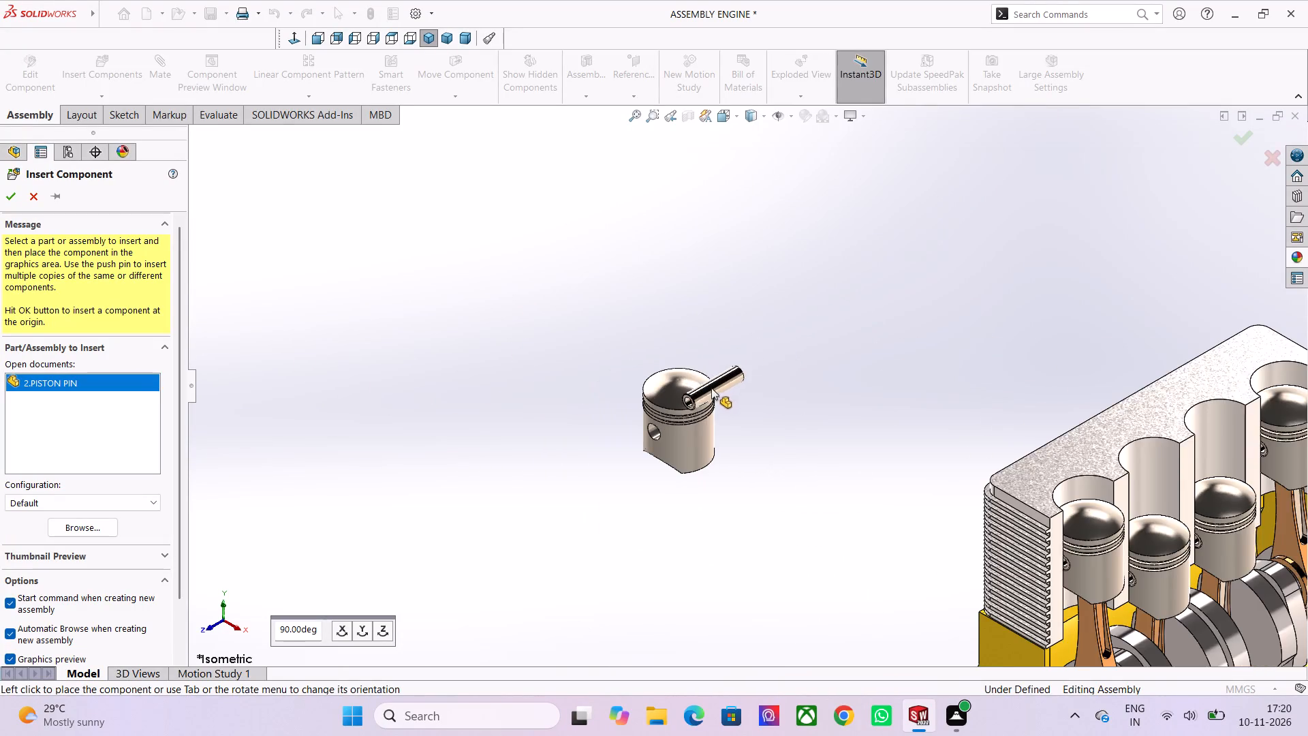
{"action": "scroll", "coordinate": [711, 388], "scroll_direction": "down", "scroll_amount": 1}
{"action": "scroll", "coordinate": [686, 365], "scroll_direction": "up", "scroll_amount": 5}
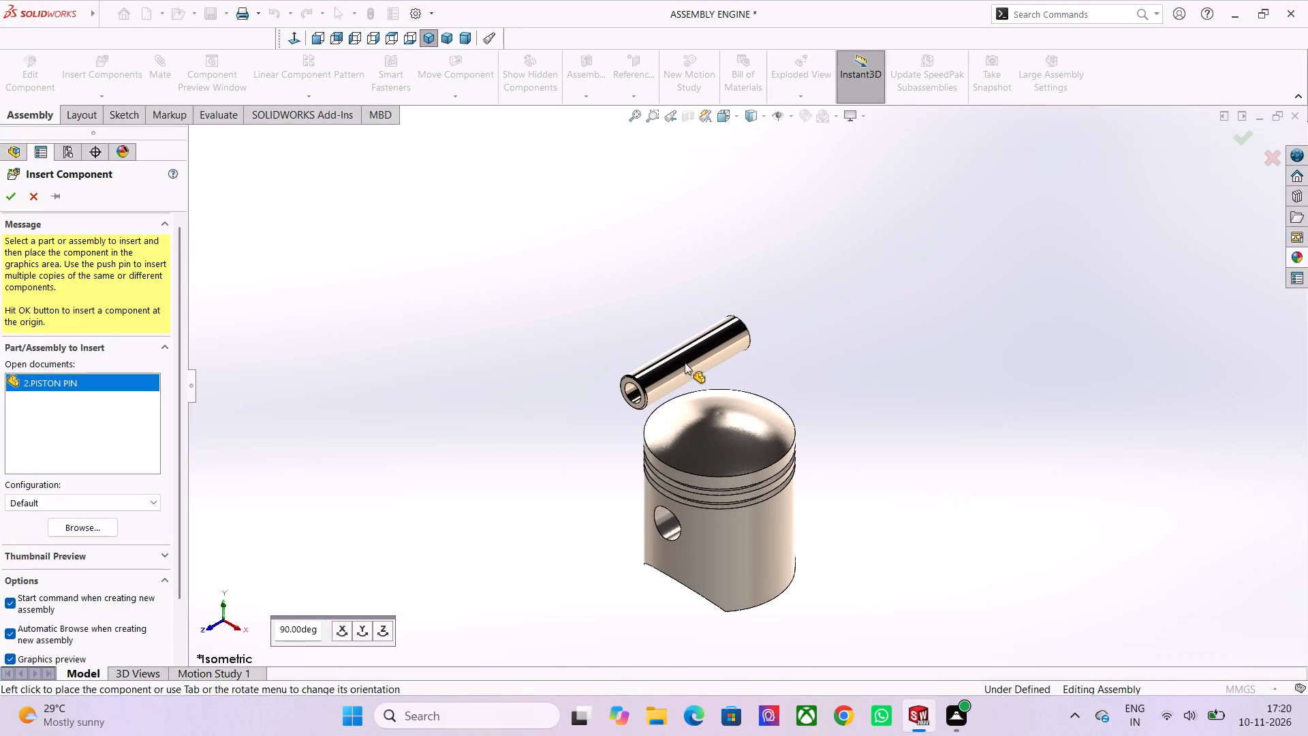
{"action": "scroll", "coordinate": [685, 363], "scroll_direction": "up", "scroll_amount": 4}
{"action": "scroll", "coordinate": [710, 399], "scroll_direction": "down", "scroll_amount": 5}
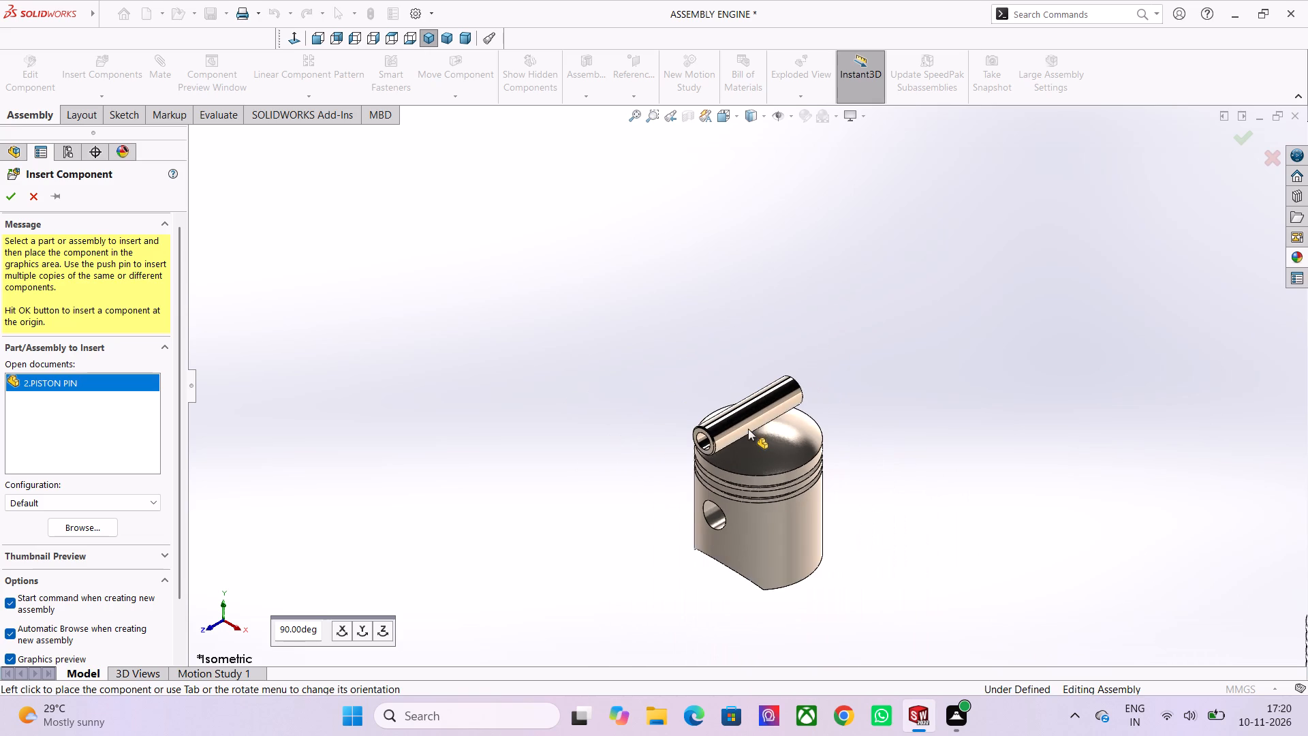
{"action": "scroll", "coordinate": [748, 429], "scroll_direction": "up", "scroll_amount": 6}
{"action": "scroll", "coordinate": [748, 429], "scroll_direction": "down", "scroll_amount": 5}
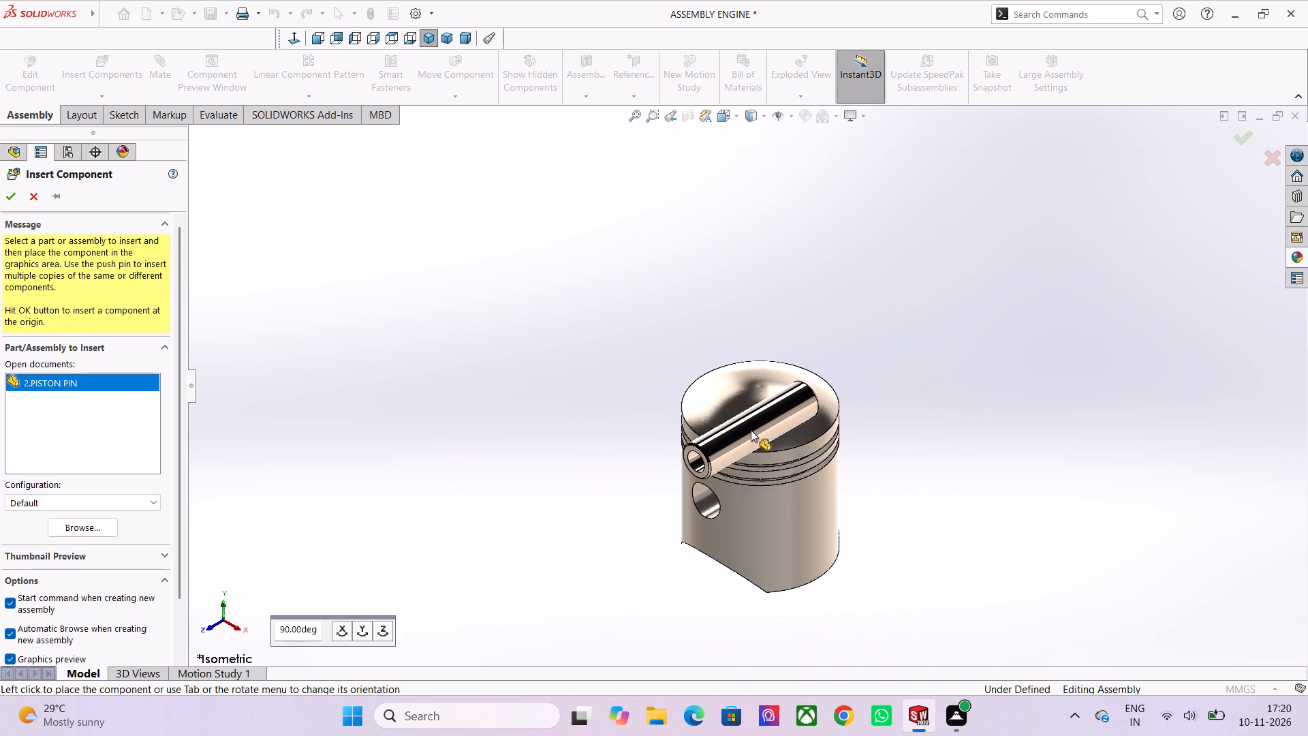
{"action": "scroll", "coordinate": [753, 431], "scroll_direction": "up", "scroll_amount": 5}
{"action": "scroll", "coordinate": [664, 431], "scroll_direction": "down", "scroll_amount": 2}
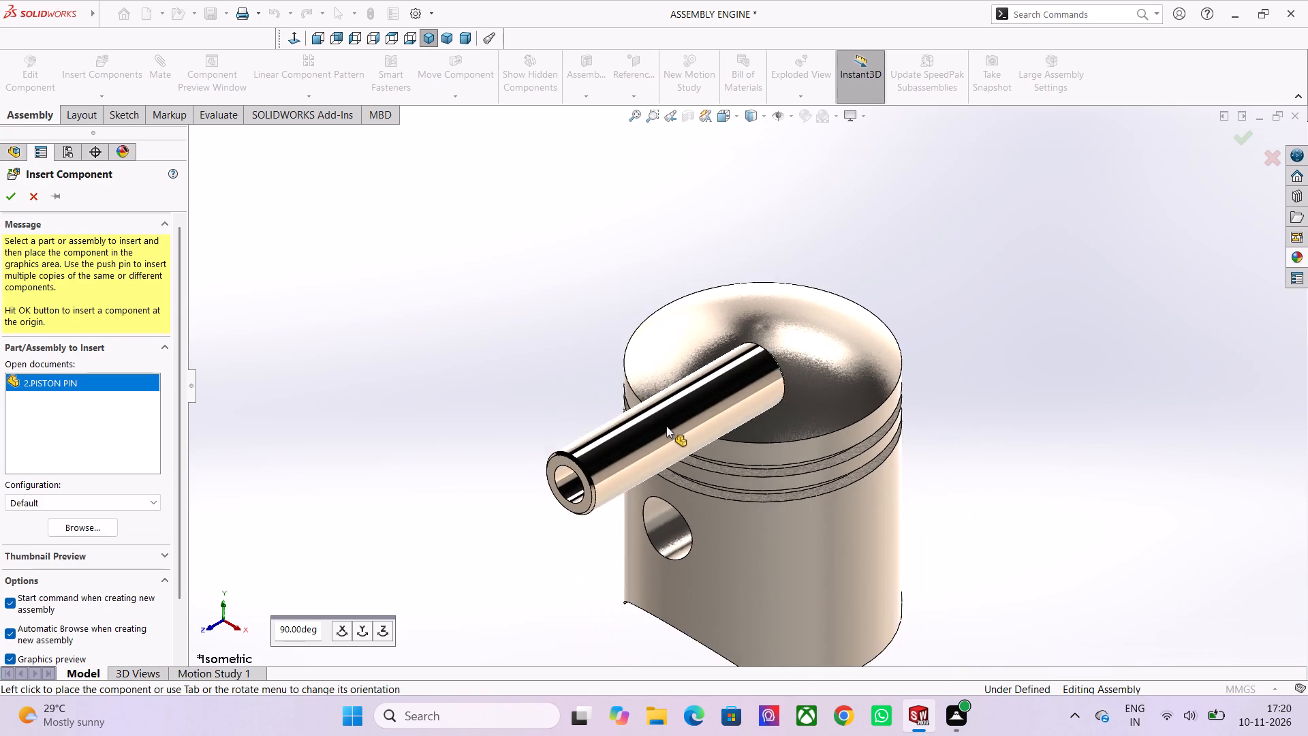
{"action": "scroll", "coordinate": [726, 390], "scroll_direction": "down", "scroll_amount": 6}
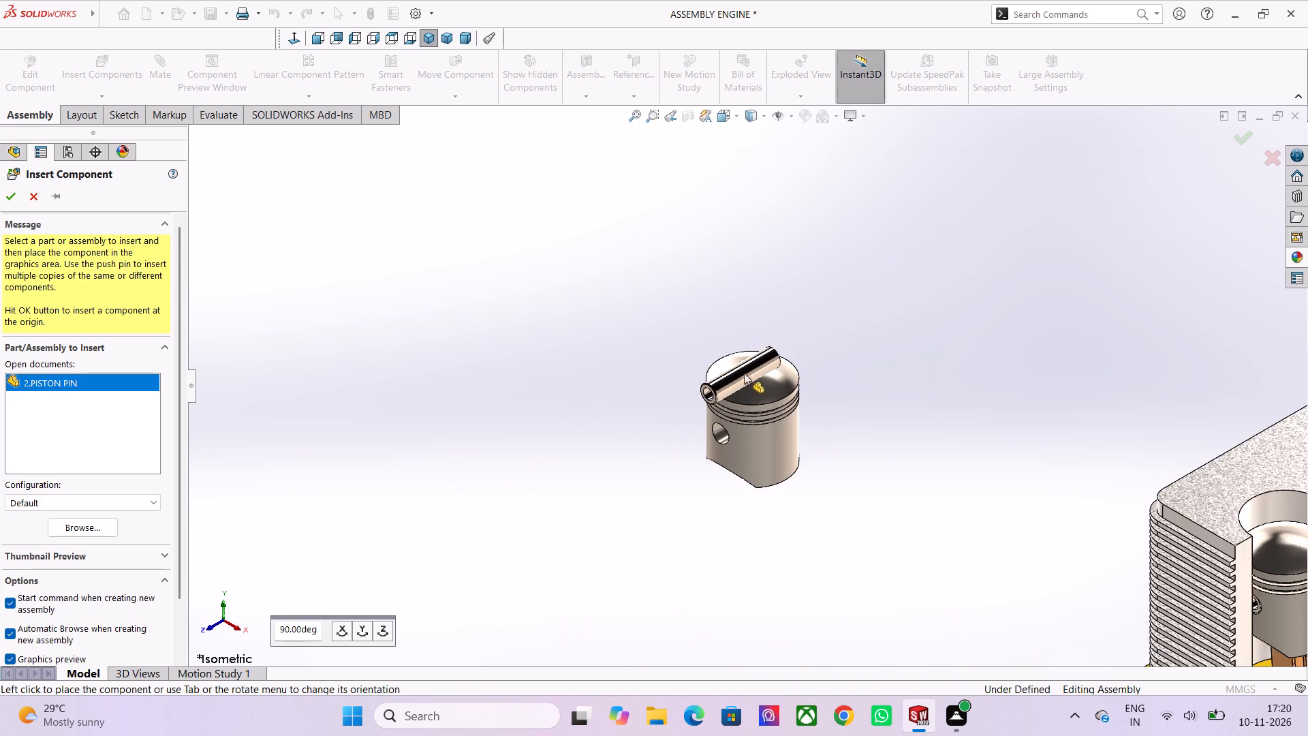
Compare the unplaced piston pin preview with the engine assembly's installed pistons and the loose piston.
{"action": "scroll", "coordinate": [757, 311], "scroll_direction": "down", "scroll_amount": 4}
{"action": "scroll", "coordinate": [841, 372], "scroll_direction": "down", "scroll_amount": 3}
{"action": "scroll", "coordinate": [869, 401], "scroll_direction": "up", "scroll_amount": 6}
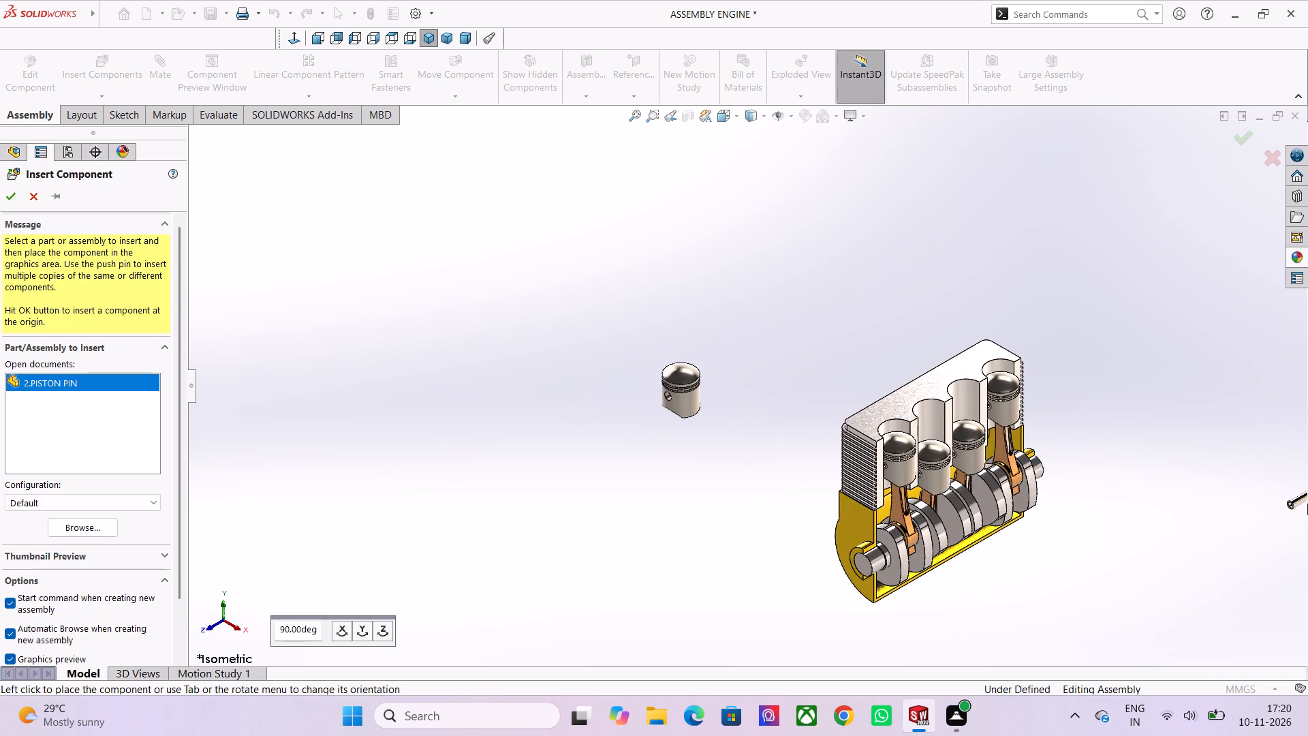
{"action": "scroll", "coordinate": [1035, 451], "scroll_direction": "up", "scroll_amount": 4}
{"action": "scroll", "coordinate": [935, 348], "scroll_direction": "up", "scroll_amount": 3}
{"action": "scroll", "coordinate": [897, 348], "scroll_direction": "down", "scroll_amount": 2}
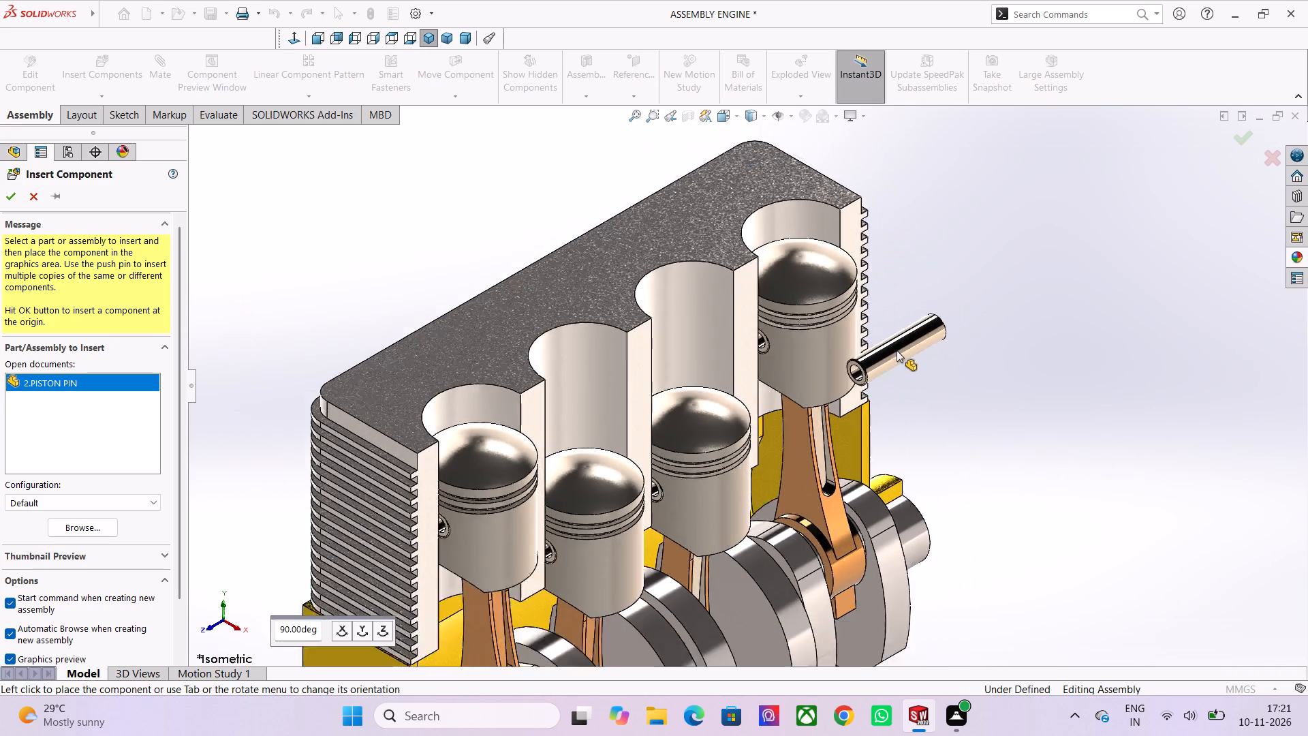
{"action": "scroll", "coordinate": [897, 350], "scroll_direction": "down", "scroll_amount": 3}
{"action": "scroll", "coordinate": [824, 350], "scroll_direction": "down", "scroll_amount": 2}
{"action": "scroll", "coordinate": [446, 321], "scroll_direction": "up", "scroll_amount": 3}
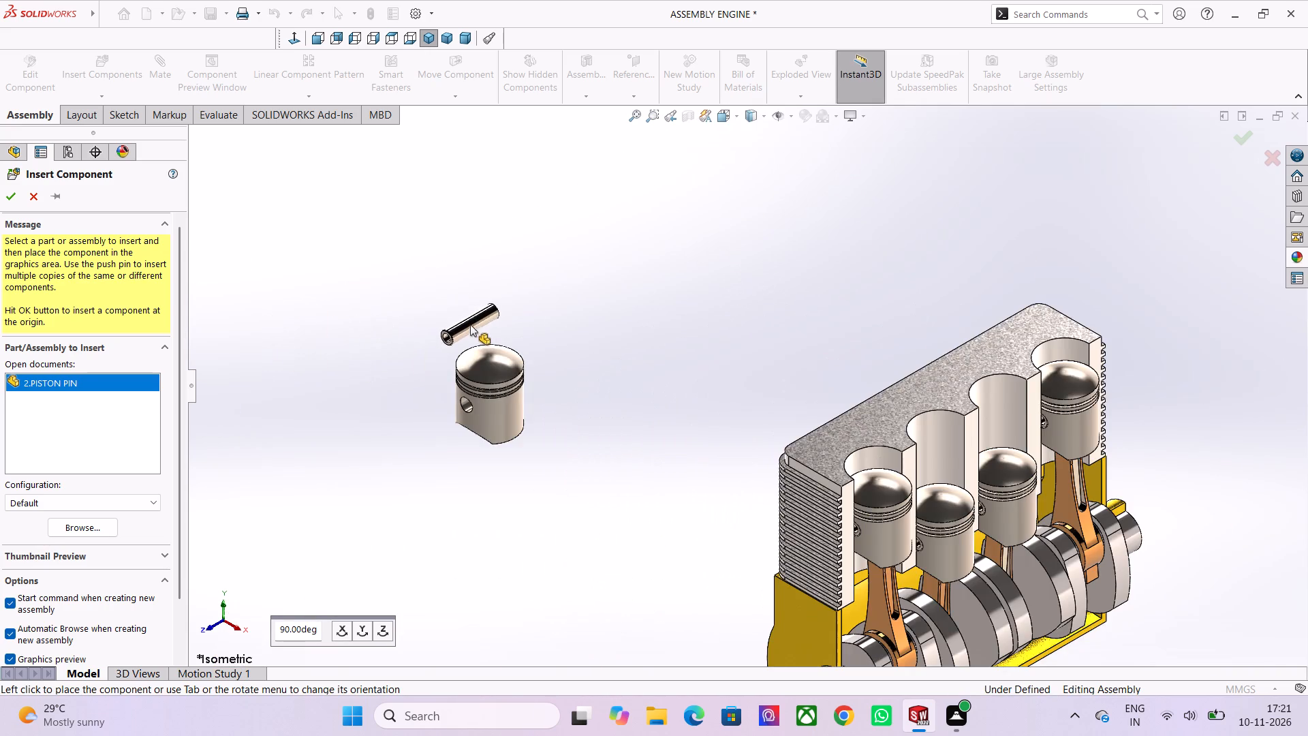
Inspect the unplaced piston pin preview above the loose piston's crown, up close and with the whole engine assembly.
{"action": "scroll", "coordinate": [473, 317], "scroll_direction": "up", "scroll_amount": 5}
{"action": "scroll", "coordinate": [480, 277], "scroll_direction": "down", "scroll_amount": 1}
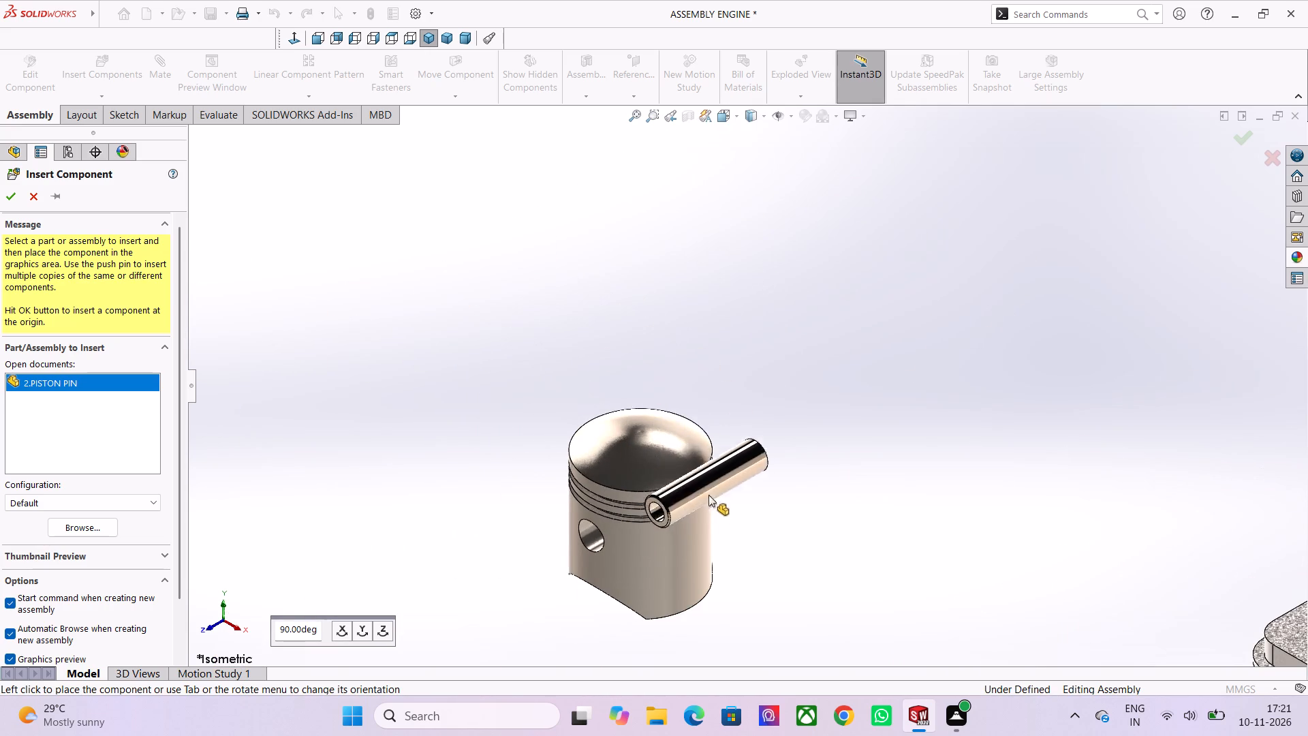
{"action": "scroll", "coordinate": [710, 503], "scroll_direction": "down", "scroll_amount": 3}
{"action": "scroll", "coordinate": [657, 441], "scroll_direction": "up", "scroll_amount": 4}
{"action": "scroll", "coordinate": [747, 318], "scroll_direction": "up", "scroll_amount": 6}
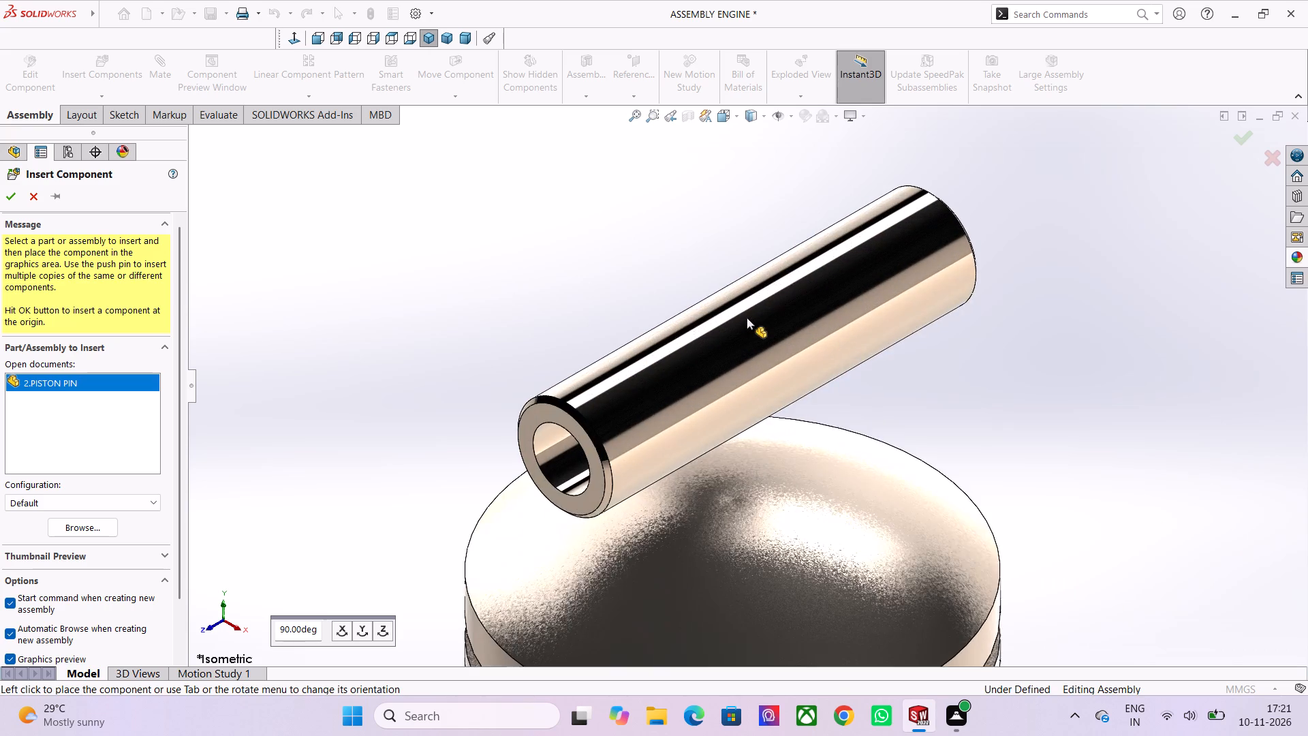
{"action": "scroll", "coordinate": [747, 318], "scroll_direction": "down", "scroll_amount": 18}
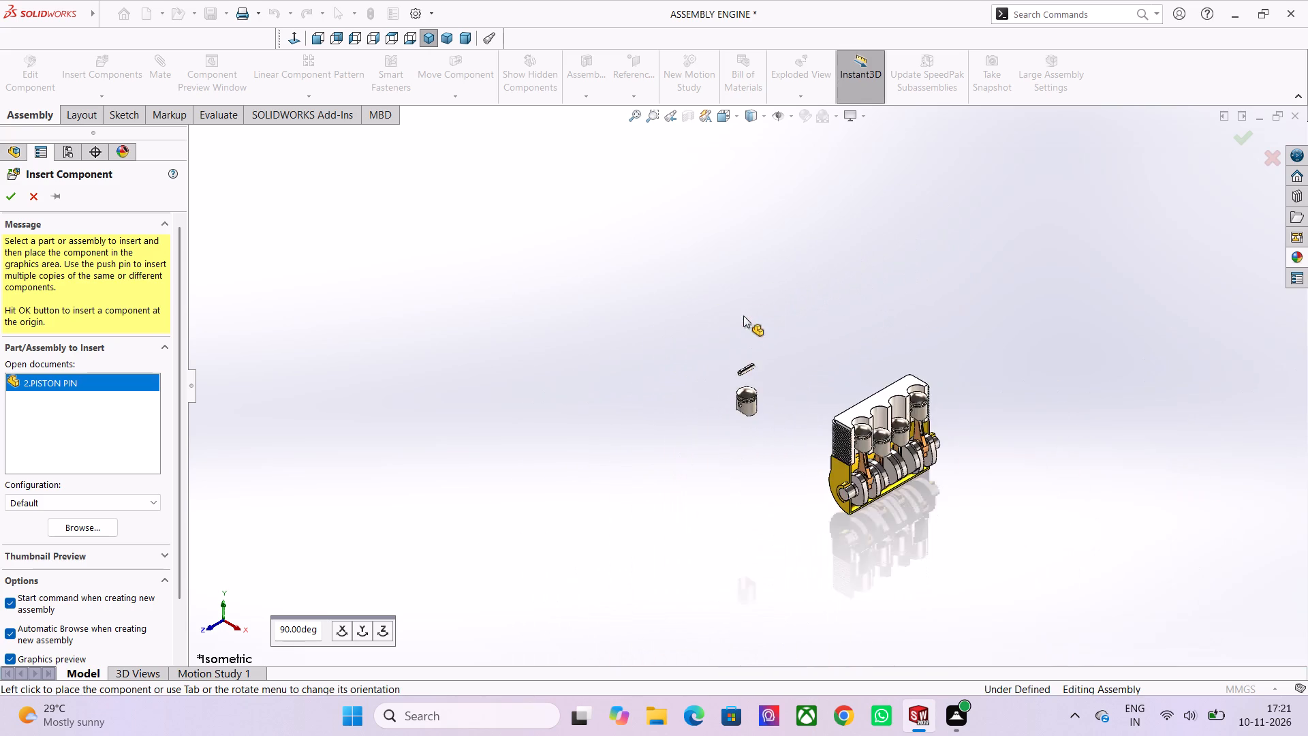
{"action": "scroll", "coordinate": [734, 384], "scroll_direction": "up", "scroll_amount": 5}
{"action": "scroll", "coordinate": [924, 489], "scroll_direction": "up", "scroll_amount": 3}
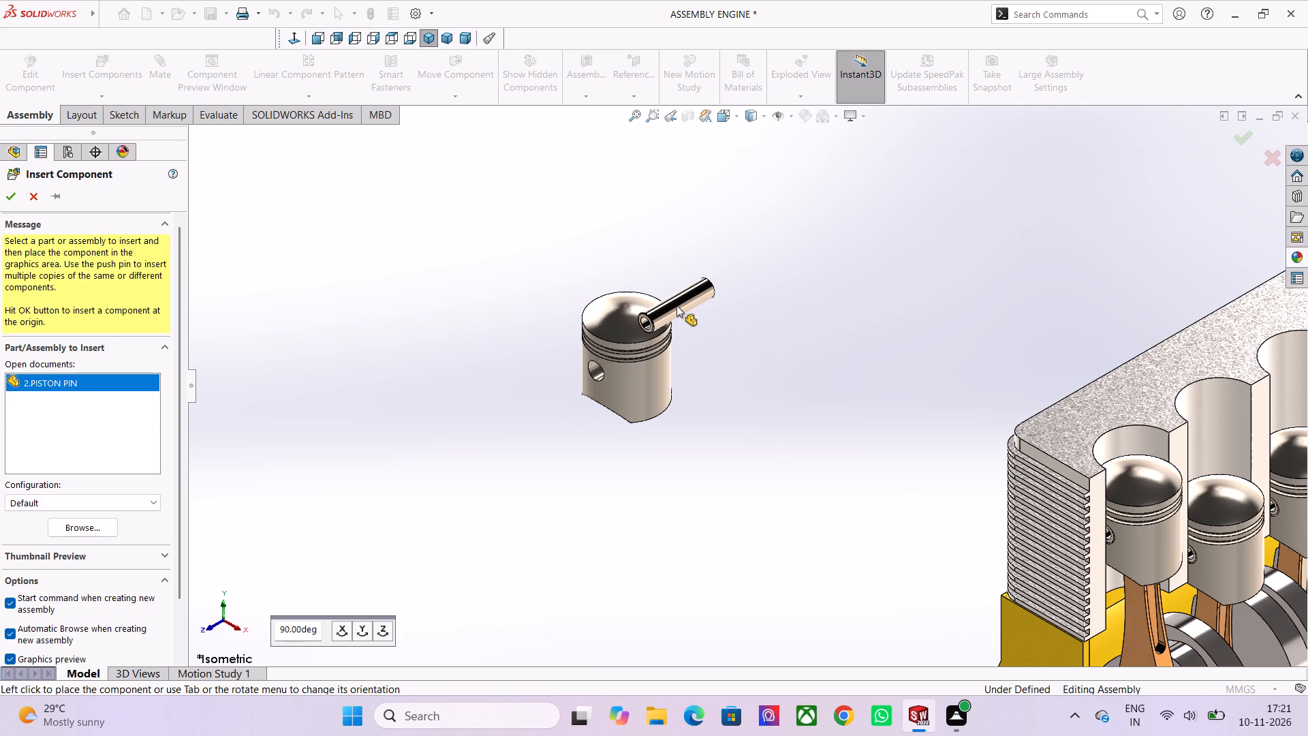
{"action": "scroll", "coordinate": [668, 327], "scroll_direction": "up", "scroll_amount": 5}
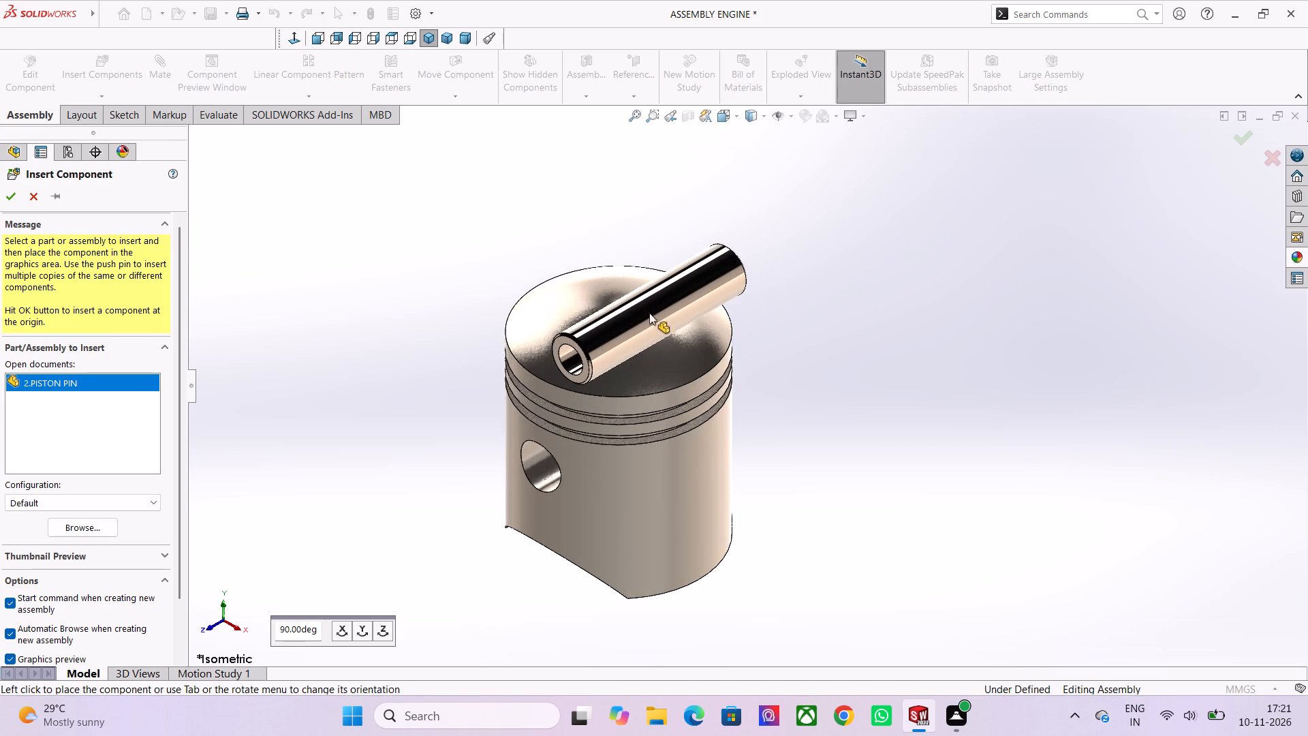
{"action": "scroll", "coordinate": [649, 286], "scroll_direction": "down", "scroll_amount": 3}
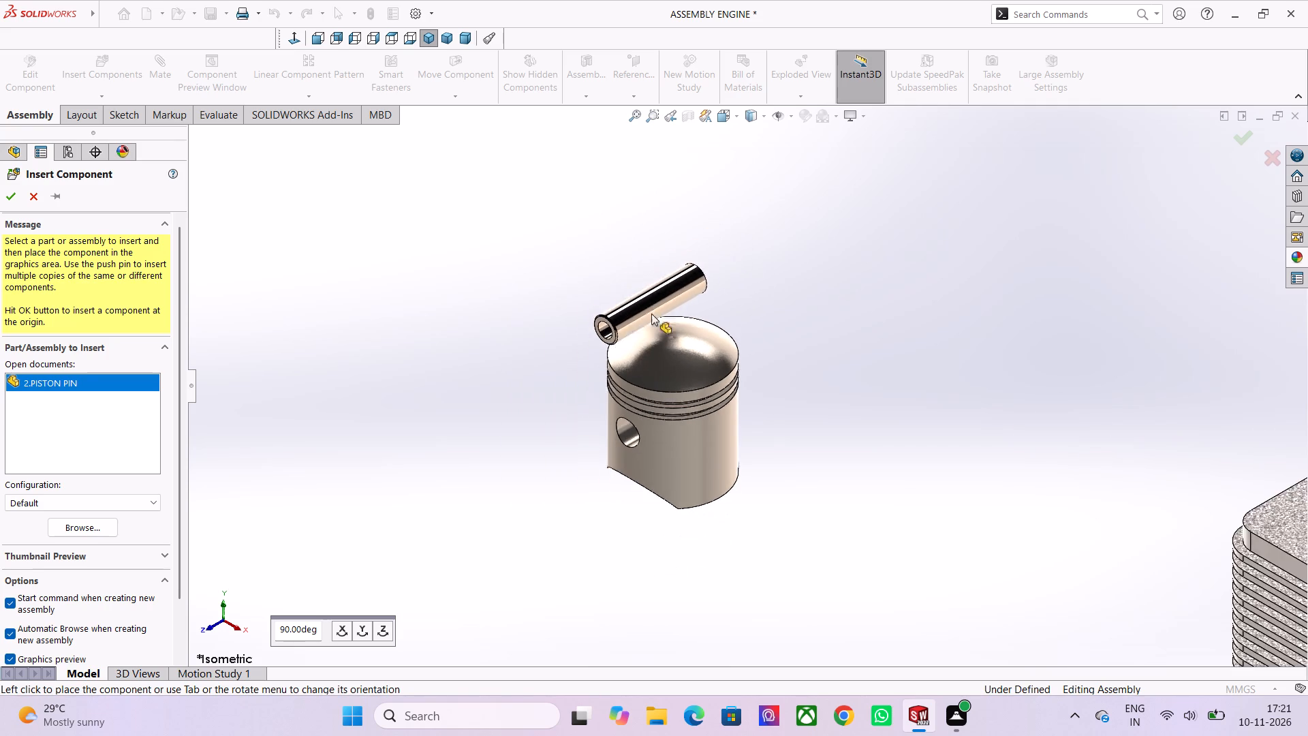
{"action": "scroll", "coordinate": [651, 335], "scroll_direction": "down", "scroll_amount": 3}
{"action": "scroll", "coordinate": [723, 408], "scroll_direction": "down", "scroll_amount": 5}
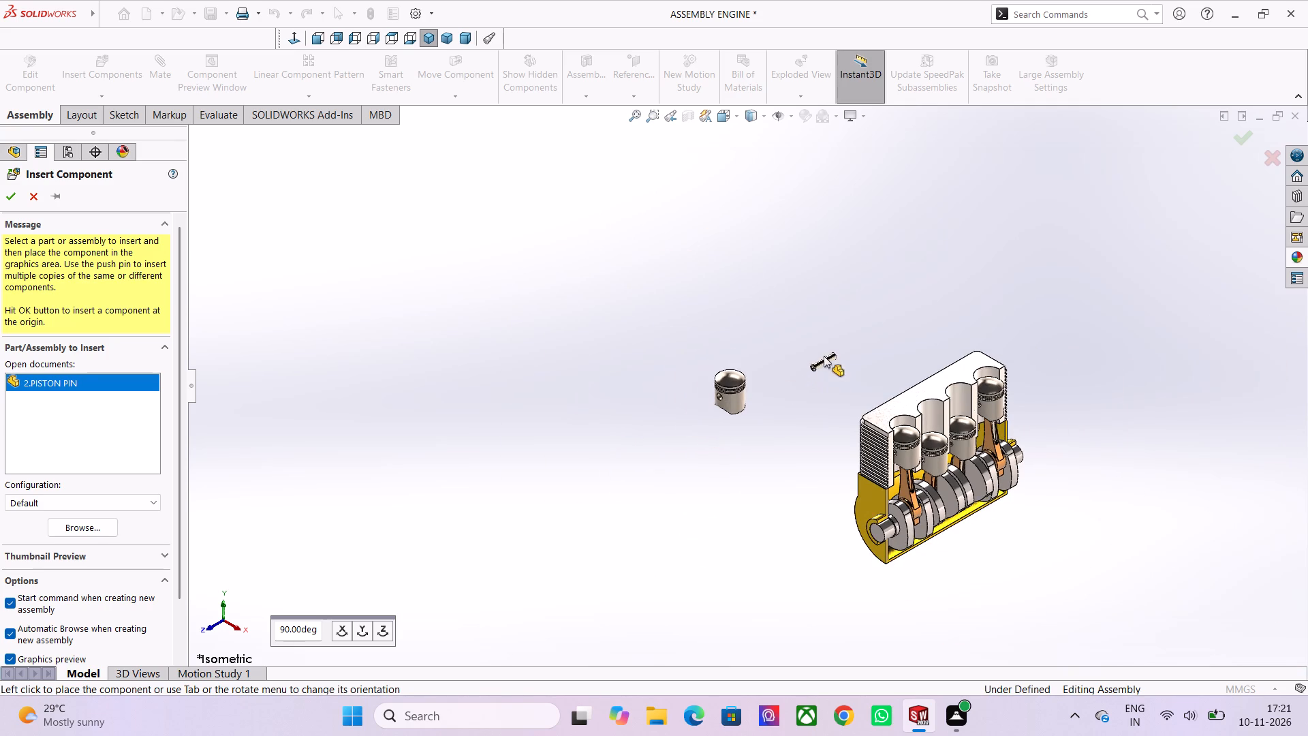
Check the unplaced piston pin preview's orientation against the loose piston's pin hole.
{"action": "scroll", "coordinate": [673, 386], "scroll_direction": "up", "scroll_amount": 3}
{"action": "scroll", "coordinate": [831, 390], "scroll_direction": "up", "scroll_amount": 4}
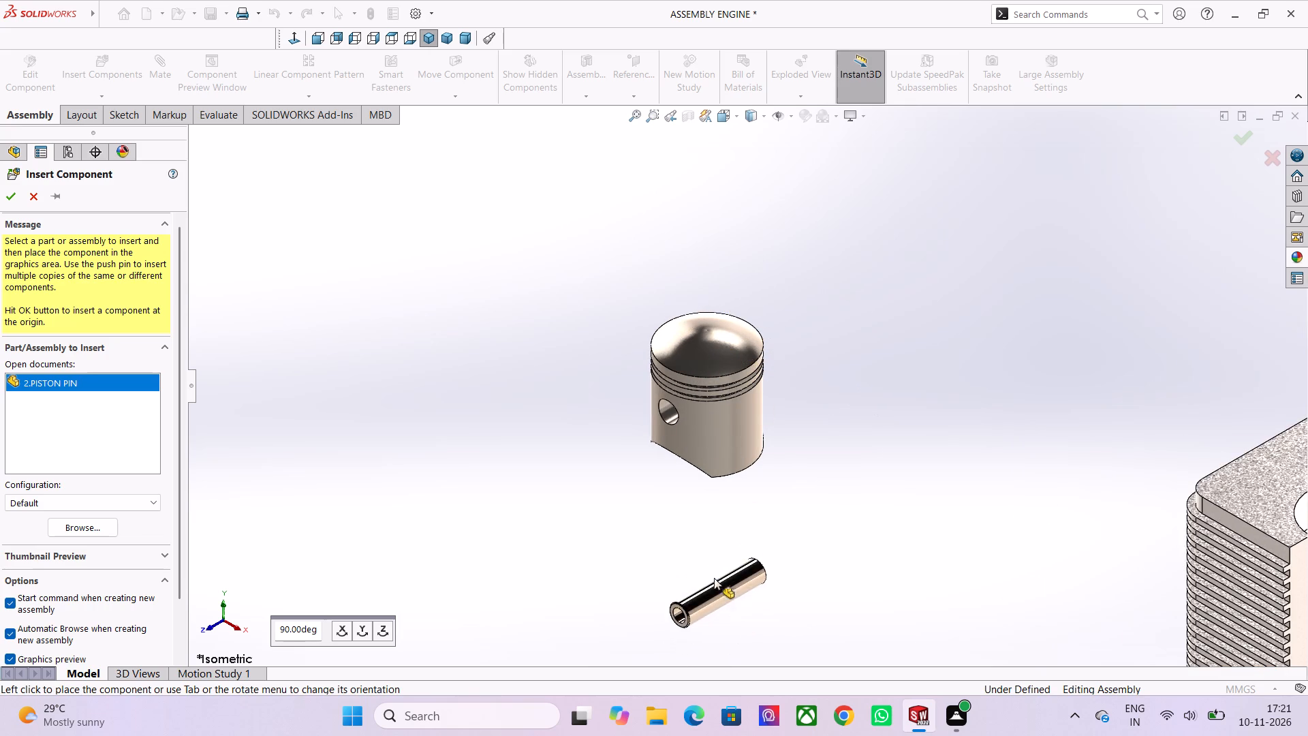
{"action": "scroll", "coordinate": [692, 540], "scroll_direction": "up", "scroll_amount": 2}
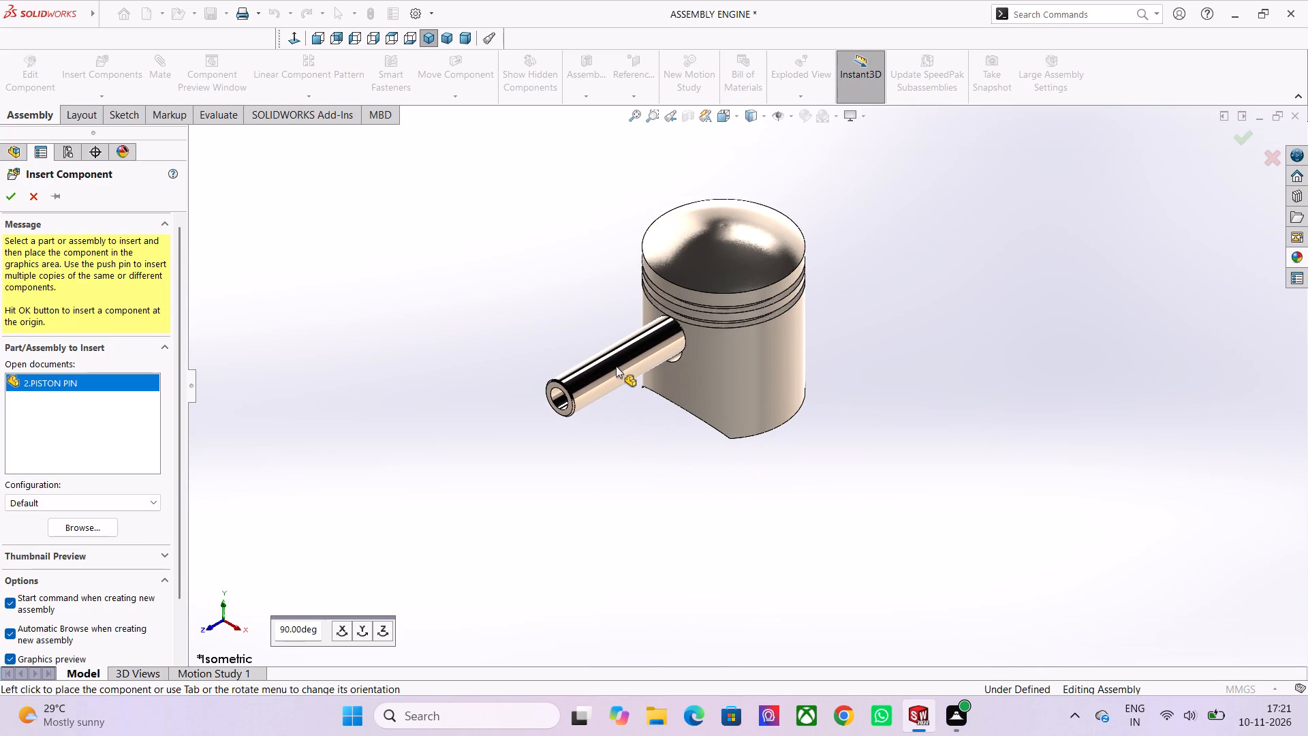
{"action": "scroll", "coordinate": [616, 366], "scroll_direction": "up", "scroll_amount": 3}
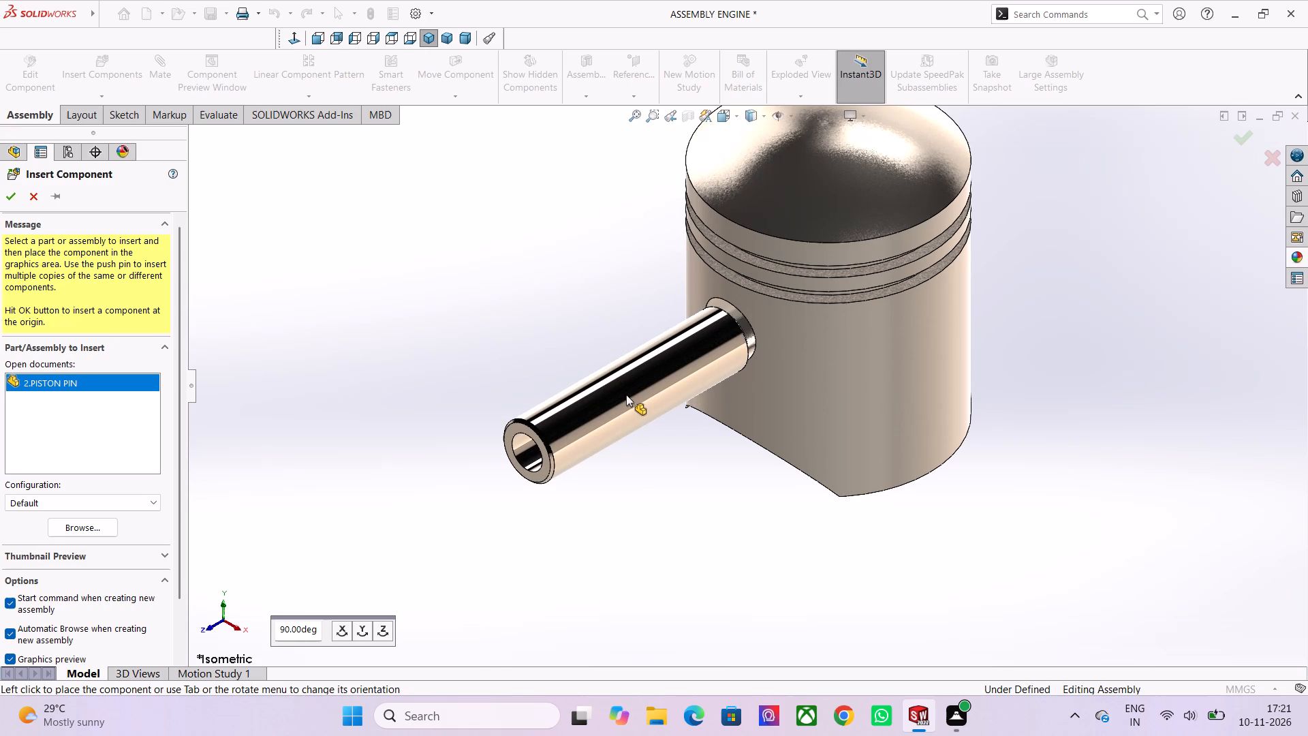
{"action": "scroll", "coordinate": [628, 389], "scroll_direction": "up", "scroll_amount": 2}
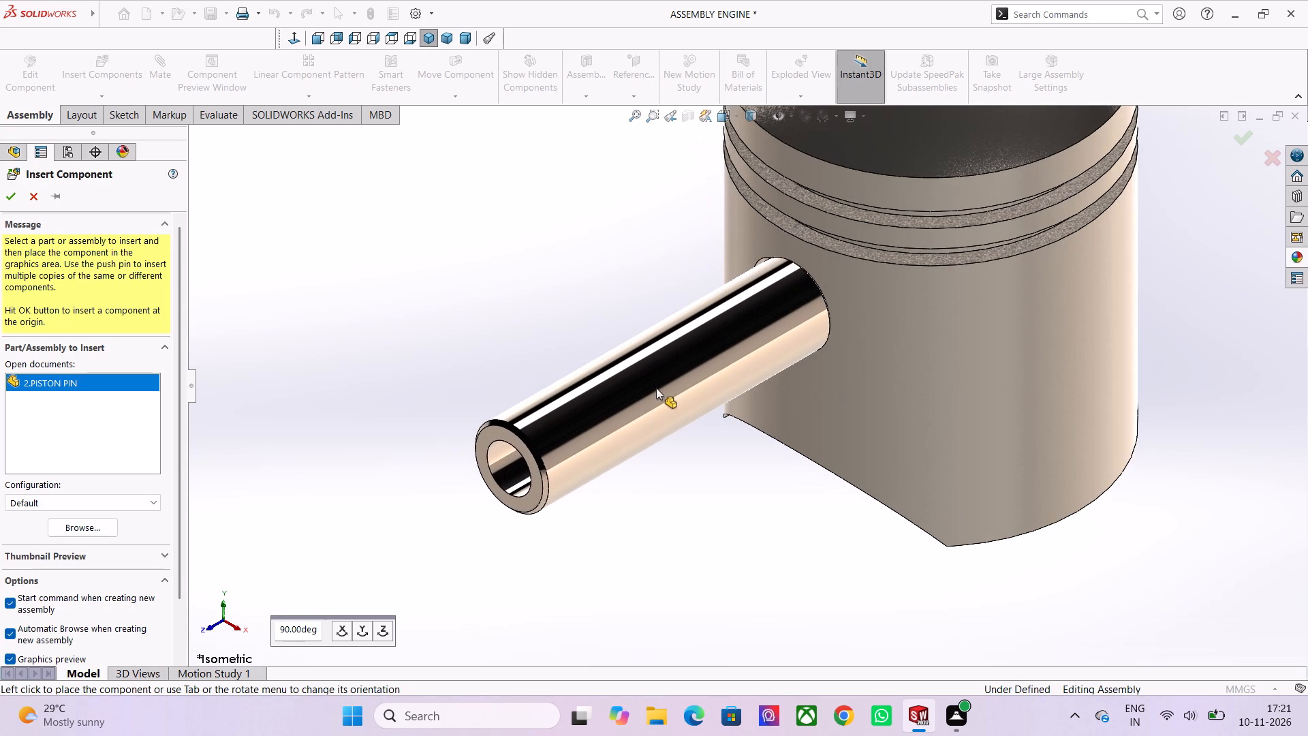
{"action": "scroll", "coordinate": [599, 414], "scroll_direction": "down", "scroll_amount": 3}
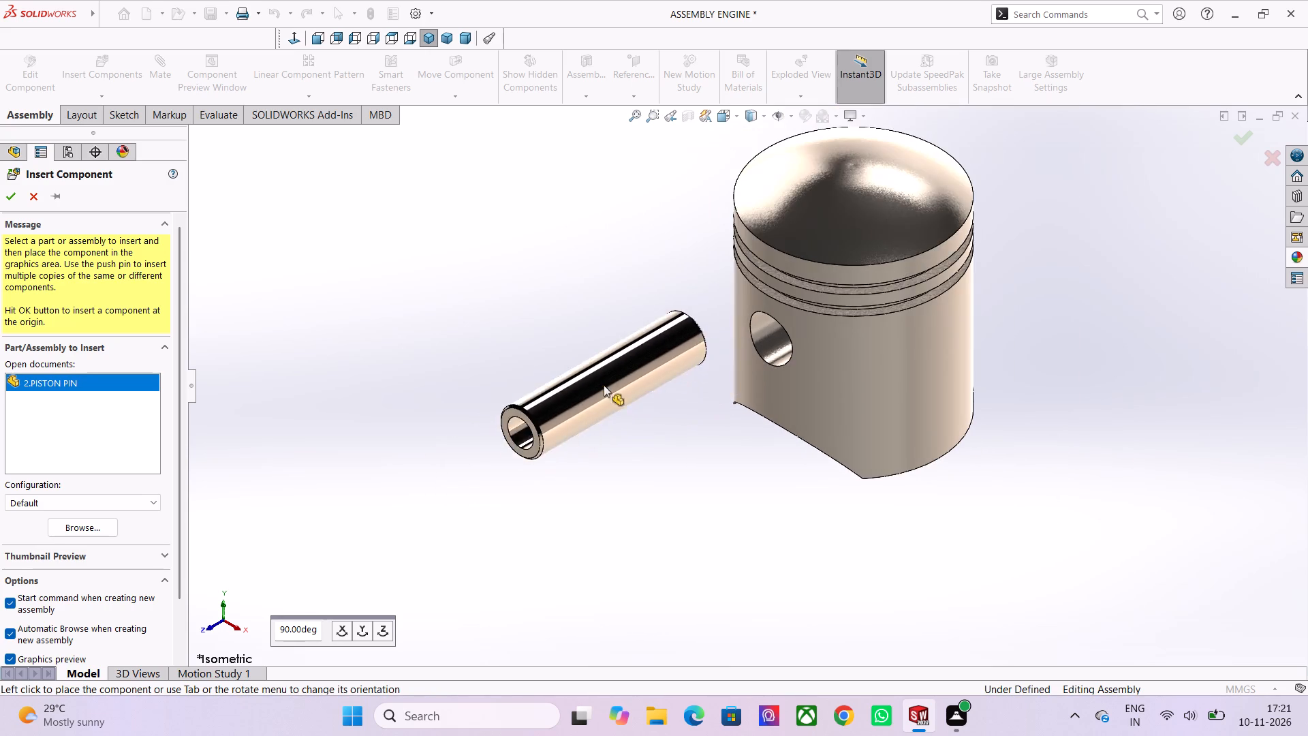
{"action": "scroll", "coordinate": [604, 385], "scroll_direction": "down", "scroll_amount": 3}
{"action": "scroll", "coordinate": [783, 414], "scroll_direction": "down", "scroll_amount": 7}
{"action": "scroll", "coordinate": [852, 442], "scroll_direction": "down", "scroll_amount": 1}
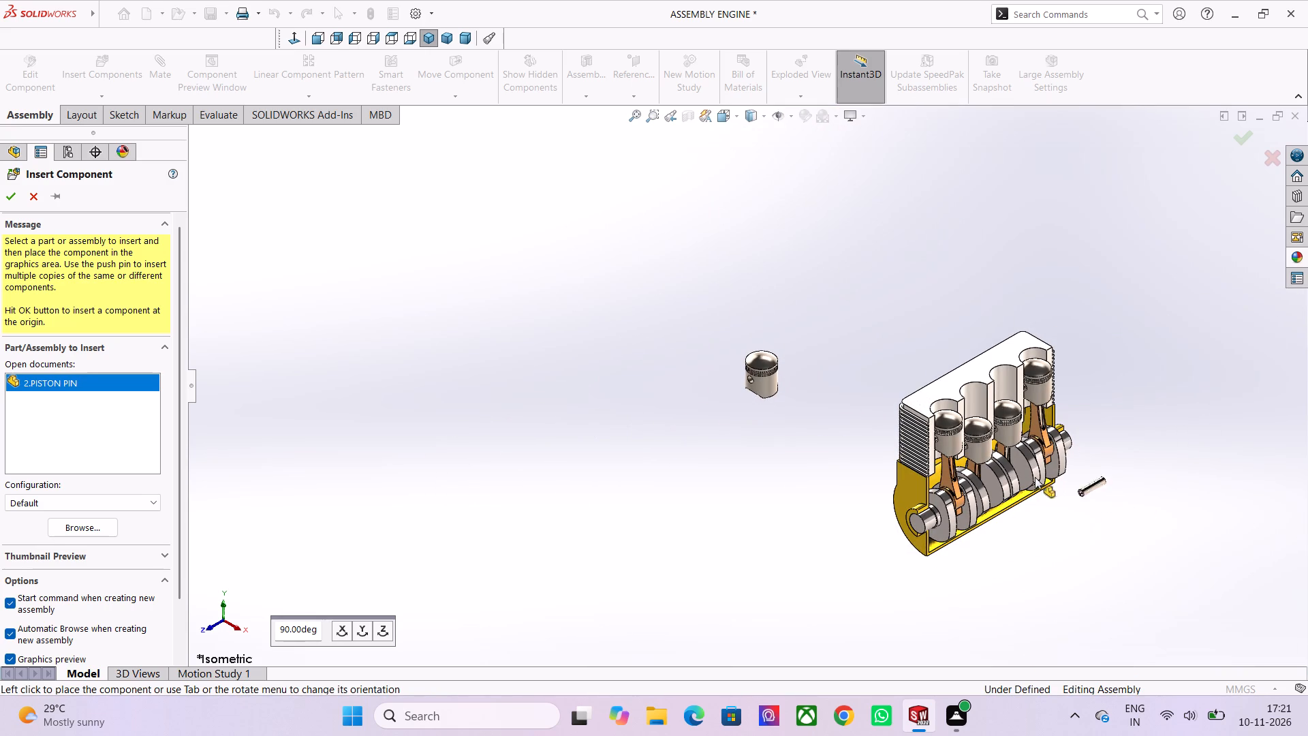
Place the piston pin in free space just above and beside the loose piston.
{"action": "scroll", "coordinate": [758, 380], "scroll_direction": "up", "scroll_amount": 2}
{"action": "scroll", "coordinate": [817, 303], "scroll_direction": "up", "scroll_amount": 5}
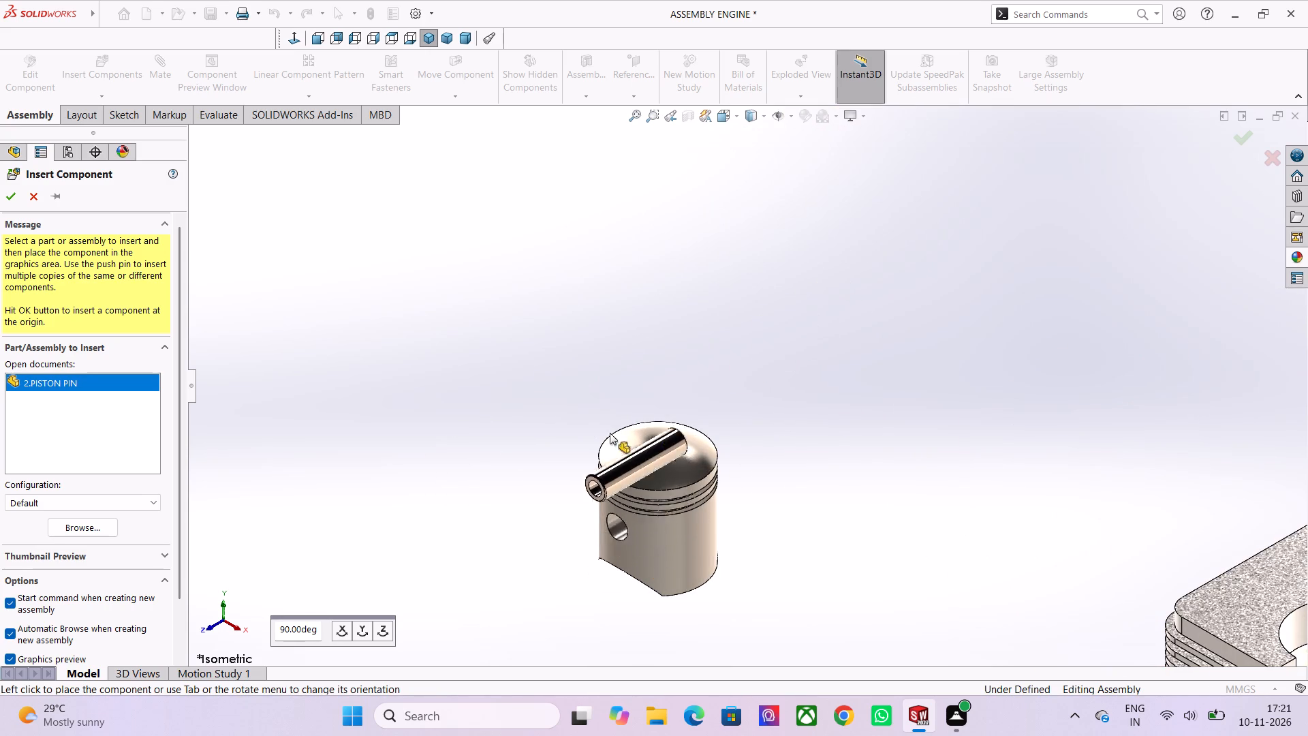
{"action": "left_click", "coordinate": [556, 373]}
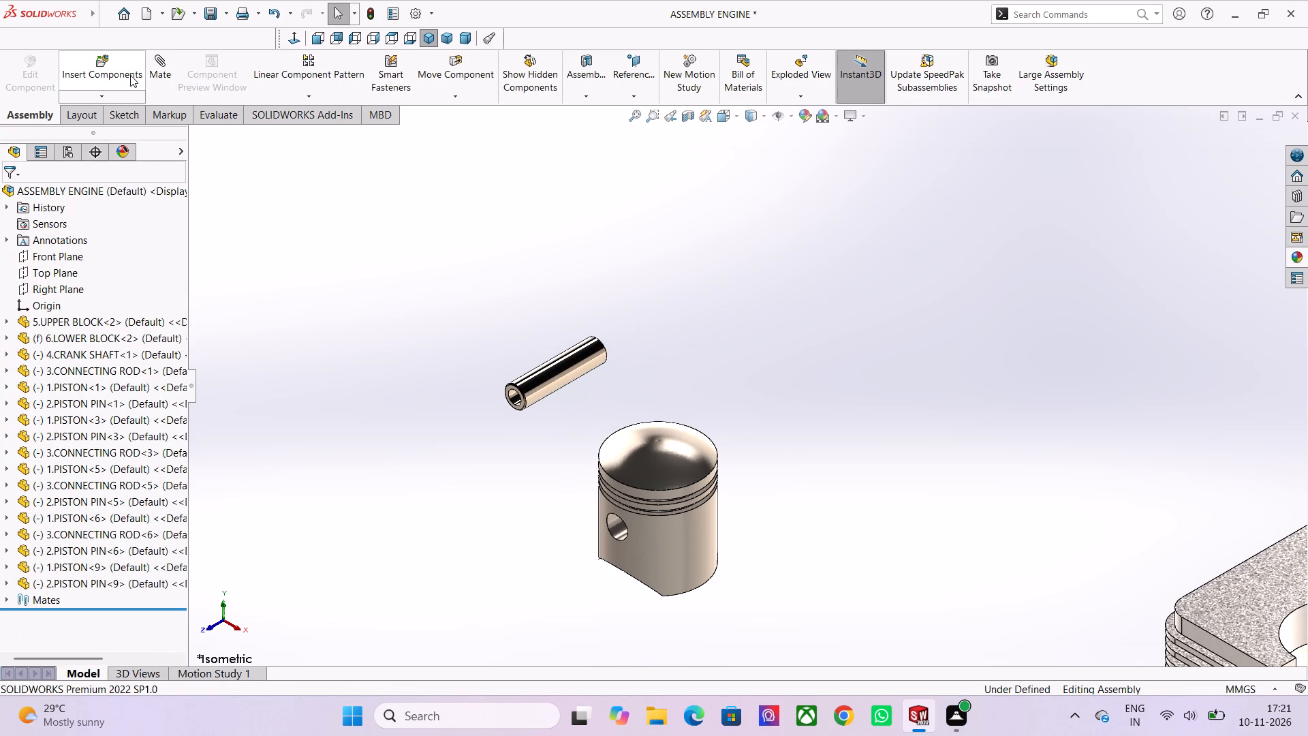
Load the 3.CONNECTING ROD part from the ENGINE folder as a new component to insert.
{"action": "left_click", "coordinate": [129, 75]}
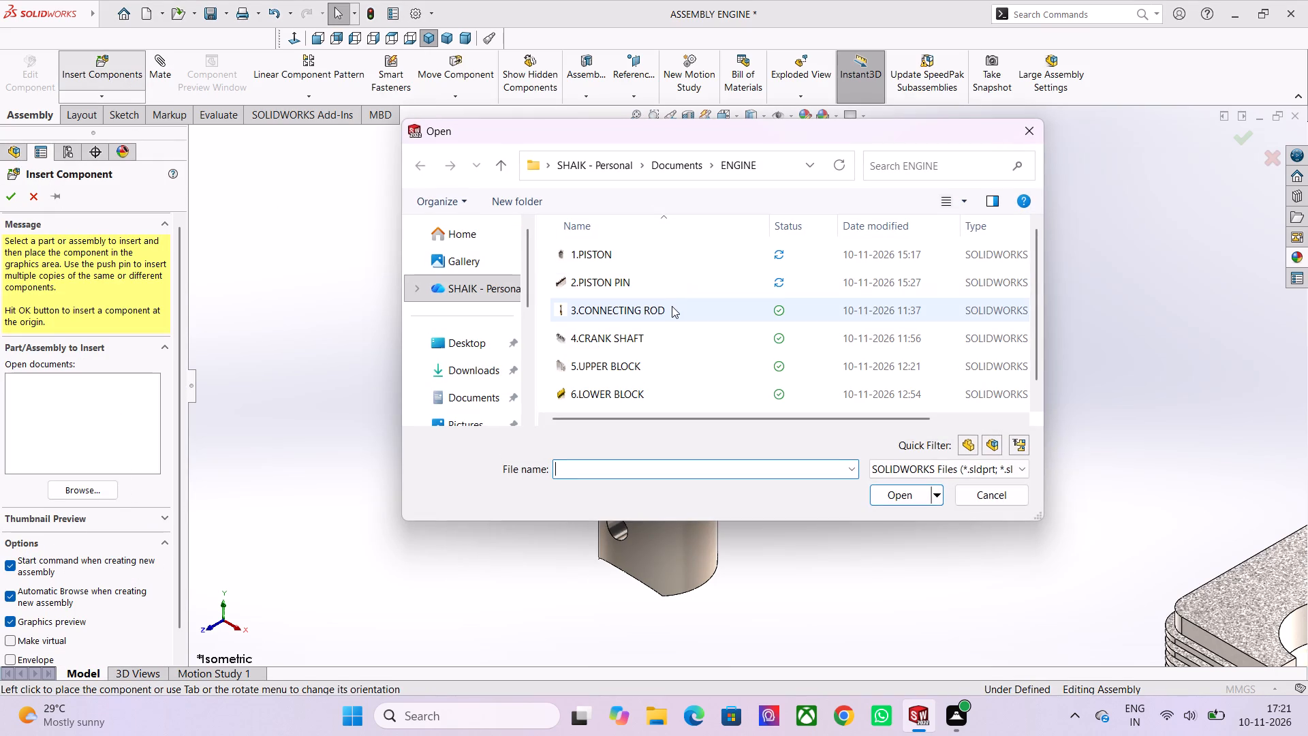
{"action": "left_click", "coordinate": [672, 306]}
{"action": "left_click", "coordinate": [887, 492]}
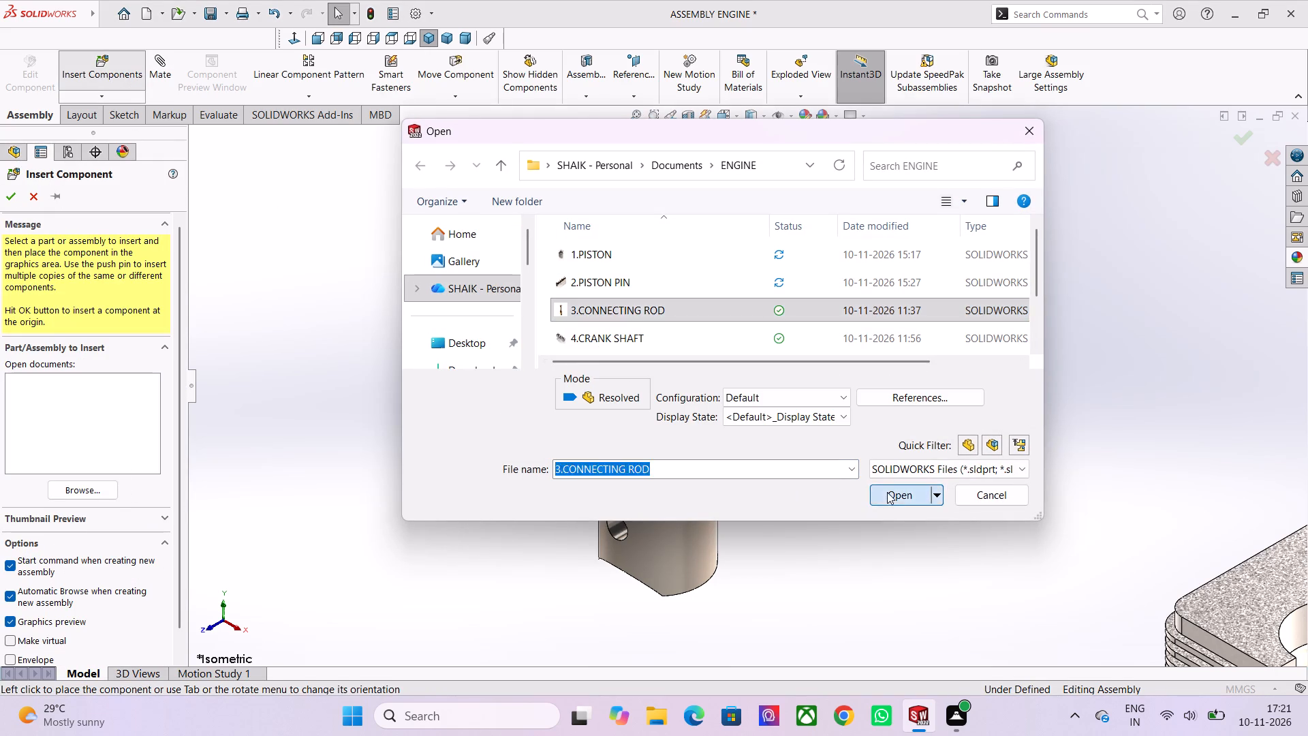
Compare the unplaced connecting rod preview with the loose piston, the loose piston pin and the engine assembly.
{"action": "scroll", "coordinate": [696, 489], "scroll_direction": "down", "scroll_amount": 3}
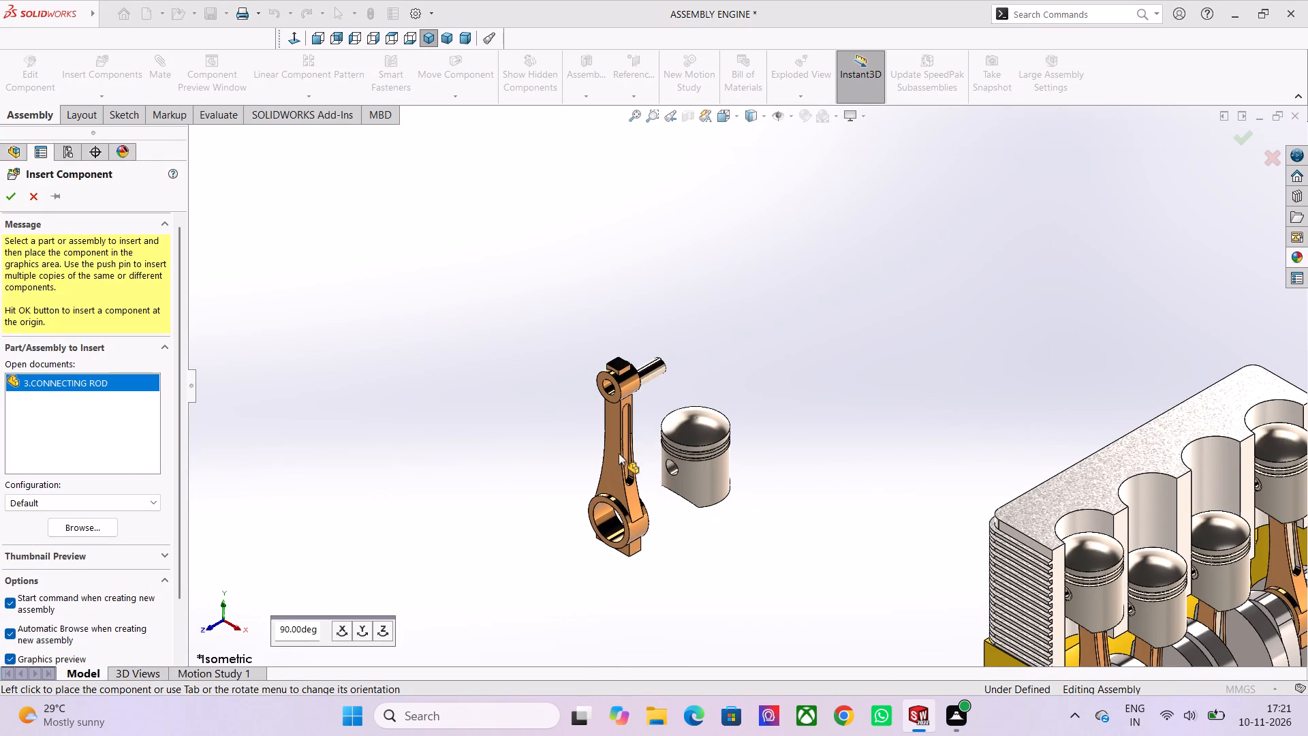
{"action": "scroll", "coordinate": [619, 453], "scroll_direction": "up", "scroll_amount": 5}
{"action": "scroll", "coordinate": [606, 466], "scroll_direction": "down", "scroll_amount": 1}
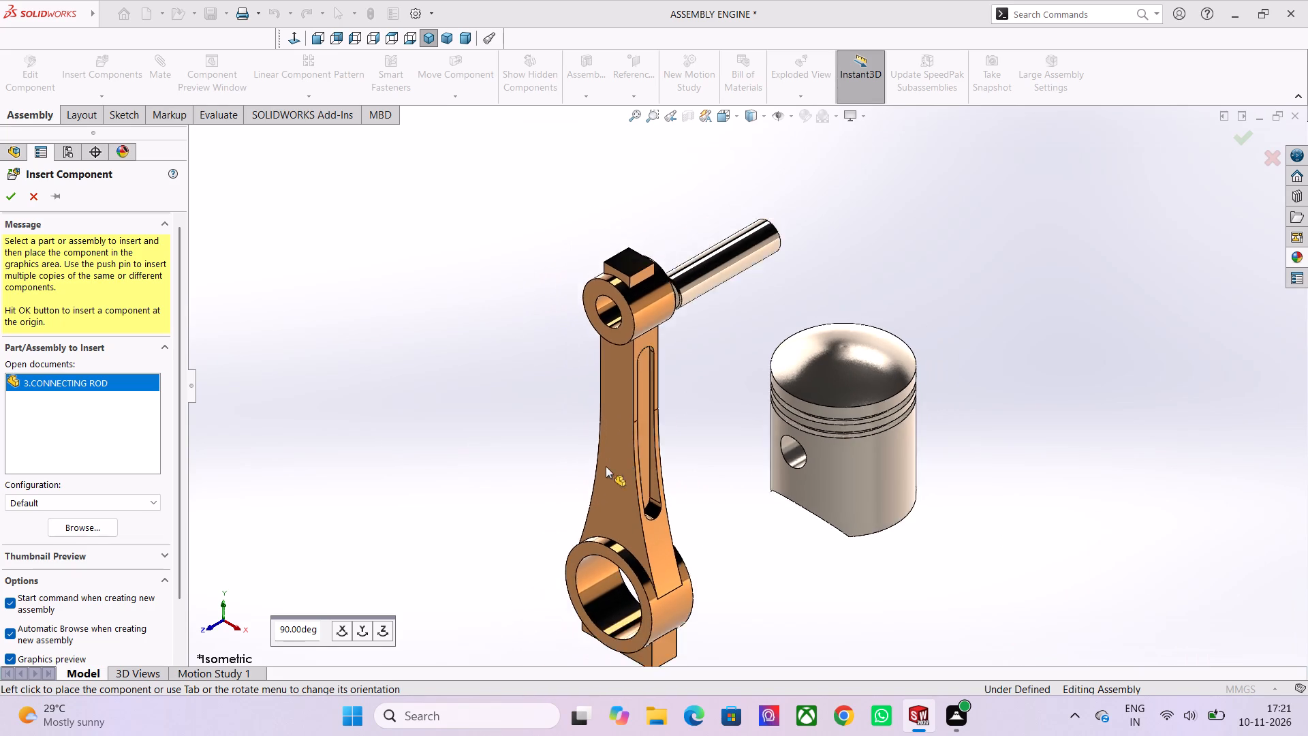
{"action": "scroll", "coordinate": [606, 466], "scroll_direction": "down", "scroll_amount": 1}
{"action": "scroll", "coordinate": [768, 510], "scroll_direction": "down", "scroll_amount": 6}
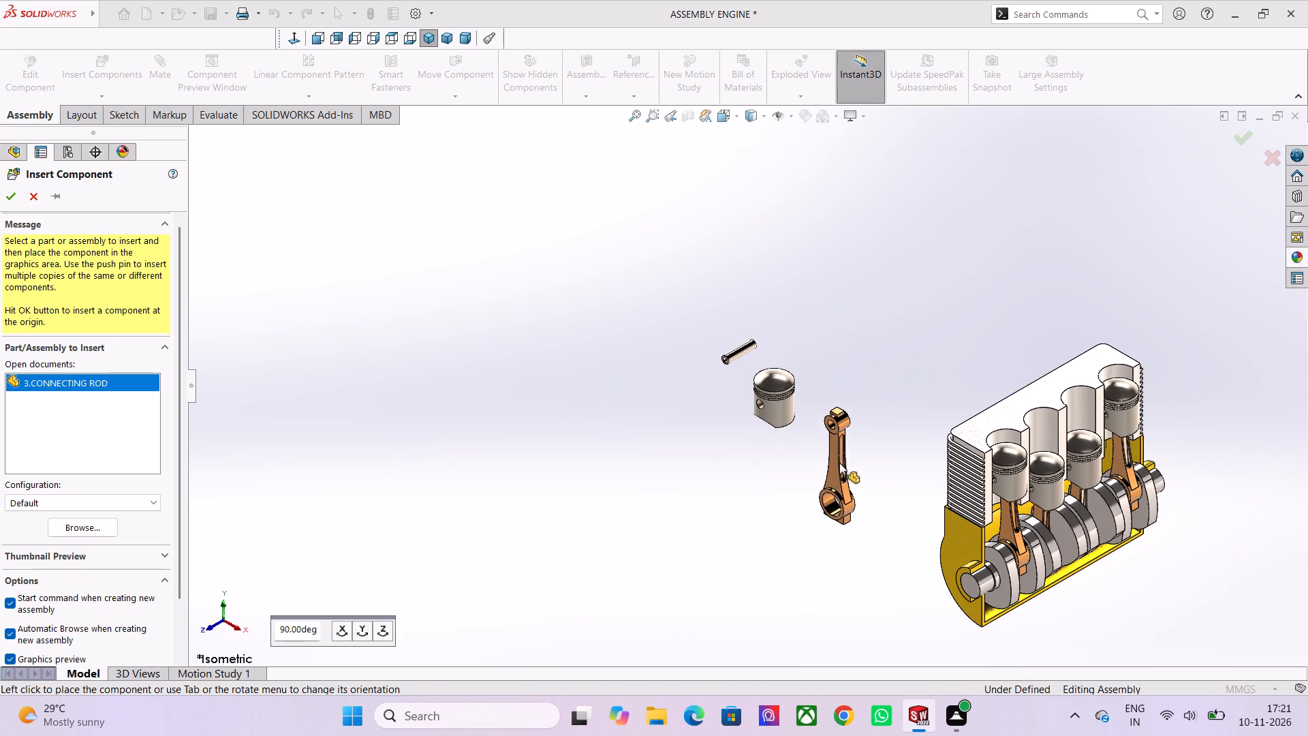
{"action": "scroll", "coordinate": [843, 463], "scroll_direction": "up", "scroll_amount": 3}
{"action": "scroll", "coordinate": [723, 386], "scroll_direction": "up", "scroll_amount": 2}
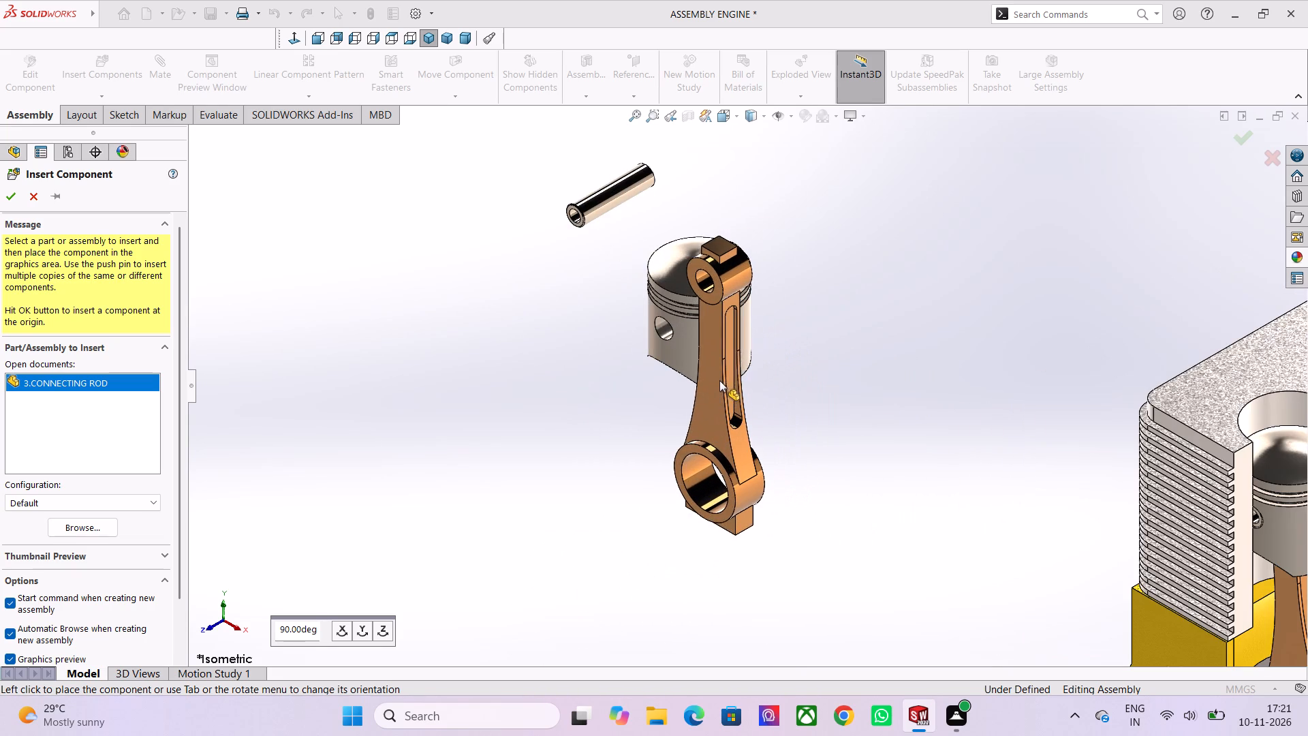
{"action": "scroll", "coordinate": [720, 462], "scroll_direction": "down", "scroll_amount": 2}
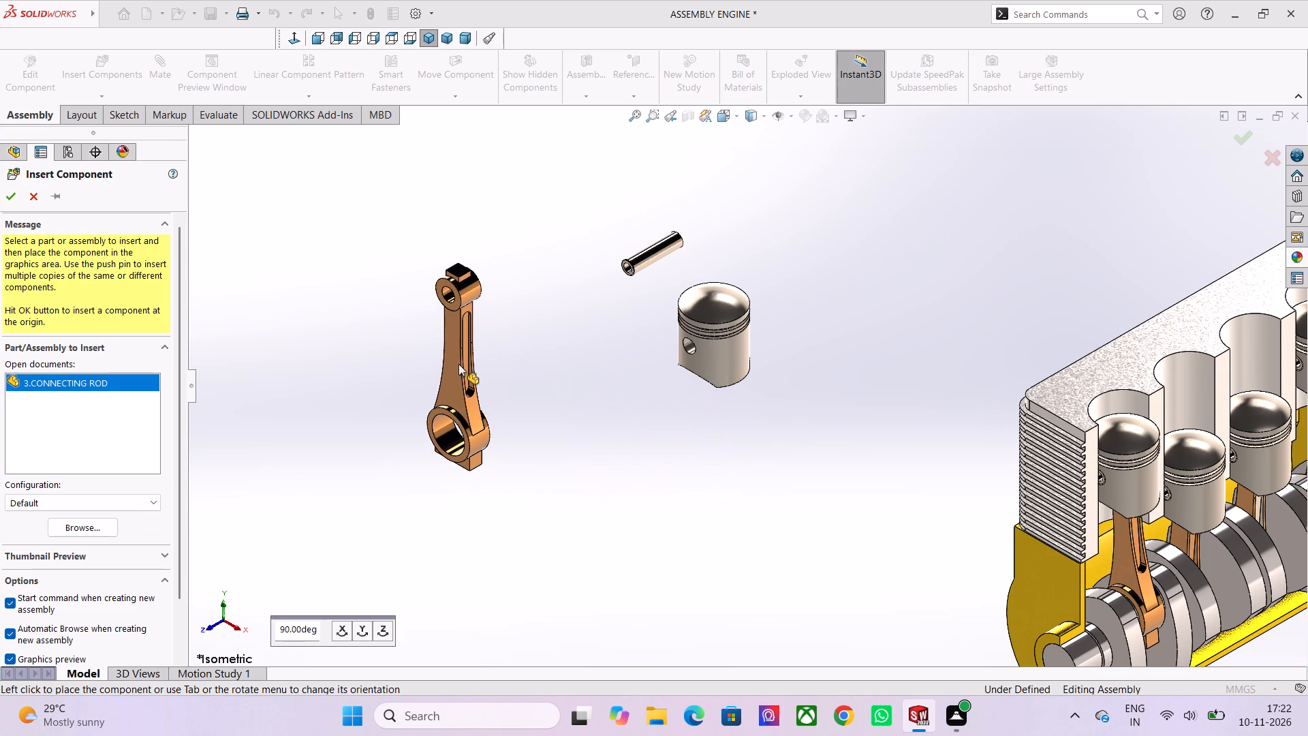
{"action": "scroll", "coordinate": [463, 364], "scroll_direction": "down", "scroll_amount": 1}
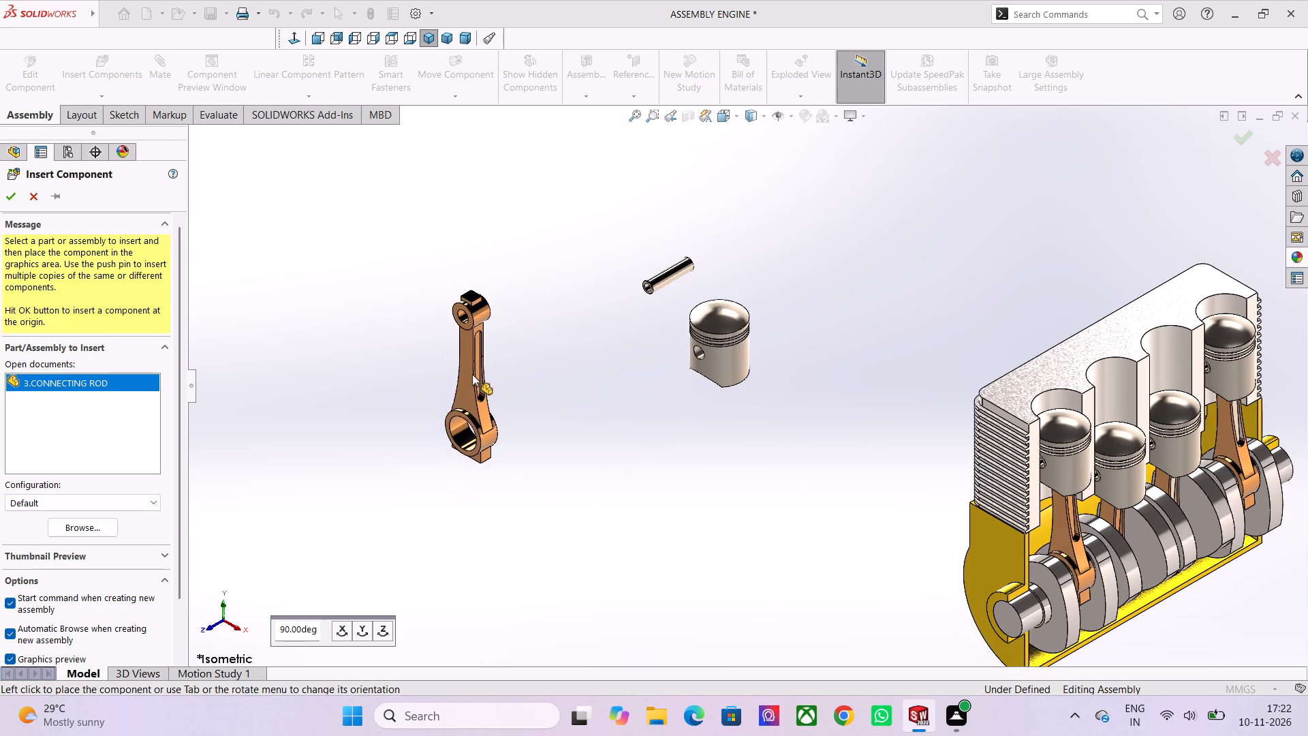
{"action": "scroll", "coordinate": [743, 408], "scroll_direction": "up", "scroll_amount": 1}
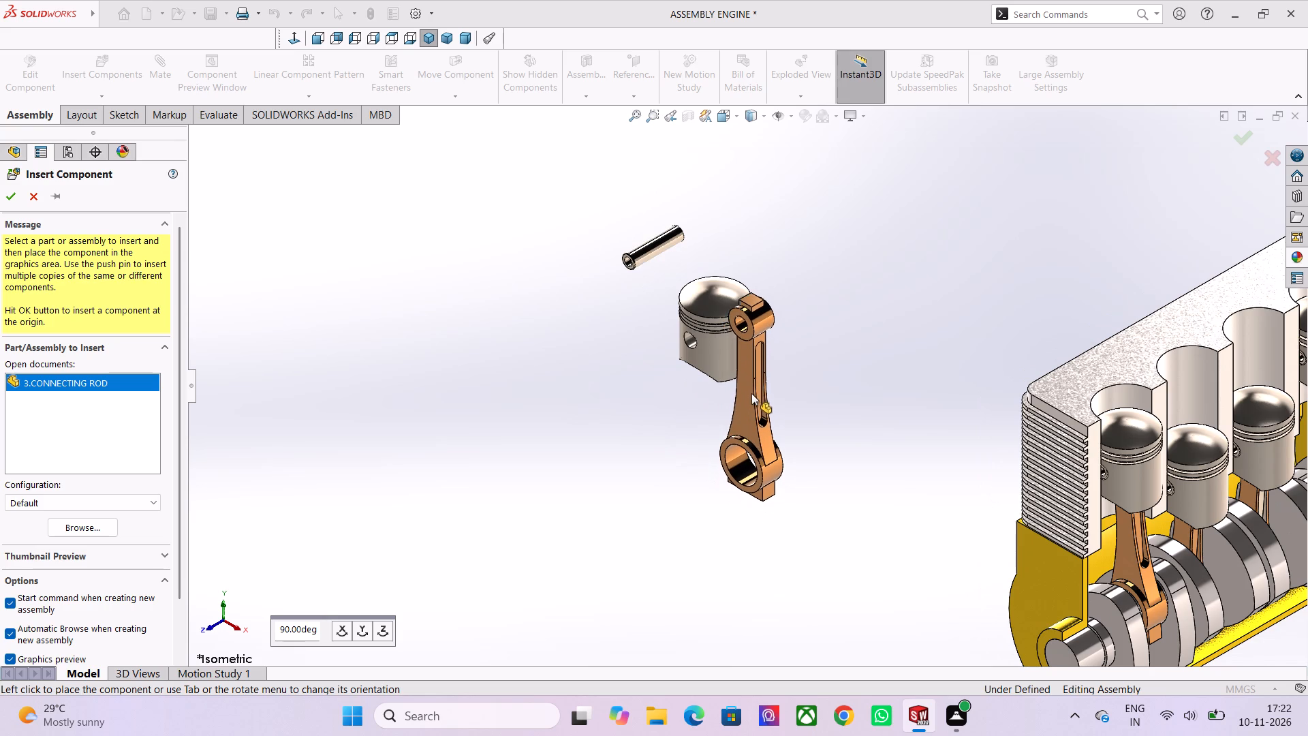
{"action": "scroll", "coordinate": [728, 463], "scroll_direction": "down", "scroll_amount": 2}
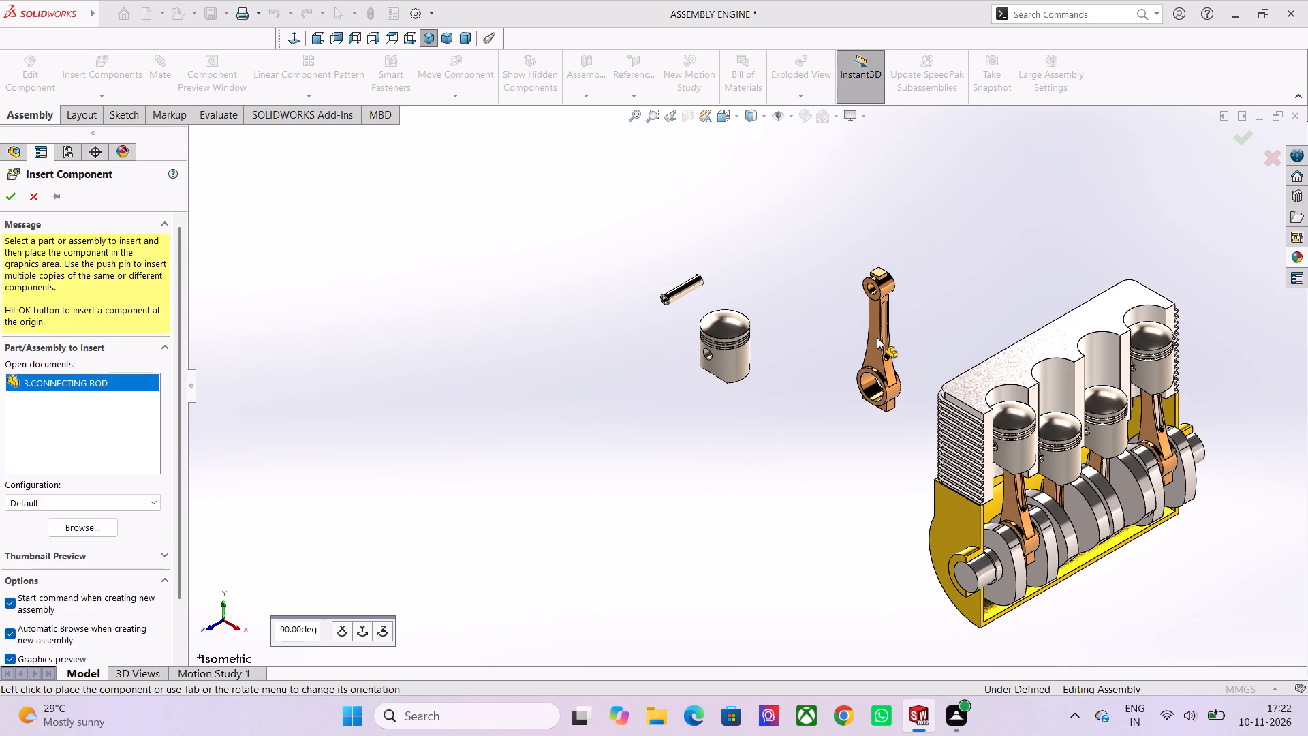
Inspect the unplaced connecting rod preview beside the loose piston, up close and with the whole engine assembly.
{"action": "scroll", "coordinate": [875, 355], "scroll_direction": "down", "scroll_amount": 3}
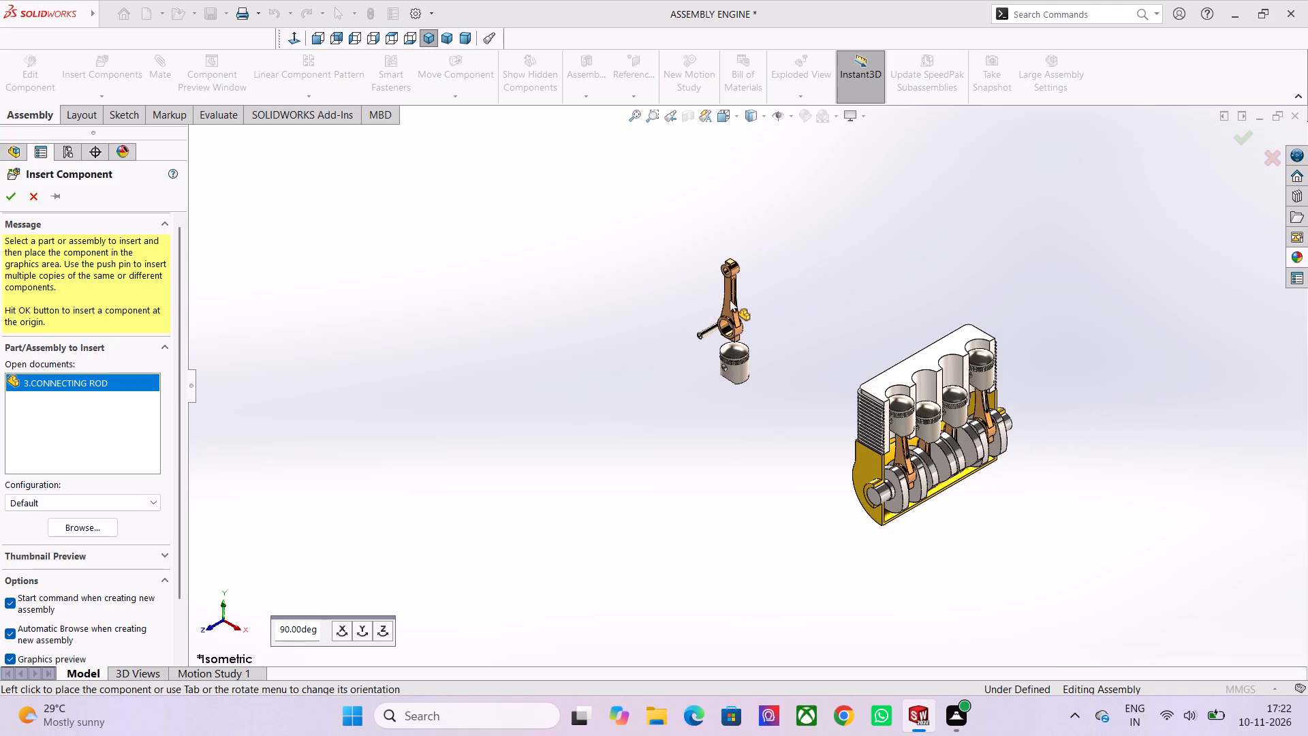
{"action": "scroll", "coordinate": [737, 318], "scroll_direction": "up", "scroll_amount": 2}
{"action": "scroll", "coordinate": [683, 366], "scroll_direction": "up", "scroll_amount": 8}
{"action": "scroll", "coordinate": [779, 336], "scroll_direction": "down", "scroll_amount": 1}
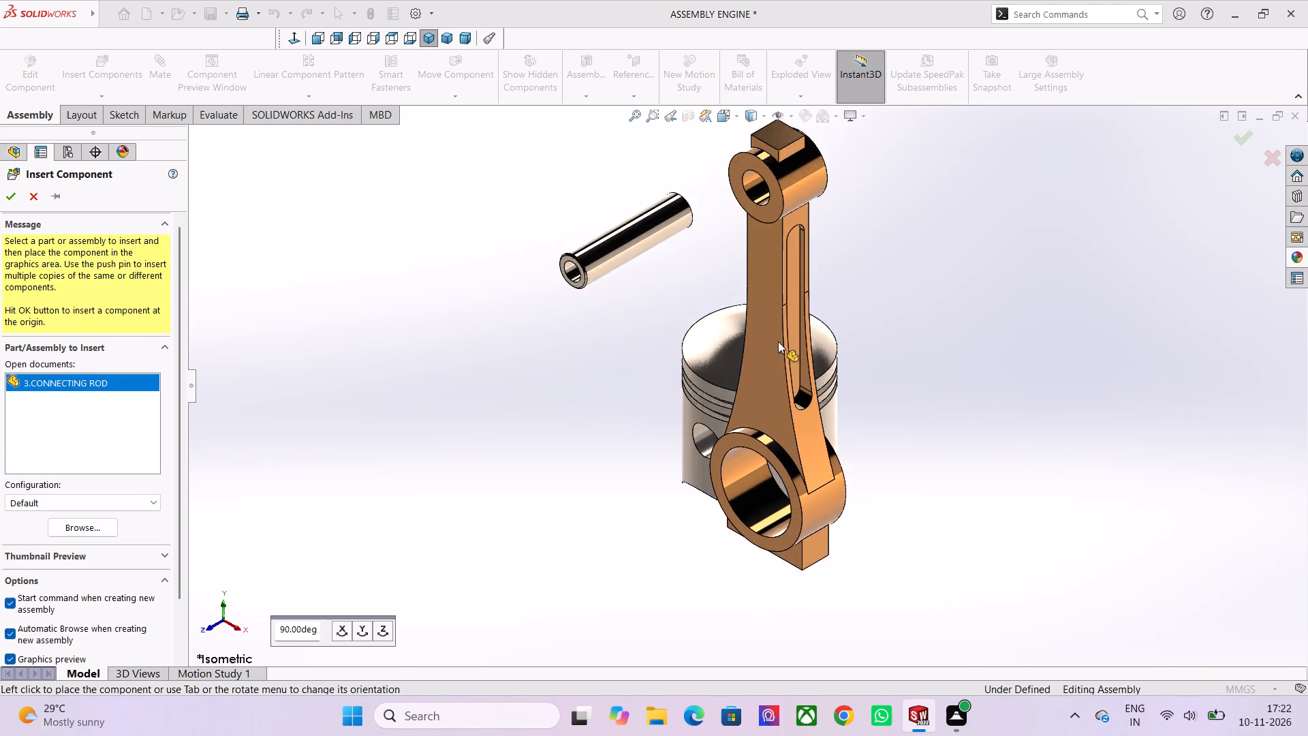
{"action": "scroll", "coordinate": [778, 341], "scroll_direction": "down", "scroll_amount": 1}
{"action": "scroll", "coordinate": [803, 338], "scroll_direction": "up", "scroll_amount": 6}
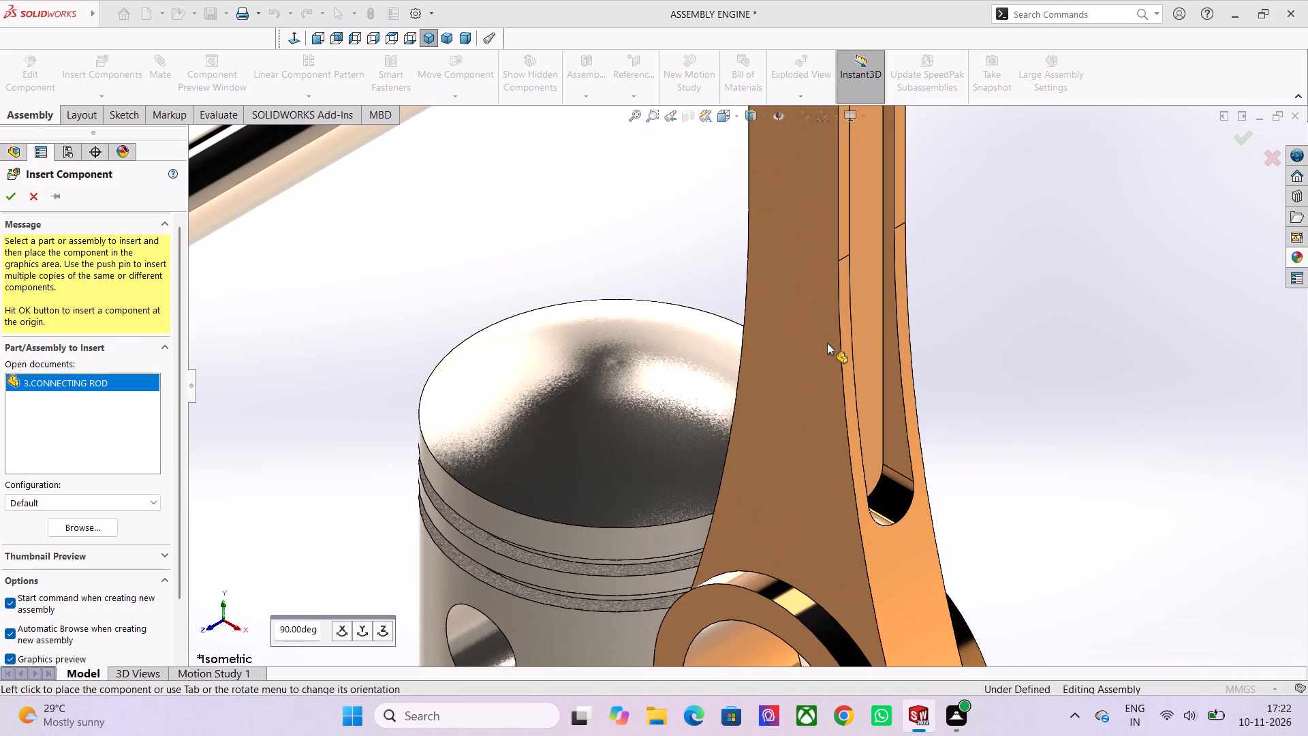
{"action": "scroll", "coordinate": [837, 342], "scroll_direction": "down", "scroll_amount": 12}
{"action": "scroll", "coordinate": [792, 369], "scroll_direction": "up", "scroll_amount": 3}
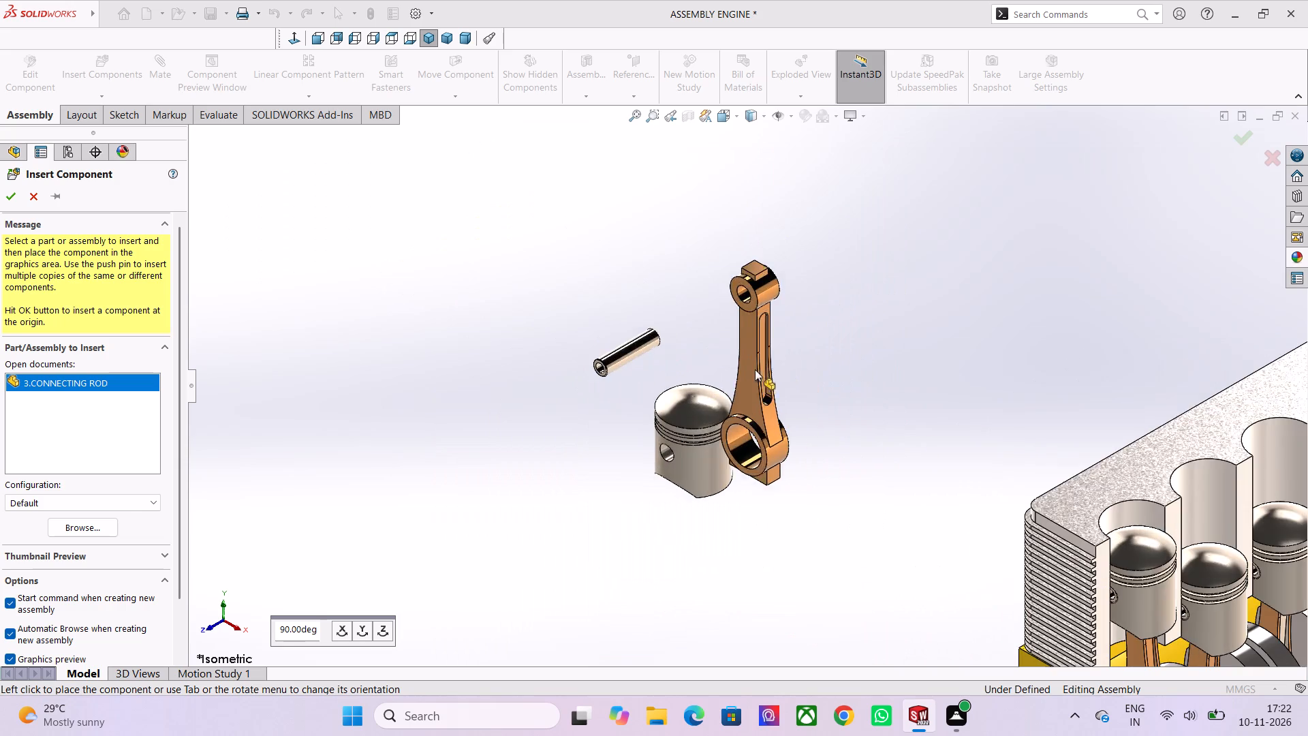
{"action": "scroll", "coordinate": [552, 368], "scroll_direction": "up", "scroll_amount": 3}
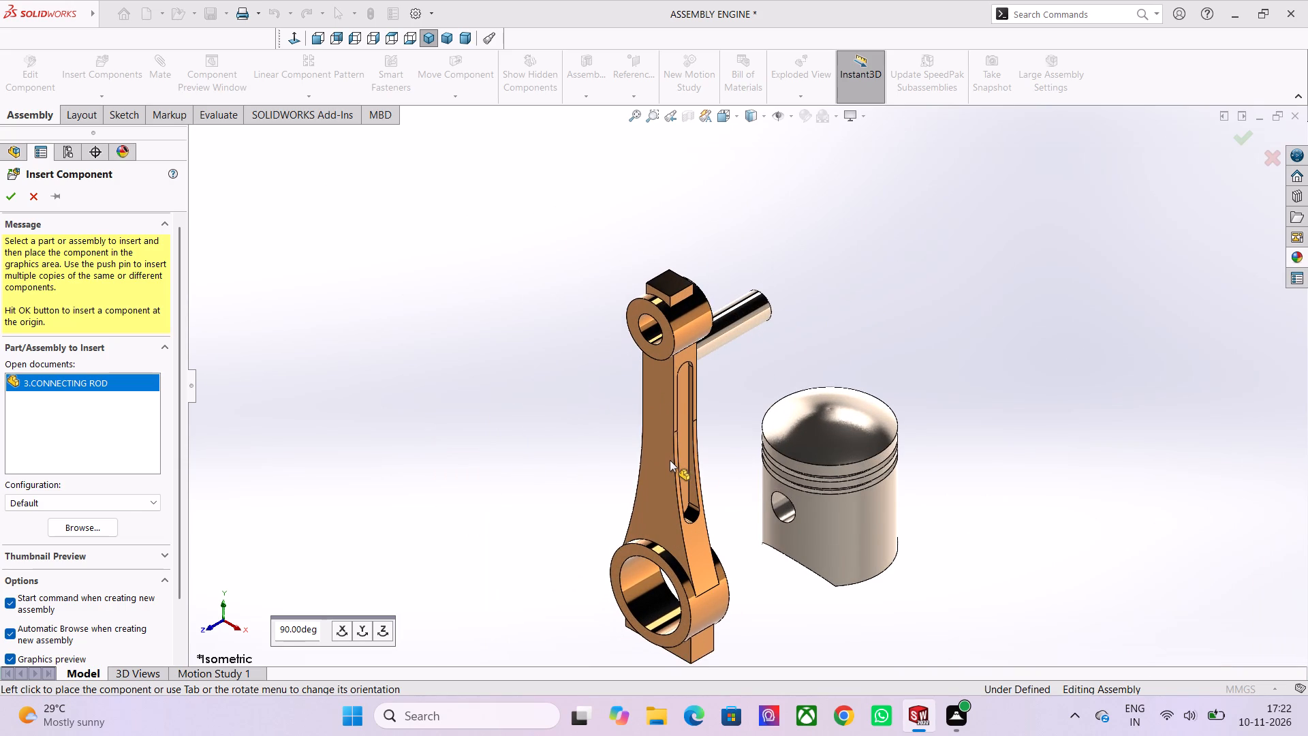
{"action": "scroll", "coordinate": [572, 479], "scroll_direction": "down", "scroll_amount": 1}
Examine the connecting rod preview's small-end bore against the loose piston's pin hole, looking along the pin axis.
{"action": "middle_click_drag", "start_coordinate": [596, 487], "coordinate": [617, 467]}
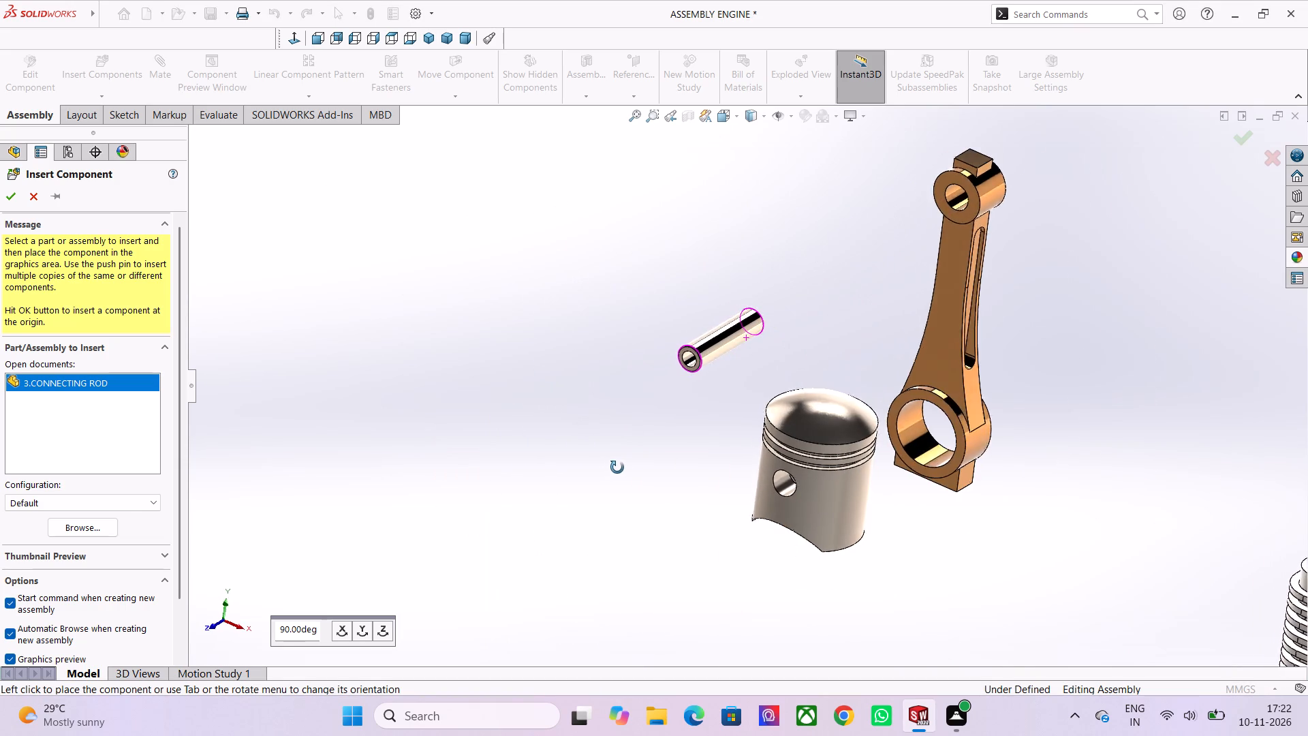
{"action": "middle_click_drag", "start_coordinate": [617, 467], "coordinate": [623, 470]}
{"action": "middle_click_drag", "start_coordinate": [618, 473], "coordinate": [625, 462]}
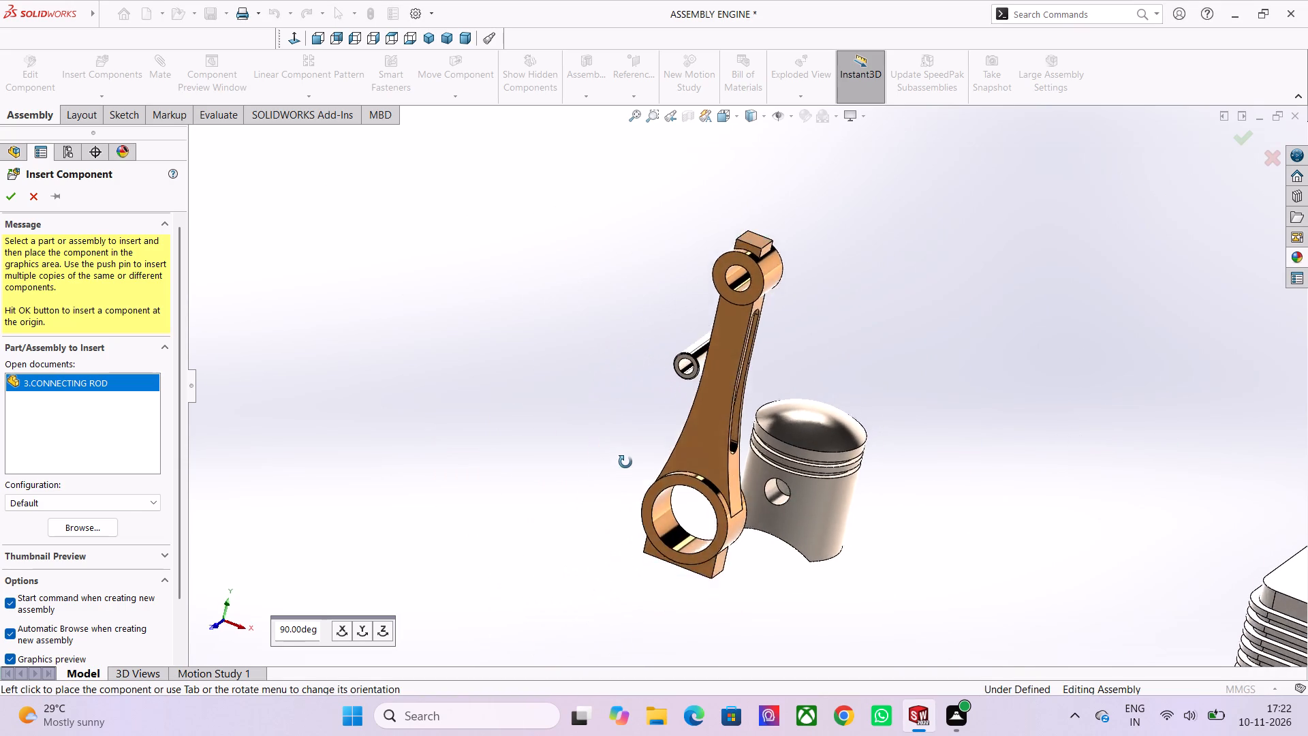
{"action": "middle_click_drag", "start_coordinate": [625, 462], "coordinate": [636, 469]}
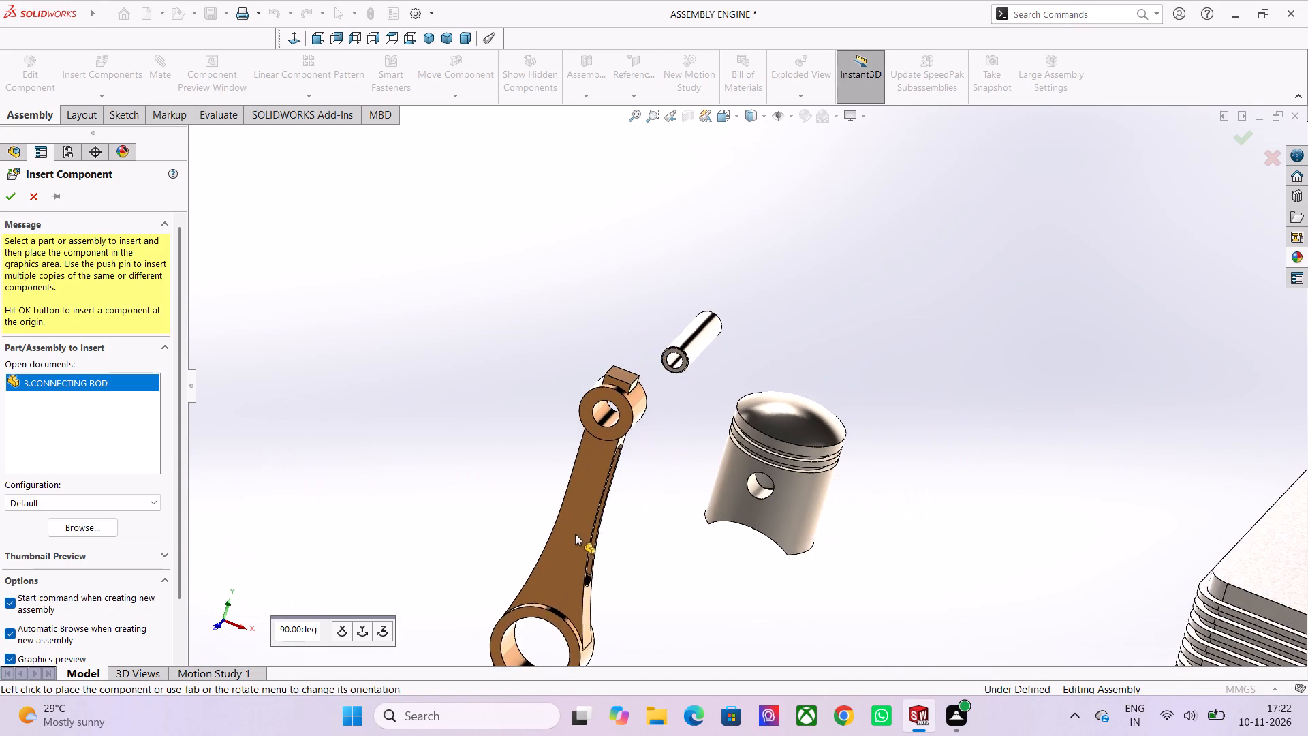
{"action": "scroll", "coordinate": [579, 534], "scroll_direction": "down", "scroll_amount": 1}
{"action": "middle_click_drag", "start_coordinate": [642, 492], "coordinate": [656, 437]}
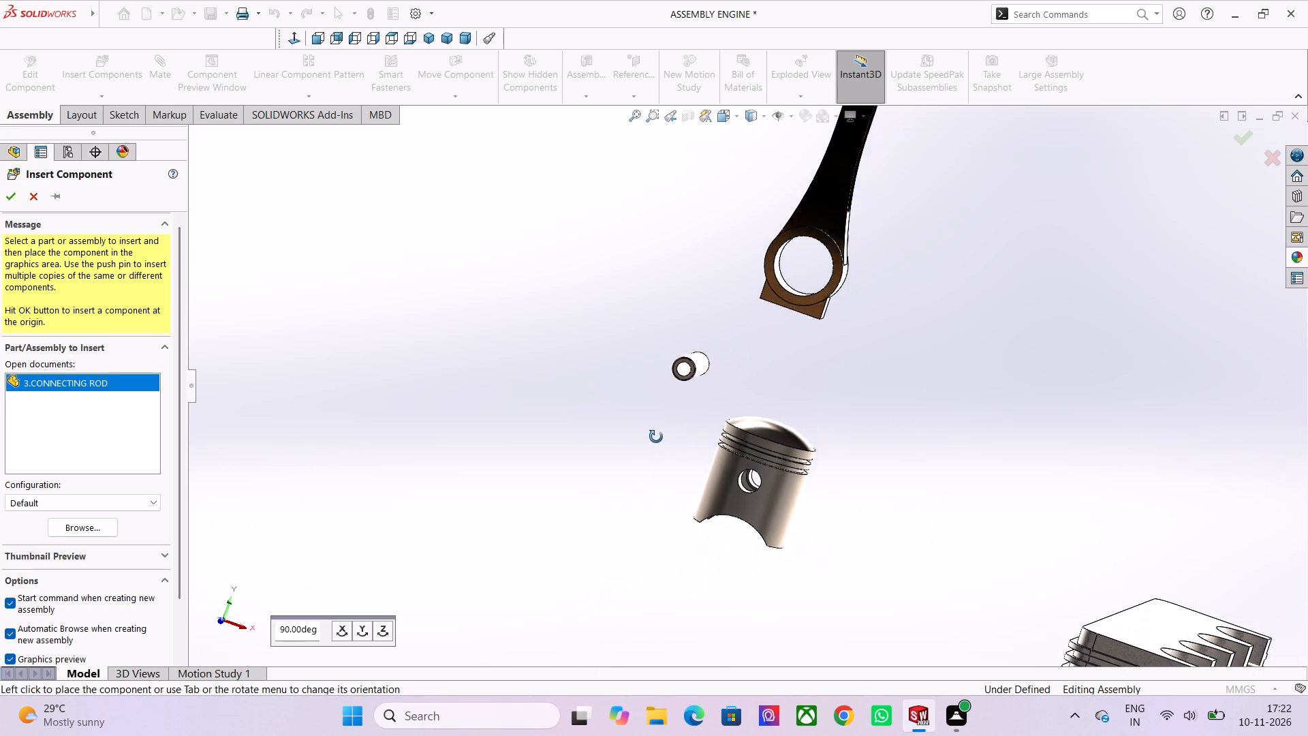
{"action": "middle_click_drag", "start_coordinate": [656, 437], "coordinate": [656, 433]}
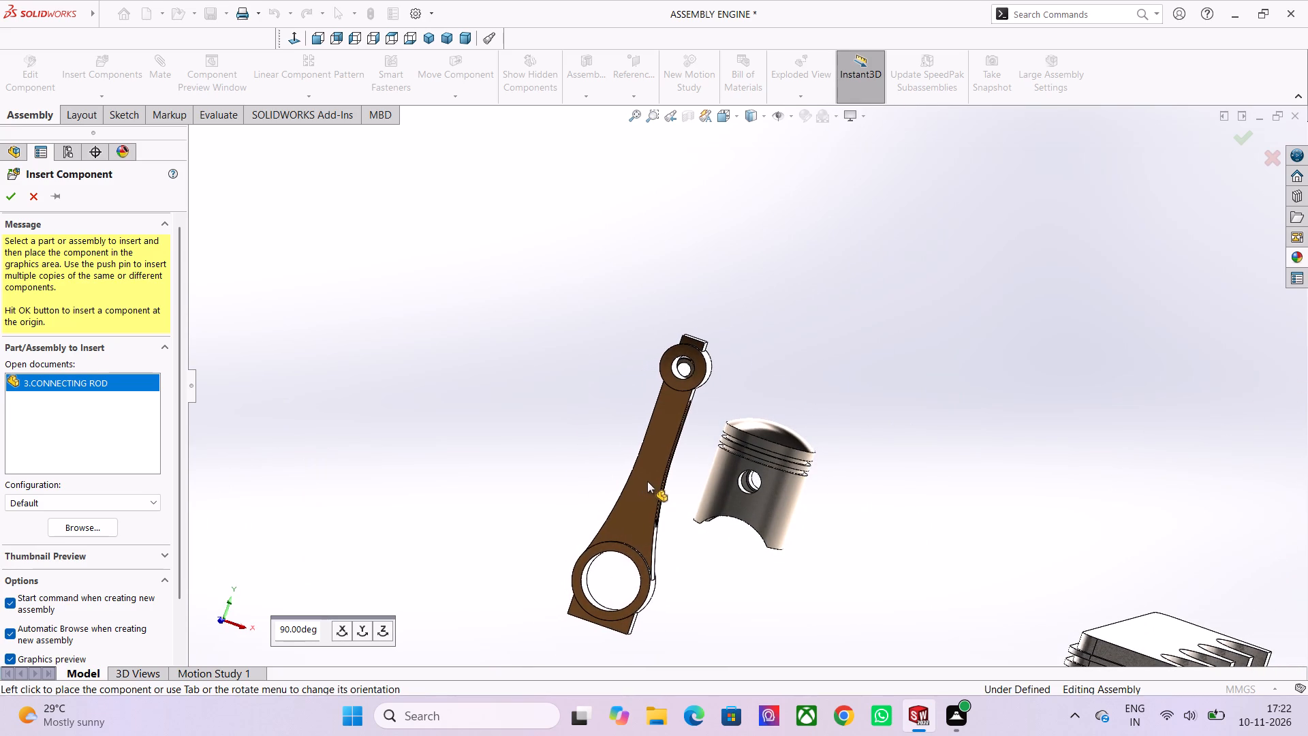
{"action": "middle_click_drag", "start_coordinate": [647, 480], "coordinate": [661, 481]}
{"action": "scroll", "coordinate": [672, 481], "scroll_direction": "down", "scroll_amount": 1}
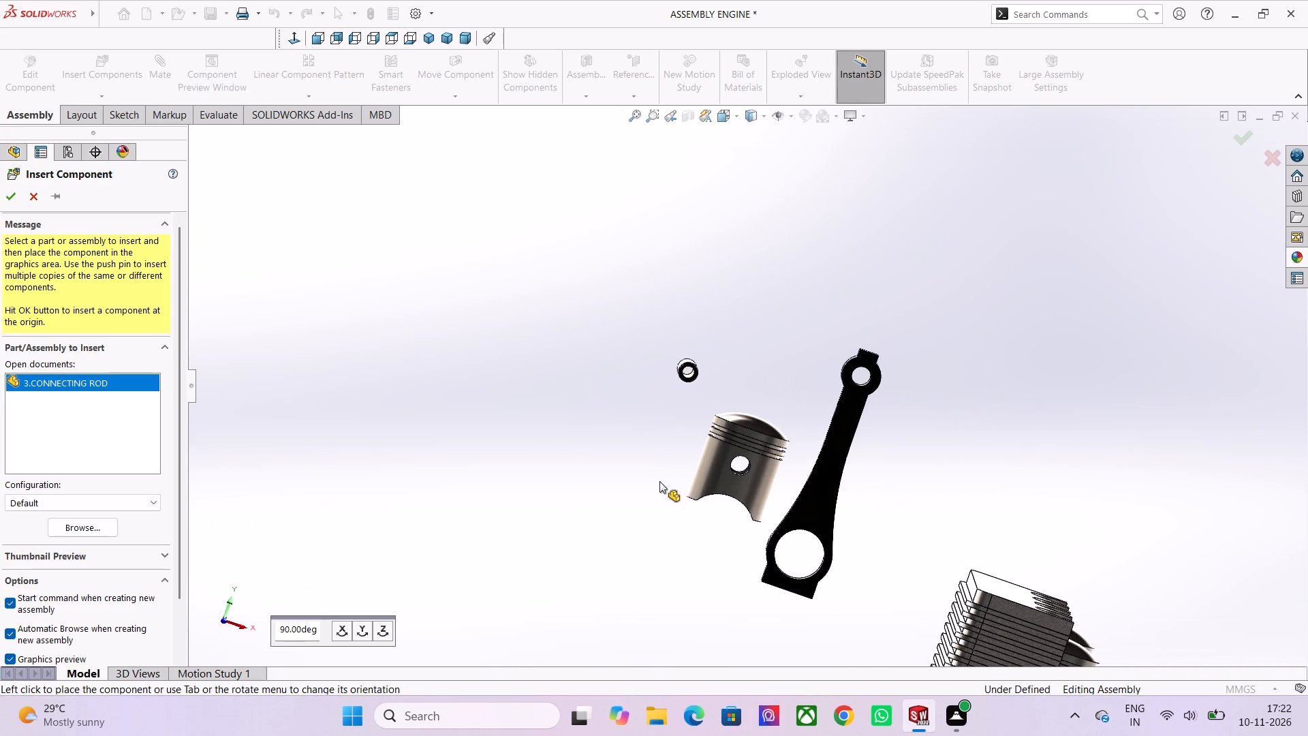
{"action": "scroll", "coordinate": [640, 483], "scroll_direction": "up", "scroll_amount": 5}
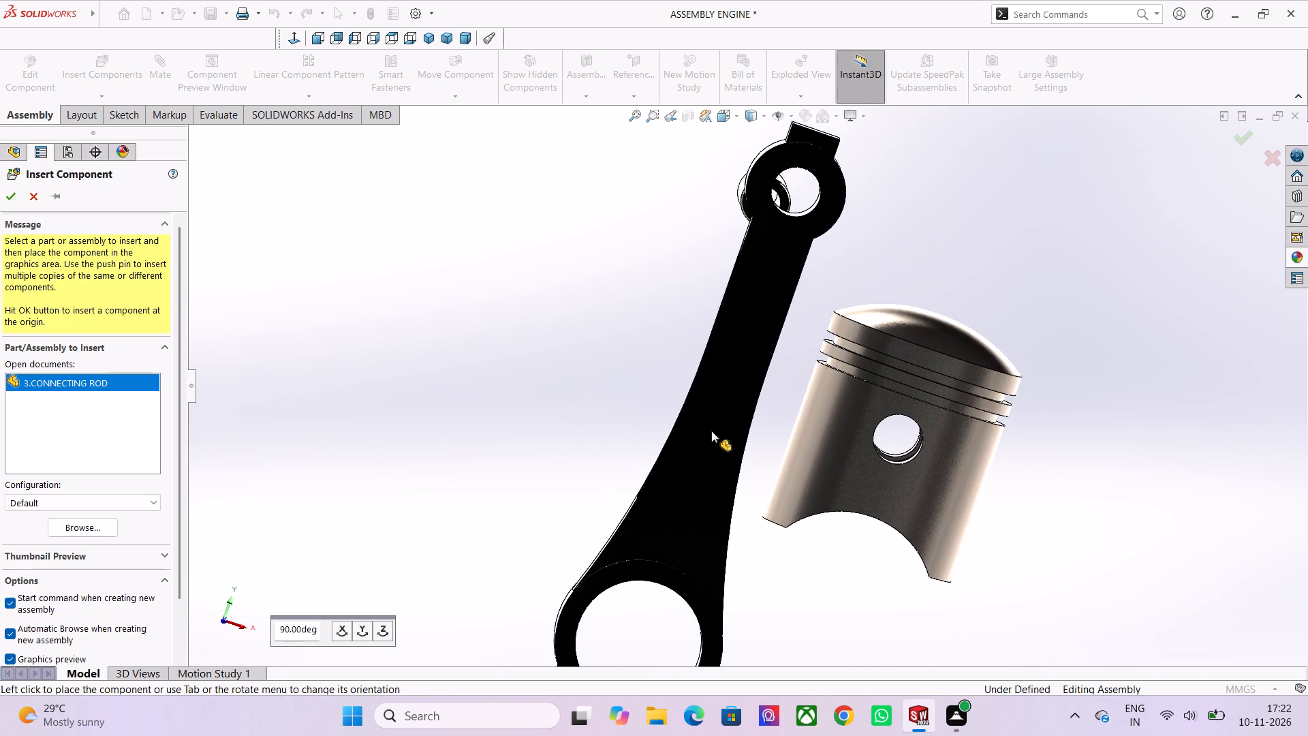
{"action": "scroll", "coordinate": [687, 441], "scroll_direction": "up", "scroll_amount": 2}
{"action": "scroll", "coordinate": [696, 444], "scroll_direction": "down", "scroll_amount": 4}
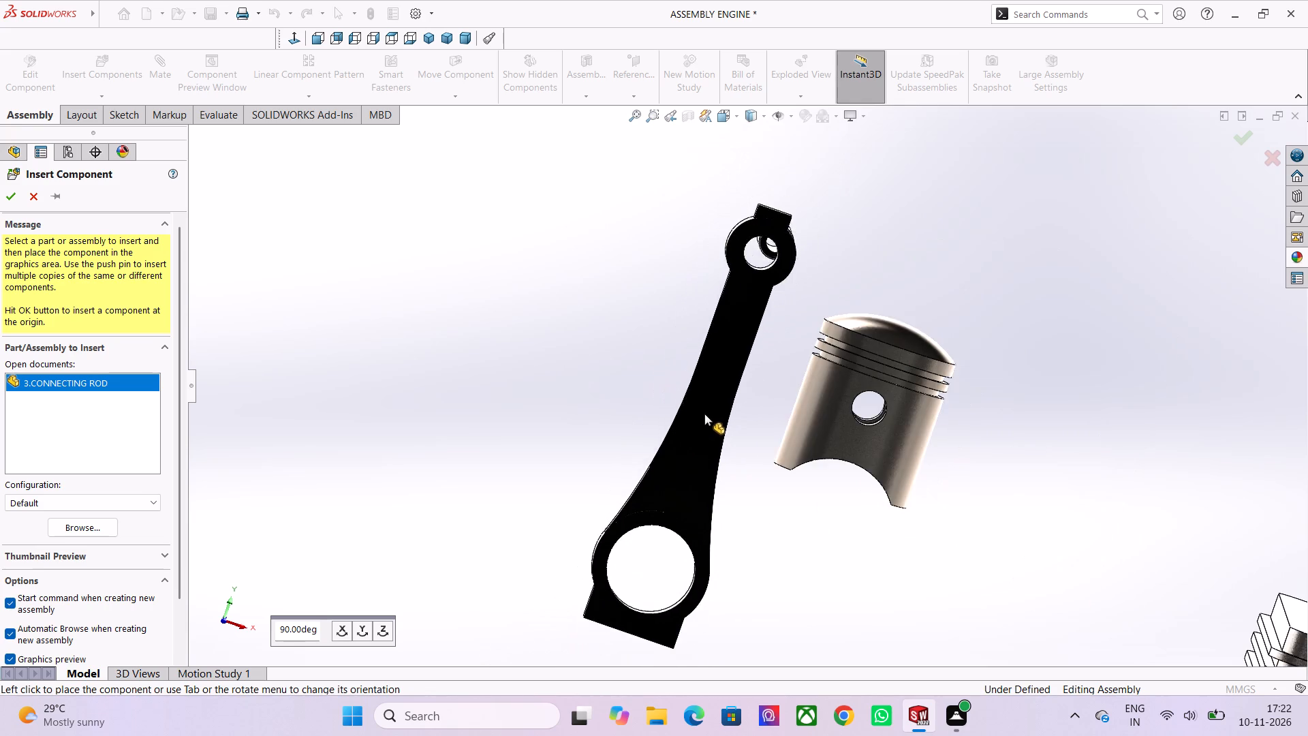
{"action": "scroll", "coordinate": [708, 403], "scroll_direction": "down", "scroll_amount": 3}
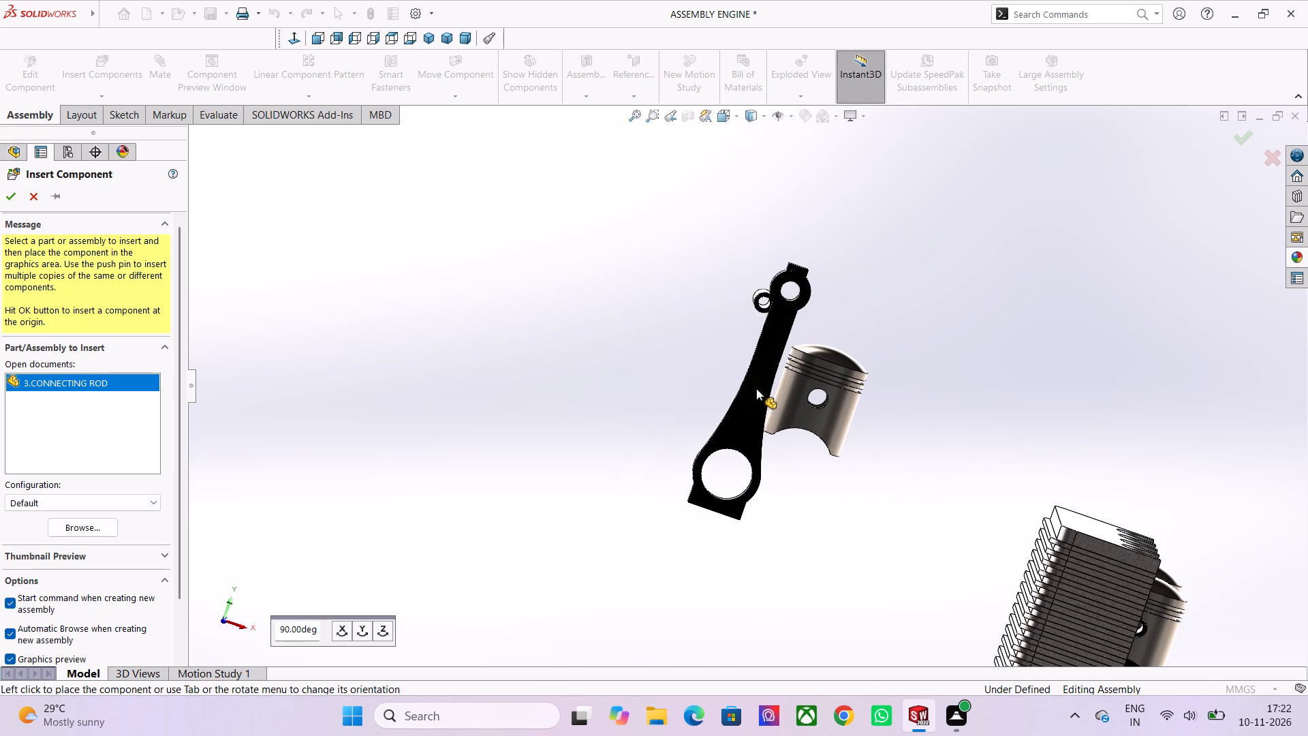
Check the unplaced connecting rod preview's orientation against the connecting rods installed in the engine assembly.
{"action": "middle_click_drag", "start_coordinate": [756, 388], "coordinate": [734, 395]}
{"action": "scroll", "coordinate": [734, 412], "scroll_direction": "down", "scroll_amount": 3}
{"action": "middle_click_drag", "start_coordinate": [876, 375], "coordinate": [841, 377]}
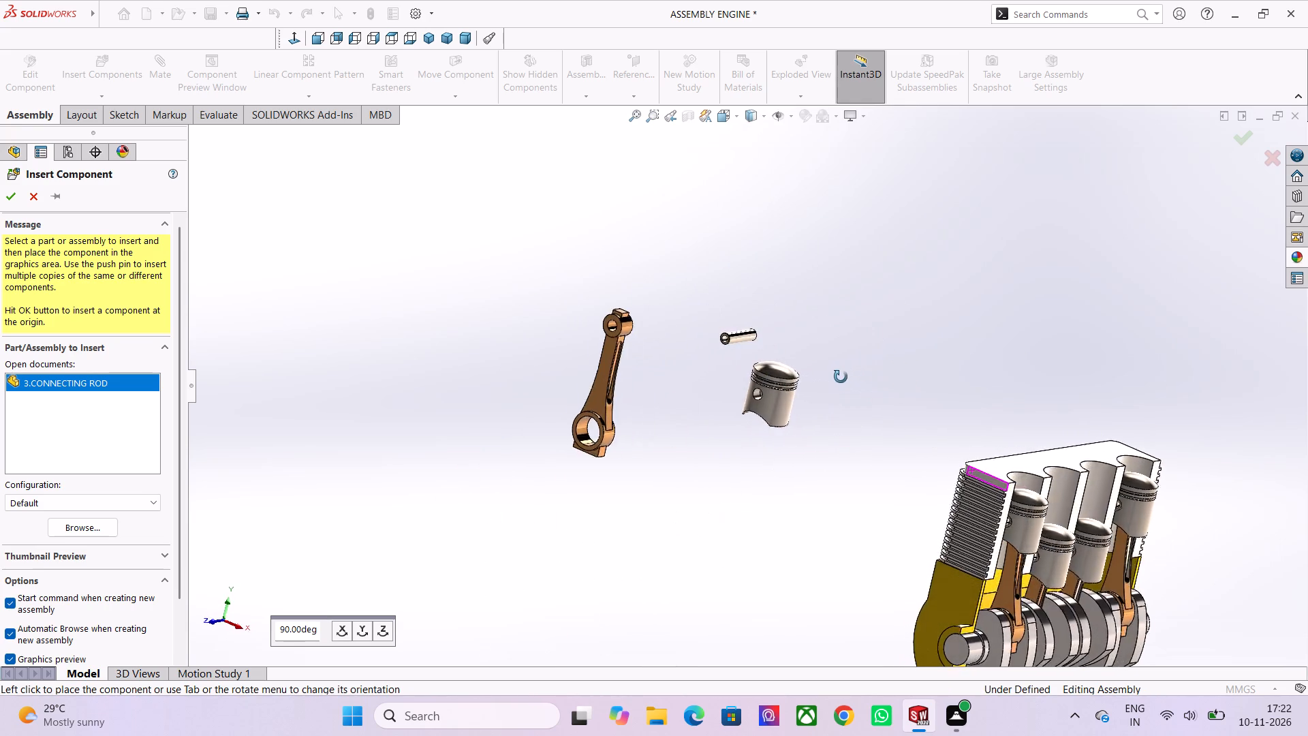
{"action": "middle_click_drag", "start_coordinate": [841, 377], "coordinate": [837, 401]}
{"action": "scroll", "coordinate": [890, 258], "scroll_direction": "up", "scroll_amount": 1}
{"action": "scroll", "coordinate": [909, 313], "scroll_direction": "down", "scroll_amount": 2}
{"action": "middle_click_drag", "start_coordinate": [820, 399], "coordinate": [807, 407]}
{"action": "scroll", "coordinate": [808, 386], "scroll_direction": "up", "scroll_amount": 4}
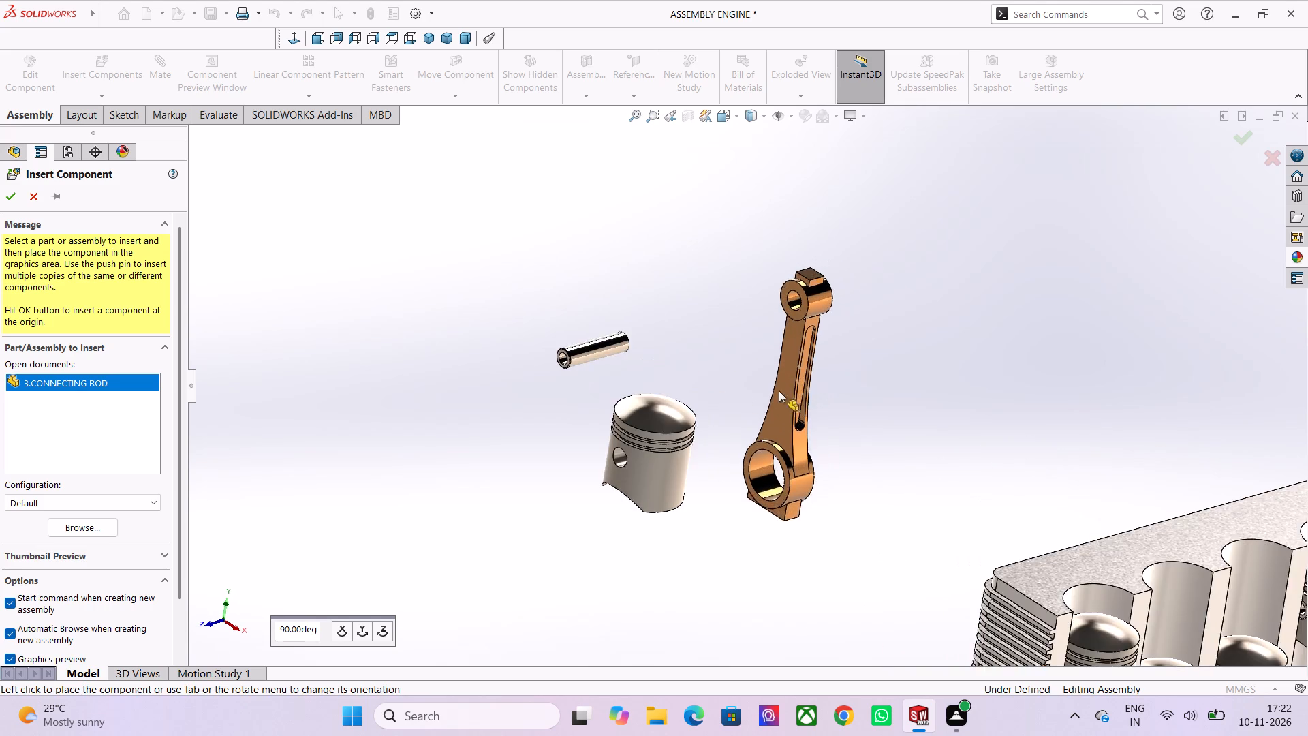
{"action": "scroll", "coordinate": [776, 390], "scroll_direction": "up", "scroll_amount": 4}
{"action": "scroll", "coordinate": [754, 403], "scroll_direction": "down", "scroll_amount": 6}
{"action": "scroll", "coordinate": [665, 460], "scroll_direction": "down", "scroll_amount": 4}
{"action": "scroll", "coordinate": [674, 500], "scroll_direction": "up", "scroll_amount": 4}
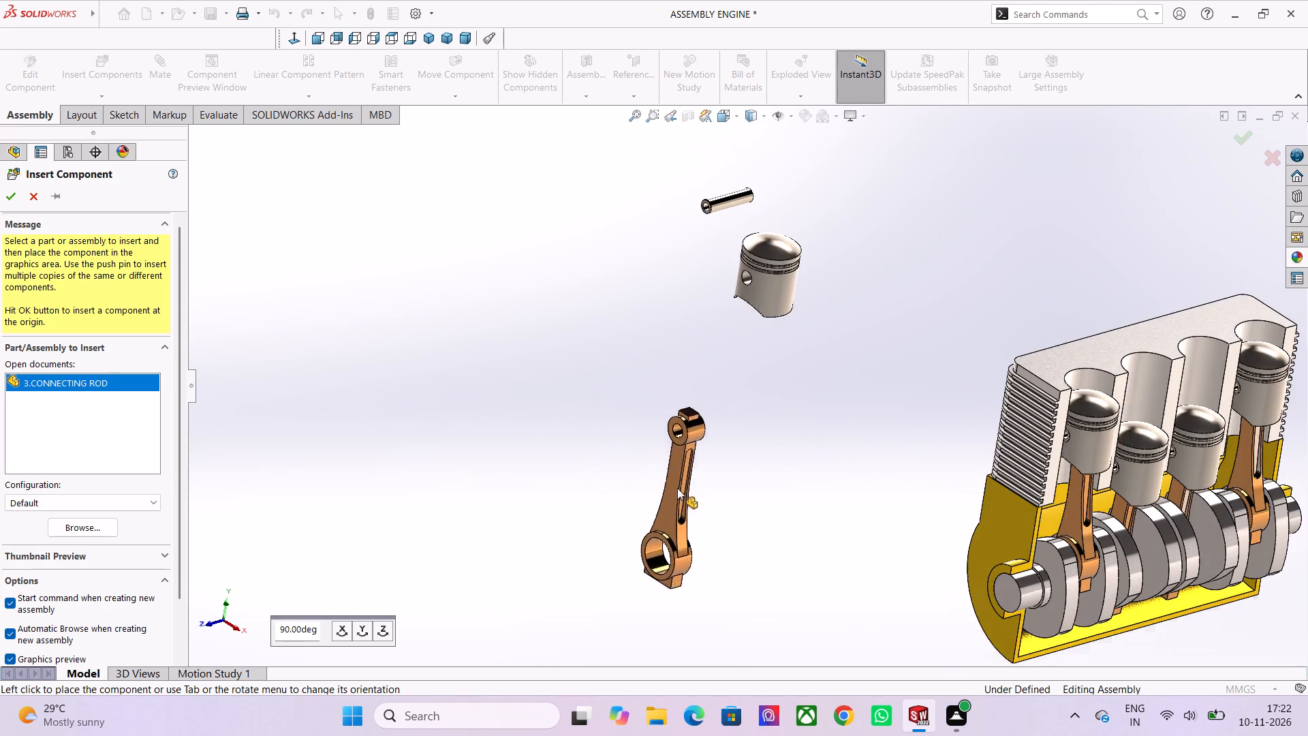
{"action": "scroll", "coordinate": [779, 297], "scroll_direction": "up", "scroll_amount": 4}
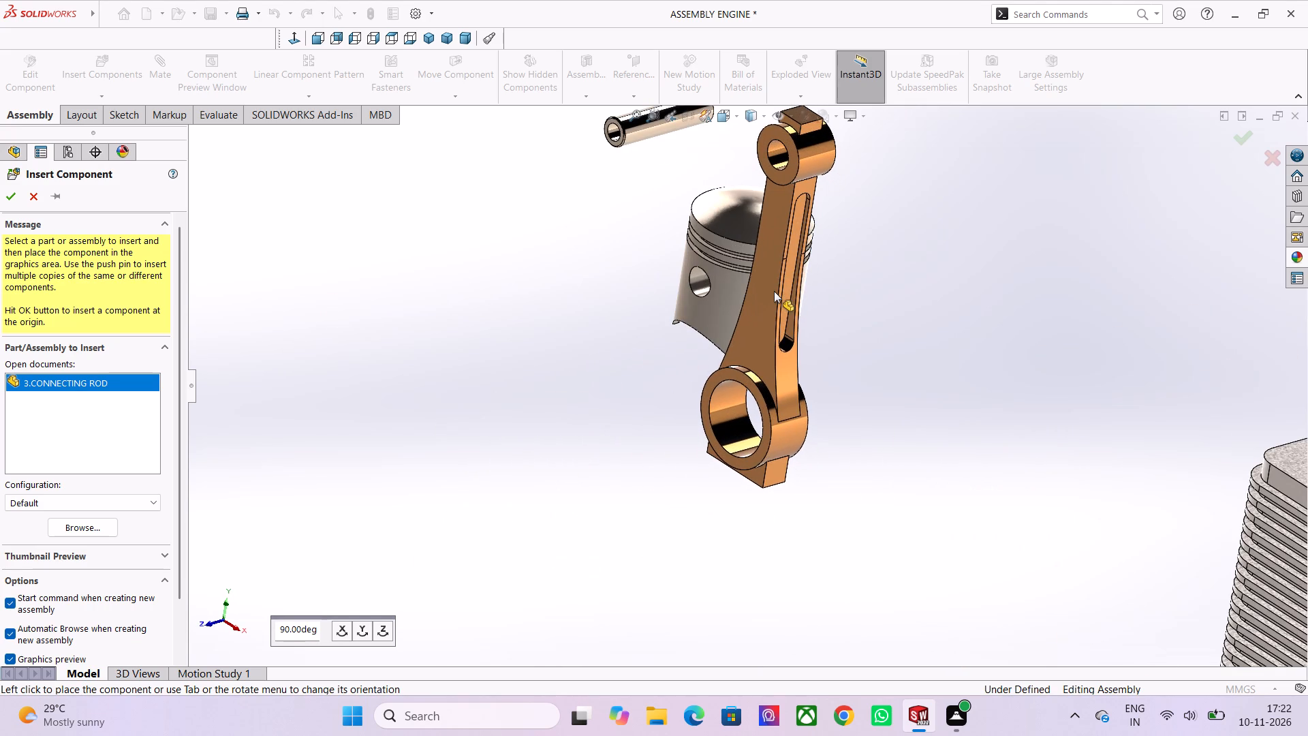
{"action": "scroll", "coordinate": [771, 292], "scroll_direction": "down", "scroll_amount": 7}
{"action": "scroll", "coordinate": [756, 314], "scroll_direction": "up", "scroll_amount": 1}
Compare the unplaced connecting rod preview with the loose piston, loose piston pin and installed connecting rods from several angles.
{"action": "middle_click_drag", "start_coordinate": [757, 314], "coordinate": [789, 326]}
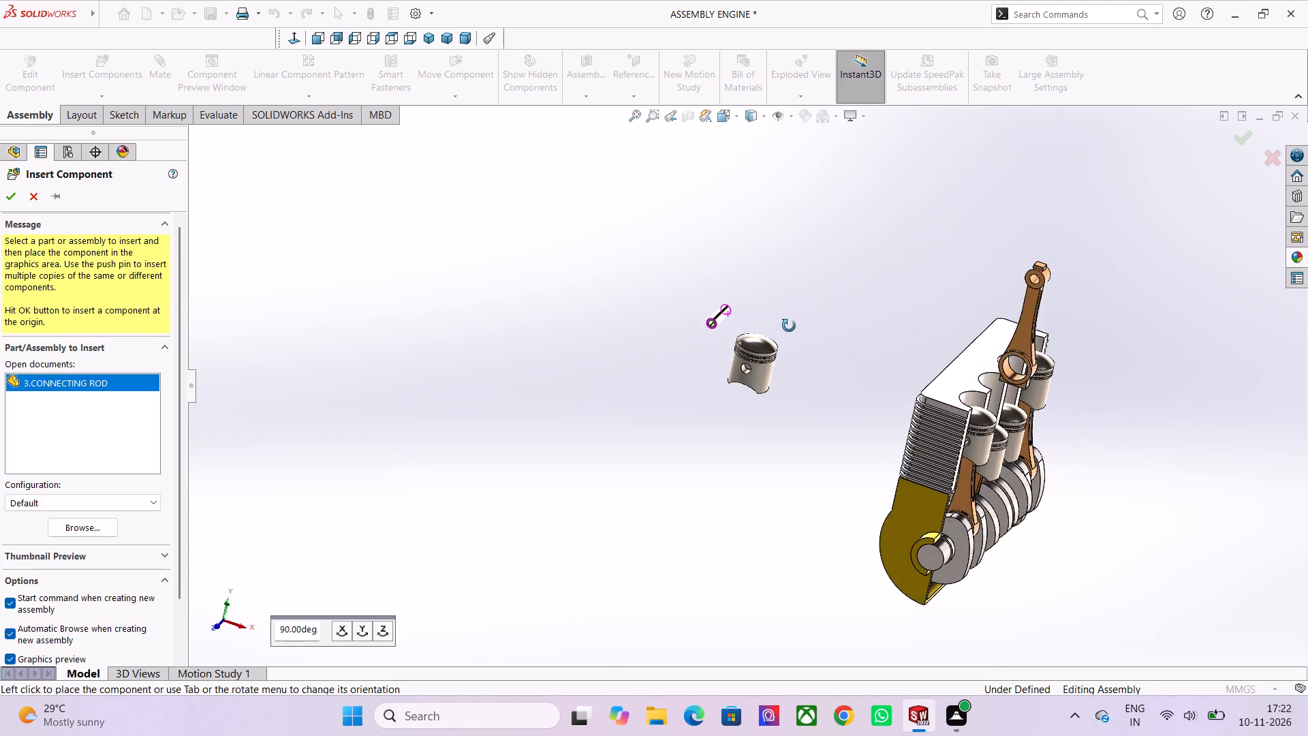
{"action": "middle_click_drag", "start_coordinate": [789, 326], "coordinate": [739, 301]}
{"action": "scroll", "coordinate": [741, 375], "scroll_direction": "up", "scroll_amount": 2}
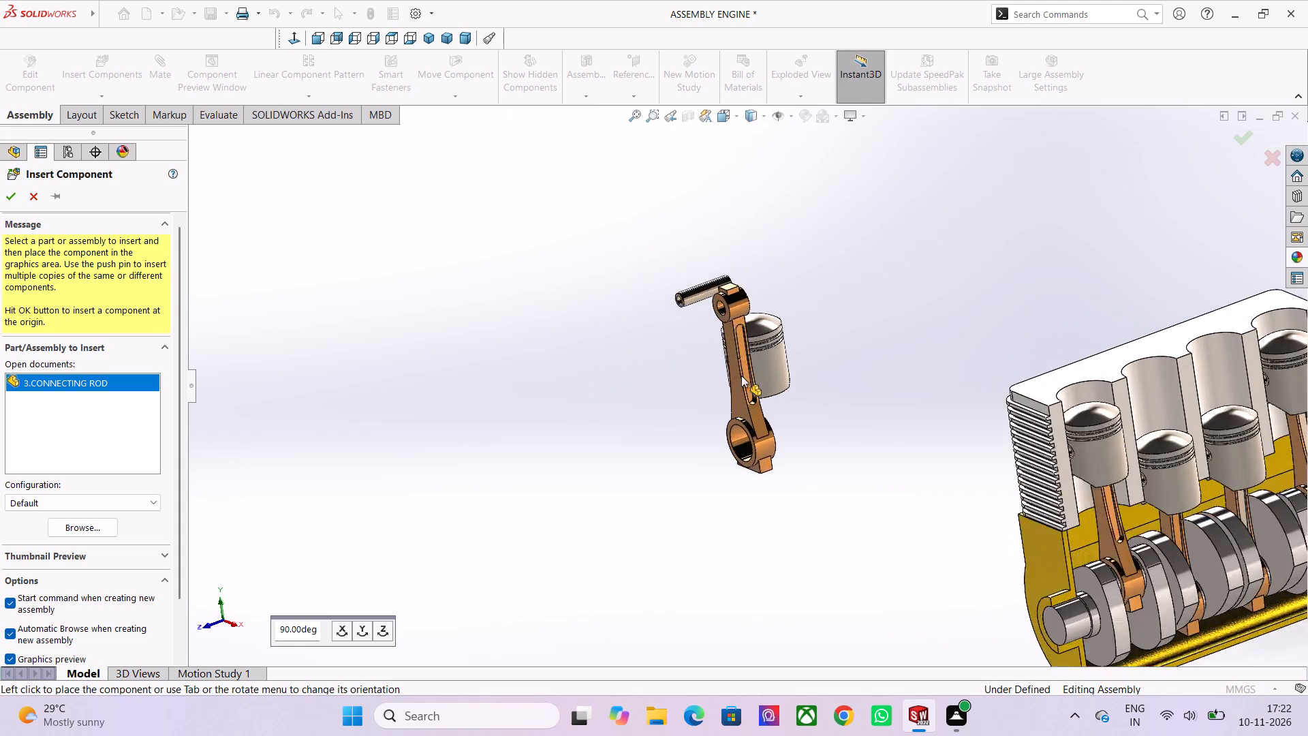
{"action": "scroll", "coordinate": [741, 375], "scroll_direction": "up", "scroll_amount": 1}
{"action": "middle_click_drag", "start_coordinate": [746, 346], "coordinate": [745, 321]}
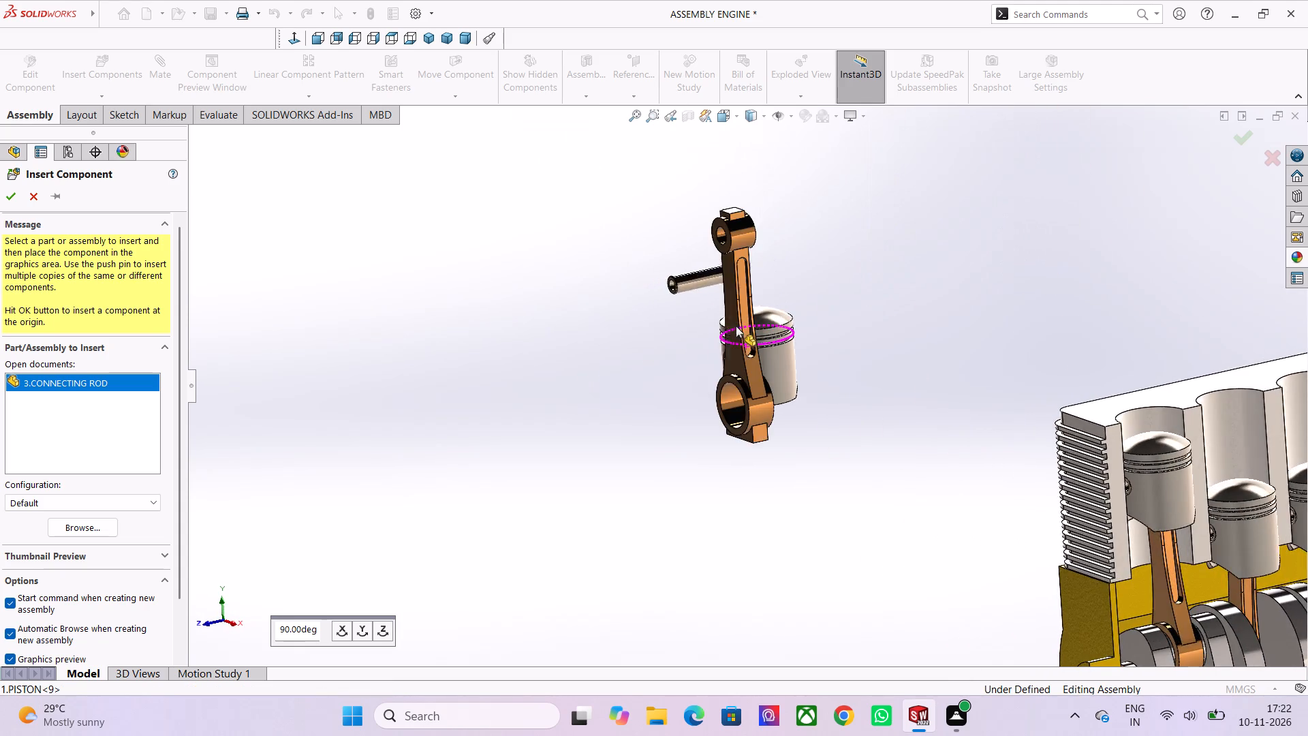
{"action": "scroll", "coordinate": [730, 380], "scroll_direction": "down", "scroll_amount": 2}
{"action": "scroll", "coordinate": [730, 386], "scroll_direction": "up", "scroll_amount": 2}
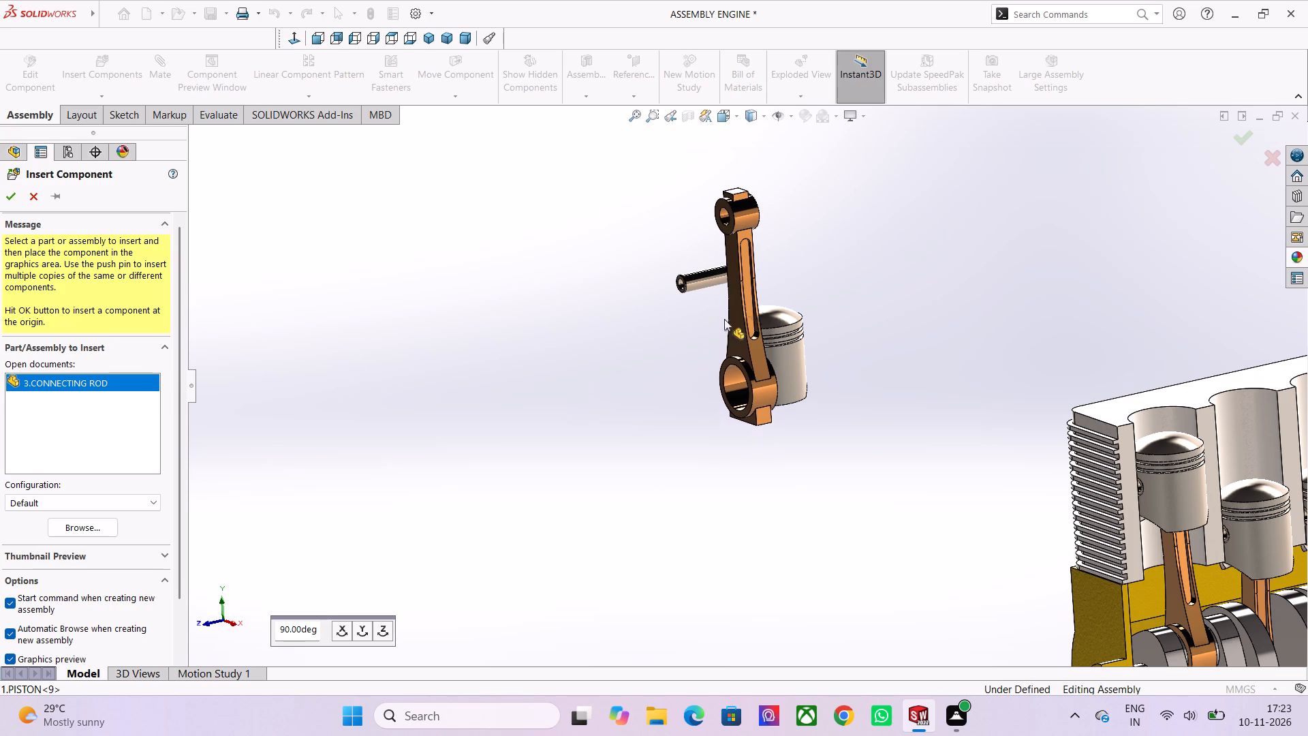
{"action": "scroll", "coordinate": [723, 320], "scroll_direction": "down", "scroll_amount": 2}
{"action": "scroll", "coordinate": [743, 369], "scroll_direction": "up", "scroll_amount": 4}
{"action": "scroll", "coordinate": [744, 371], "scroll_direction": "down", "scroll_amount": 1}
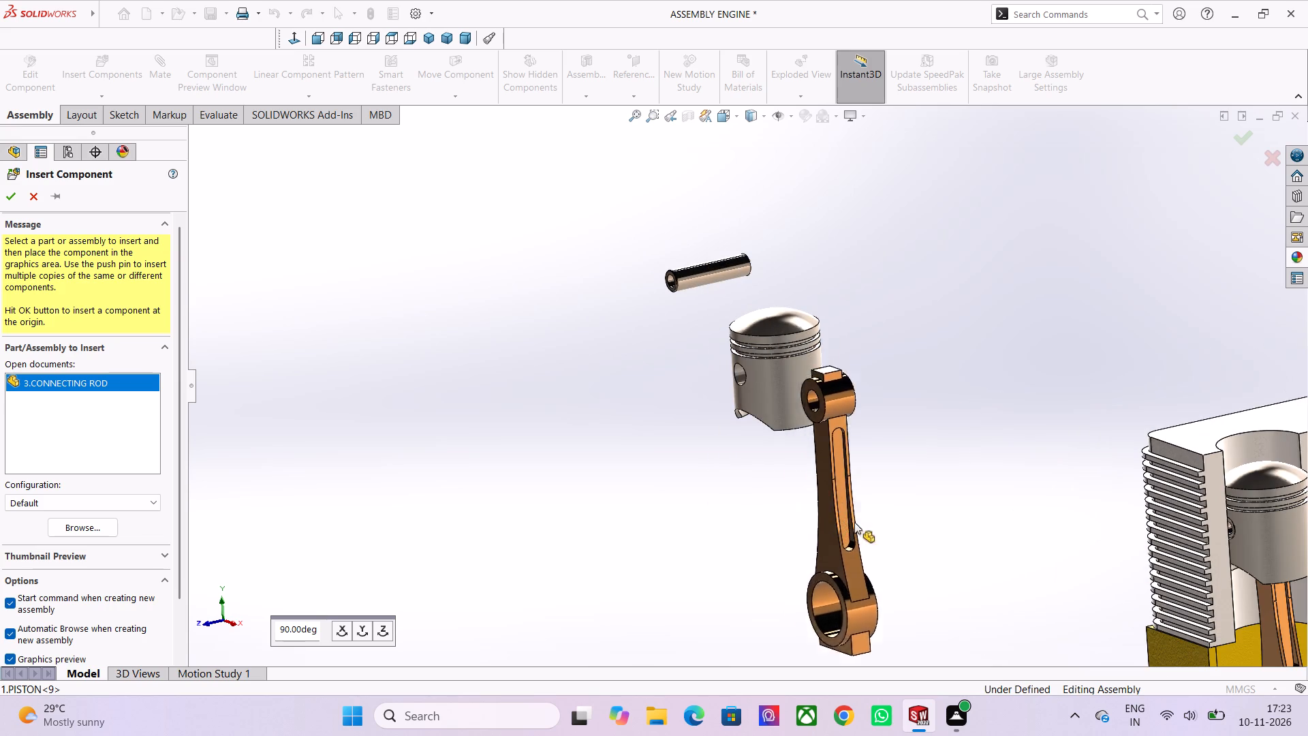
{"action": "scroll", "coordinate": [913, 566], "scroll_direction": "down", "scroll_amount": 3}
{"action": "scroll", "coordinate": [725, 425], "scroll_direction": "down", "scroll_amount": 2}
{"action": "middle_click_drag", "start_coordinate": [733, 419], "coordinate": [736, 419]}
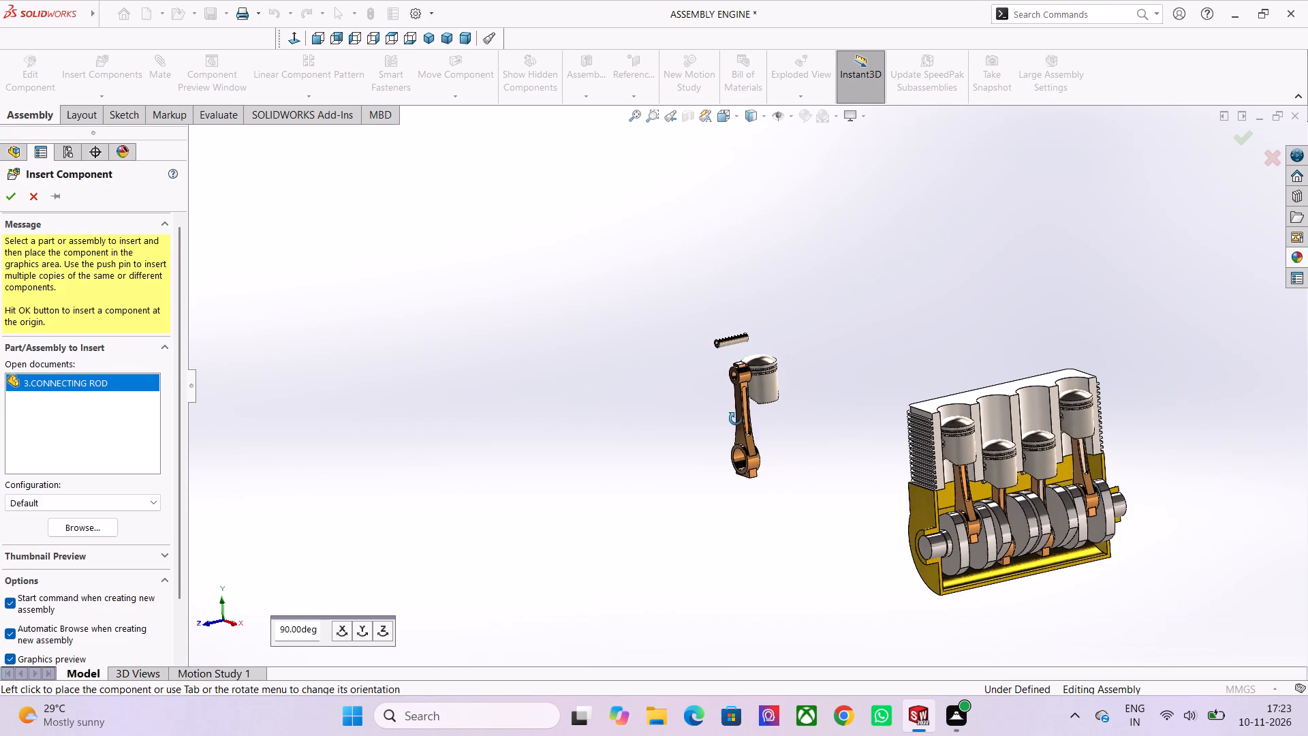
{"action": "middle_click_drag", "start_coordinate": [736, 419], "coordinate": [763, 433]}
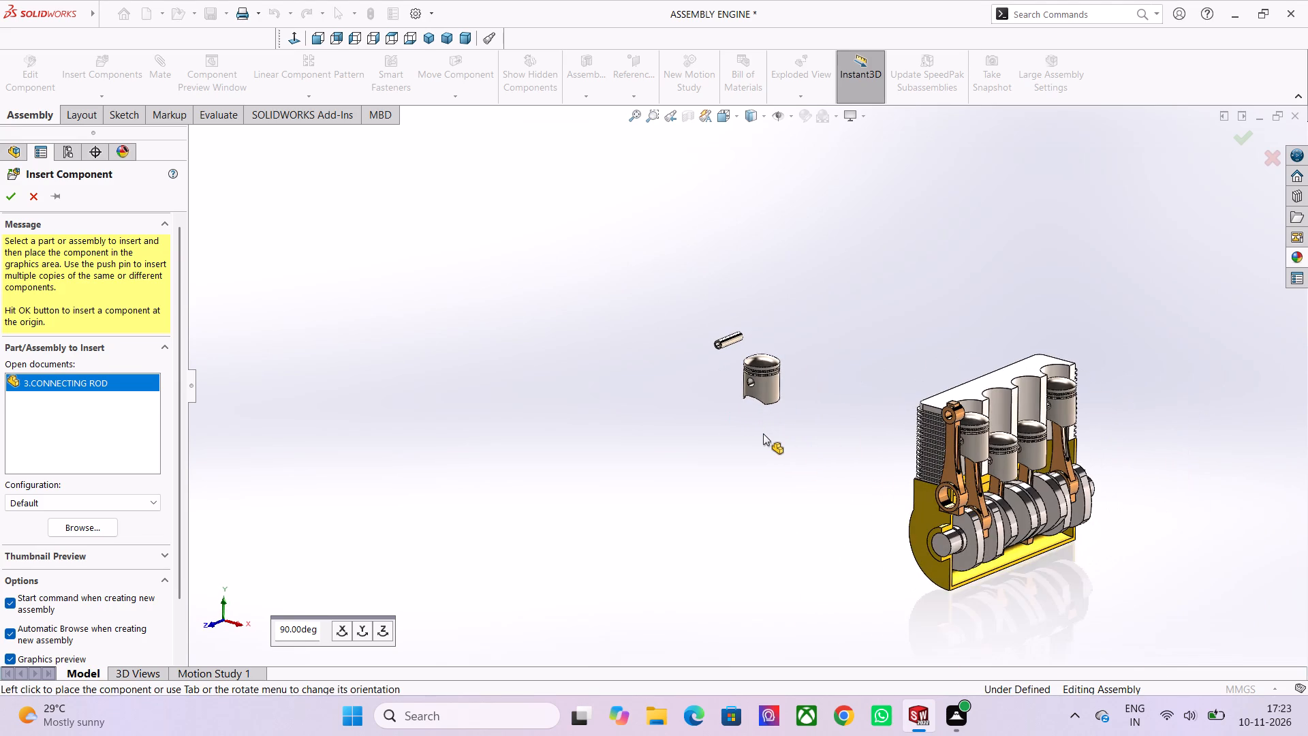
{"action": "scroll", "coordinate": [763, 433], "scroll_direction": "up", "scroll_amount": 2}
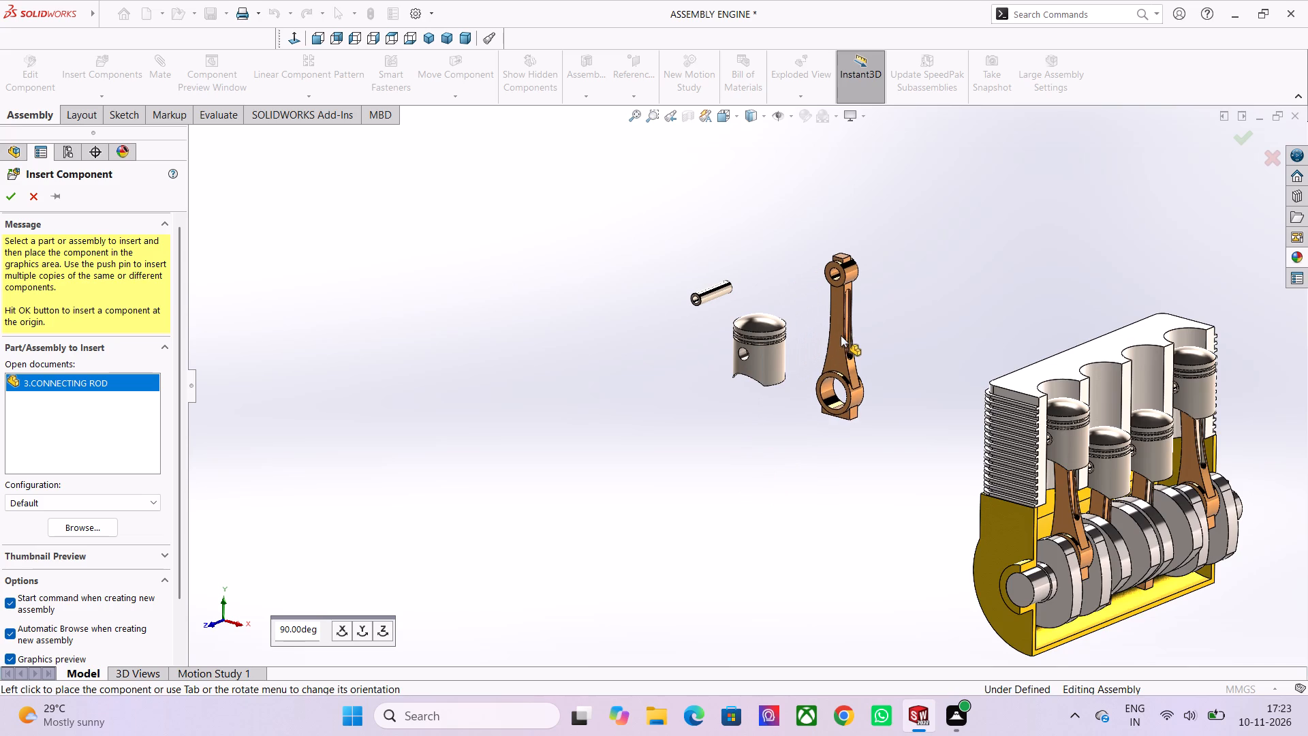
{"action": "scroll", "coordinate": [841, 335], "scroll_direction": "up", "scroll_amount": 1}
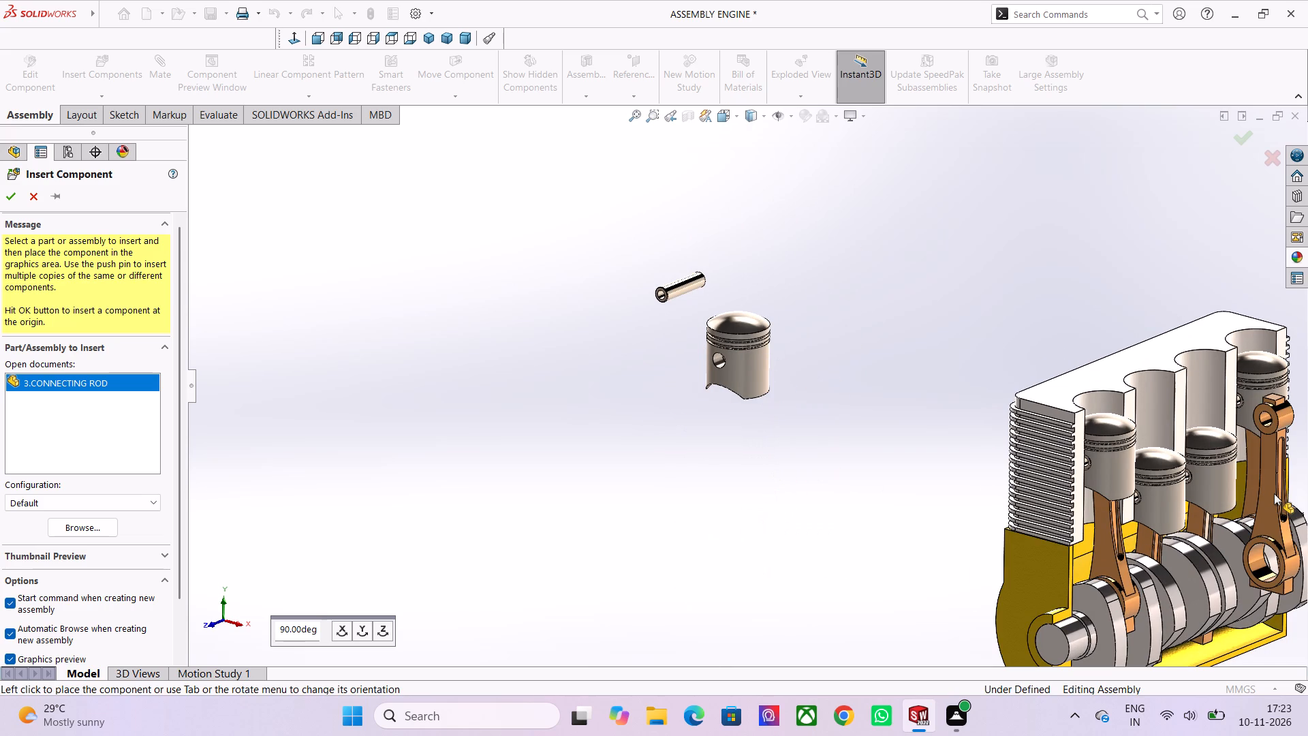
{"action": "scroll", "coordinate": [1260, 506], "scroll_direction": "down", "scroll_amount": 2}
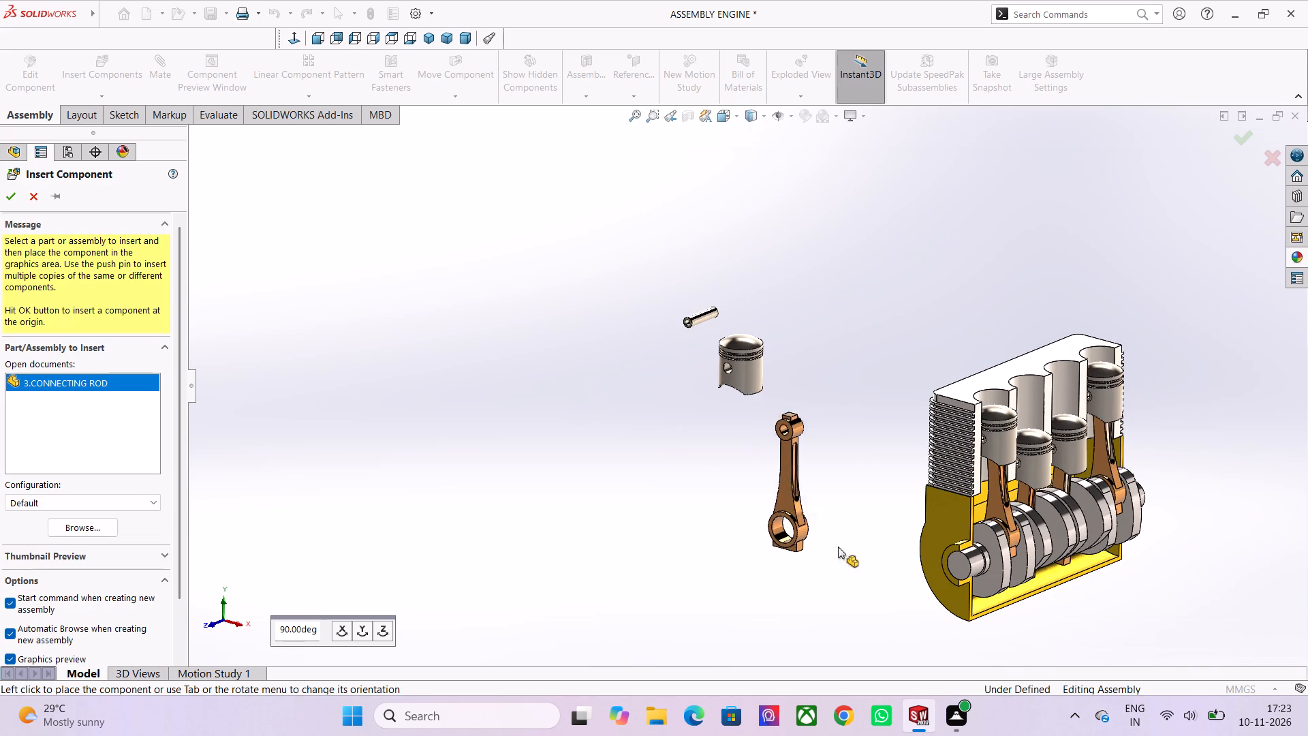
Examine the unplaced connecting rod preview beside the loose piston and piston pin, both up close and at assembly scale.
{"action": "scroll", "coordinate": [821, 466], "scroll_direction": "up", "scroll_amount": 2}
{"action": "scroll", "coordinate": [684, 379], "scroll_direction": "up", "scroll_amount": 2}
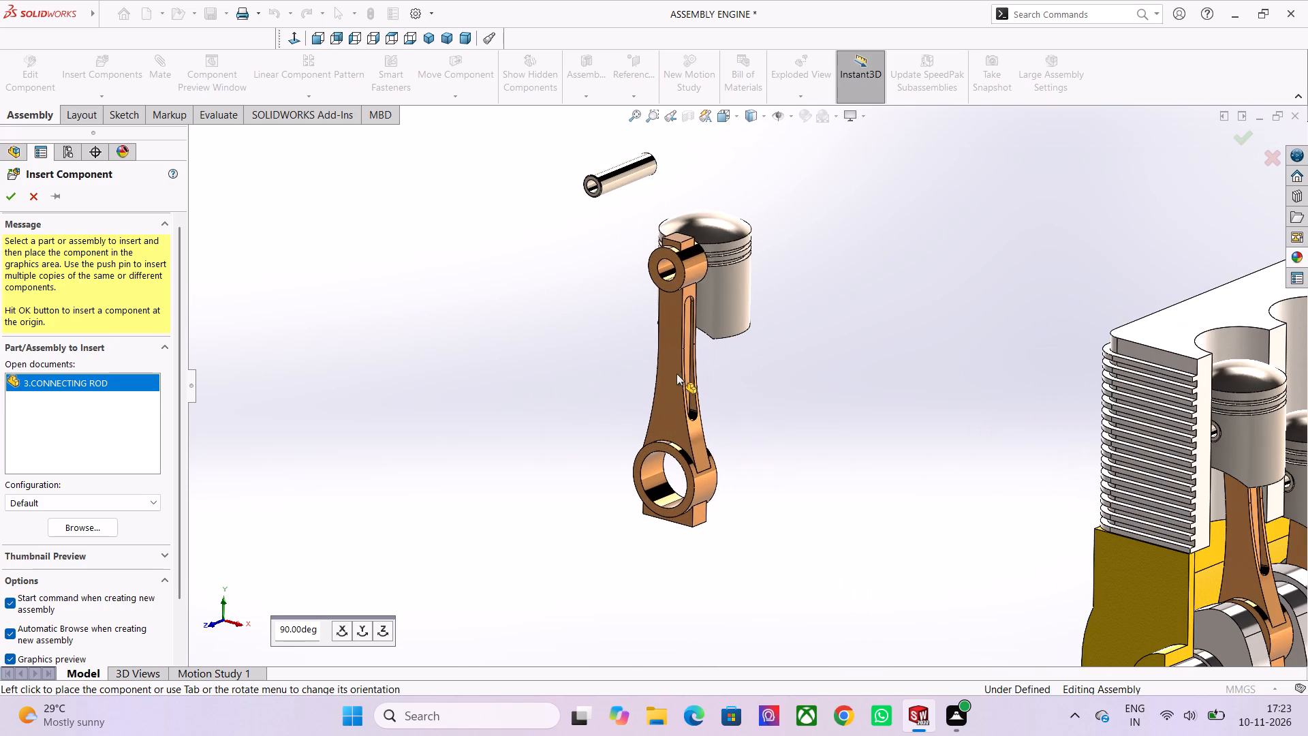
{"action": "scroll", "coordinate": [602, 298], "scroll_direction": "down", "scroll_amount": 1}
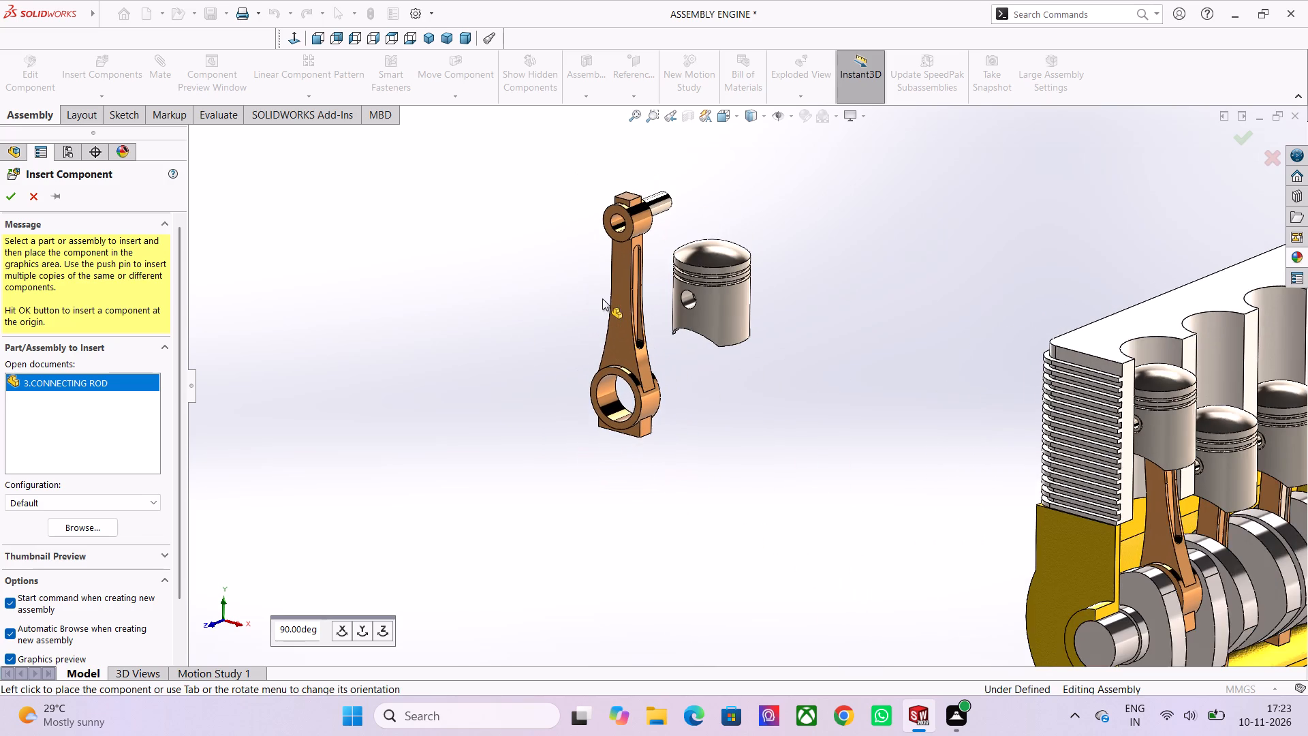
{"action": "scroll", "coordinate": [602, 298], "scroll_direction": "up", "scroll_amount": 2}
{"action": "scroll", "coordinate": [602, 298], "scroll_direction": "down", "scroll_amount": 3}
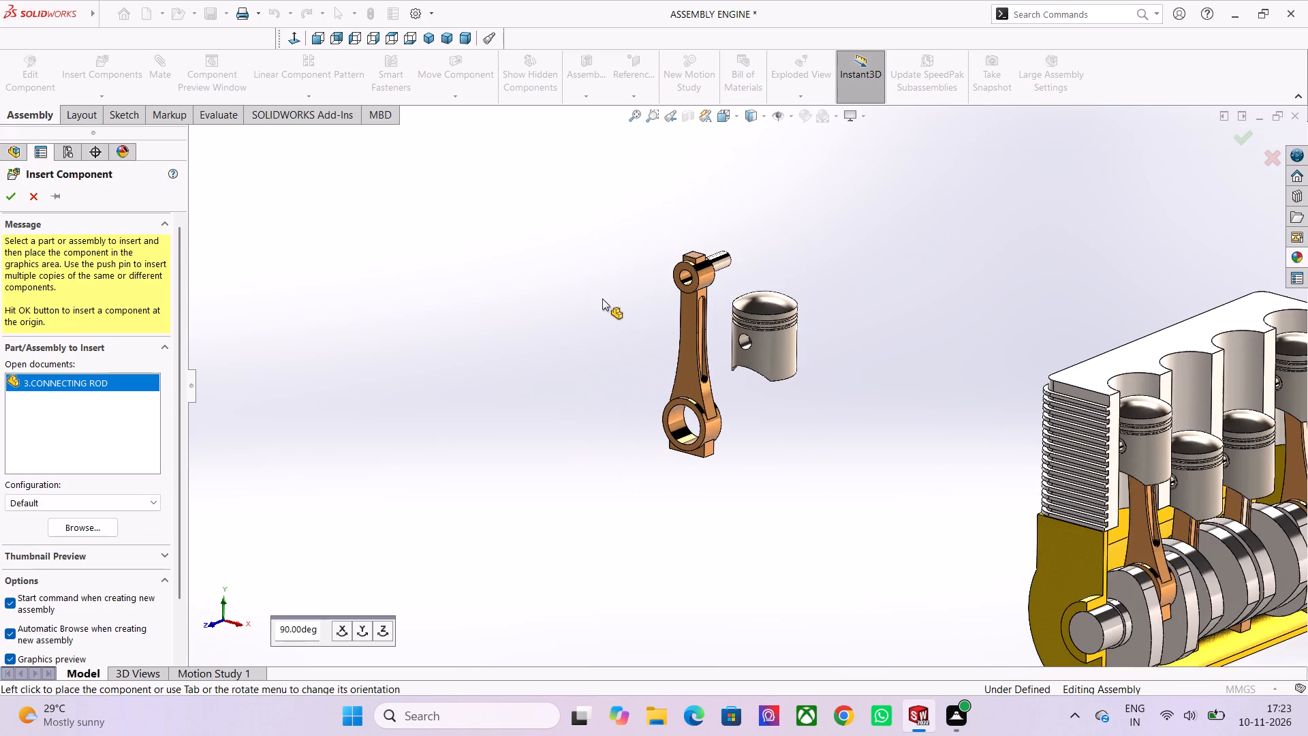
{"action": "scroll", "coordinate": [602, 298], "scroll_direction": "down", "scroll_amount": 2}
{"action": "scroll", "coordinate": [764, 322], "scroll_direction": "up", "scroll_amount": 5}
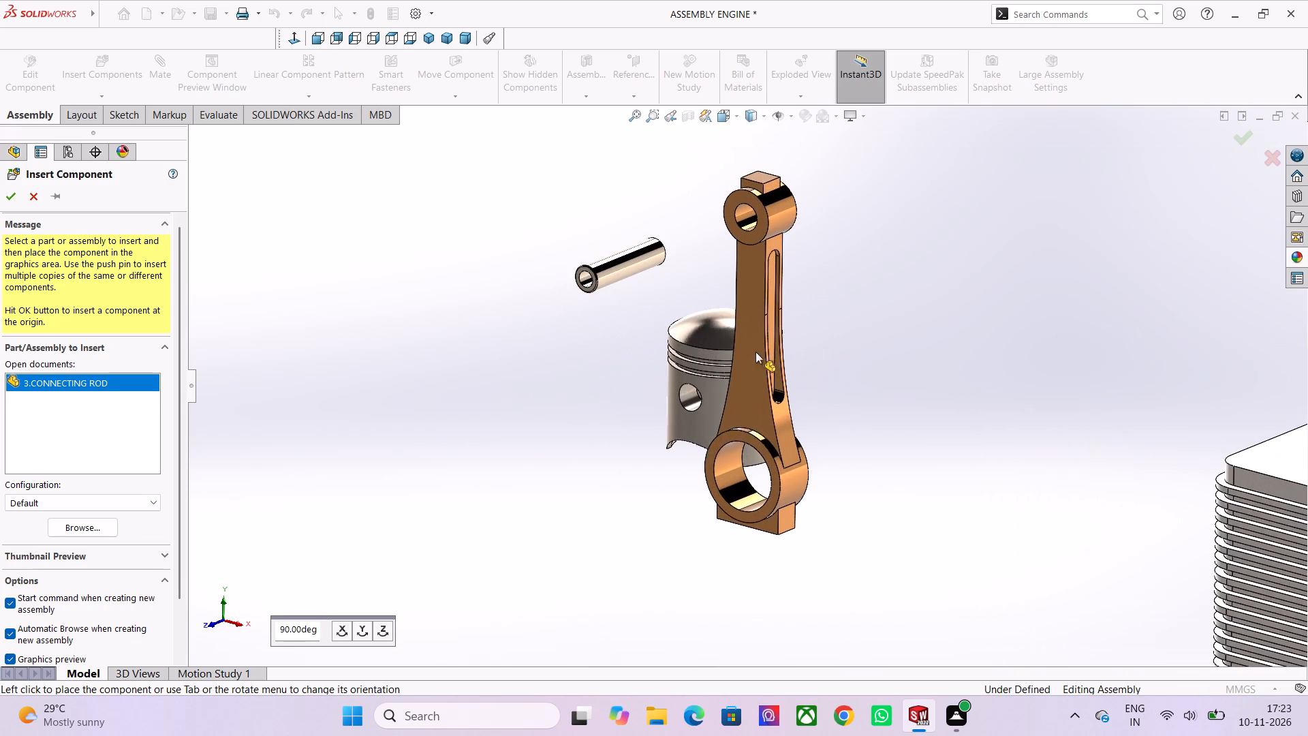
{"action": "scroll", "coordinate": [751, 356], "scroll_direction": "up", "scroll_amount": 1}
{"action": "scroll", "coordinate": [647, 369], "scroll_direction": "up", "scroll_amount": 3}
{"action": "scroll", "coordinate": [647, 395], "scroll_direction": "down", "scroll_amount": 4}
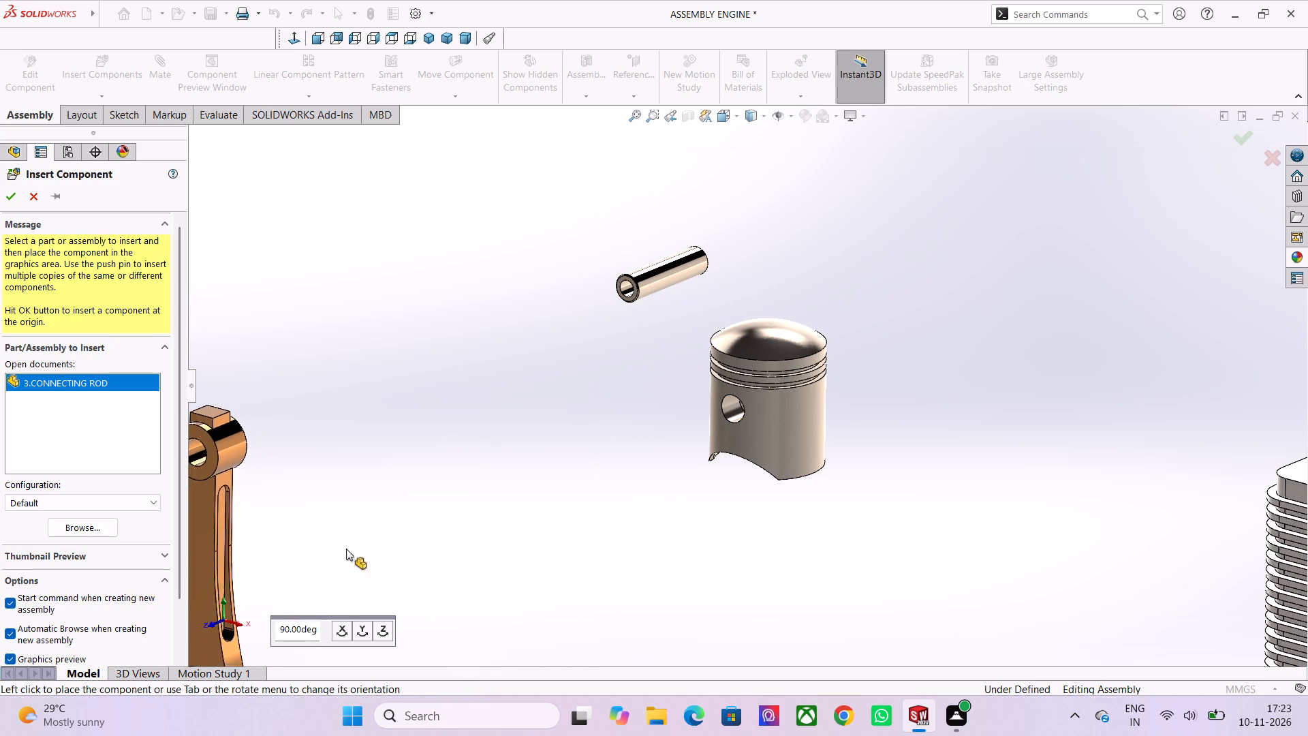
{"action": "scroll", "coordinate": [647, 456], "scroll_direction": "up", "scroll_amount": 2}
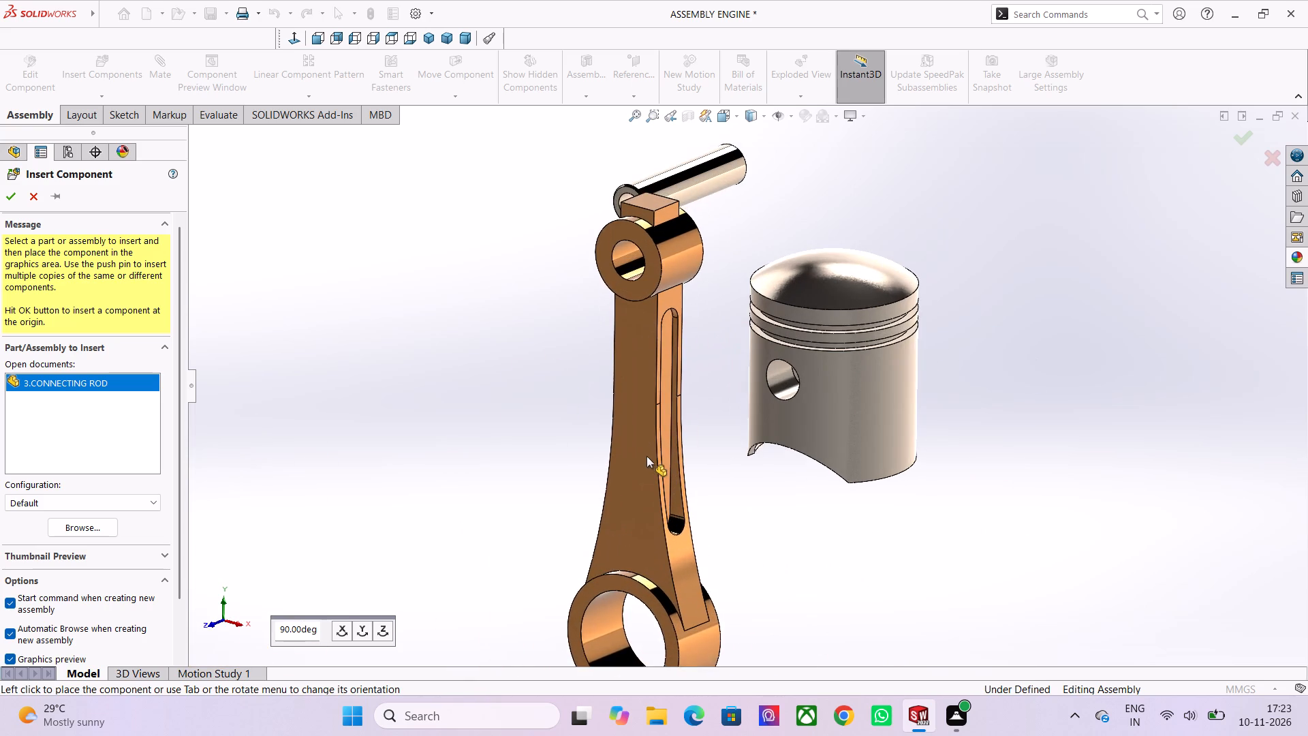
{"action": "scroll", "coordinate": [647, 456], "scroll_direction": "down", "scroll_amount": 2}
{"action": "scroll", "coordinate": [647, 456], "scroll_direction": "up", "scroll_amount": 4}
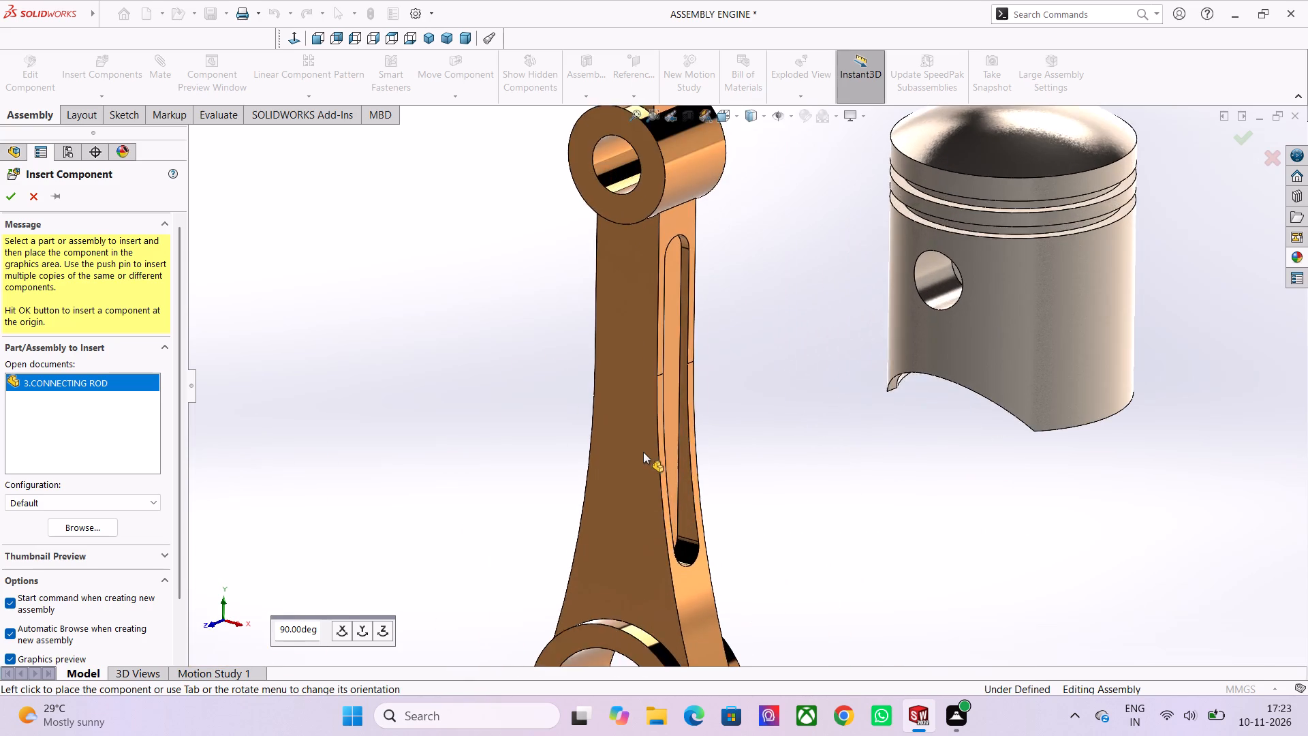
{"action": "scroll", "coordinate": [643, 452], "scroll_direction": "down", "scroll_amount": 8}
{"action": "scroll", "coordinate": [763, 330], "scroll_direction": "down", "scroll_amount": 1}
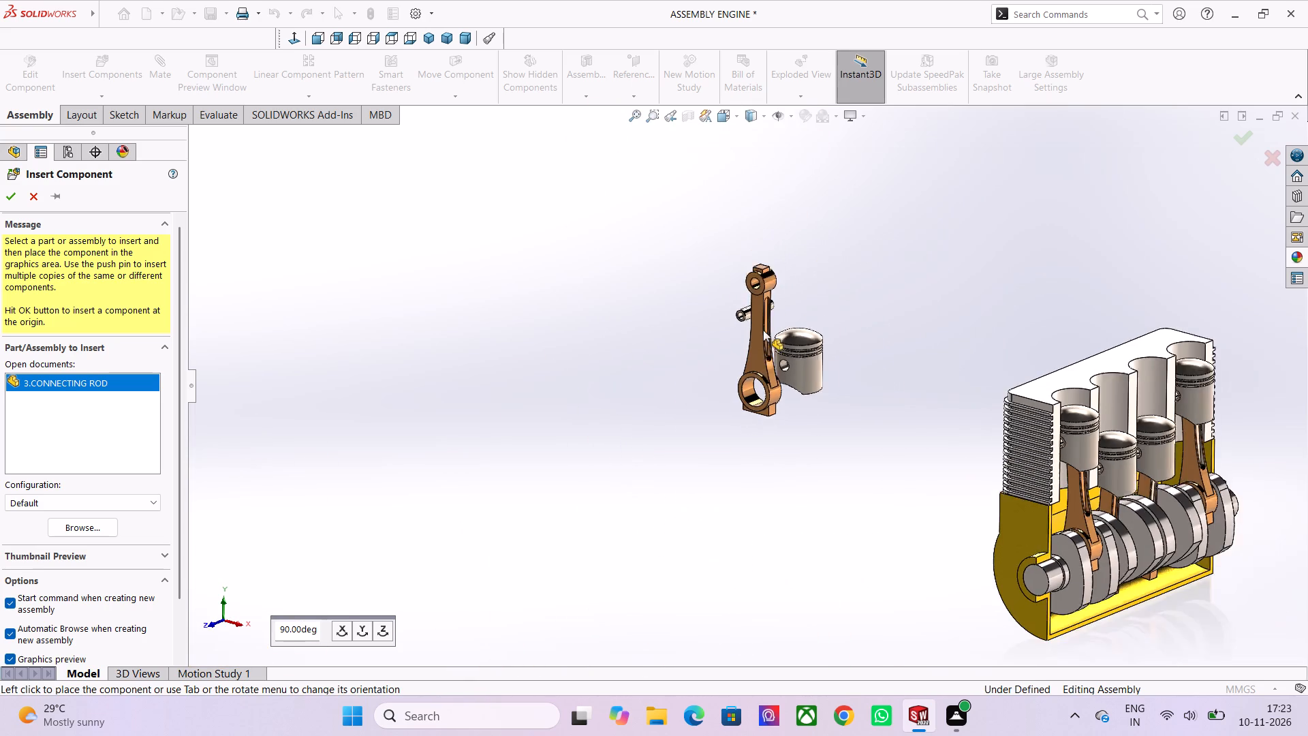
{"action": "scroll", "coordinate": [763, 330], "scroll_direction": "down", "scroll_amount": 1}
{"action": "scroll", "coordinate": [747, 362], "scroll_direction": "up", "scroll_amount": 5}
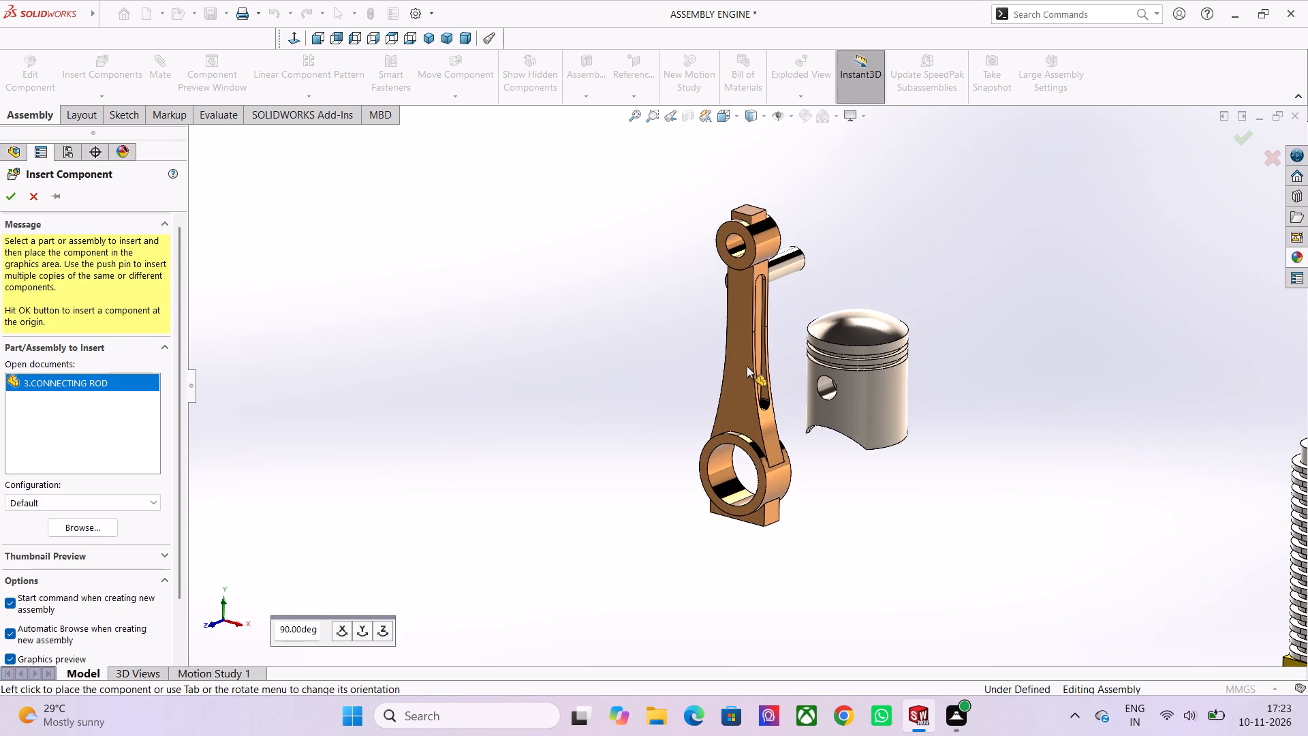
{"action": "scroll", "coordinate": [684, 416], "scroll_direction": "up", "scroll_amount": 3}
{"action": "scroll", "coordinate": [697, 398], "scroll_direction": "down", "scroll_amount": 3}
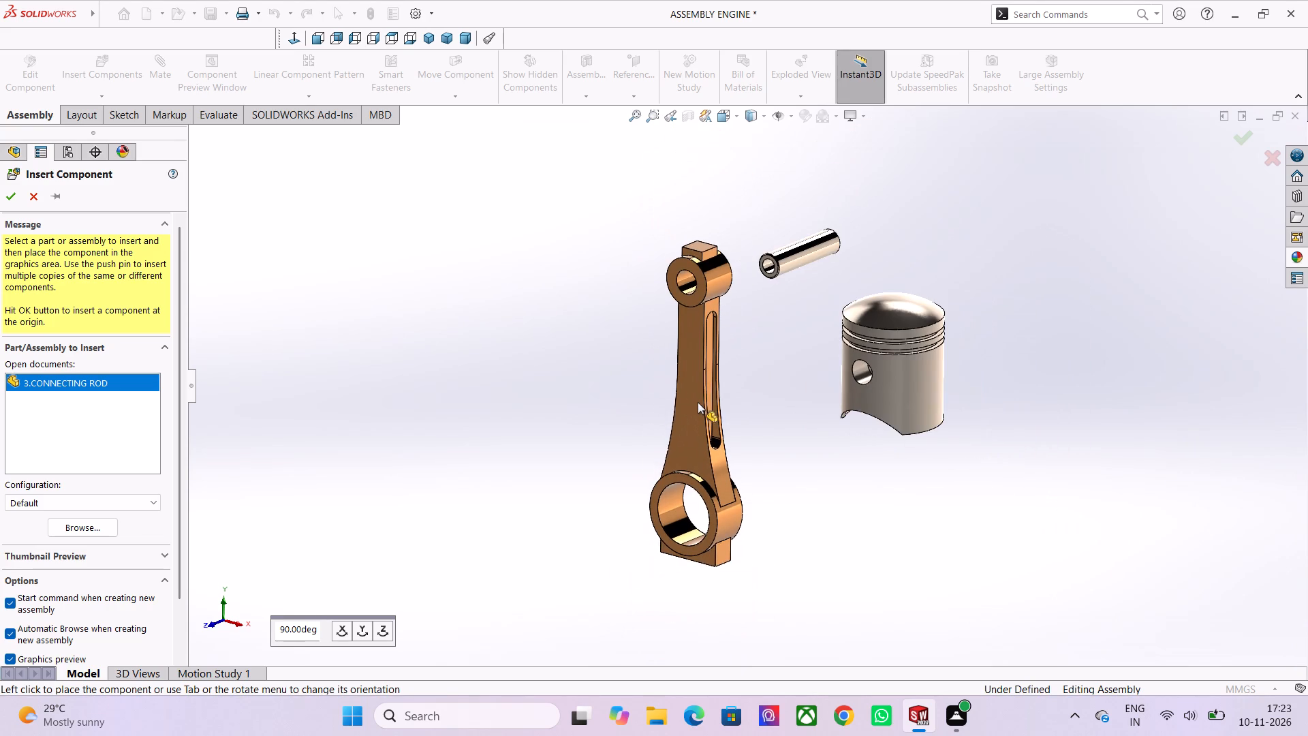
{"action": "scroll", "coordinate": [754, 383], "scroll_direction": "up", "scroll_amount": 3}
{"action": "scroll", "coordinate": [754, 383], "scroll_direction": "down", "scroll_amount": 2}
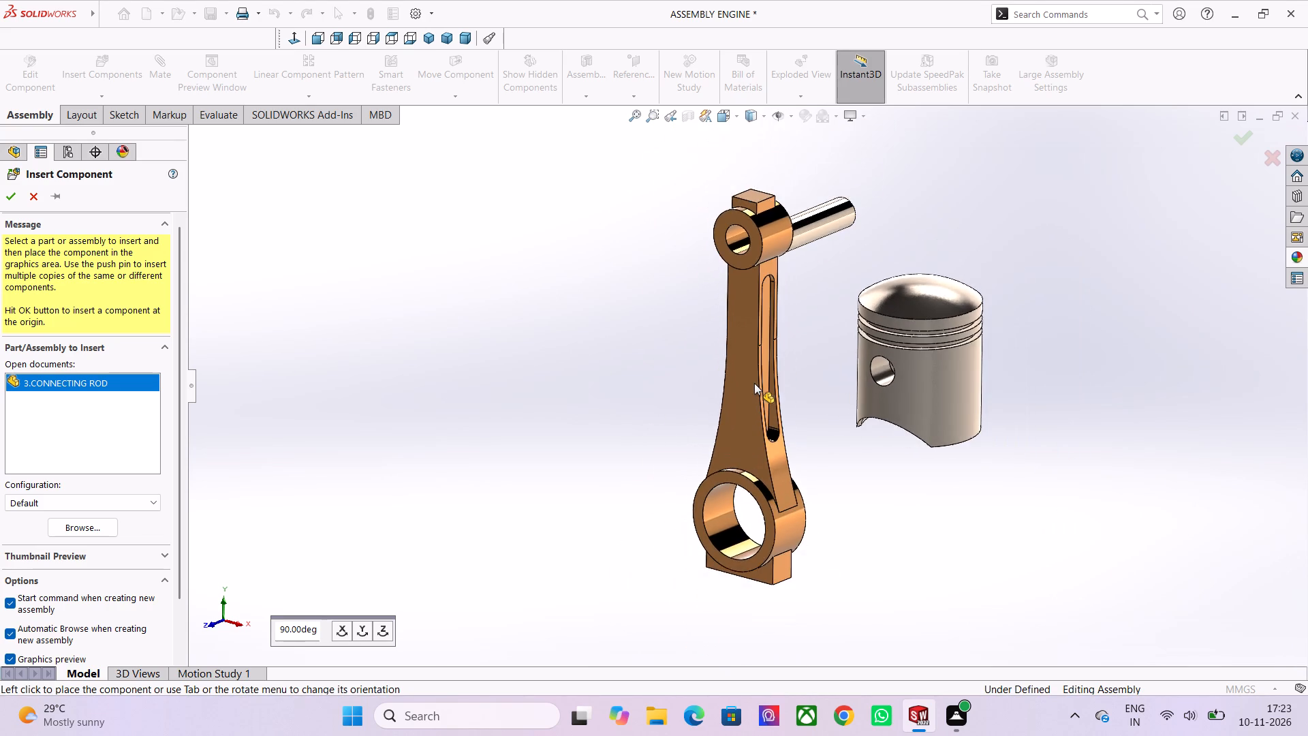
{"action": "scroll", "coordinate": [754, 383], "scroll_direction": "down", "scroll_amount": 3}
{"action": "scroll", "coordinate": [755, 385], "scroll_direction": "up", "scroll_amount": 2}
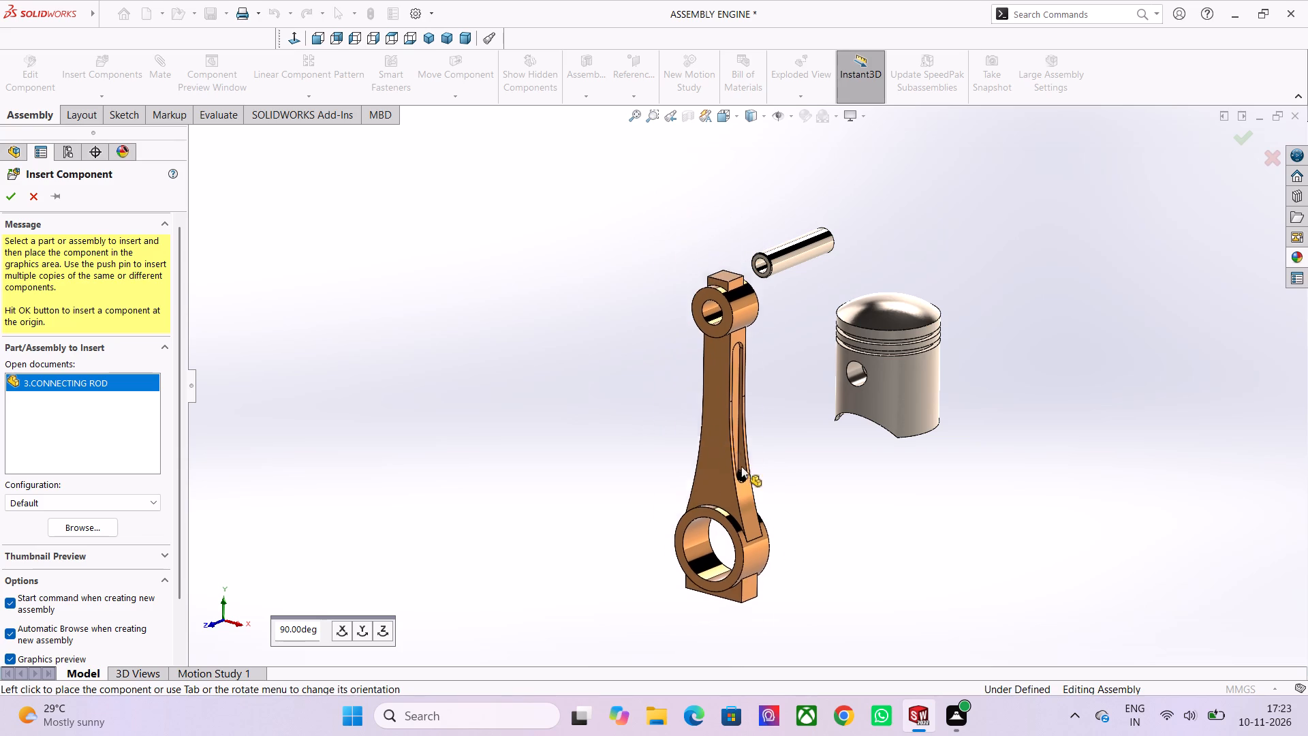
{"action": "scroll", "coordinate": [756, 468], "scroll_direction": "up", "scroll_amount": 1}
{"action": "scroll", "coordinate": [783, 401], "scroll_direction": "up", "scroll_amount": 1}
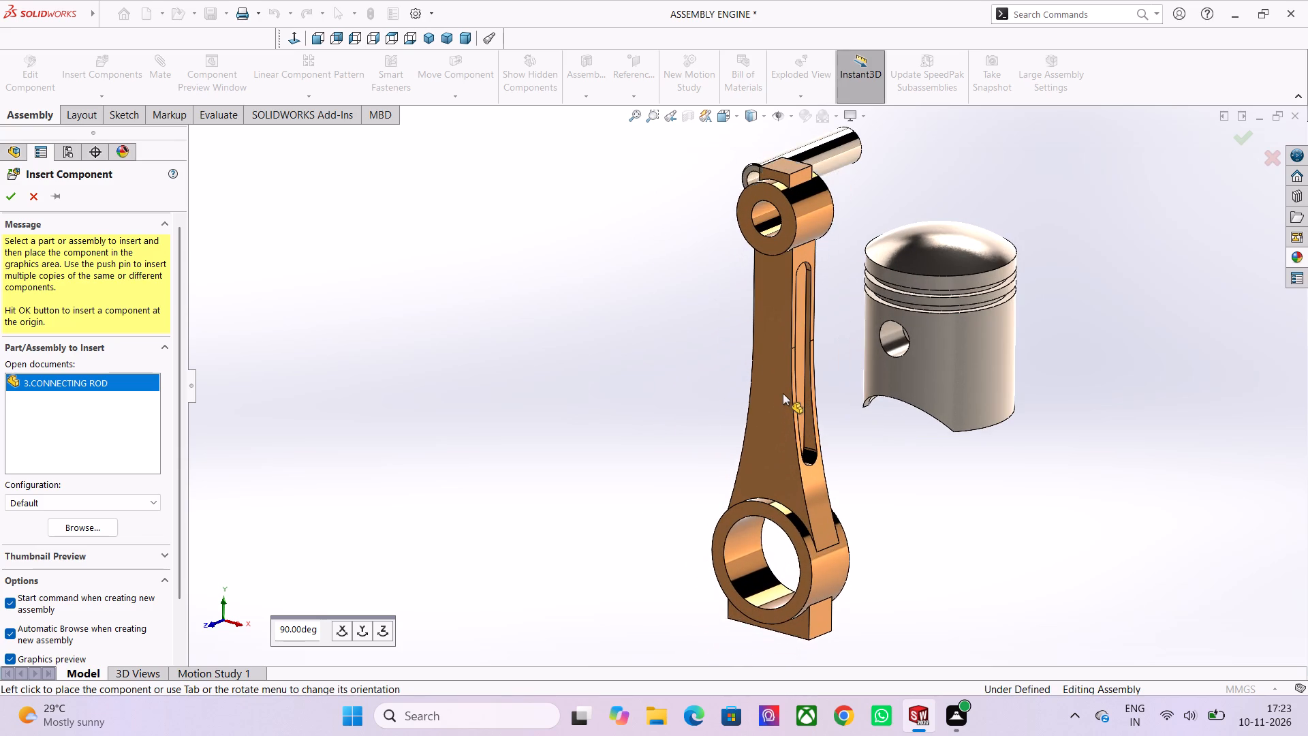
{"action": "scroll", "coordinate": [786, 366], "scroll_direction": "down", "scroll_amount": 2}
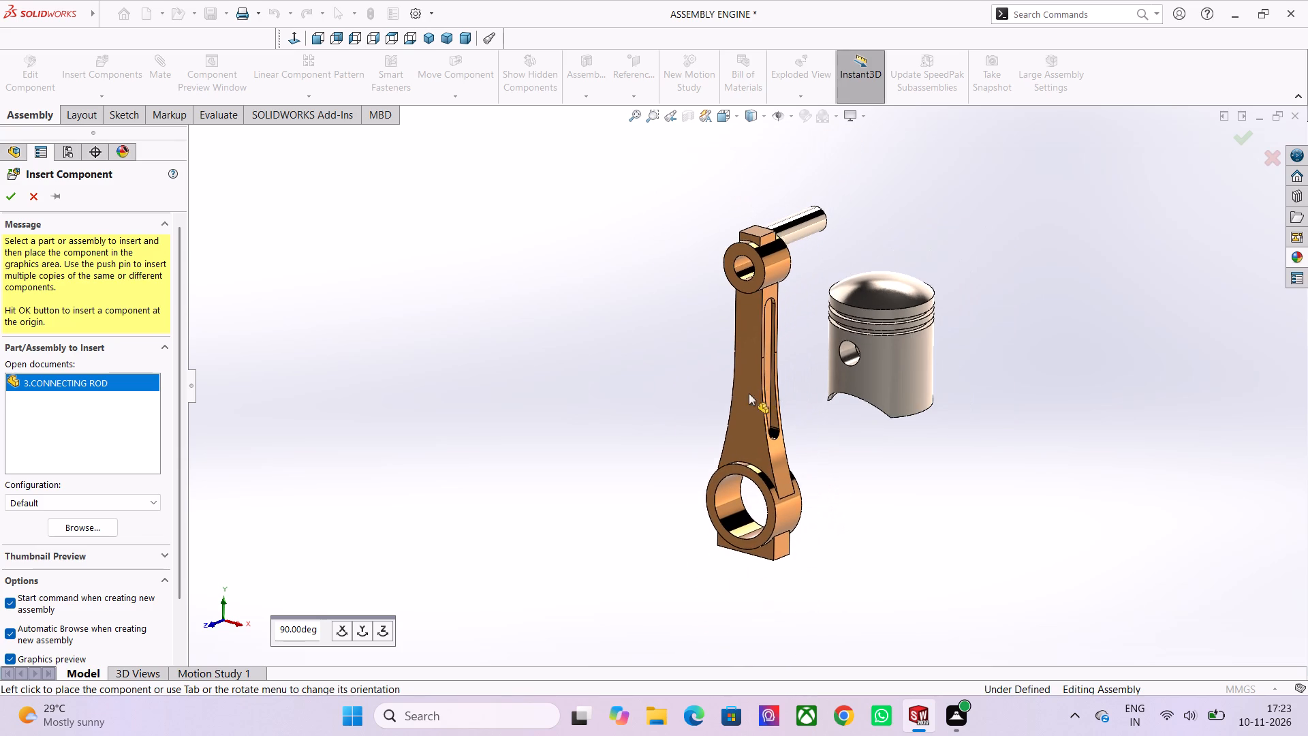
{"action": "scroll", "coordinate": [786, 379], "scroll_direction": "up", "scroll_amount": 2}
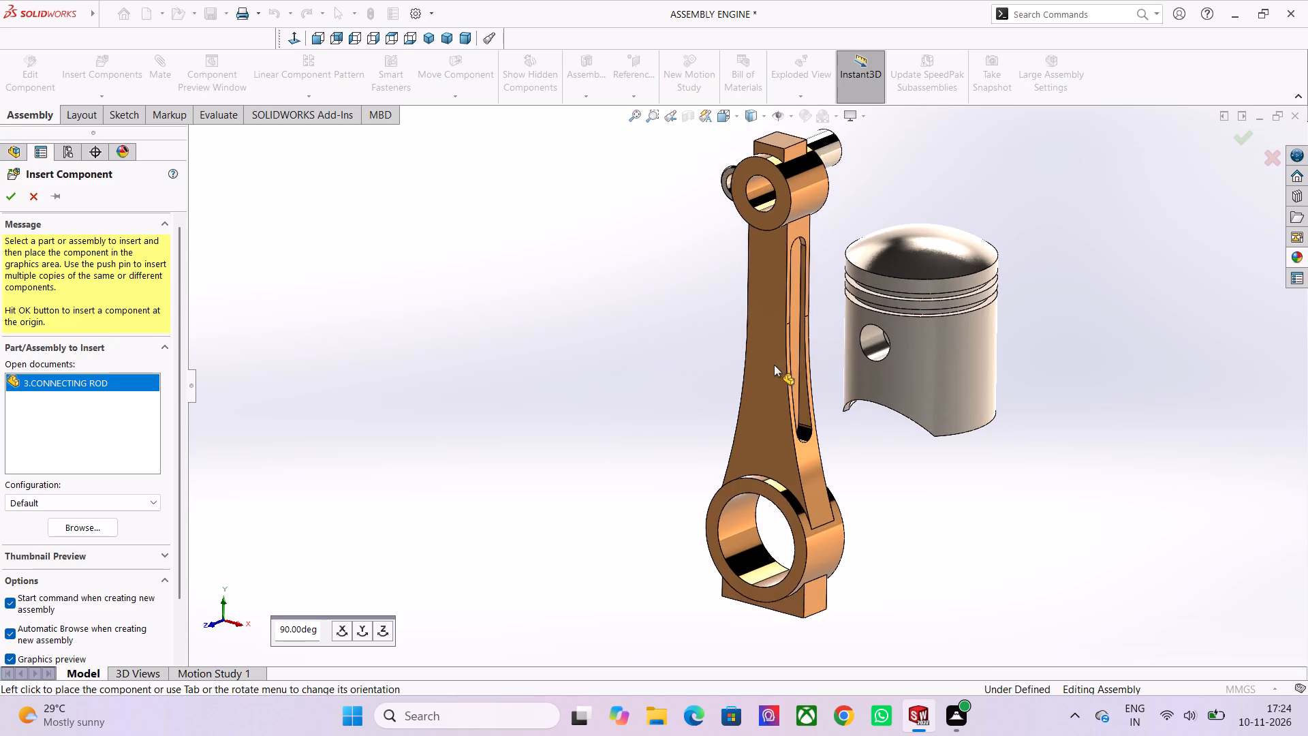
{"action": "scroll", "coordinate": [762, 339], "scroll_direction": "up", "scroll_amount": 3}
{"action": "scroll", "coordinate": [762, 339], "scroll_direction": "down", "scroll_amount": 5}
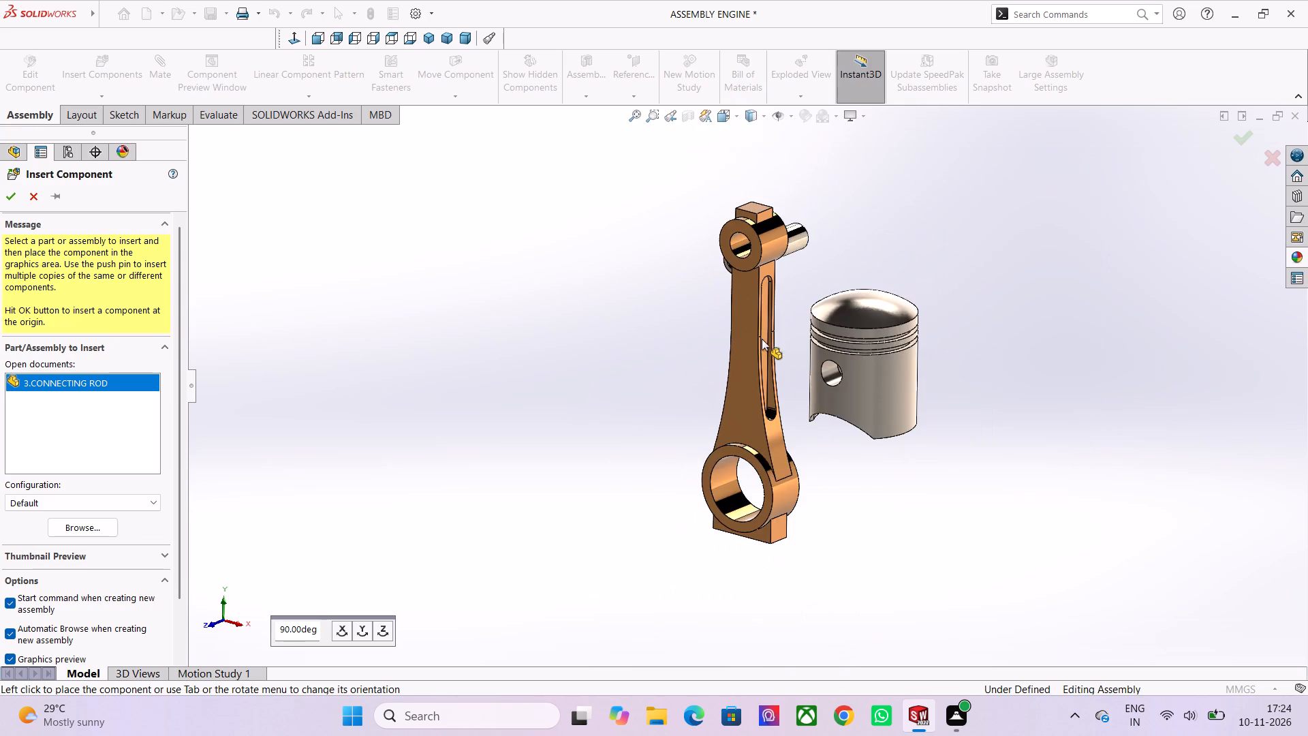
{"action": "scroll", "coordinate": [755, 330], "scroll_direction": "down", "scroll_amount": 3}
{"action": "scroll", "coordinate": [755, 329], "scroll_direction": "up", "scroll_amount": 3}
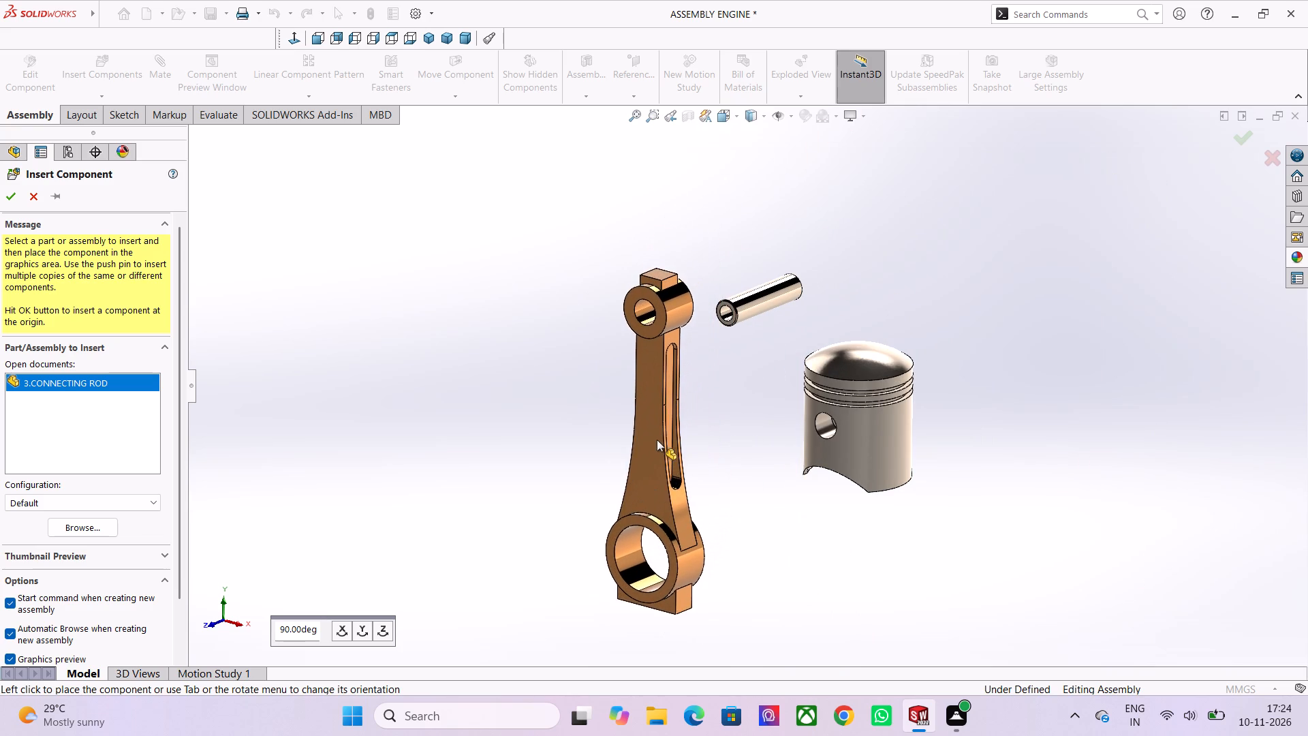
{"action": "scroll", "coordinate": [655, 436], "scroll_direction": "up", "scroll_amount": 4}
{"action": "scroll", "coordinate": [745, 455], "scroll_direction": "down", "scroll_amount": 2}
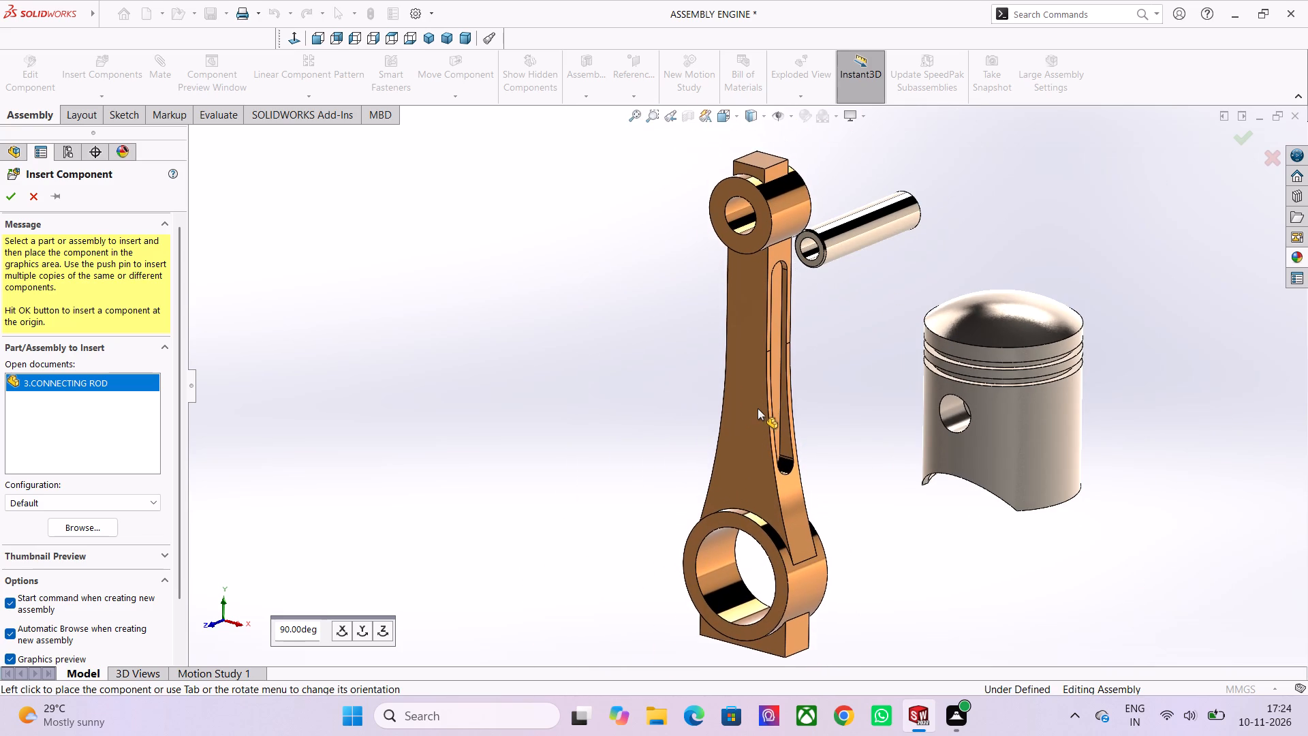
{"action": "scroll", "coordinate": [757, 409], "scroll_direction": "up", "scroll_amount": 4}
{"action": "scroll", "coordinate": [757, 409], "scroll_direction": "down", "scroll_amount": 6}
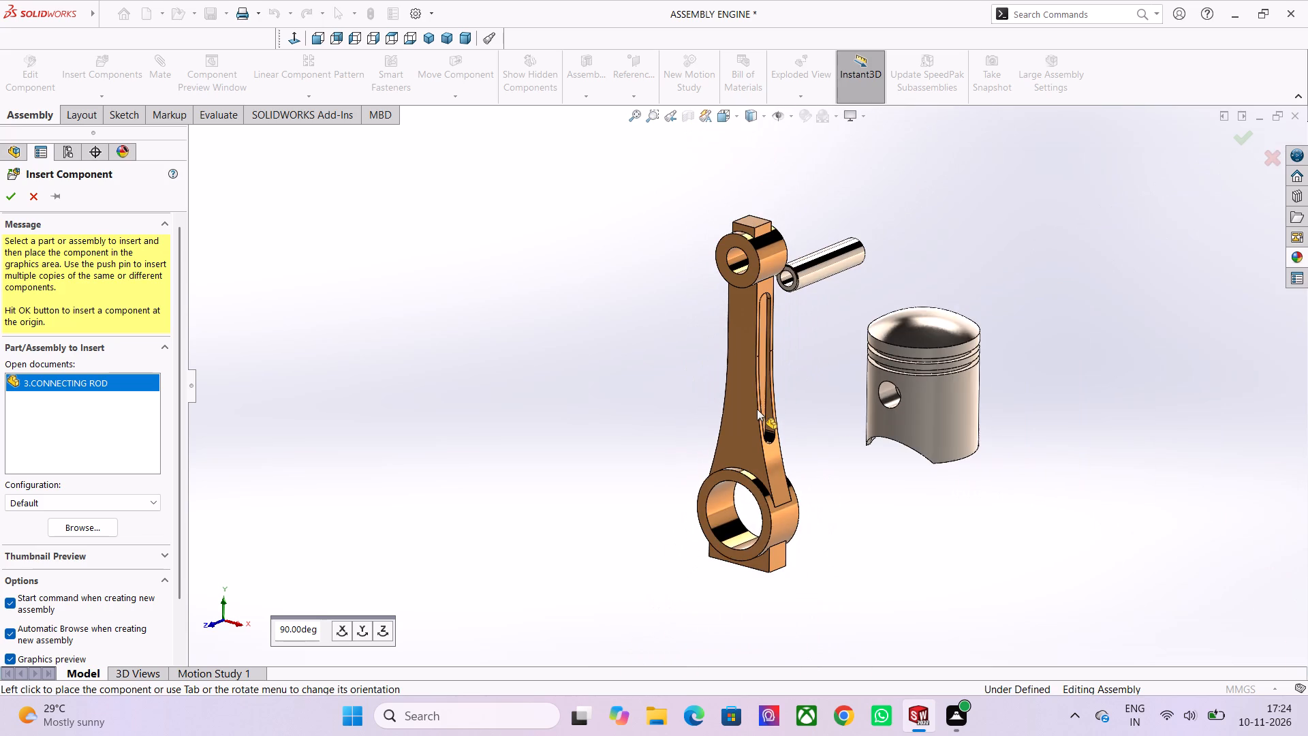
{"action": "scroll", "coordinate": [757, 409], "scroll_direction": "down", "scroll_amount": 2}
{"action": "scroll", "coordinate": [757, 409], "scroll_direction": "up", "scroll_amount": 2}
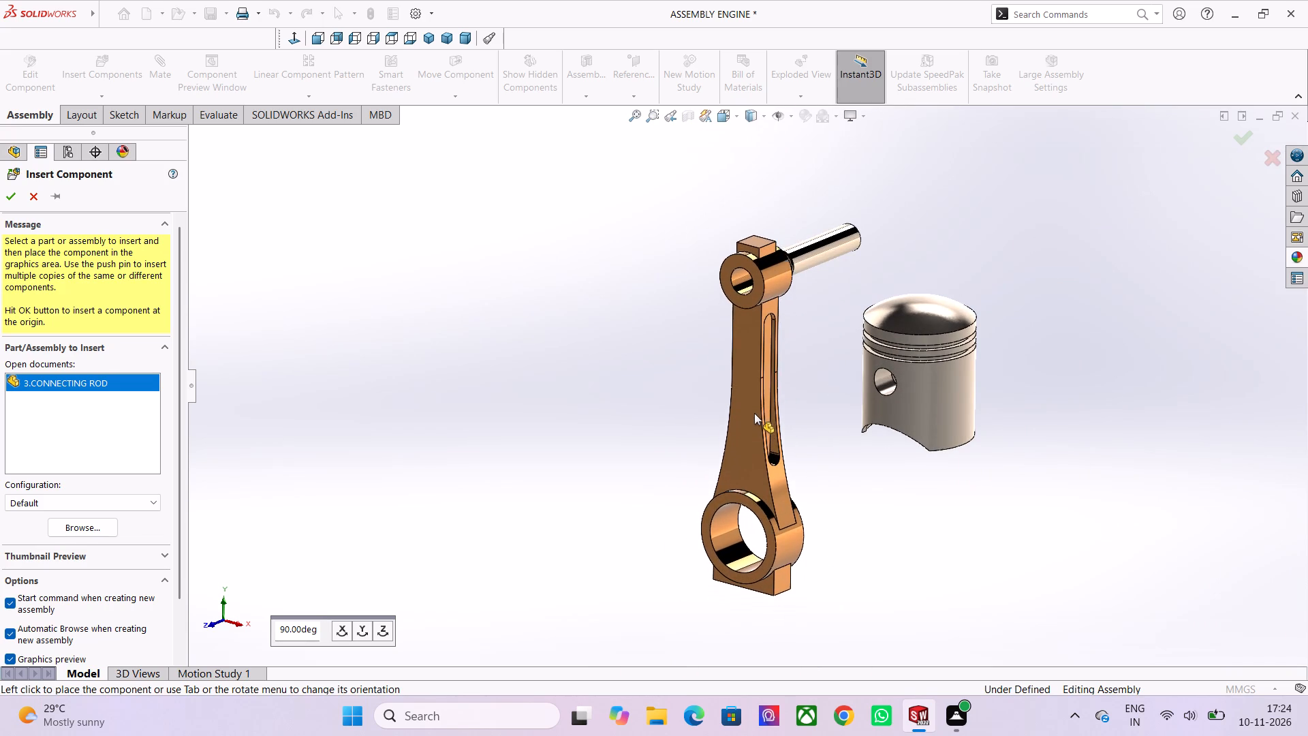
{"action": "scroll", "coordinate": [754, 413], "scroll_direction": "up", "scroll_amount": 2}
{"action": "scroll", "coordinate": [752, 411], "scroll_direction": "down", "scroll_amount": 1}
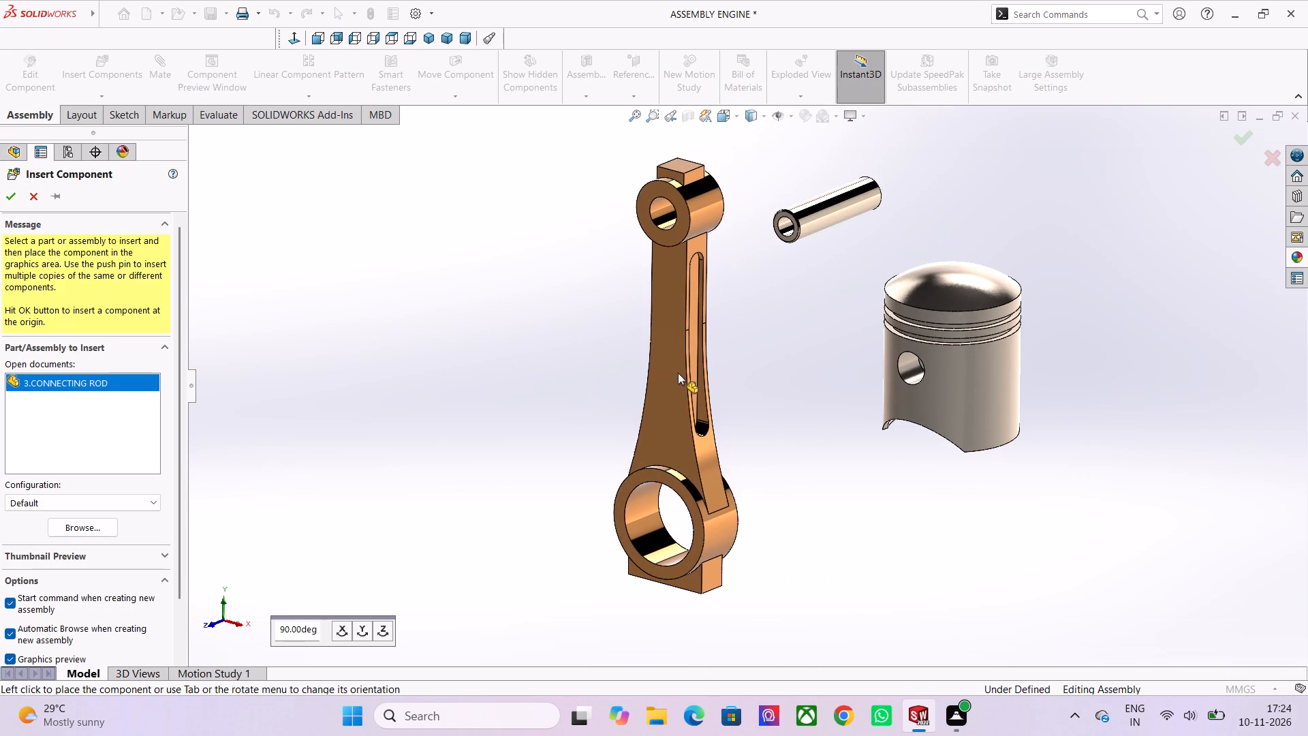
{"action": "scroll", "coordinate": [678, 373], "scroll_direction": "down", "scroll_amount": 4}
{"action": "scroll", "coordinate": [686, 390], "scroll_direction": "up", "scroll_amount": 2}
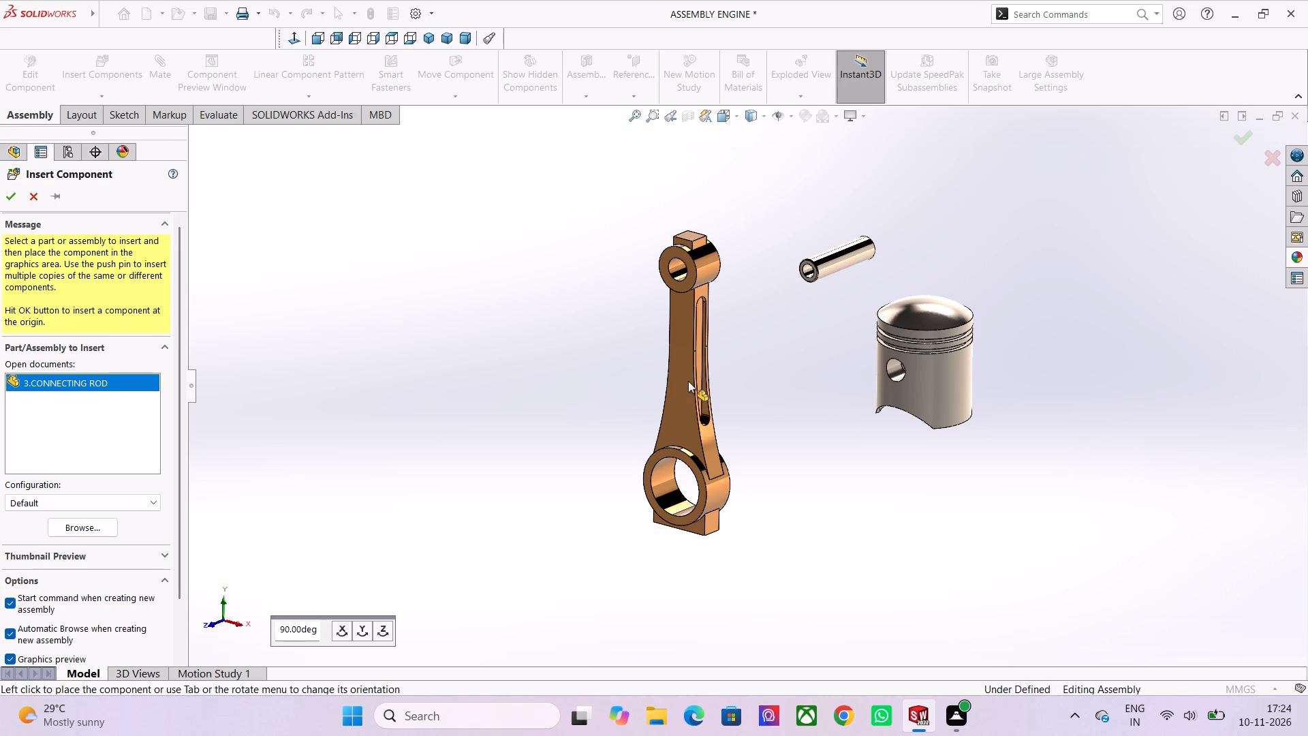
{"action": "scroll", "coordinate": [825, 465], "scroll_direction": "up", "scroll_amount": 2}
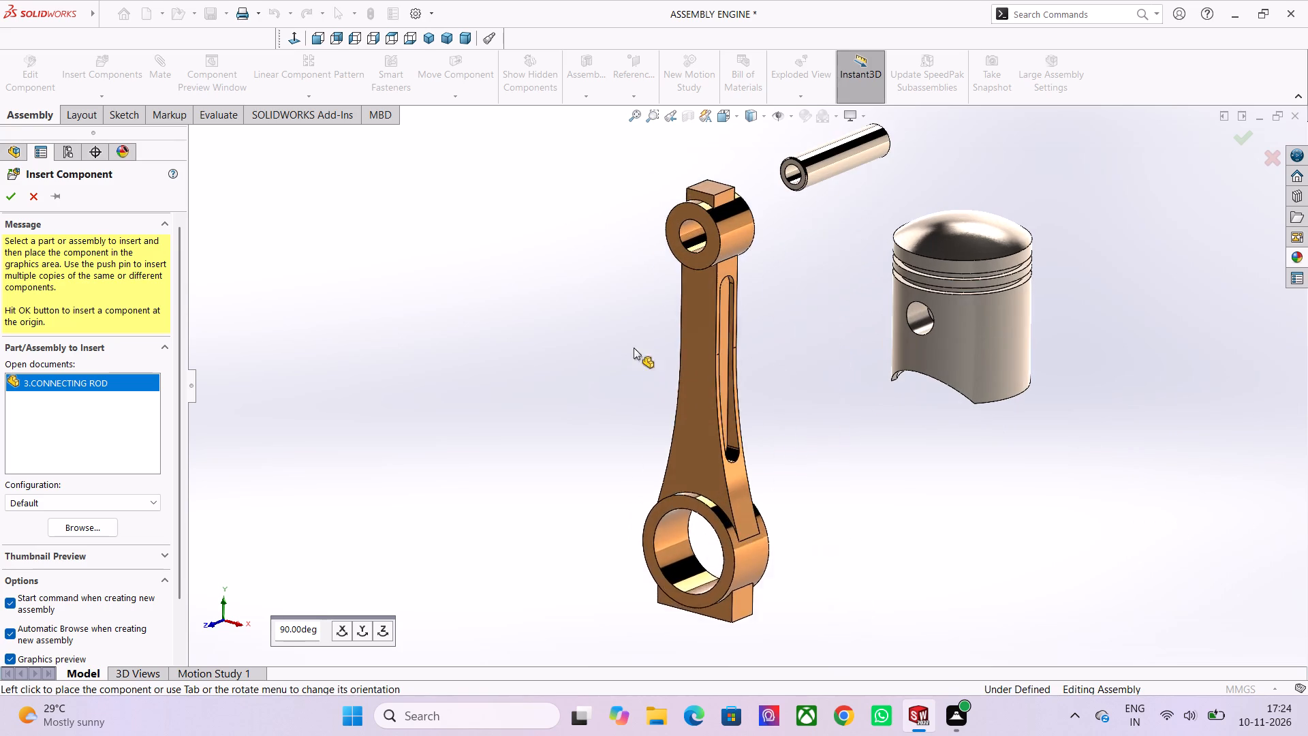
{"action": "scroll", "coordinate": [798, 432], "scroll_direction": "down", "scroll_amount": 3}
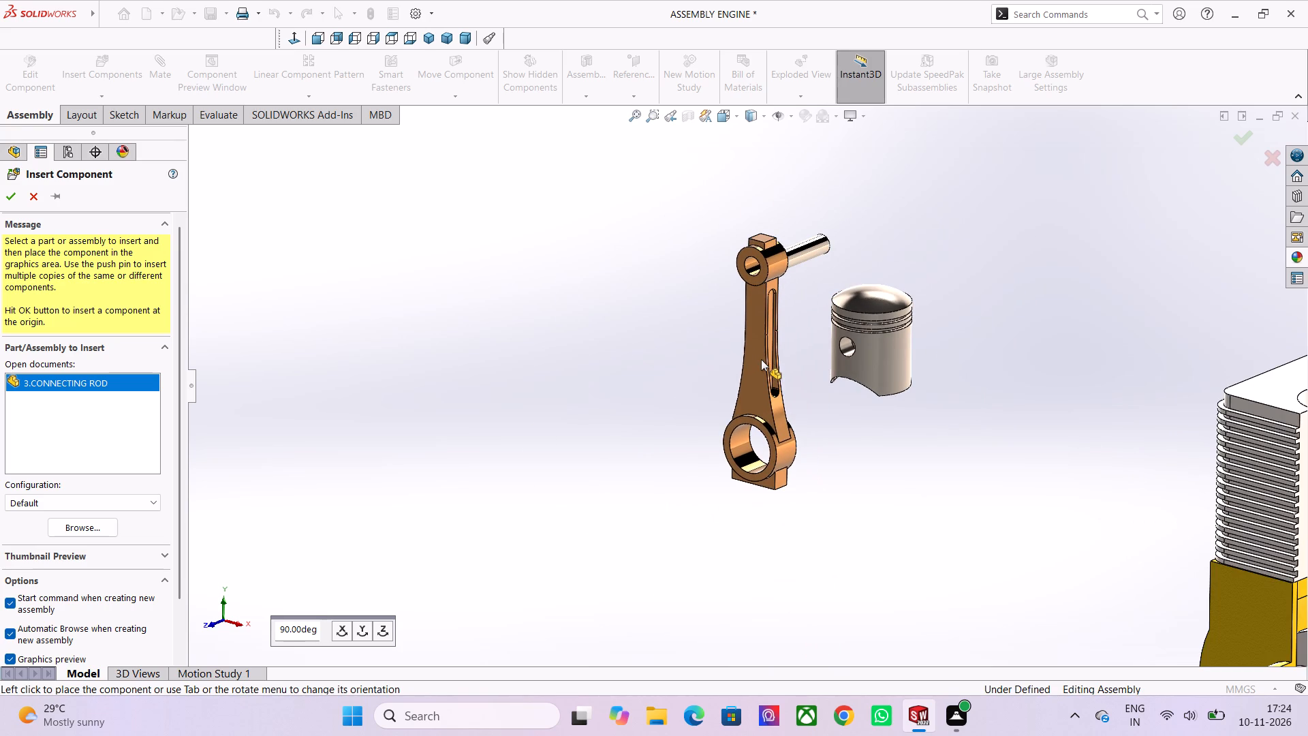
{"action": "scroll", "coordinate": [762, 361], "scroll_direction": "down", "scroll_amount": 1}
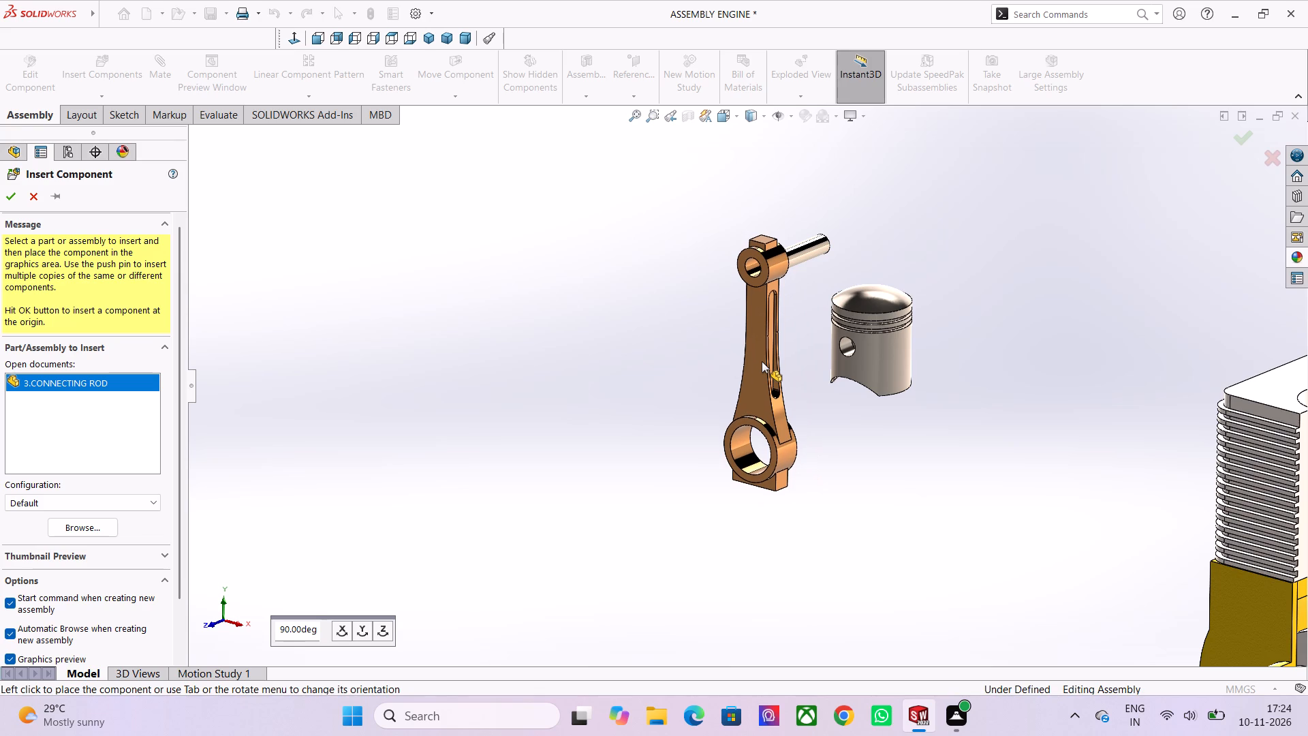
Examine possible positions for the unplaced connecting rod preview around the loose piston pin and piston, at near and wider views.
{"action": "scroll", "coordinate": [741, 361], "scroll_direction": "up", "scroll_amount": 2}
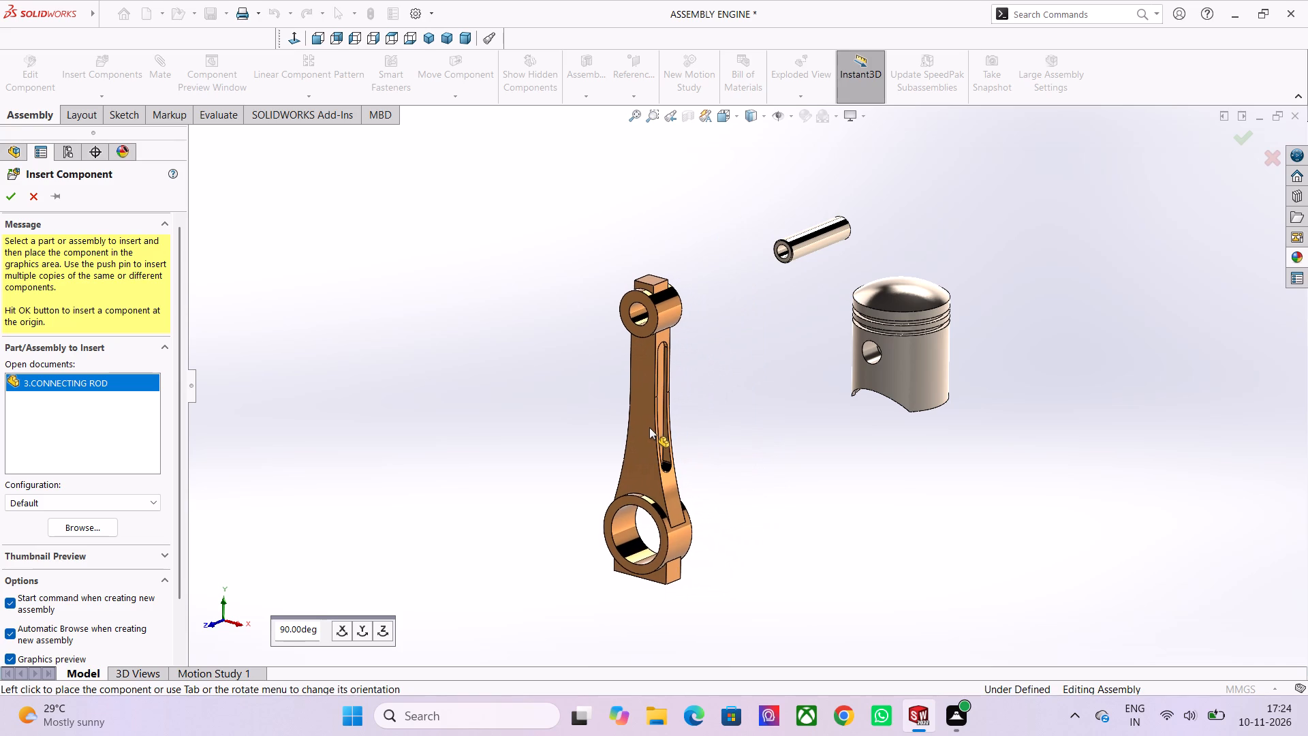
{"action": "scroll", "coordinate": [715, 410], "scroll_direction": "up", "scroll_amount": 2}
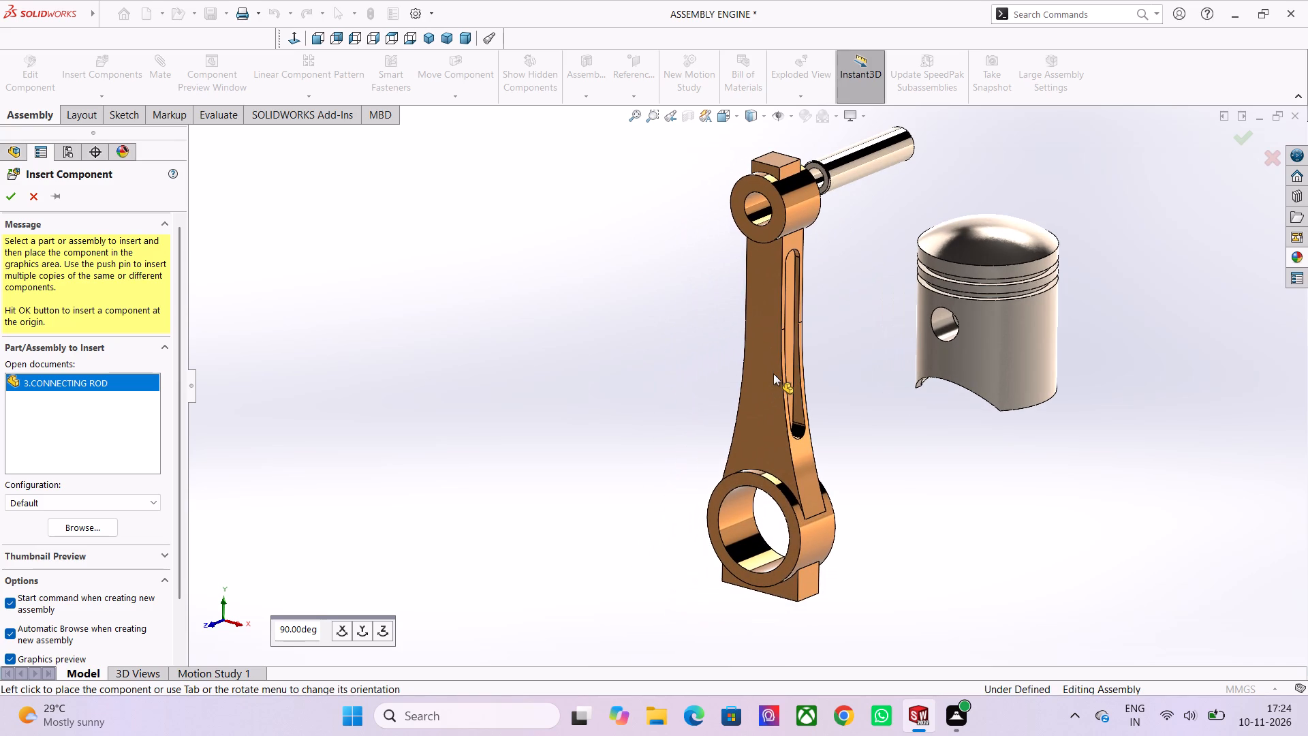
{"action": "scroll", "coordinate": [773, 373], "scroll_direction": "down", "scroll_amount": 2}
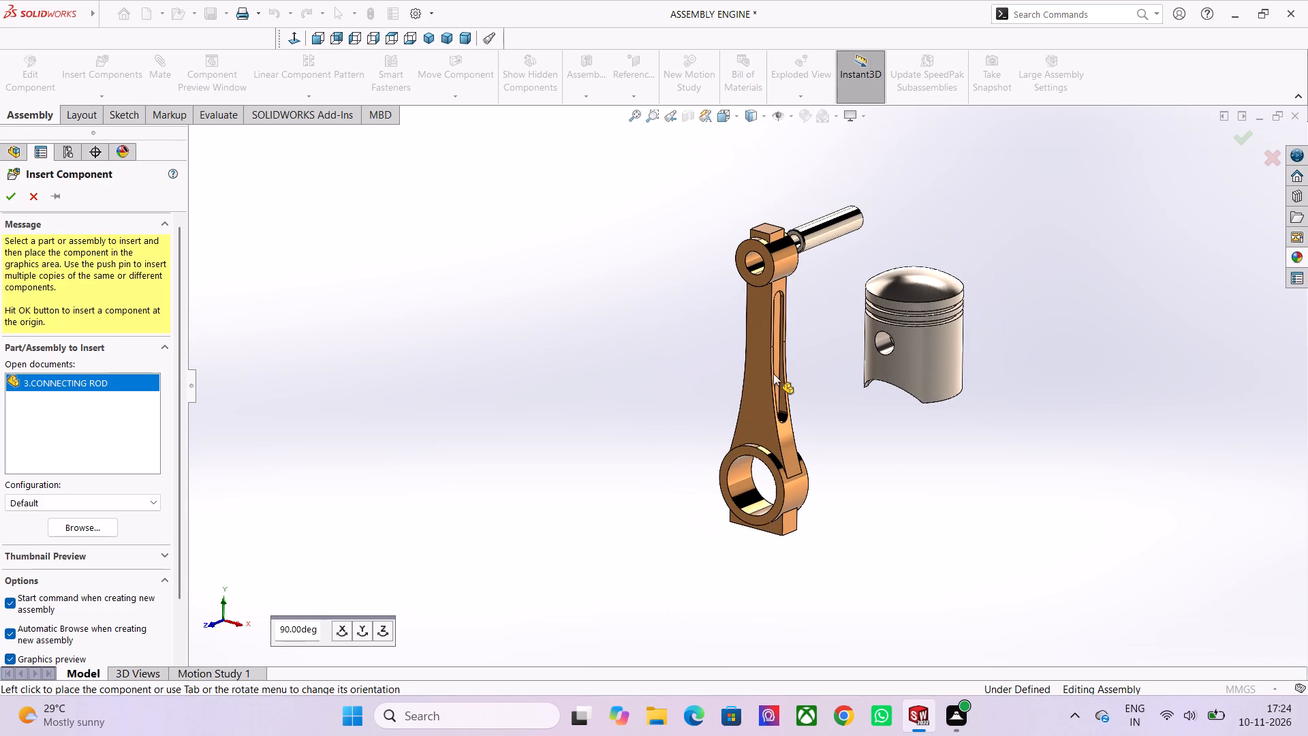
{"action": "scroll", "coordinate": [773, 373], "scroll_direction": "up", "scroll_amount": 1}
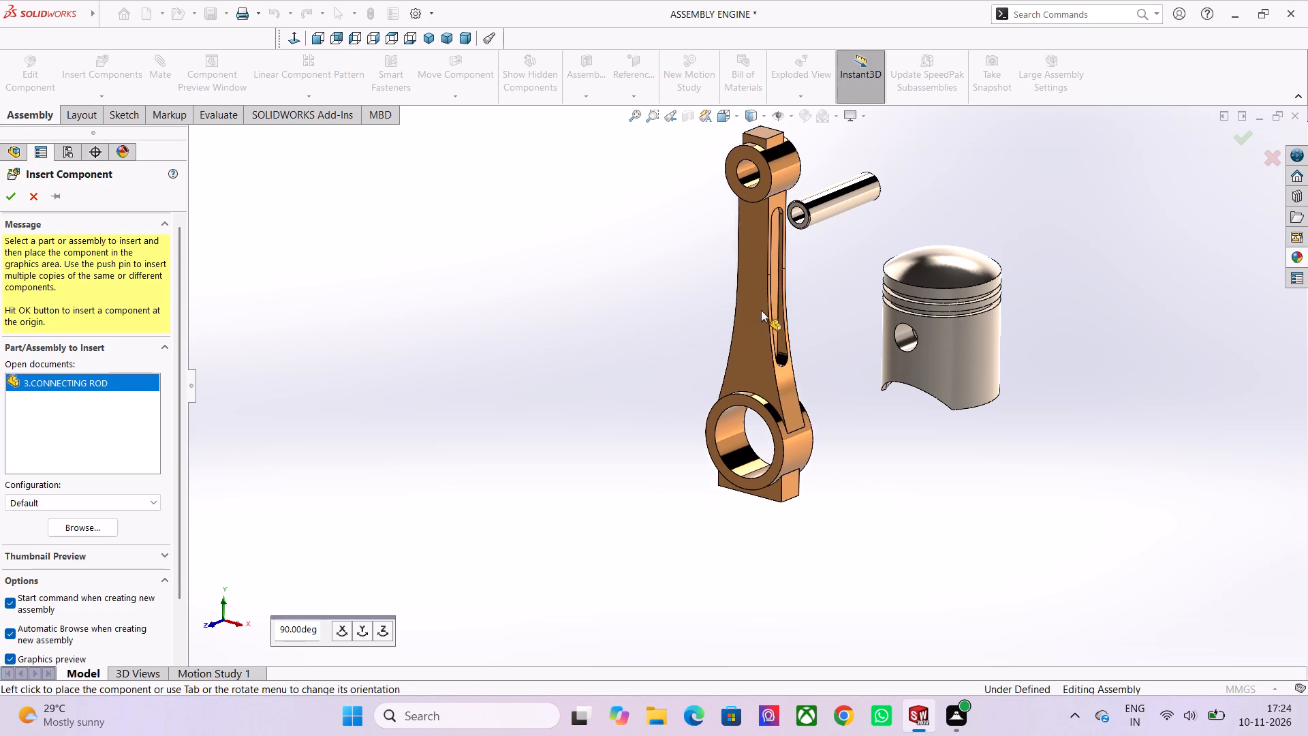
{"action": "scroll", "coordinate": [761, 310], "scroll_direction": "up", "scroll_amount": 3}
{"action": "scroll", "coordinate": [779, 352], "scroll_direction": "down", "scroll_amount": 1}
{"action": "scroll", "coordinate": [754, 408], "scroll_direction": "down", "scroll_amount": 2}
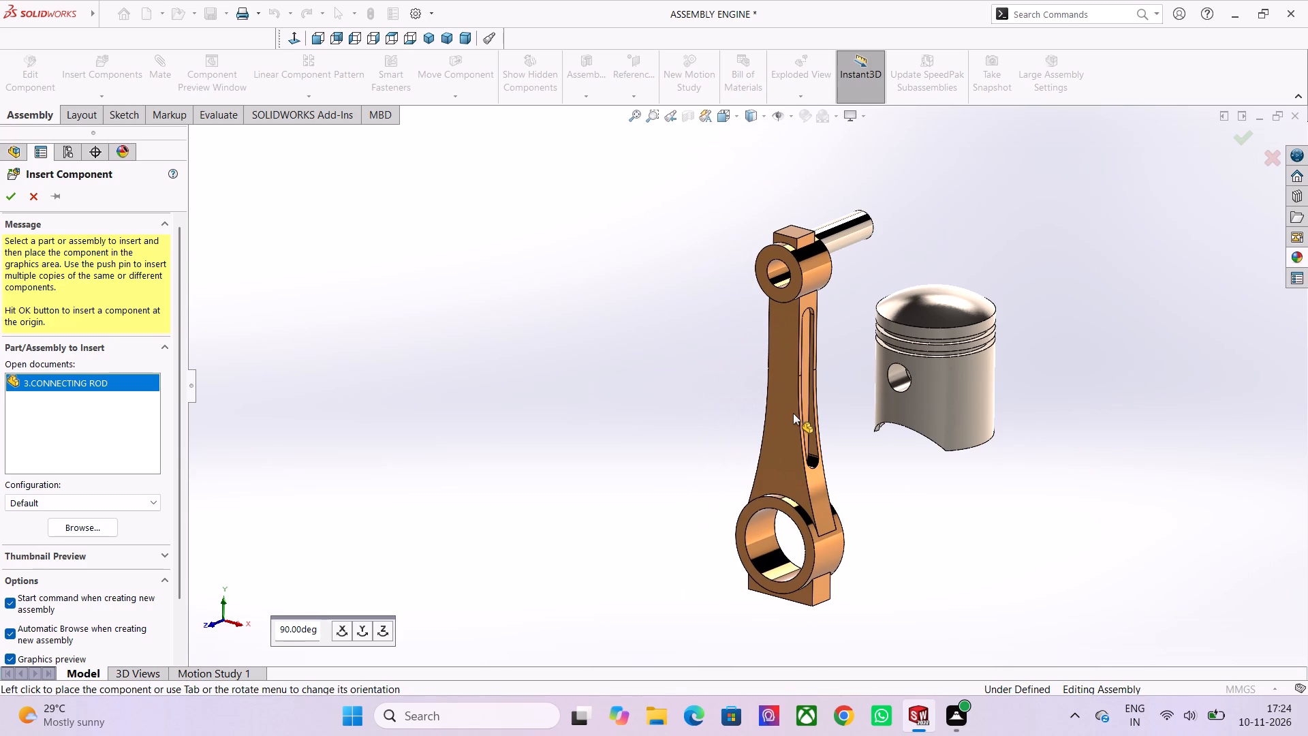
{"action": "scroll", "coordinate": [793, 413], "scroll_direction": "up", "scroll_amount": 1}
{"action": "scroll", "coordinate": [751, 373], "scroll_direction": "down", "scroll_amount": 5}
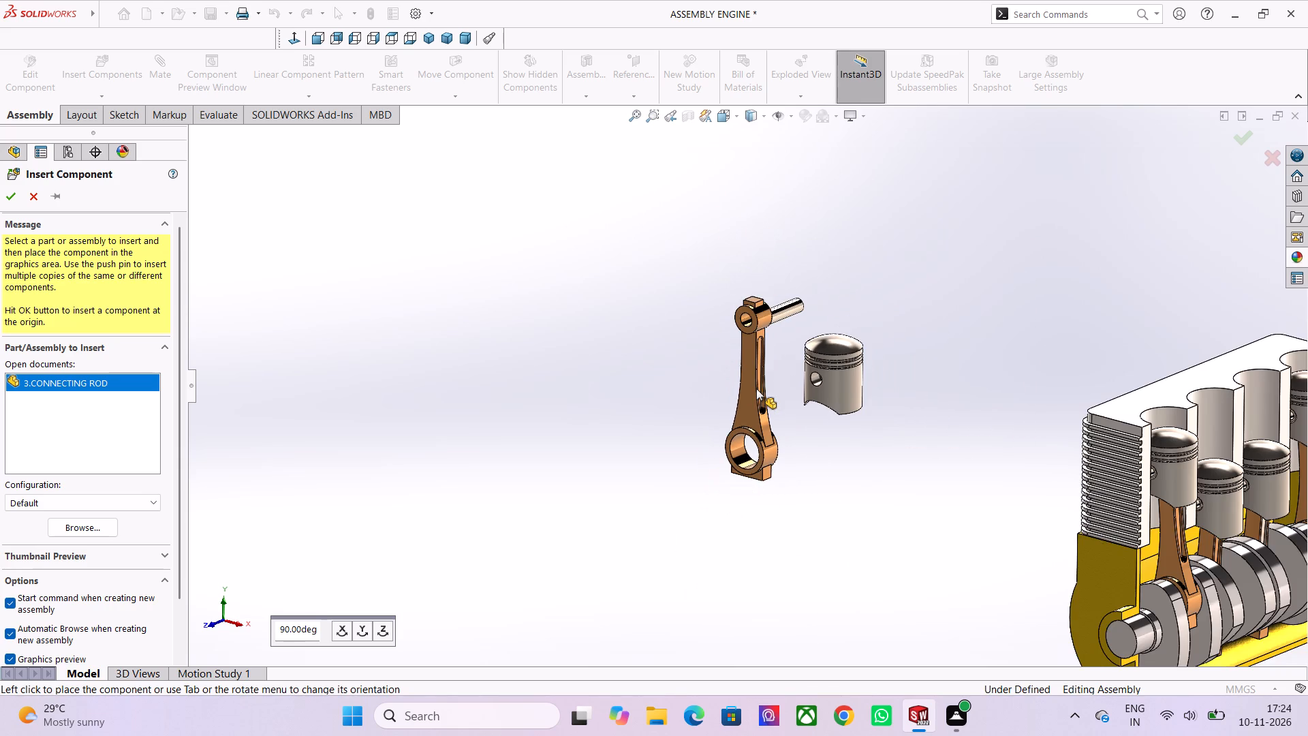
{"action": "scroll", "coordinate": [756, 388], "scroll_direction": "up", "scroll_amount": 2}
{"action": "scroll", "coordinate": [751, 362], "scroll_direction": "down", "scroll_amount": 2}
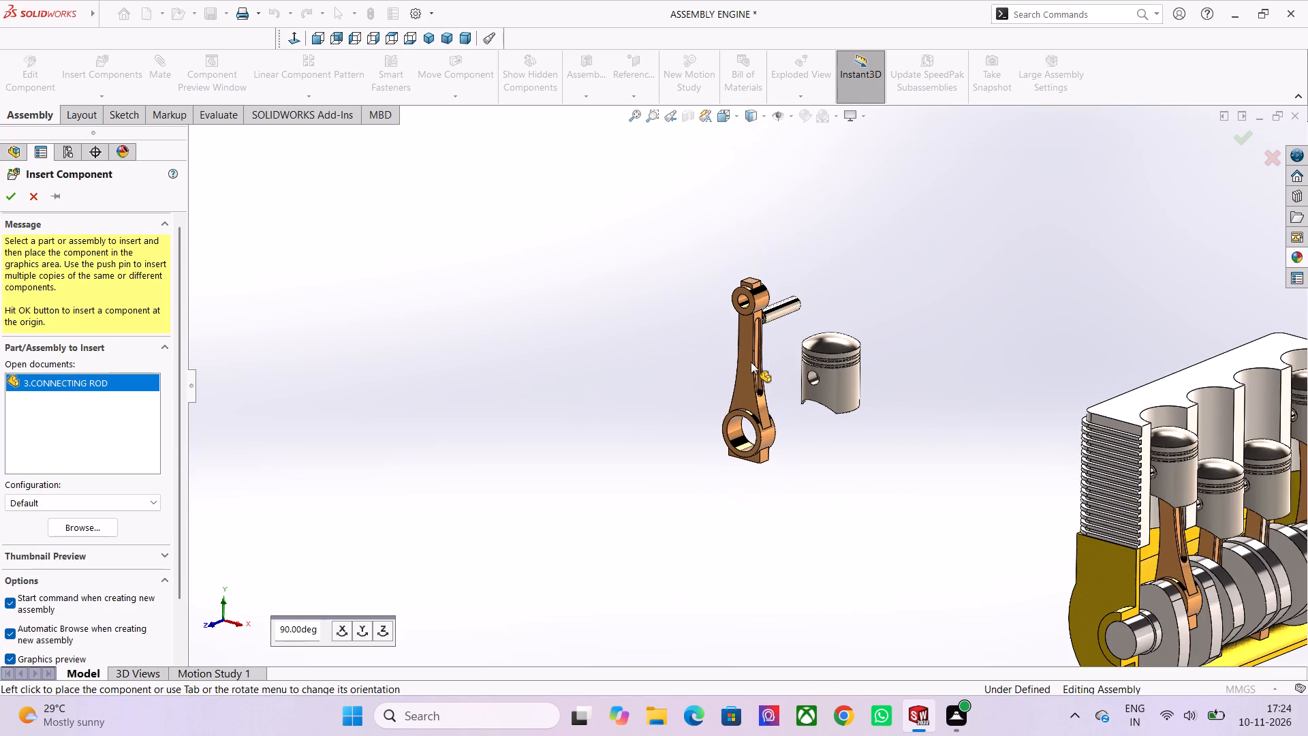
{"action": "scroll", "coordinate": [751, 362], "scroll_direction": "down", "scroll_amount": 2}
{"action": "scroll", "coordinate": [750, 362], "scroll_direction": "up", "scroll_amount": 1}
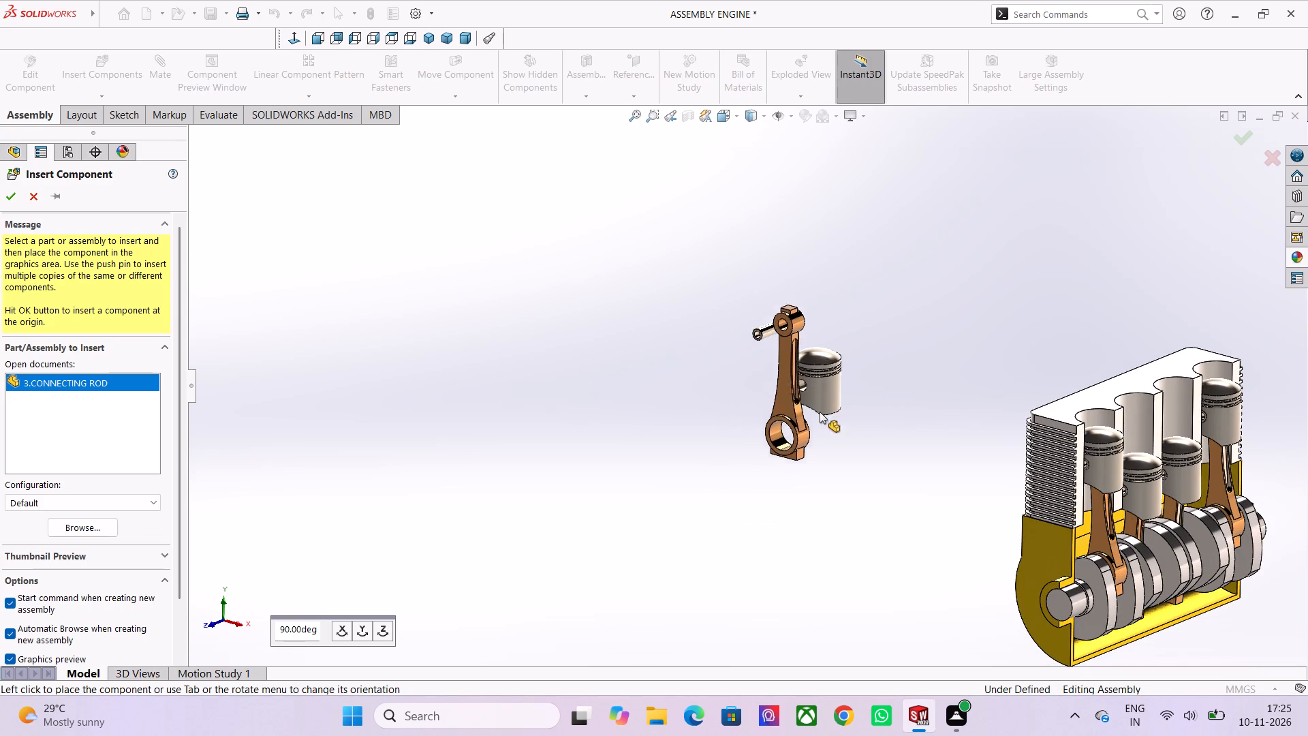
{"action": "scroll", "coordinate": [841, 383], "scroll_direction": "up", "scroll_amount": 4}
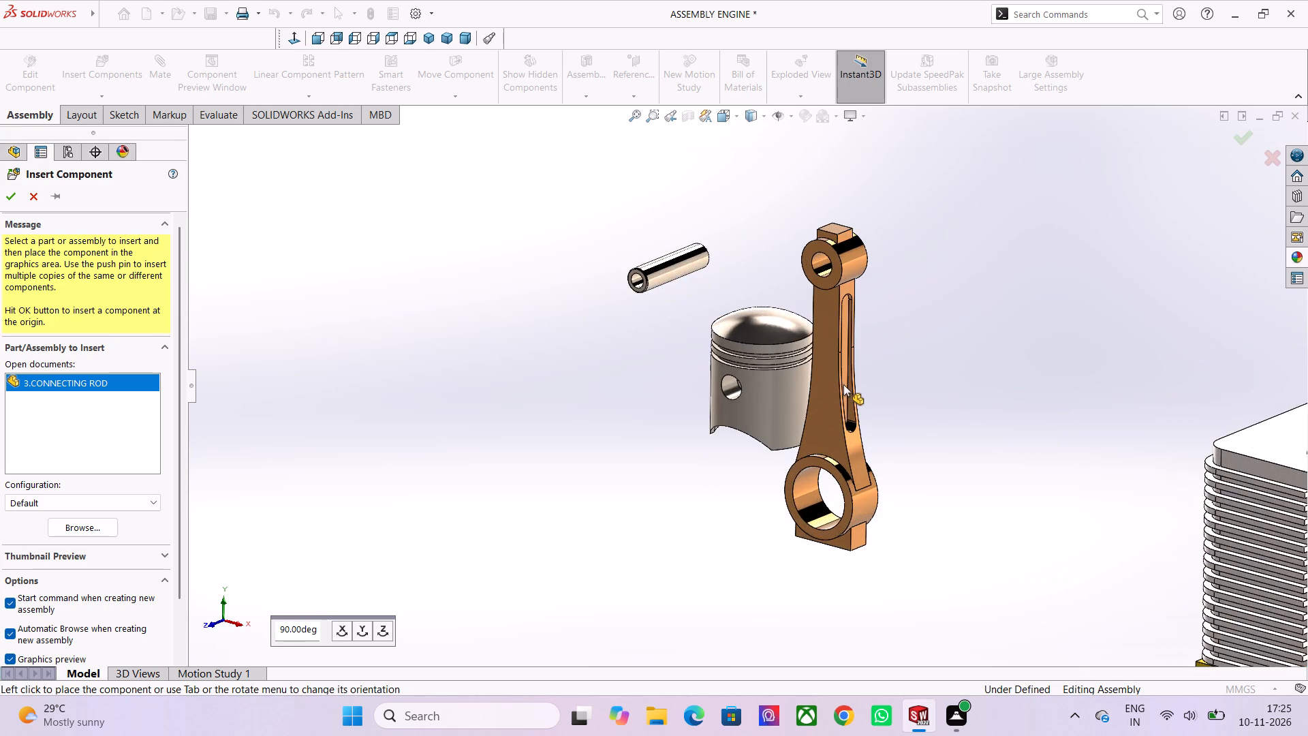
{"action": "scroll", "coordinate": [843, 384], "scroll_direction": "down", "scroll_amount": 2}
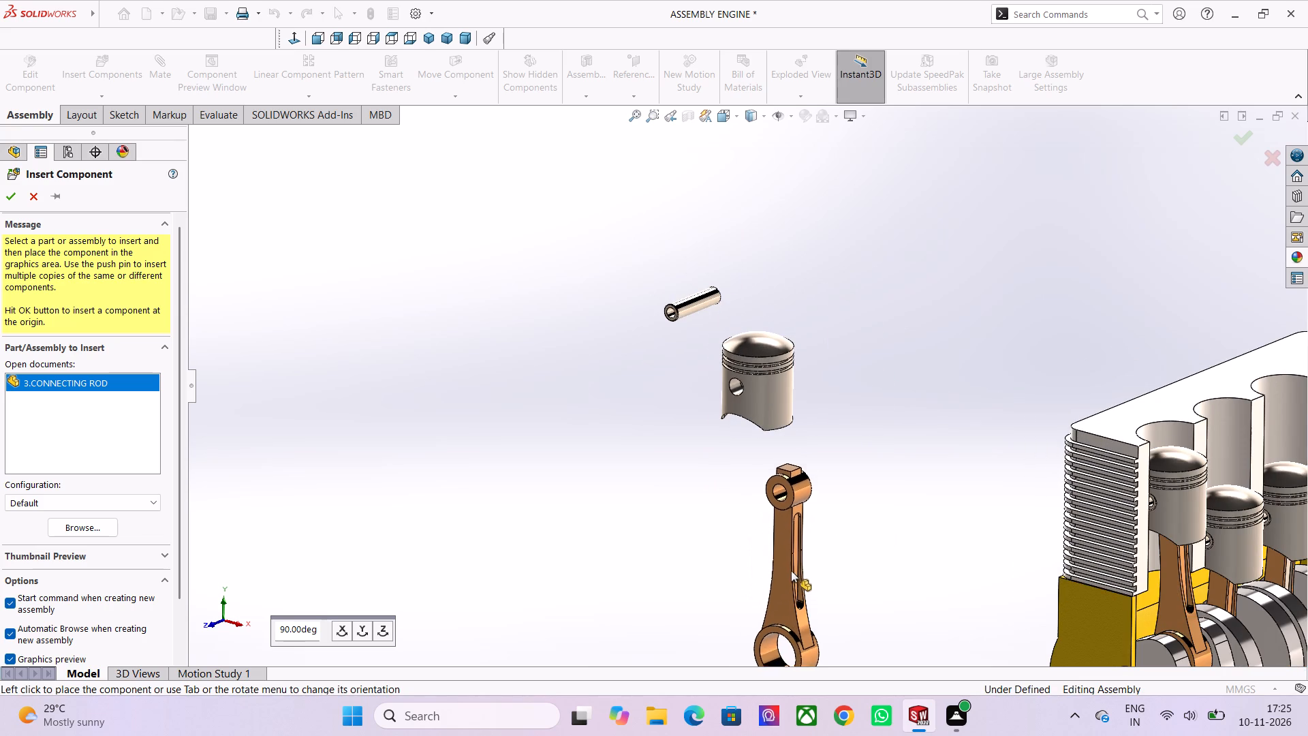
{"action": "scroll", "coordinate": [796, 555], "scroll_direction": "up", "scroll_amount": 2}
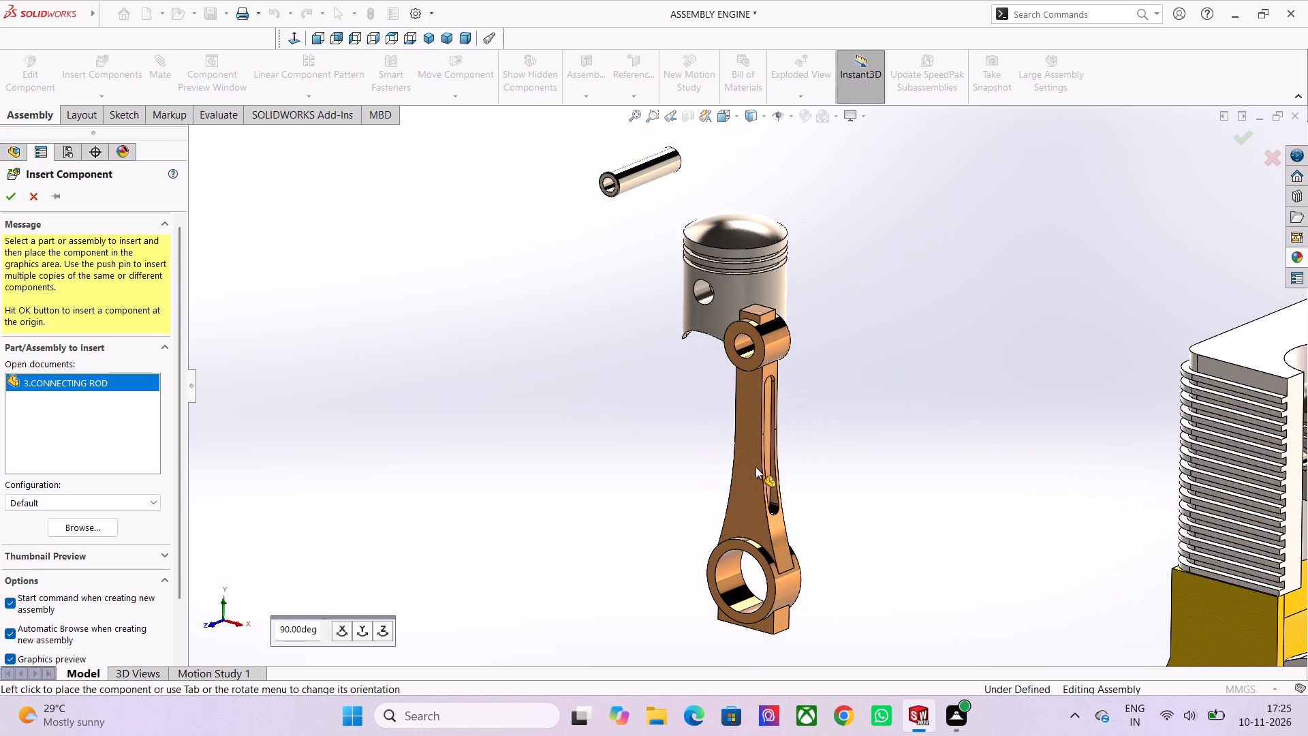
{"action": "scroll", "coordinate": [762, 442], "scroll_direction": "down", "scroll_amount": 1}
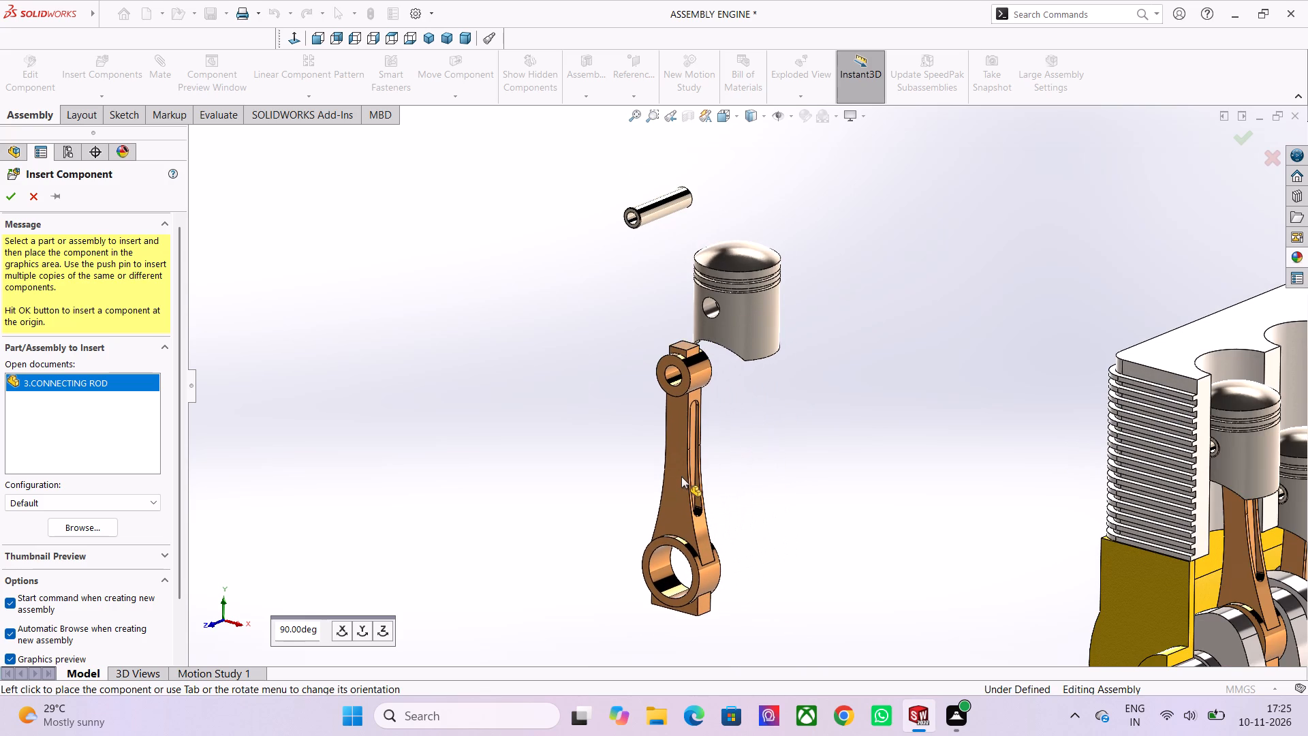
Compare the unplaced connecting rod preview with the engine's installed connecting rods, then with the loose piston and piston pin.
{"action": "scroll", "coordinate": [681, 476], "scroll_direction": "down", "scroll_amount": 2}
{"action": "scroll", "coordinate": [1041, 559], "scroll_direction": "down", "scroll_amount": 2}
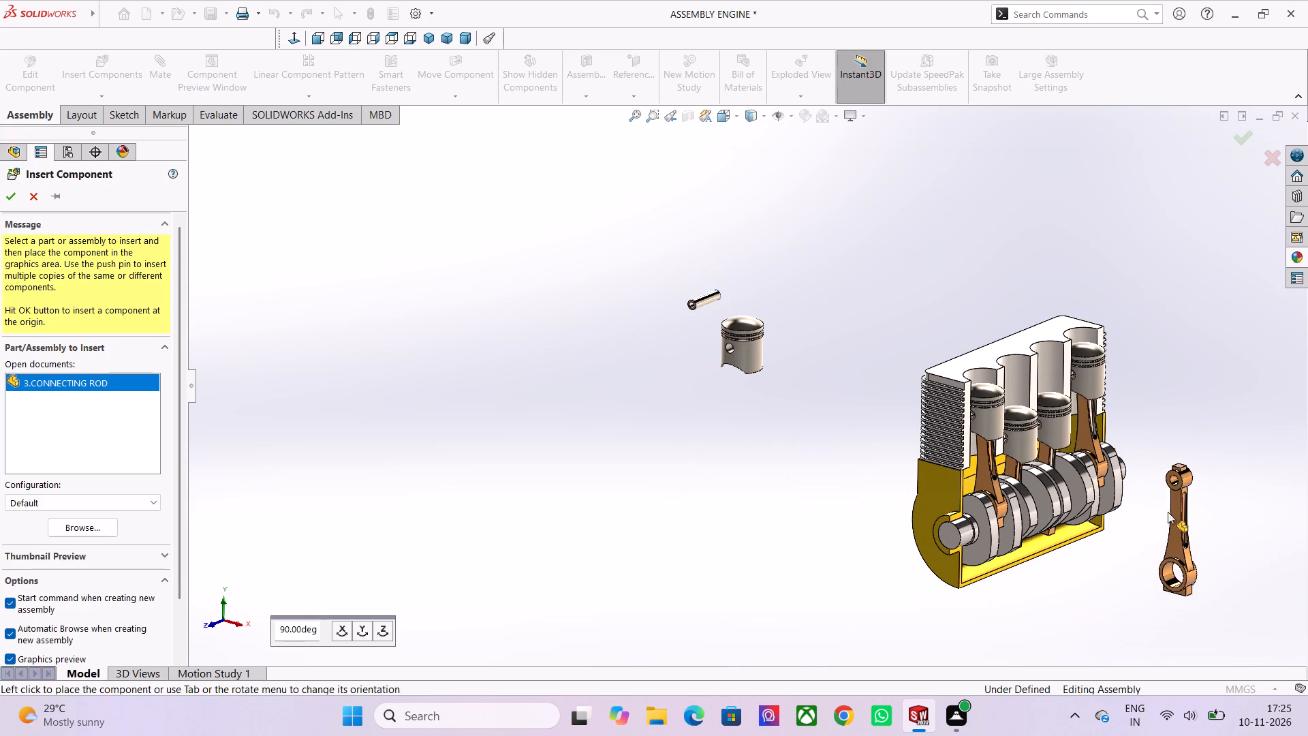
{"action": "scroll", "coordinate": [1070, 443], "scroll_direction": "up", "scroll_amount": 3}
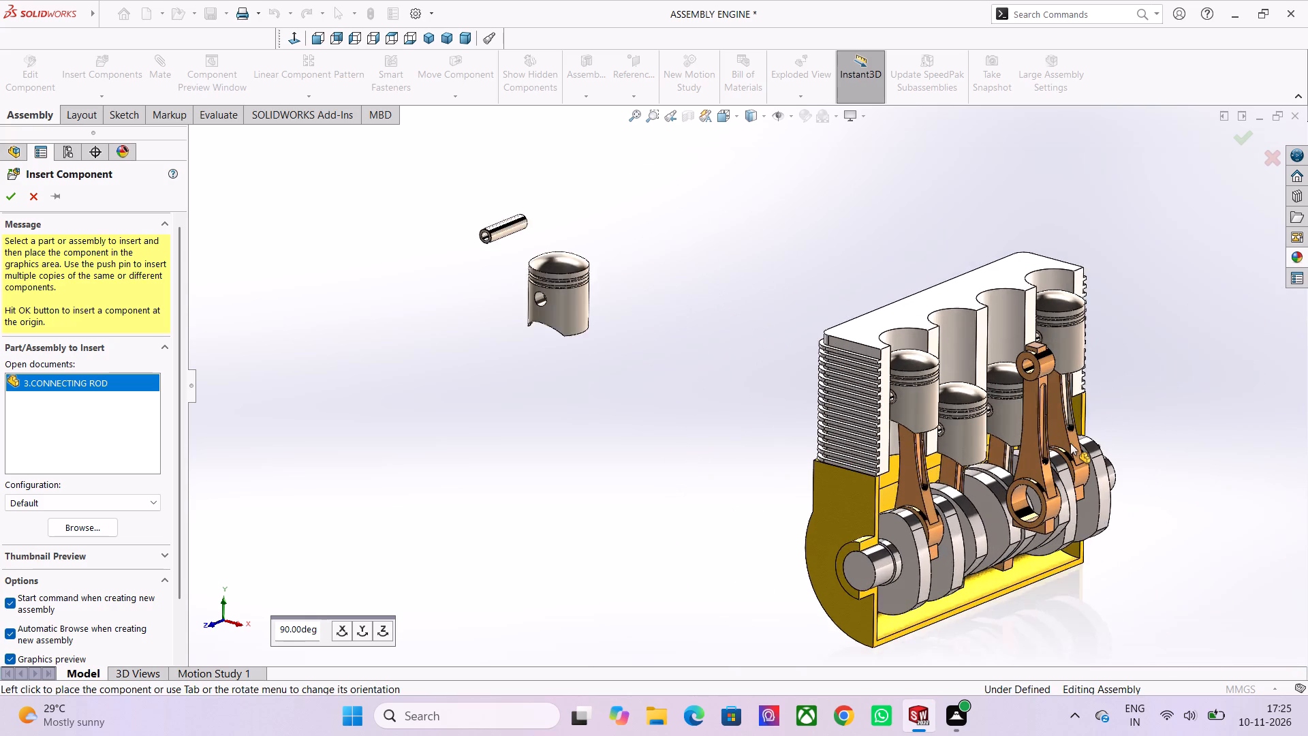
{"action": "scroll", "coordinate": [1070, 443], "scroll_direction": "up", "scroll_amount": 2}
{"action": "scroll", "coordinate": [1070, 443], "scroll_direction": "down", "scroll_amount": 3}
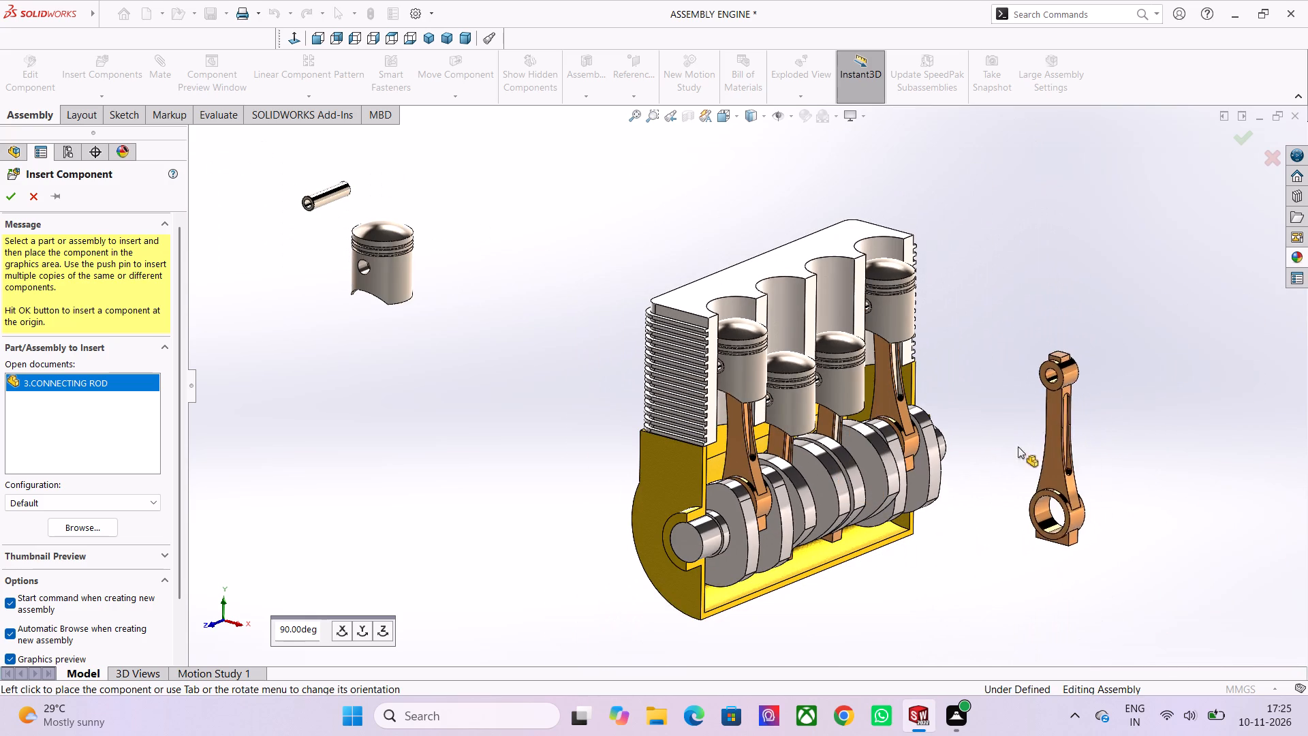
{"action": "scroll", "coordinate": [845, 461], "scroll_direction": "down", "scroll_amount": 1}
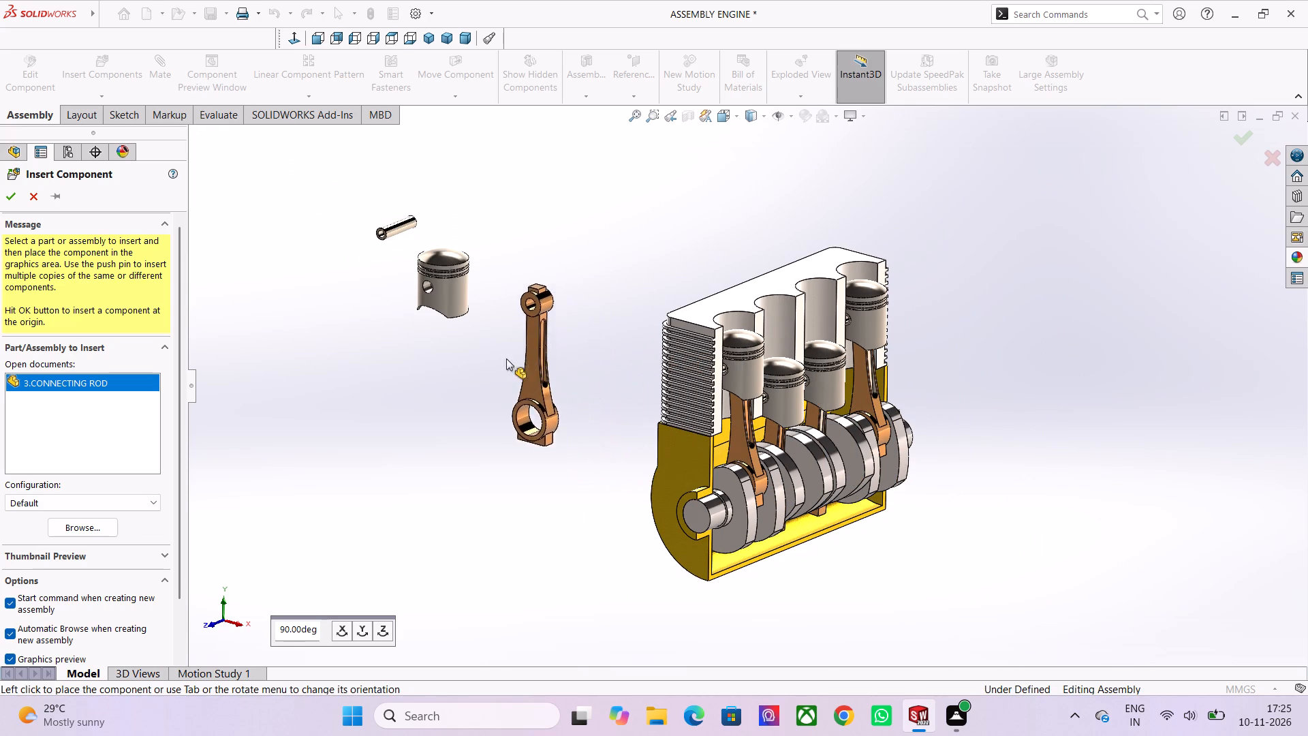
{"action": "scroll", "coordinate": [359, 328], "scroll_direction": "up", "scroll_amount": 3}
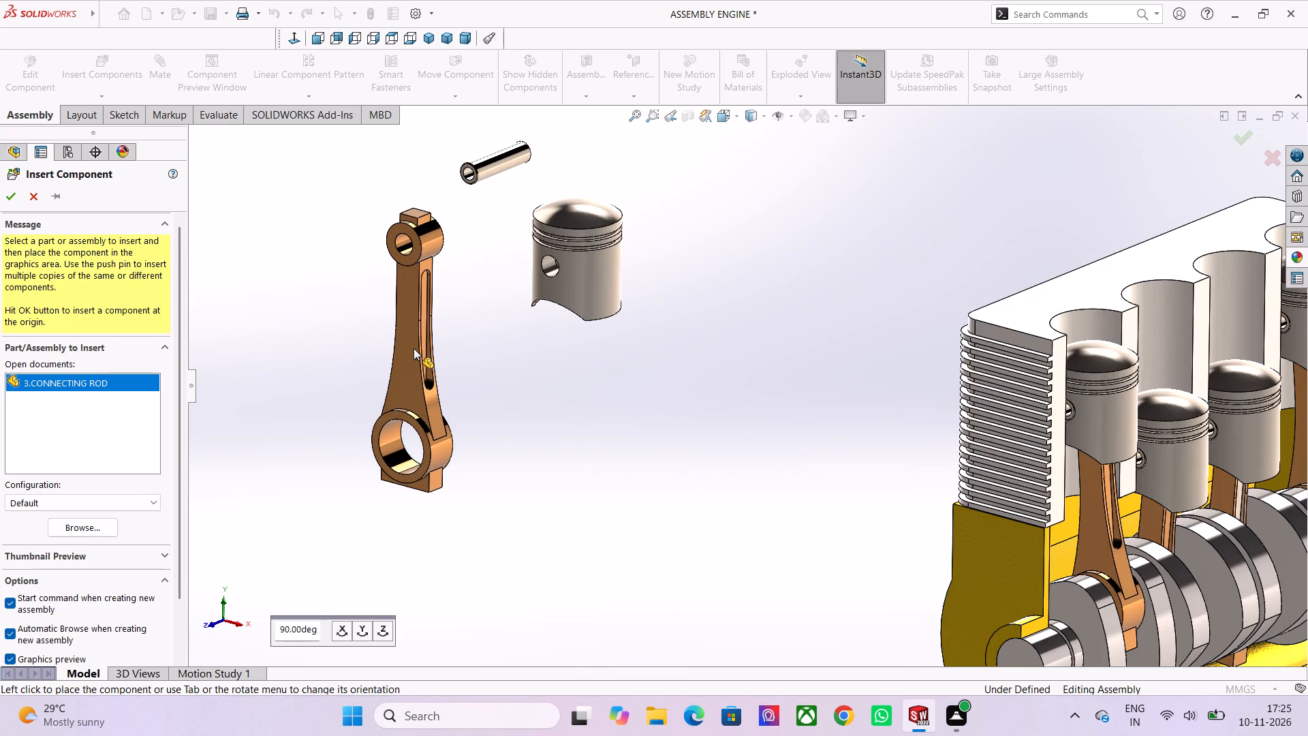
{"action": "scroll", "coordinate": [540, 413], "scroll_direction": "down", "scroll_amount": 2}
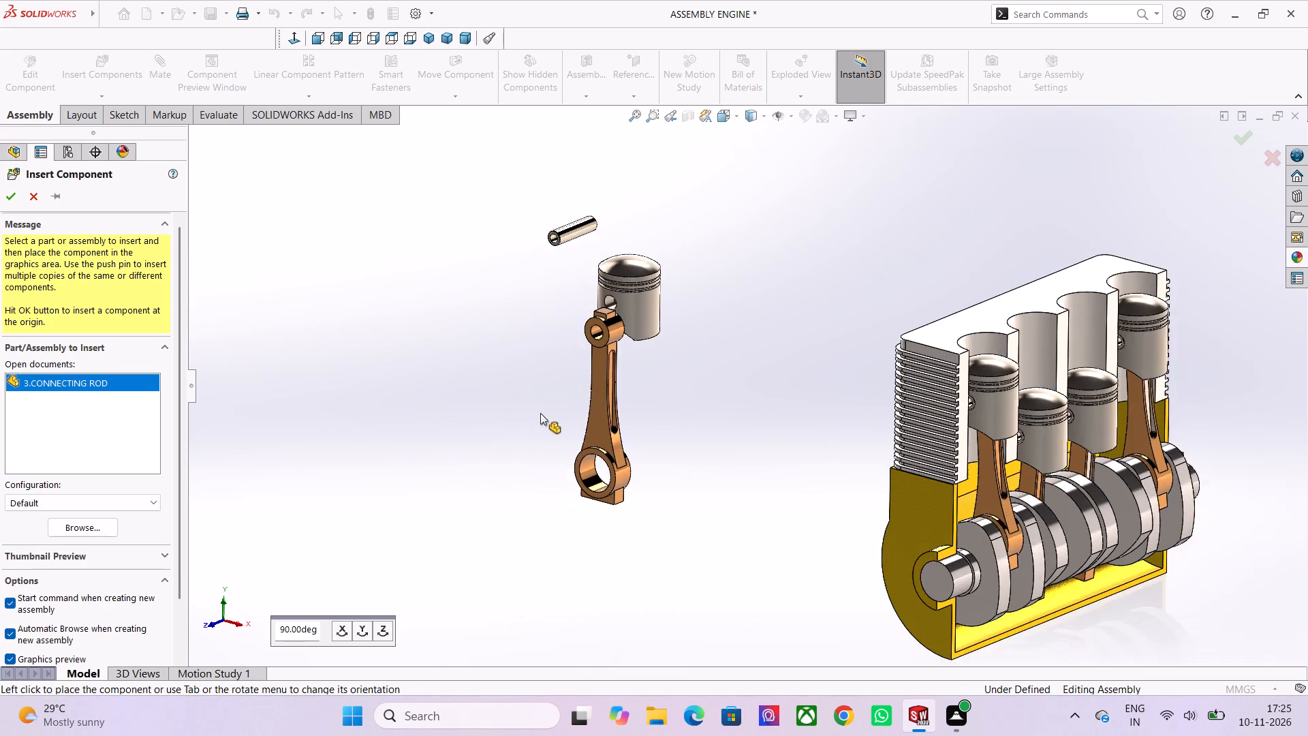
{"action": "scroll", "coordinate": [540, 413], "scroll_direction": "down", "scroll_amount": 4}
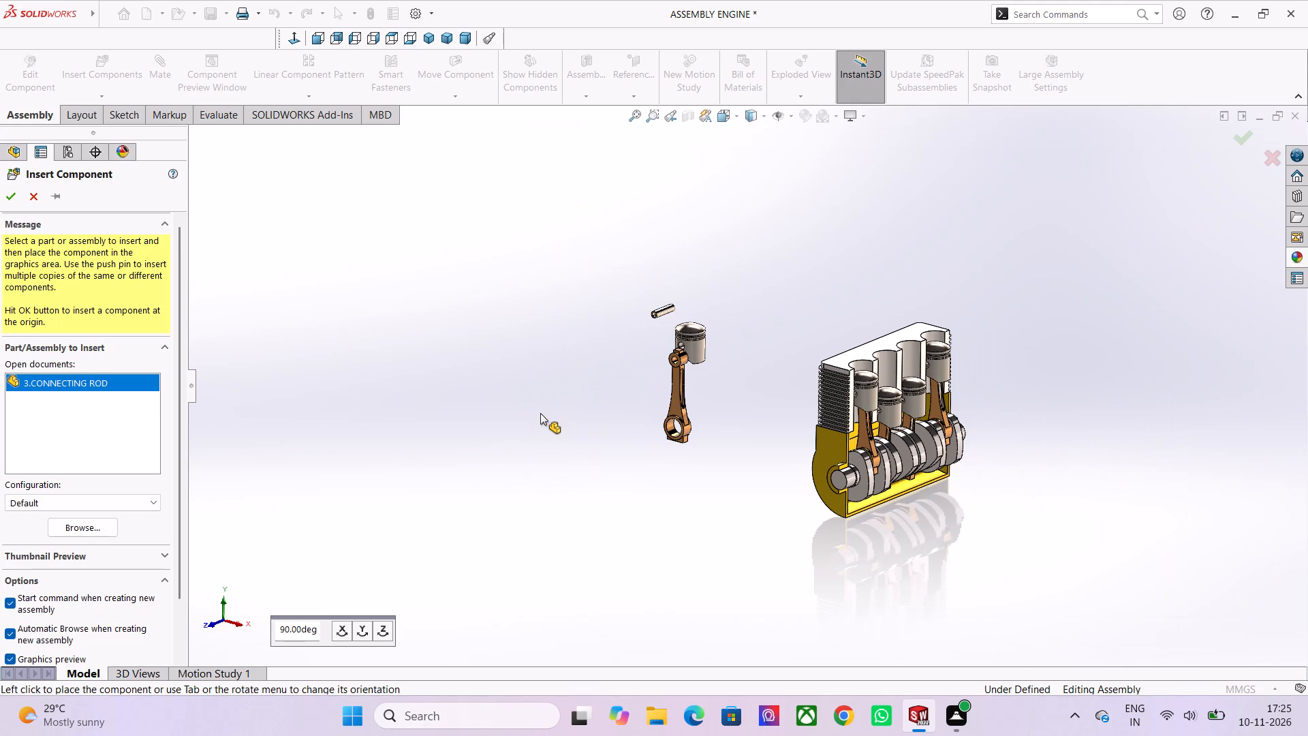
{"action": "scroll", "coordinate": [681, 365], "scroll_direction": "up", "scroll_amount": 3}
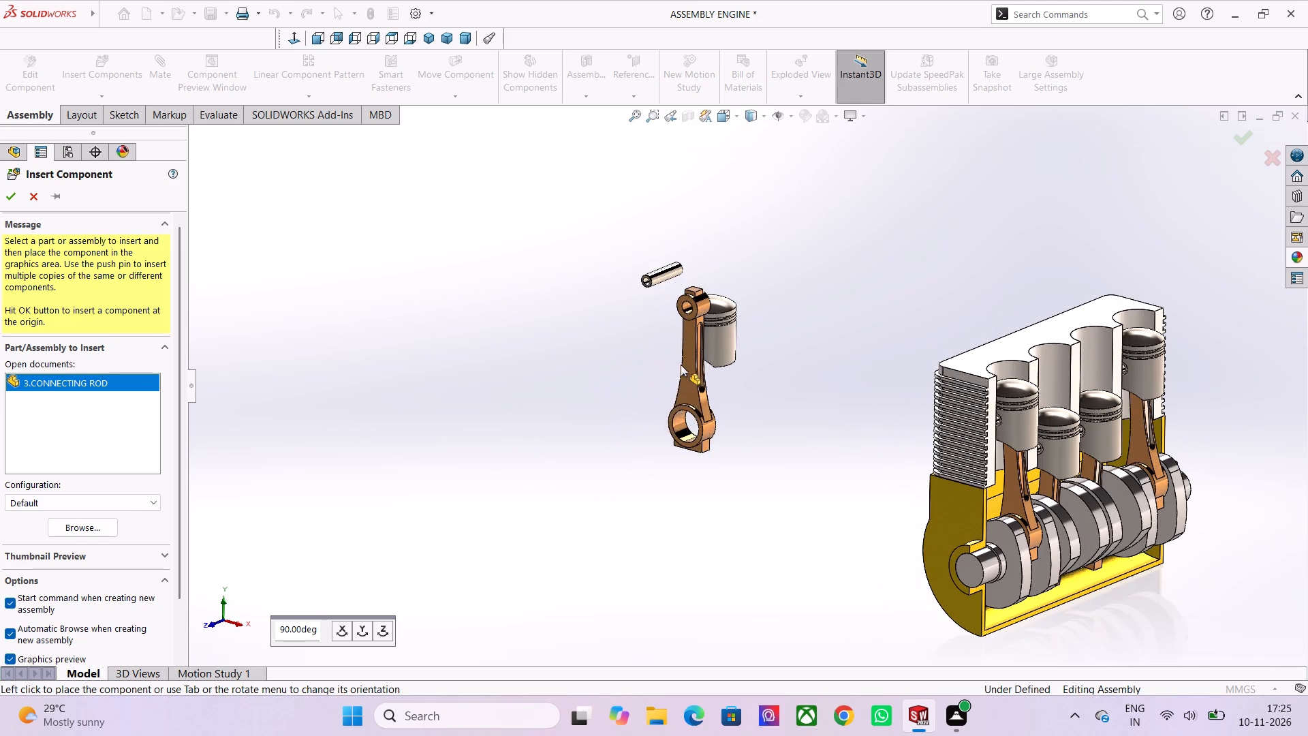
{"action": "scroll", "coordinate": [776, 339], "scroll_direction": "up", "scroll_amount": 4}
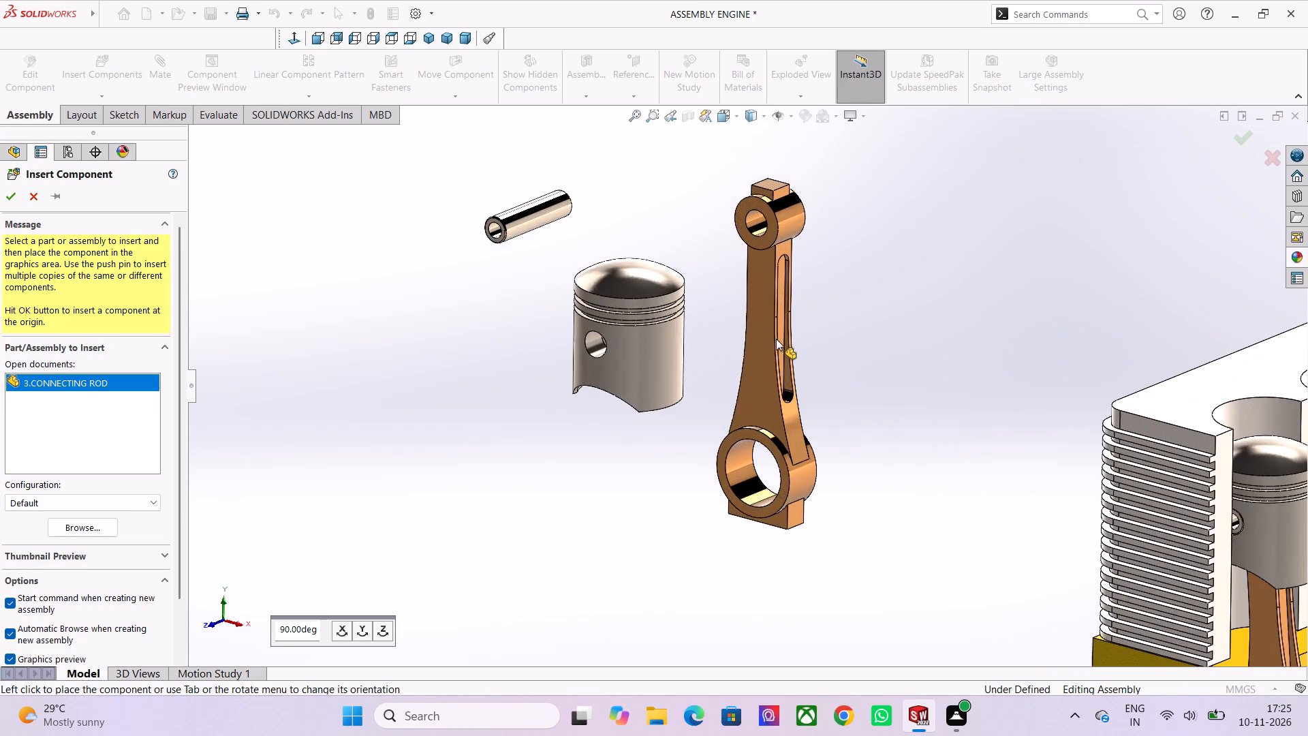
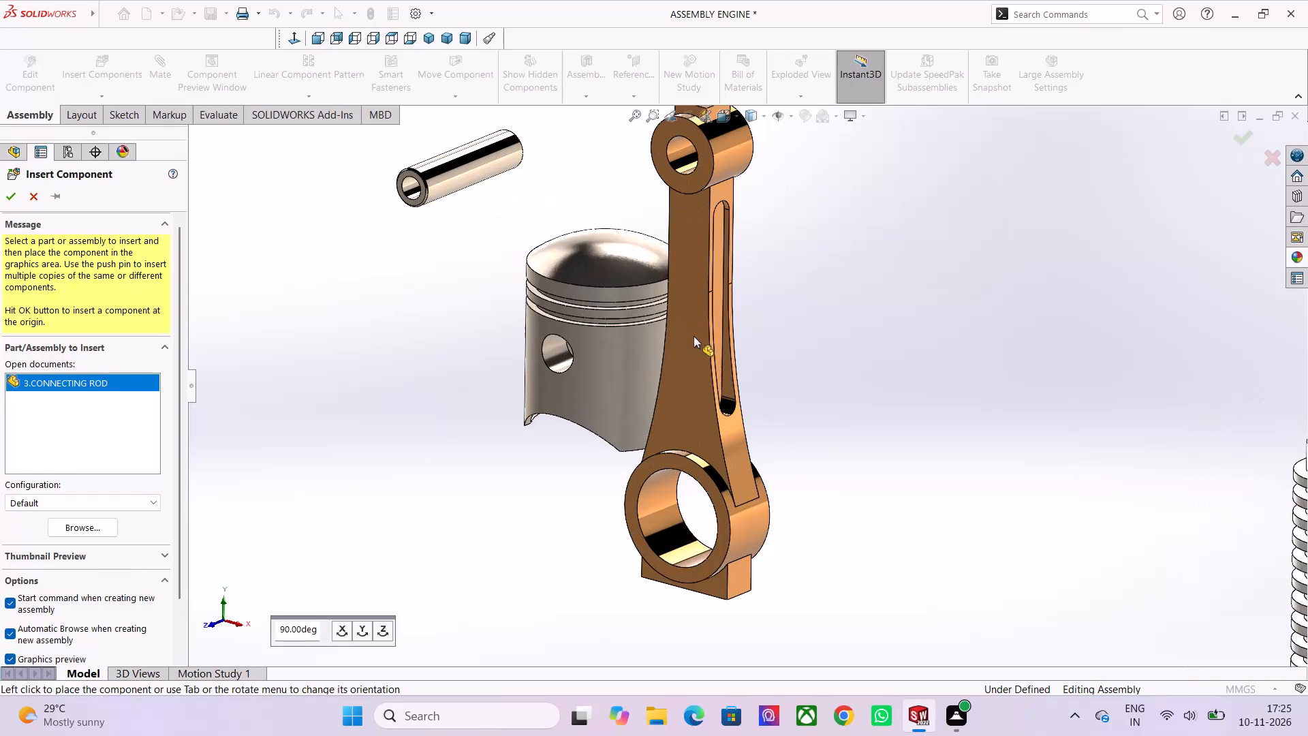
Examine the unplaced connecting rod preview around the loose piston and piston pin, then against the whole engine assembly.
{"action": "scroll", "coordinate": [694, 336], "scroll_direction": "down", "scroll_amount": 2}
{"action": "scroll", "coordinate": [535, 438], "scroll_direction": "down", "scroll_amount": 1}
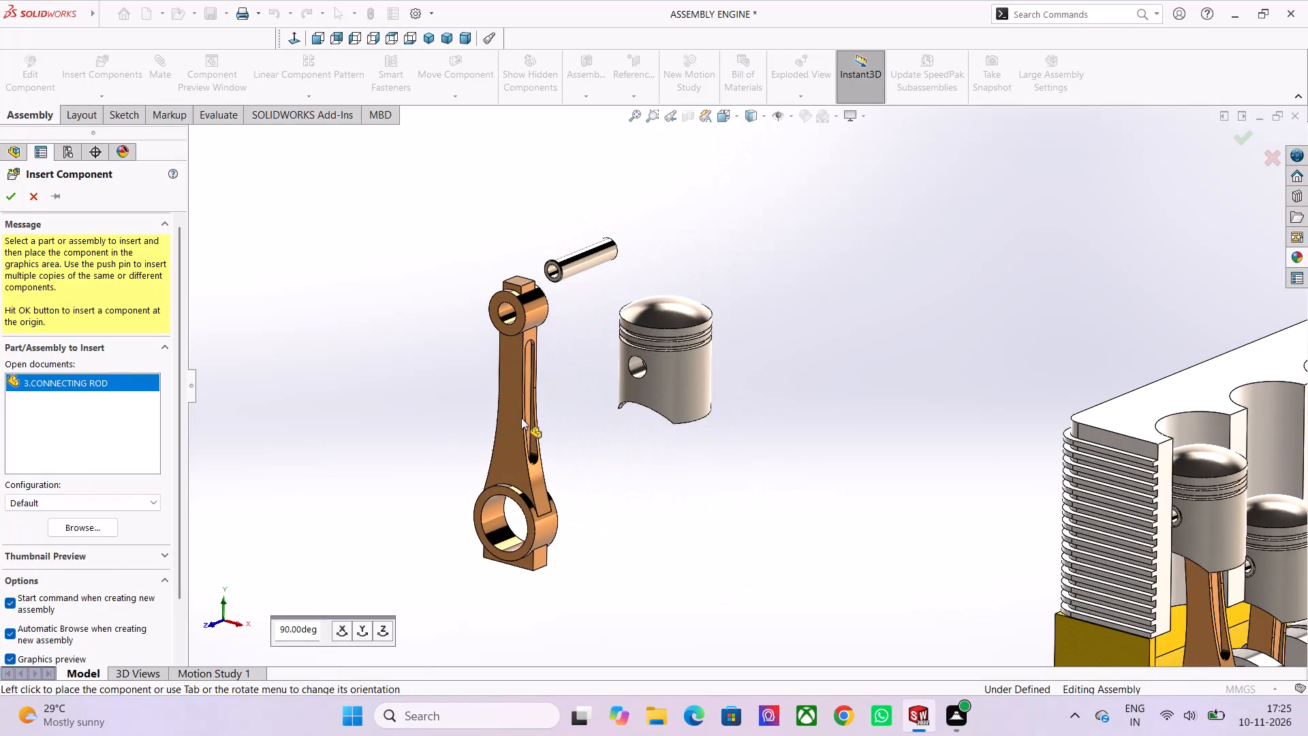
{"action": "scroll", "coordinate": [529, 408], "scroll_direction": "up", "scroll_amount": 3}
{"action": "scroll", "coordinate": [576, 382], "scroll_direction": "down", "scroll_amount": 4}
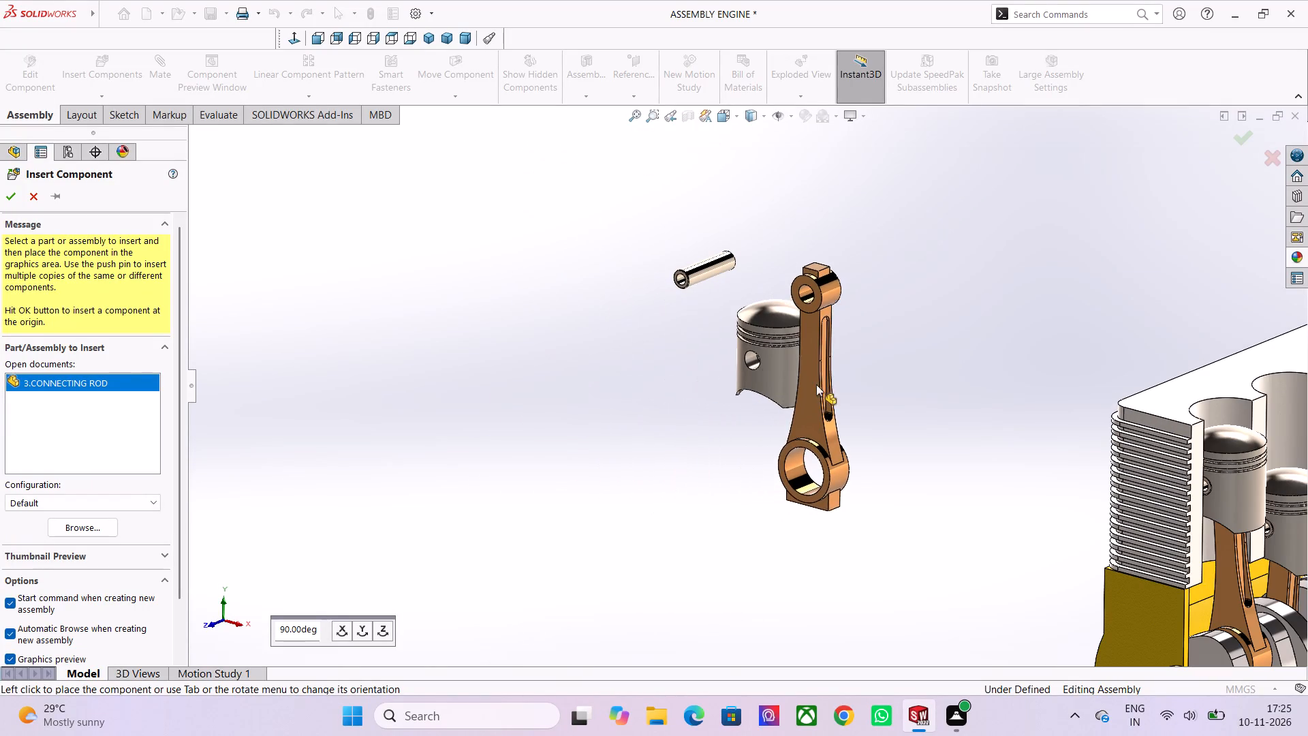
{"action": "scroll", "coordinate": [851, 343], "scroll_direction": "down", "scroll_amount": 2}
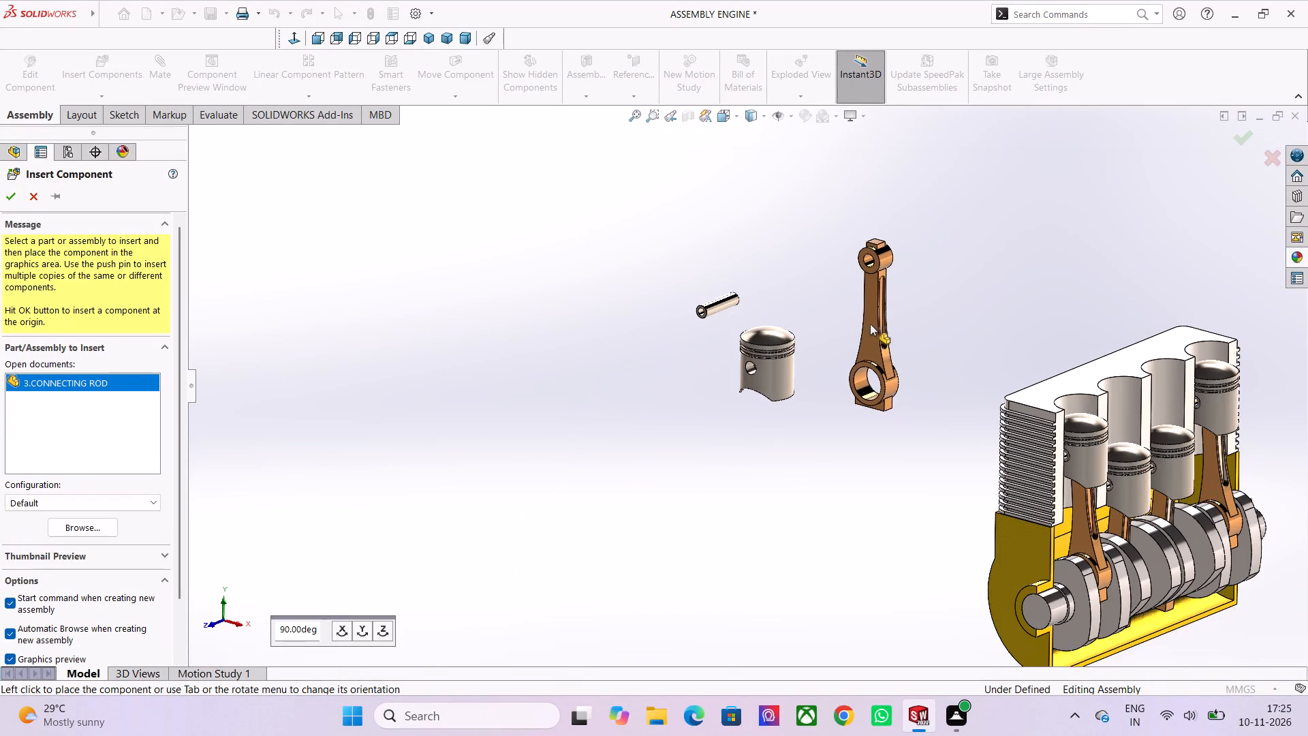
{"action": "scroll", "coordinate": [869, 324], "scroll_direction": "up", "scroll_amount": 1}
{"action": "scroll", "coordinate": [761, 382], "scroll_direction": "up", "scroll_amount": 3}
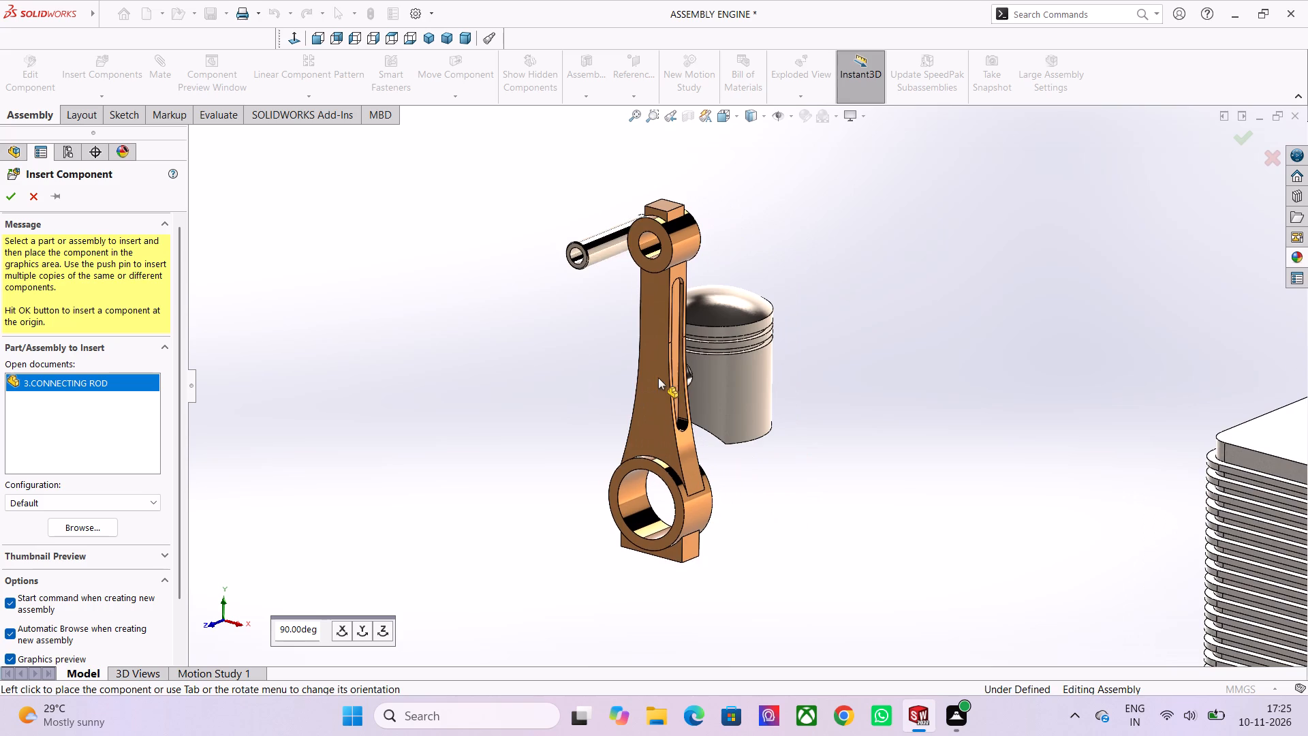
{"action": "scroll", "coordinate": [638, 375], "scroll_direction": "up", "scroll_amount": 3}
{"action": "scroll", "coordinate": [676, 379], "scroll_direction": "down", "scroll_amount": 4}
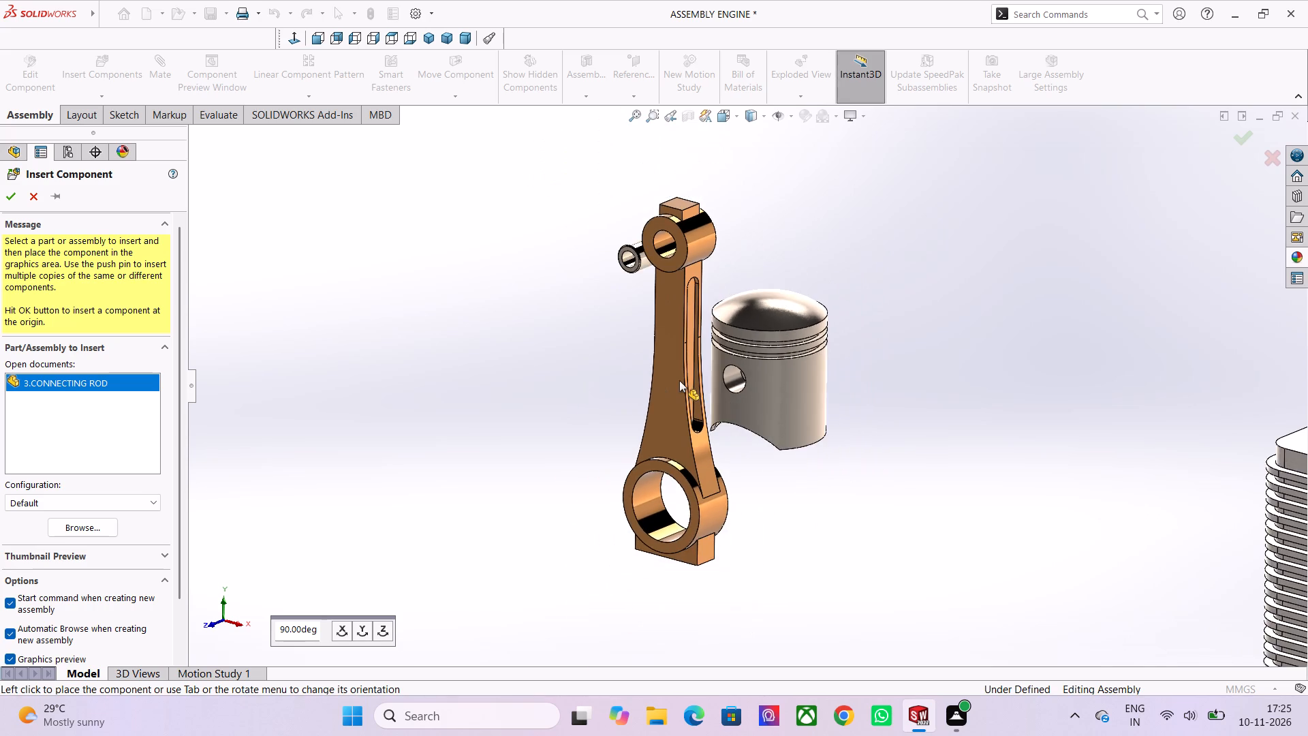
{"action": "scroll", "coordinate": [808, 367], "scroll_direction": "up", "scroll_amount": 1}
{"action": "scroll", "coordinate": [876, 371], "scroll_direction": "down", "scroll_amount": 2}
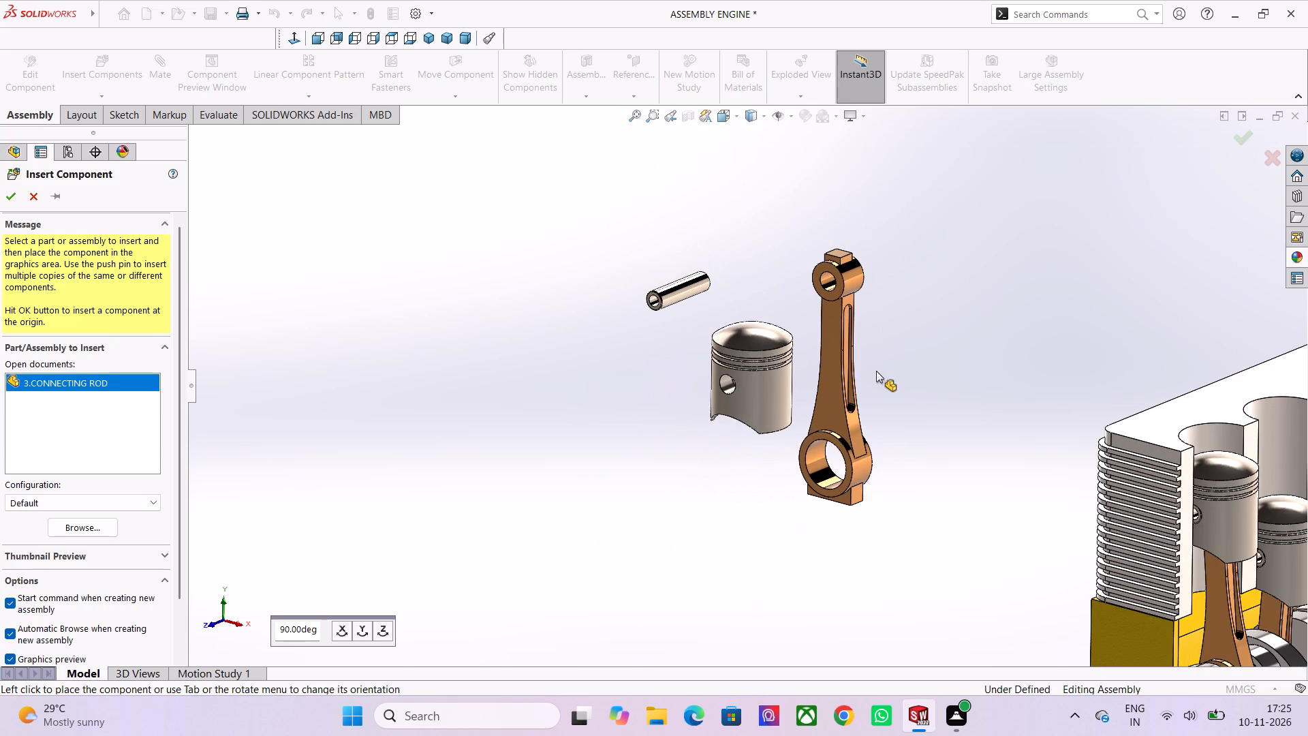
{"action": "scroll", "coordinate": [876, 371], "scroll_direction": "down", "scroll_amount": 5}
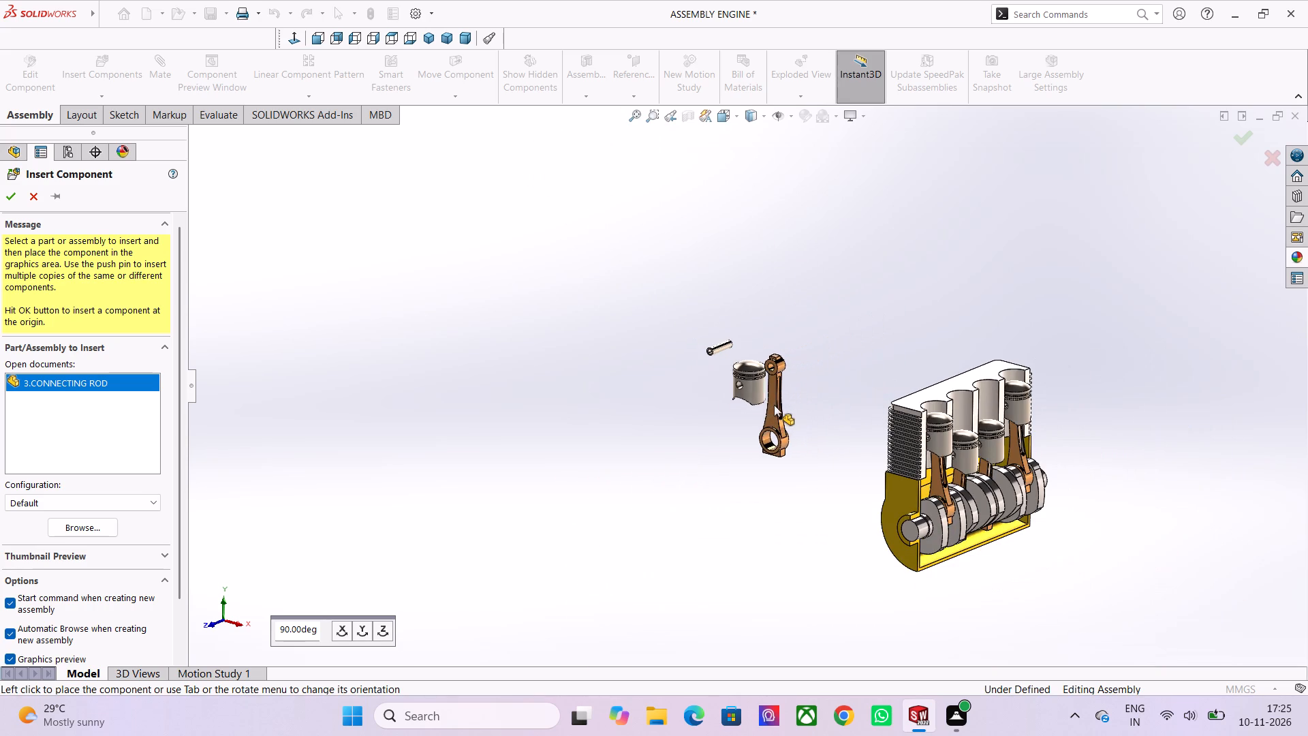
Inspect possible connecting rod positions in front of the loose piston pin and below the loose piston.
{"action": "scroll", "coordinate": [770, 375], "scroll_direction": "up", "scroll_amount": 3}
{"action": "scroll", "coordinate": [657, 367], "scroll_direction": "up", "scroll_amount": 1}
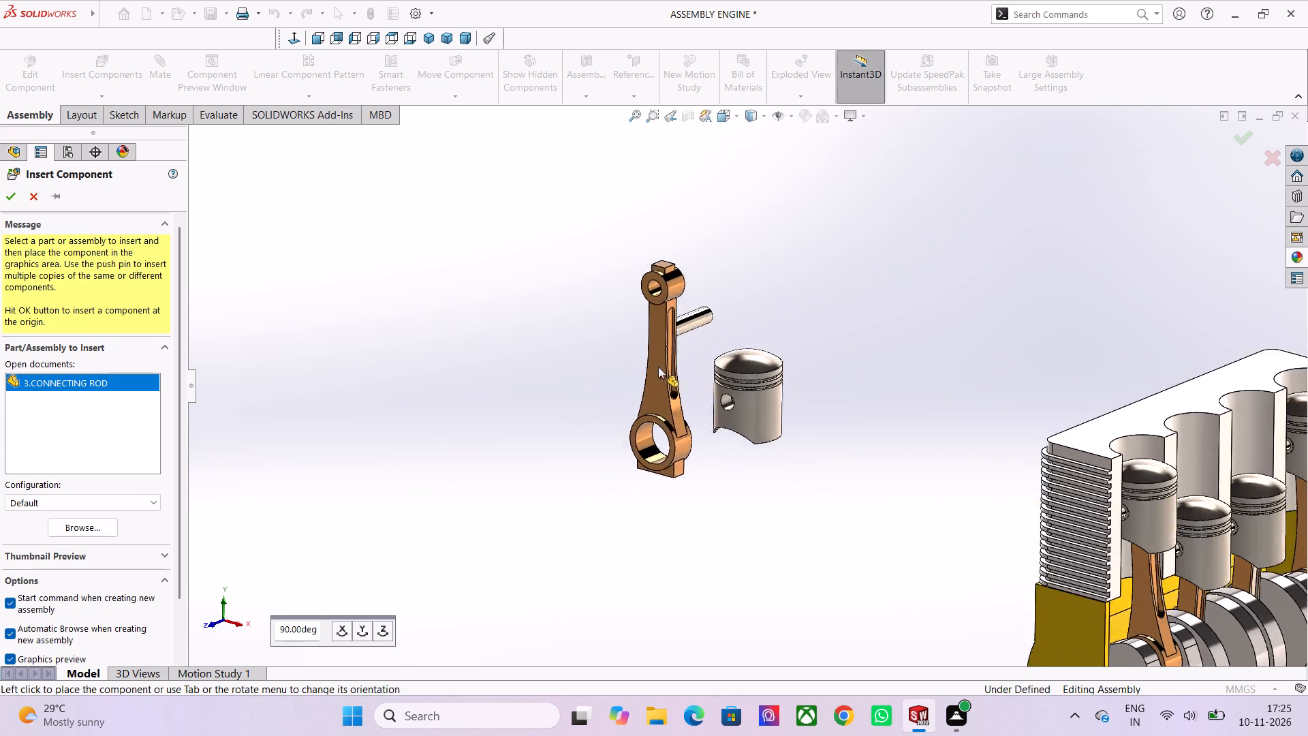
{"action": "scroll", "coordinate": [658, 367], "scroll_direction": "up", "scroll_amount": 6}
{"action": "scroll", "coordinate": [686, 424], "scroll_direction": "down", "scroll_amount": 4}
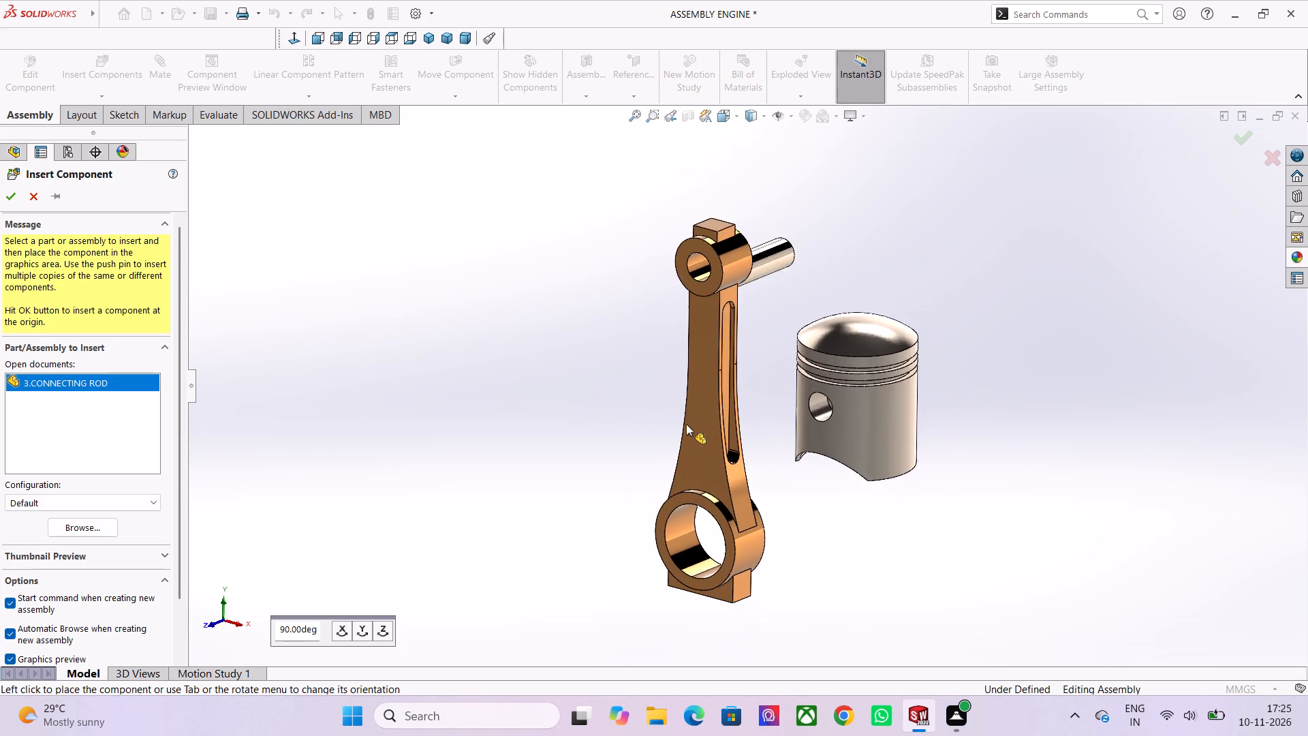
{"action": "scroll", "coordinate": [686, 424], "scroll_direction": "down", "scroll_amount": 4}
{"action": "scroll", "coordinate": [804, 470], "scroll_direction": "up", "scroll_amount": 3}
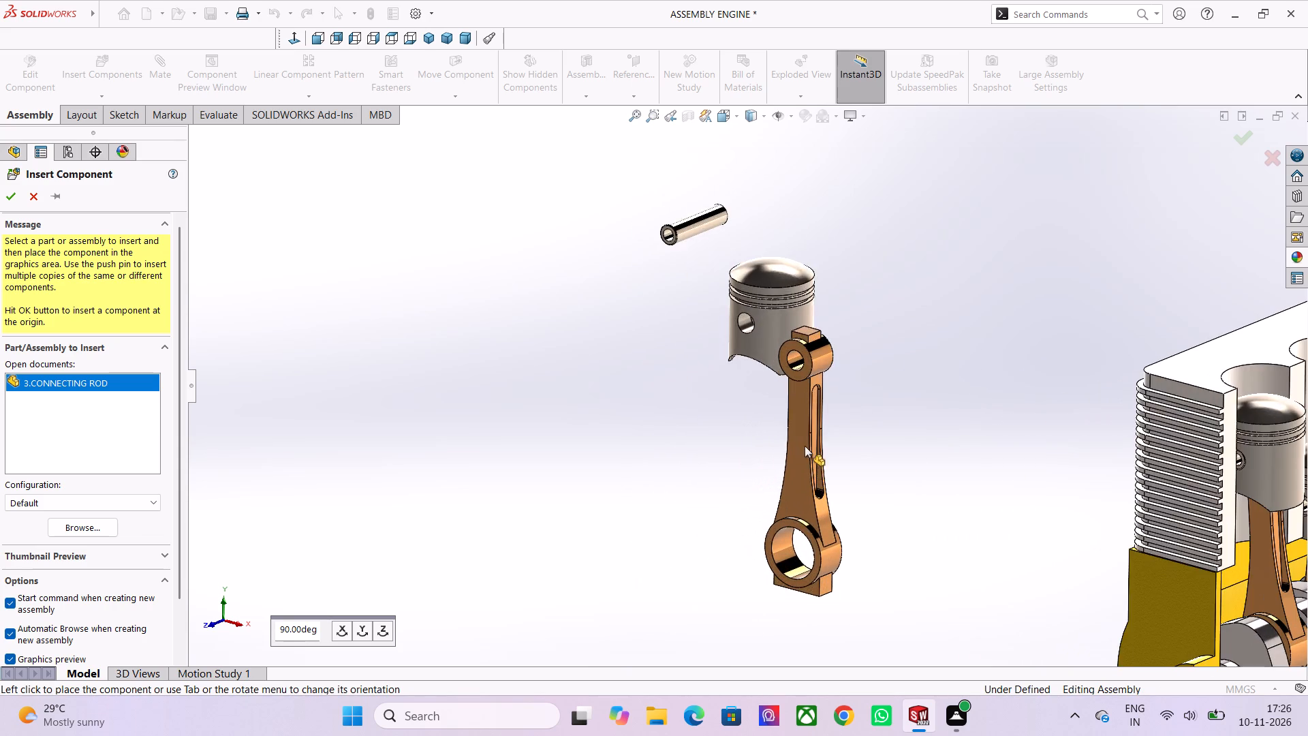
{"action": "scroll", "coordinate": [805, 341], "scroll_direction": "up", "scroll_amount": 3}
{"action": "scroll", "coordinate": [745, 622], "scroll_direction": "down", "scroll_amount": 1}
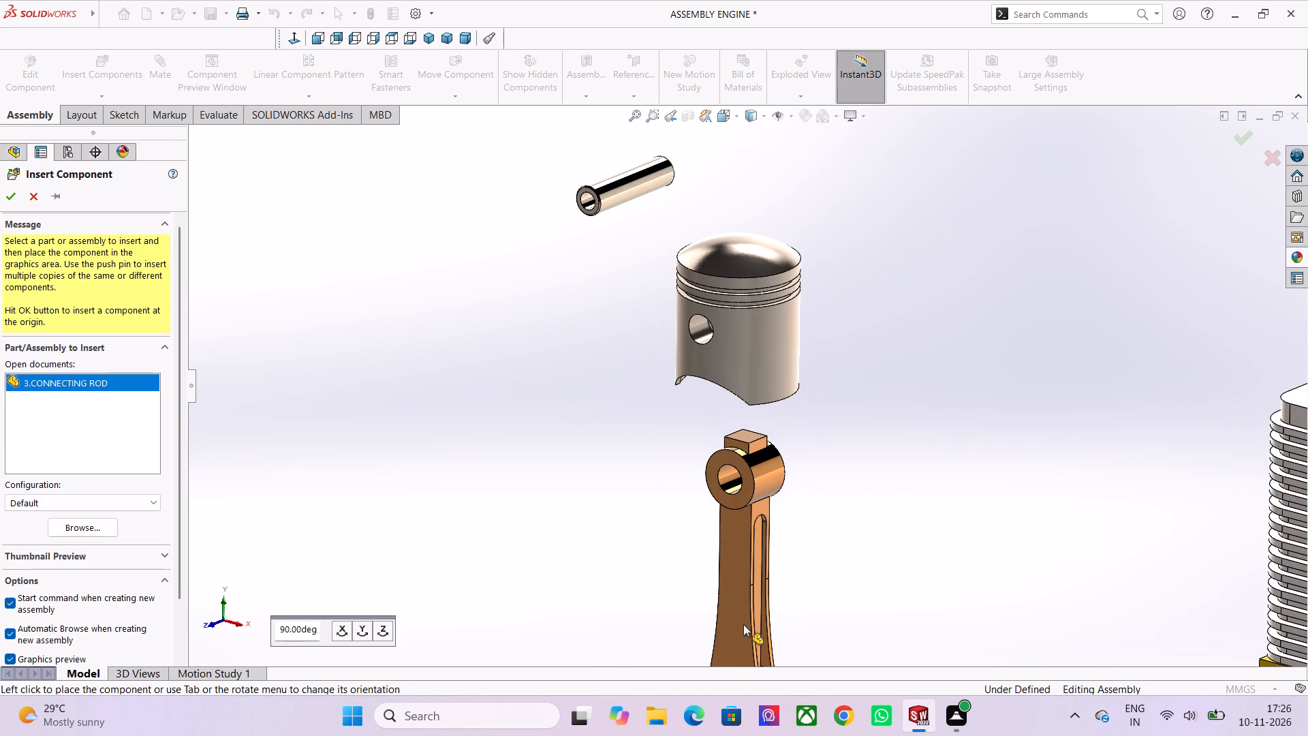
{"action": "scroll", "coordinate": [743, 624], "scroll_direction": "down", "scroll_amount": 2}
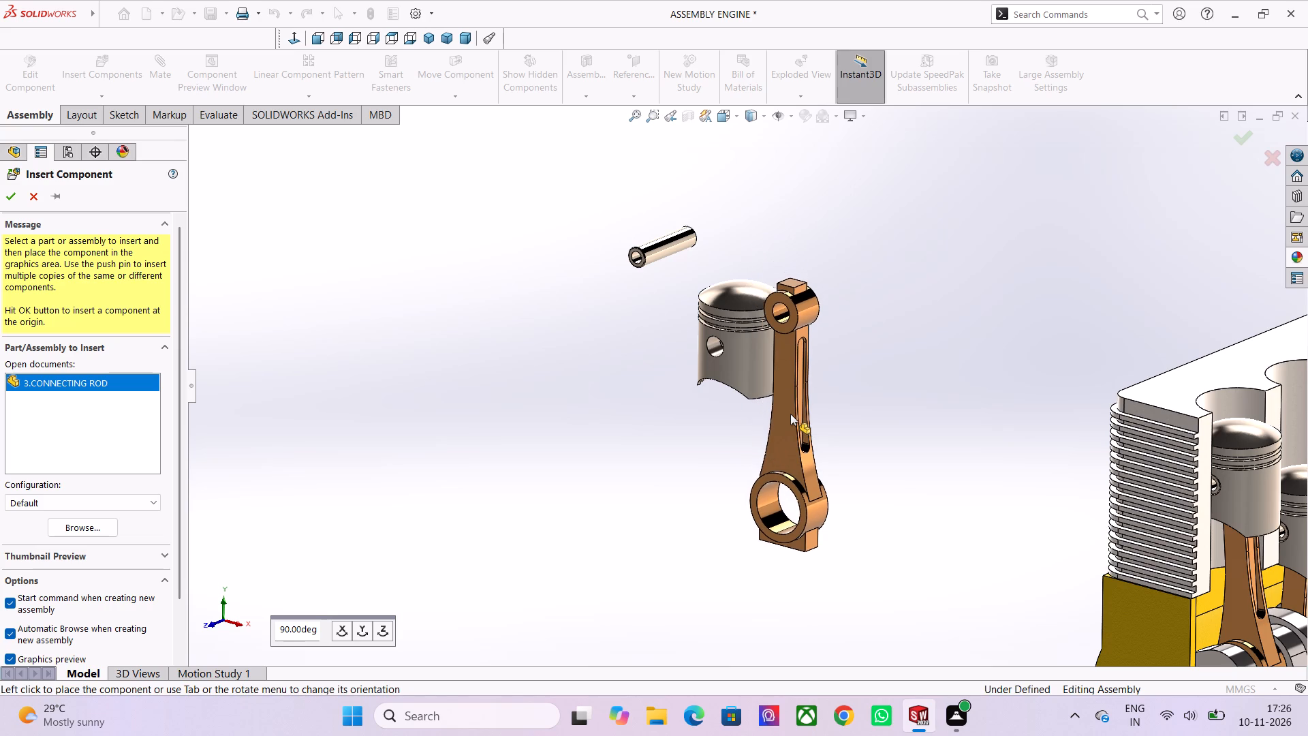
Compare the connecting rod preview below the loose piston with the installed rods, using a slightly tilted view.
{"action": "scroll", "coordinate": [659, 339], "scroll_direction": "up", "scroll_amount": 3}
{"action": "scroll", "coordinate": [654, 427], "scroll_direction": "down", "scroll_amount": 2}
{"action": "scroll", "coordinate": [771, 468], "scroll_direction": "down", "scroll_amount": 3}
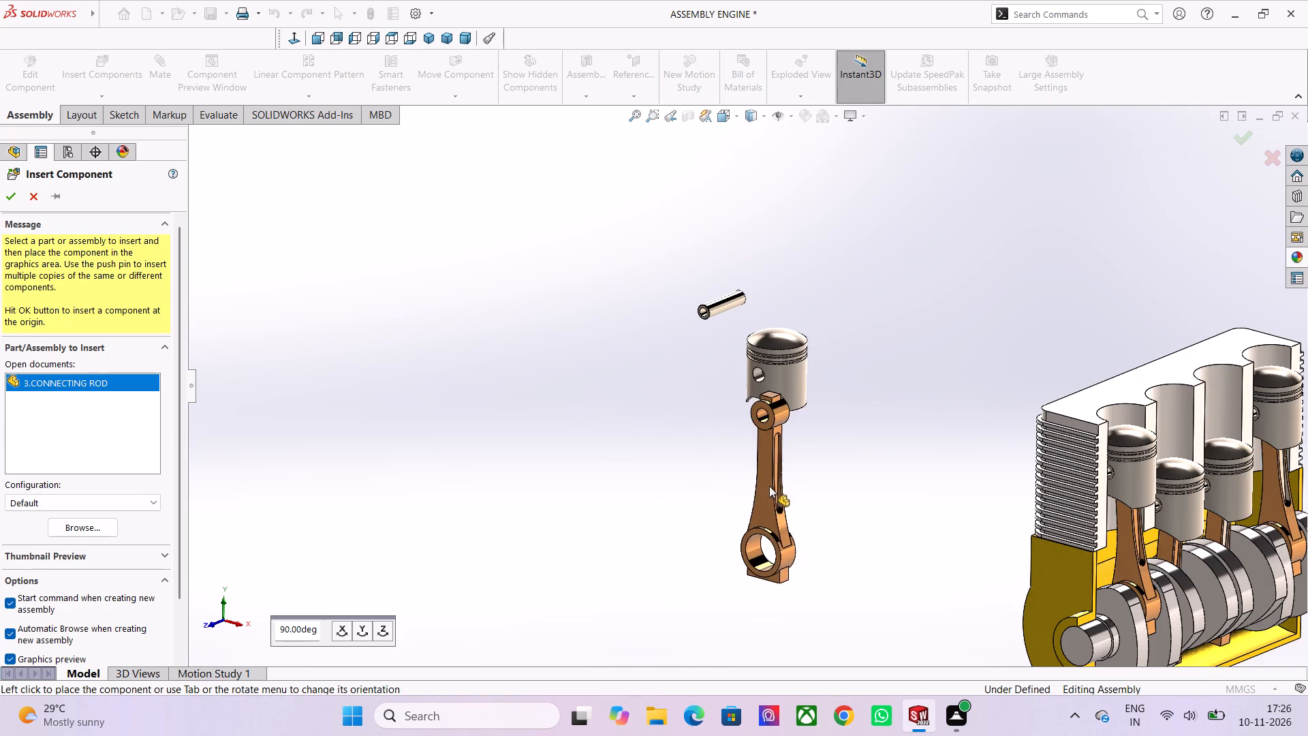
{"action": "scroll", "coordinate": [841, 390], "scroll_direction": "up", "scroll_amount": 3}
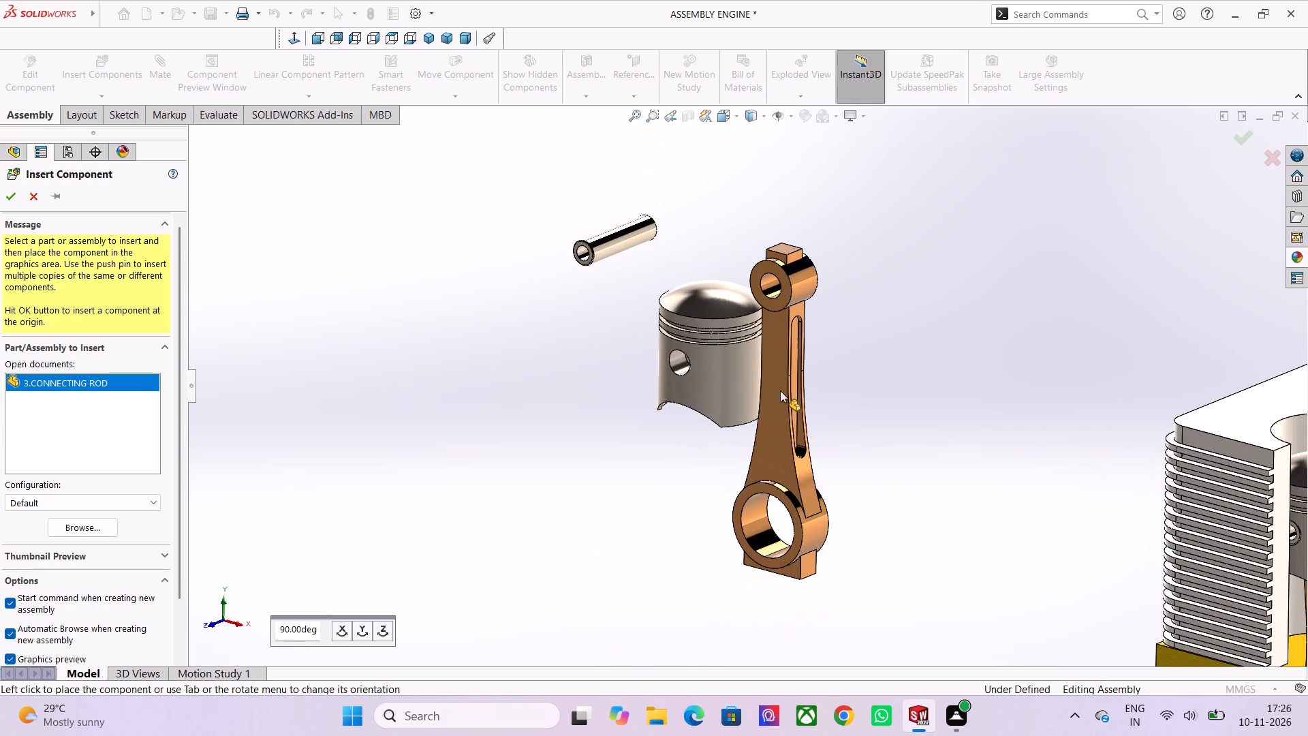
{"action": "scroll", "coordinate": [780, 390], "scroll_direction": "up", "scroll_amount": 3}
{"action": "scroll", "coordinate": [780, 407], "scroll_direction": "down", "scroll_amount": 3}
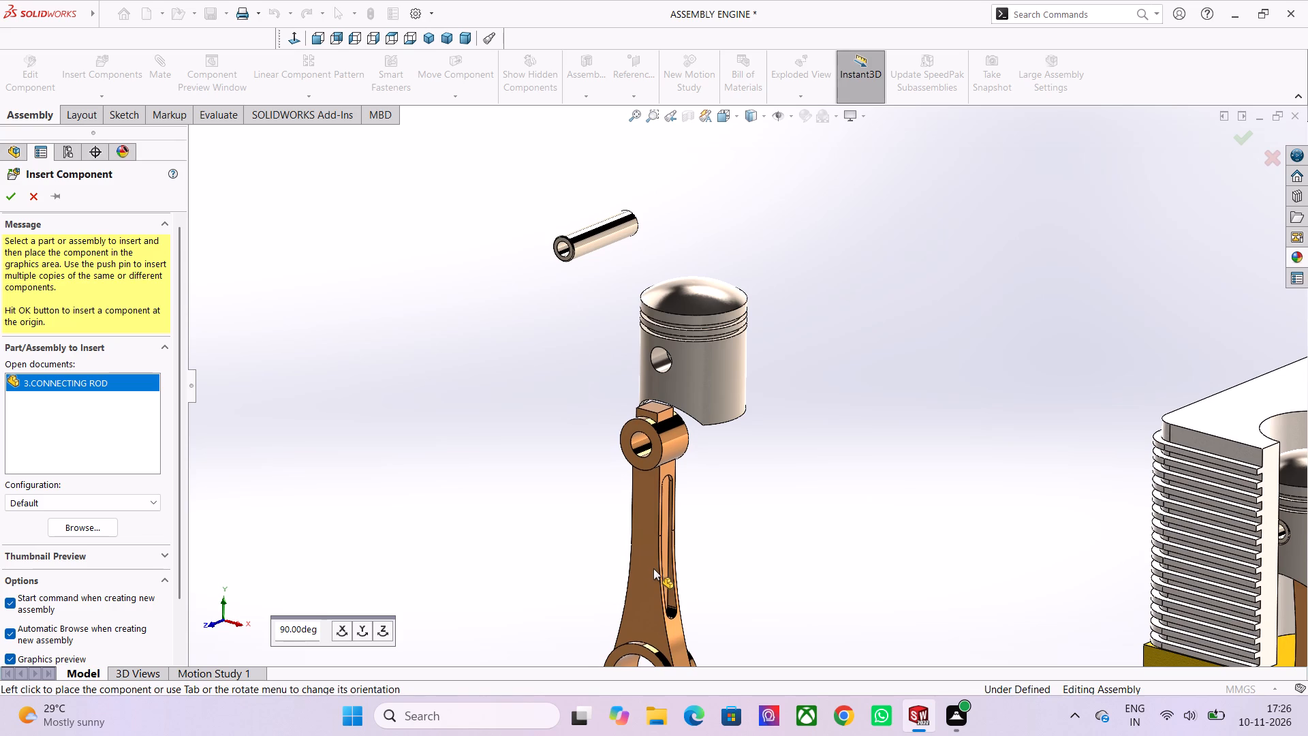
{"action": "scroll", "coordinate": [697, 578], "scroll_direction": "down", "scroll_amount": 1}
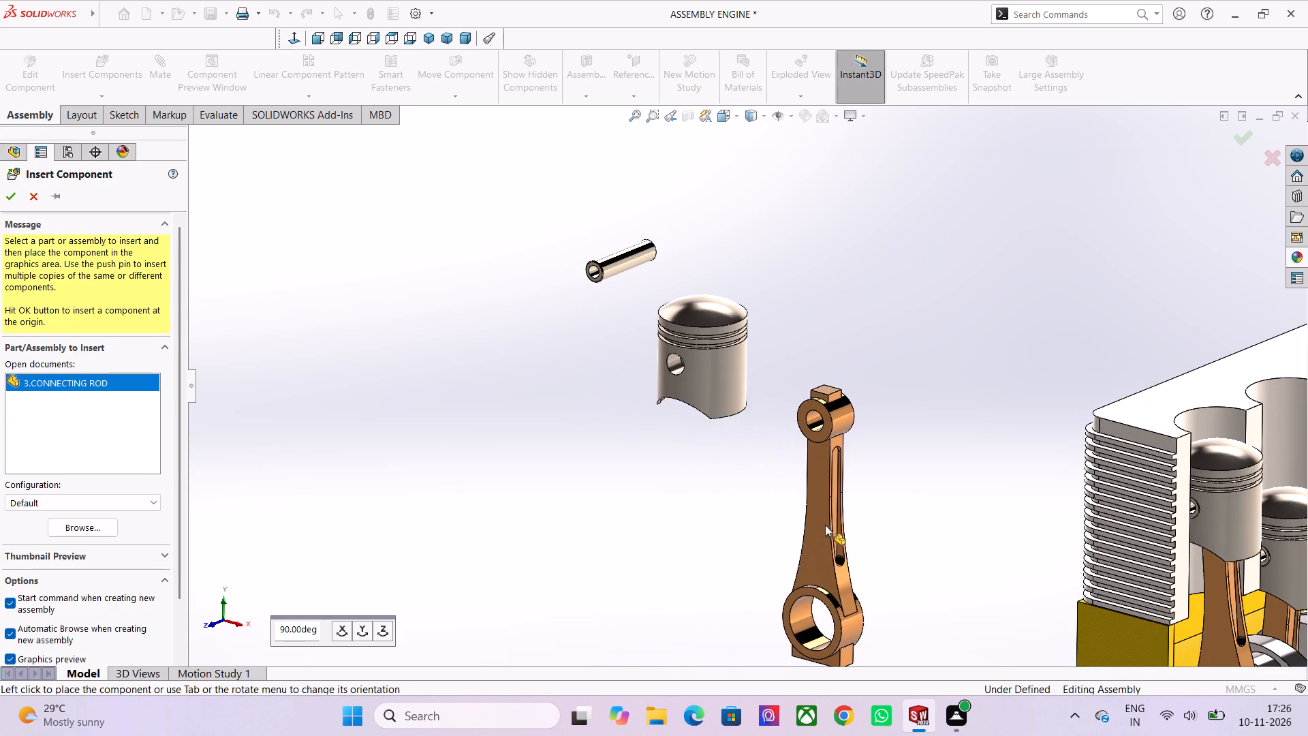
{"action": "scroll", "coordinate": [825, 525], "scroll_direction": "down", "scroll_amount": 1}
{"action": "middle_click_drag", "start_coordinate": [818, 508], "coordinate": [809, 472]}
{"action": "scroll", "coordinate": [811, 517], "scroll_direction": "down", "scroll_amount": 1}
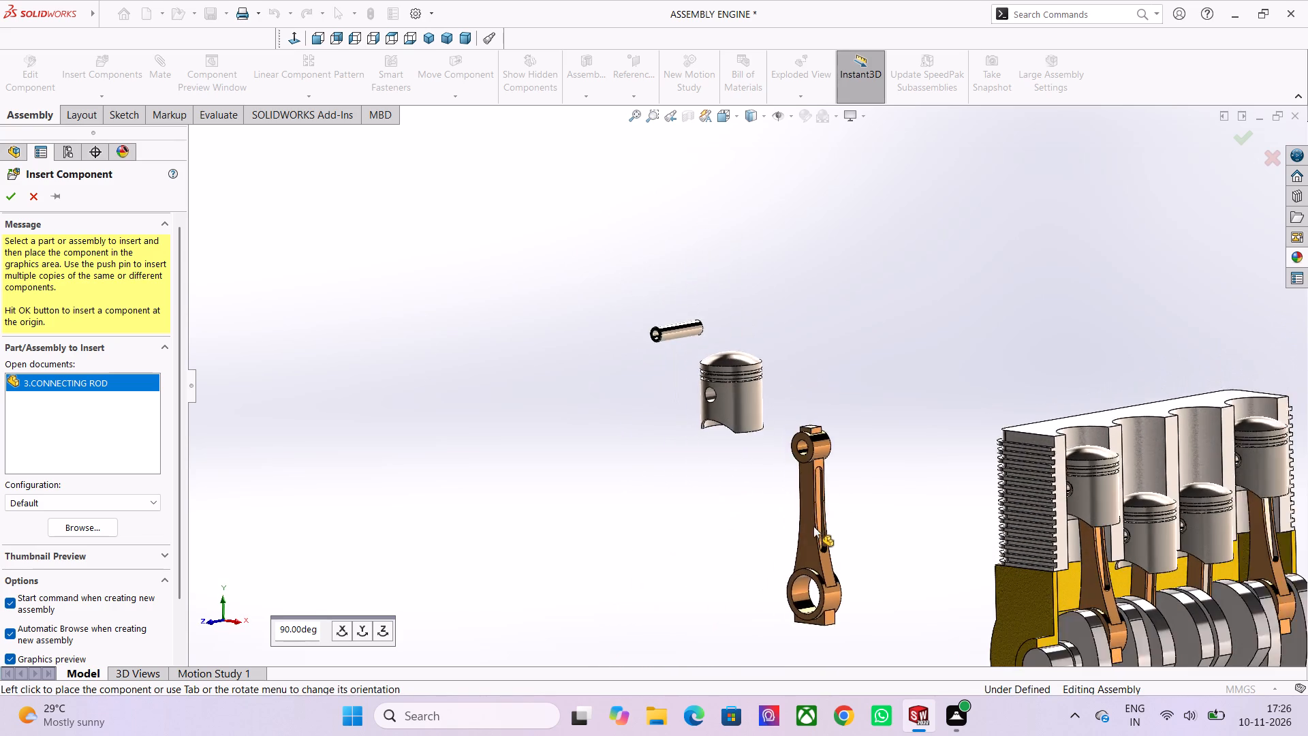
{"action": "scroll", "coordinate": [813, 526], "scroll_direction": "down", "scroll_amount": 1}
{"action": "middle_click_drag", "start_coordinate": [728, 507], "coordinate": [734, 507]}
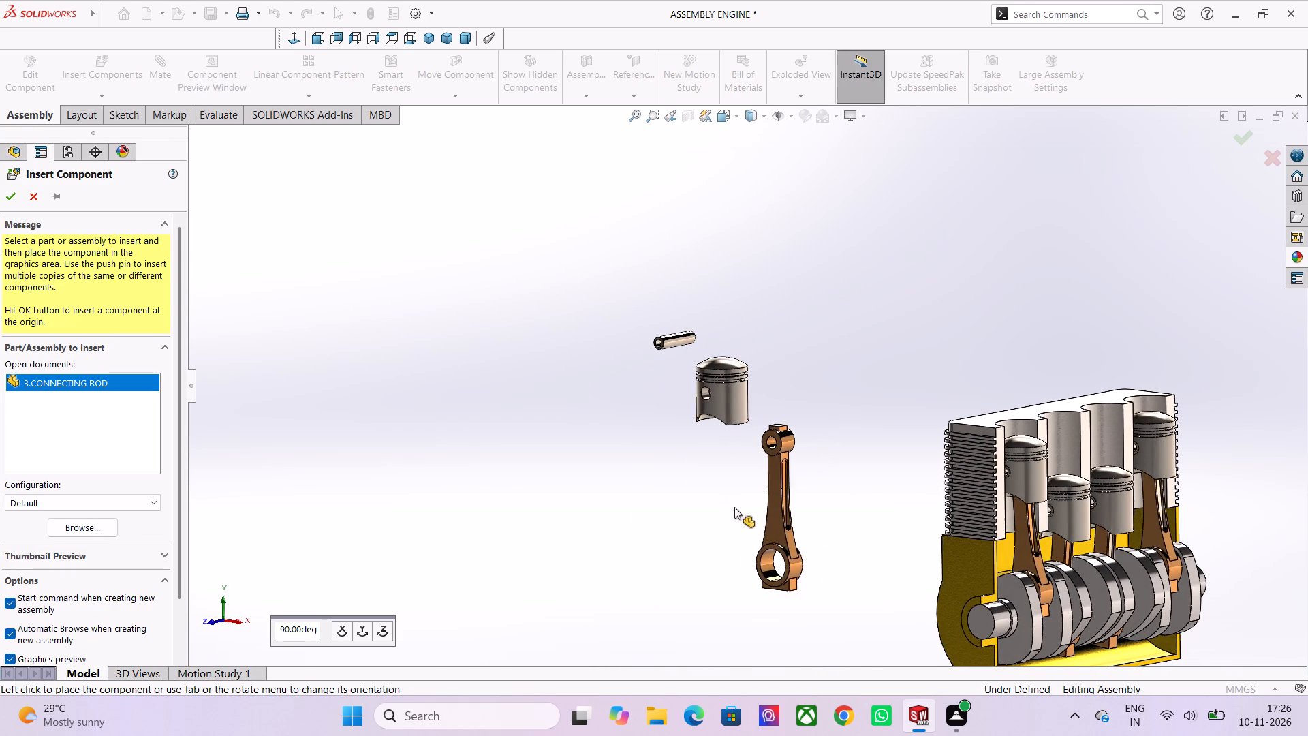
Examine the connecting rod preview in front of and beside the loose piston from the tilted view, near and at assembly scale.
{"action": "scroll", "coordinate": [717, 501], "scroll_direction": "up", "scroll_amount": 4}
{"action": "scroll", "coordinate": [798, 375], "scroll_direction": "up", "scroll_amount": 3}
{"action": "scroll", "coordinate": [781, 365], "scroll_direction": "down", "scroll_amount": 2}
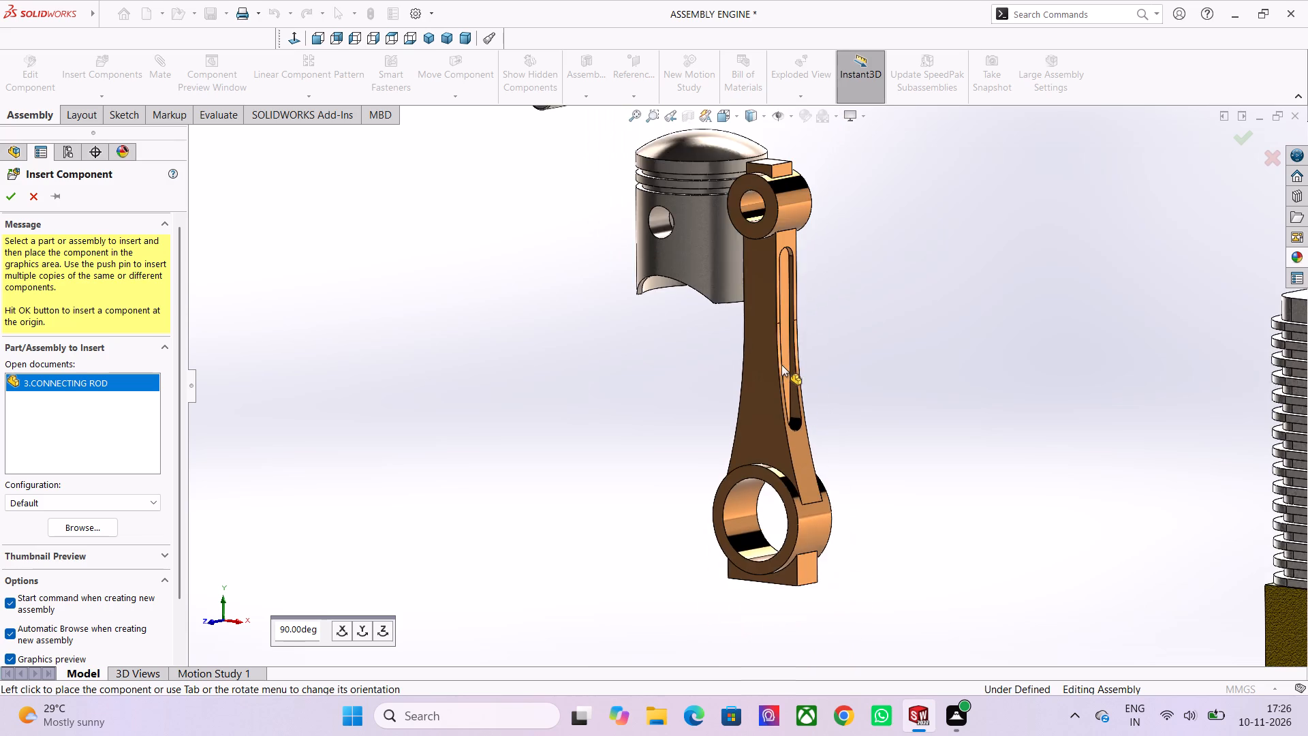
{"action": "scroll", "coordinate": [781, 365], "scroll_direction": "down", "scroll_amount": 2}
{"action": "scroll", "coordinate": [784, 299], "scroll_direction": "down", "scroll_amount": 2}
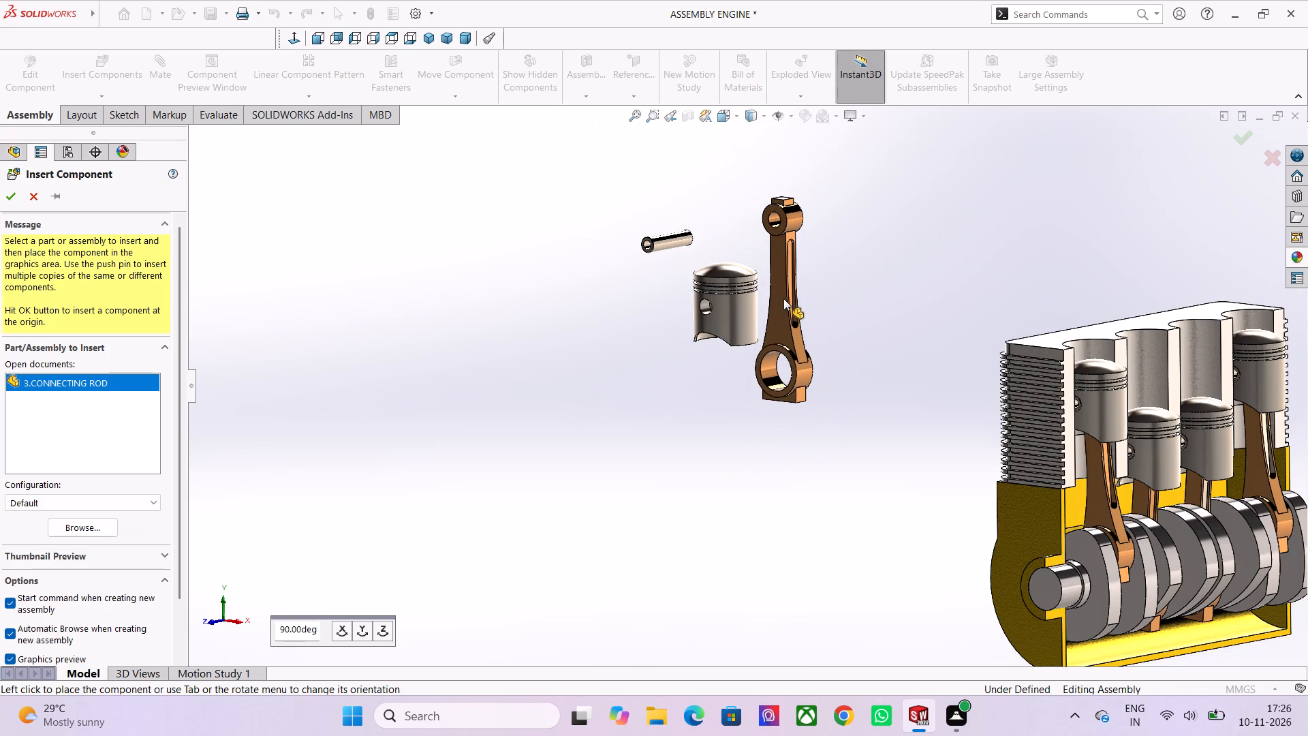
{"action": "scroll", "coordinate": [781, 296], "scroll_direction": "down", "scroll_amount": 1}
{"action": "scroll", "coordinate": [734, 271], "scroll_direction": "up", "scroll_amount": 5}
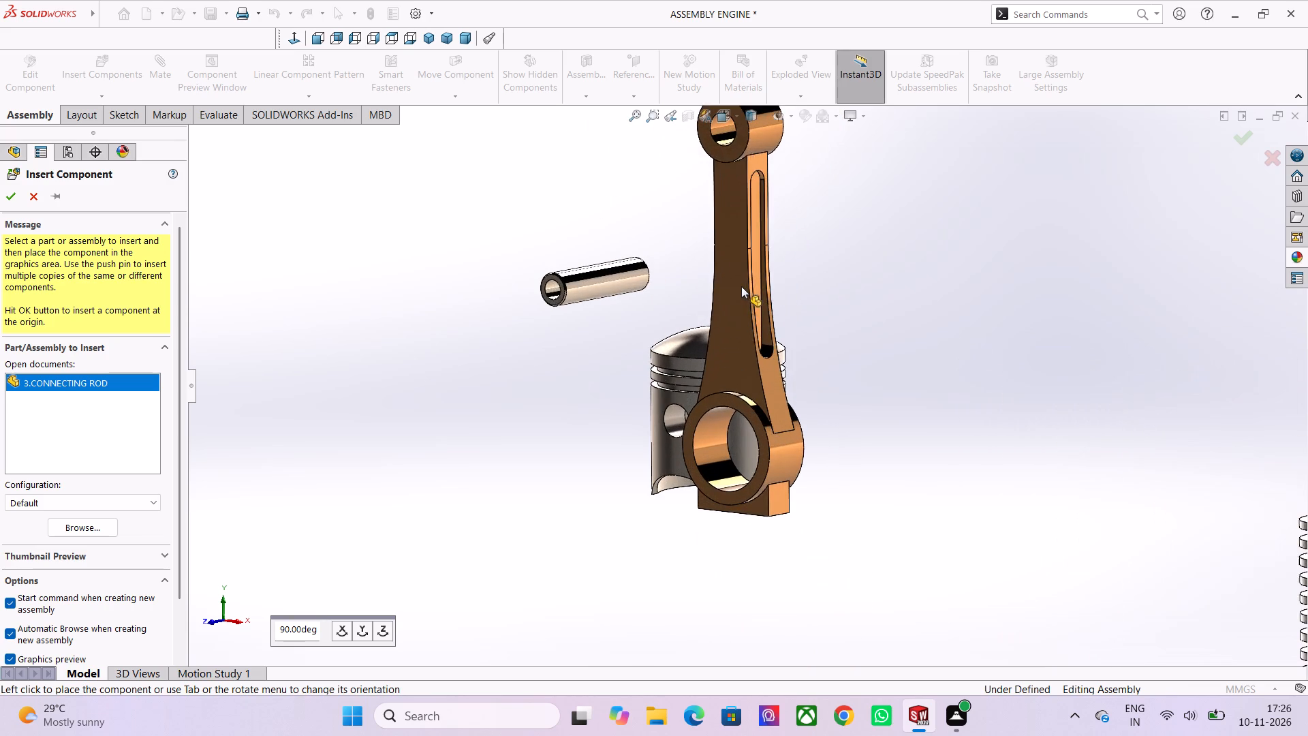
{"action": "scroll", "coordinate": [741, 286], "scroll_direction": "down", "scroll_amount": 1}
{"action": "scroll", "coordinate": [737, 397], "scroll_direction": "down", "scroll_amount": 2}
{"action": "scroll", "coordinate": [748, 460], "scroll_direction": "up", "scroll_amount": 4}
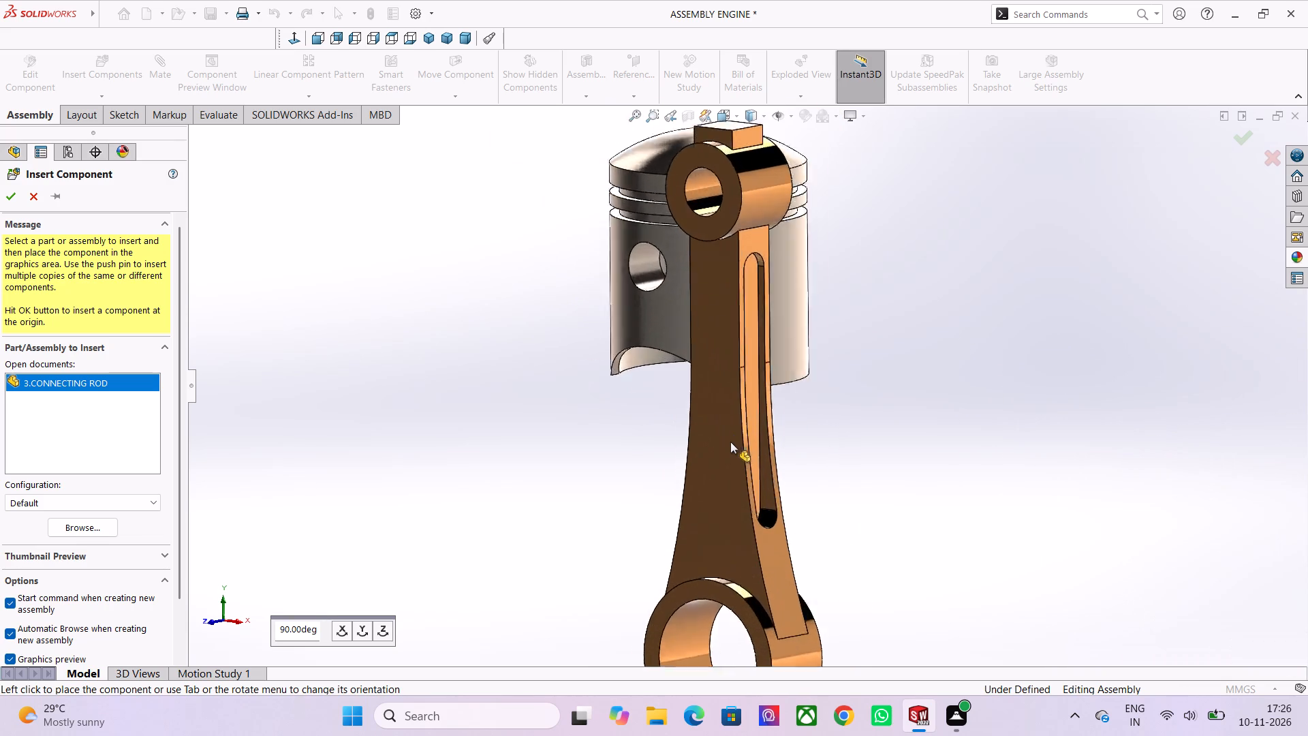
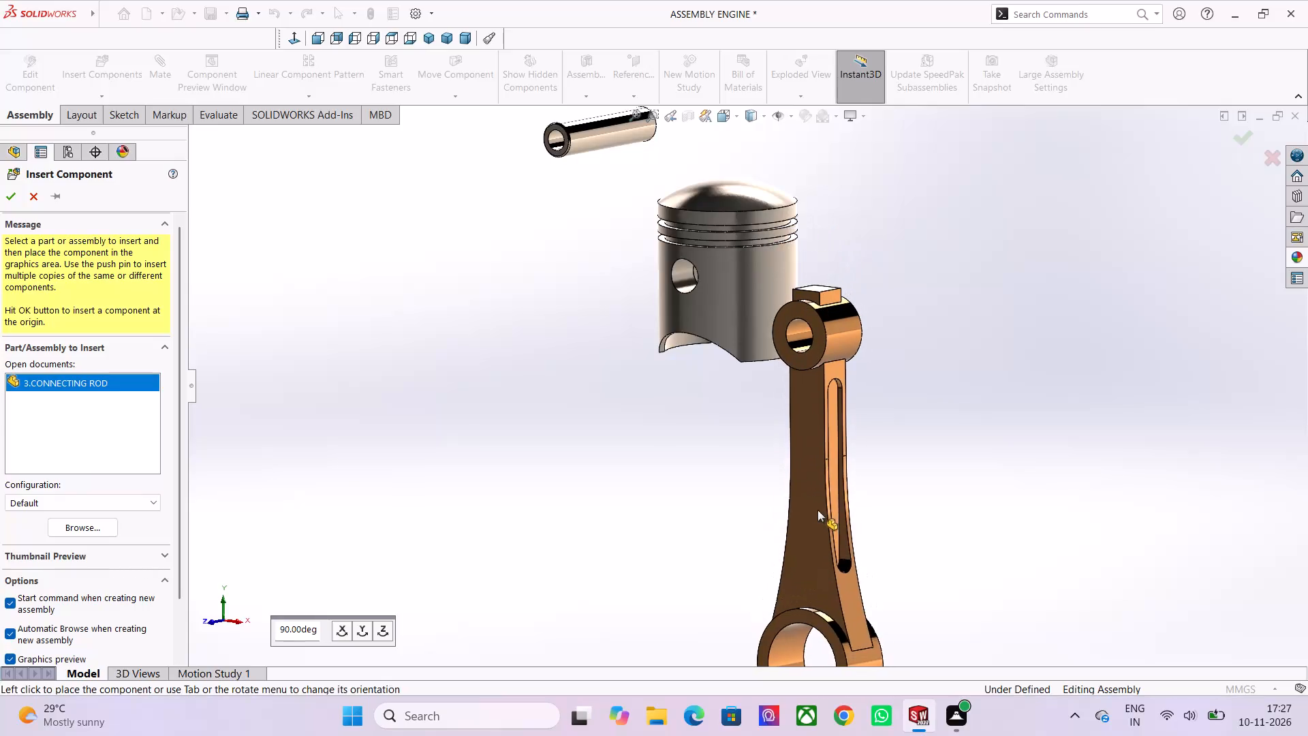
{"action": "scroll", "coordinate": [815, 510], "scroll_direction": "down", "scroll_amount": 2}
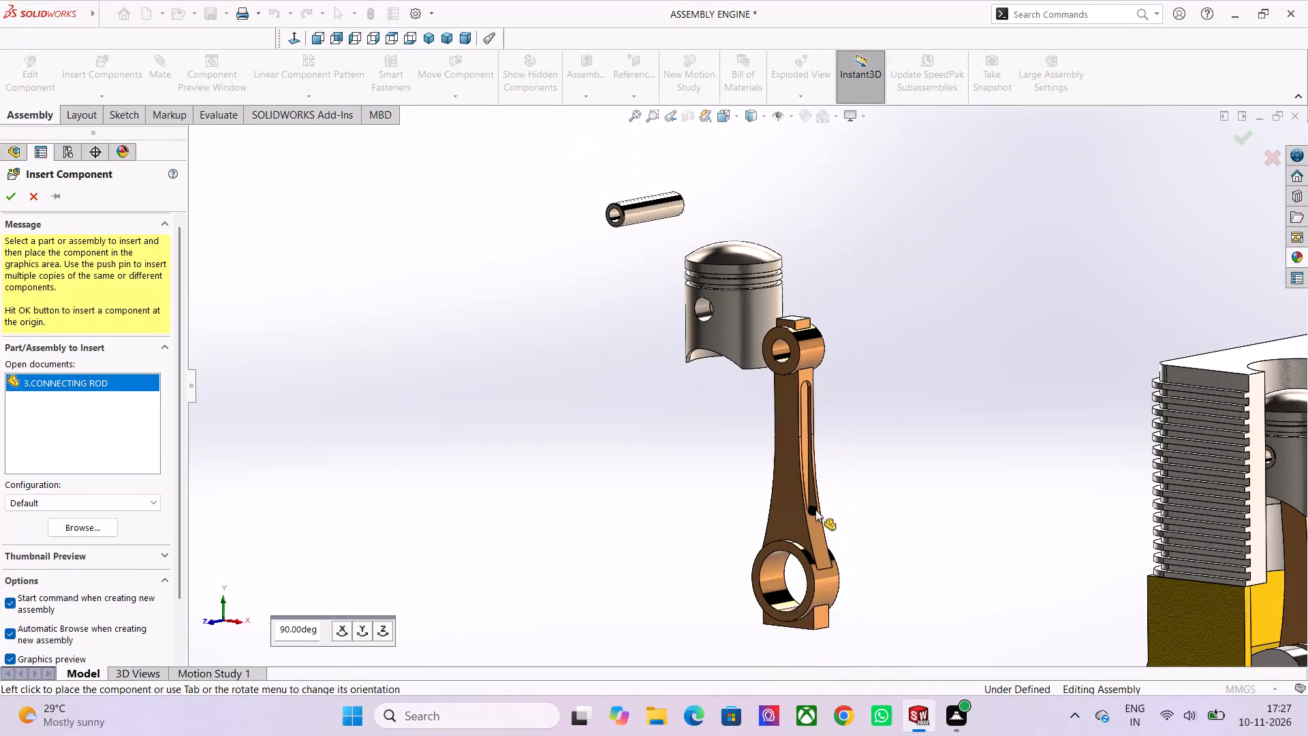
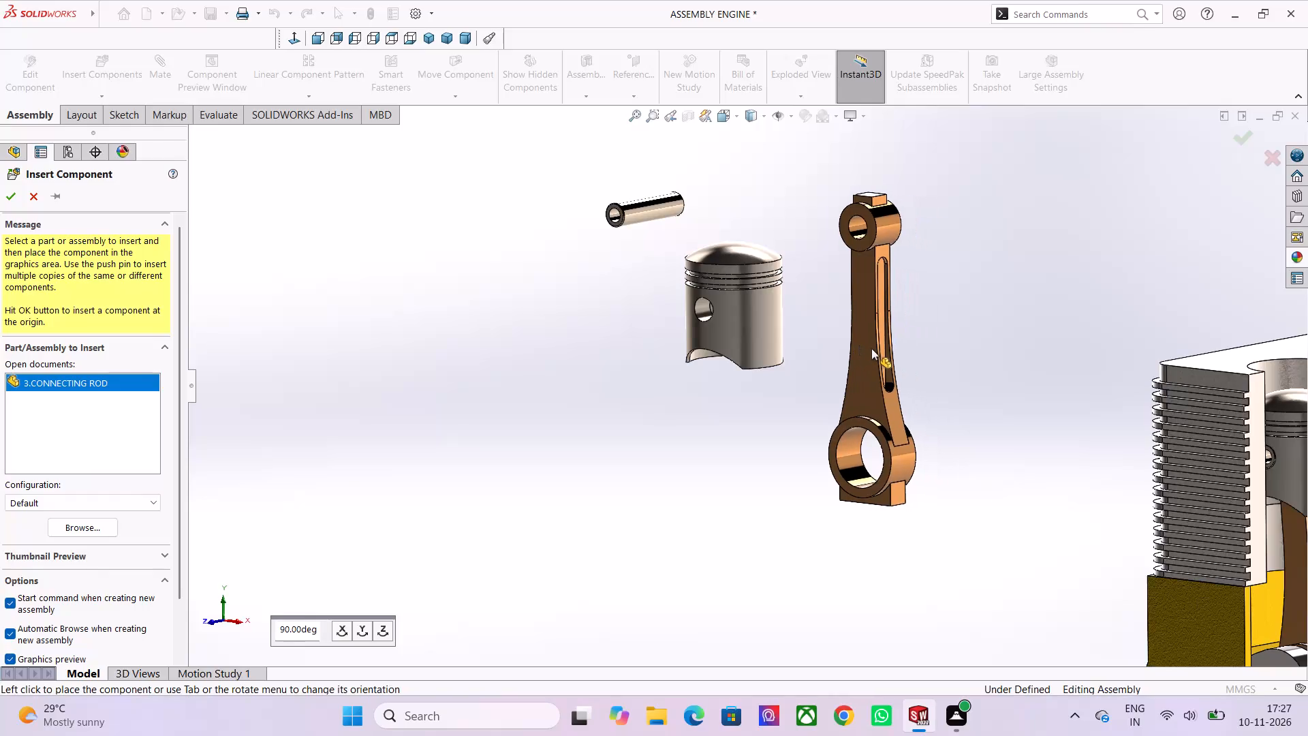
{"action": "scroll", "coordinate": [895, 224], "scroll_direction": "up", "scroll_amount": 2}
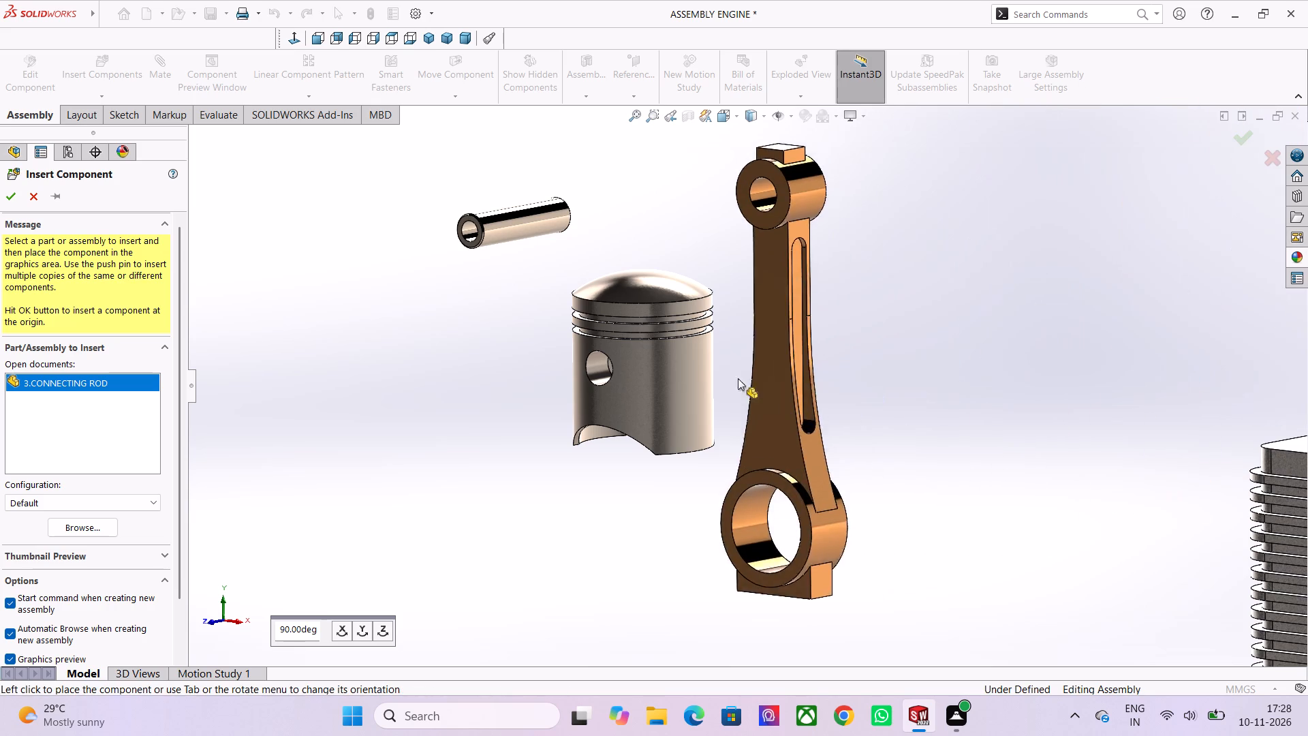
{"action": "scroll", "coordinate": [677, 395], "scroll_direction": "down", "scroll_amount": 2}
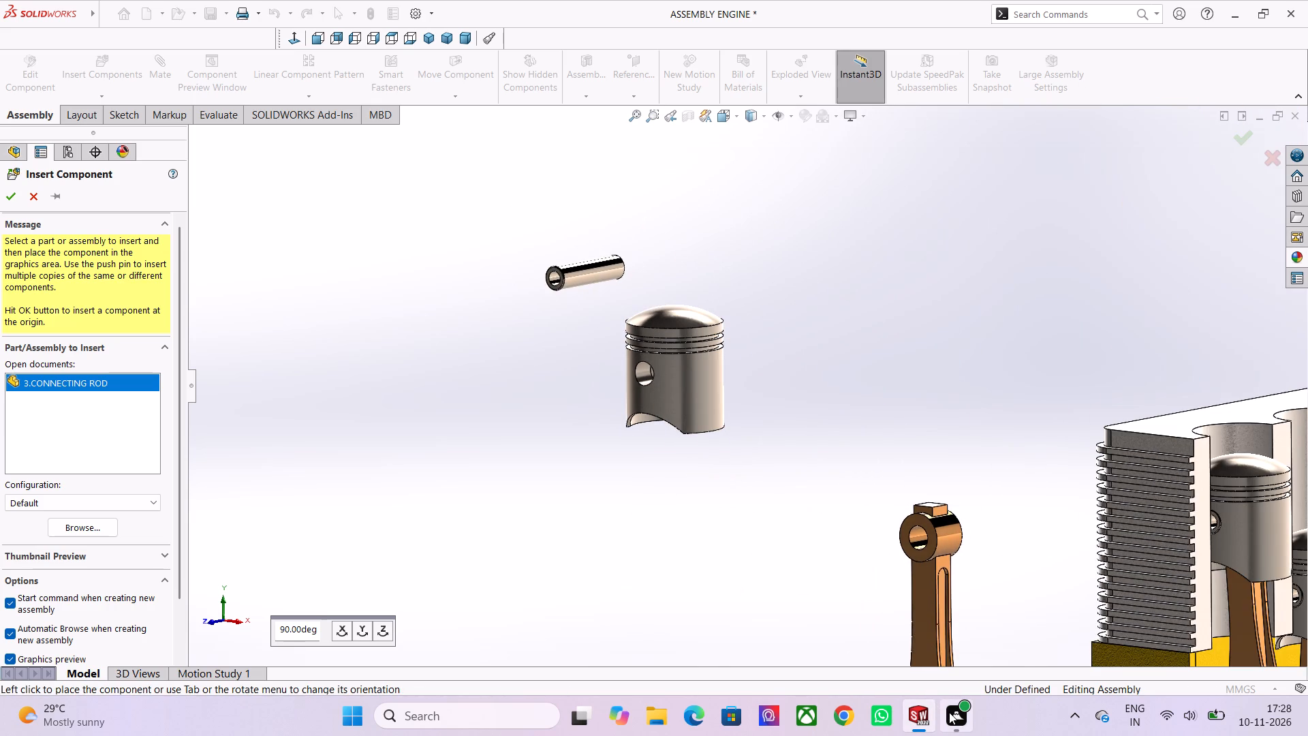
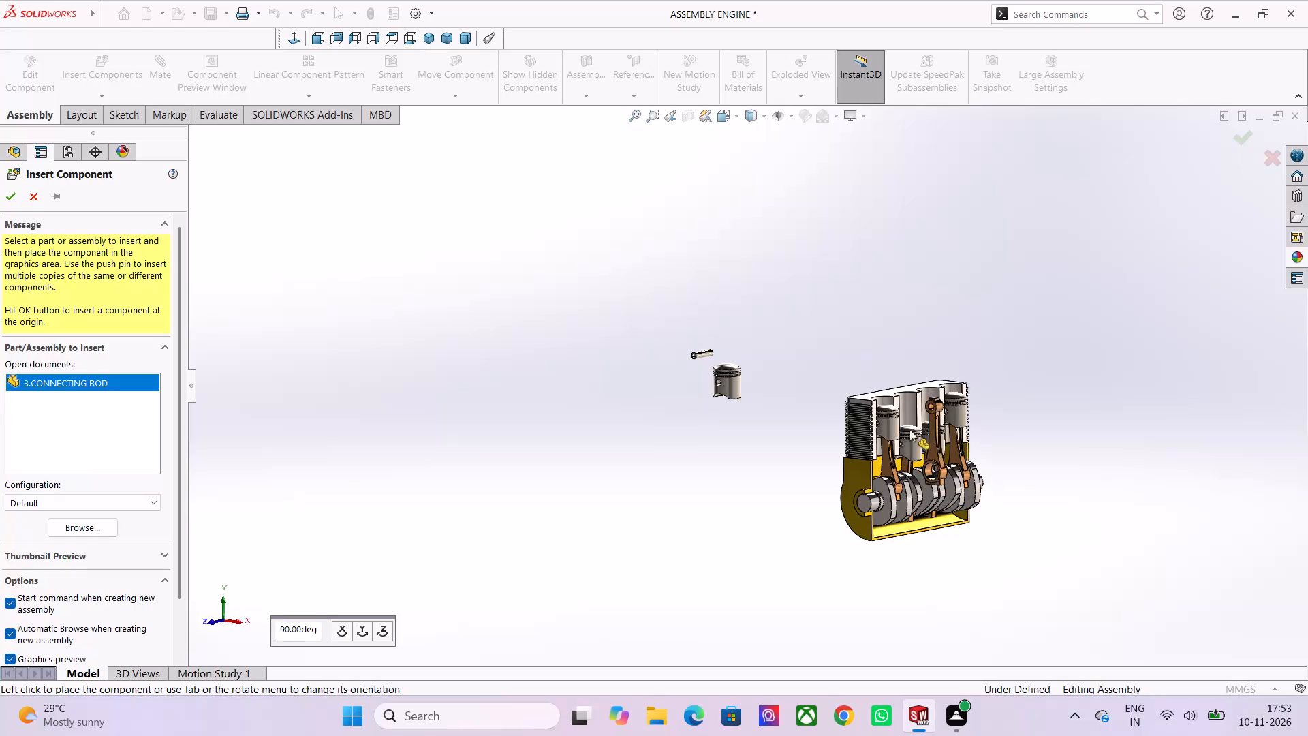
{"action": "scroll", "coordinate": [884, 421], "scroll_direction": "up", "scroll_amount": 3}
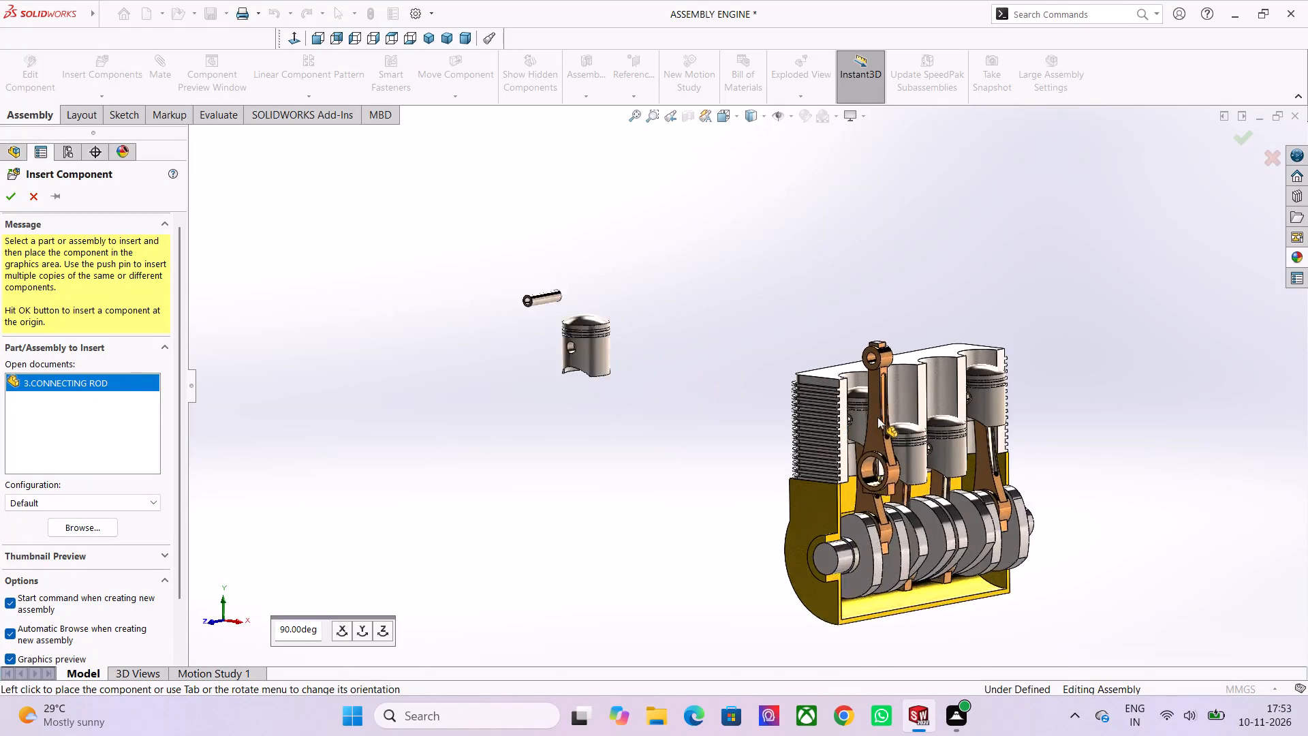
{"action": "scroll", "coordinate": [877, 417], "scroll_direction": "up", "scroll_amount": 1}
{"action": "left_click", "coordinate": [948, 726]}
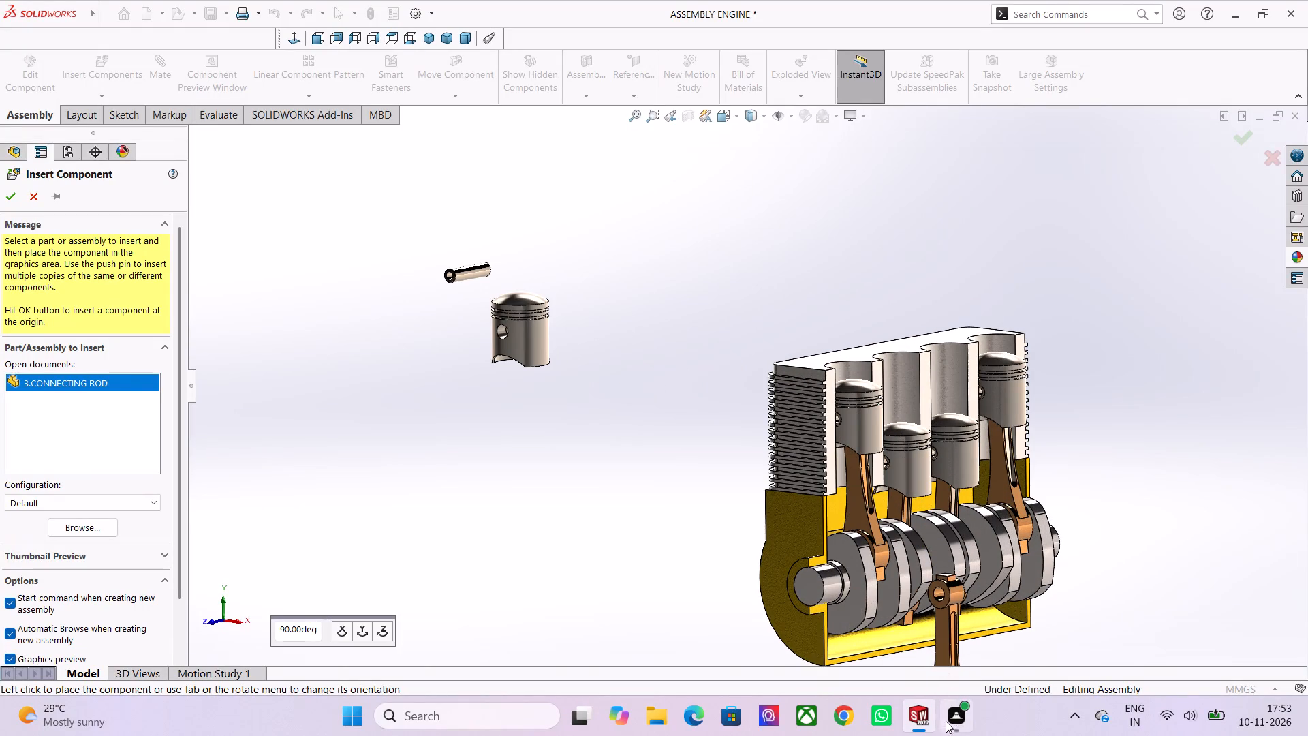
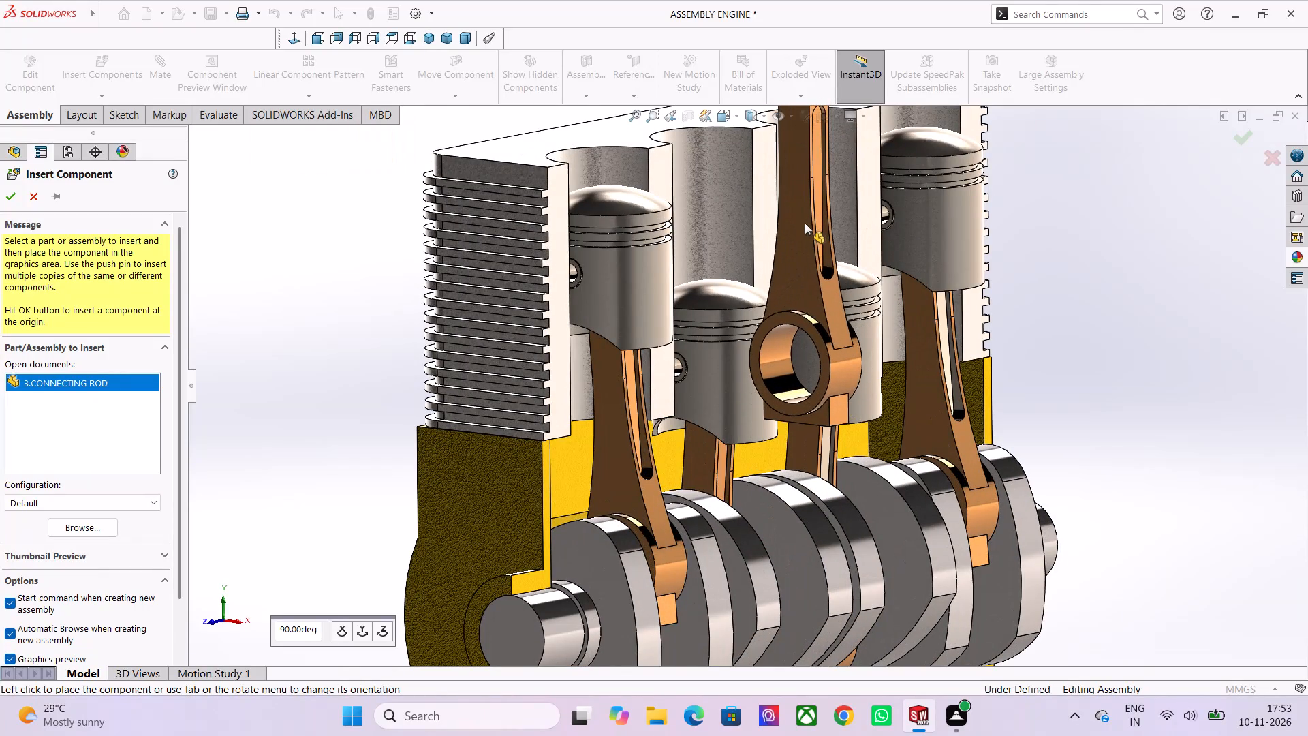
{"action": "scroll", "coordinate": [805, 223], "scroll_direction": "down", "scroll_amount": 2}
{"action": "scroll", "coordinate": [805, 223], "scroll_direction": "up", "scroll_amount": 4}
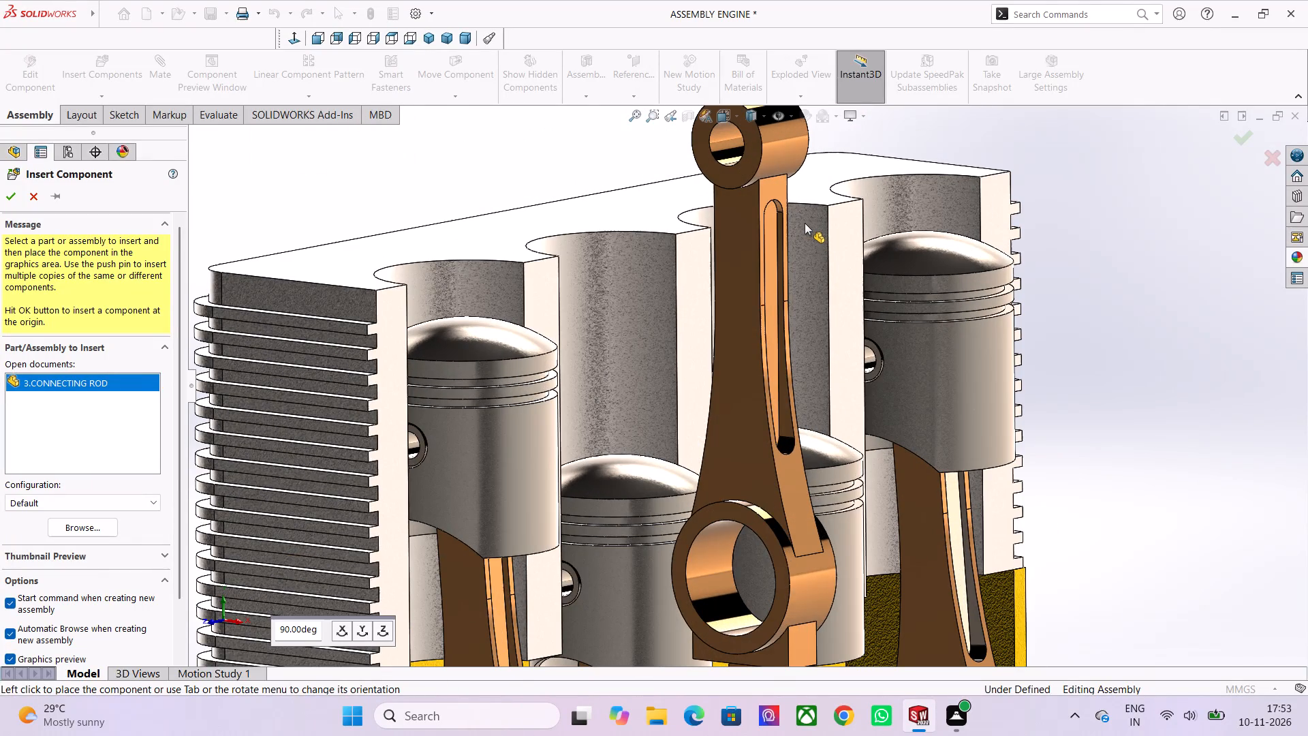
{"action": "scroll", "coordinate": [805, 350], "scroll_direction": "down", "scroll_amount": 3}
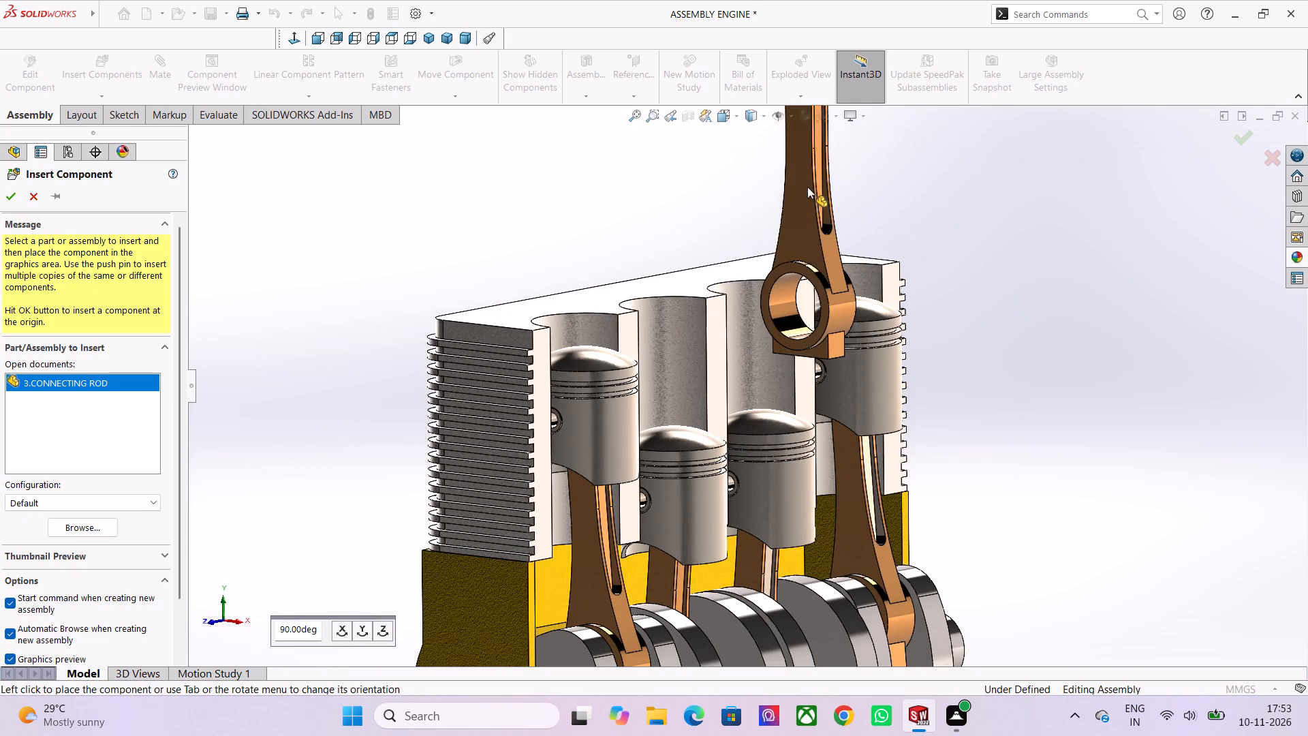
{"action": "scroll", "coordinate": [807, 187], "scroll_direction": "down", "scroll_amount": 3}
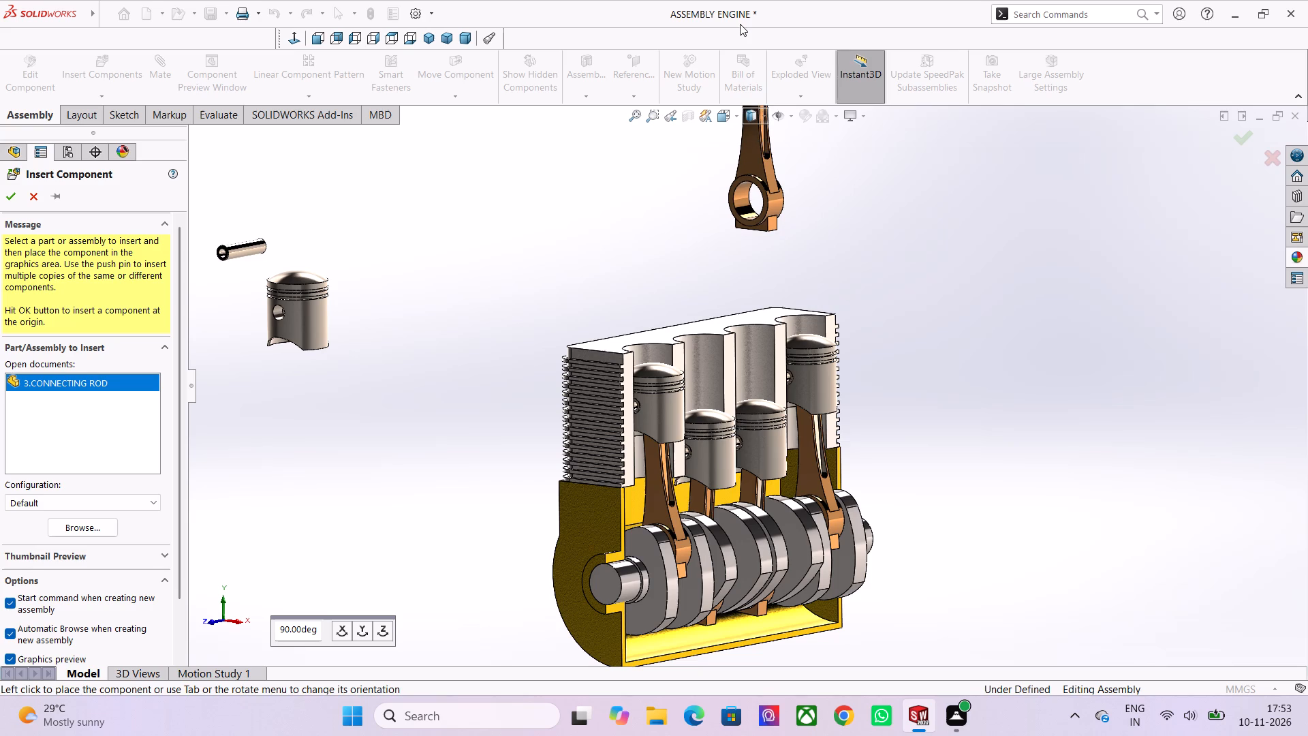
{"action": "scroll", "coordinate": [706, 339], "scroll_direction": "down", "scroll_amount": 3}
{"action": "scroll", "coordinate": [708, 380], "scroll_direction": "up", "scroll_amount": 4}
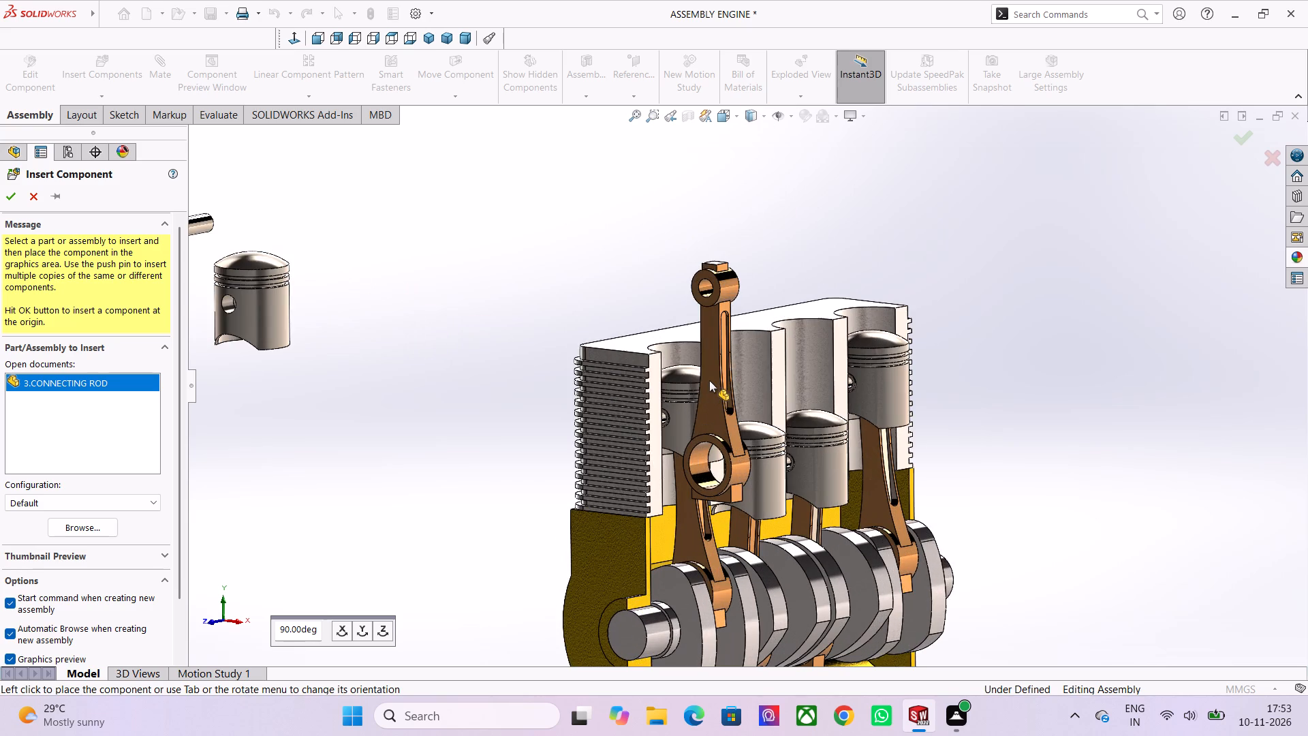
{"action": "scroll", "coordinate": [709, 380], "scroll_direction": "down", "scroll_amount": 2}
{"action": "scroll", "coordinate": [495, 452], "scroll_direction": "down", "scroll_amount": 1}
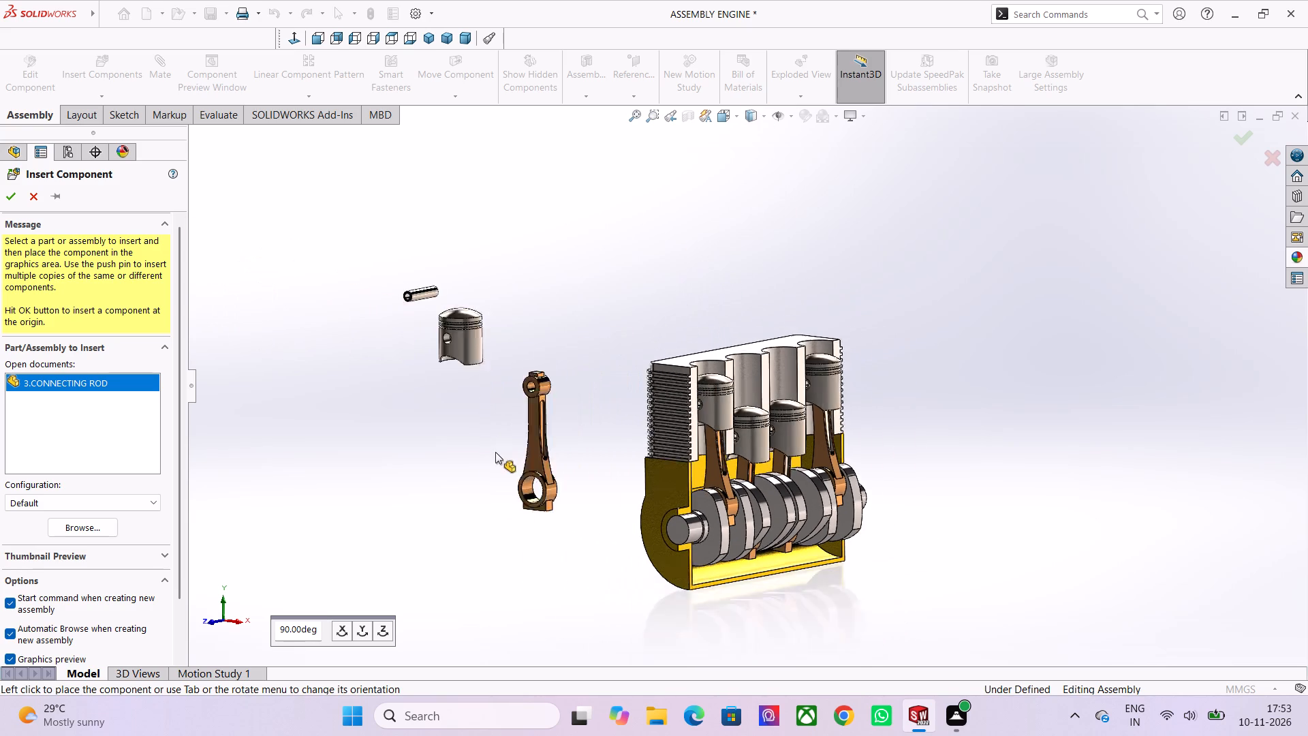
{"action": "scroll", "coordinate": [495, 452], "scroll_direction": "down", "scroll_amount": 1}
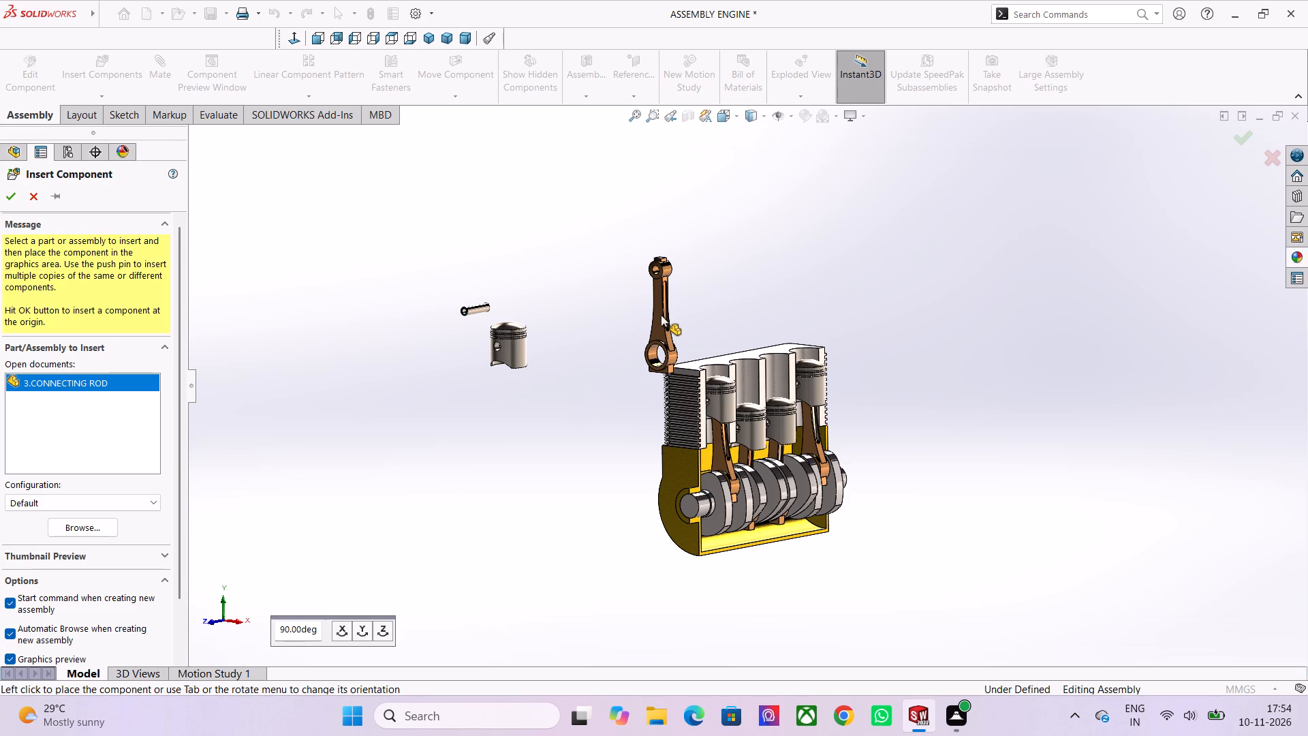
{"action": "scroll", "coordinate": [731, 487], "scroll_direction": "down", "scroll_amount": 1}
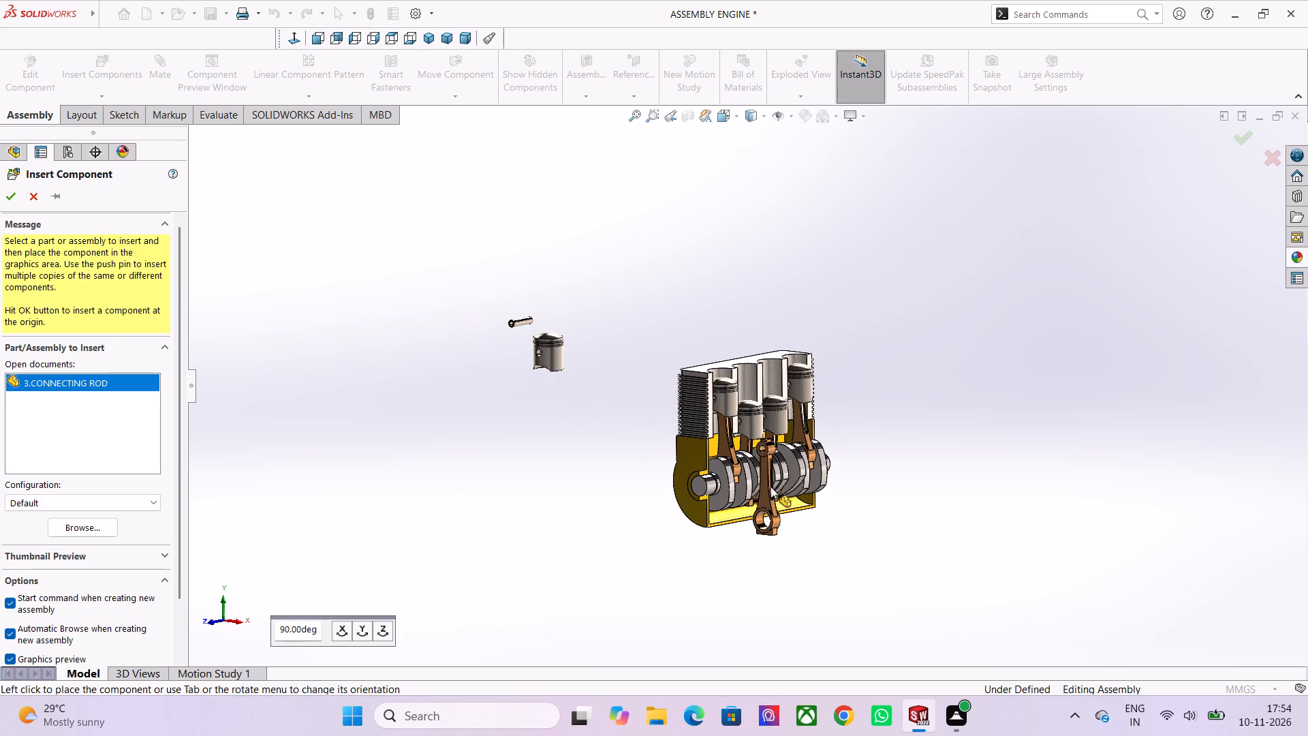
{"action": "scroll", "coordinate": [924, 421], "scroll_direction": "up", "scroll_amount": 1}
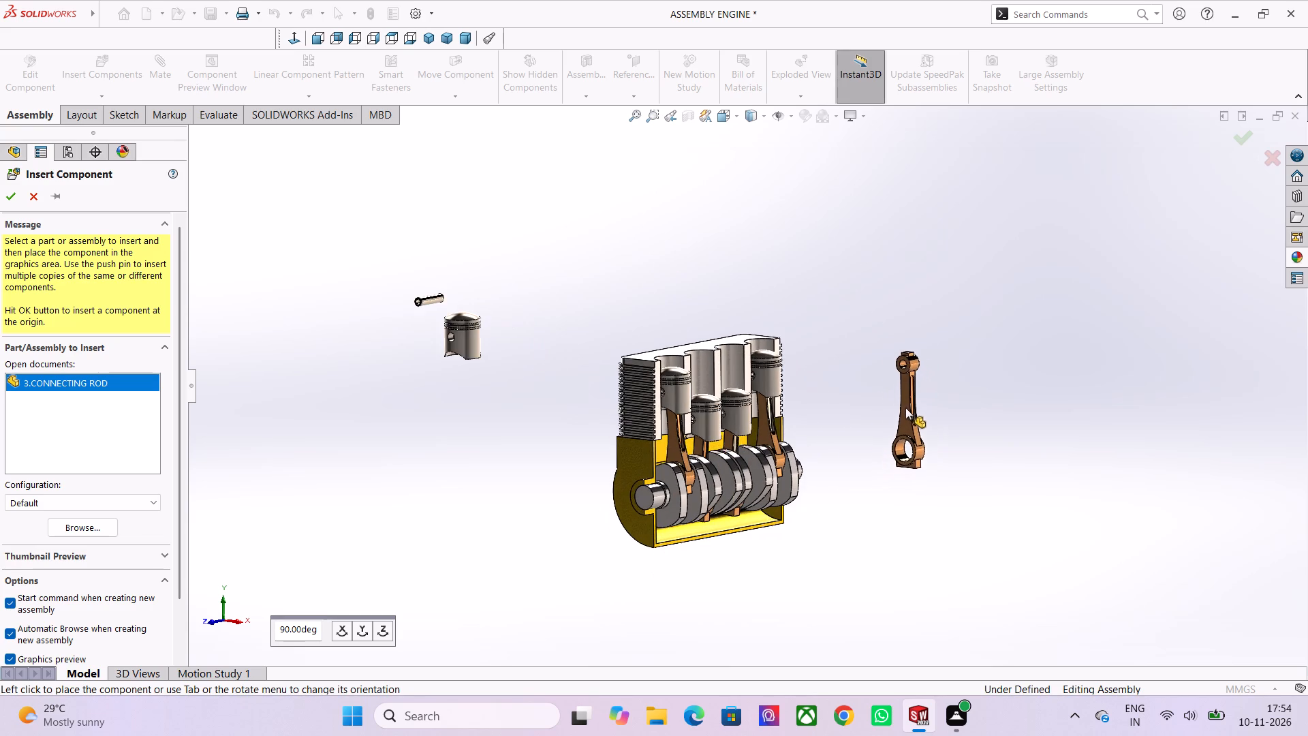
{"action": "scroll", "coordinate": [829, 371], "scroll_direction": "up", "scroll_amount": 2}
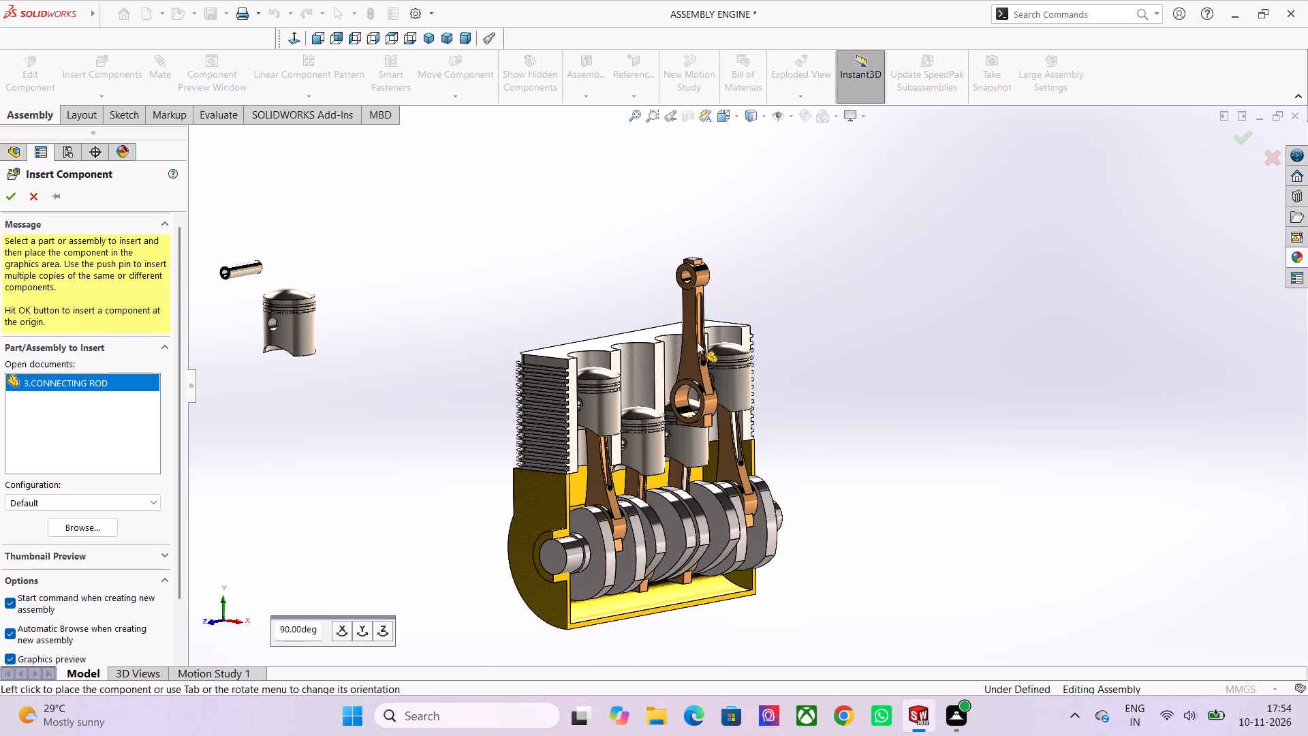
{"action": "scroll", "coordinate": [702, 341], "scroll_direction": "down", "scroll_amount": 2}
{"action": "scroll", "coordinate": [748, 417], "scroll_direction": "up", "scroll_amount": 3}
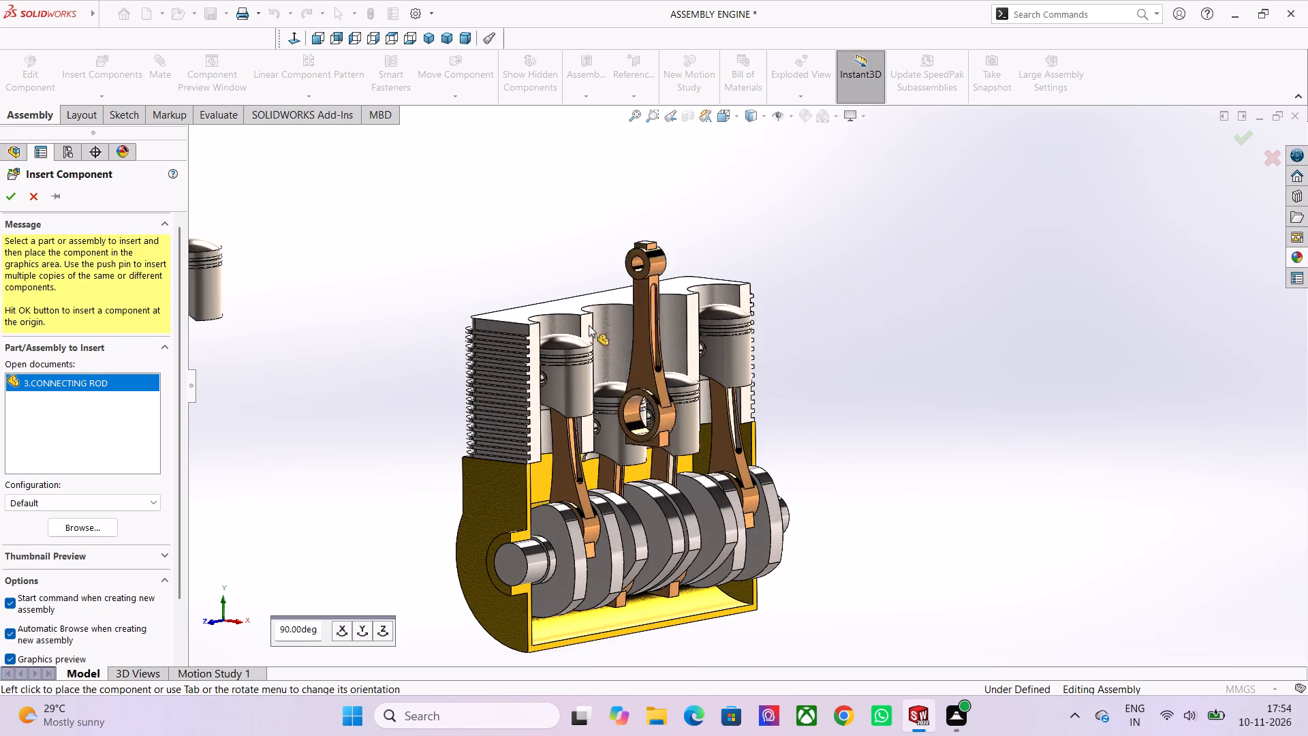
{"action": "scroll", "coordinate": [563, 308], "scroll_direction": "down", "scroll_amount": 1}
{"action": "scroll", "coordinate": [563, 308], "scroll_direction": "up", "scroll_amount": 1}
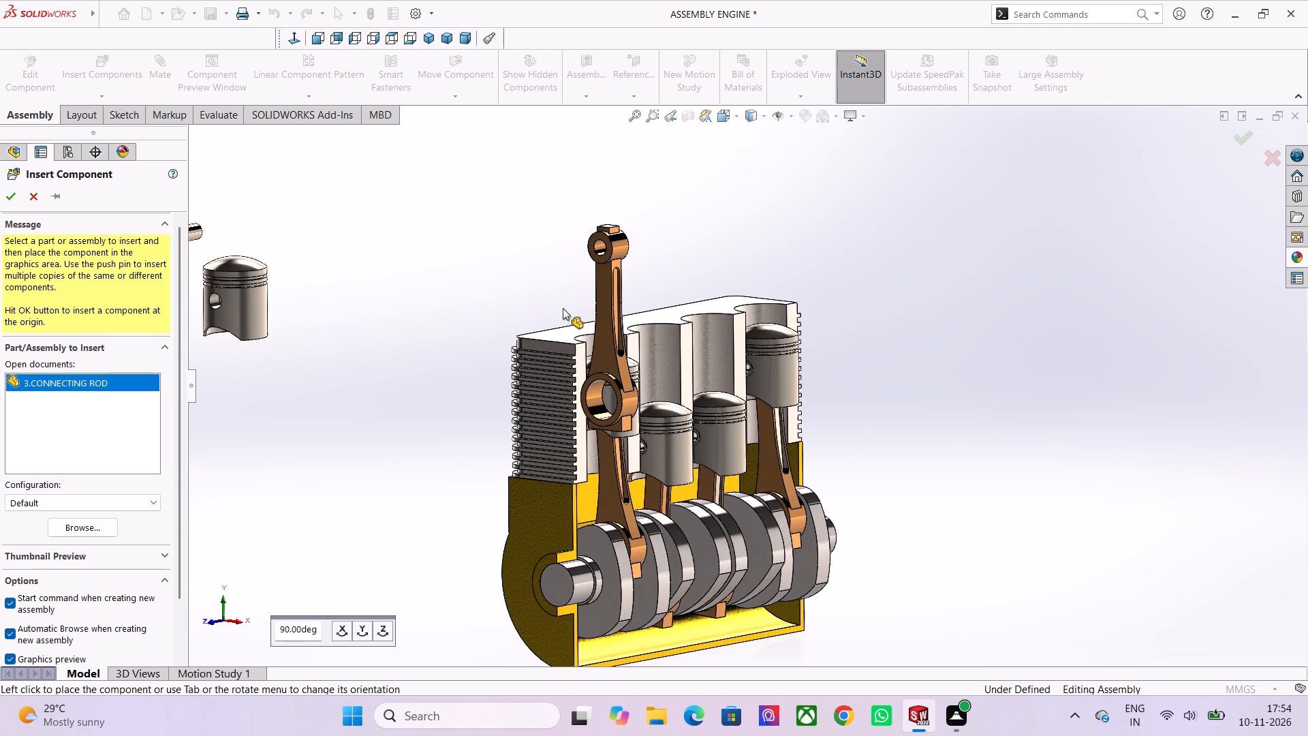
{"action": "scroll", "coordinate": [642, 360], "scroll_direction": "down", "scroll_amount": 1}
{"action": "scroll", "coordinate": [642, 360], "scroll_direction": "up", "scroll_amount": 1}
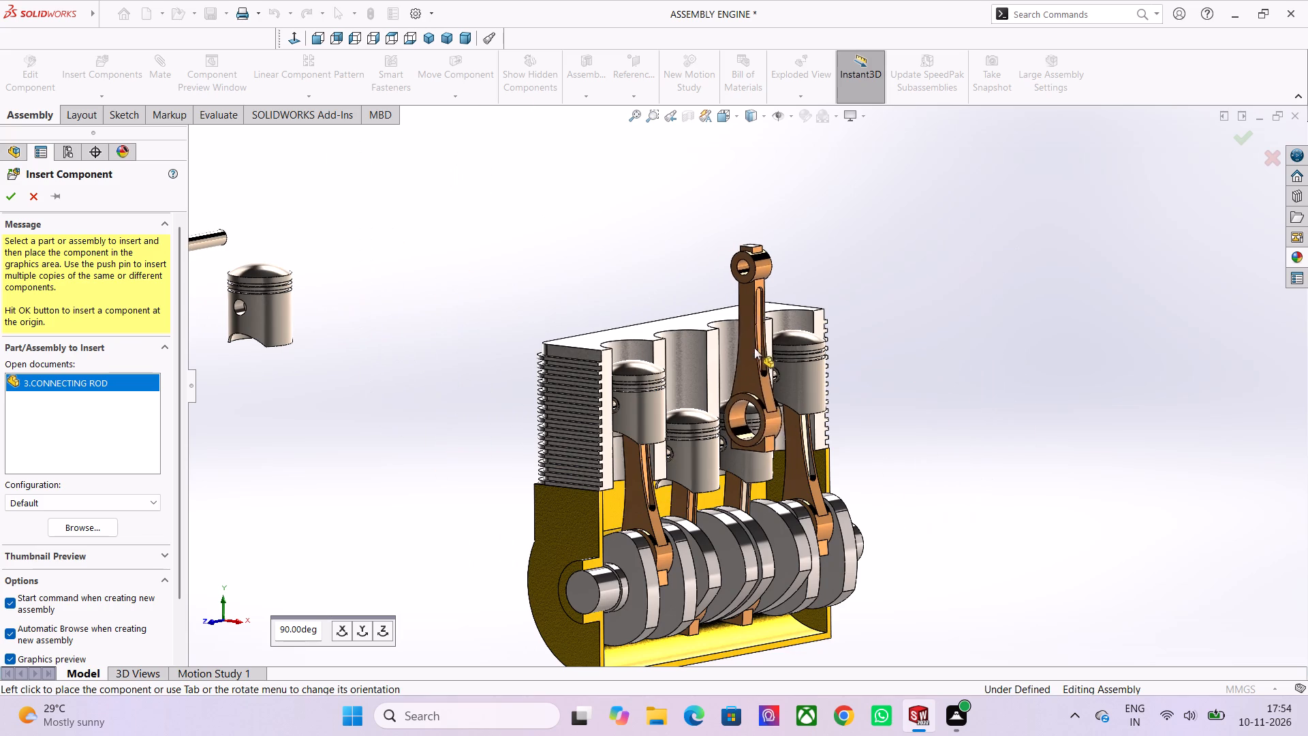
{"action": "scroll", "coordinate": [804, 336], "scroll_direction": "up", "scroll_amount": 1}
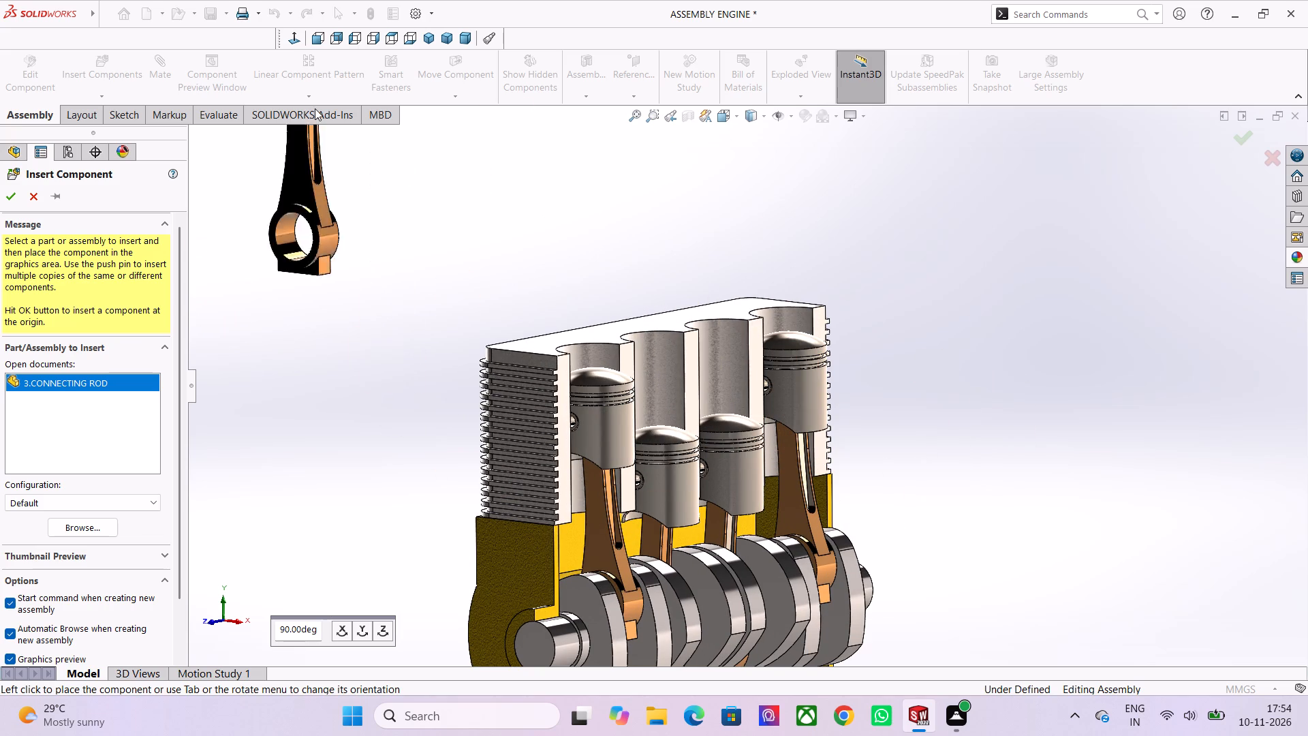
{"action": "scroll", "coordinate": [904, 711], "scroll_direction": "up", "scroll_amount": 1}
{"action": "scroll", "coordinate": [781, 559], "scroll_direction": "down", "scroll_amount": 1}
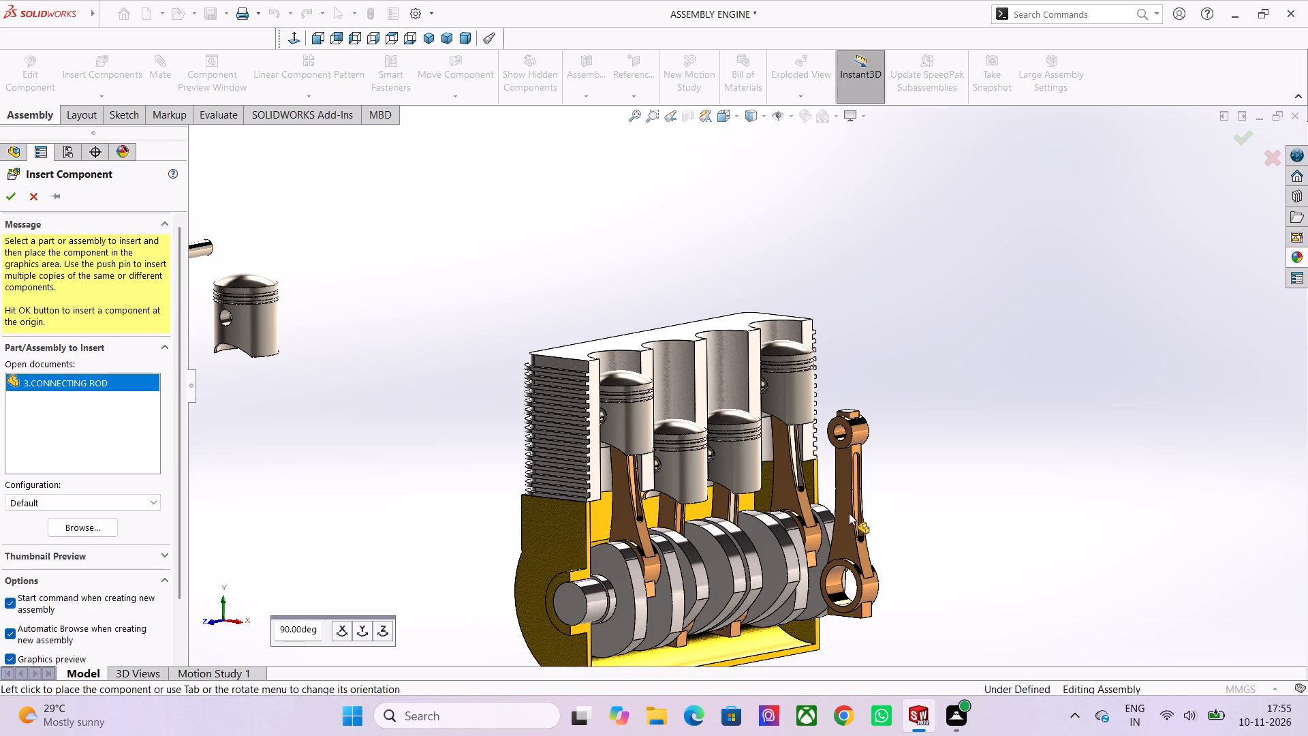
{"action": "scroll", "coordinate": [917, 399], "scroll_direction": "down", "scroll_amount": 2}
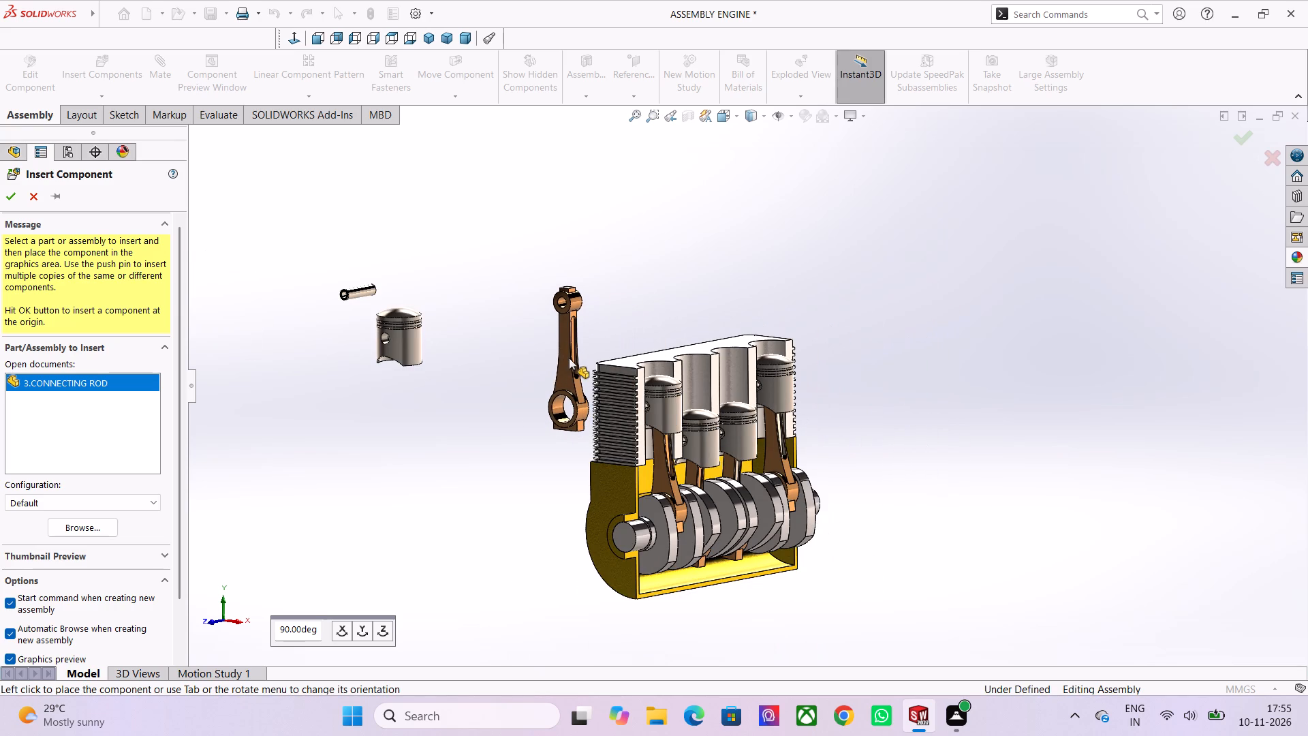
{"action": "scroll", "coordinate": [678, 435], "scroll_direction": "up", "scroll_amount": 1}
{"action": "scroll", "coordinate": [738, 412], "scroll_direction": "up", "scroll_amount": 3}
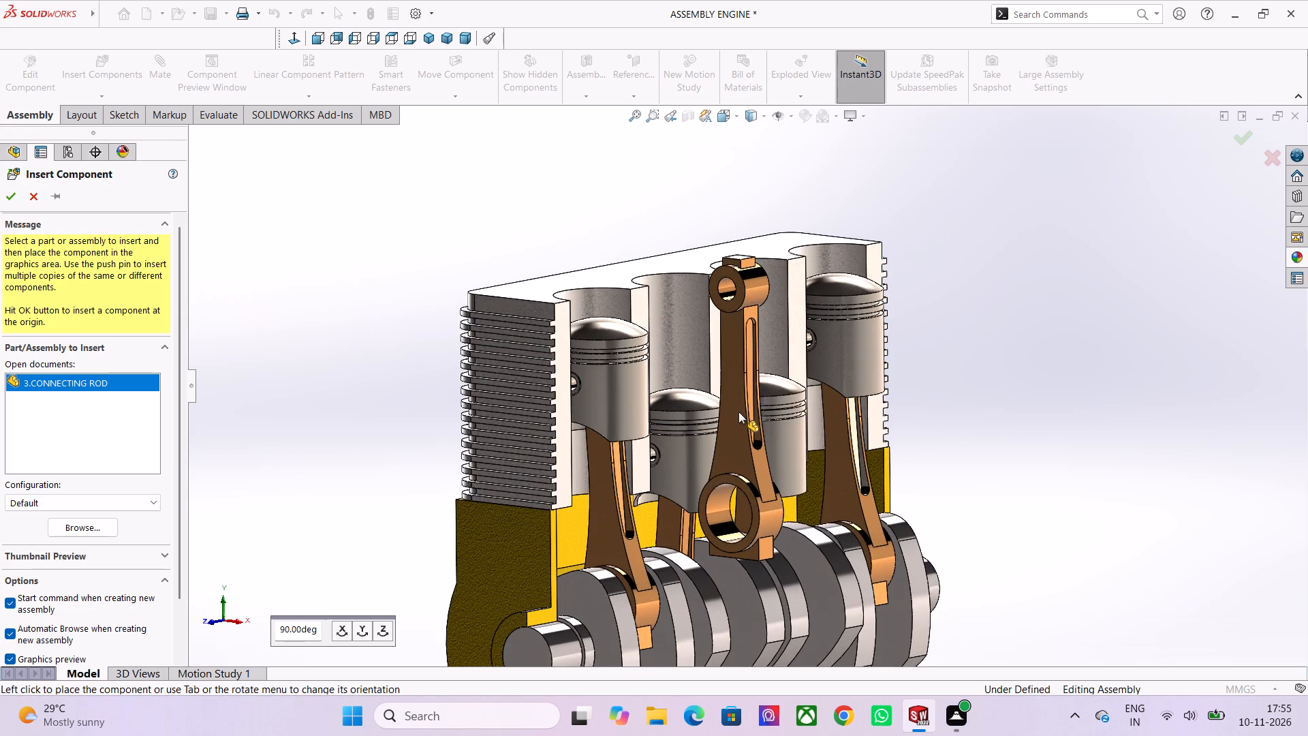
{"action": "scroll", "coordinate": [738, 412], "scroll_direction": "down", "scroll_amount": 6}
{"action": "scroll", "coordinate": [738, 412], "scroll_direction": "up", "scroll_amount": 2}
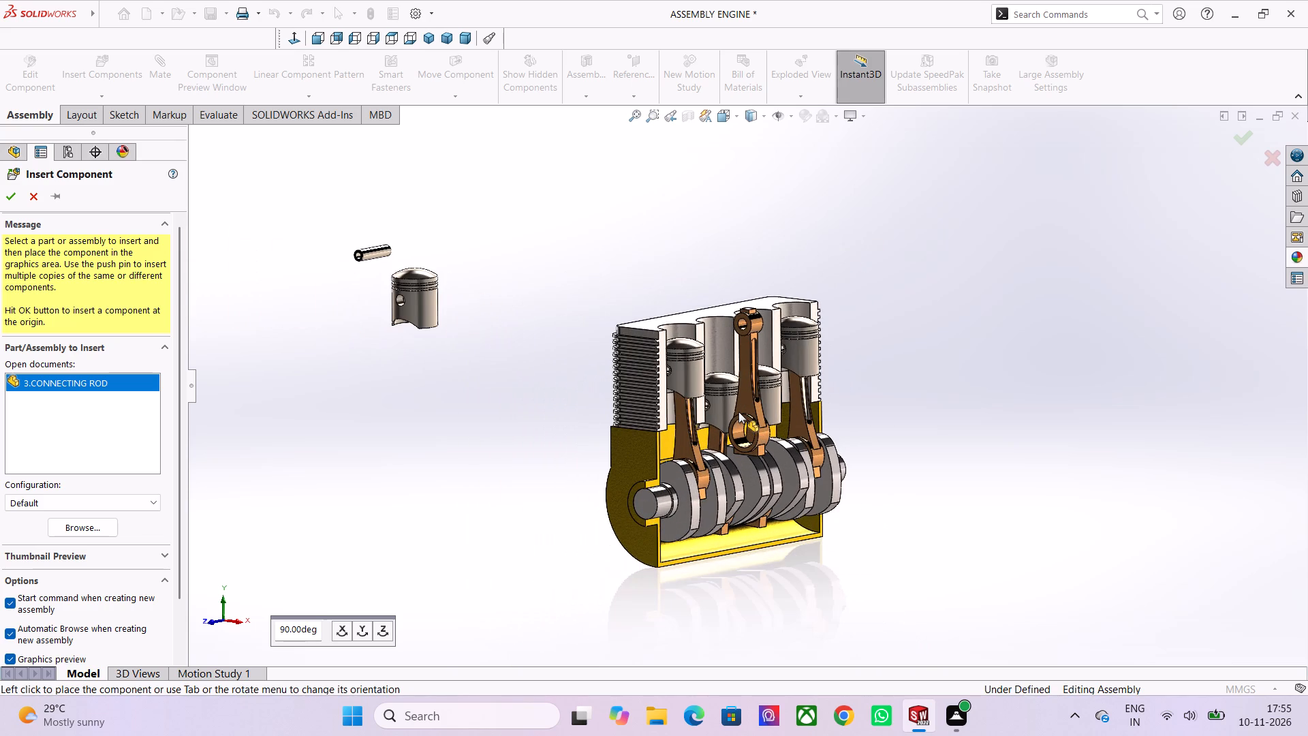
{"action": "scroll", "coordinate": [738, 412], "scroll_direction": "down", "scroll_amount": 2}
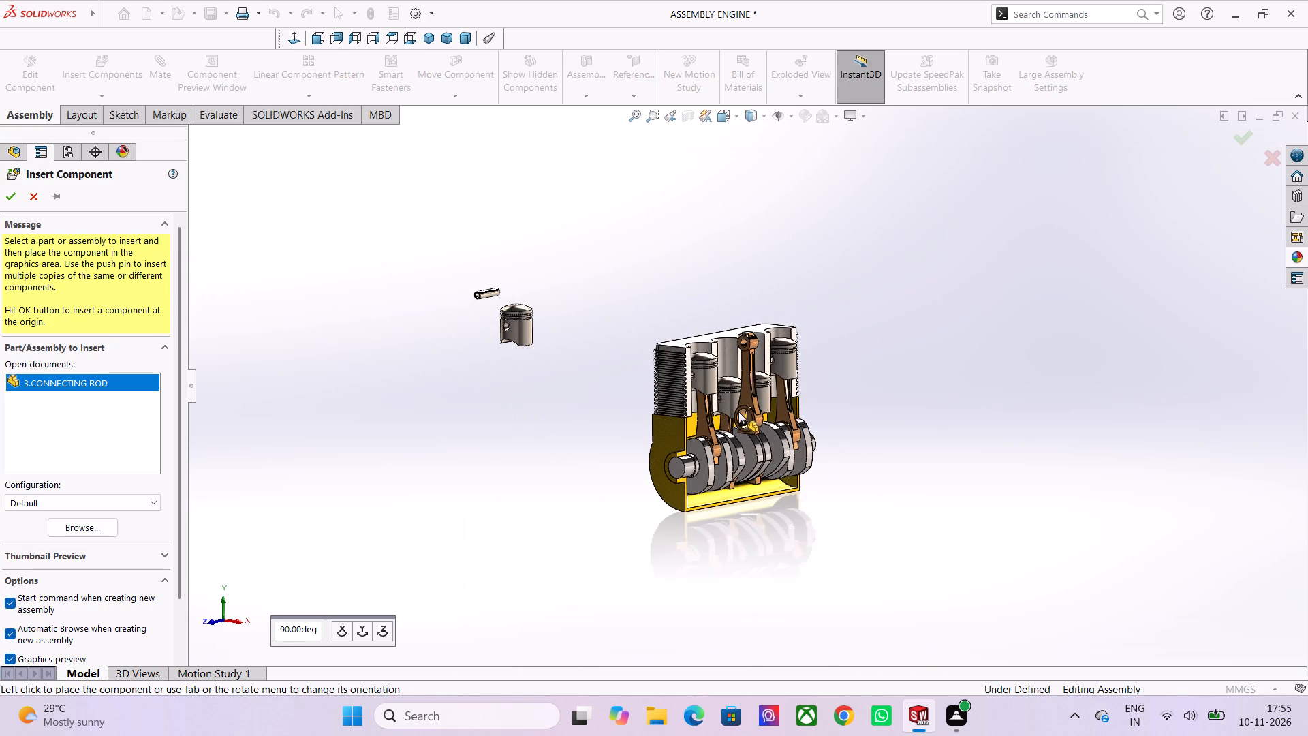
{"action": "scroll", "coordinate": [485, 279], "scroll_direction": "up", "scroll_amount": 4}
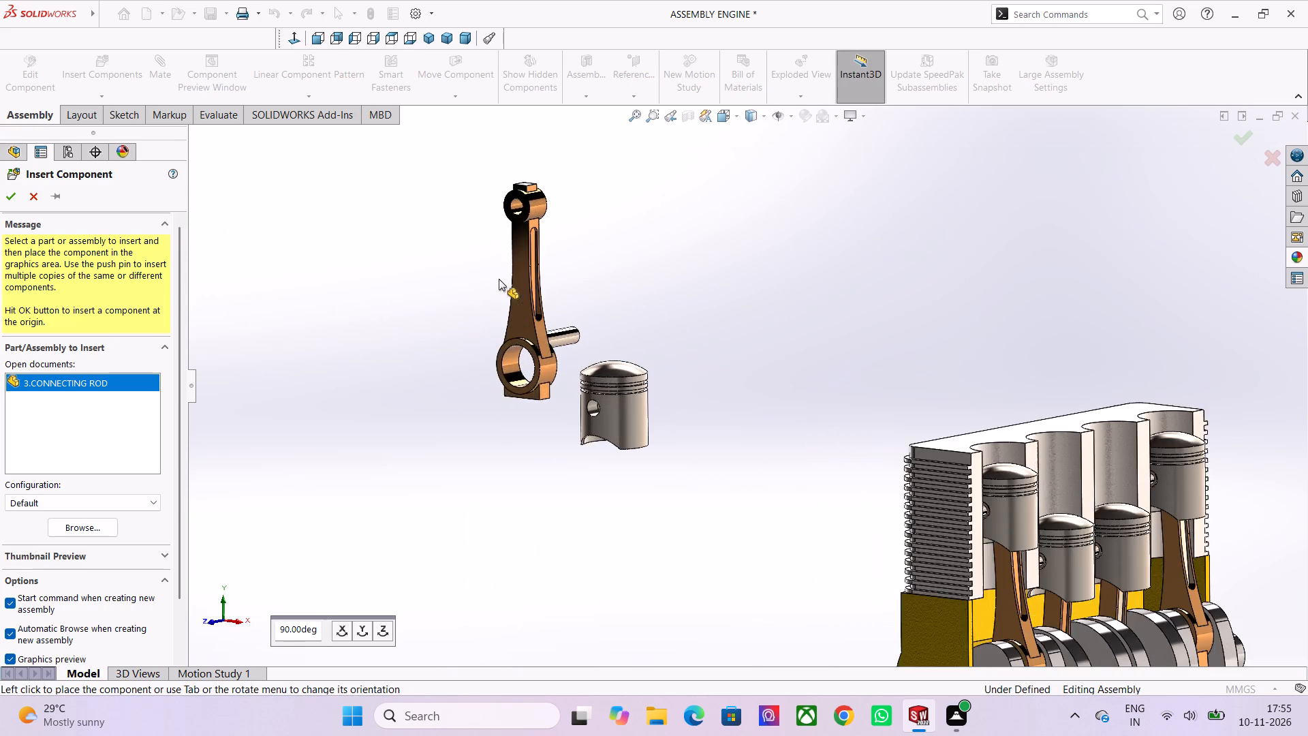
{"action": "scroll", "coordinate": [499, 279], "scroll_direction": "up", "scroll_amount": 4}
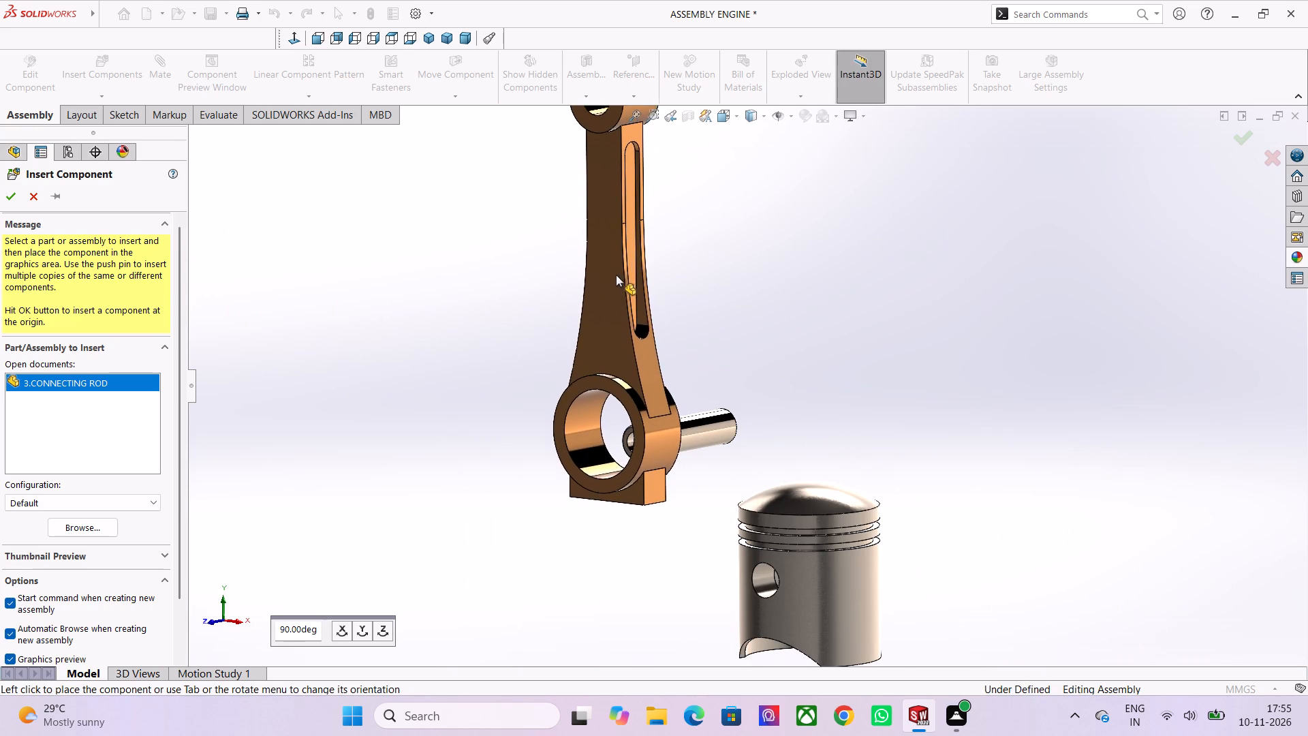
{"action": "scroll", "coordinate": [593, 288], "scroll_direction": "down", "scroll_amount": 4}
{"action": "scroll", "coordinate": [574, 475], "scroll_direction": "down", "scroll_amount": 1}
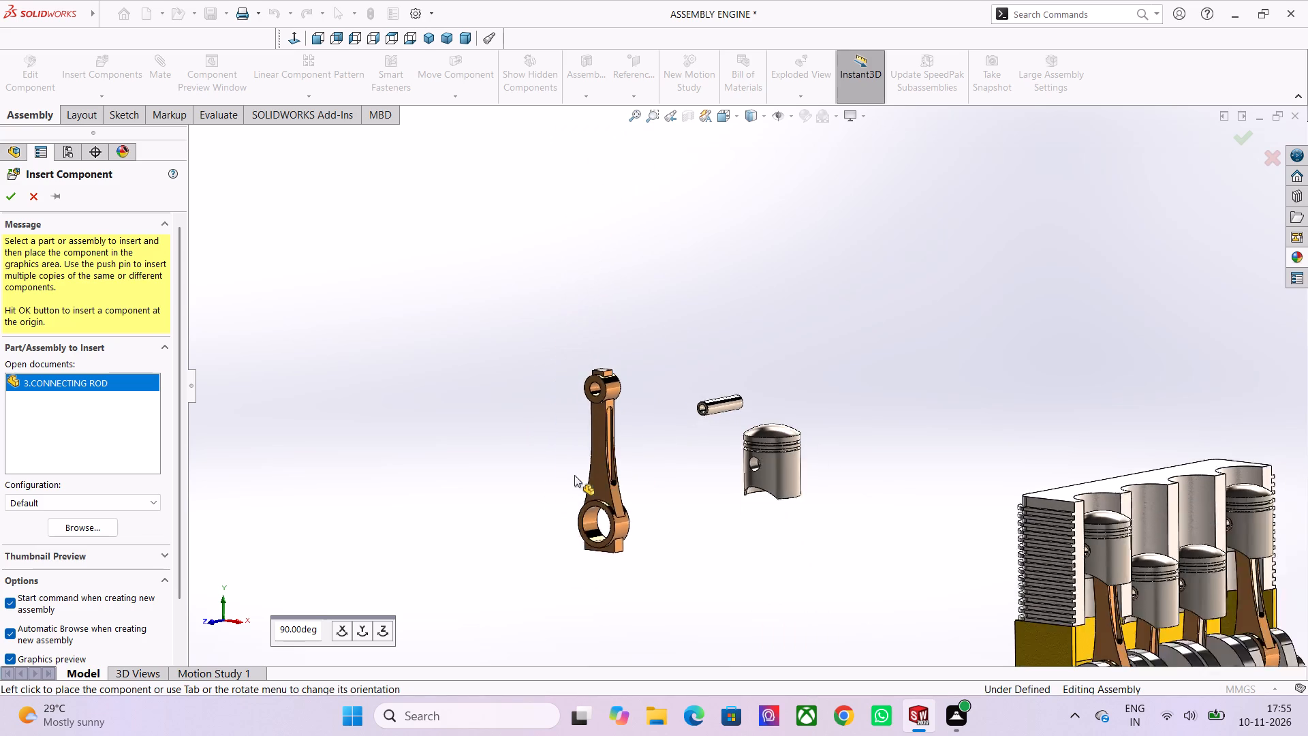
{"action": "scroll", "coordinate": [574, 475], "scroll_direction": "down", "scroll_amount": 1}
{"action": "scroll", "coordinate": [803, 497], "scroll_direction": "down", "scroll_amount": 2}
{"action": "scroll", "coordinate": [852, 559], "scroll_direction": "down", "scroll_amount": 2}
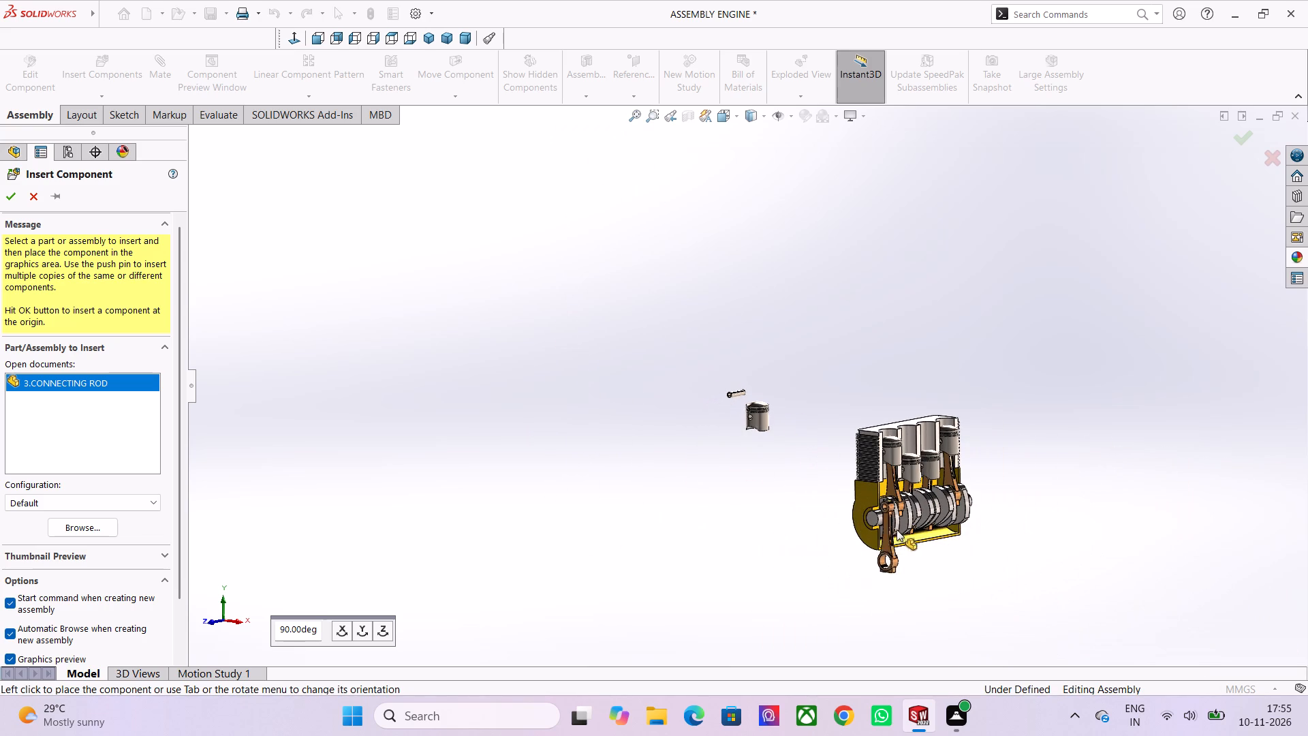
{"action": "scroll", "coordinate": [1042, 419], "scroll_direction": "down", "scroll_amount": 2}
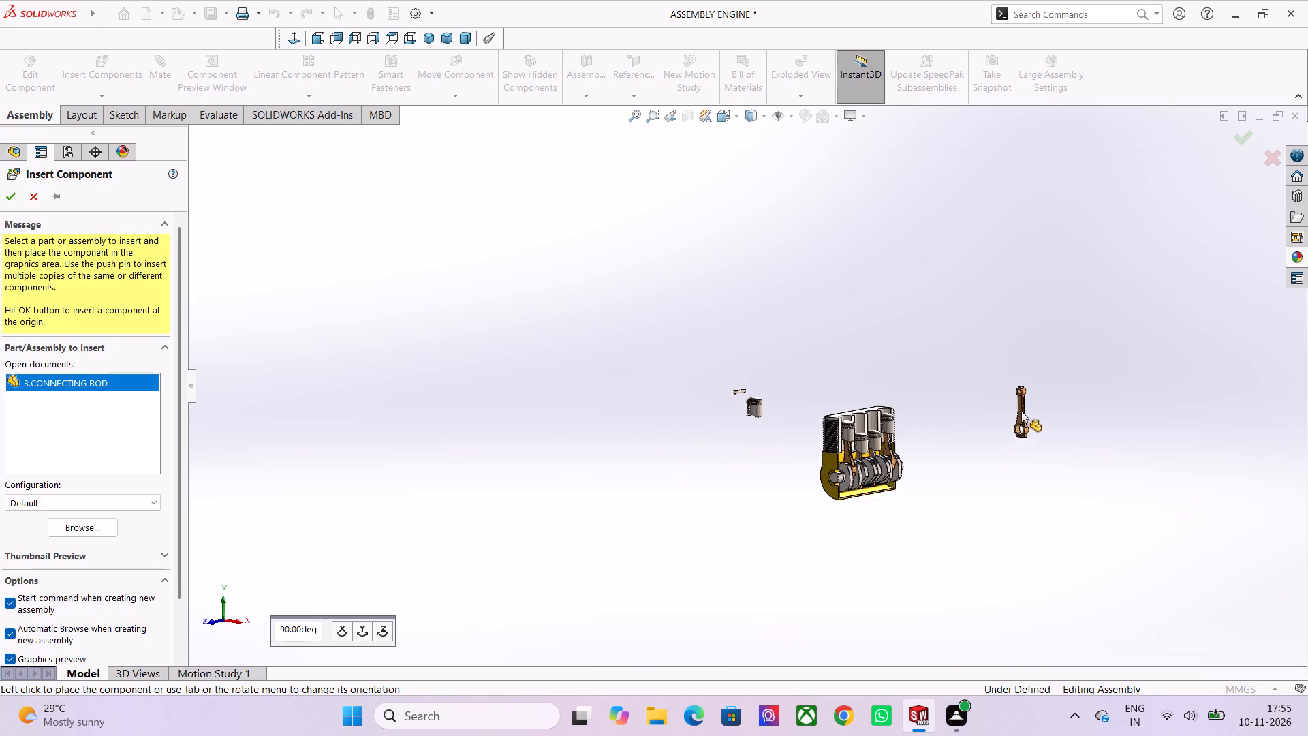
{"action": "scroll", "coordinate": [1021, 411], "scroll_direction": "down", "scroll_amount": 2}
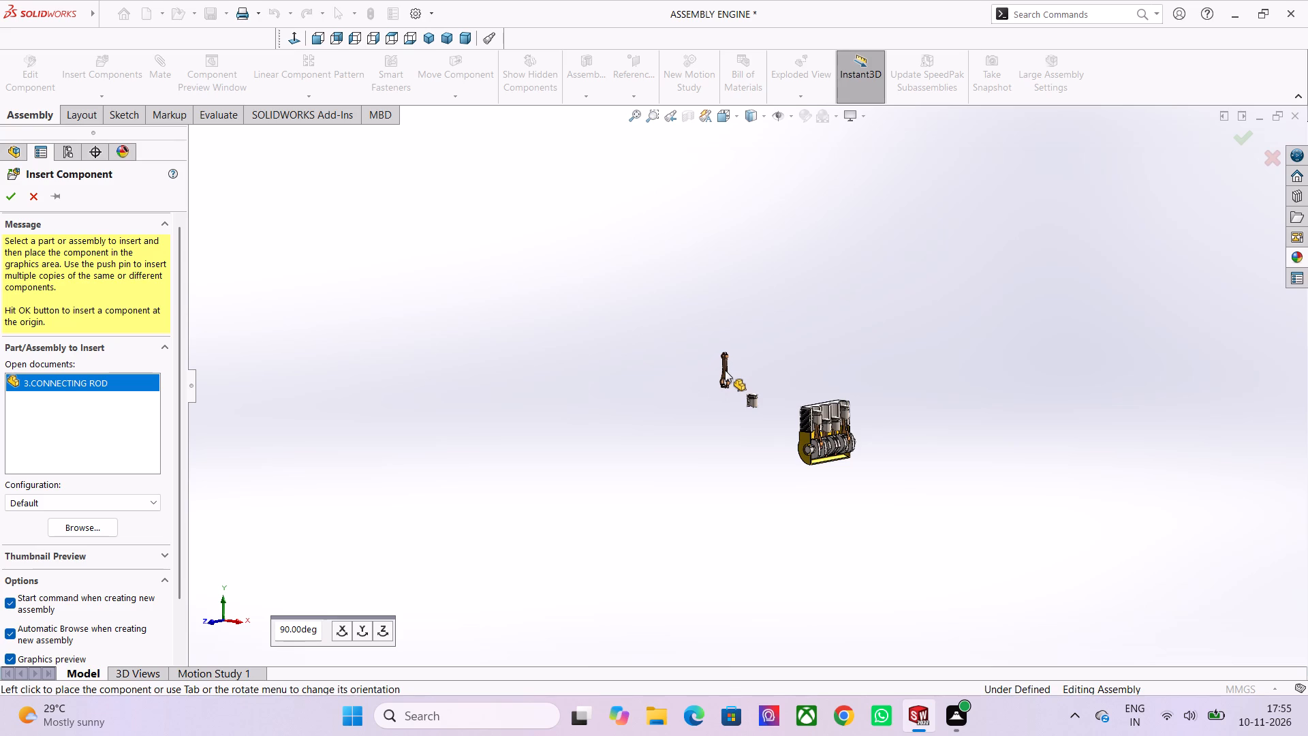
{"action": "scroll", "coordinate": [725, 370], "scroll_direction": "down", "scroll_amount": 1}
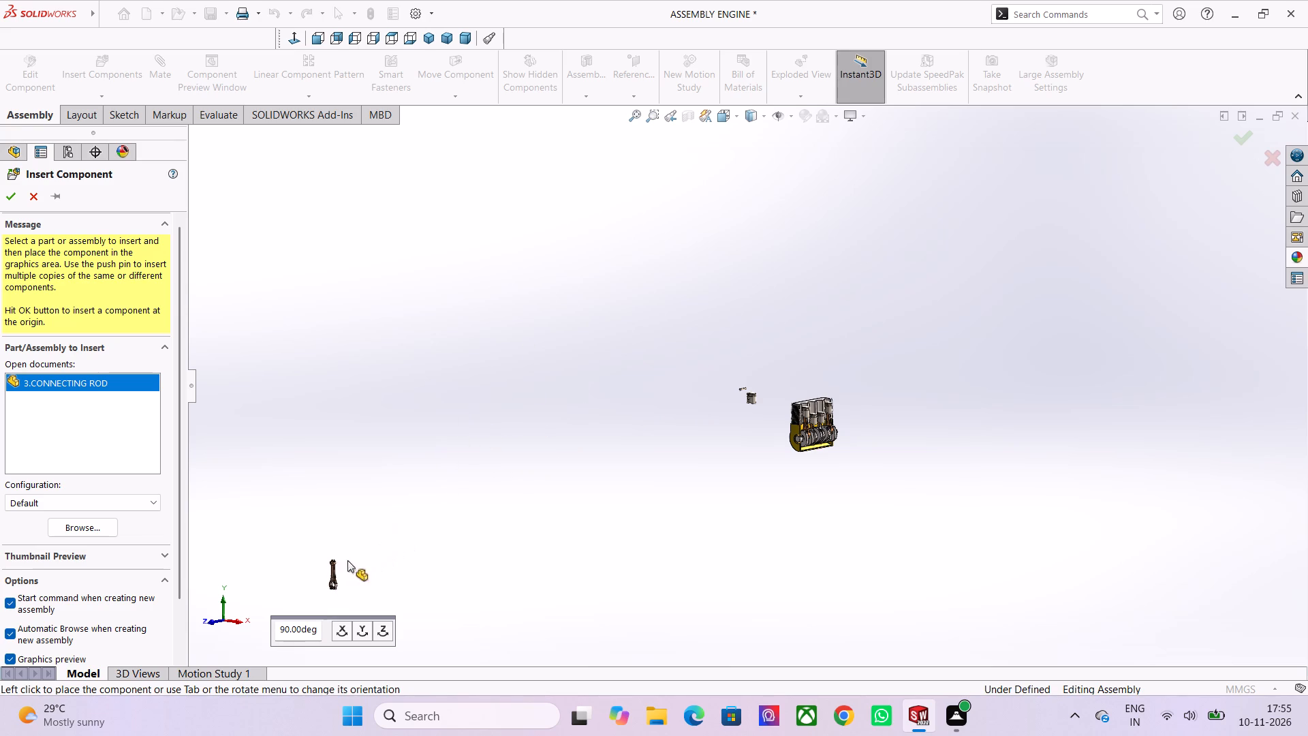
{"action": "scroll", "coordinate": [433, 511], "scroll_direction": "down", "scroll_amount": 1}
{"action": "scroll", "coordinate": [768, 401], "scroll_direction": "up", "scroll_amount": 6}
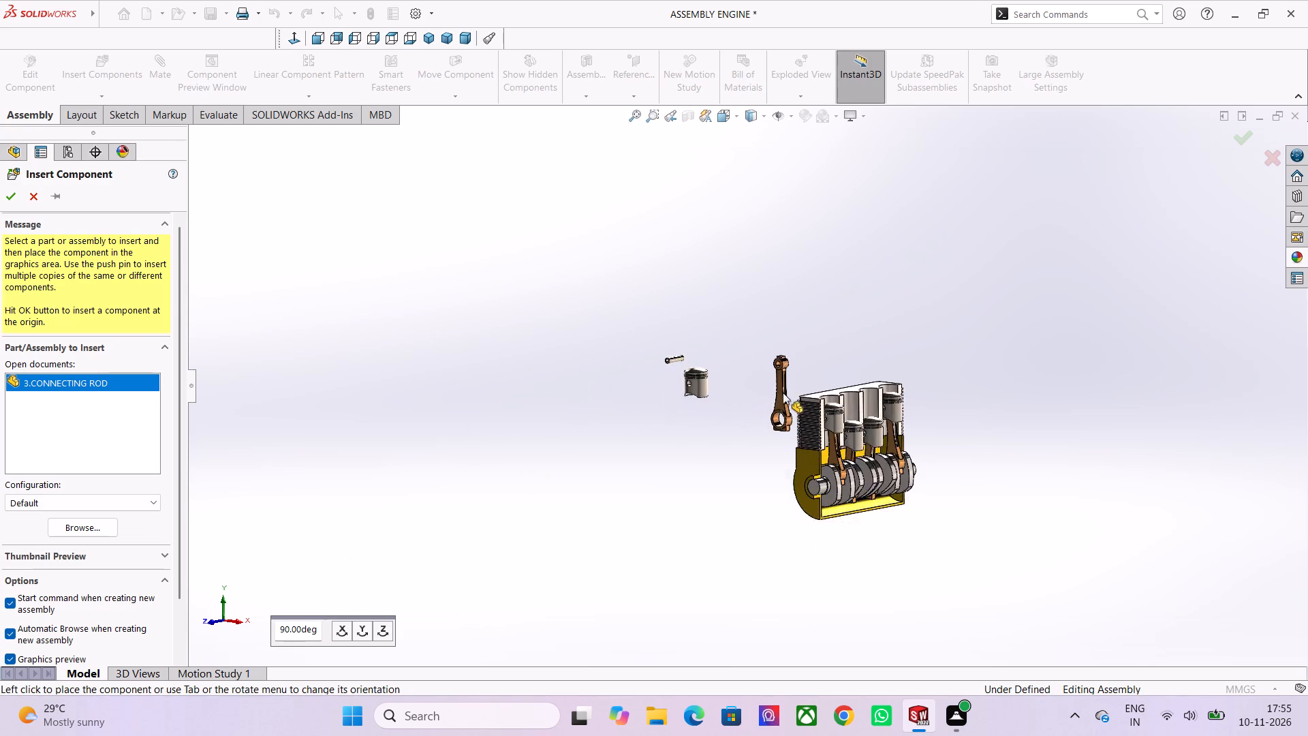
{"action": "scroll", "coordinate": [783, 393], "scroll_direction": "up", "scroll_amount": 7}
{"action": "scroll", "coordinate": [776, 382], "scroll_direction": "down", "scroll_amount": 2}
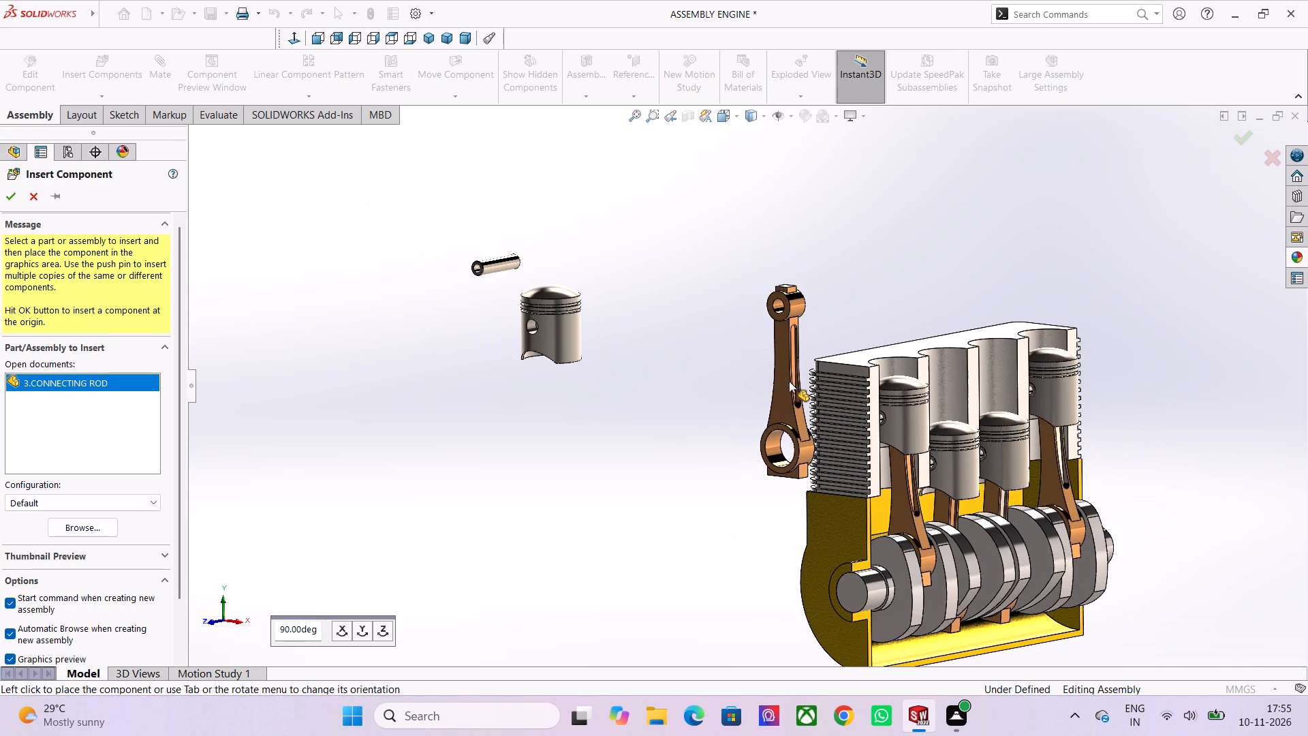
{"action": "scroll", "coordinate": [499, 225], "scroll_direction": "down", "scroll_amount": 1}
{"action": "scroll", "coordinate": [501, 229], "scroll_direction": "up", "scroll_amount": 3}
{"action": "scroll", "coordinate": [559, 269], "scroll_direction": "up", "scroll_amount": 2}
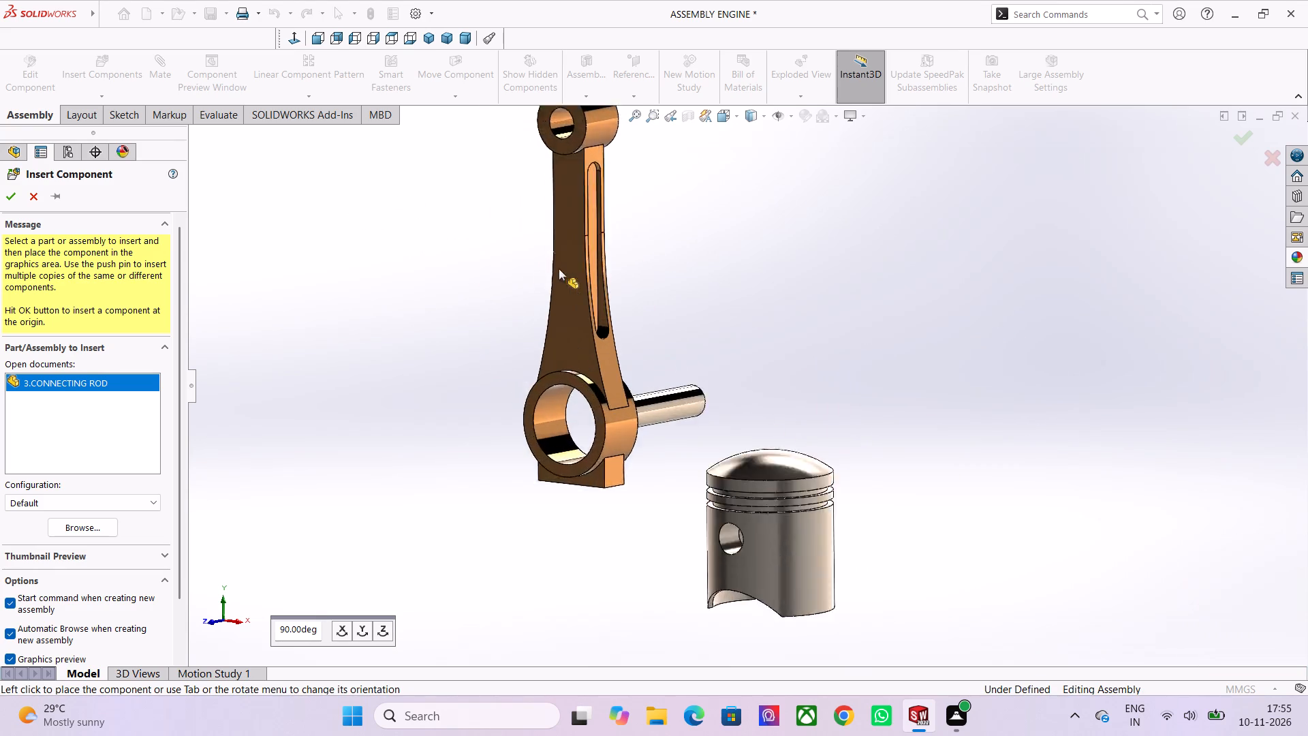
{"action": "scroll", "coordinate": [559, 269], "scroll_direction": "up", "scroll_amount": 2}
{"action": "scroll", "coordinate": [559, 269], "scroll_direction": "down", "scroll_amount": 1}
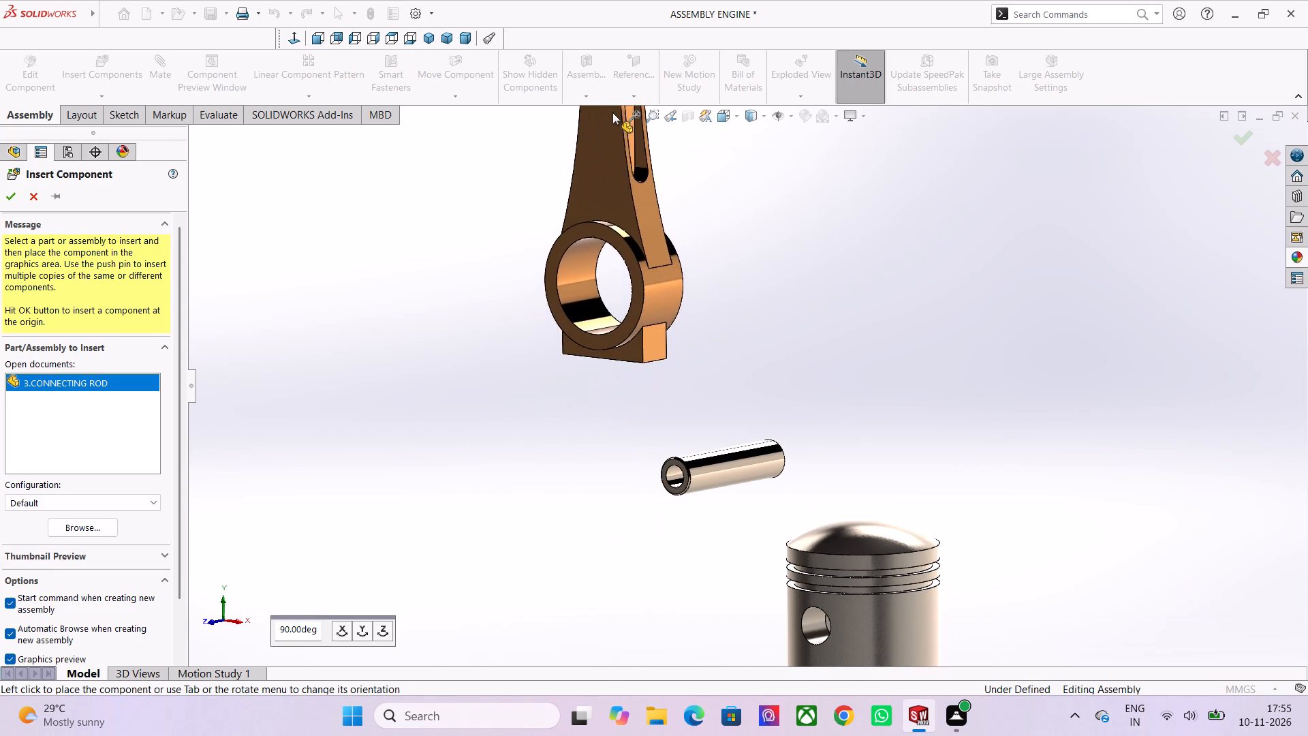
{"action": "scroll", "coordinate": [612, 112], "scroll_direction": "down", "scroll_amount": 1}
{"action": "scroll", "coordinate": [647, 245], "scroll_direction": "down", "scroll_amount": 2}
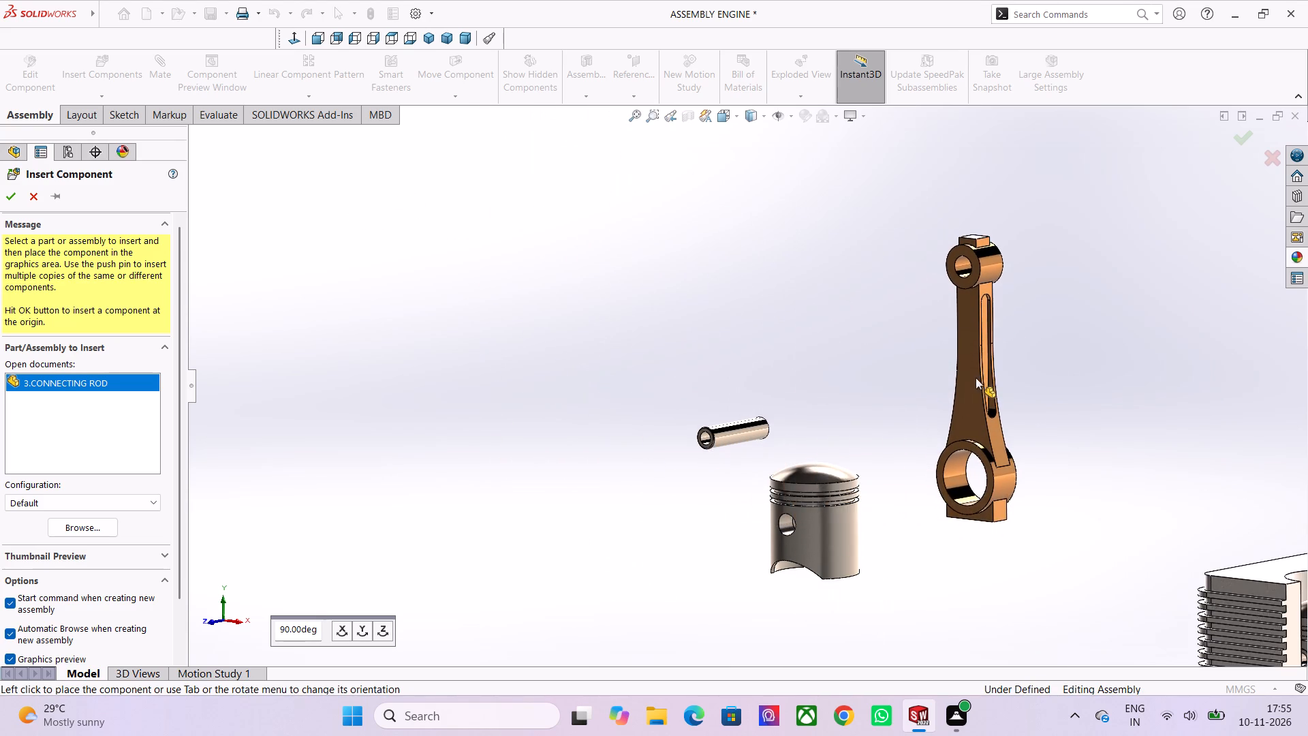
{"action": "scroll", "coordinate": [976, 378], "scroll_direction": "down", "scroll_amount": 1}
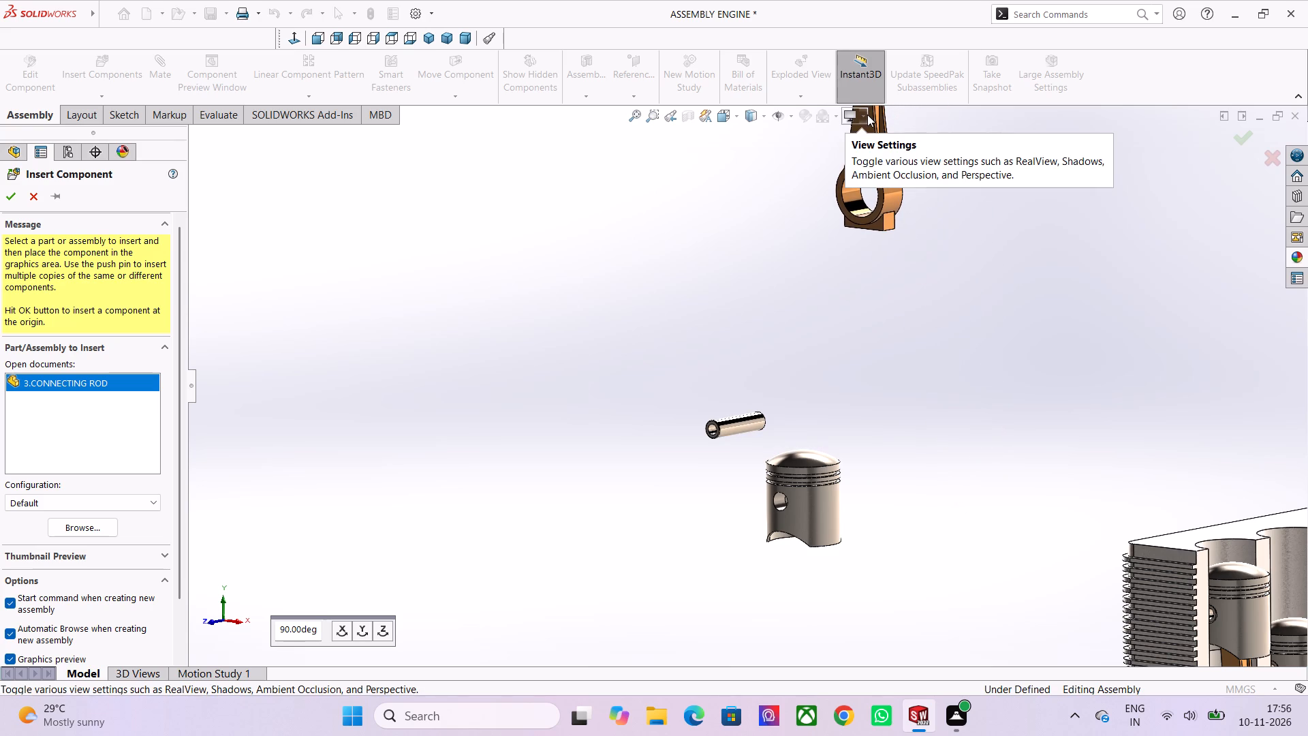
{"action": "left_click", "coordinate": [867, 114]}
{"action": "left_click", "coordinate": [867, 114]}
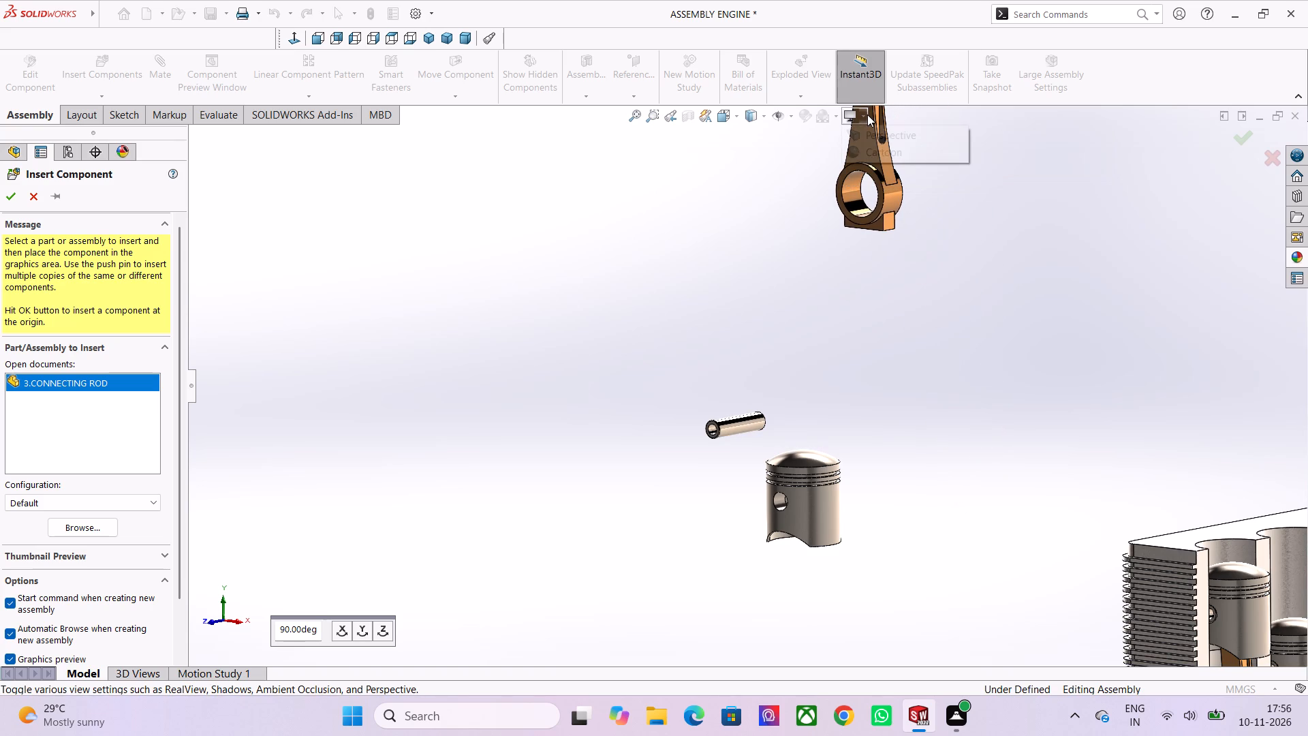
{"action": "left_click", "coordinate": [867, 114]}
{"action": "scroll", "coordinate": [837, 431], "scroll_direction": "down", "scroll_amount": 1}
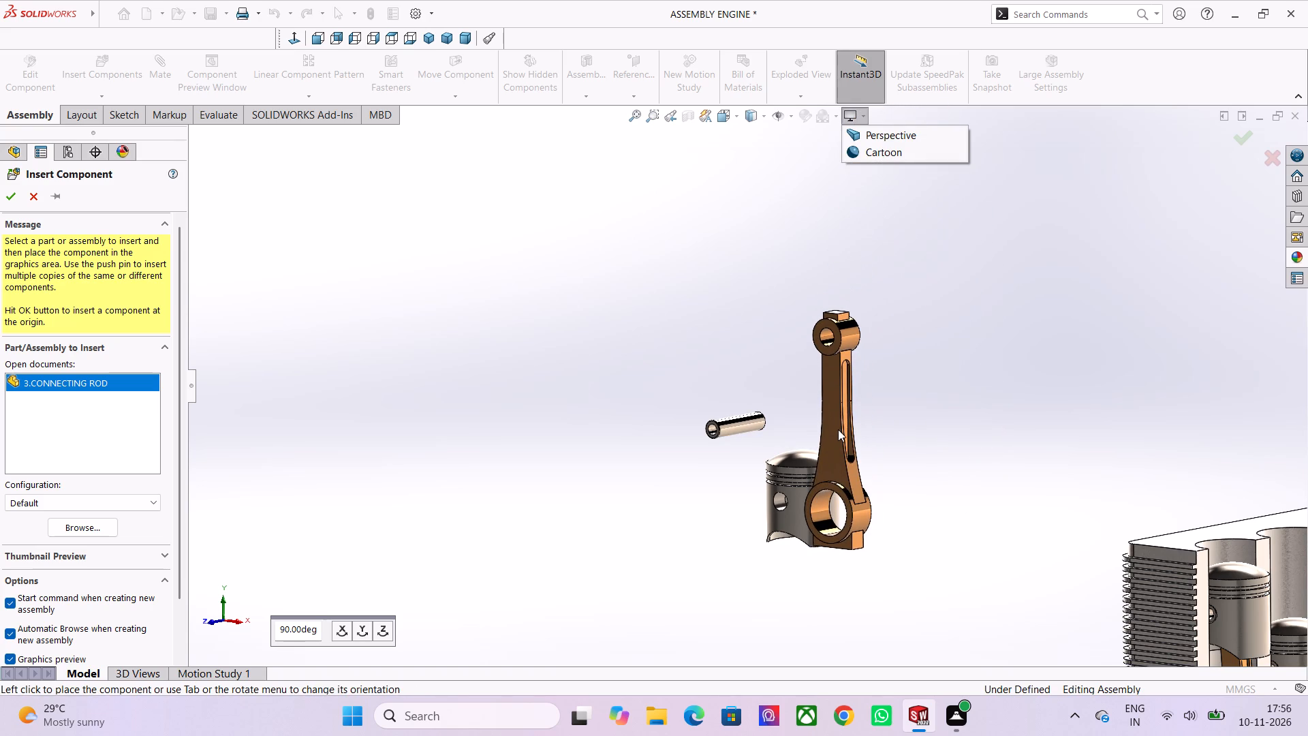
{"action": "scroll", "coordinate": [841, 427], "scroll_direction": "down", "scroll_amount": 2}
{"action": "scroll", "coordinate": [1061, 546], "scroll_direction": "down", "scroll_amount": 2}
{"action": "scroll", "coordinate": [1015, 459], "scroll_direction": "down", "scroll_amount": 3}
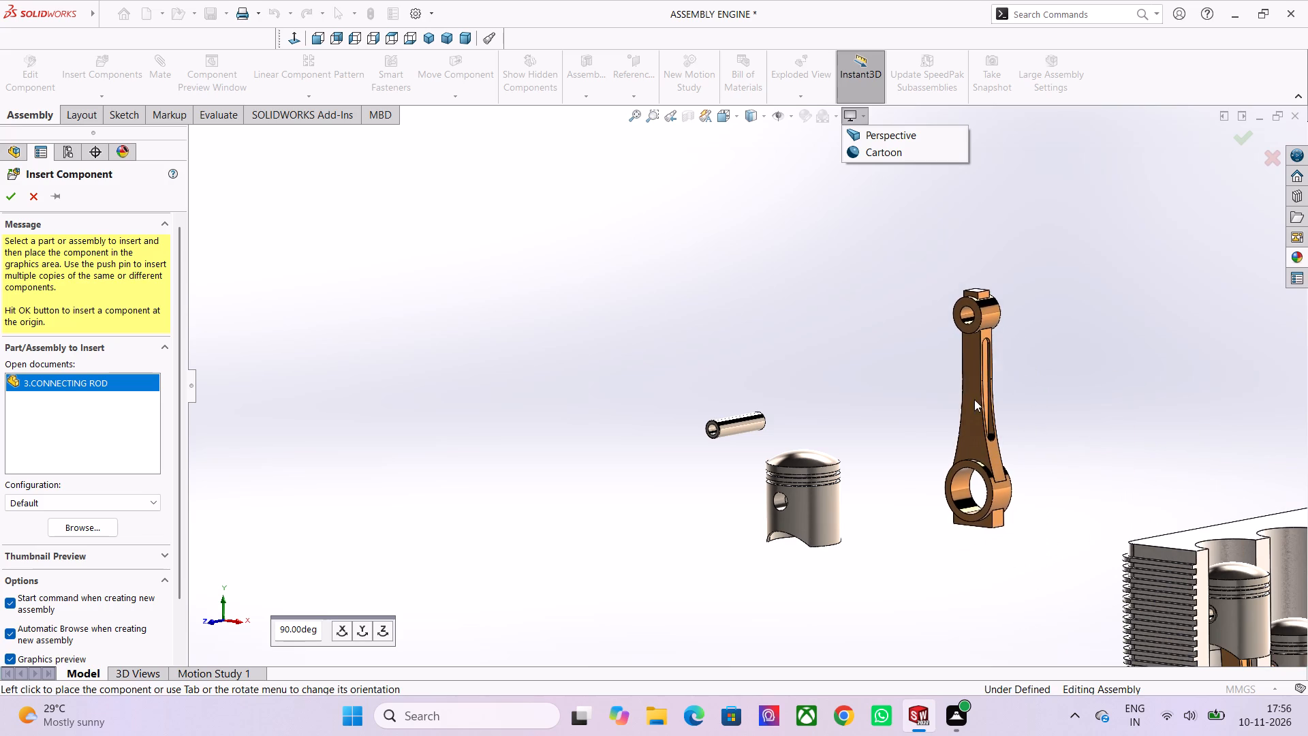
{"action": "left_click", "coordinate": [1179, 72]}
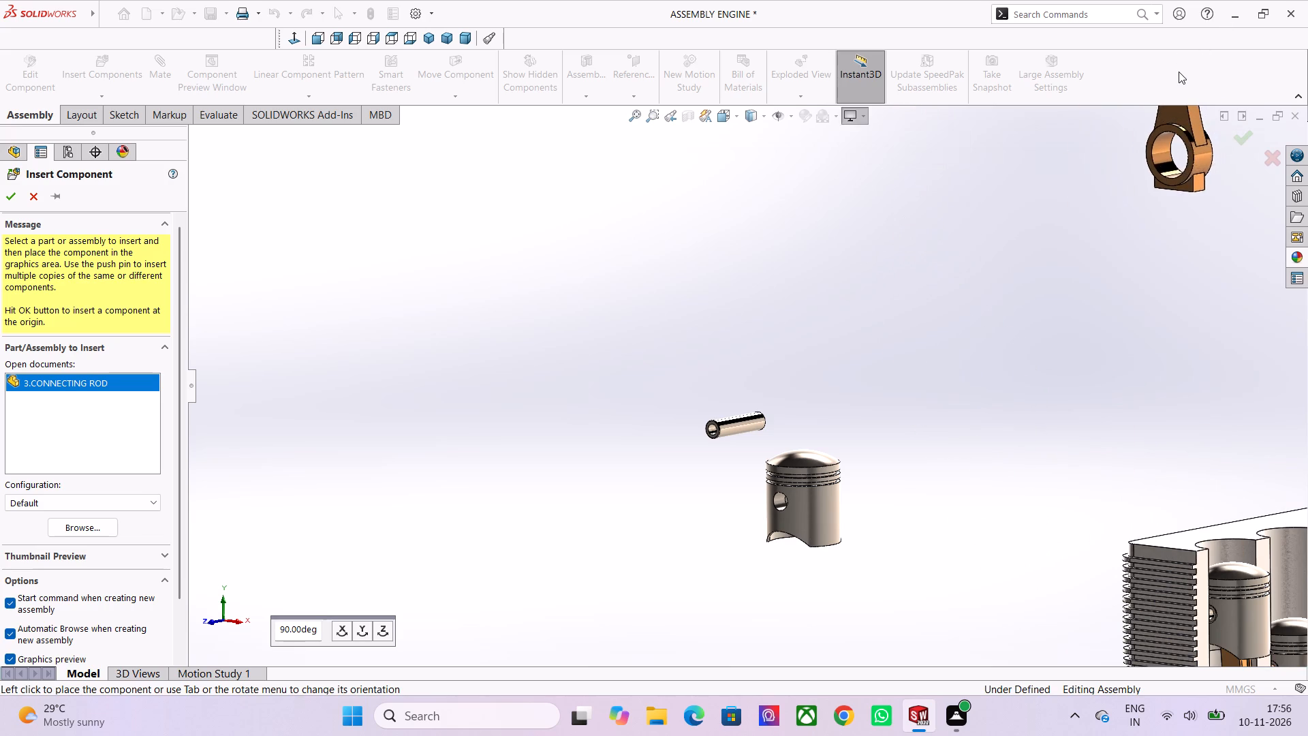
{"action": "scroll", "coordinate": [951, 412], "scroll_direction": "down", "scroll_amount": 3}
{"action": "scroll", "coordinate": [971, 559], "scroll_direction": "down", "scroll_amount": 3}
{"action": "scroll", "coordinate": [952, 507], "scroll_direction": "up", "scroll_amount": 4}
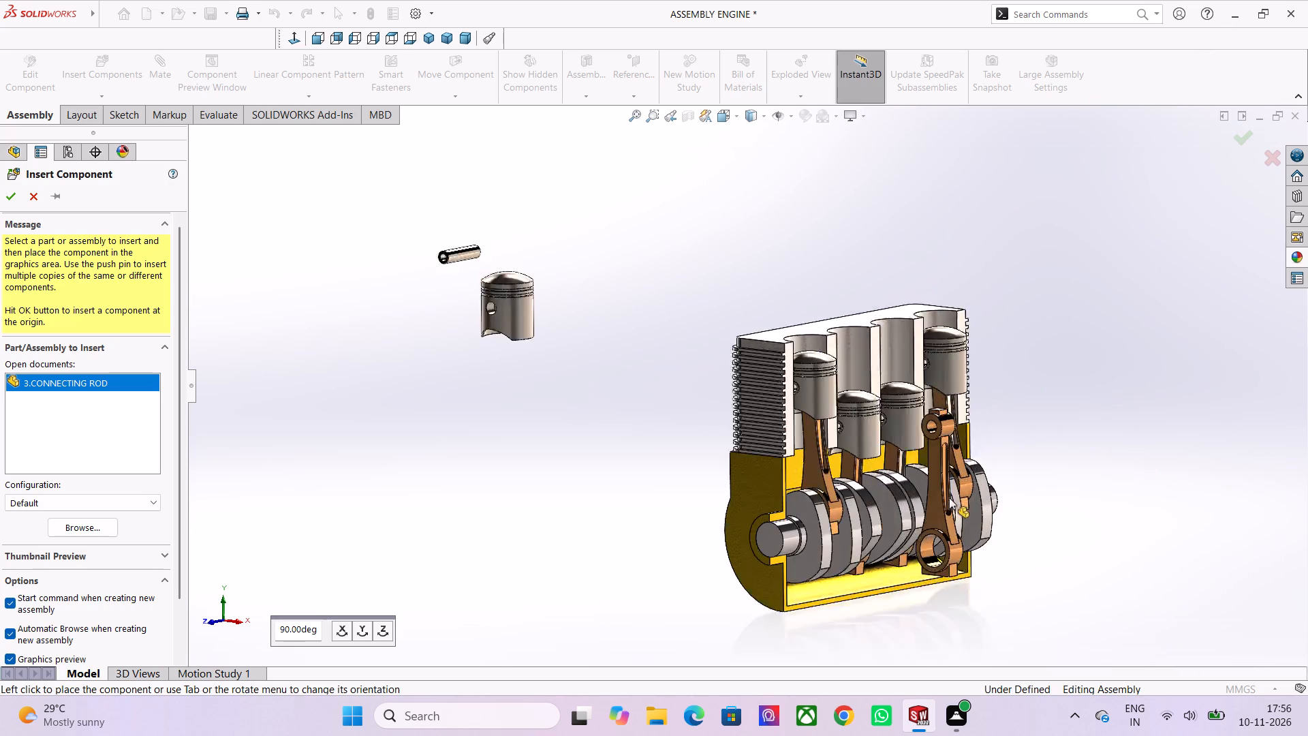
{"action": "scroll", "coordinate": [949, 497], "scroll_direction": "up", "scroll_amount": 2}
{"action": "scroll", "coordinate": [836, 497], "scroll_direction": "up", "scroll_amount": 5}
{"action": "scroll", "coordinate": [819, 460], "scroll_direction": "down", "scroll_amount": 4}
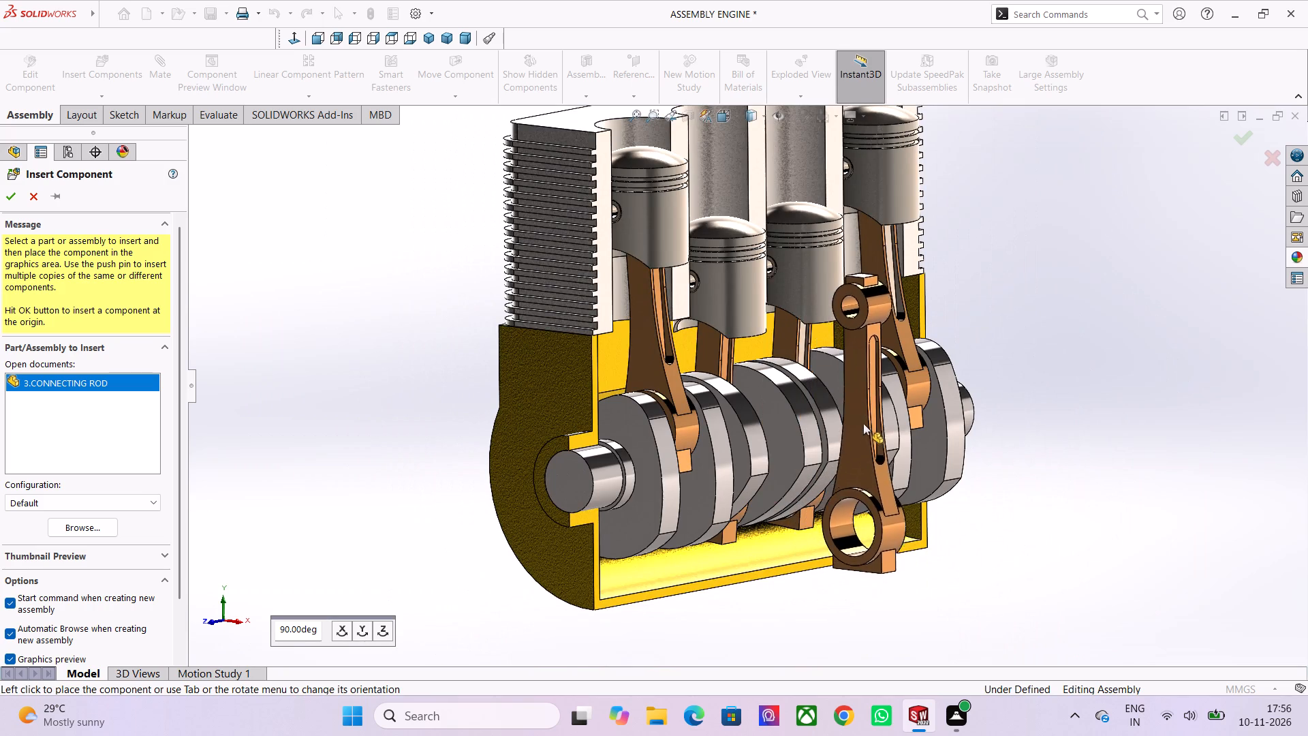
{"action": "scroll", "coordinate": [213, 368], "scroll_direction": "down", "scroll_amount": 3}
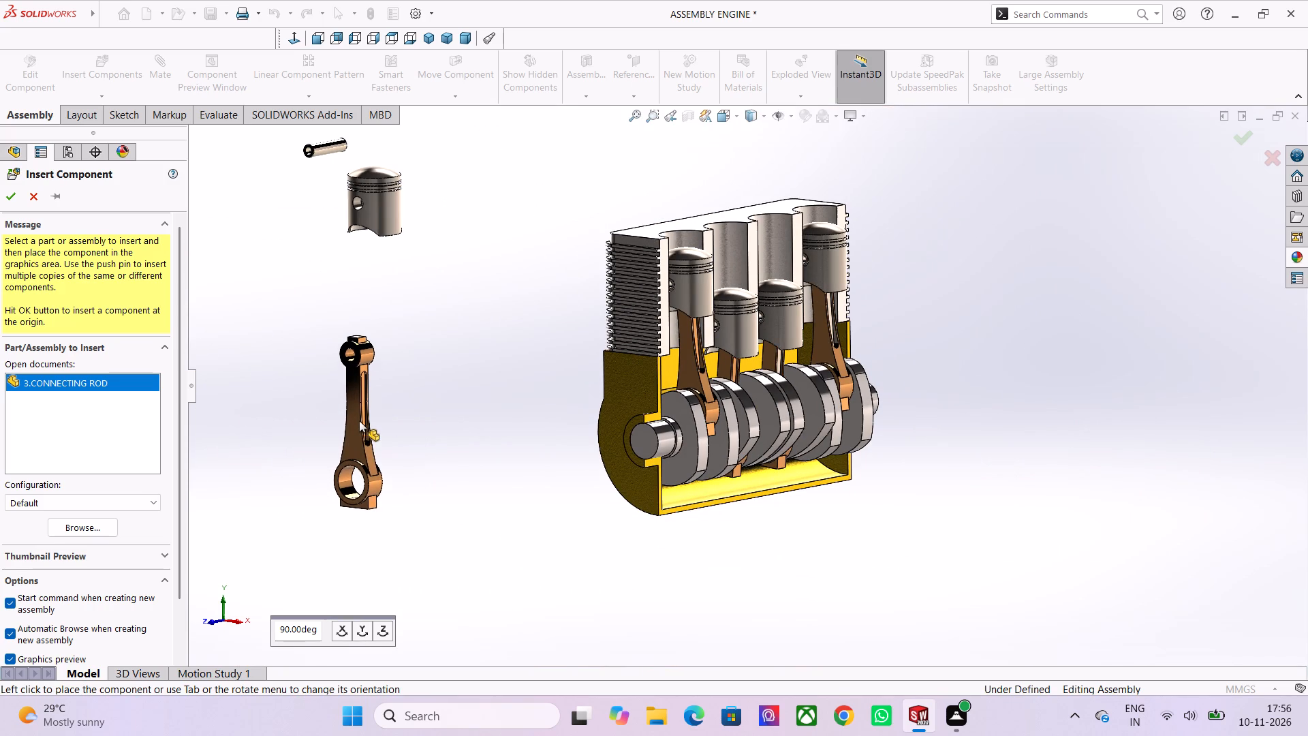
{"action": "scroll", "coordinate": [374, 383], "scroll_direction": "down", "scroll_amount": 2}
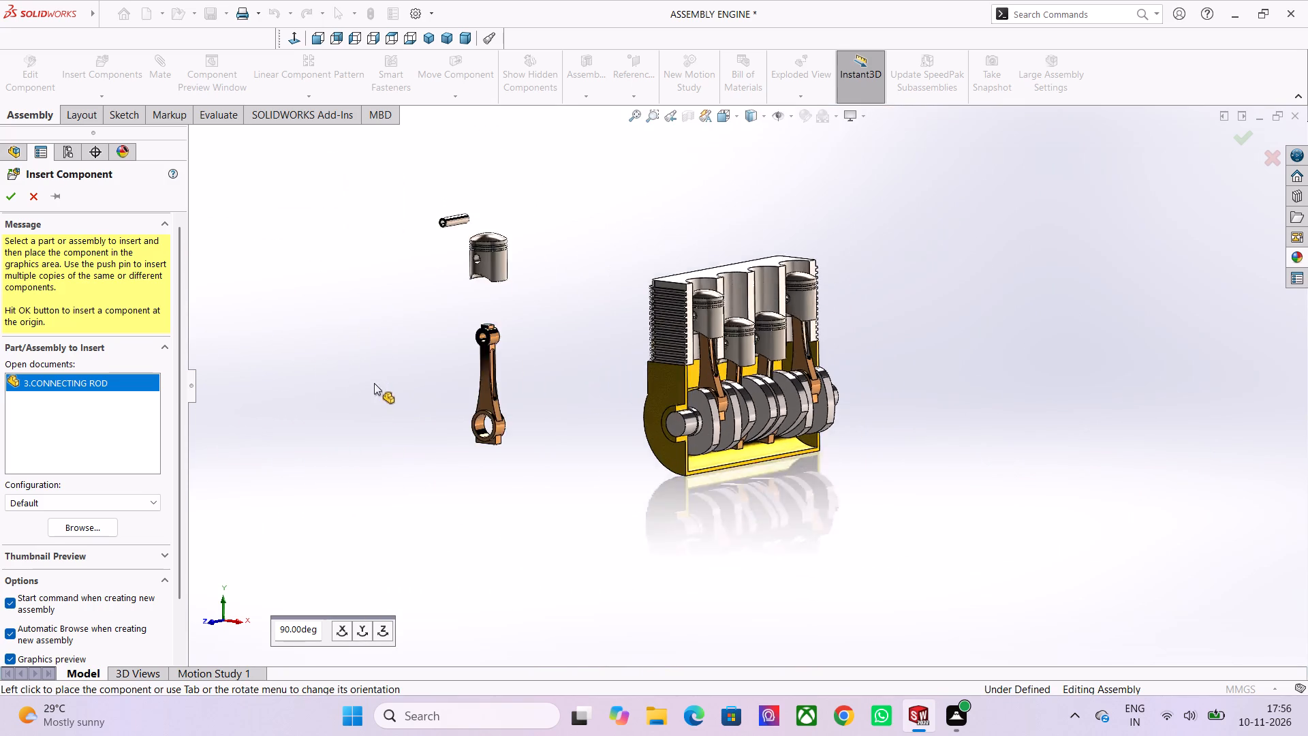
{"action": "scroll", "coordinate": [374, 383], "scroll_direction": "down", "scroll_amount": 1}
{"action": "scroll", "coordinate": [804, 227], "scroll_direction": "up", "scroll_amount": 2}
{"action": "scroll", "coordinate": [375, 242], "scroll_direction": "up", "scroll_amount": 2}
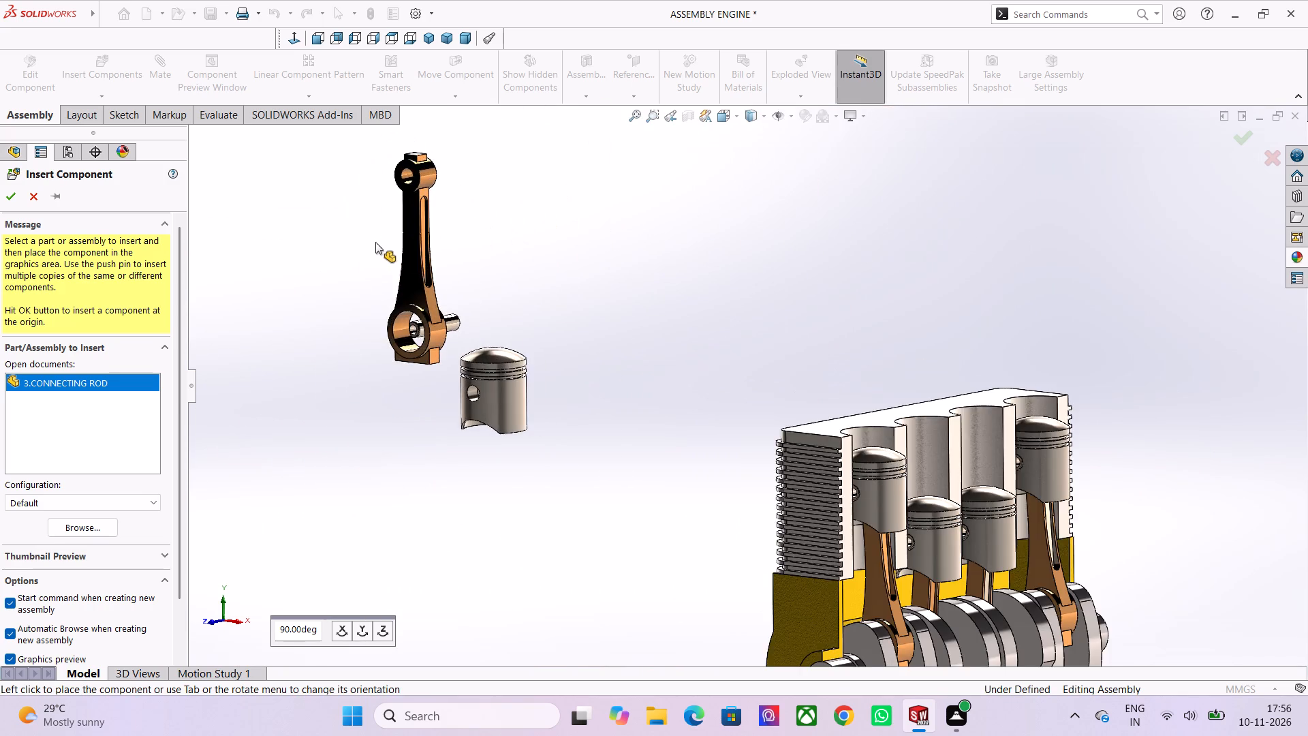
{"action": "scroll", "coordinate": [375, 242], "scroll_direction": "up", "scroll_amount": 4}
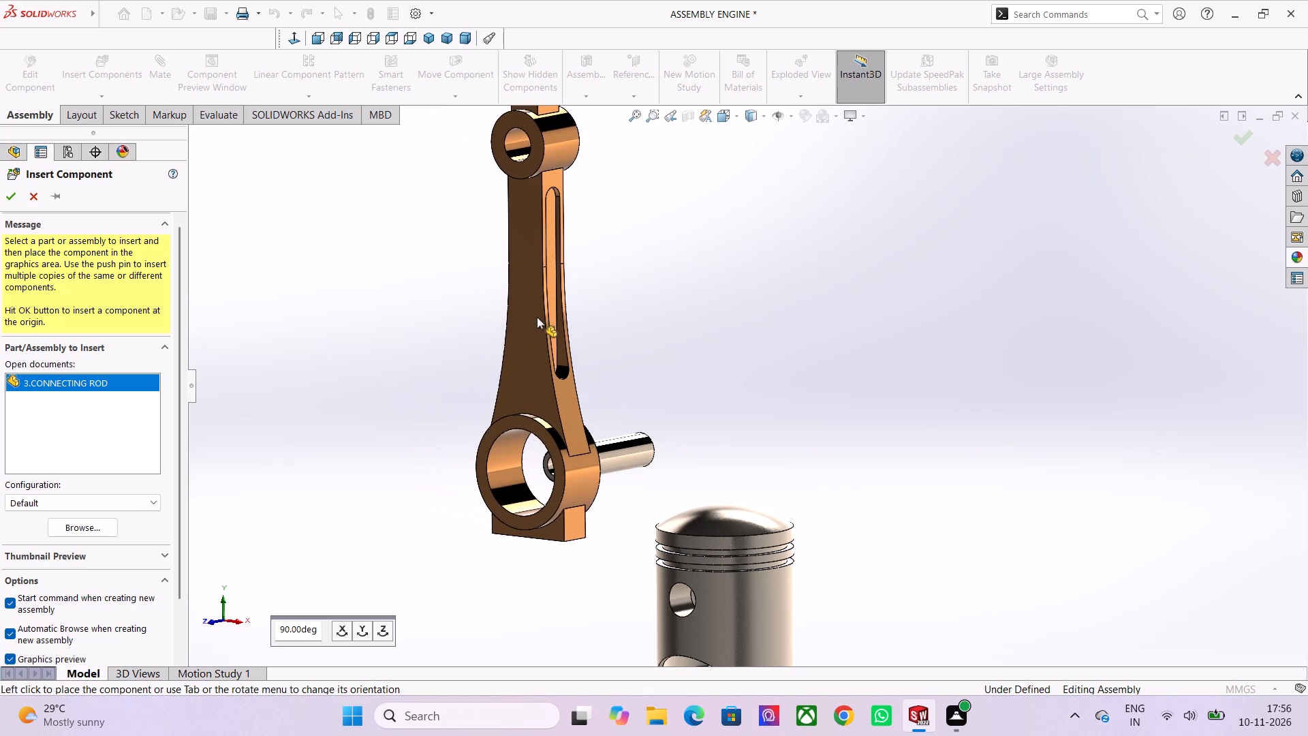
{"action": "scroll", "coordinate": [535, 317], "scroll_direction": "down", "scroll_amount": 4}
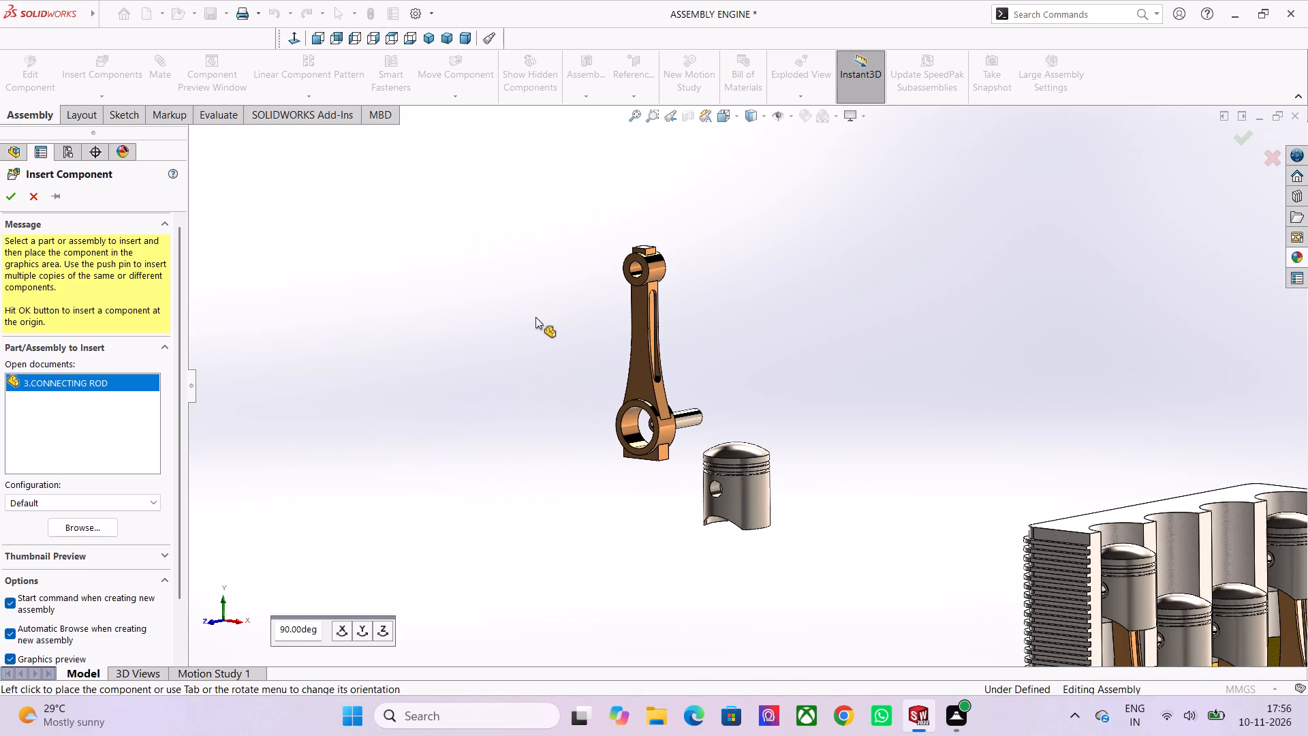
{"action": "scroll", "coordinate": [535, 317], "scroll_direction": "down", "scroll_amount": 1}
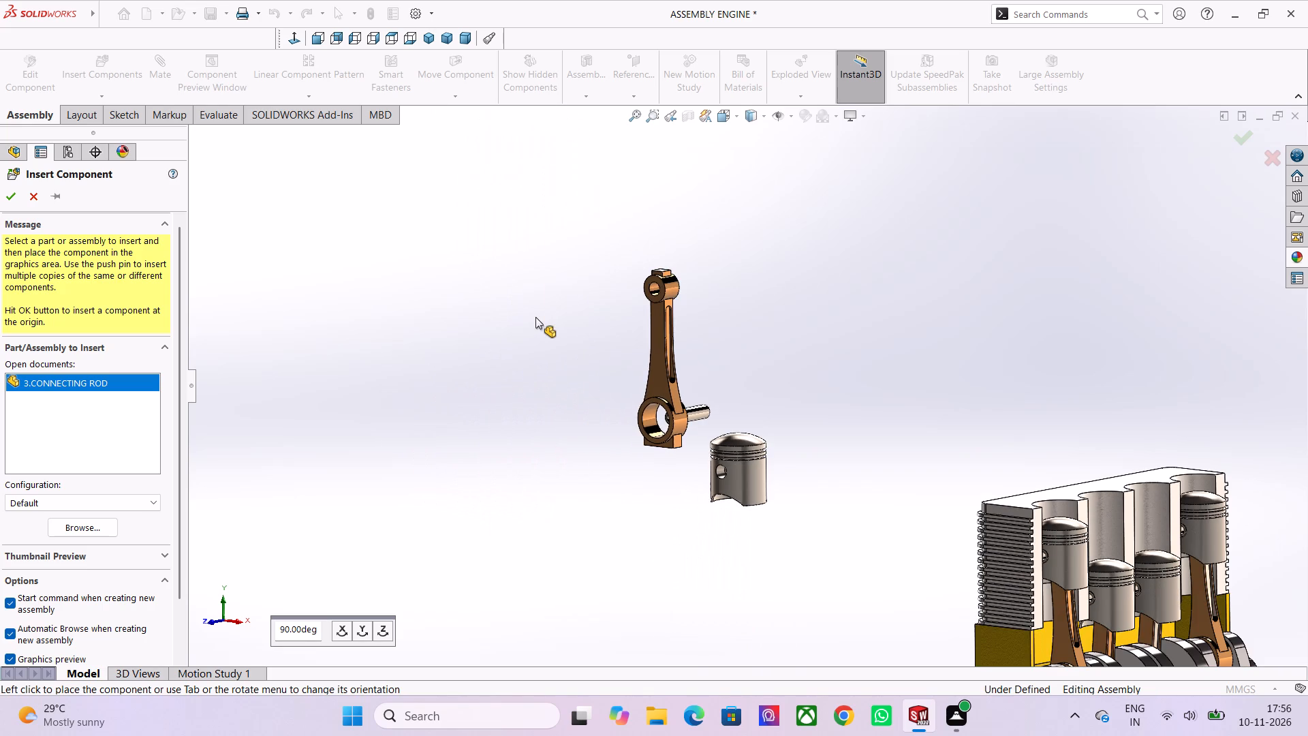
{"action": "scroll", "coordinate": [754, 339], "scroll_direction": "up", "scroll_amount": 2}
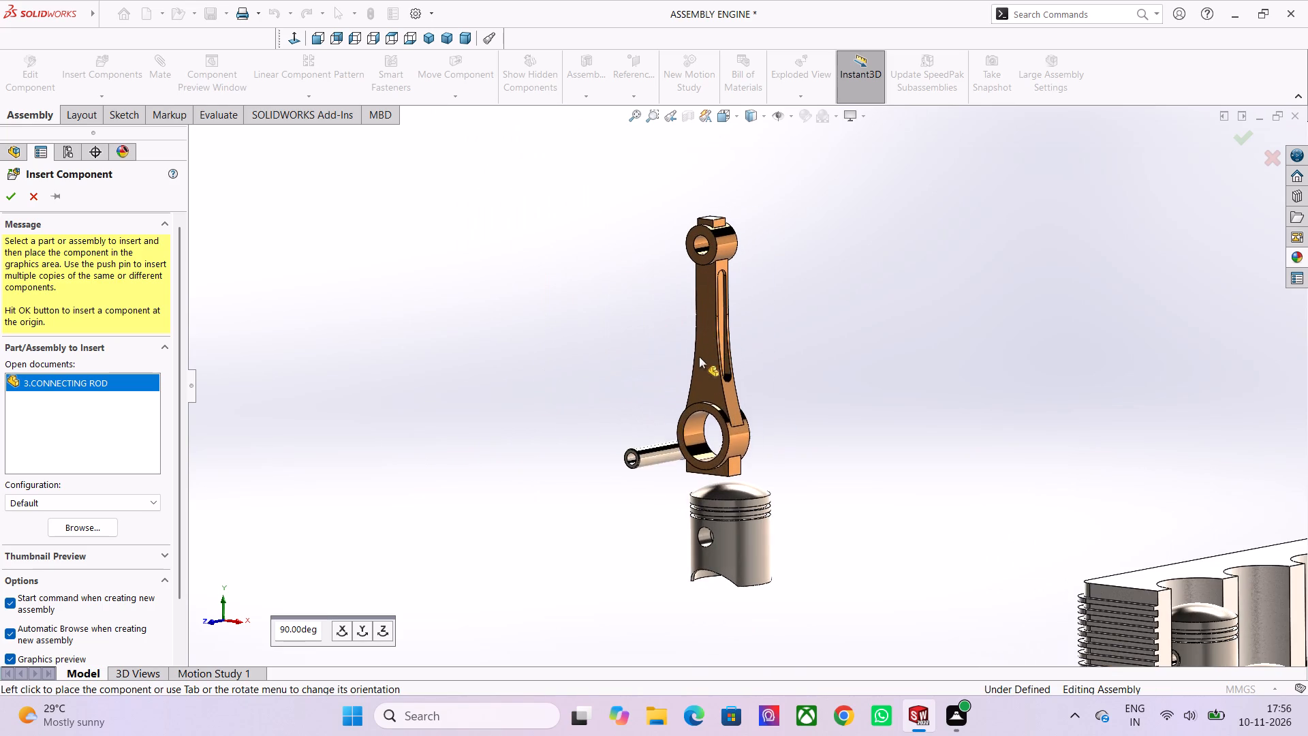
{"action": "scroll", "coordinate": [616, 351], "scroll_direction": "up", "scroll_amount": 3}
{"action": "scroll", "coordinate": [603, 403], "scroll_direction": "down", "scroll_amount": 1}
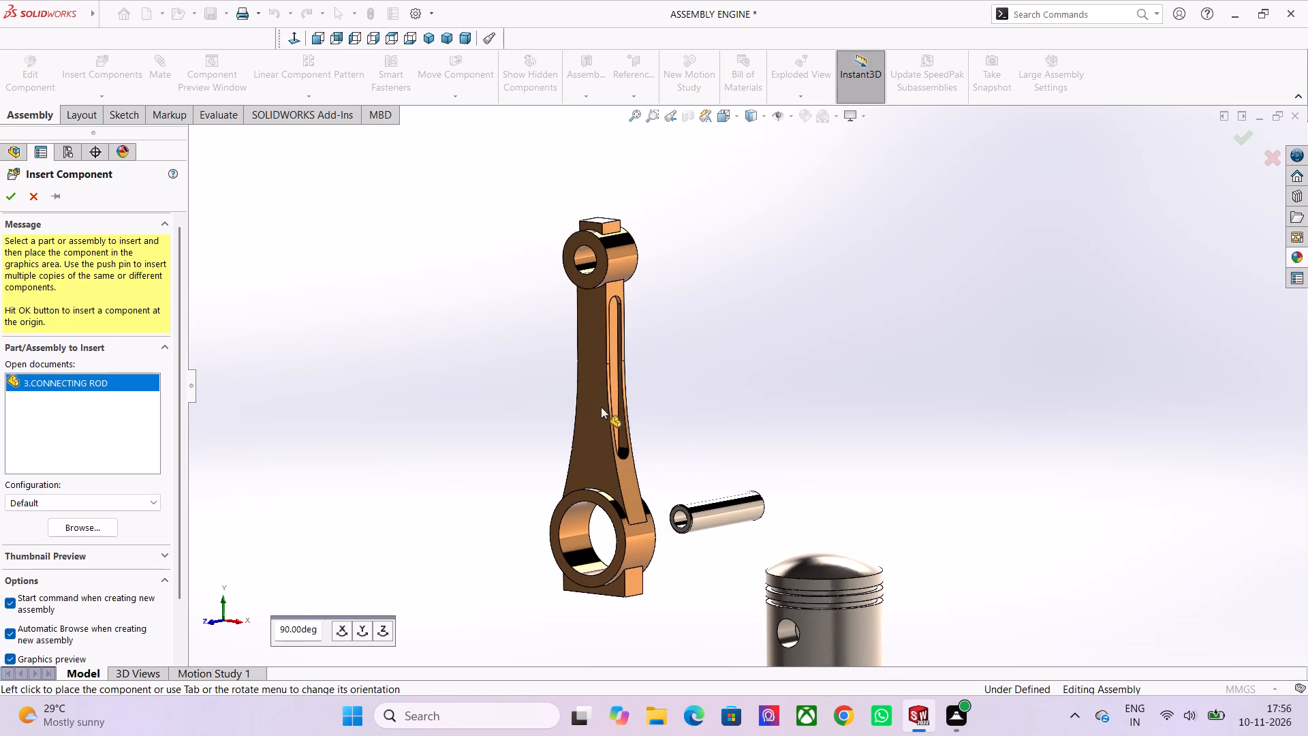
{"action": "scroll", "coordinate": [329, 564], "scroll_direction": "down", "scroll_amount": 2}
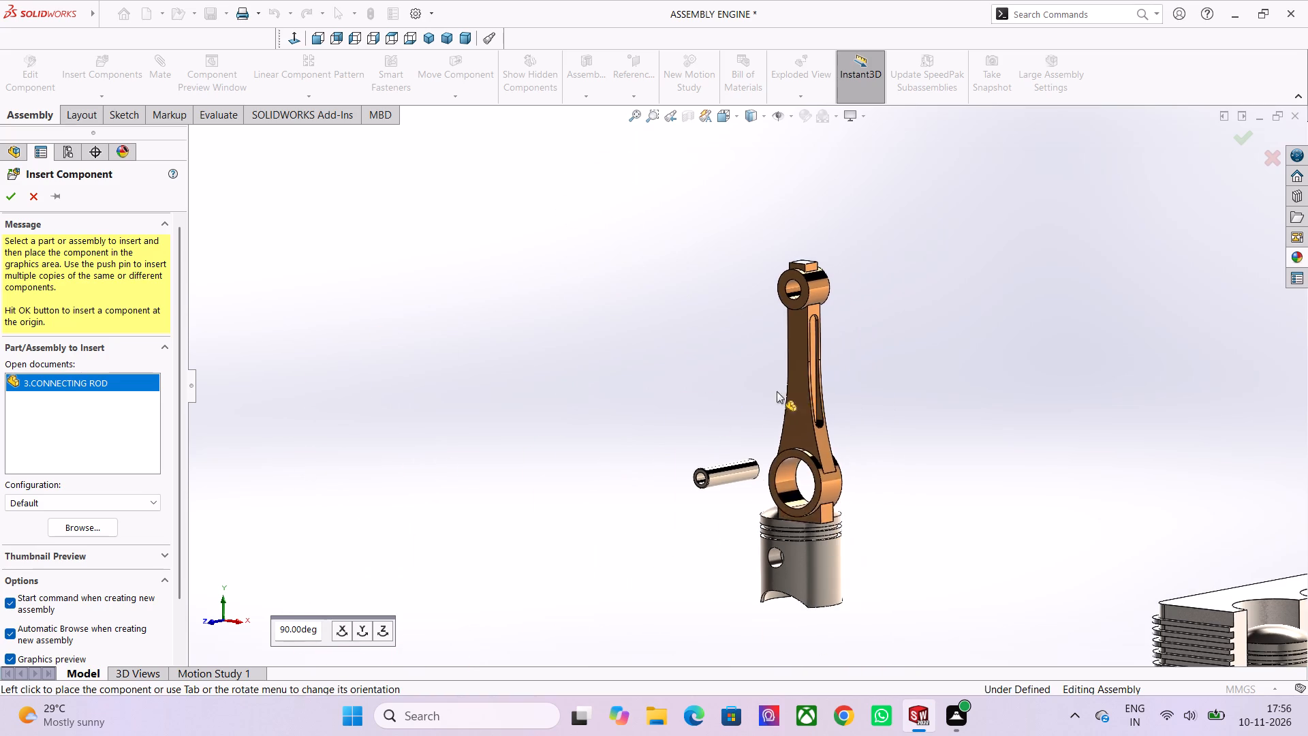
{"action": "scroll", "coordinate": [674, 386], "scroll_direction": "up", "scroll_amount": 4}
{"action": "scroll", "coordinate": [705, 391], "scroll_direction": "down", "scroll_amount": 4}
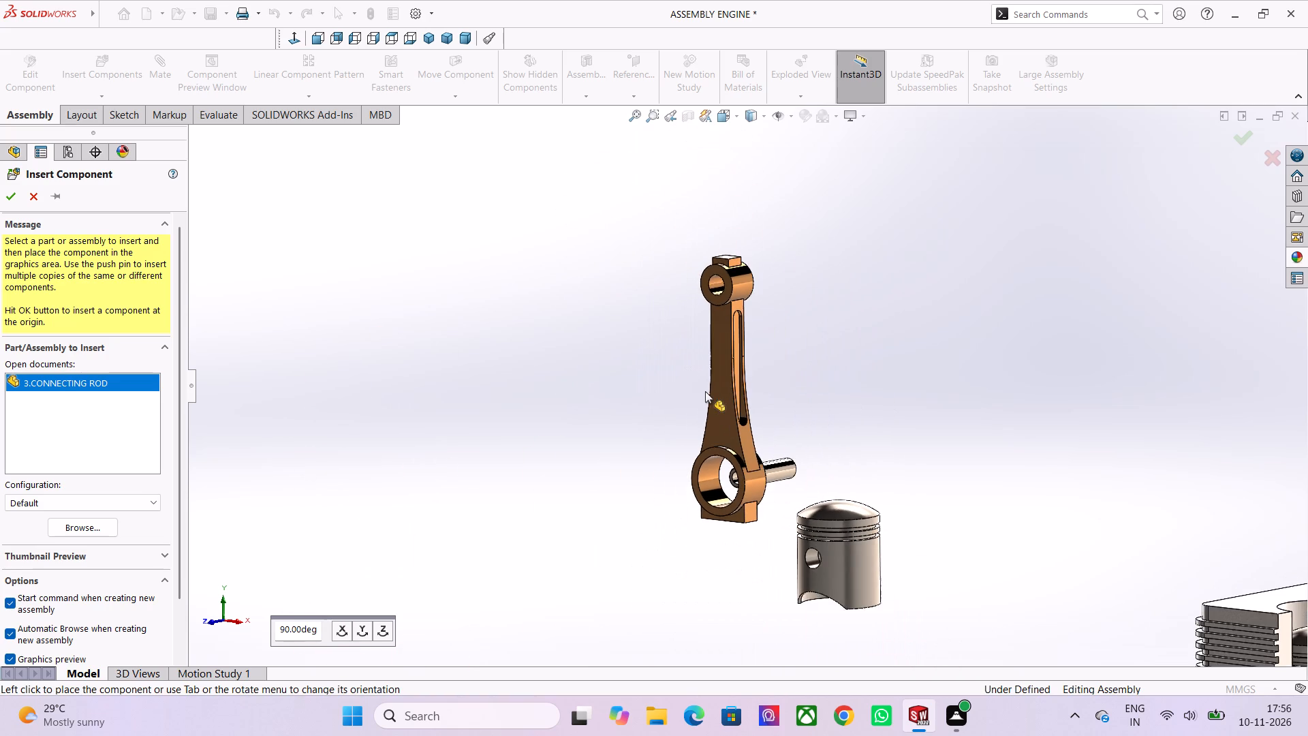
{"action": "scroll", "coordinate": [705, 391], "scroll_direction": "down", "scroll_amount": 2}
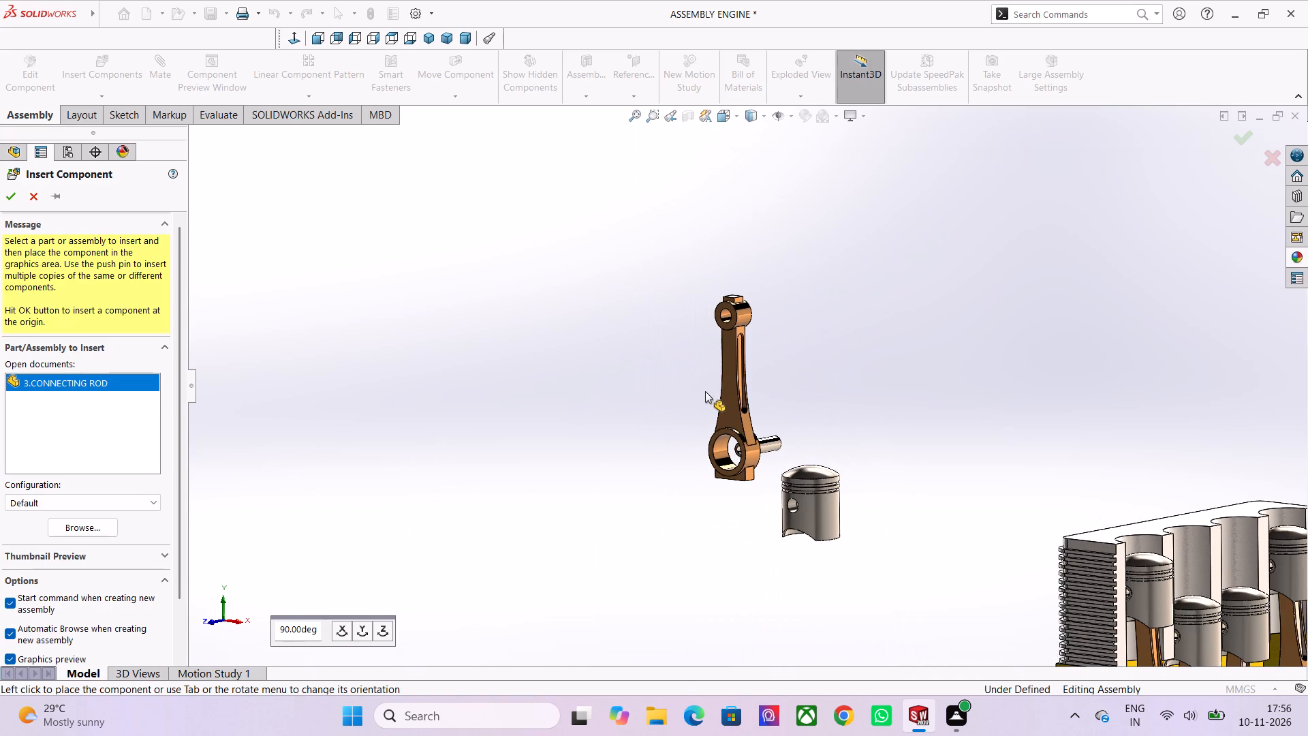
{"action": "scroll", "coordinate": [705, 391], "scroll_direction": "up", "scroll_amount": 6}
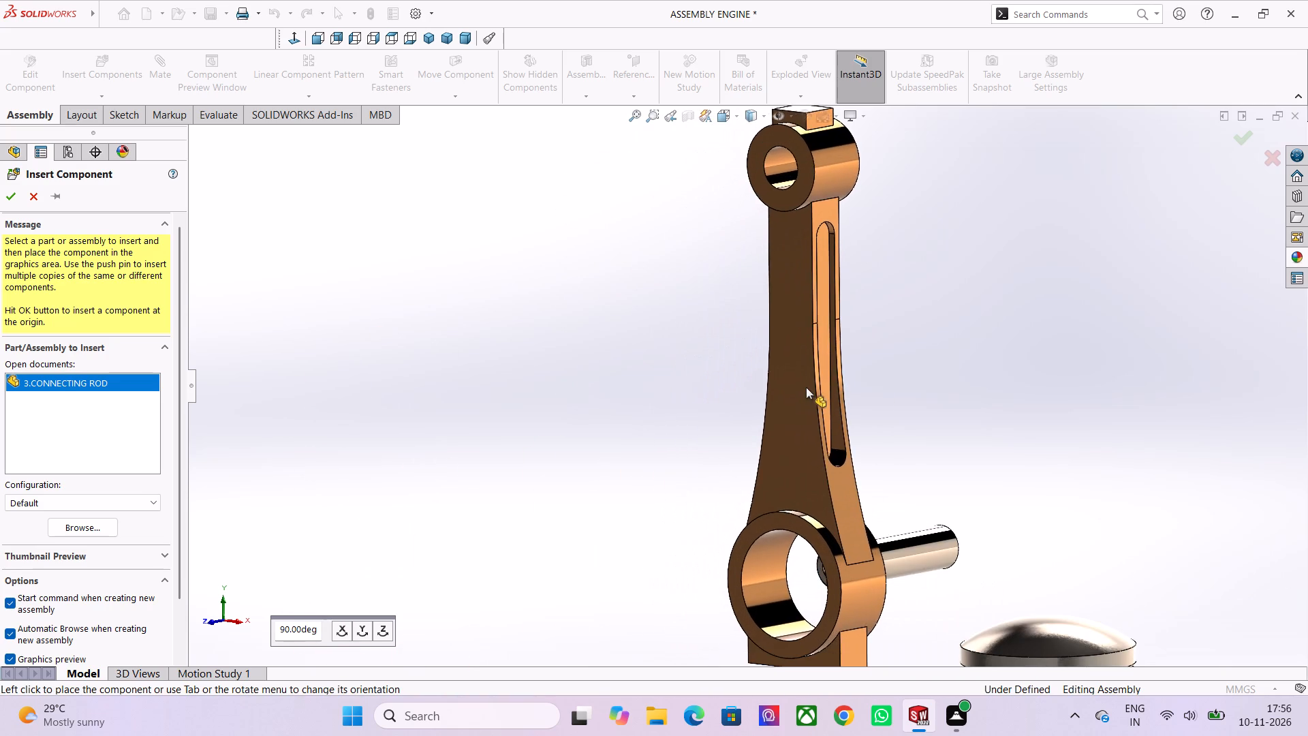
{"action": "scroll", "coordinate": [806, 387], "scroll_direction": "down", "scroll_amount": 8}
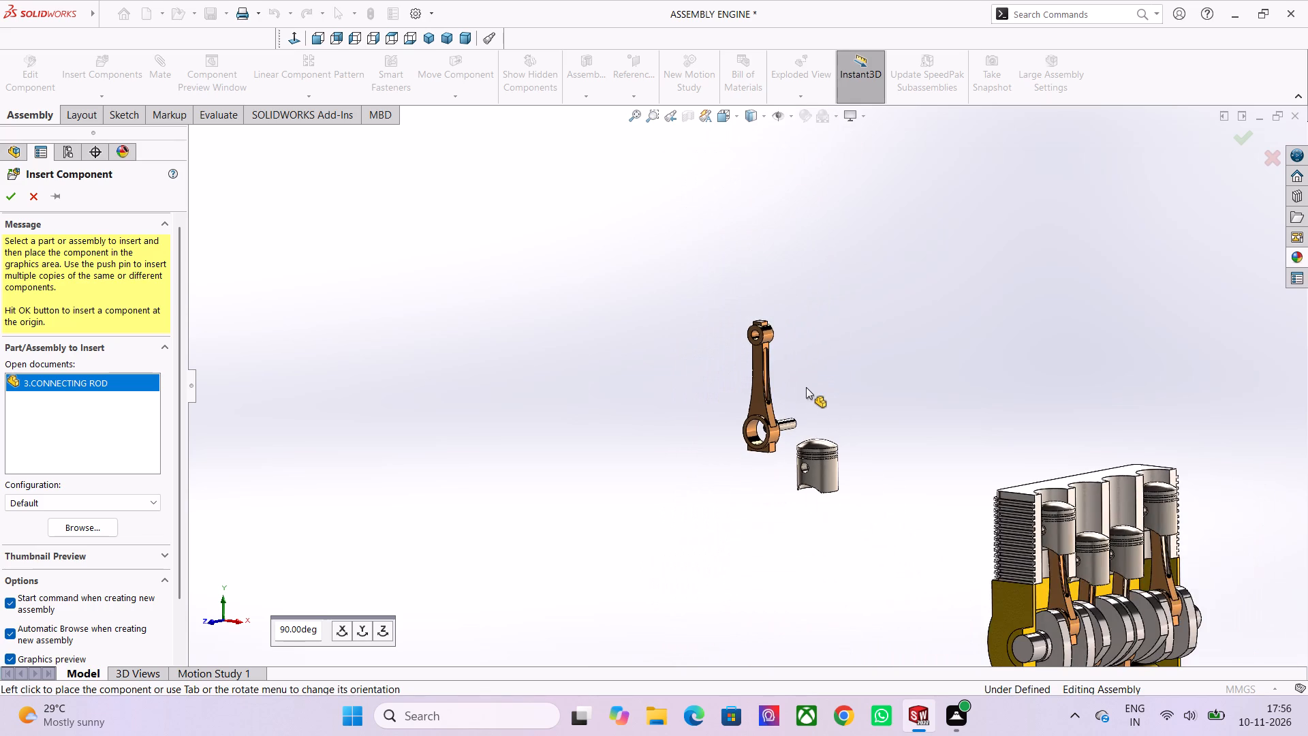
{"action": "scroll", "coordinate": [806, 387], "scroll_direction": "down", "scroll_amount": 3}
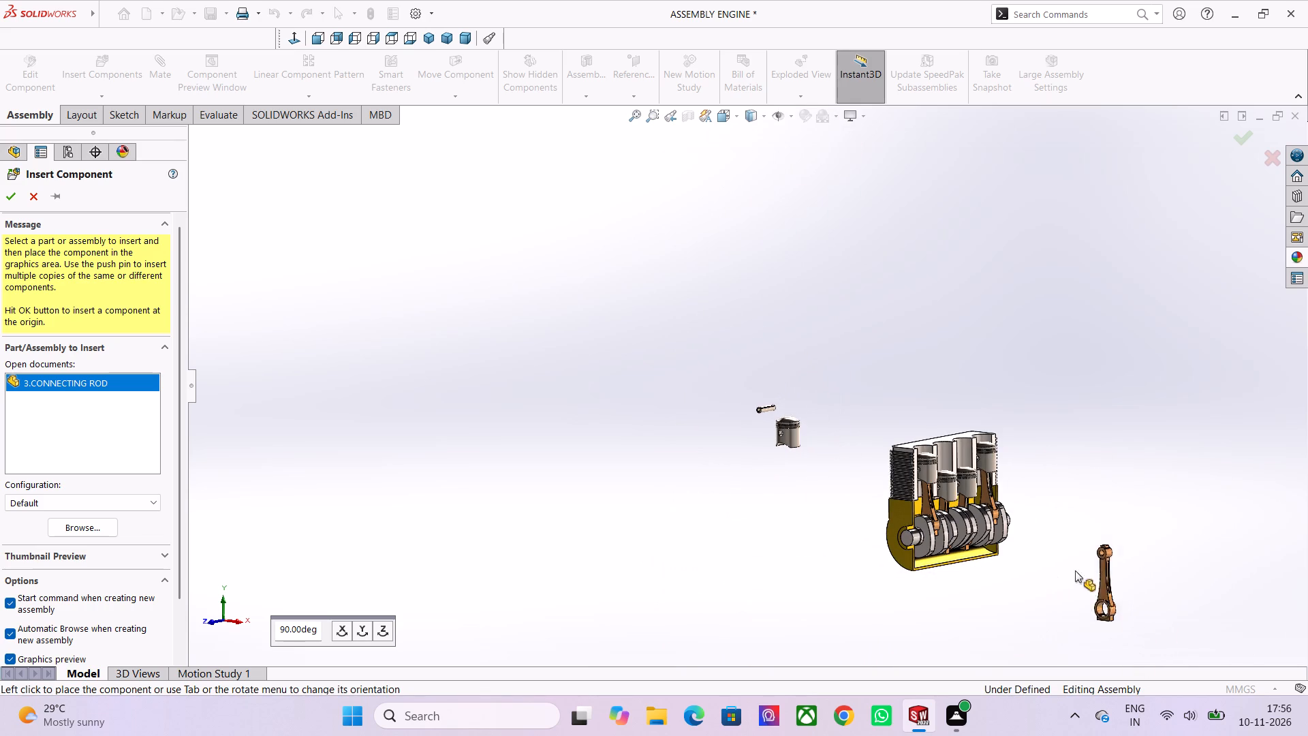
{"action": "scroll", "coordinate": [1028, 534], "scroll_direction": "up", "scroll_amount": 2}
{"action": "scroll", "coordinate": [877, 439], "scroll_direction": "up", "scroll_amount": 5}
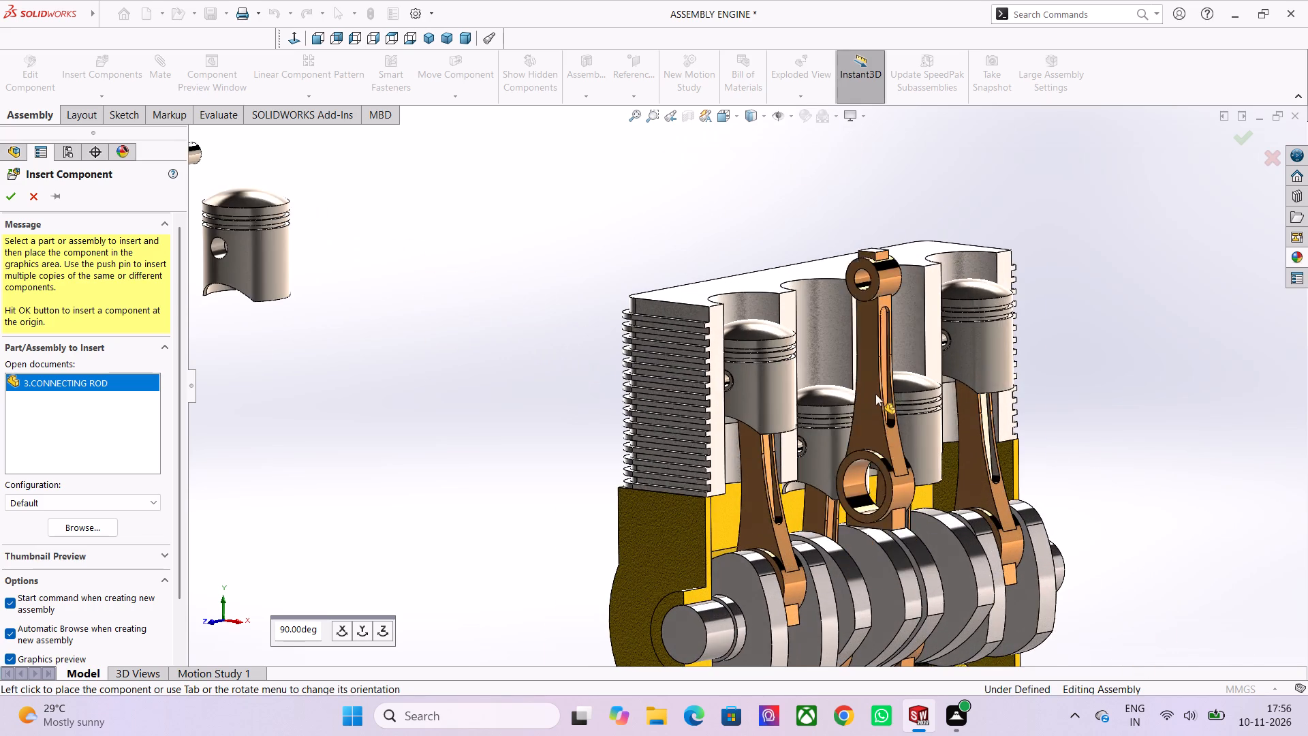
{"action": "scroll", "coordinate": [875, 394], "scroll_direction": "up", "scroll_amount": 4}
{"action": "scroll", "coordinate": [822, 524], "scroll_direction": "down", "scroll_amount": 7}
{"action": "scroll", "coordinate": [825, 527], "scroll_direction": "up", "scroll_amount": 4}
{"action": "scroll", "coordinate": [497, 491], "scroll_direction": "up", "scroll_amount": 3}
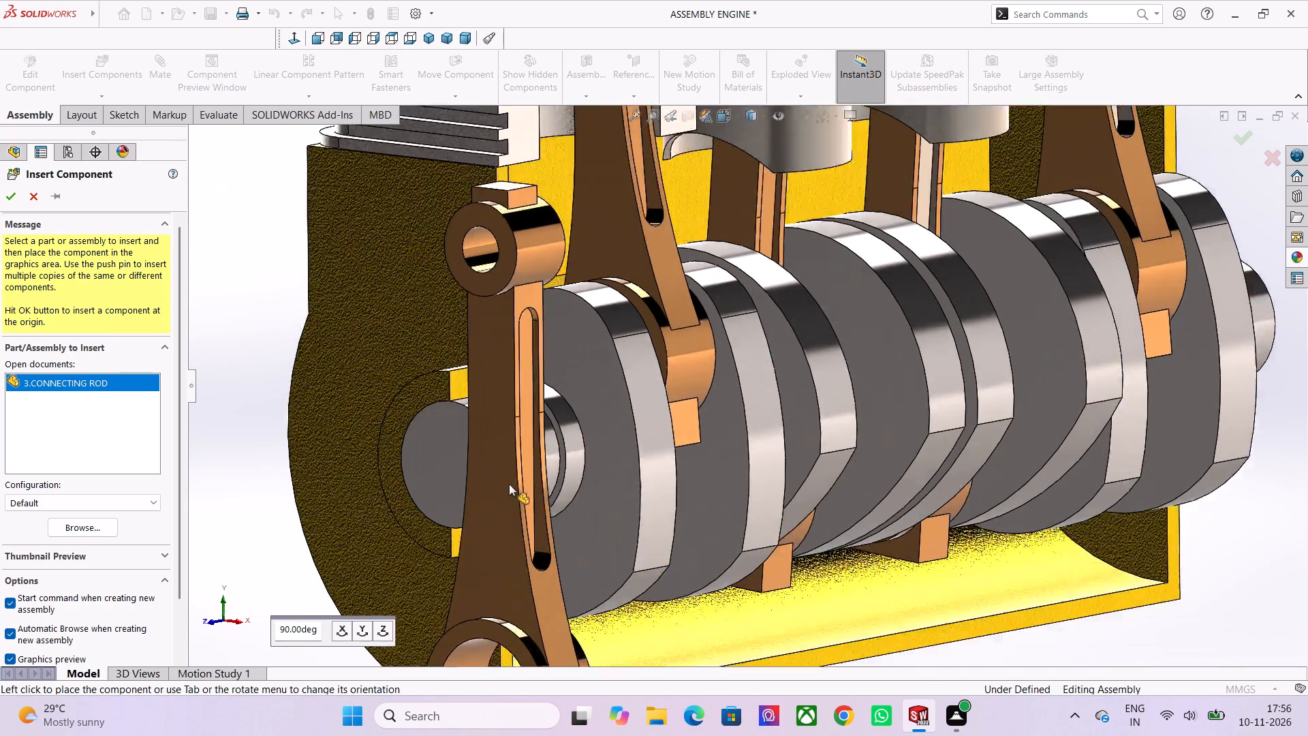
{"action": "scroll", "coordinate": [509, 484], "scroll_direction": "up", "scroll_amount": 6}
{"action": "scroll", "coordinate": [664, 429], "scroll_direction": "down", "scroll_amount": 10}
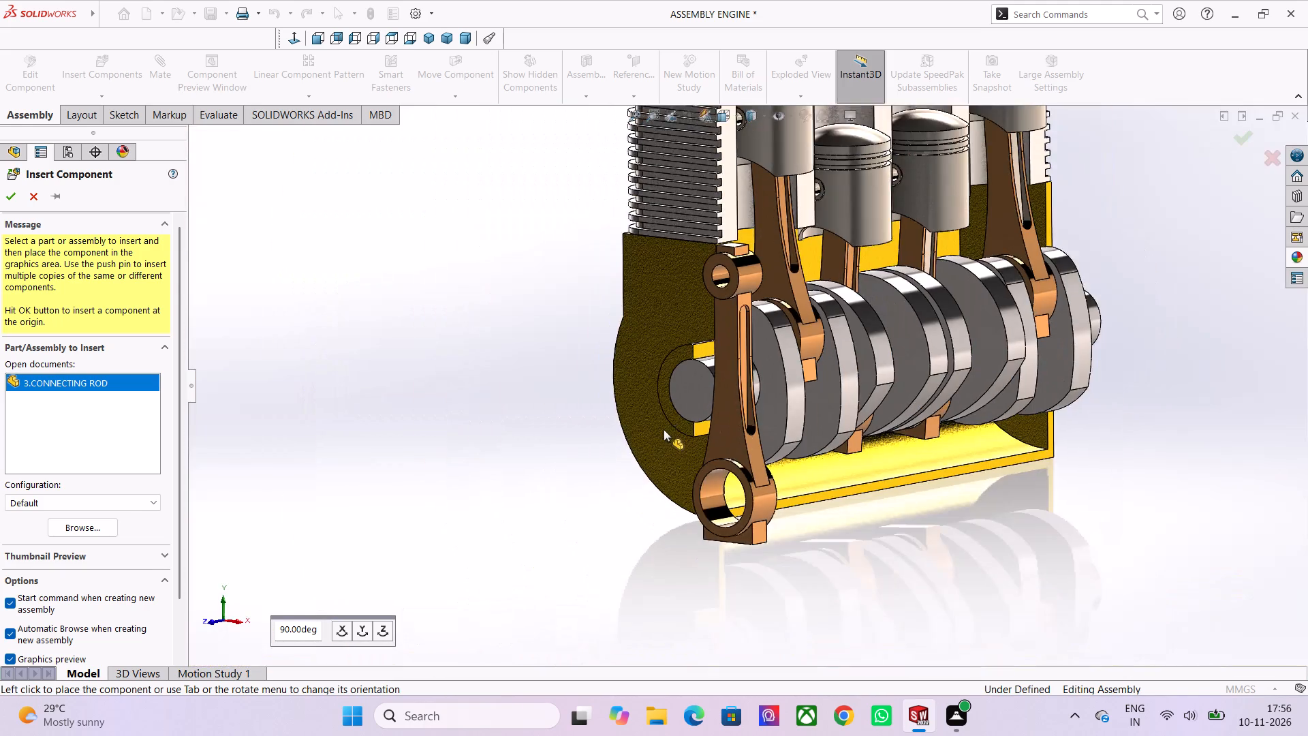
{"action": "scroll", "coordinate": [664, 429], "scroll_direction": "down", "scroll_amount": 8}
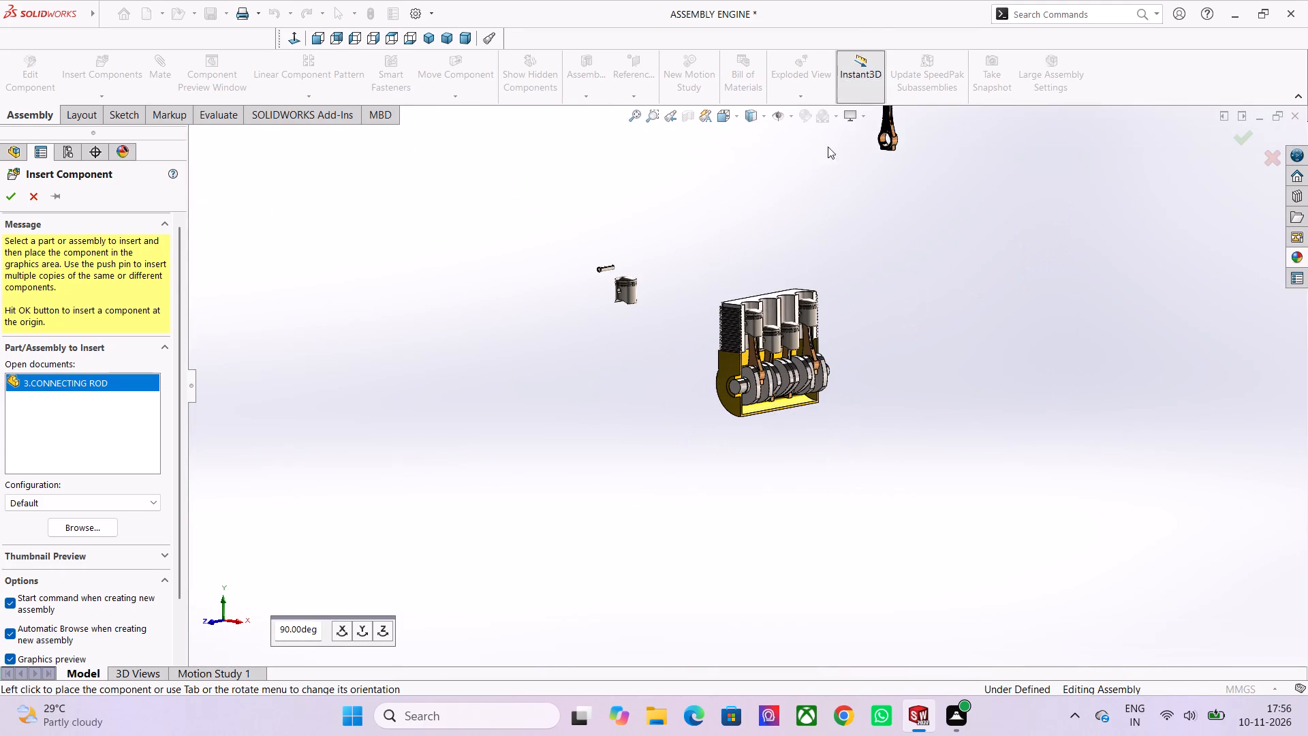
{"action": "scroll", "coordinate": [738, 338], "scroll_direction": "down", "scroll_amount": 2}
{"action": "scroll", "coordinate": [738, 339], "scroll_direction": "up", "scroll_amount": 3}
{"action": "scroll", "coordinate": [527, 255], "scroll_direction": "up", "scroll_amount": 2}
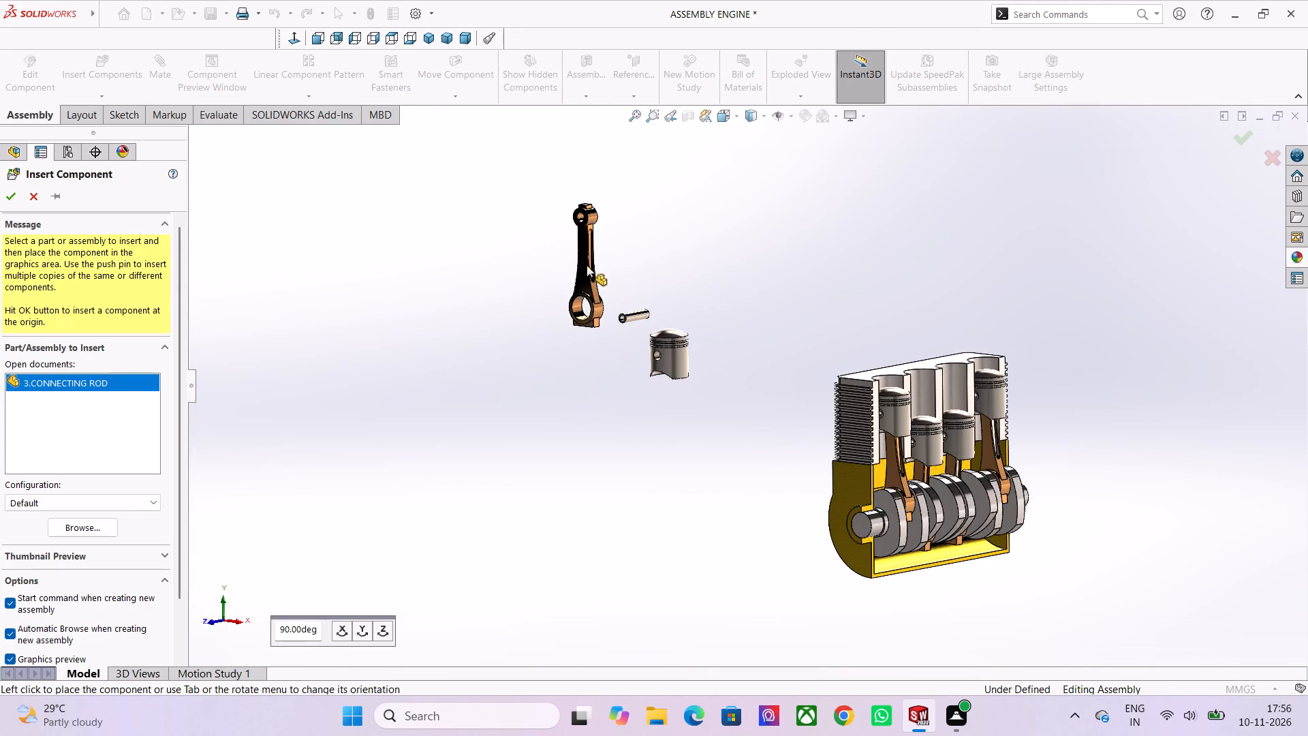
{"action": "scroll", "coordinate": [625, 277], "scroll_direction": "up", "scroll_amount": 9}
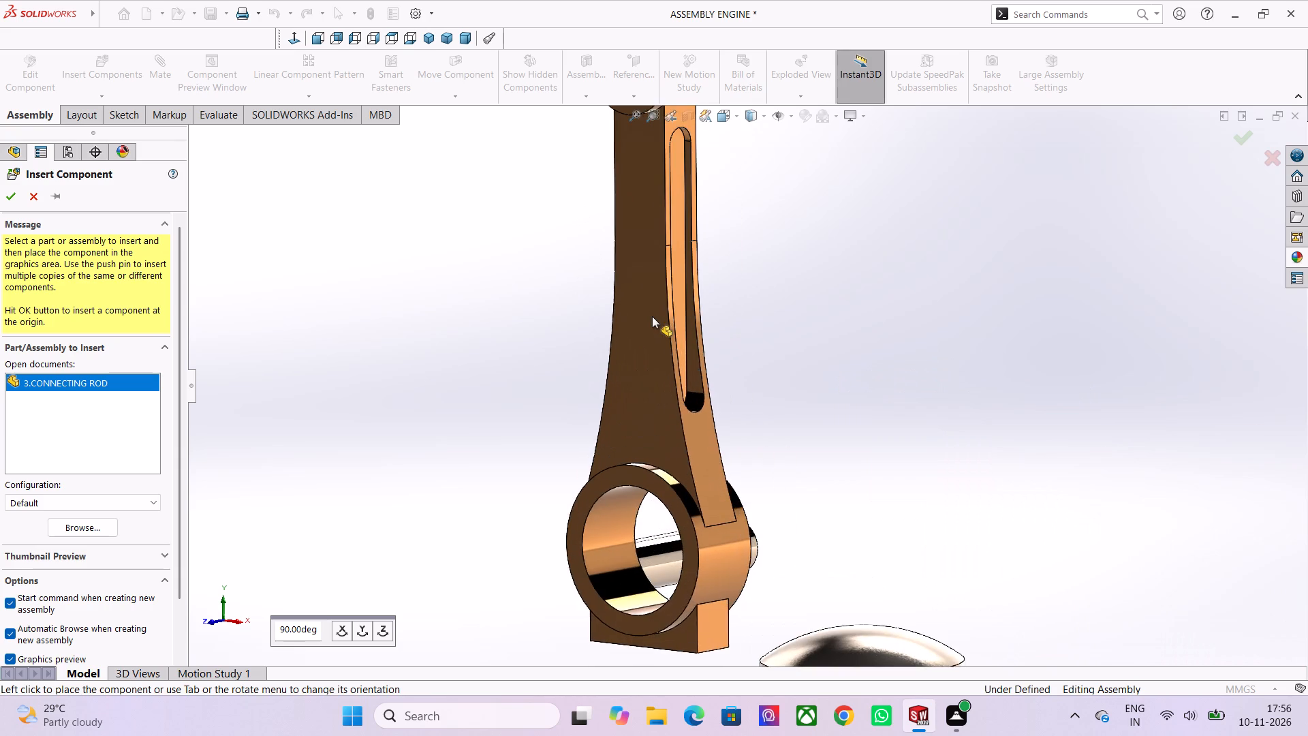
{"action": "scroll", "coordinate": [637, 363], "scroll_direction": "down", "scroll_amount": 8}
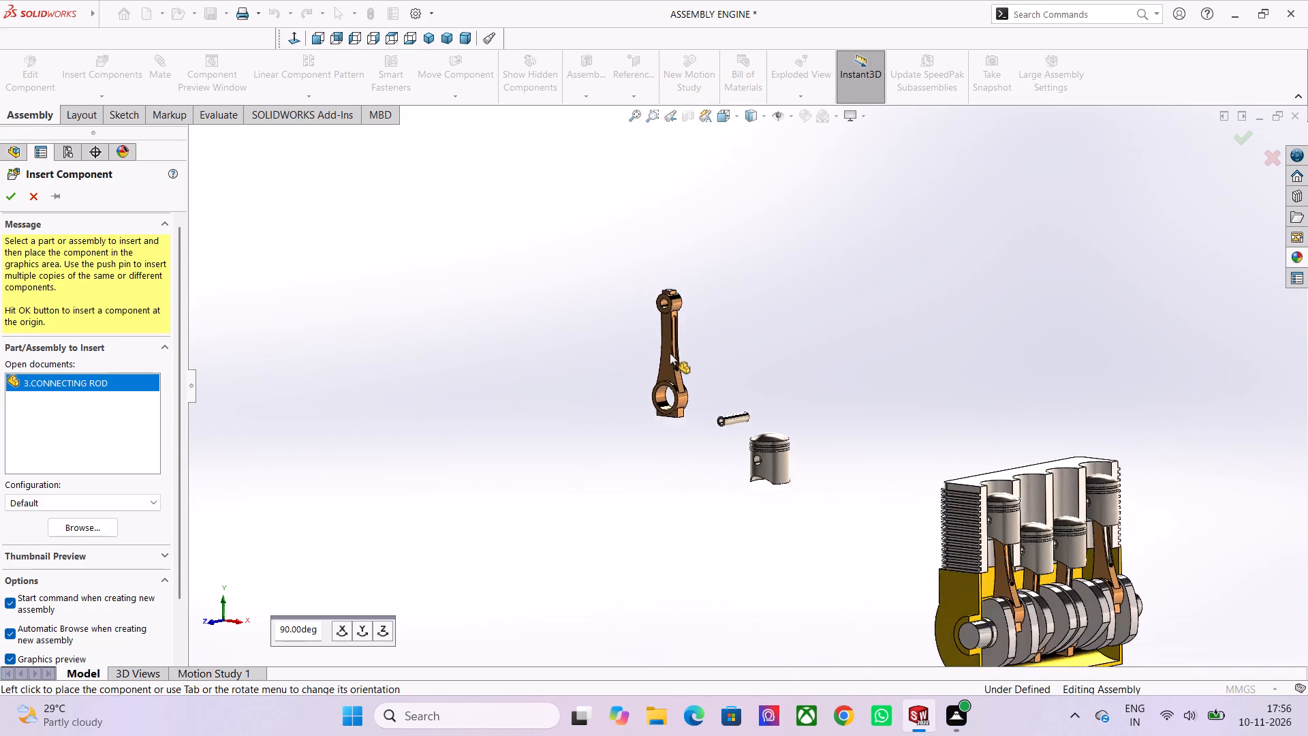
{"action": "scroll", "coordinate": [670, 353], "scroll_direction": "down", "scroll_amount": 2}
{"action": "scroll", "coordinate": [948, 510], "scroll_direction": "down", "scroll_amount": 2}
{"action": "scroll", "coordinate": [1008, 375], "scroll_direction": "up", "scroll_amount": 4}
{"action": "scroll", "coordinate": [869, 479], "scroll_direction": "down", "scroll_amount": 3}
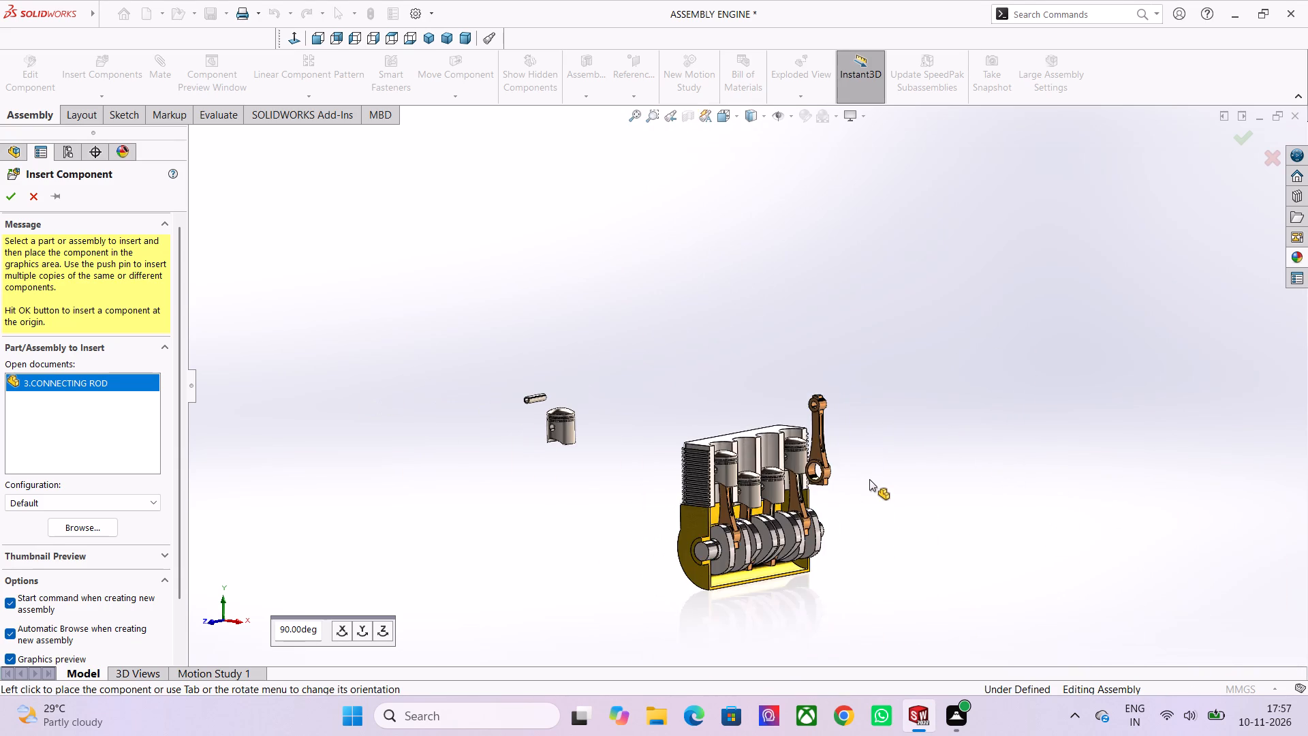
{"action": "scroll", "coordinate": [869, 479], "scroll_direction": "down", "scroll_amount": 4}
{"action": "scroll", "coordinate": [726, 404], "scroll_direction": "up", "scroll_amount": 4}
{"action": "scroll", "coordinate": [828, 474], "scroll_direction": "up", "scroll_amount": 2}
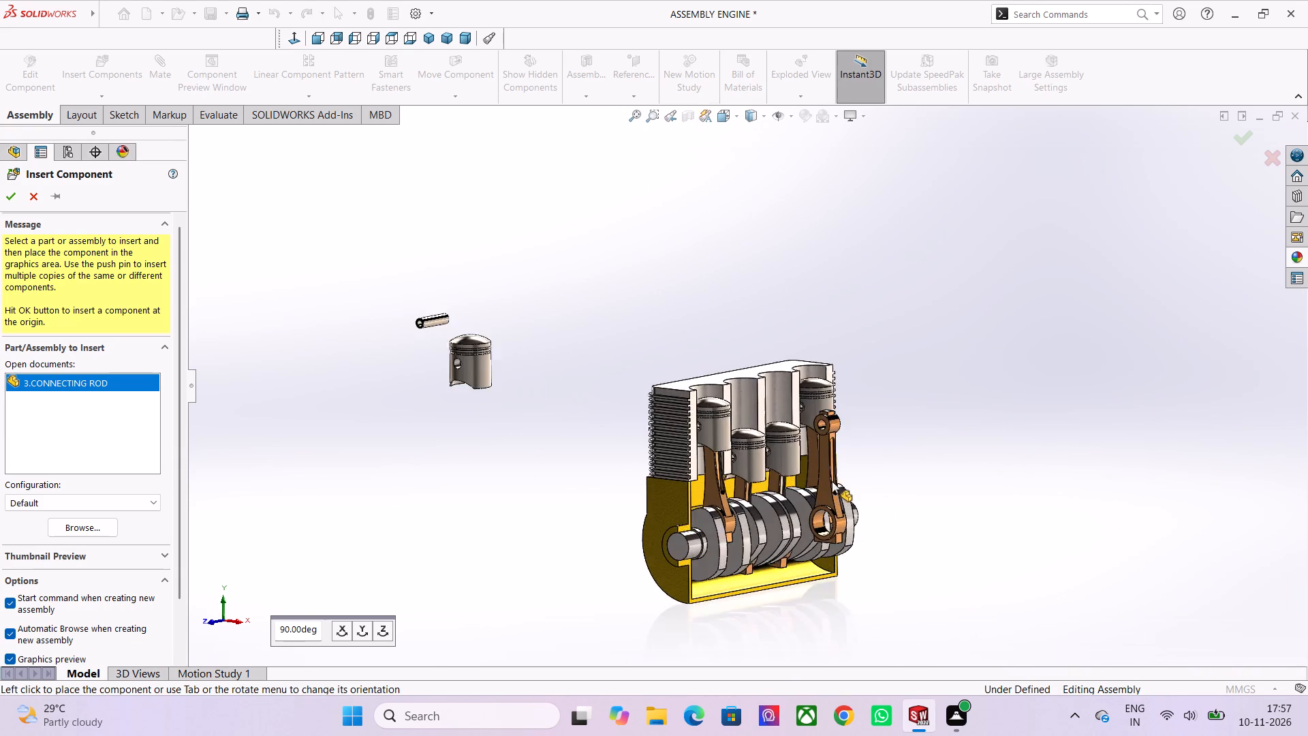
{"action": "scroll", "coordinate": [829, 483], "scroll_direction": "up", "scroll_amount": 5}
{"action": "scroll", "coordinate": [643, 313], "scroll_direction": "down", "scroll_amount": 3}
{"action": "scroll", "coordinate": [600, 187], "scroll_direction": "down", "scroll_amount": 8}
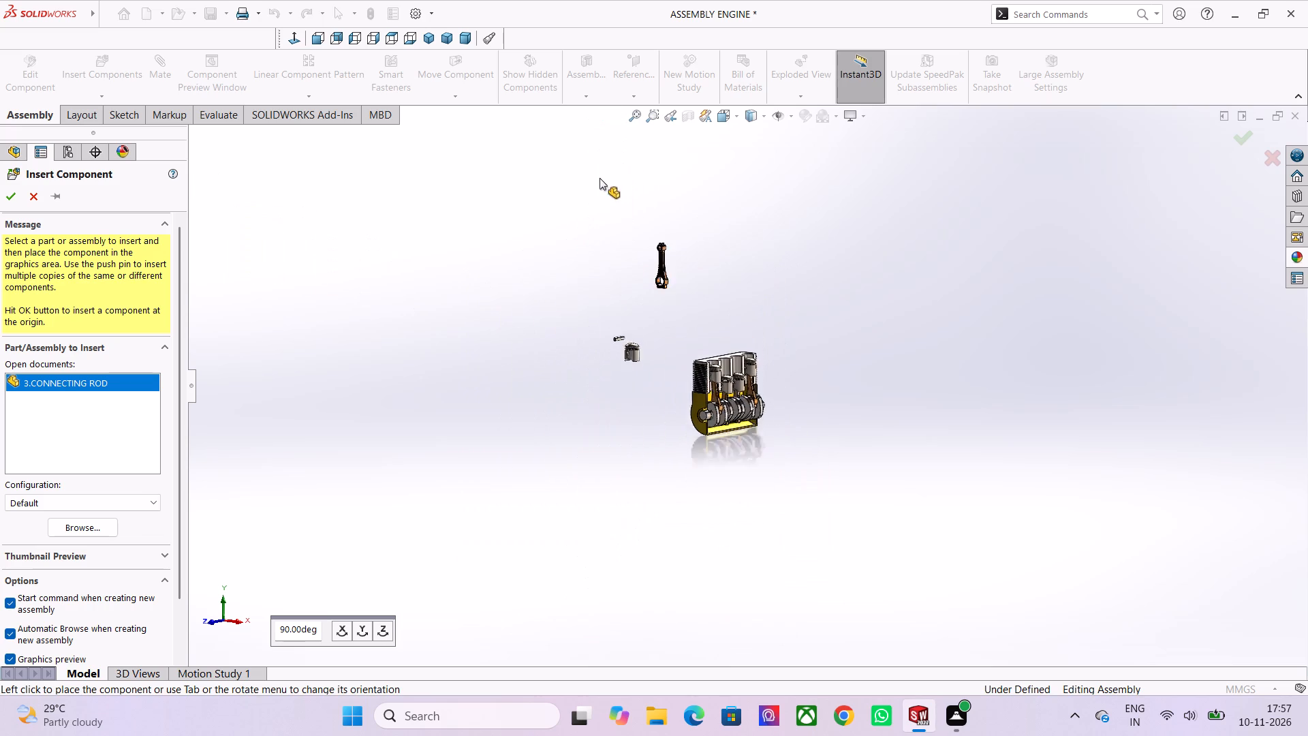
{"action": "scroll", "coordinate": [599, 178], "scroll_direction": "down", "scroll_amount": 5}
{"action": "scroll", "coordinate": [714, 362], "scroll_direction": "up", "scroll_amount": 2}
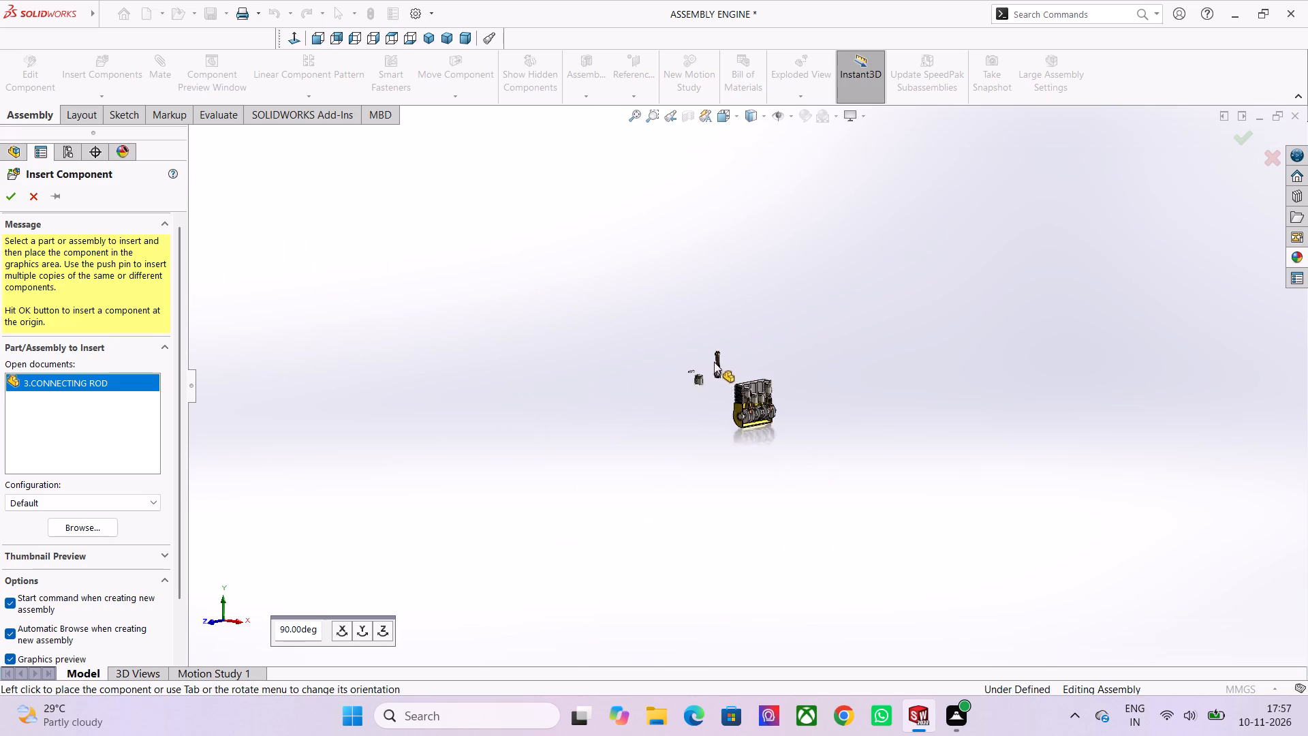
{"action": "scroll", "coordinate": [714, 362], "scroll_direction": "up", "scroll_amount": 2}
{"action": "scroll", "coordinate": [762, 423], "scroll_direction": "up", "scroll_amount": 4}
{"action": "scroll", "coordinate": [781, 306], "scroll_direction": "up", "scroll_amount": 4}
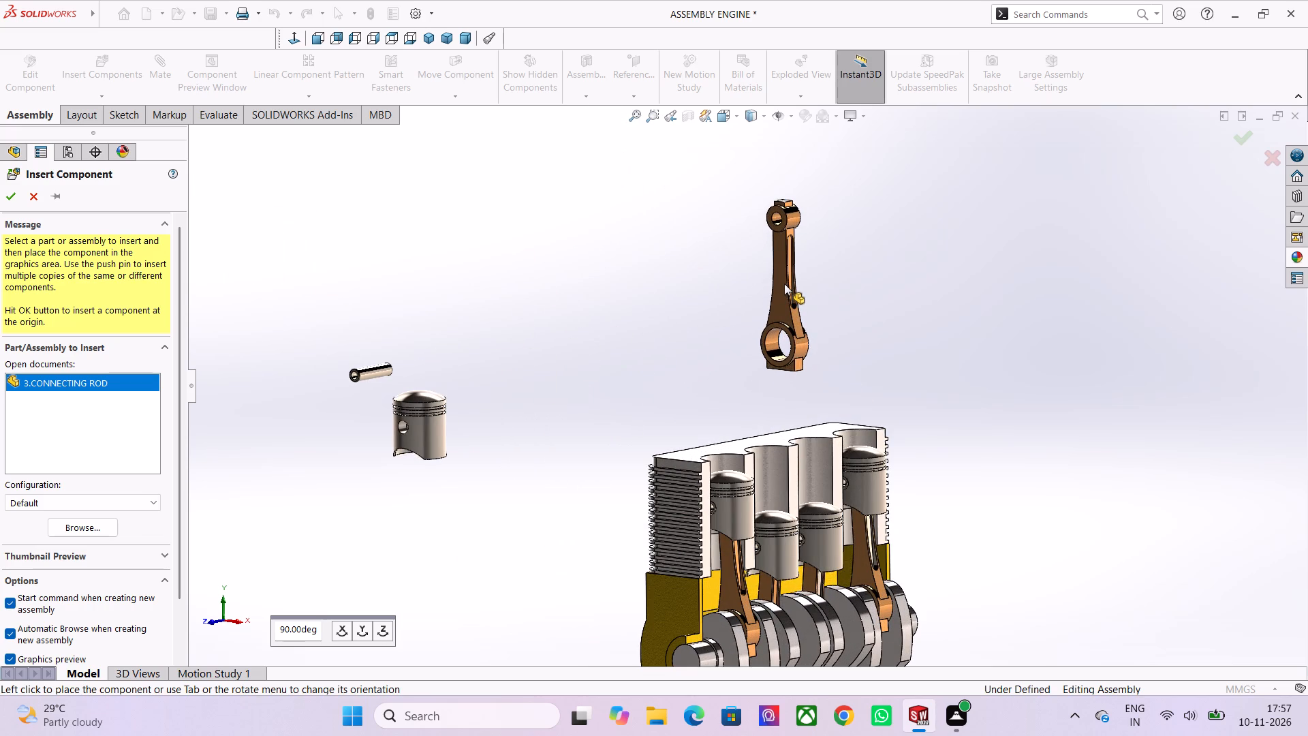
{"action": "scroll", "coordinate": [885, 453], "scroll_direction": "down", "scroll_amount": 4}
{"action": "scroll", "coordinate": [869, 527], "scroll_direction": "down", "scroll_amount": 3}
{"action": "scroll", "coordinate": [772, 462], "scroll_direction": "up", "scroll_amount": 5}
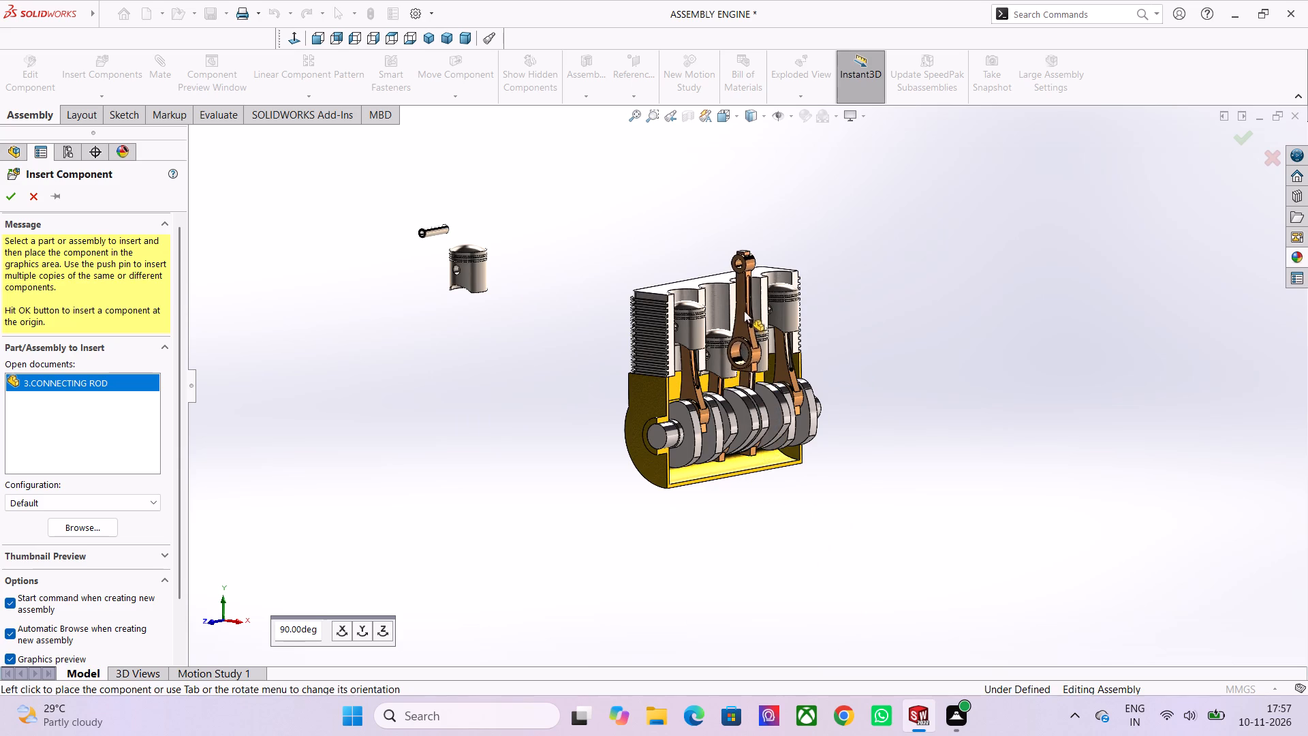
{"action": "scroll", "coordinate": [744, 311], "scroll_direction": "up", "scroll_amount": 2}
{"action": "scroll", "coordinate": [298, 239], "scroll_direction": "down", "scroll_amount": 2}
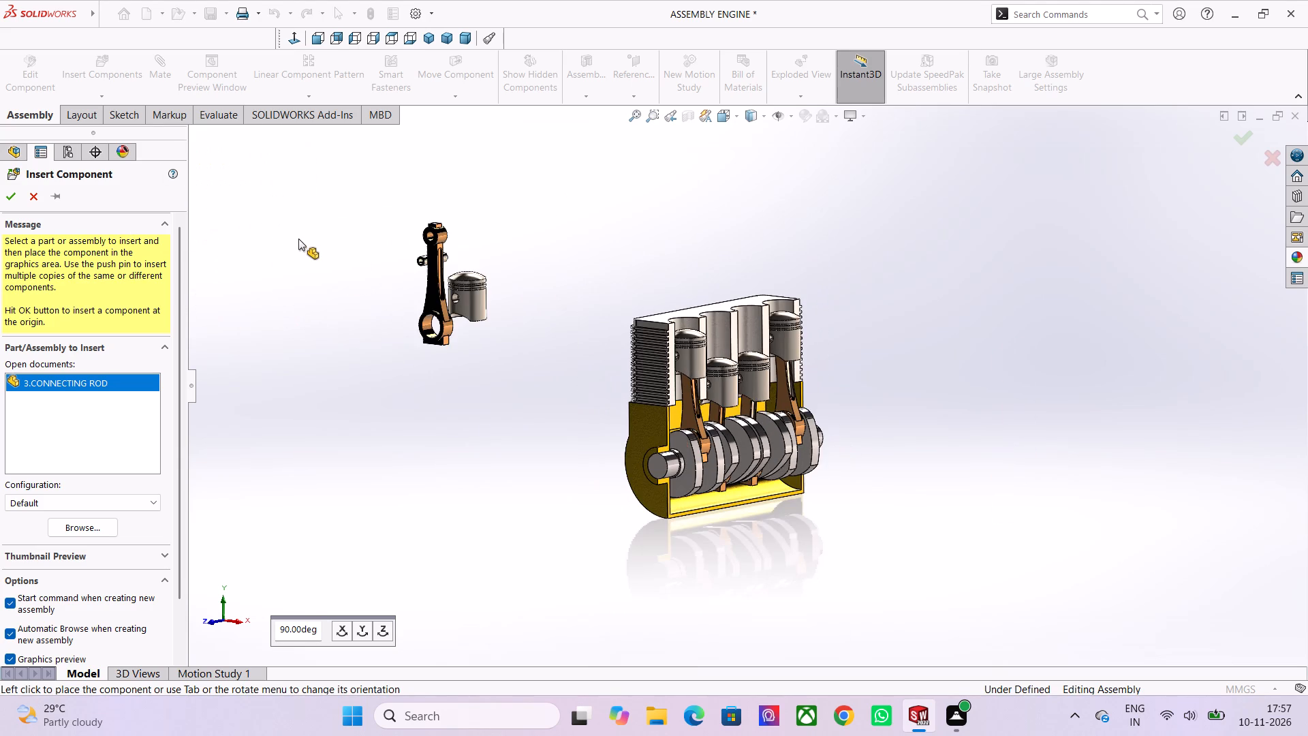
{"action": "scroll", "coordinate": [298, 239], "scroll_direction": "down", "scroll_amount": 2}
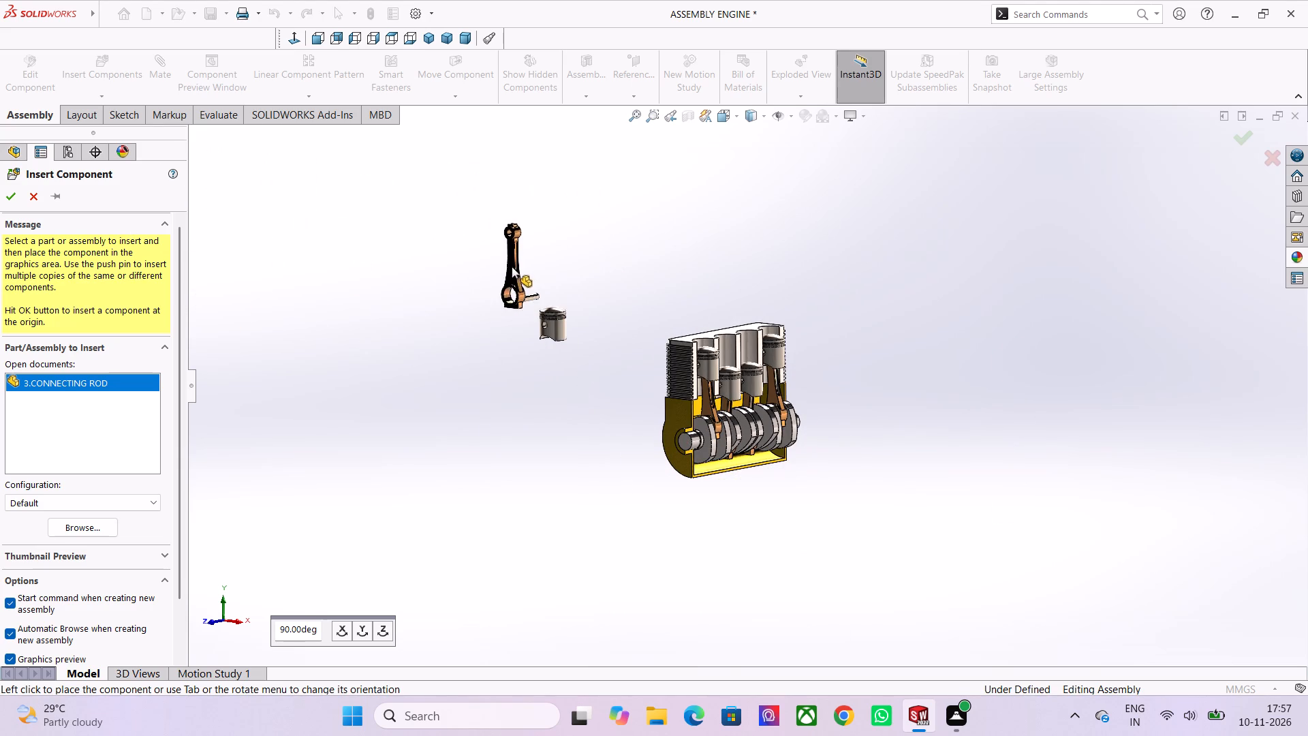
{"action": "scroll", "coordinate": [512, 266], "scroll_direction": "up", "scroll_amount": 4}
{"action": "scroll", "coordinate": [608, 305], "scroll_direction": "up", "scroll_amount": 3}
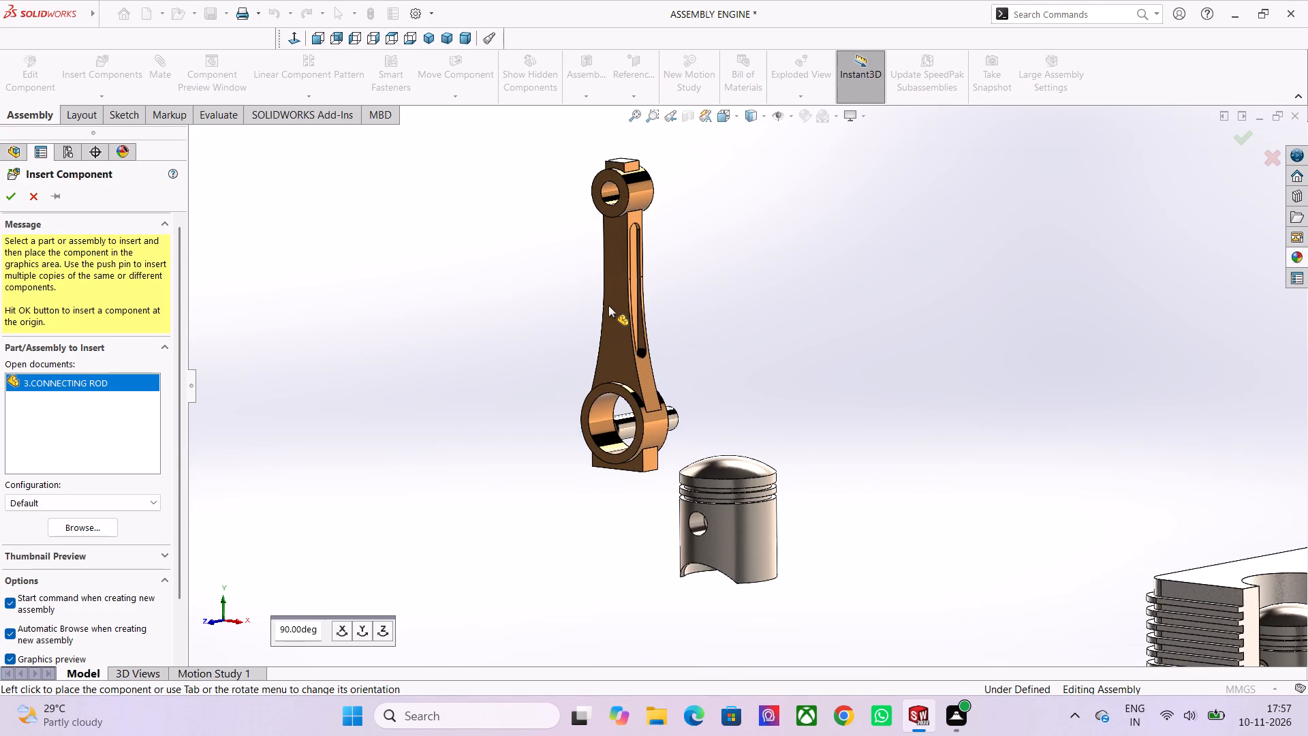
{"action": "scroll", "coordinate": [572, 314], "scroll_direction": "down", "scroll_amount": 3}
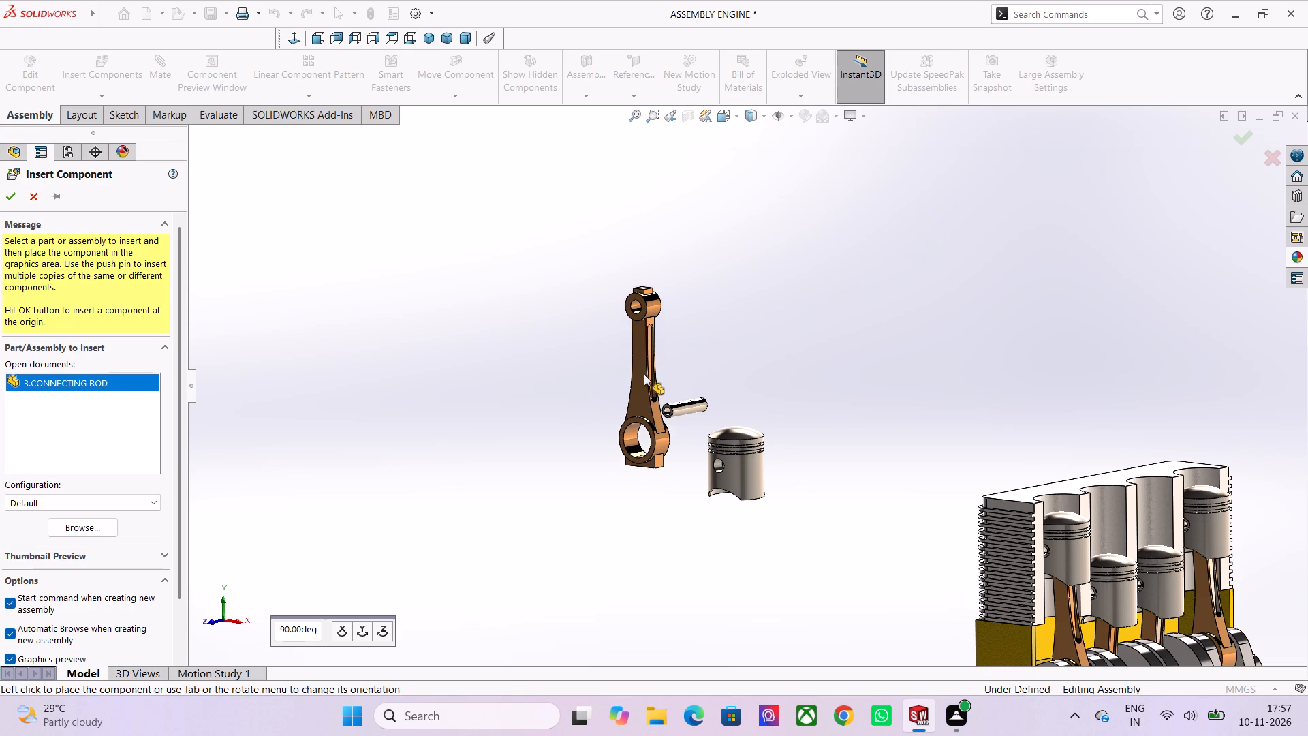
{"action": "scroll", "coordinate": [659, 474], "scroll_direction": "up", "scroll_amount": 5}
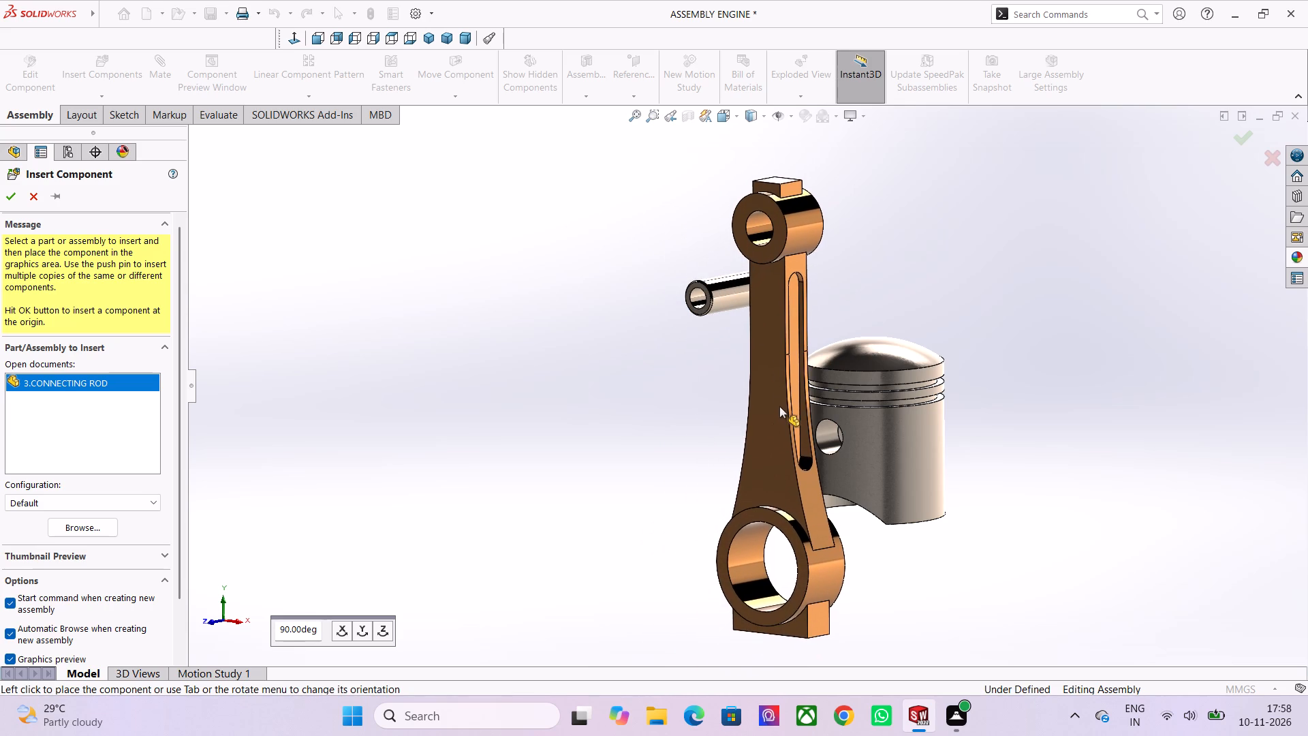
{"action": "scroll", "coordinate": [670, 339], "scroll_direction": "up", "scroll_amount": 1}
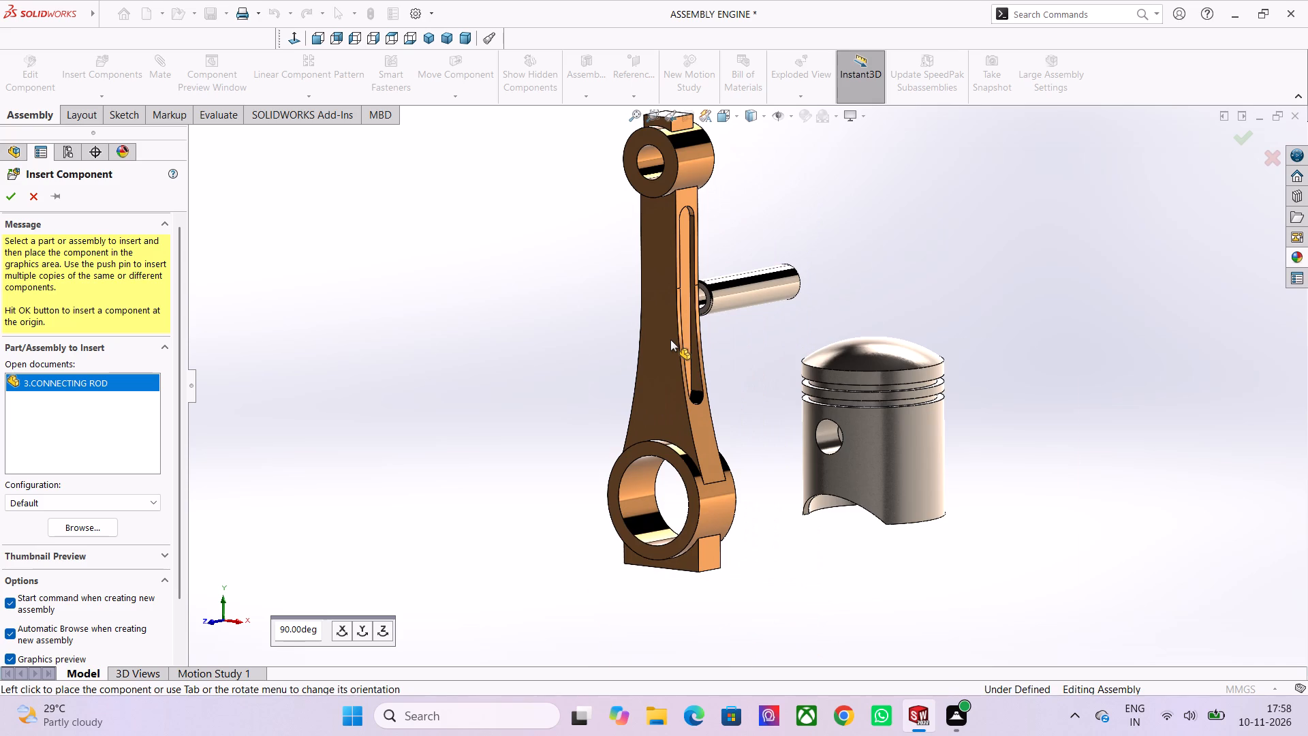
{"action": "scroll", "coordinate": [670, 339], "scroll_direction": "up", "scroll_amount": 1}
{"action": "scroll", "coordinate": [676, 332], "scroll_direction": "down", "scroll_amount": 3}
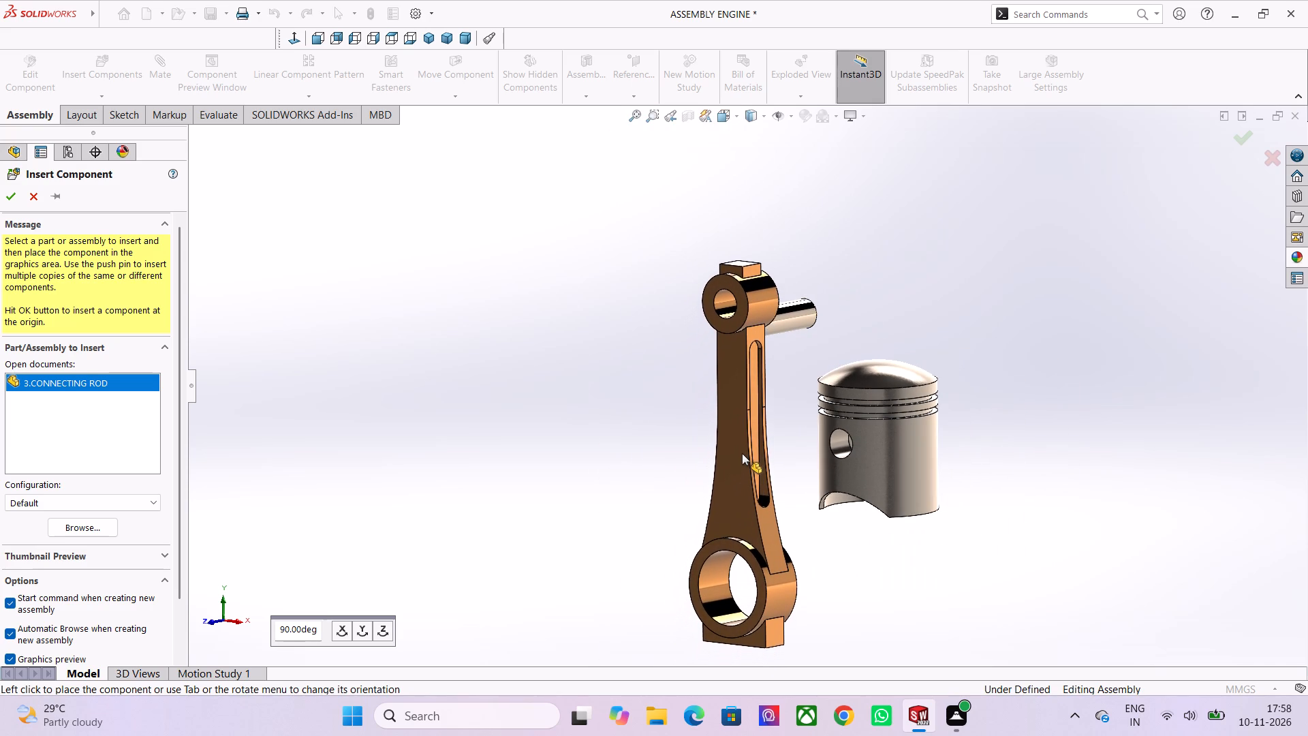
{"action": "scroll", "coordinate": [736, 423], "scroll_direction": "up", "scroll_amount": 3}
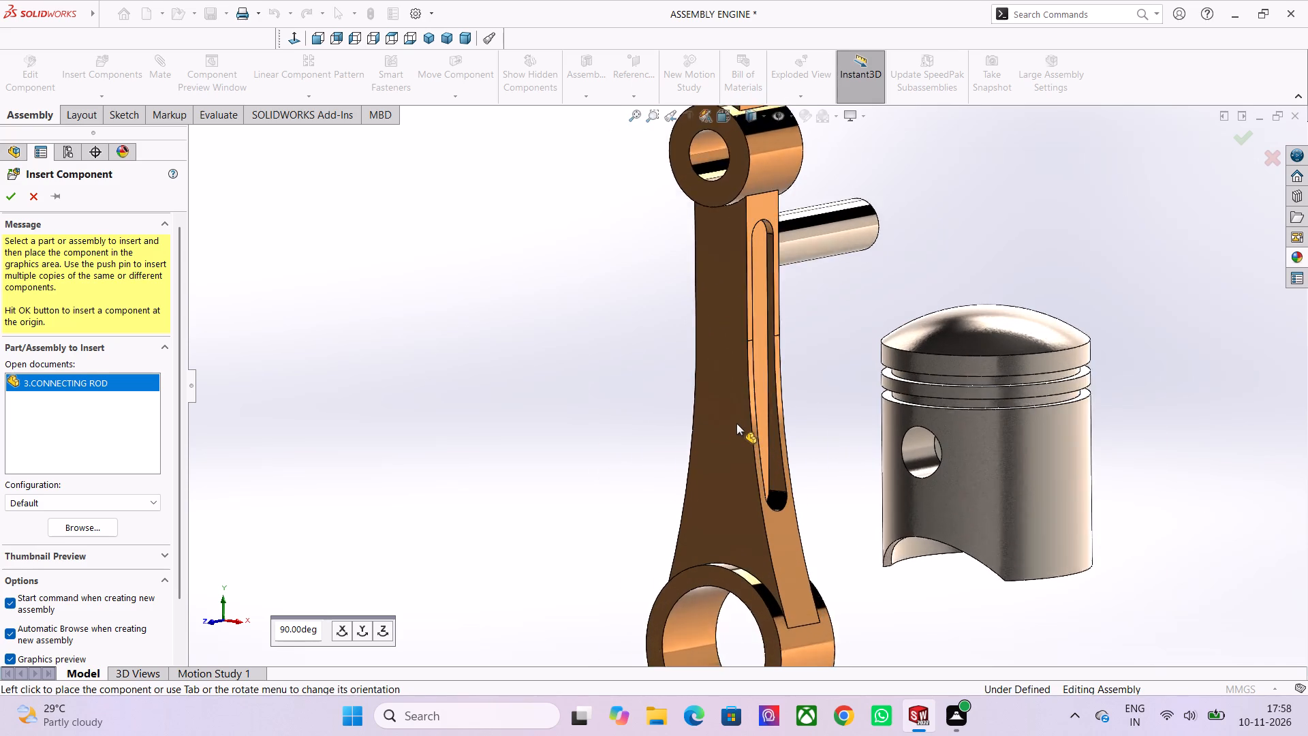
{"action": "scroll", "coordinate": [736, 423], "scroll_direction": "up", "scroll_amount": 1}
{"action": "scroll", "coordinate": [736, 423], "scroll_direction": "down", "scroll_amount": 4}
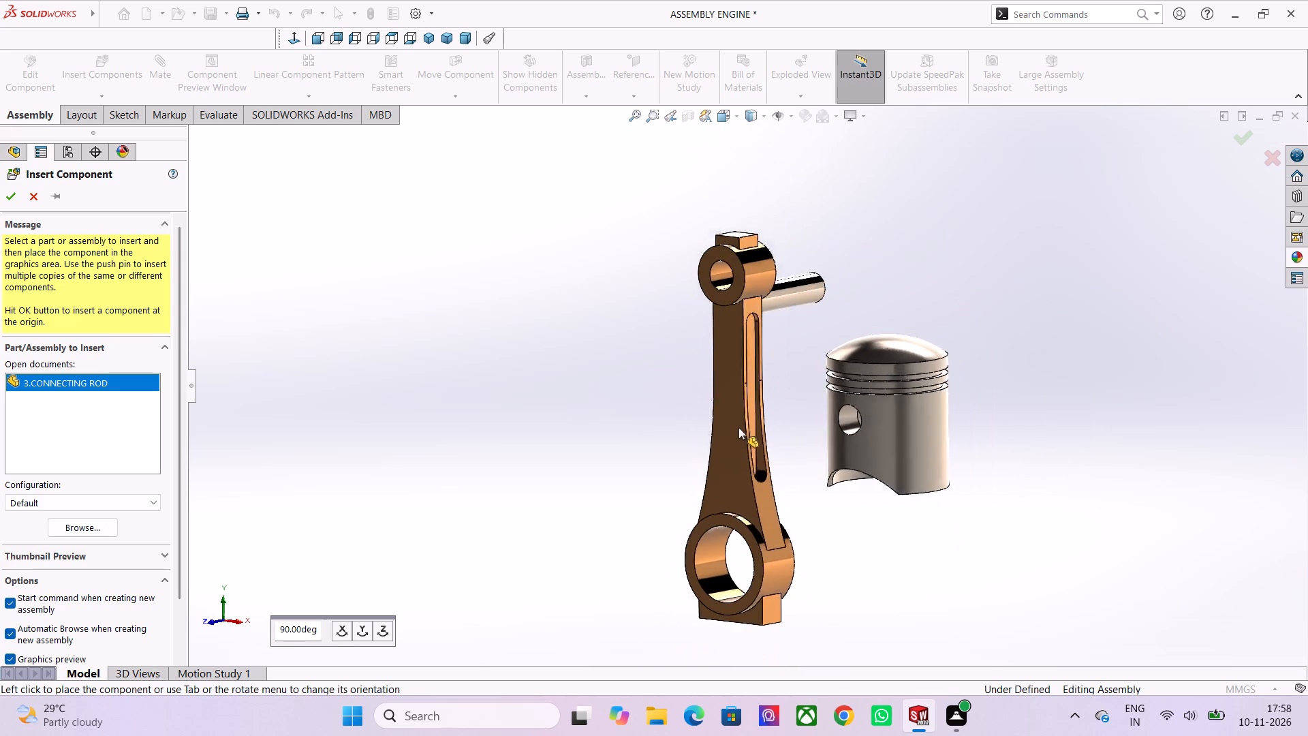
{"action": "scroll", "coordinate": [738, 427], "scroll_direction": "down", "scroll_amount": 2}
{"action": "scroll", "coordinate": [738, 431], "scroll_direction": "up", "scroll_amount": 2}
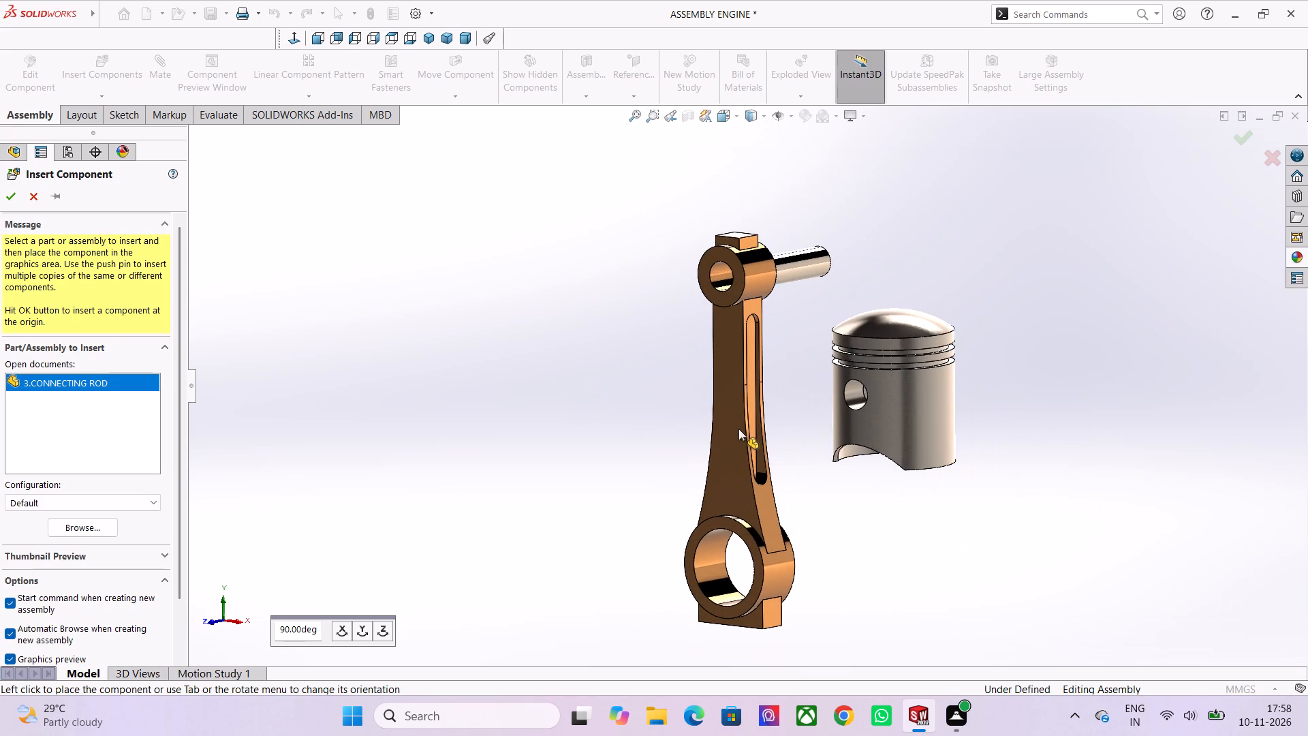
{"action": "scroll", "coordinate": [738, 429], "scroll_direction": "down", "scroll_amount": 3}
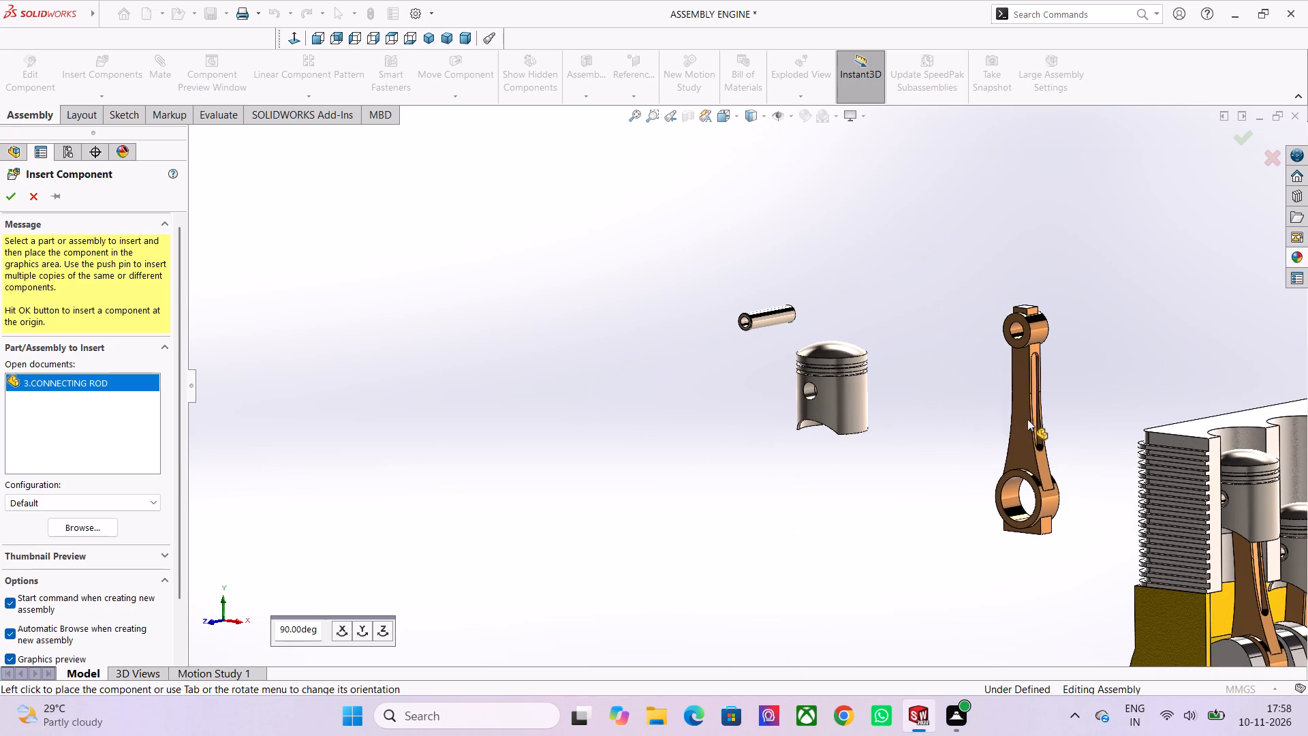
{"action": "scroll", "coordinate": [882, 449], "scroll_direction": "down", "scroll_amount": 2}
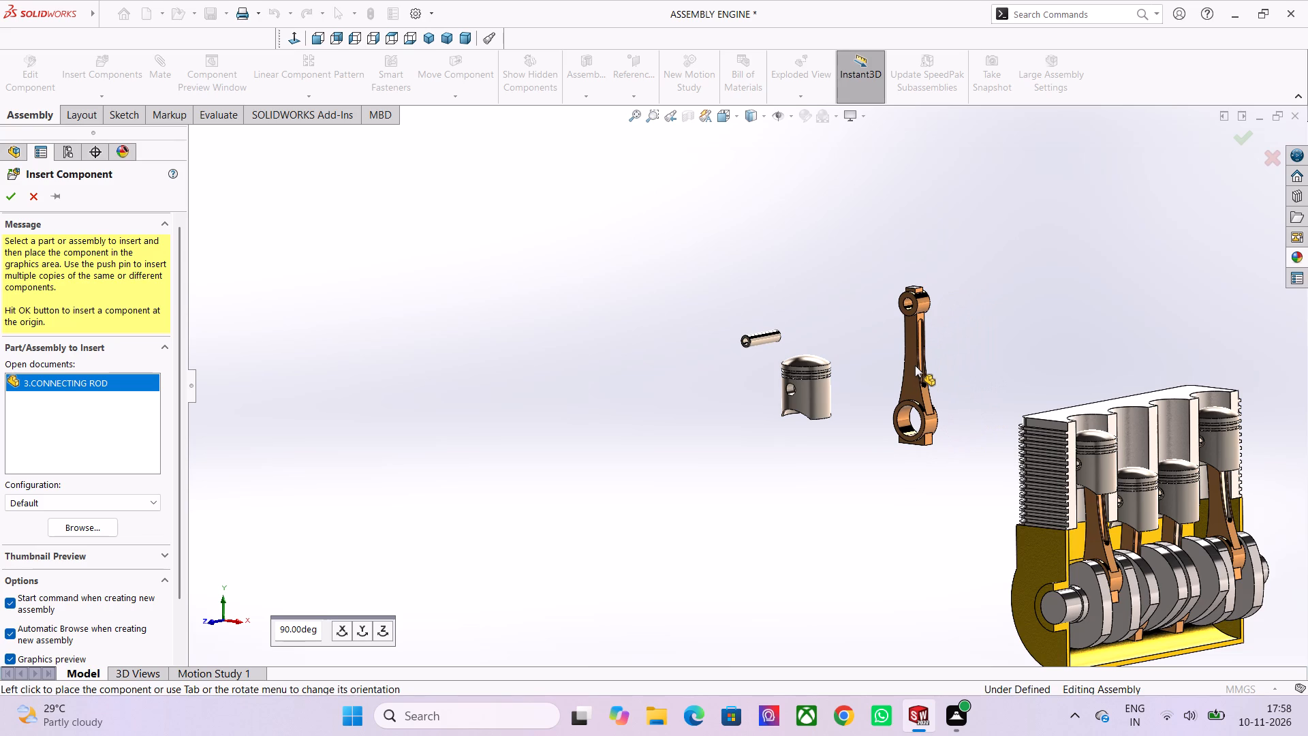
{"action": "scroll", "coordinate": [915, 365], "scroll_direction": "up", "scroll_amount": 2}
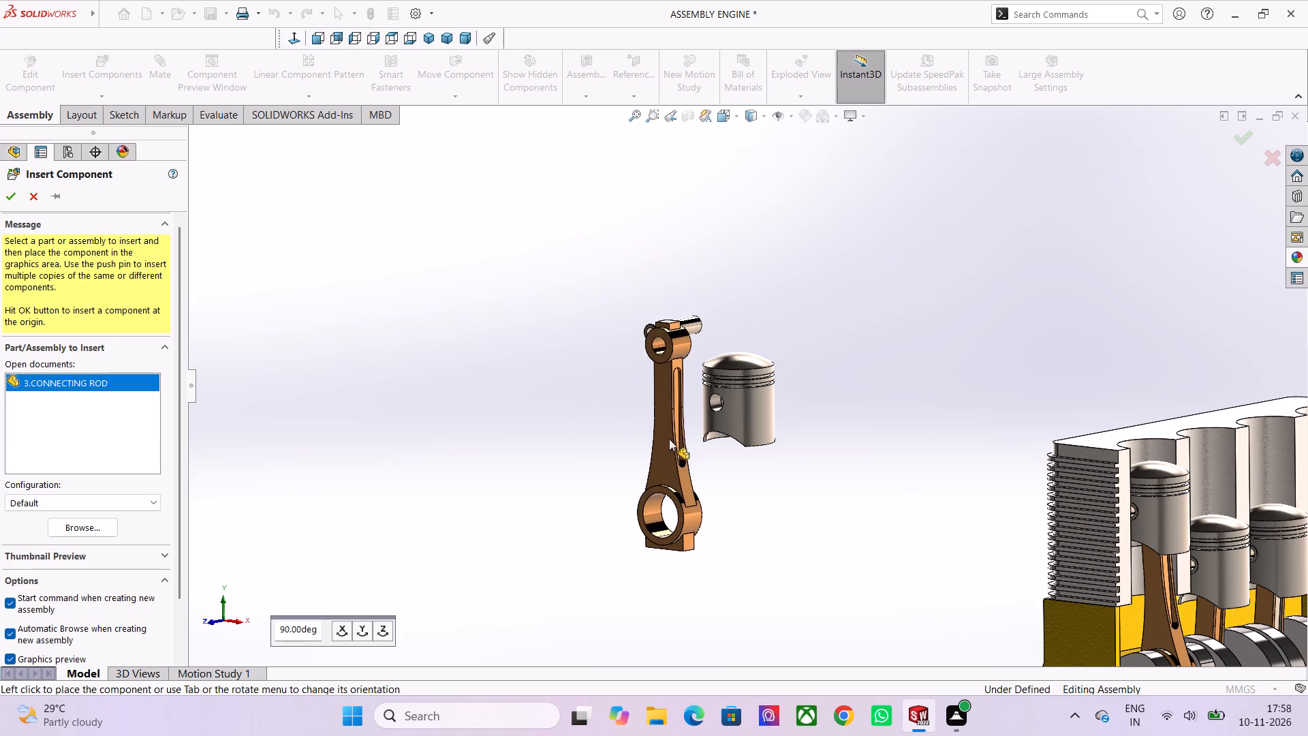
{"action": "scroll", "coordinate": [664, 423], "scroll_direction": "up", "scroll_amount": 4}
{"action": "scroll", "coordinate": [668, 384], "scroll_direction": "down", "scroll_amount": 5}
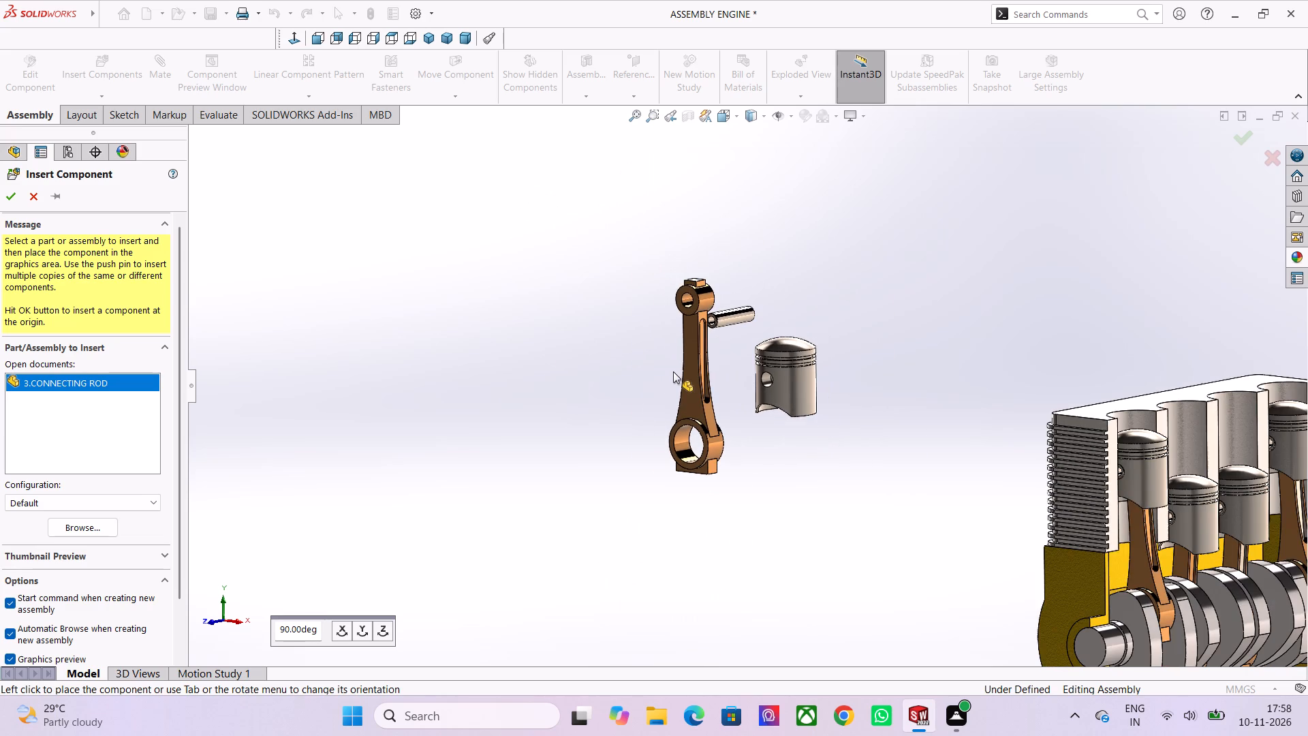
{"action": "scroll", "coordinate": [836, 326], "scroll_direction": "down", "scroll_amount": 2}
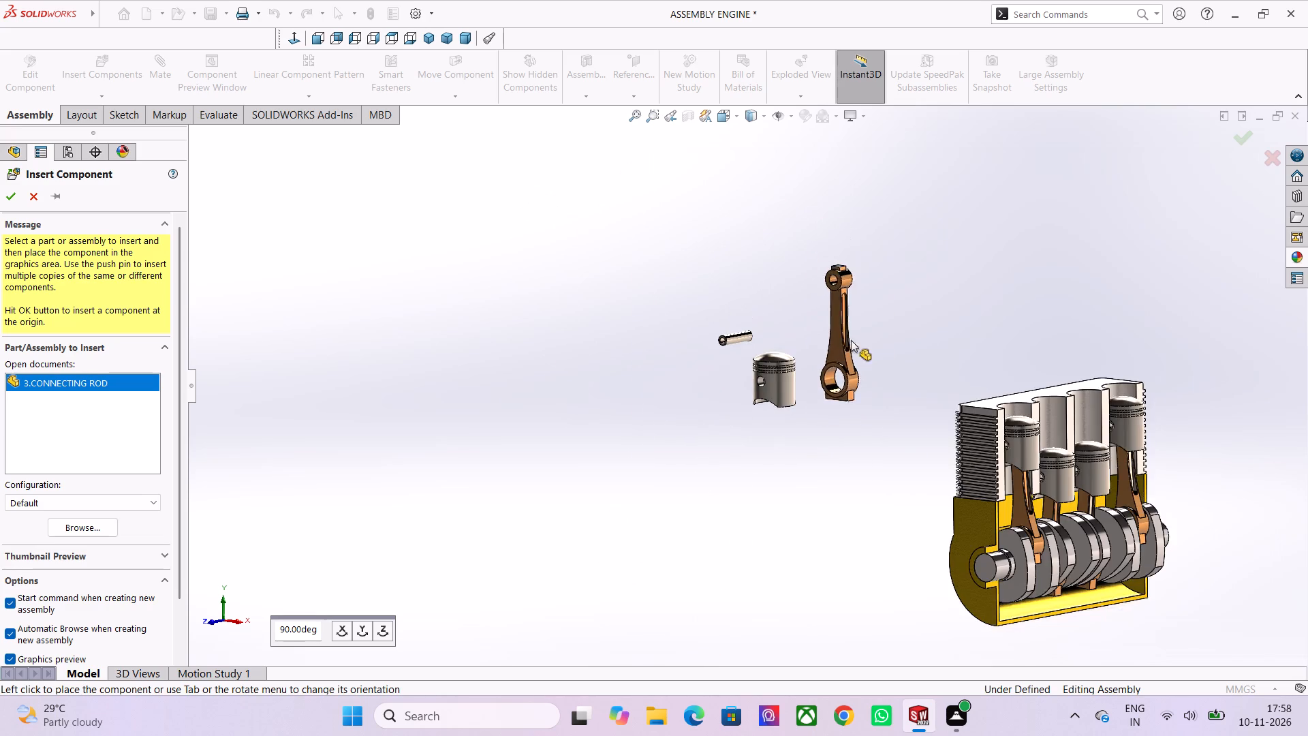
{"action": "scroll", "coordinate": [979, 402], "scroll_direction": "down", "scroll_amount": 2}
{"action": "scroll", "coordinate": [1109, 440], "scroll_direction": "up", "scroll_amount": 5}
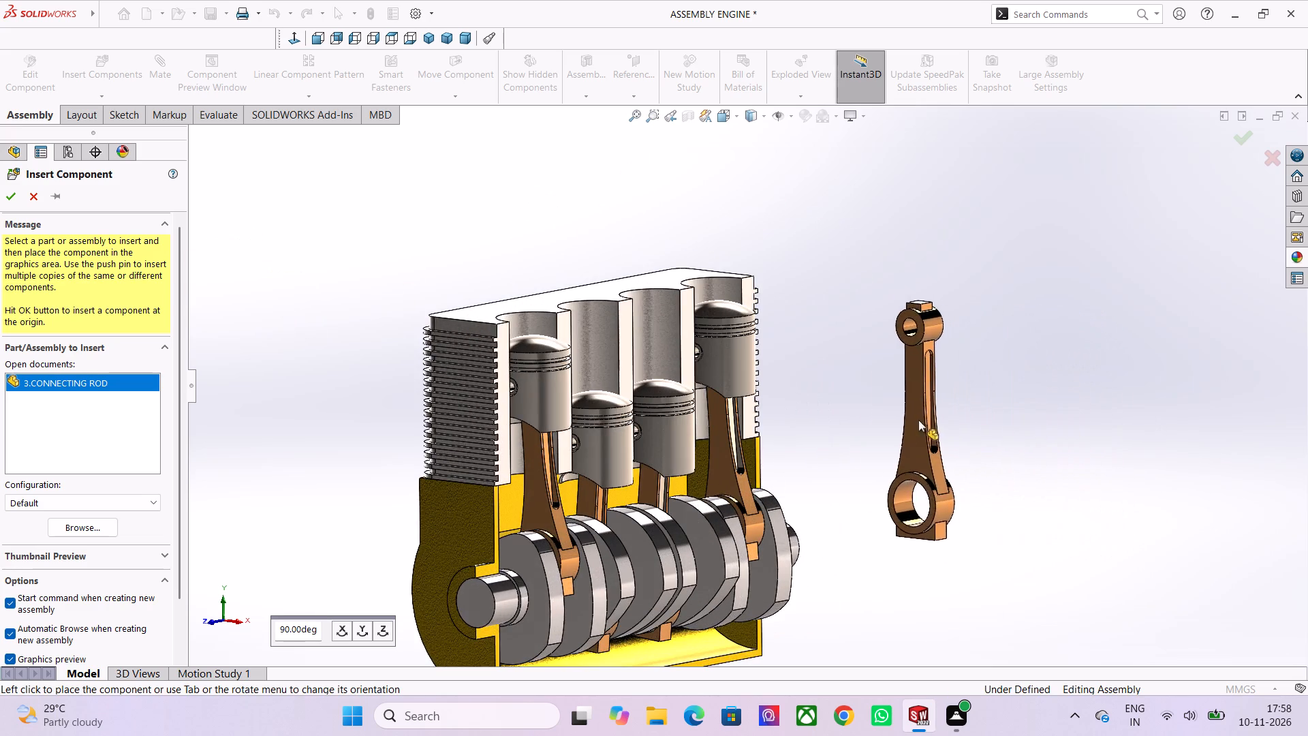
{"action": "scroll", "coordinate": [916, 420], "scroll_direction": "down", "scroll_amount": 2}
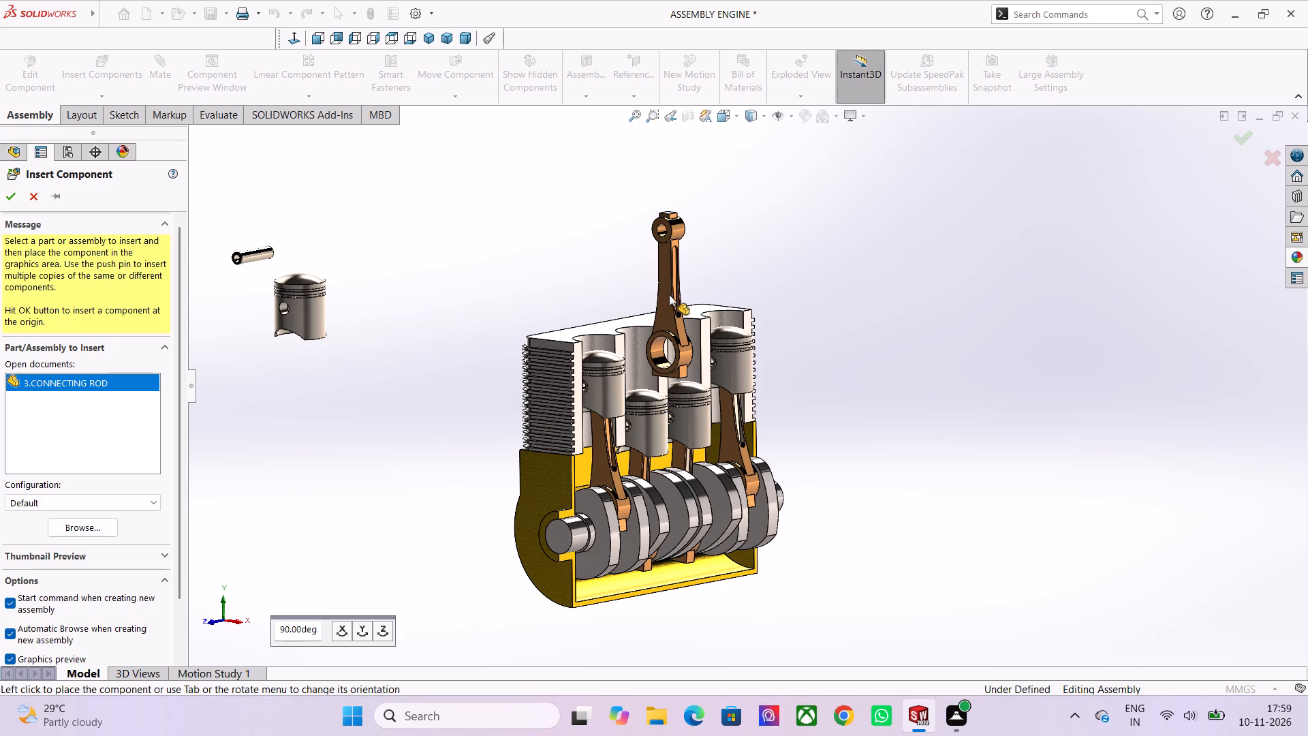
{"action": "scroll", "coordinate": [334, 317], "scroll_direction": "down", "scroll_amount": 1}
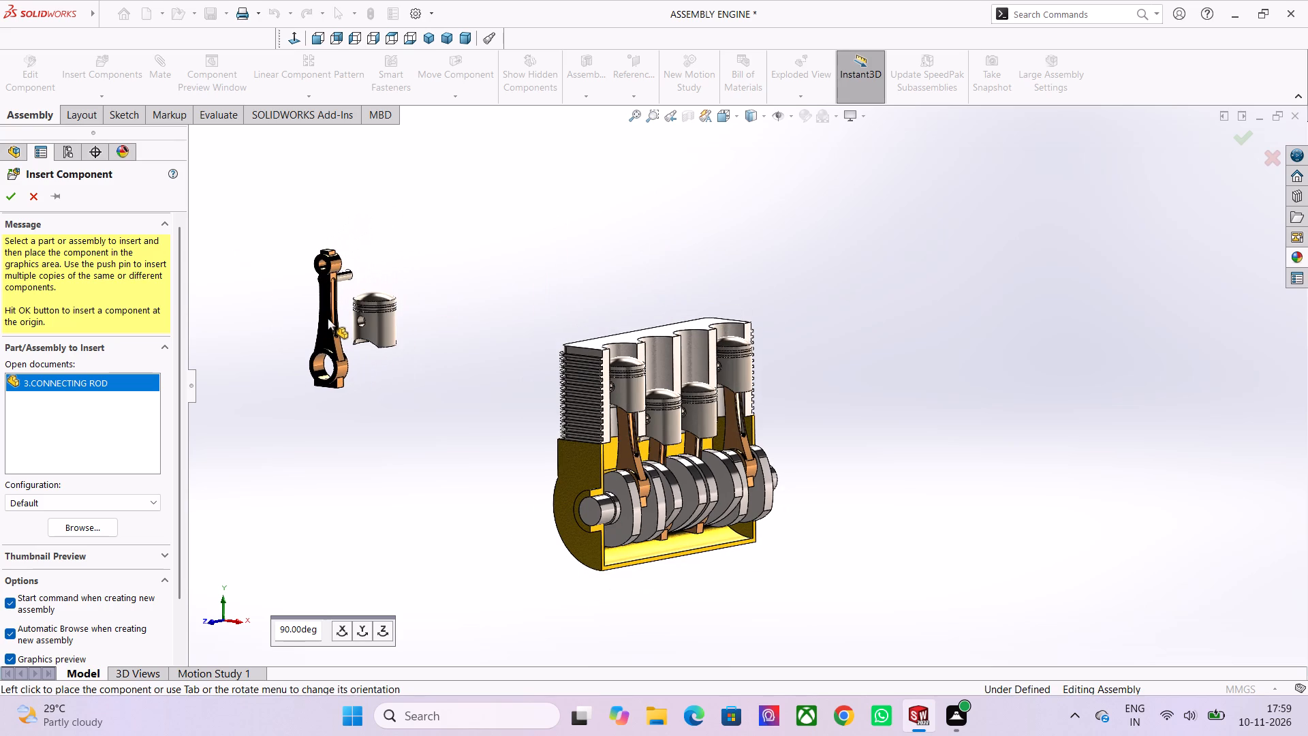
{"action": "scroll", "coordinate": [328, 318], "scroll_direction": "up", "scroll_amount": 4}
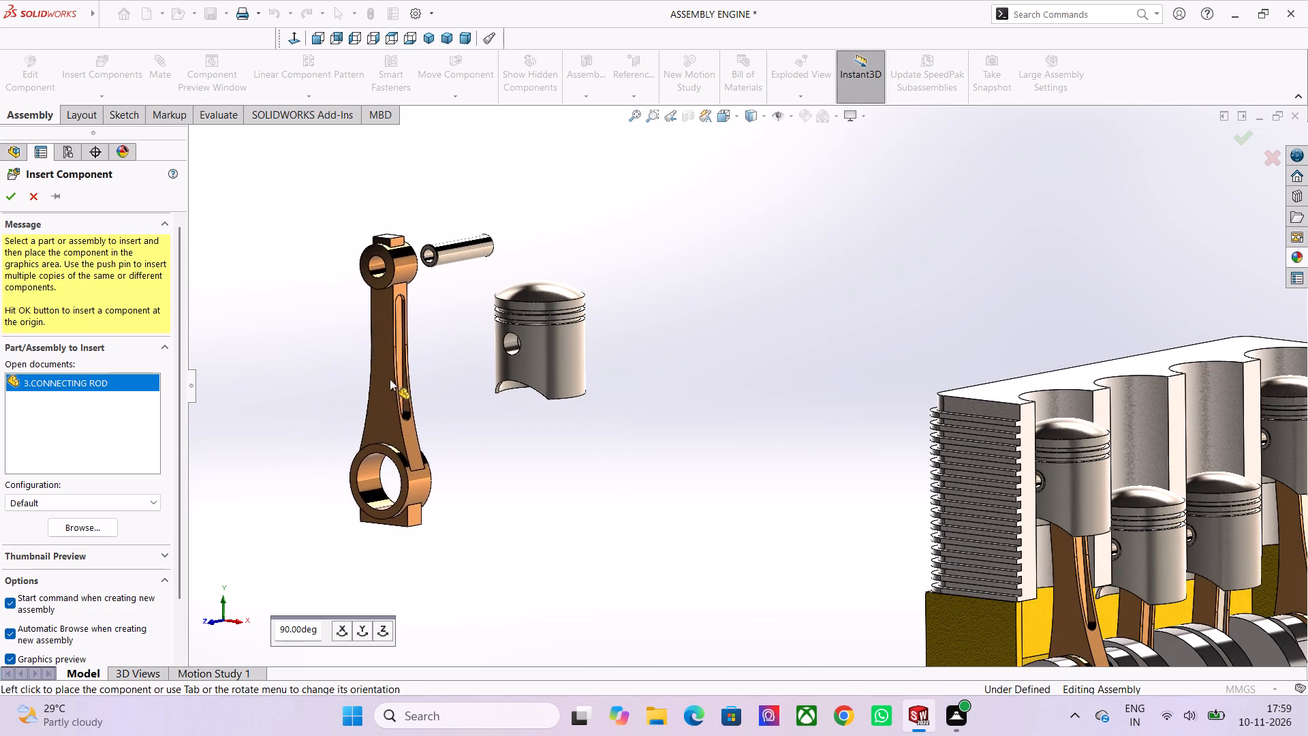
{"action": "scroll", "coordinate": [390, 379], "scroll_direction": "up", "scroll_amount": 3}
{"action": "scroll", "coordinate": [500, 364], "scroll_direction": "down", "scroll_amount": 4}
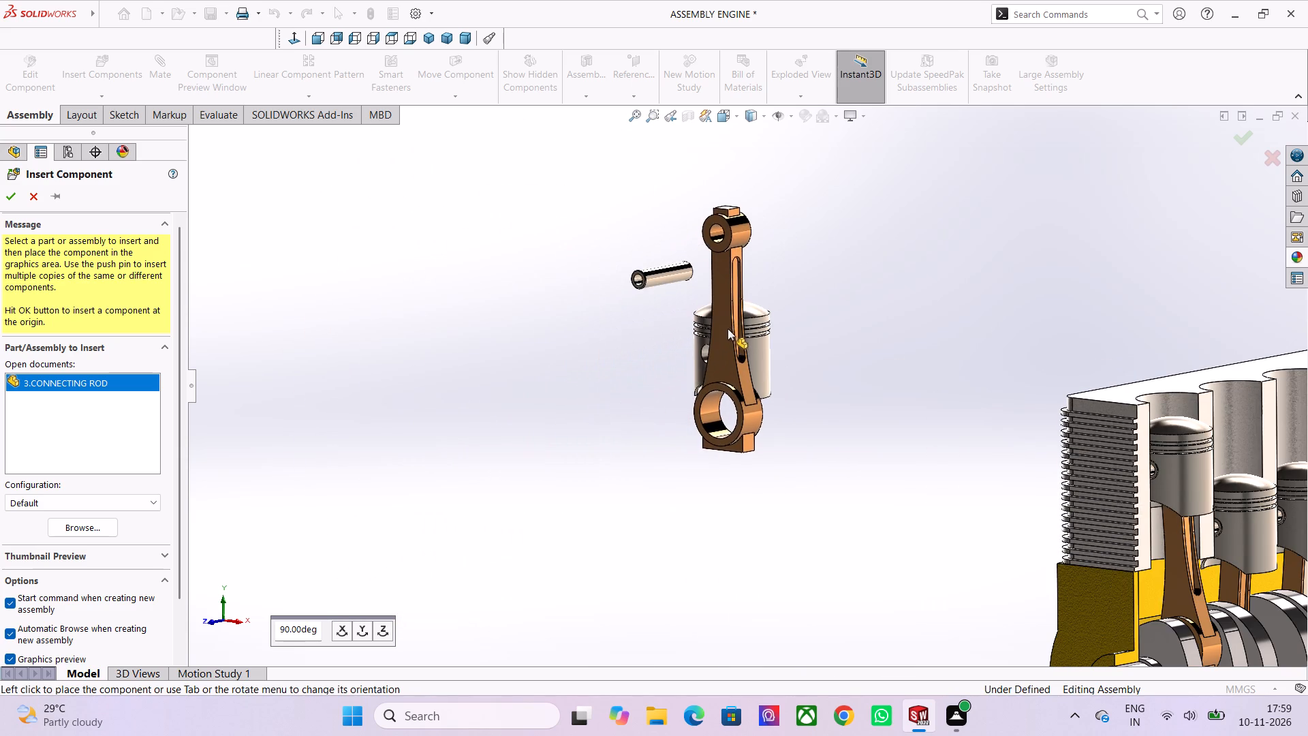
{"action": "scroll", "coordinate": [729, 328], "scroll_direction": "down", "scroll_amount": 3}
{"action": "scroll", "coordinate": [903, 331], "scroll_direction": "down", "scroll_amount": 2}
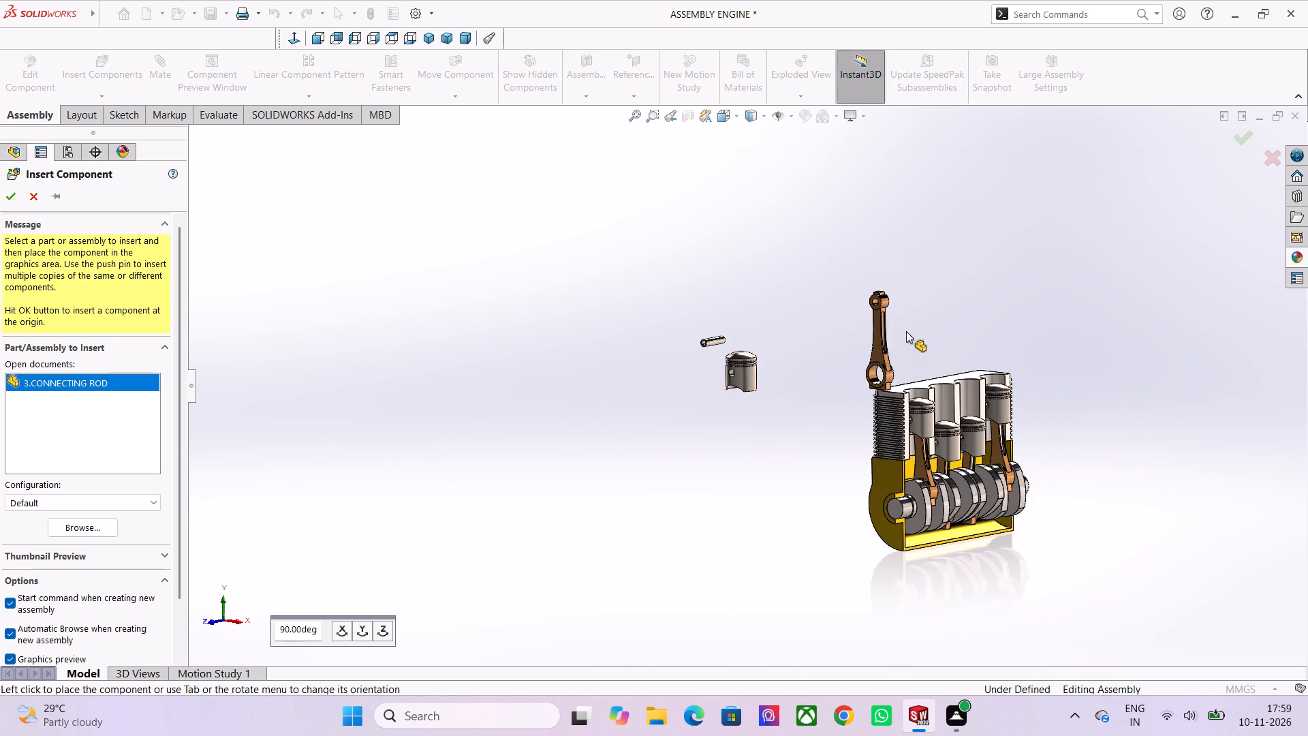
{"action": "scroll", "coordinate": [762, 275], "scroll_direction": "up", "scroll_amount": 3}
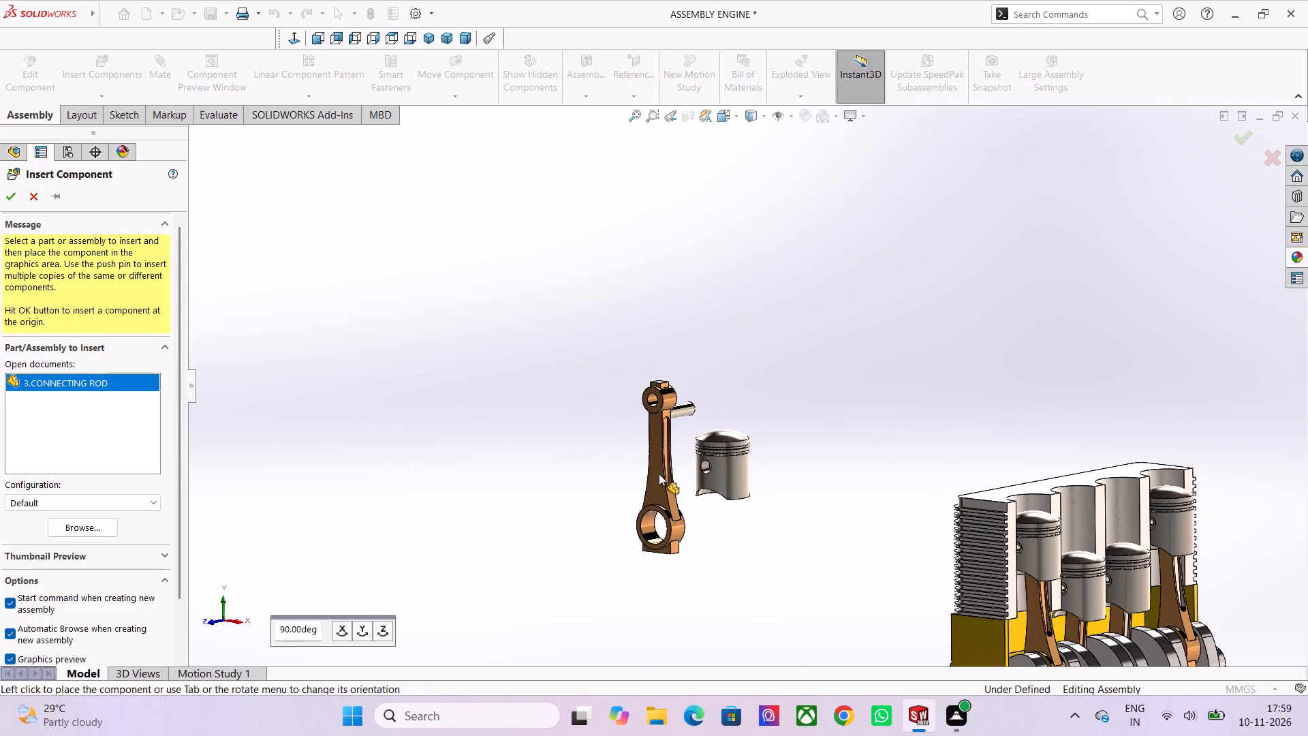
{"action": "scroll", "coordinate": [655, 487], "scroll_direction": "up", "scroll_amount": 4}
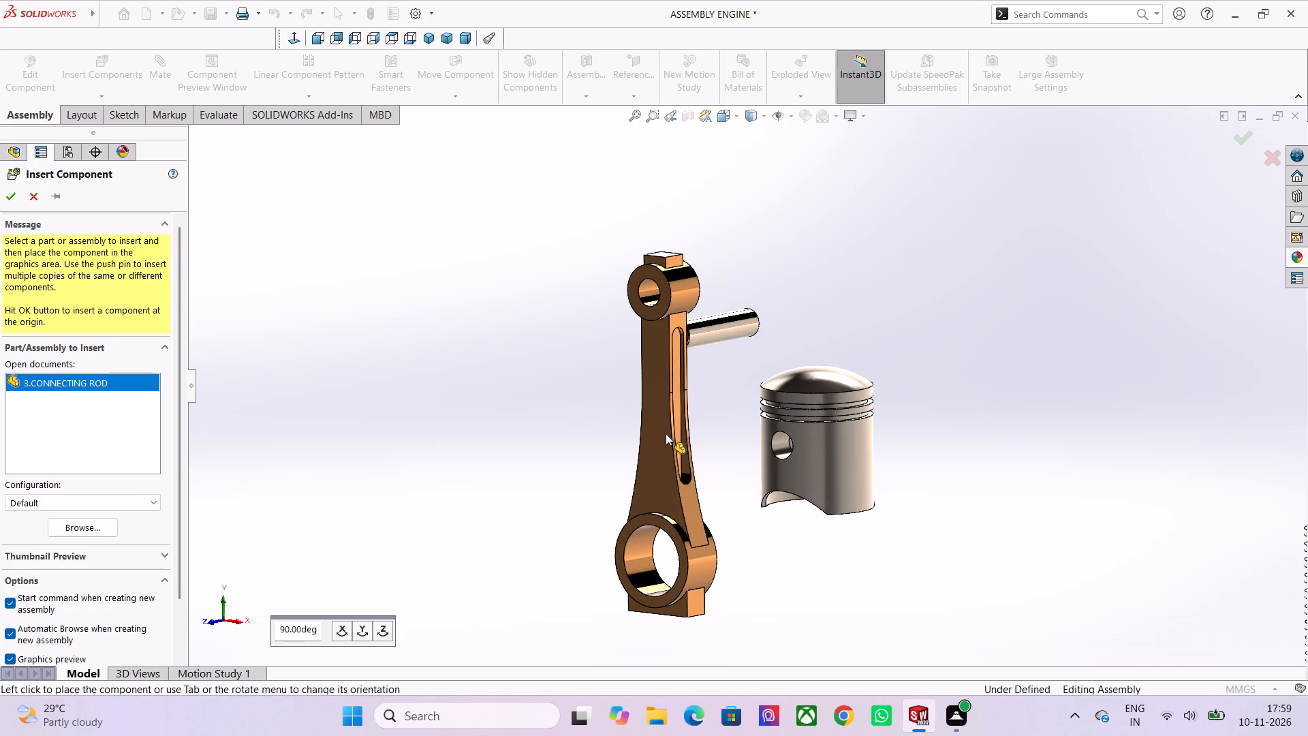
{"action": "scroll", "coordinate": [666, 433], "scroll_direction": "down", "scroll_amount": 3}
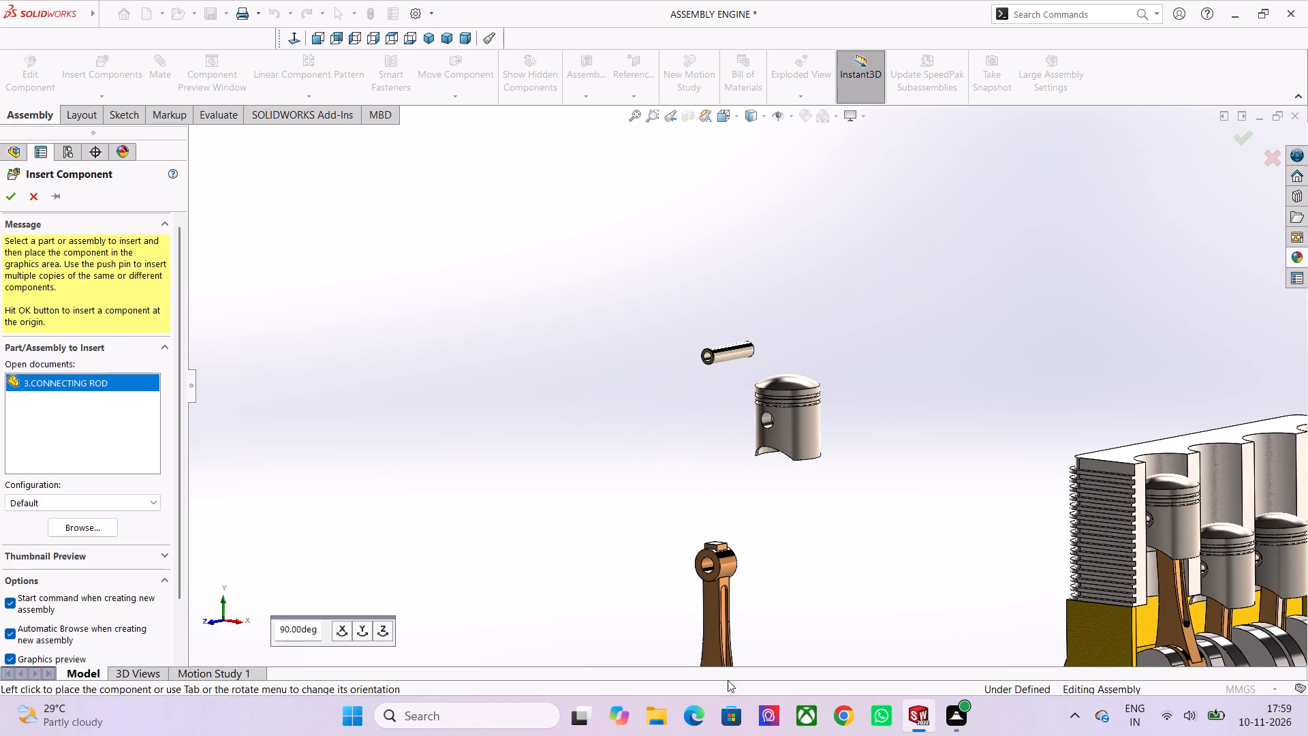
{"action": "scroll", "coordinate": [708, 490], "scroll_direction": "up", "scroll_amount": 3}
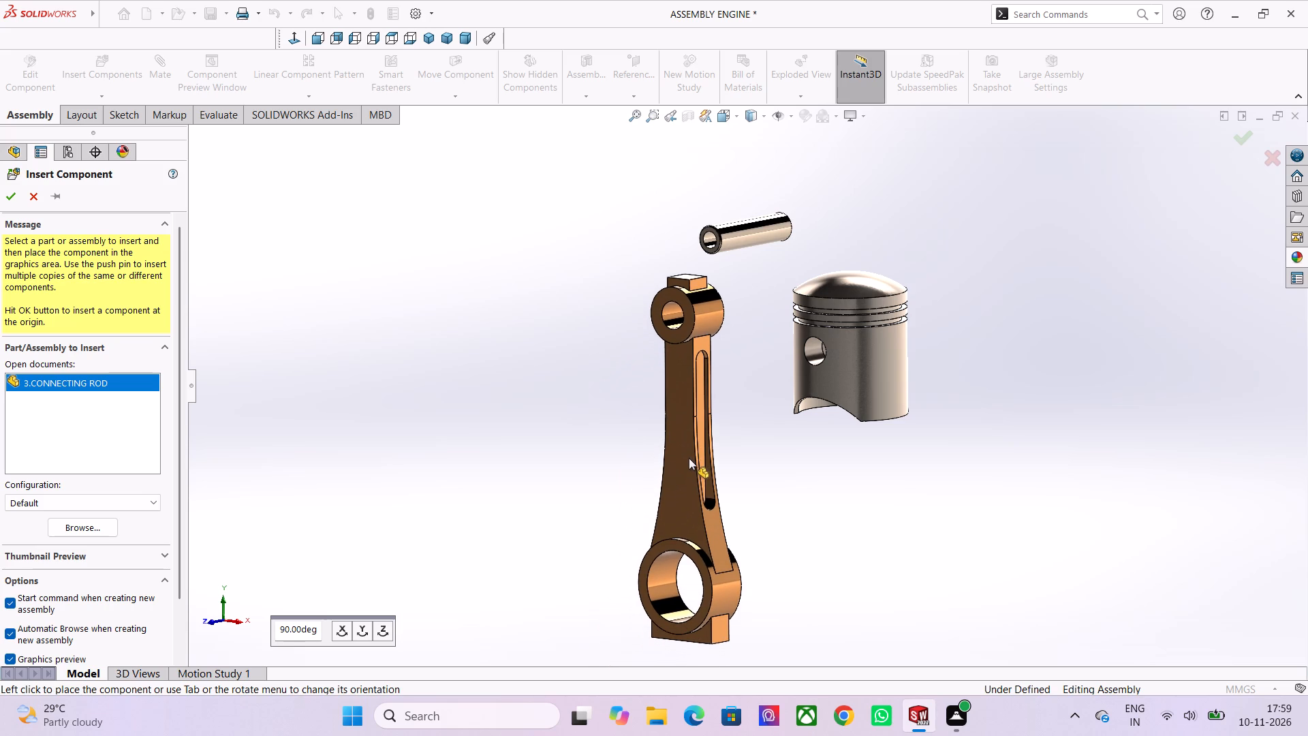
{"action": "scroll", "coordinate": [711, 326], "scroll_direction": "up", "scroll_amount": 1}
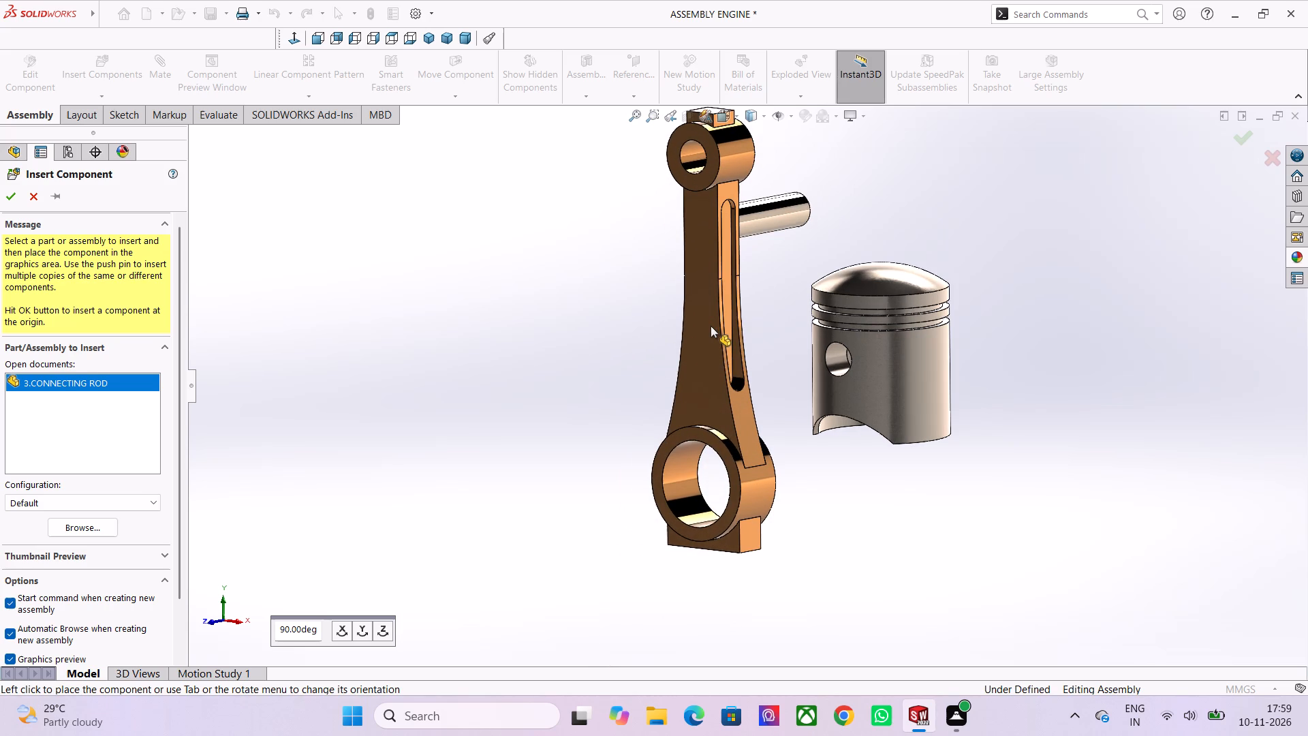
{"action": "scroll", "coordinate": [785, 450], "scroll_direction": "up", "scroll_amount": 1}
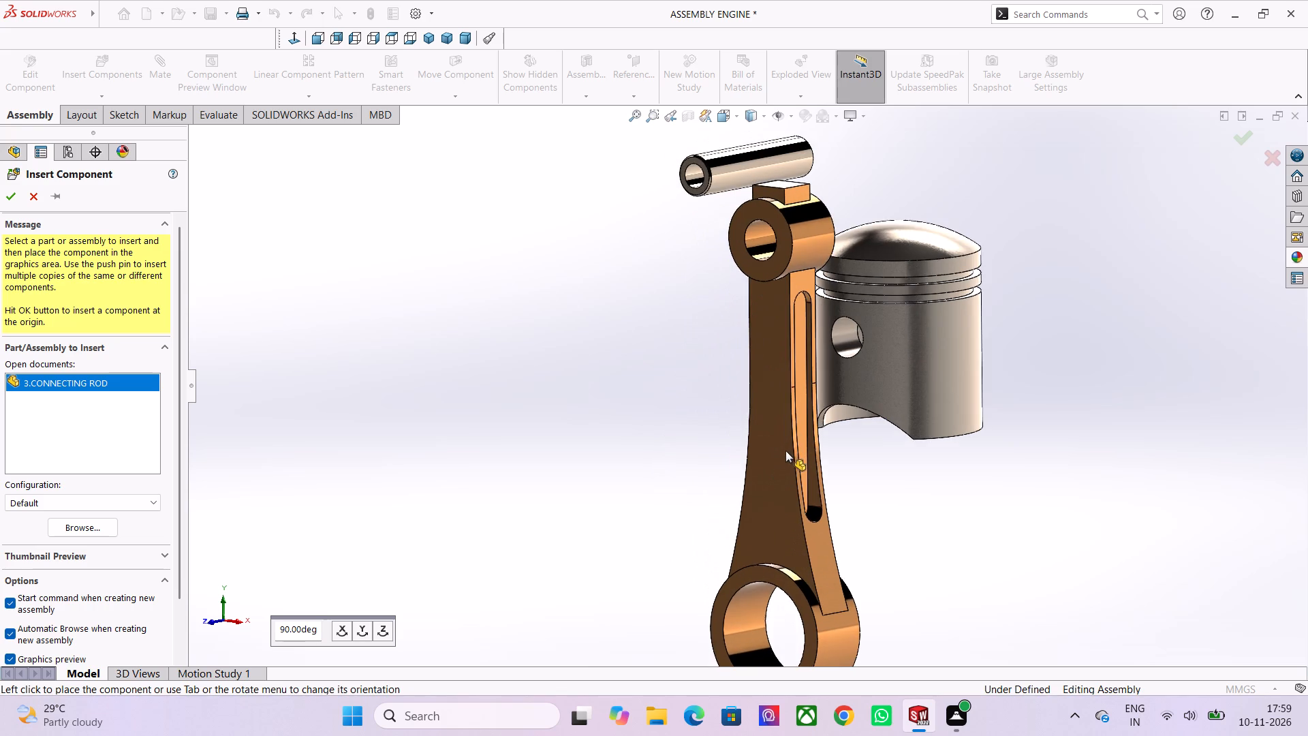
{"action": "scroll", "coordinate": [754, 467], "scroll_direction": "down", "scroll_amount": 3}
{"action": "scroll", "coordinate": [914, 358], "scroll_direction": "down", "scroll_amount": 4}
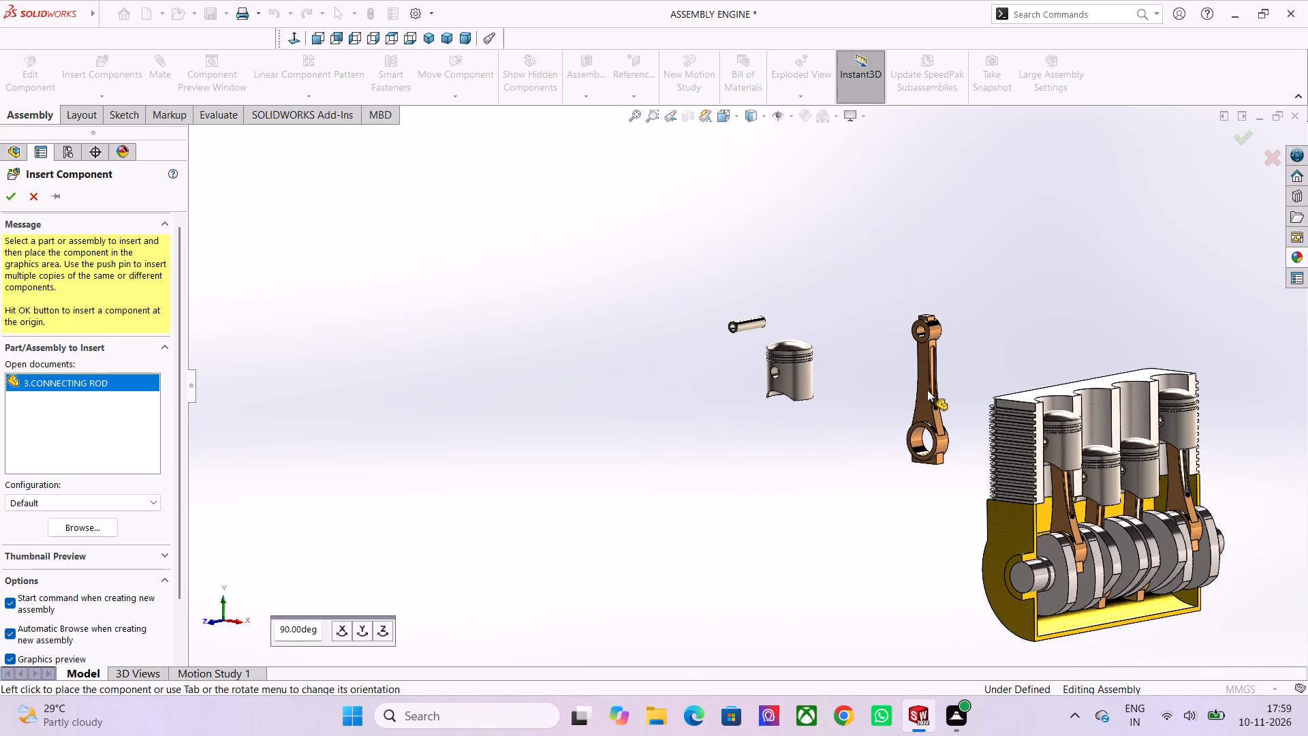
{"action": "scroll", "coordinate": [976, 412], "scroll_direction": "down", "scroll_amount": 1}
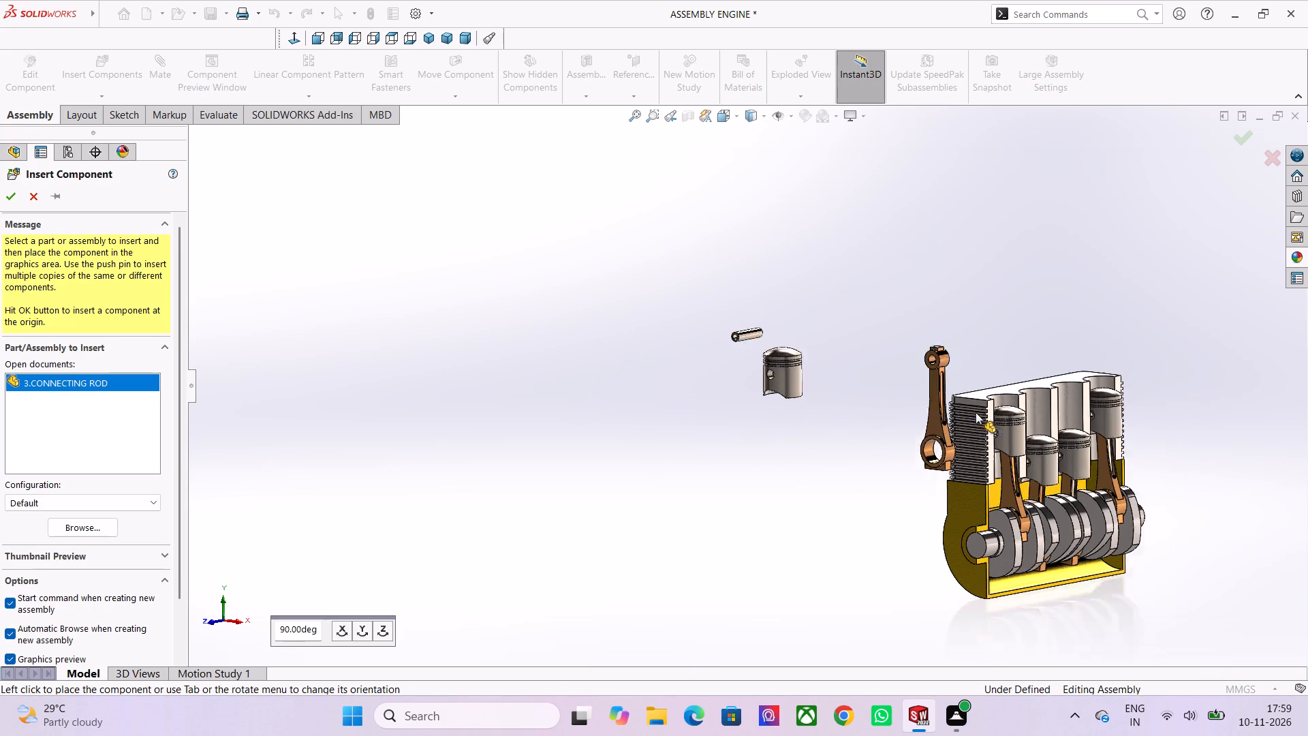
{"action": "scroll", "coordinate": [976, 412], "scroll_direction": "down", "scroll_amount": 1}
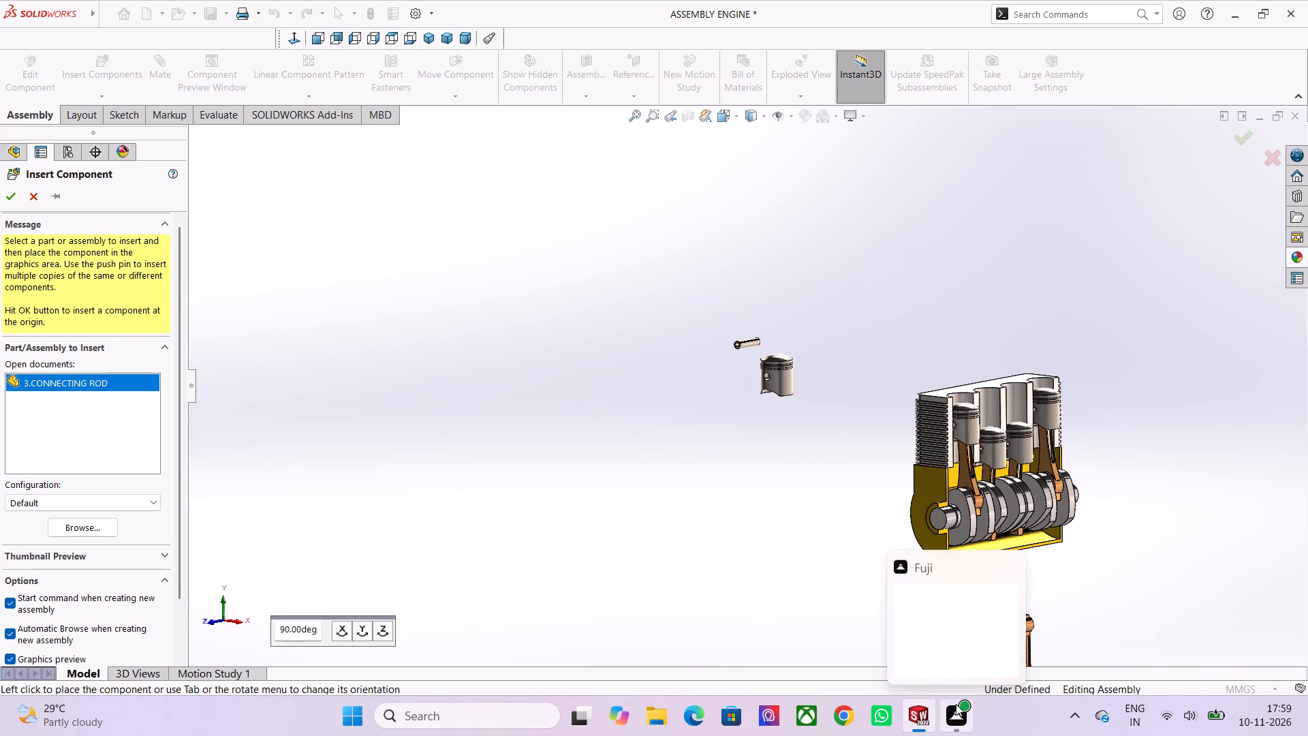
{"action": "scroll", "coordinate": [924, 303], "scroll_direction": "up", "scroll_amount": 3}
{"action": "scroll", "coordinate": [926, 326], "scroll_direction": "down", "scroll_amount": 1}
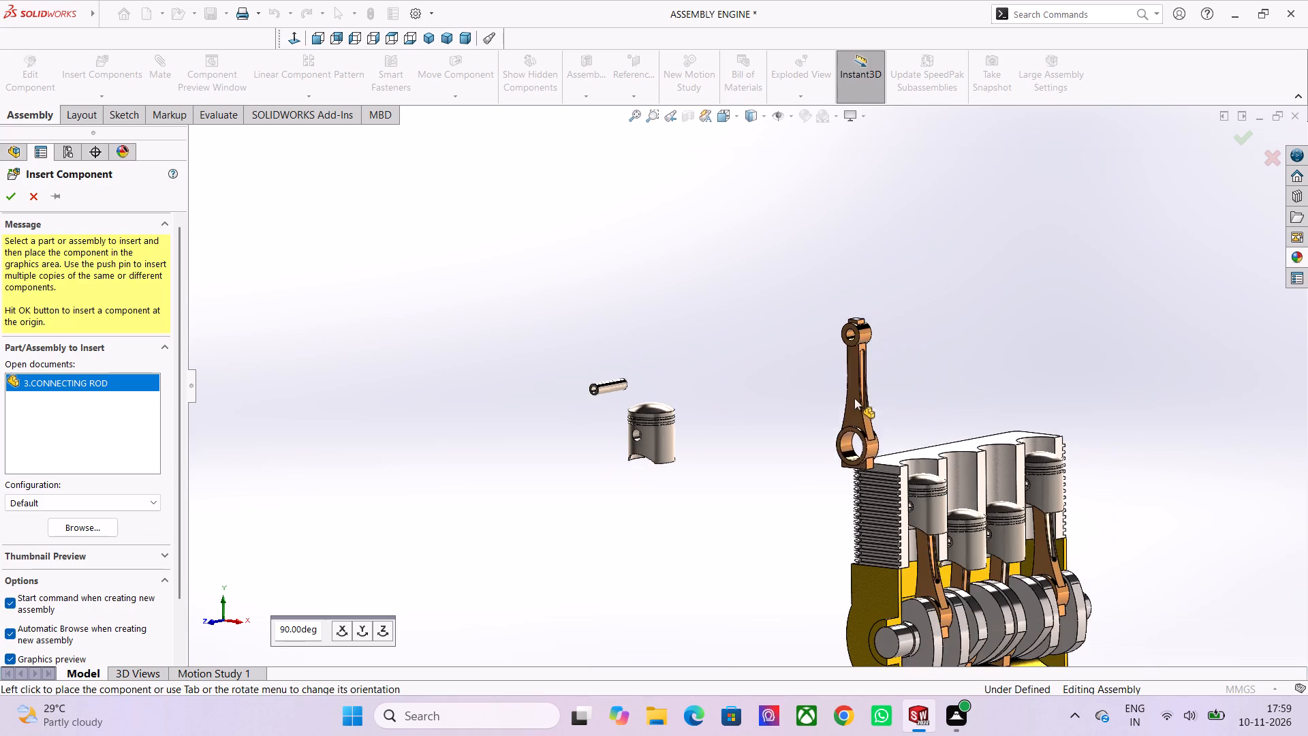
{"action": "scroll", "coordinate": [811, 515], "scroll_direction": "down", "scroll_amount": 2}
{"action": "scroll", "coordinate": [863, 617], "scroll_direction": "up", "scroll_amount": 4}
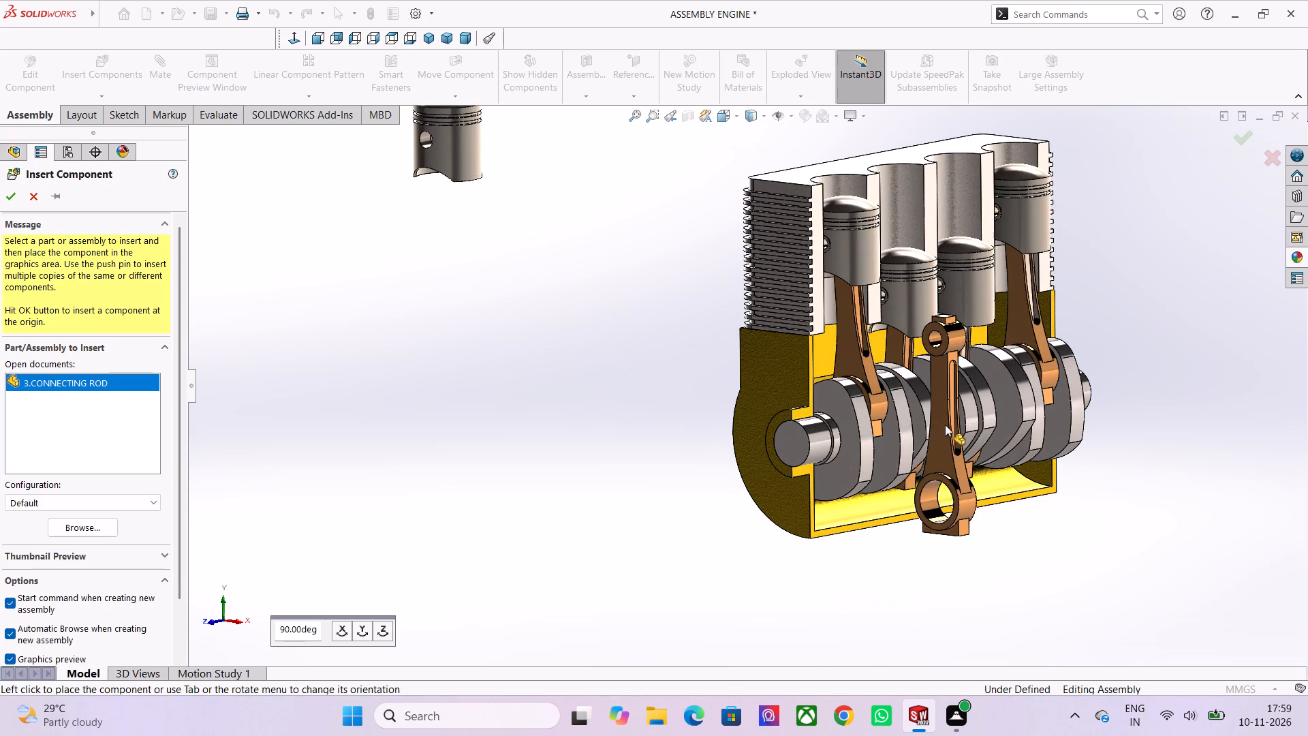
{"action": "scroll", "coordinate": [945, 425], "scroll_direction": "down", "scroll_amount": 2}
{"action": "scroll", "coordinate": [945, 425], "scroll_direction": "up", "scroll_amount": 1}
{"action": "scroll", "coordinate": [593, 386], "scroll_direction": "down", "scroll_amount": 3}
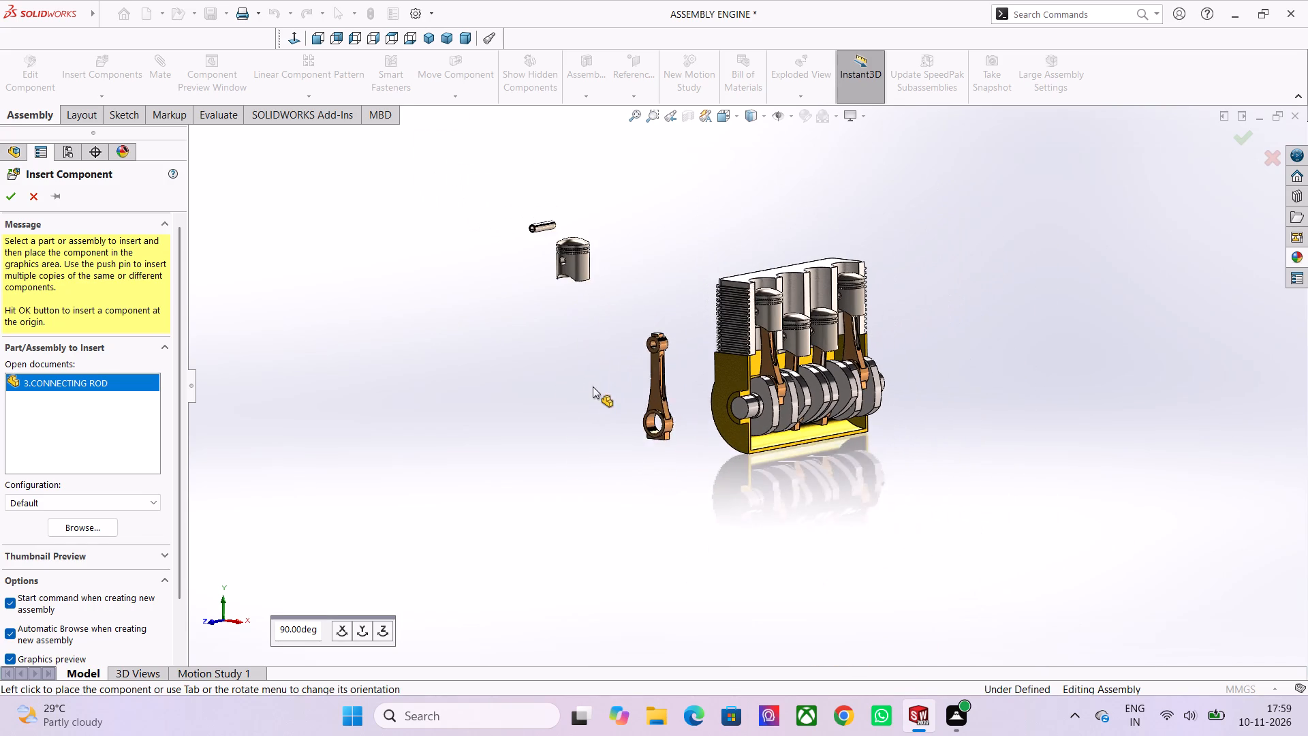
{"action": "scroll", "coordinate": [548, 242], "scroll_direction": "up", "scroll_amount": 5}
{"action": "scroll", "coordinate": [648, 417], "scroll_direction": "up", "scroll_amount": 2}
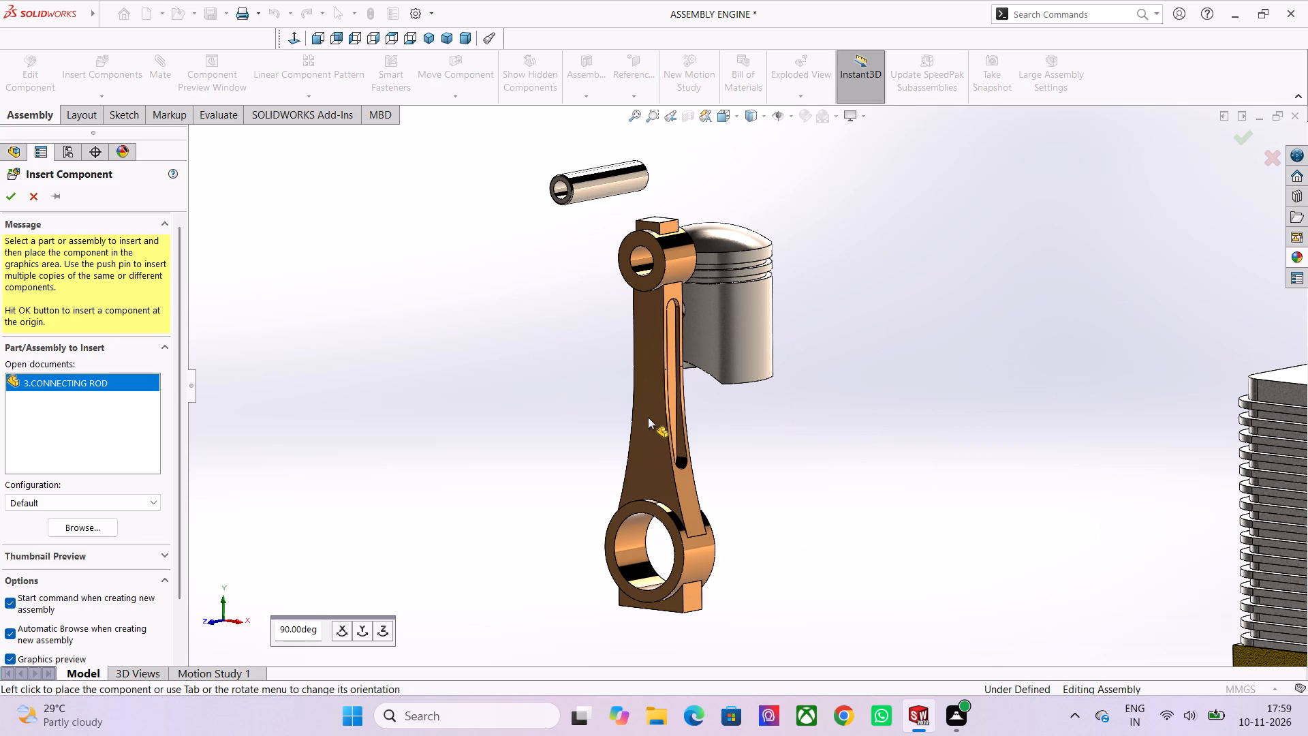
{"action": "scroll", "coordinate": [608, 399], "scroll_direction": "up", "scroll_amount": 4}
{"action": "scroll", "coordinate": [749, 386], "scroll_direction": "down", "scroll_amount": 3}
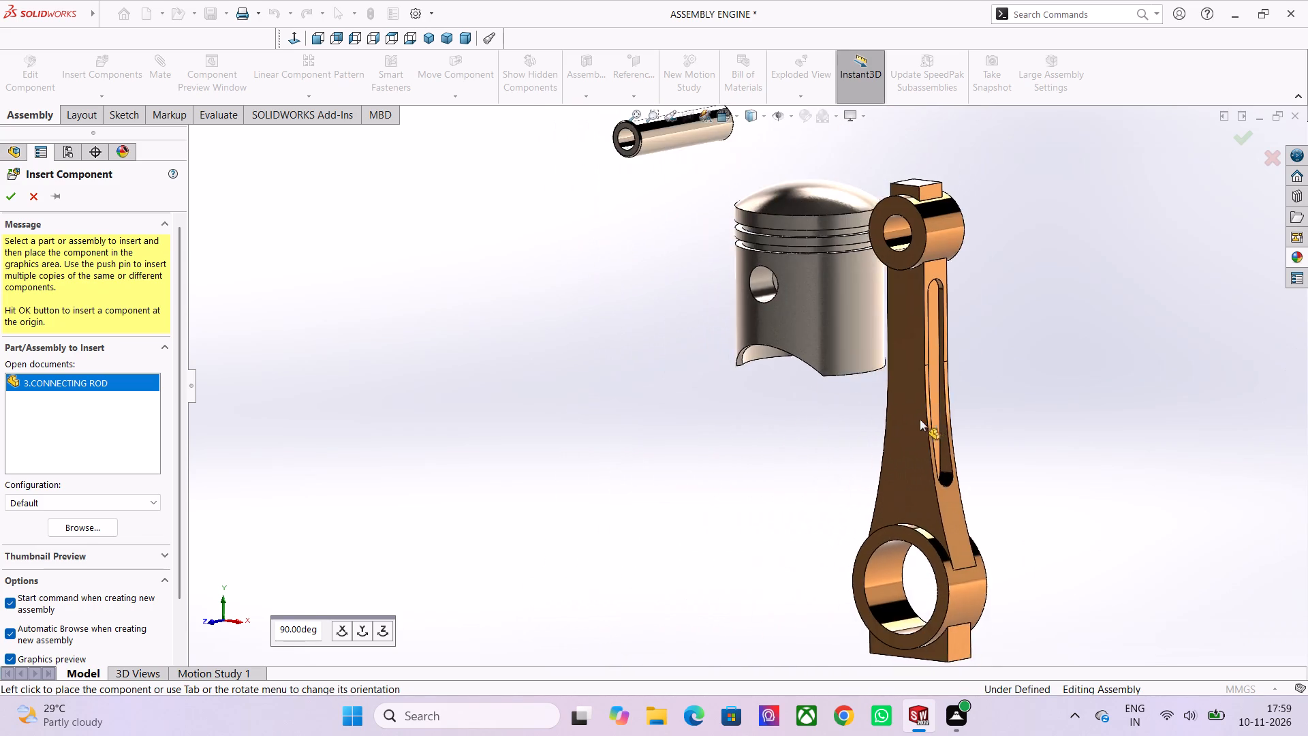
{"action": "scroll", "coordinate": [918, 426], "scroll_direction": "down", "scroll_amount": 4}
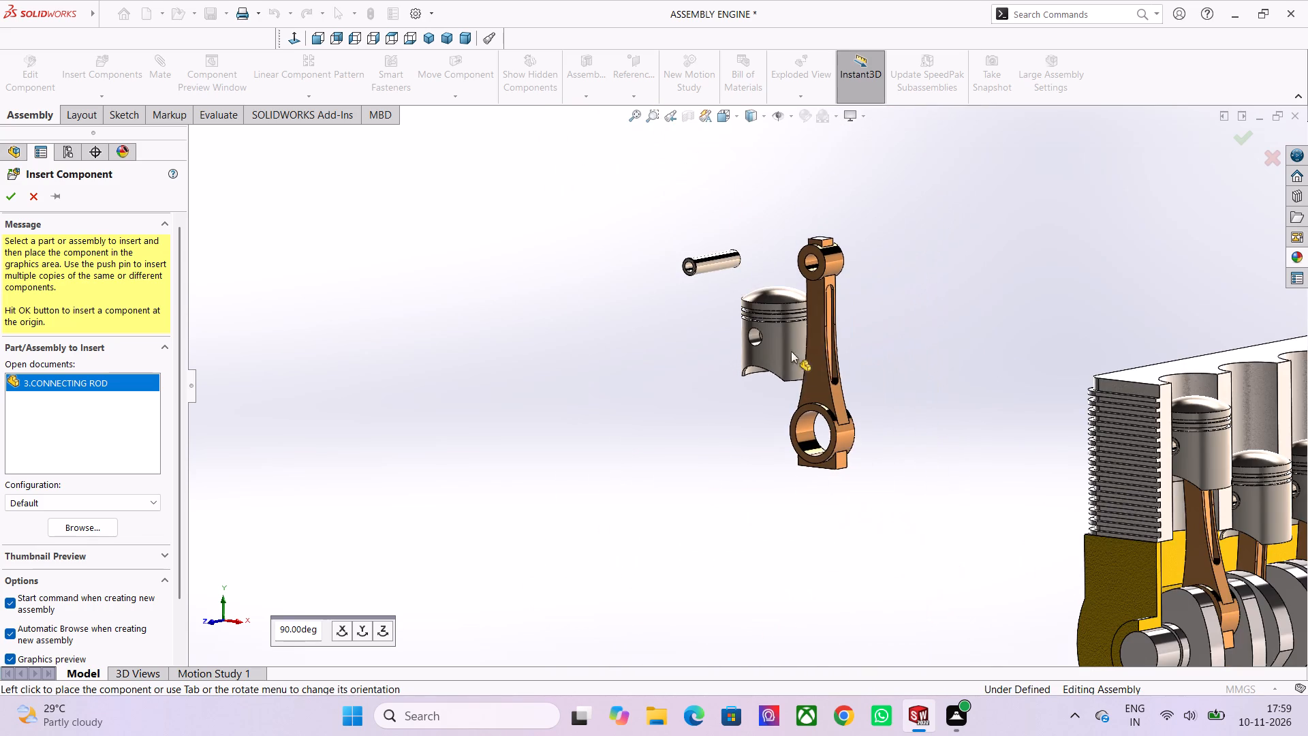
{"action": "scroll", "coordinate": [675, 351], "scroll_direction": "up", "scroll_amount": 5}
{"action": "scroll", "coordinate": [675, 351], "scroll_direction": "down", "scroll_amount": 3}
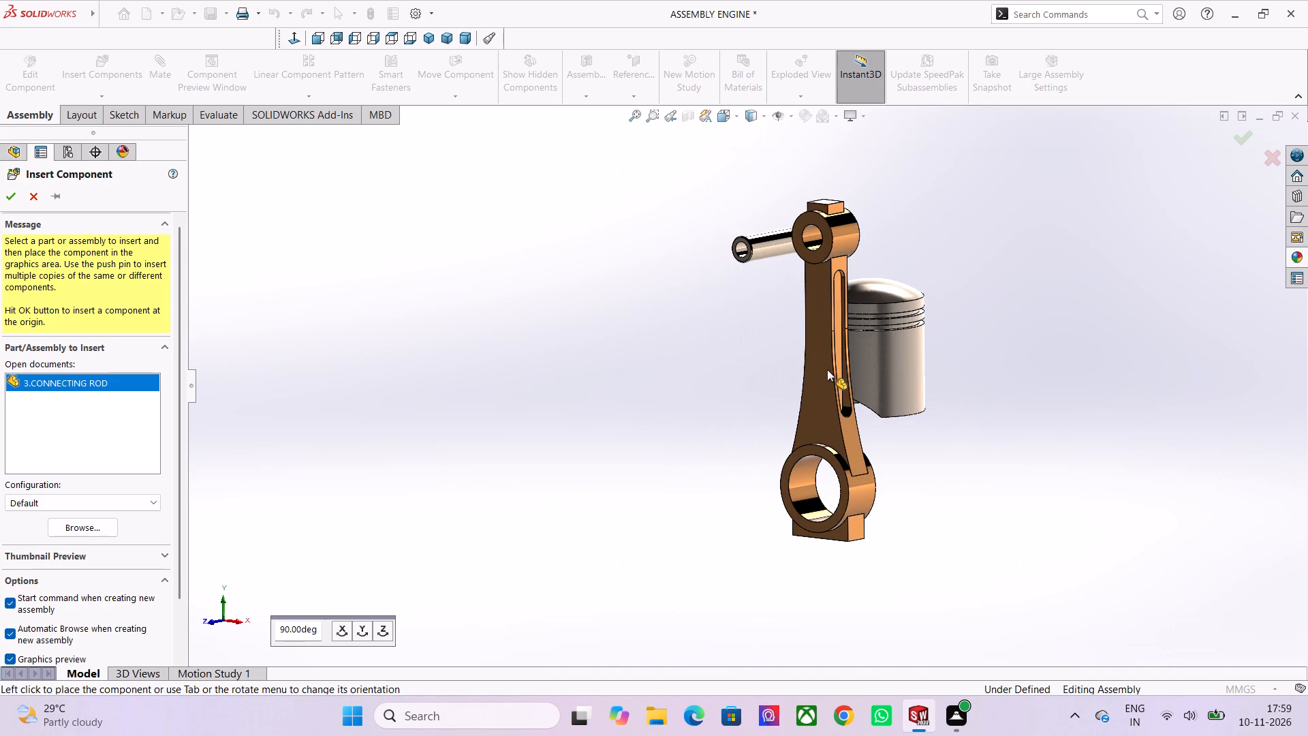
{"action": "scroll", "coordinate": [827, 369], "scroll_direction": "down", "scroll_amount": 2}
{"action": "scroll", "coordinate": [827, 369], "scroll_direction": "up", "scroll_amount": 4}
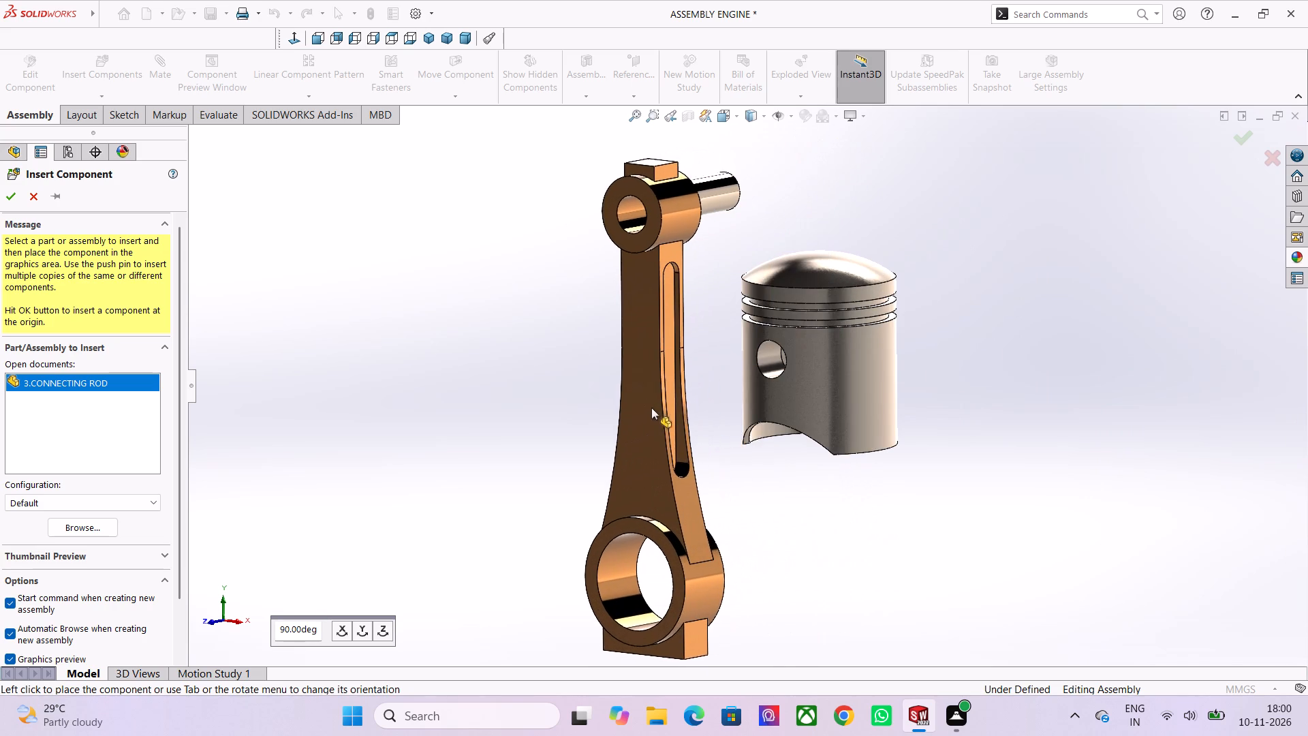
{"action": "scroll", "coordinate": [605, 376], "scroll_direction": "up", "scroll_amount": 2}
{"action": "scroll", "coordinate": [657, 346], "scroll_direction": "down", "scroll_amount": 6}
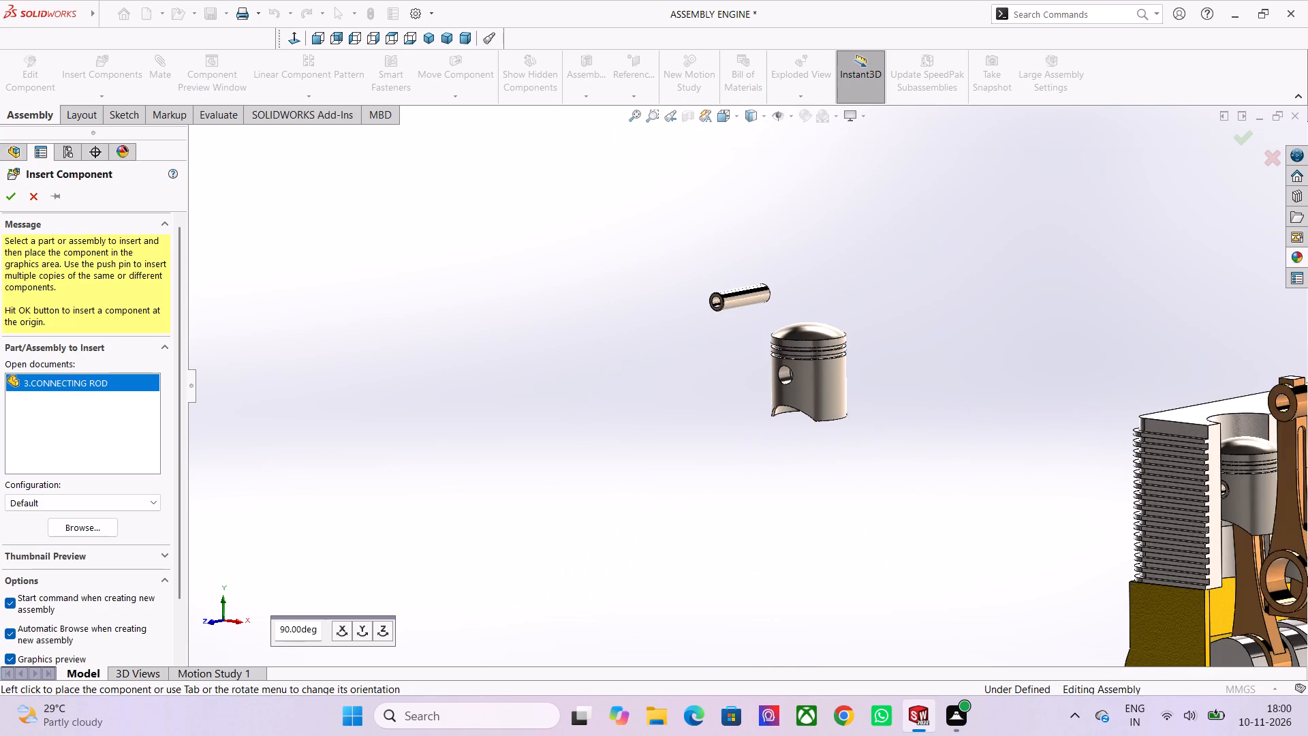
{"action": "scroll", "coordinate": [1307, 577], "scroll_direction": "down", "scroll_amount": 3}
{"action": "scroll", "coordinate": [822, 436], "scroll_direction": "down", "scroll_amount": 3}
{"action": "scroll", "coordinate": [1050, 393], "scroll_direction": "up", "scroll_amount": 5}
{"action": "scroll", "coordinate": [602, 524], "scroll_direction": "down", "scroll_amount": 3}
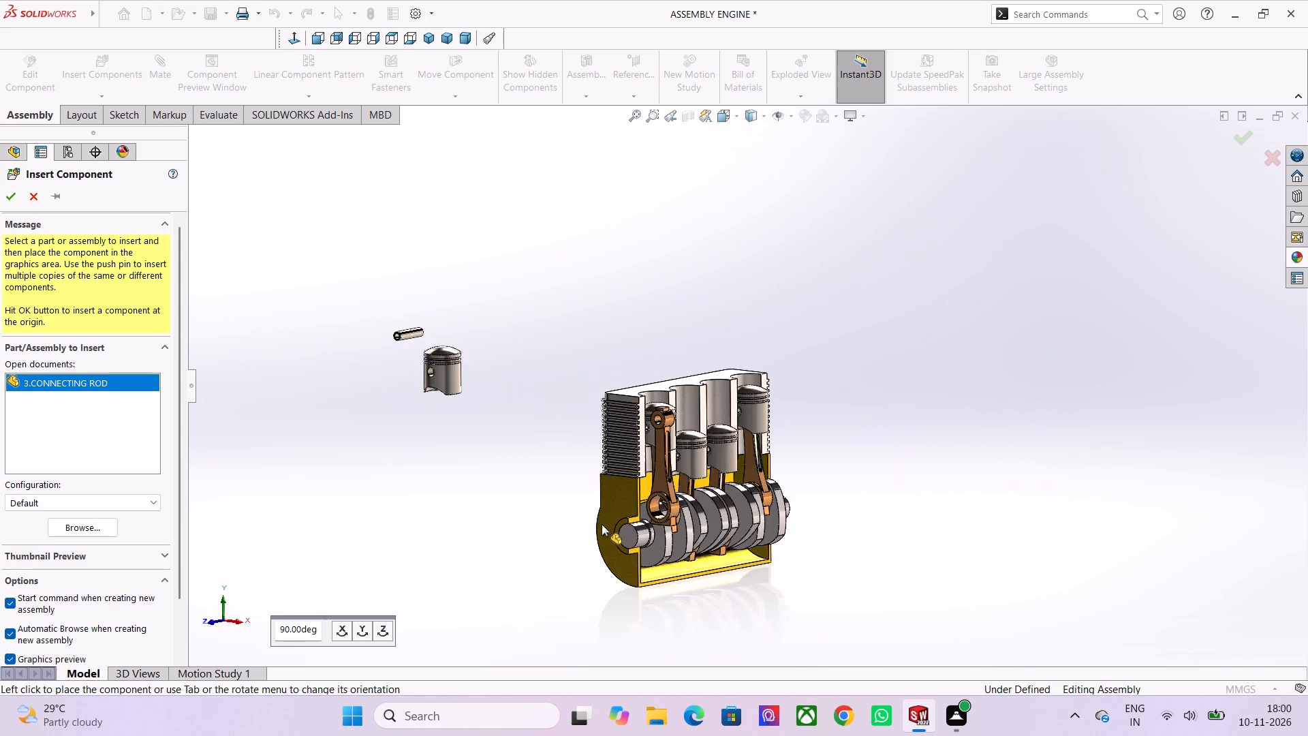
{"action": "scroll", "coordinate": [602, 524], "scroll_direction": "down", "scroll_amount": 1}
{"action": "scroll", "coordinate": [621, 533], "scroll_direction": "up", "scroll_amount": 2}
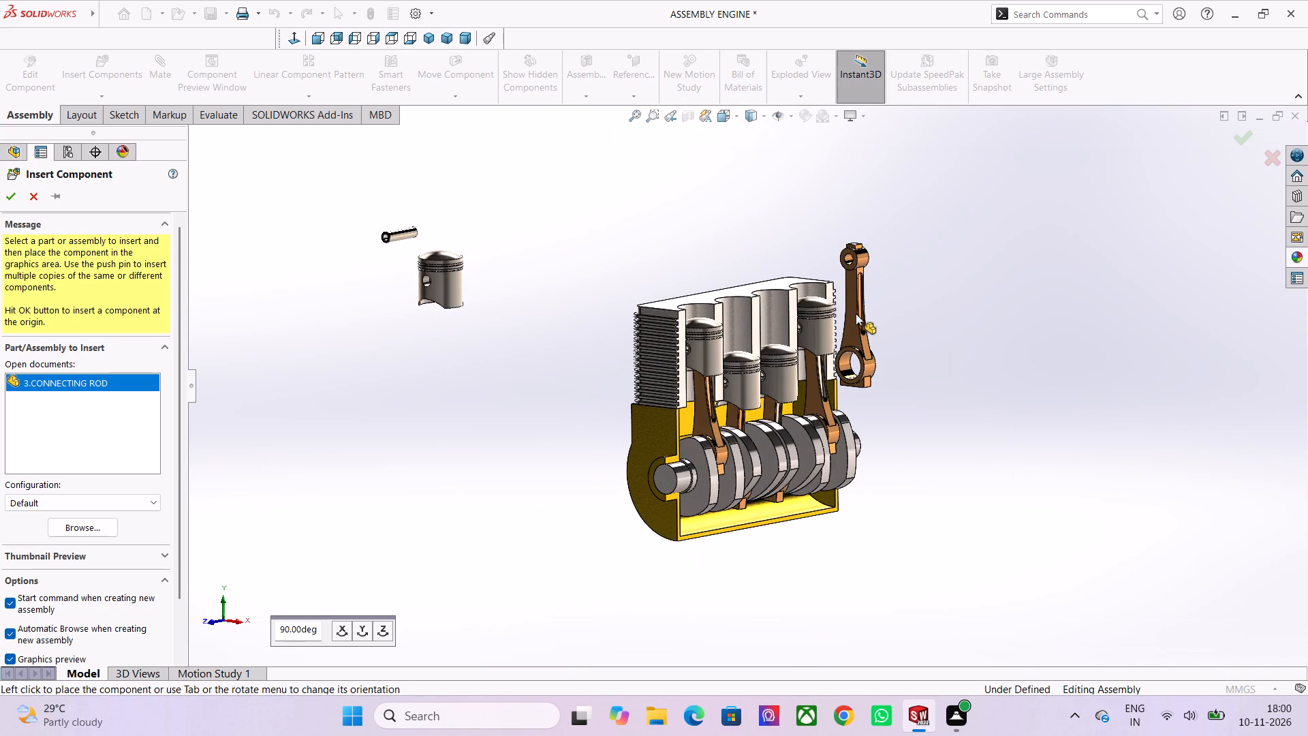
Examine the pistons, connecting rods and crankshaft in the sectioned engine block, close up and as a whole, with the connecting rod still unplaced.
{"action": "scroll", "coordinate": [670, 371], "scroll_direction": "up", "scroll_amount": 4}
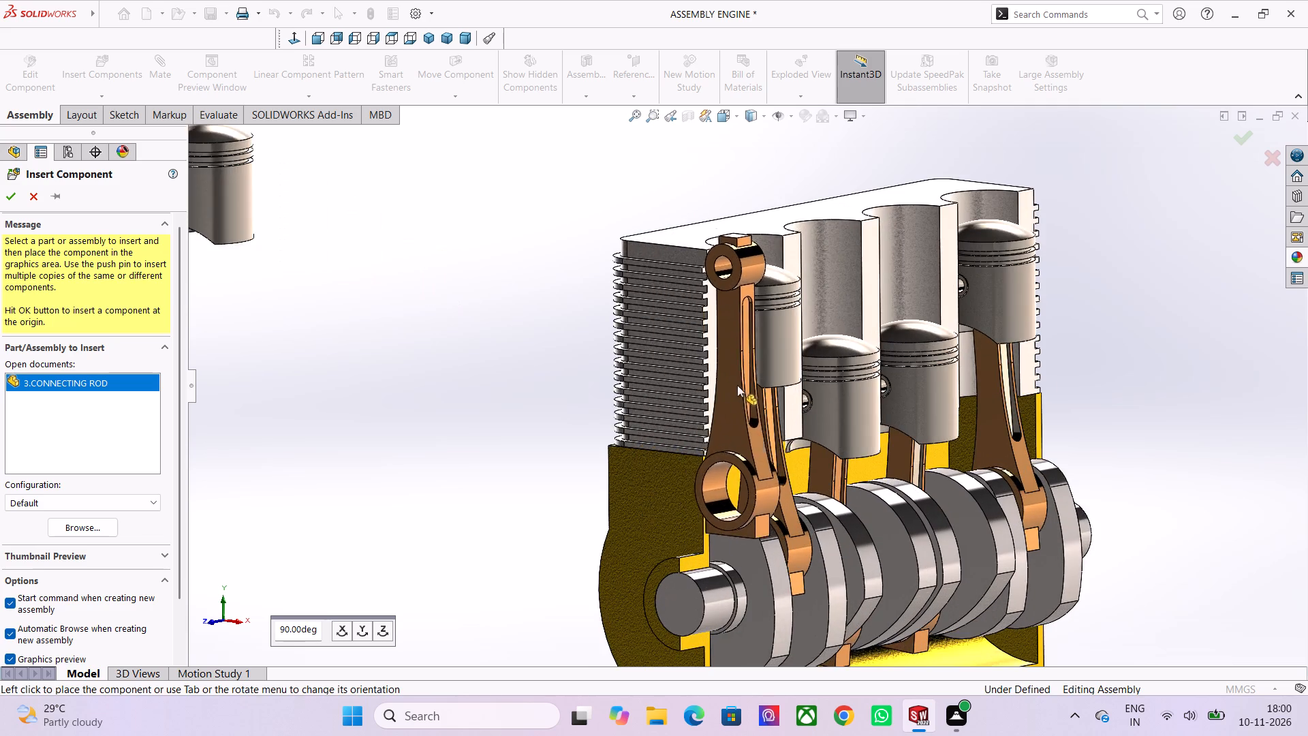
{"action": "scroll", "coordinate": [739, 386], "scroll_direction": "down", "scroll_amount": 2}
{"action": "scroll", "coordinate": [757, 447], "scroll_direction": "down", "scroll_amount": 3}
{"action": "scroll", "coordinate": [821, 425], "scroll_direction": "up", "scroll_amount": 9}
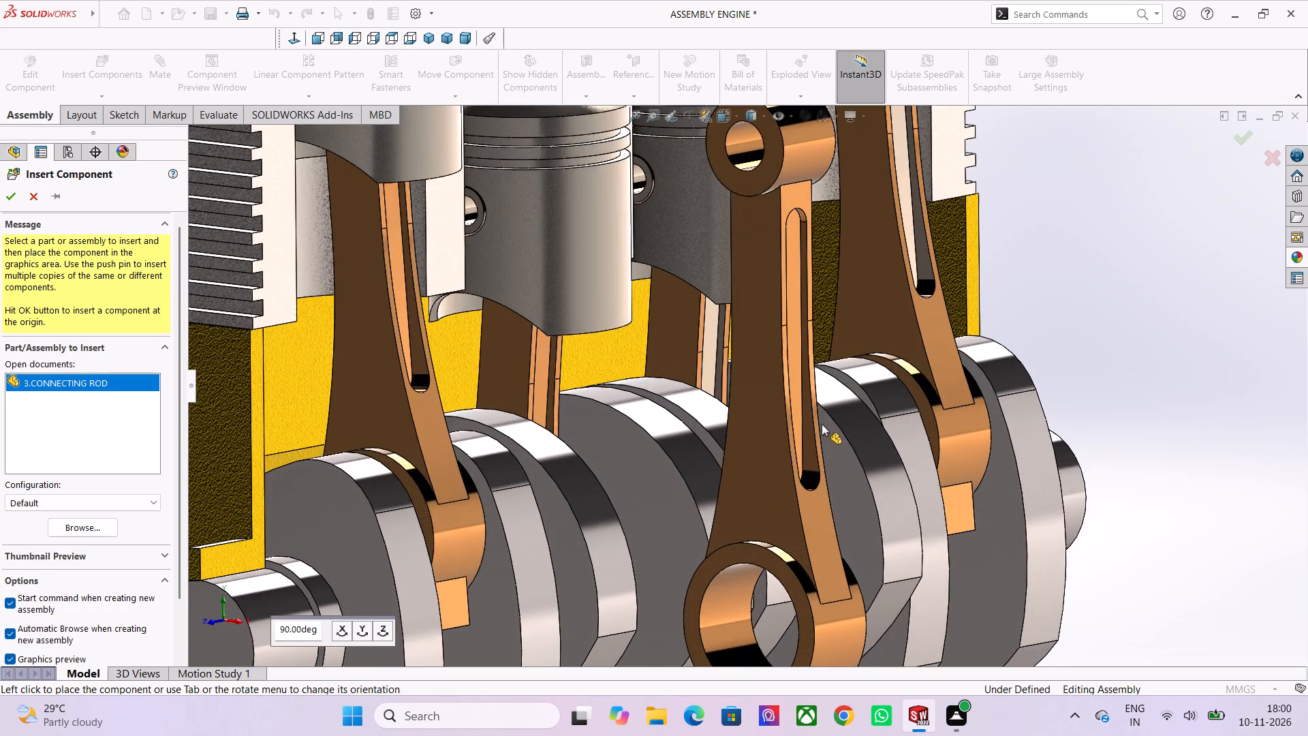
{"action": "scroll", "coordinate": [822, 424], "scroll_direction": "down", "scroll_amount": 2}
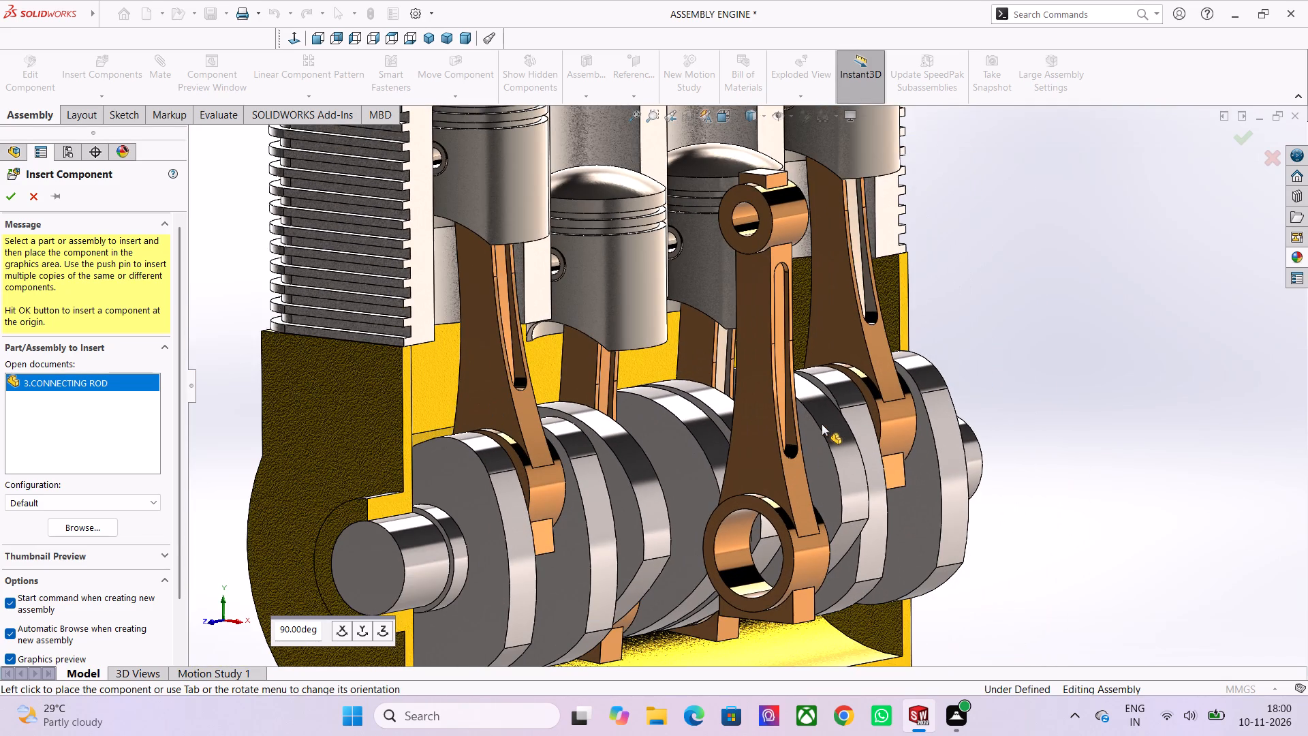
{"action": "scroll", "coordinate": [822, 424], "scroll_direction": "down", "scroll_amount": 3}
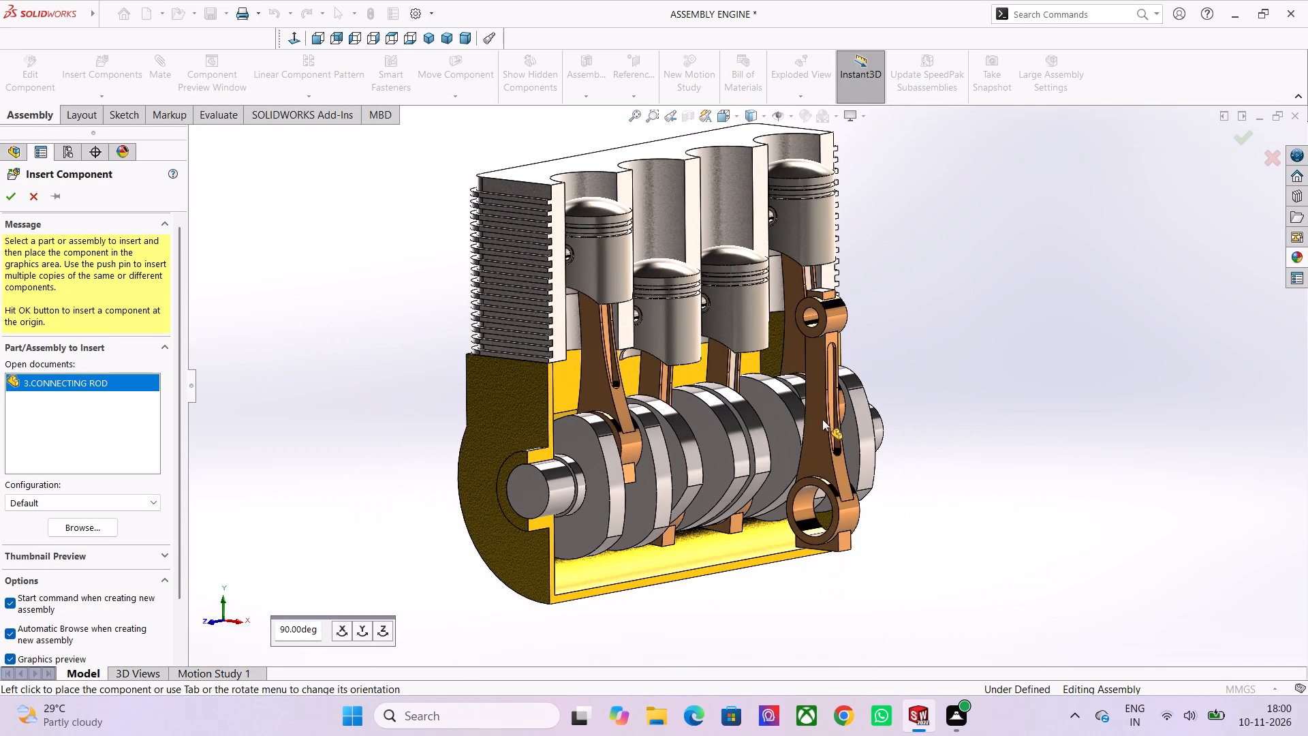
{"action": "scroll", "coordinate": [822, 419], "scroll_direction": "down", "scroll_amount": 1}
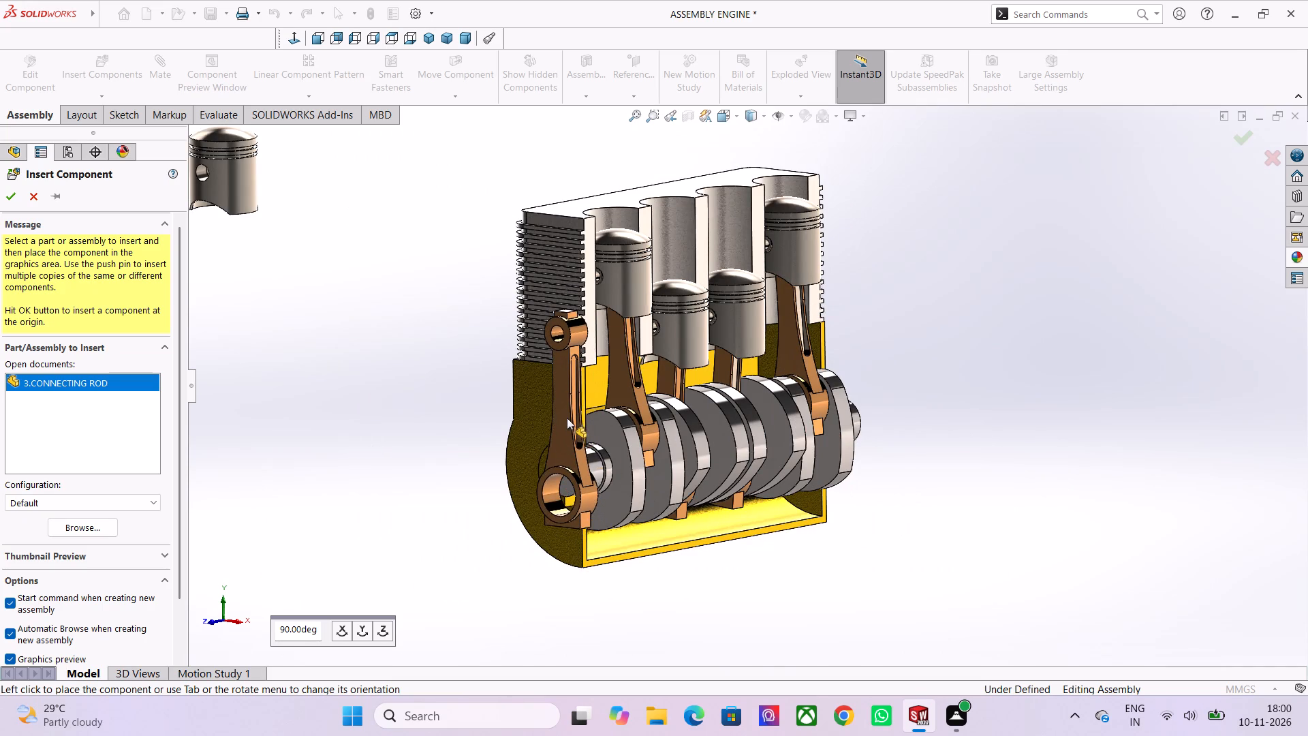
{"action": "scroll", "coordinate": [758, 361], "scroll_direction": "up", "scroll_amount": 1}
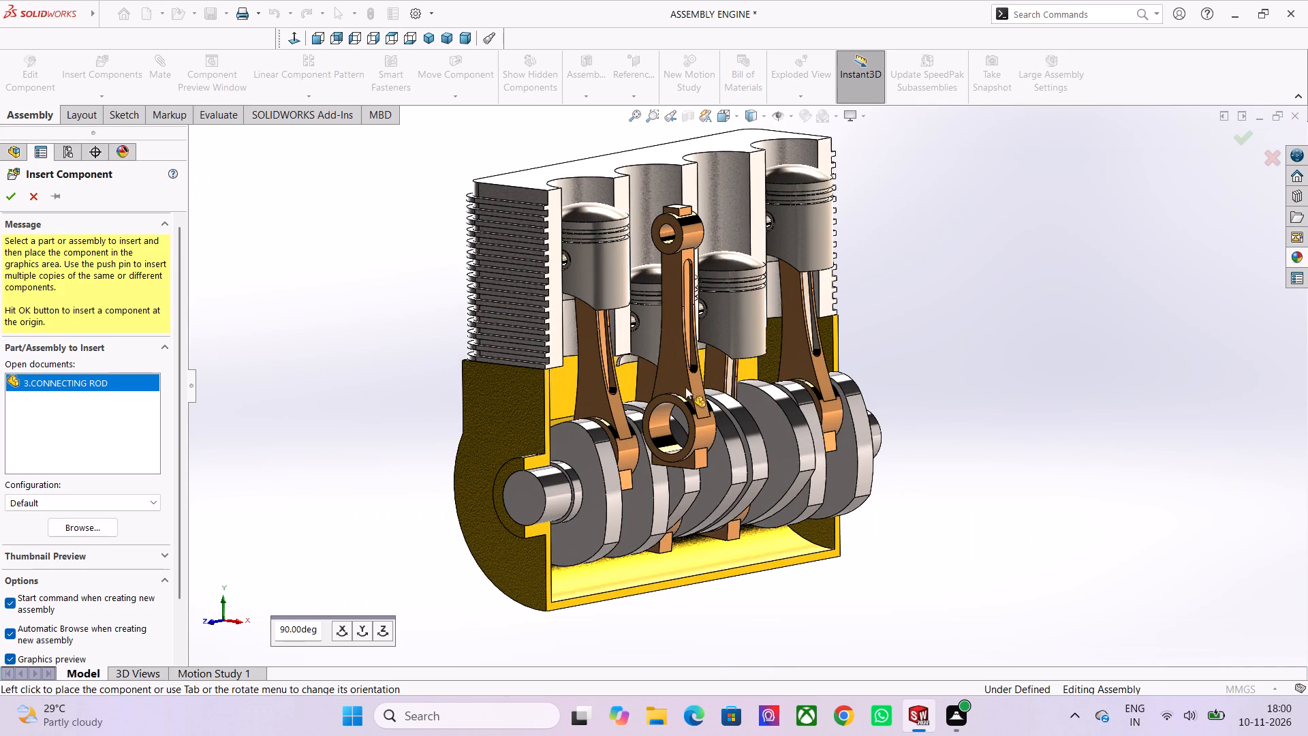
{"action": "scroll", "coordinate": [687, 448], "scroll_direction": "down", "scroll_amount": 2}
{"action": "scroll", "coordinate": [687, 453], "scroll_direction": "up", "scroll_amount": 4}
{"action": "scroll", "coordinate": [687, 450], "scroll_direction": "down", "scroll_amount": 1}
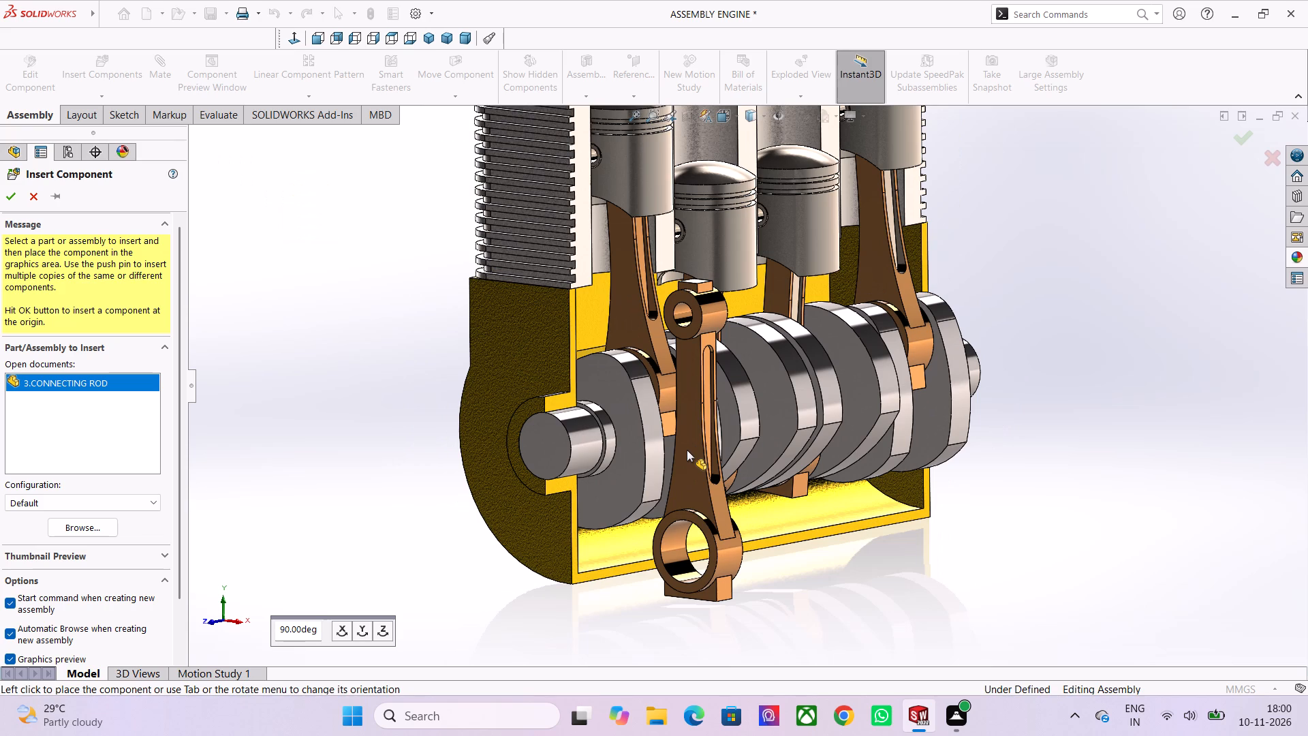
{"action": "scroll", "coordinate": [578, 465], "scroll_direction": "down", "scroll_amount": 2}
{"action": "scroll", "coordinate": [691, 326], "scroll_direction": "down", "scroll_amount": 1}
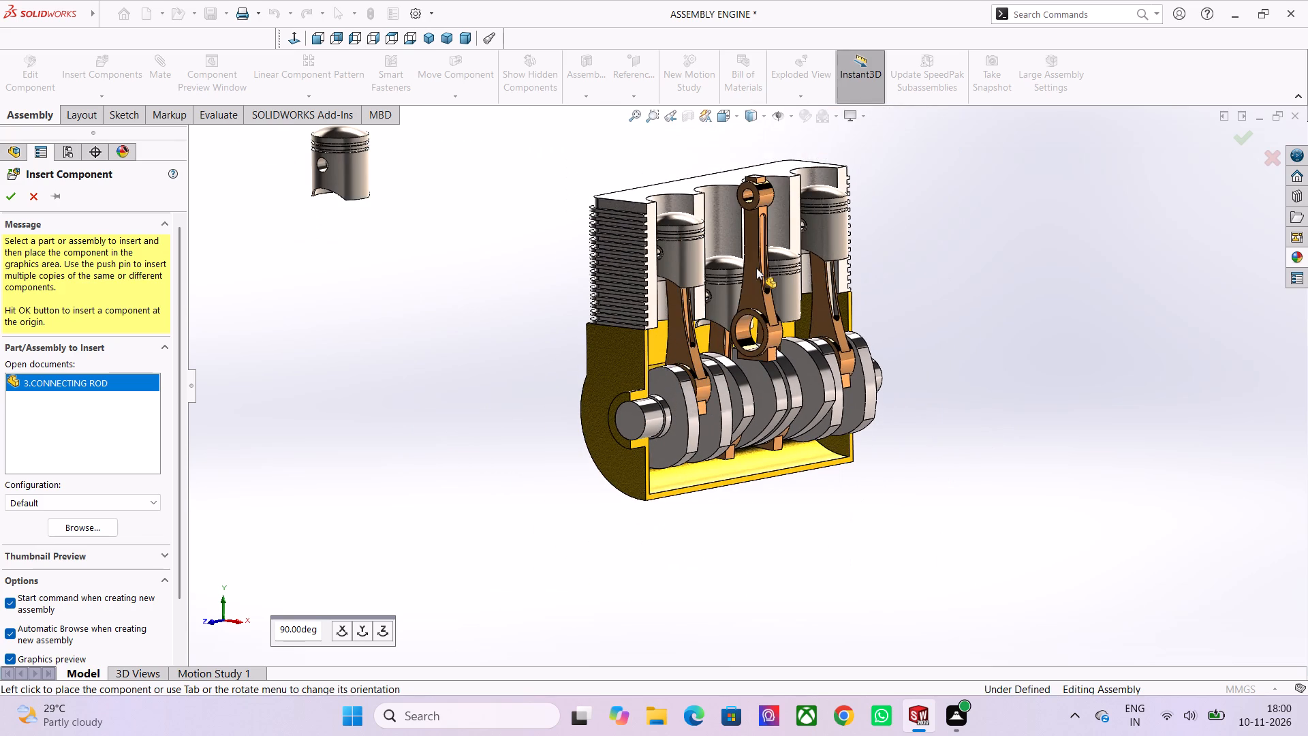
{"action": "scroll", "coordinate": [796, 281], "scroll_direction": "down", "scroll_amount": 2}
{"action": "scroll", "coordinate": [780, 281], "scroll_direction": "up", "scroll_amount": 4}
{"action": "scroll", "coordinate": [780, 281], "scroll_direction": "down", "scroll_amount": 4}
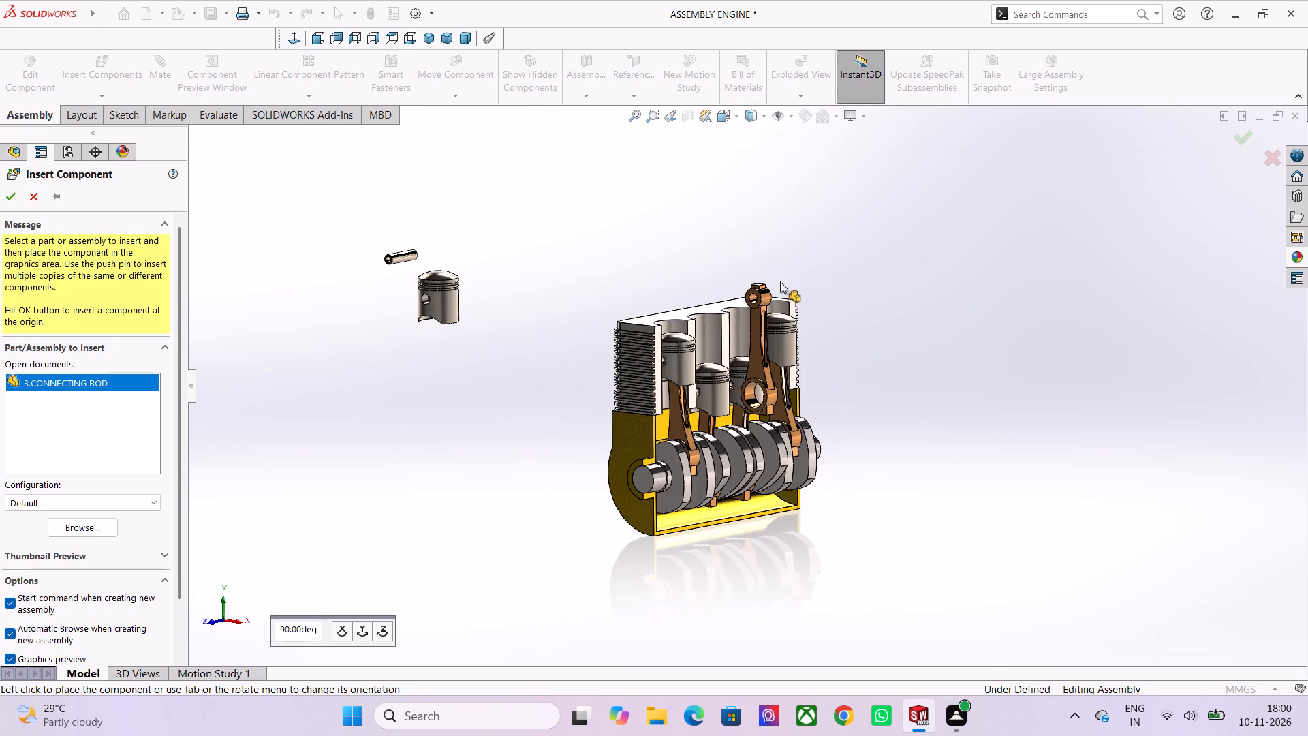
{"action": "scroll", "coordinate": [780, 281], "scroll_direction": "up", "scroll_amount": 3}
{"action": "scroll", "coordinate": [780, 281], "scroll_direction": "down", "scroll_amount": 3}
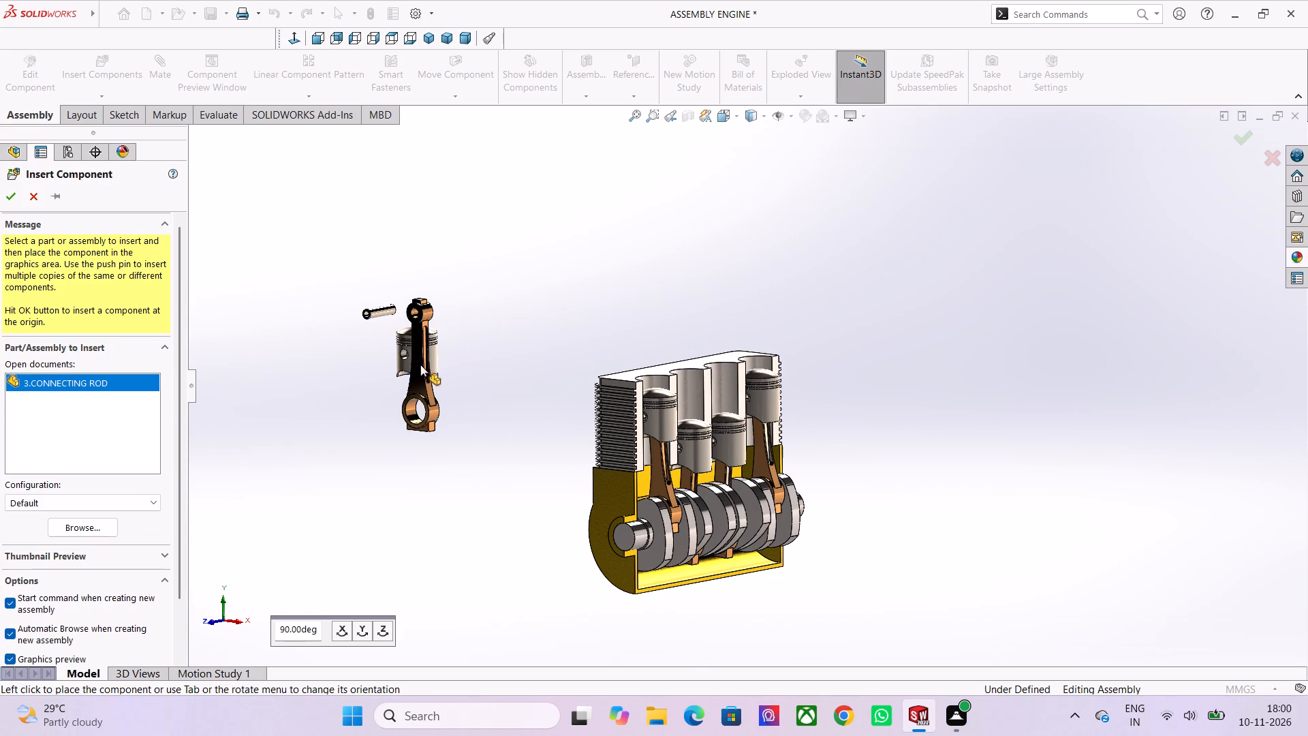
{"action": "scroll", "coordinate": [399, 352], "scroll_direction": "up", "scroll_amount": 5}
{"action": "scroll", "coordinate": [399, 352], "scroll_direction": "down", "scroll_amount": 4}
{"action": "scroll", "coordinate": [981, 480], "scroll_direction": "down", "scroll_amount": 3}
{"action": "scroll", "coordinate": [1017, 425], "scroll_direction": "up", "scroll_amount": 2}
{"action": "scroll", "coordinate": [822, 360], "scroll_direction": "up", "scroll_amount": 5}
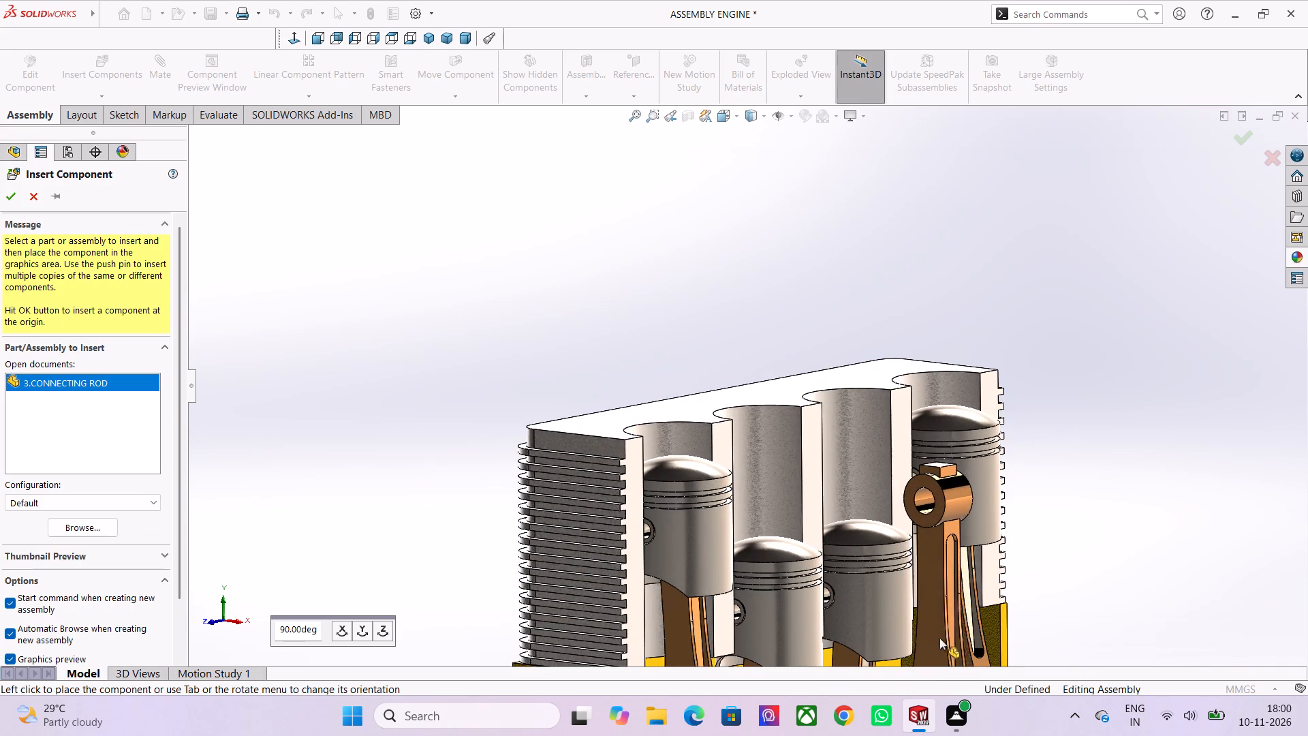
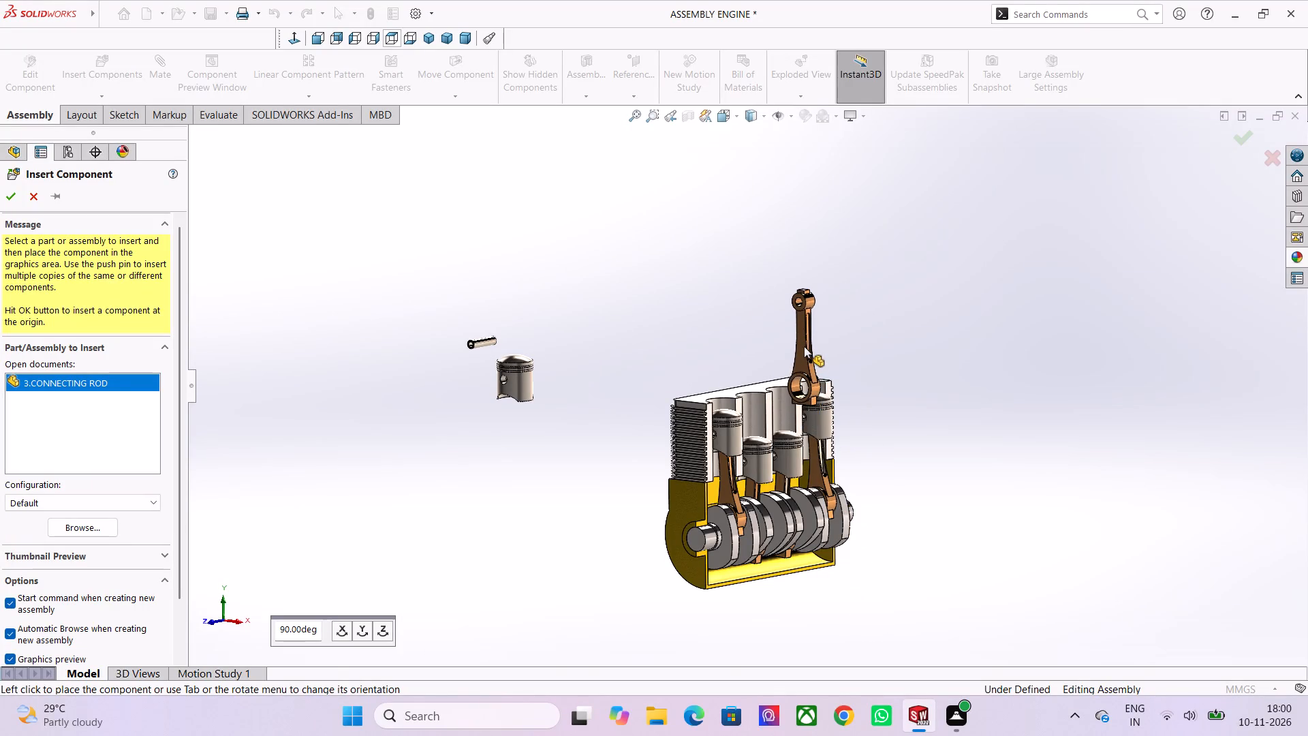
Examine the unplaced connecting rod against the loose piston and piston pin beside the engine, close up and from afar.
{"action": "scroll", "coordinate": [804, 346], "scroll_direction": "down", "scroll_amount": 1}
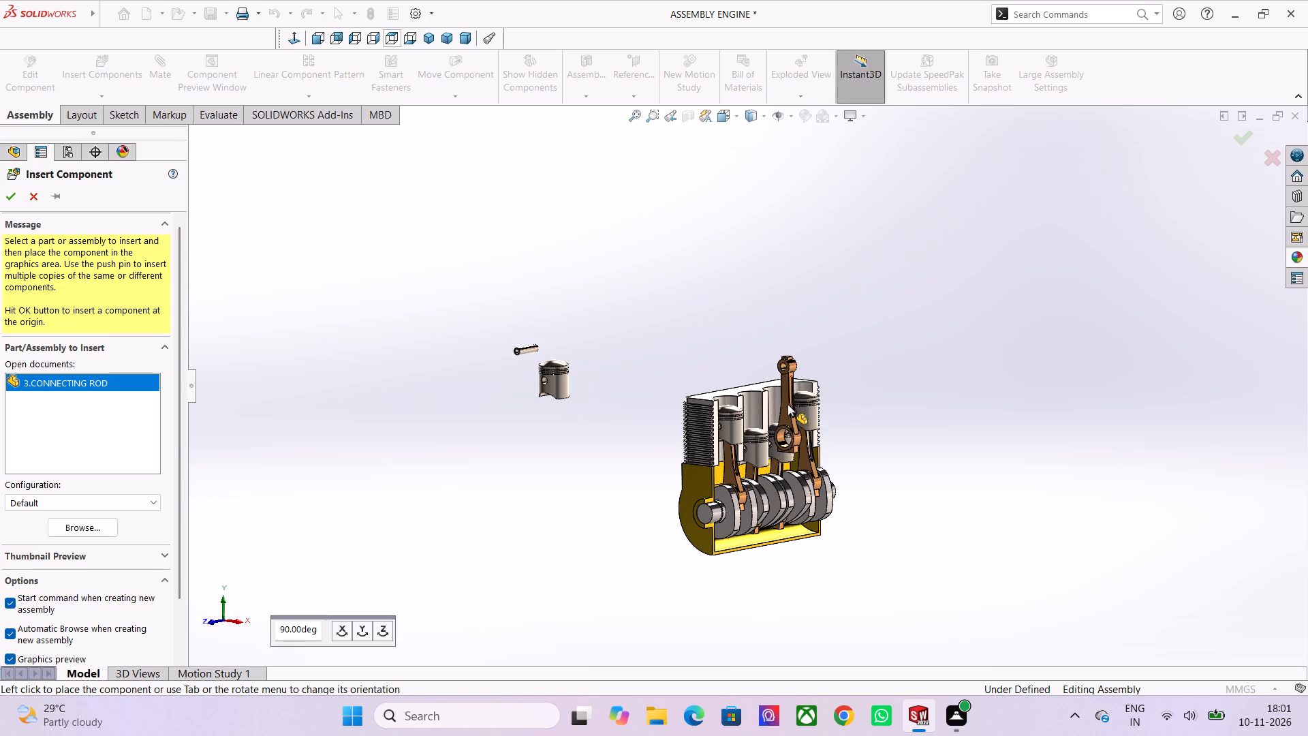
{"action": "scroll", "coordinate": [872, 614], "scroll_direction": "down", "scroll_amount": 2}
{"action": "scroll", "coordinate": [721, 363], "scroll_direction": "up", "scroll_amount": 3}
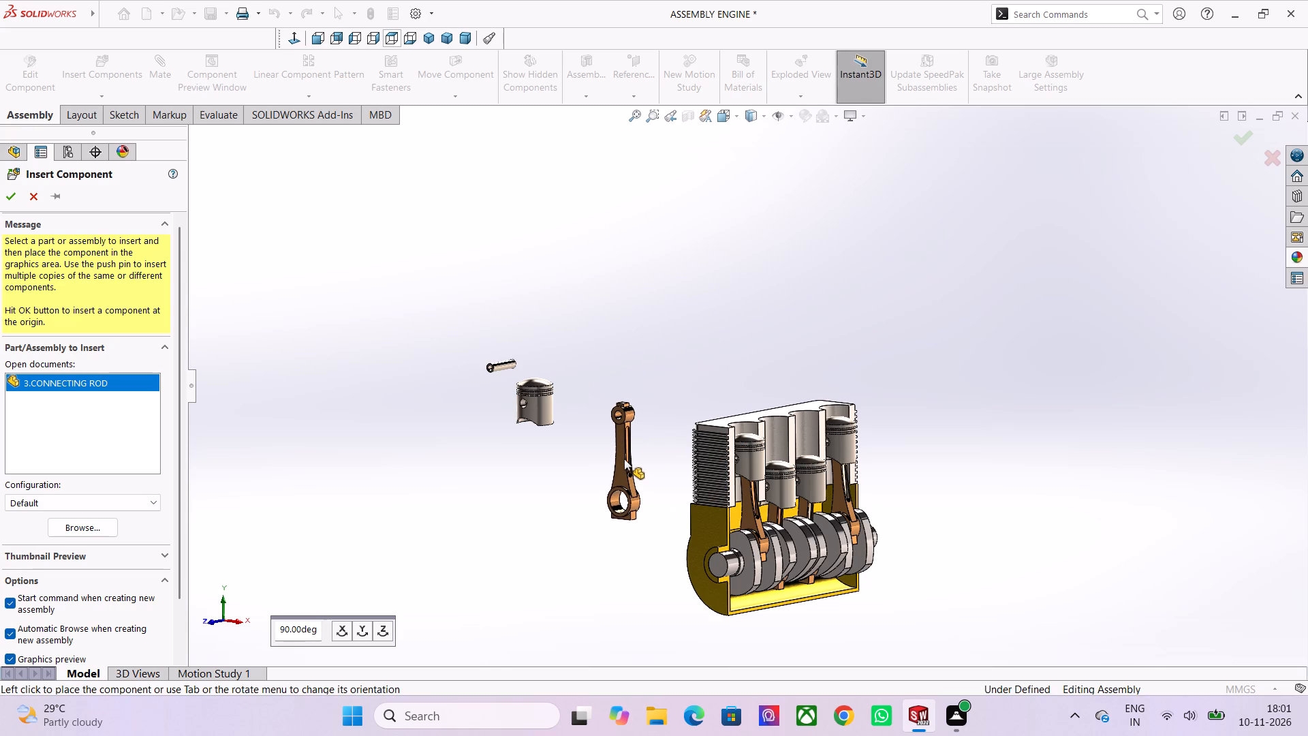
{"action": "scroll", "coordinate": [855, 491], "scroll_direction": "down", "scroll_amount": 1}
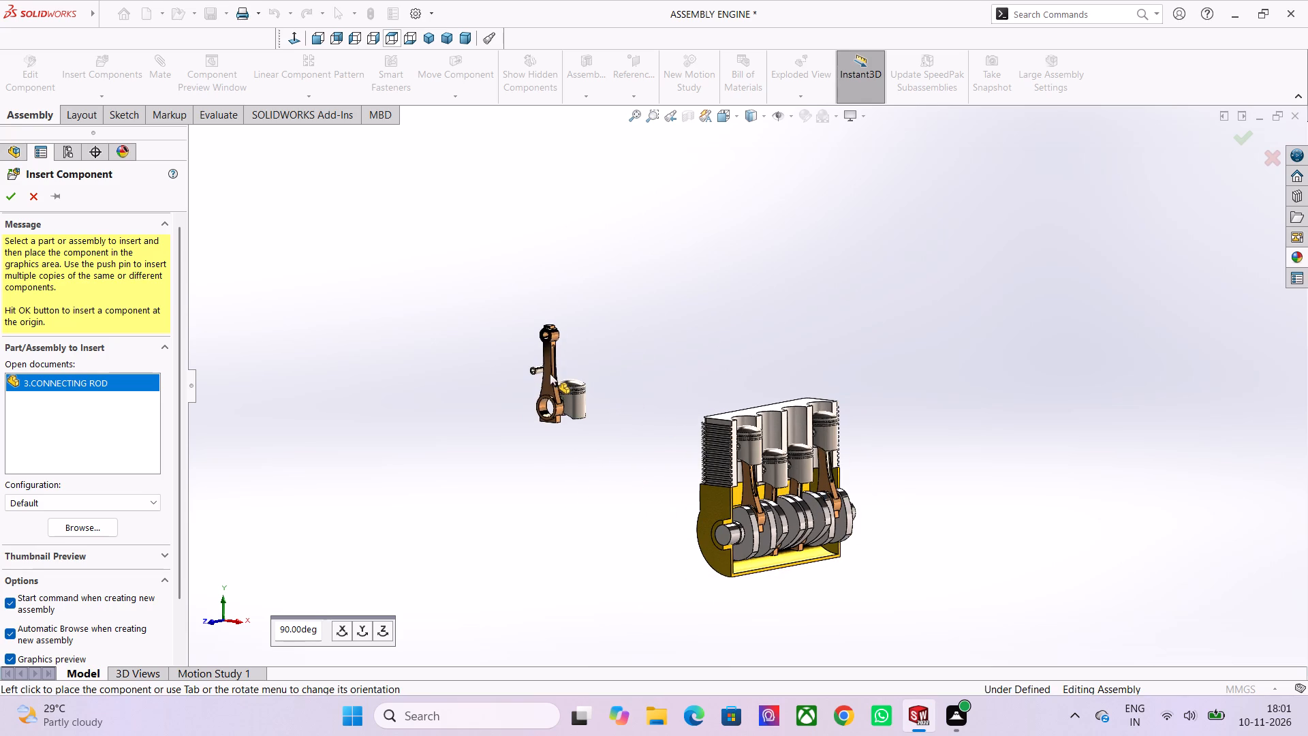
{"action": "scroll", "coordinate": [550, 373], "scroll_direction": "down", "scroll_amount": 1}
{"action": "scroll", "coordinate": [550, 373], "scroll_direction": "up", "scroll_amount": 4}
{"action": "scroll", "coordinate": [708, 496], "scroll_direction": "up", "scroll_amount": 3}
{"action": "scroll", "coordinate": [667, 427], "scroll_direction": "up", "scroll_amount": 3}
{"action": "scroll", "coordinate": [664, 418], "scroll_direction": "down", "scroll_amount": 4}
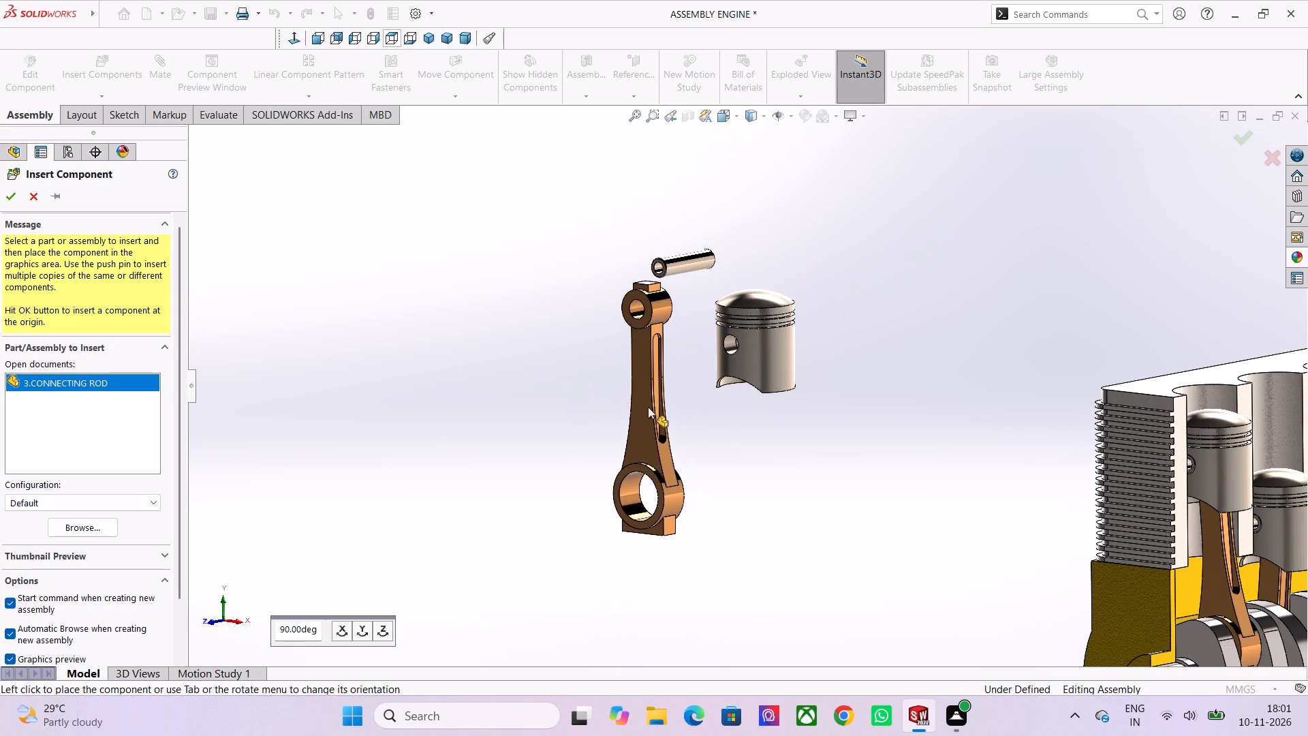
{"action": "scroll", "coordinate": [650, 380], "scroll_direction": "up", "scroll_amount": 2}
{"action": "scroll", "coordinate": [650, 376], "scroll_direction": "down", "scroll_amount": 3}
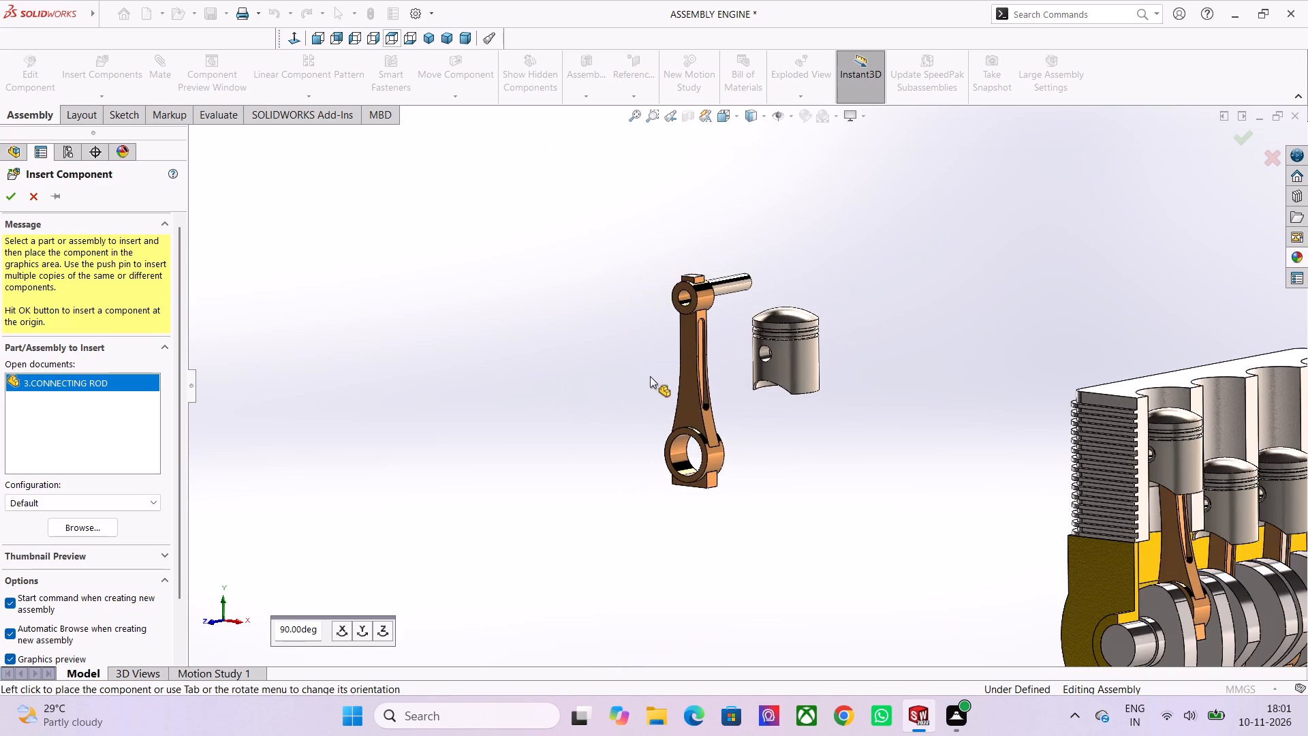
{"action": "scroll", "coordinate": [650, 376], "scroll_direction": "down", "scroll_amount": 2}
{"action": "scroll", "coordinate": [1200, 421], "scroll_direction": "down", "scroll_amount": 3}
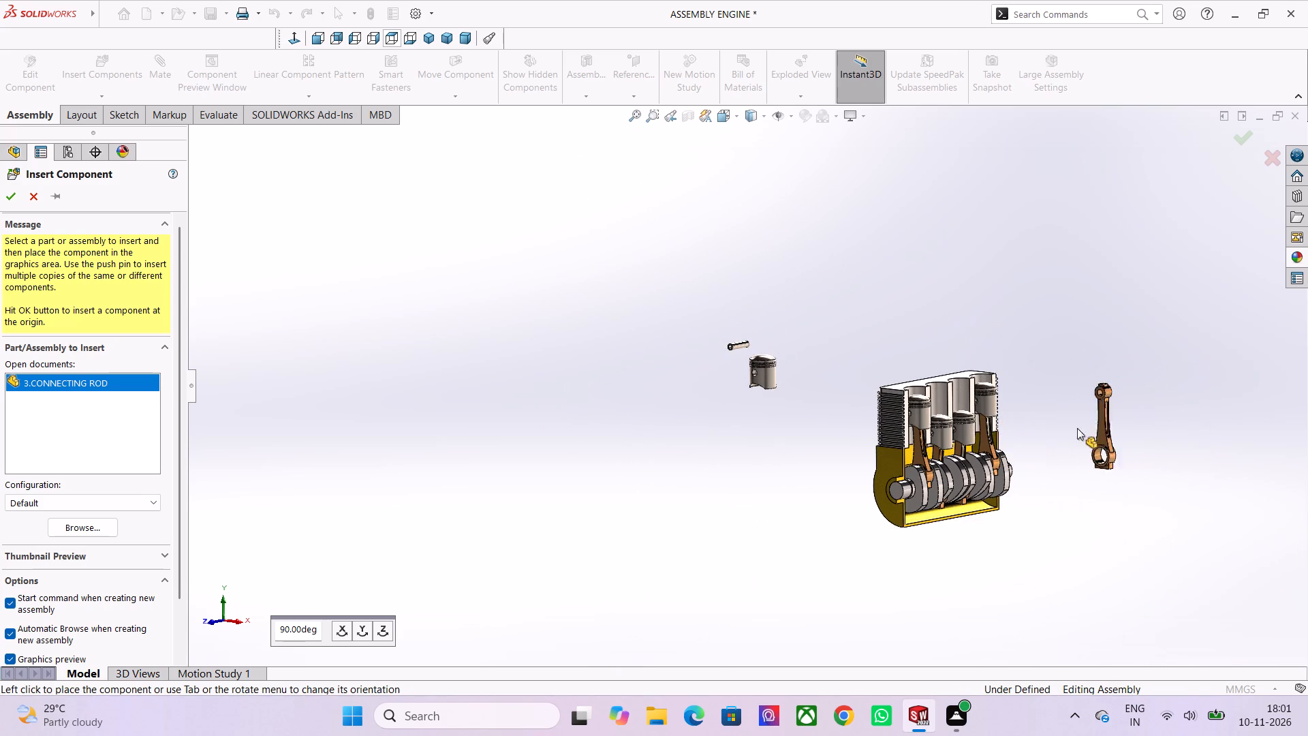
{"action": "scroll", "coordinate": [1057, 429], "scroll_direction": "down", "scroll_amount": 1}
{"action": "scroll", "coordinate": [1012, 378], "scroll_direction": "up", "scroll_amount": 2}
{"action": "scroll", "coordinate": [738, 320], "scroll_direction": "down", "scroll_amount": 1}
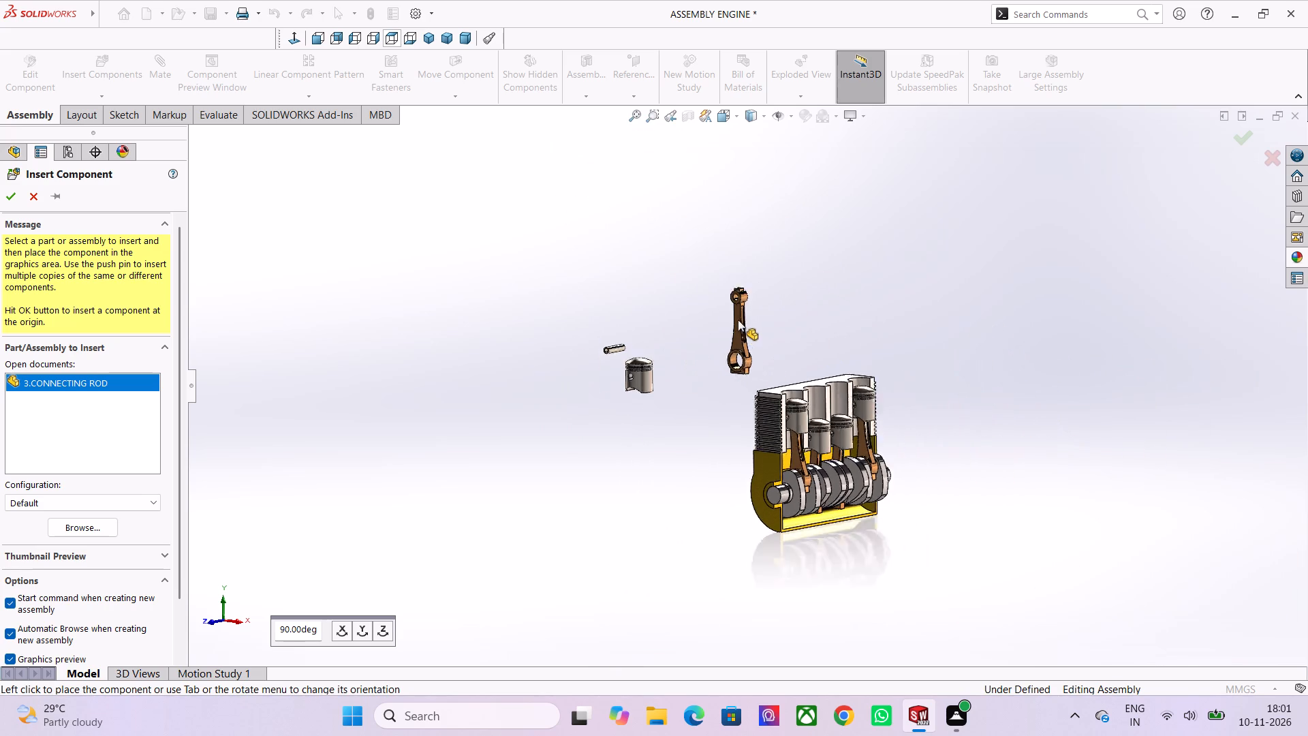
{"action": "scroll", "coordinate": [738, 320], "scroll_direction": "down", "scroll_amount": 1}
{"action": "scroll", "coordinate": [607, 395], "scroll_direction": "up", "scroll_amount": 5}
{"action": "scroll", "coordinate": [685, 348], "scroll_direction": "up", "scroll_amount": 4}
{"action": "scroll", "coordinate": [762, 337], "scroll_direction": "up", "scroll_amount": 4}
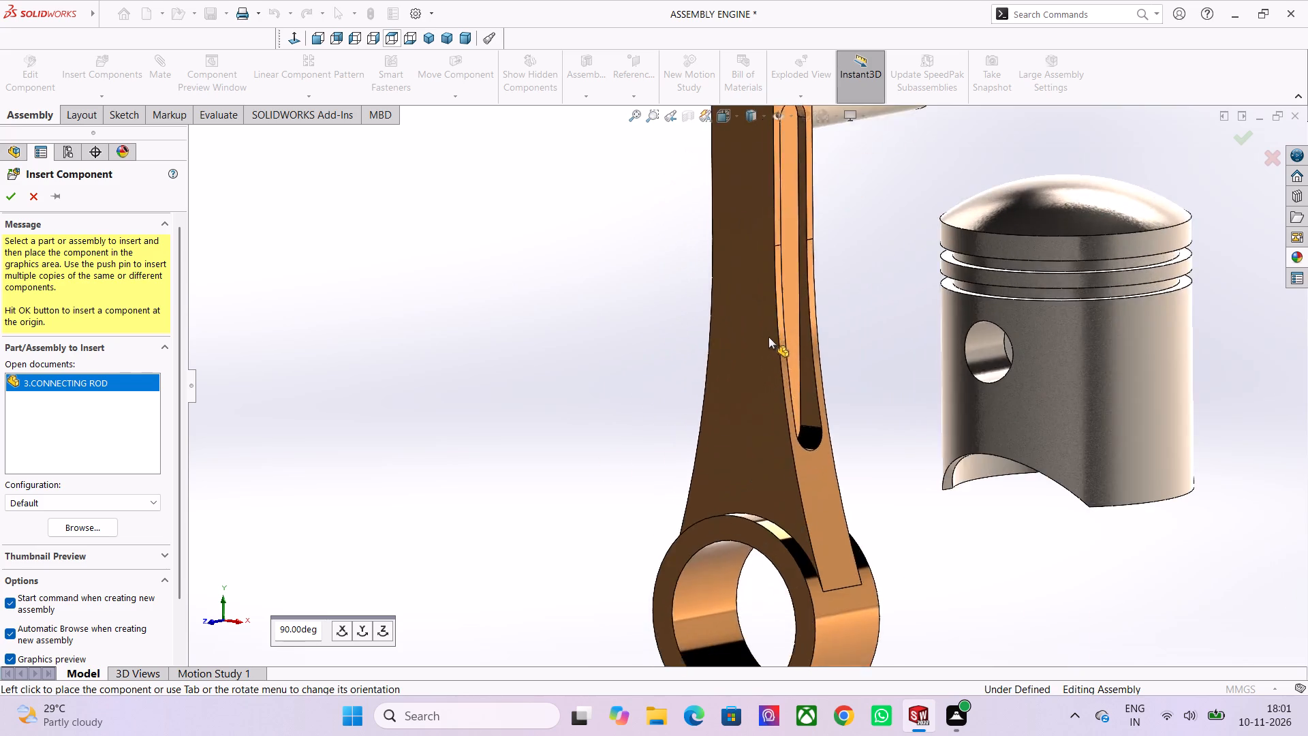
{"action": "scroll", "coordinate": [856, 397], "scroll_direction": "down", "scroll_amount": 7}
{"action": "scroll", "coordinate": [905, 429], "scroll_direction": "down", "scroll_amount": 4}
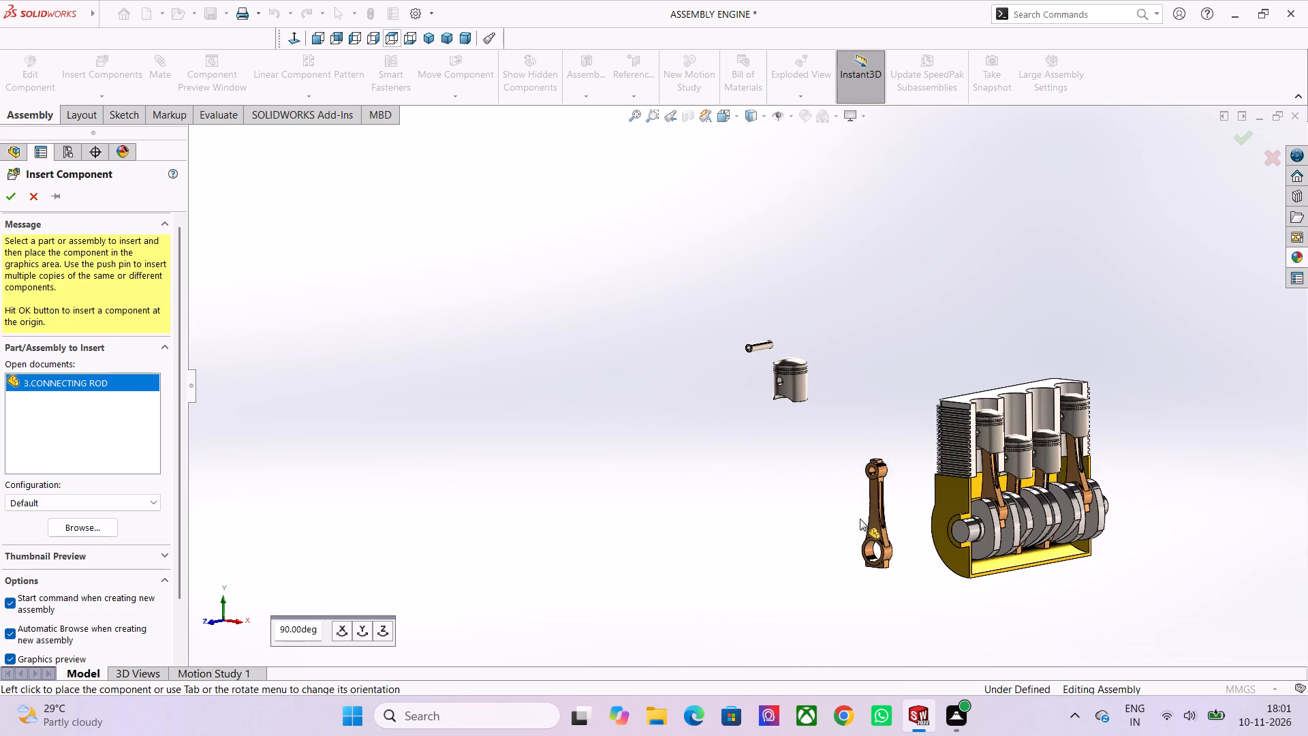
{"action": "scroll", "coordinate": [840, 515], "scroll_direction": "up", "scroll_amount": 1}
{"action": "scroll", "coordinate": [744, 386], "scroll_direction": "up", "scroll_amount": 4}
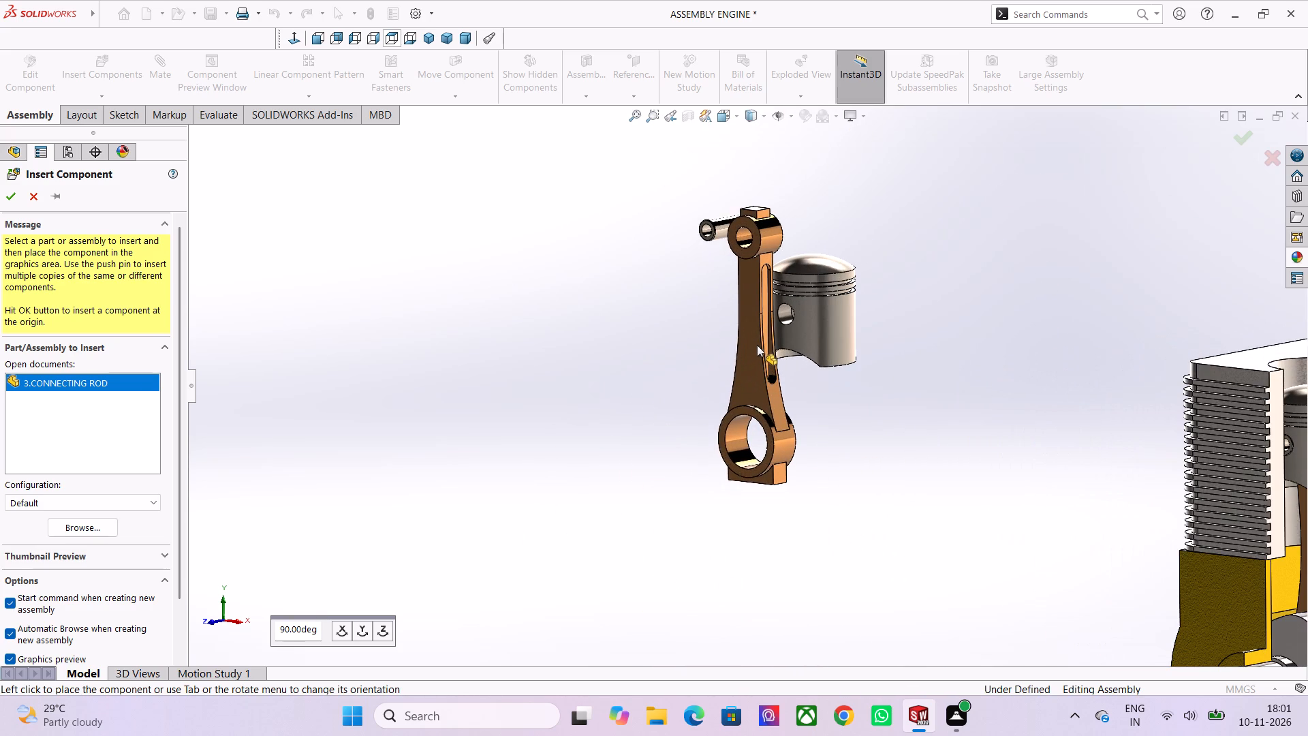
{"action": "scroll", "coordinate": [757, 345], "scroll_direction": "down", "scroll_amount": 1}
{"action": "scroll", "coordinate": [694, 375], "scroll_direction": "up", "scroll_amount": 4}
{"action": "scroll", "coordinate": [830, 458], "scroll_direction": "down", "scroll_amount": 3}
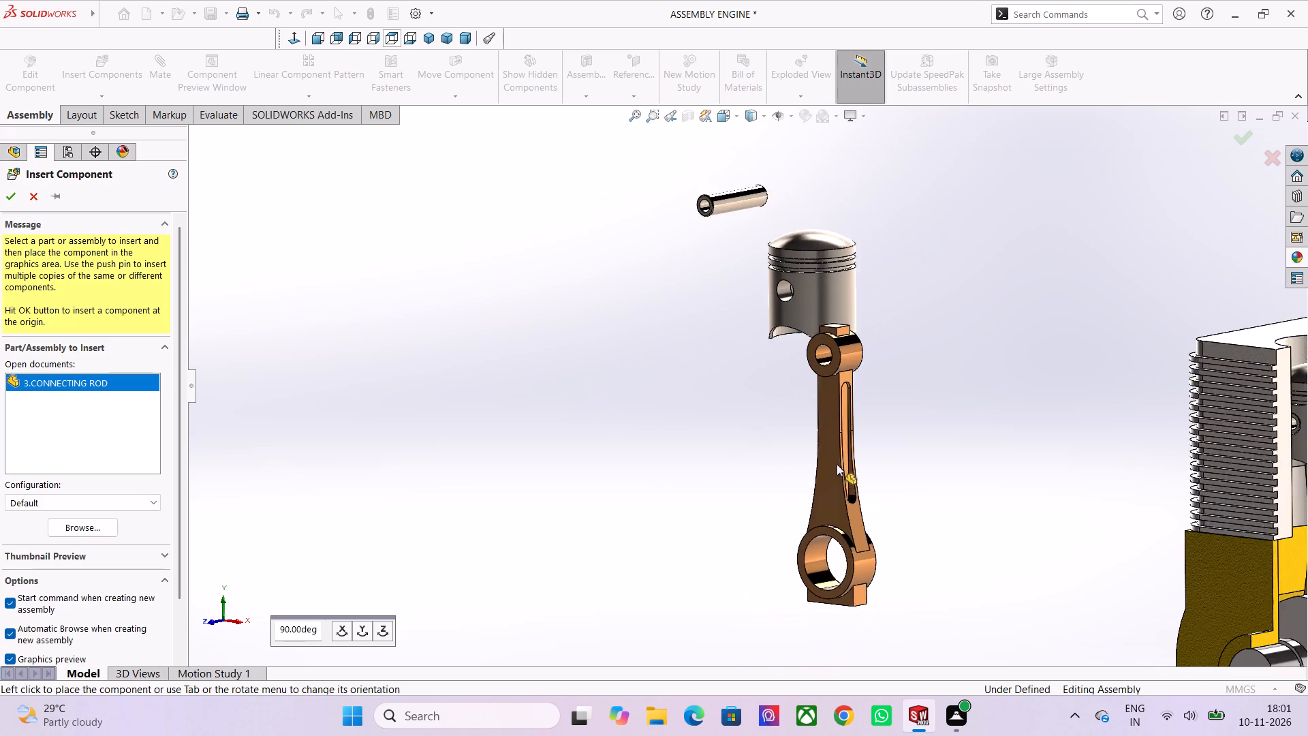
{"action": "scroll", "coordinate": [843, 465], "scroll_direction": "down", "scroll_amount": 3}
{"action": "scroll", "coordinate": [750, 263], "scroll_direction": "up", "scroll_amount": 3}
{"action": "scroll", "coordinate": [740, 385], "scroll_direction": "up", "scroll_amount": 2}
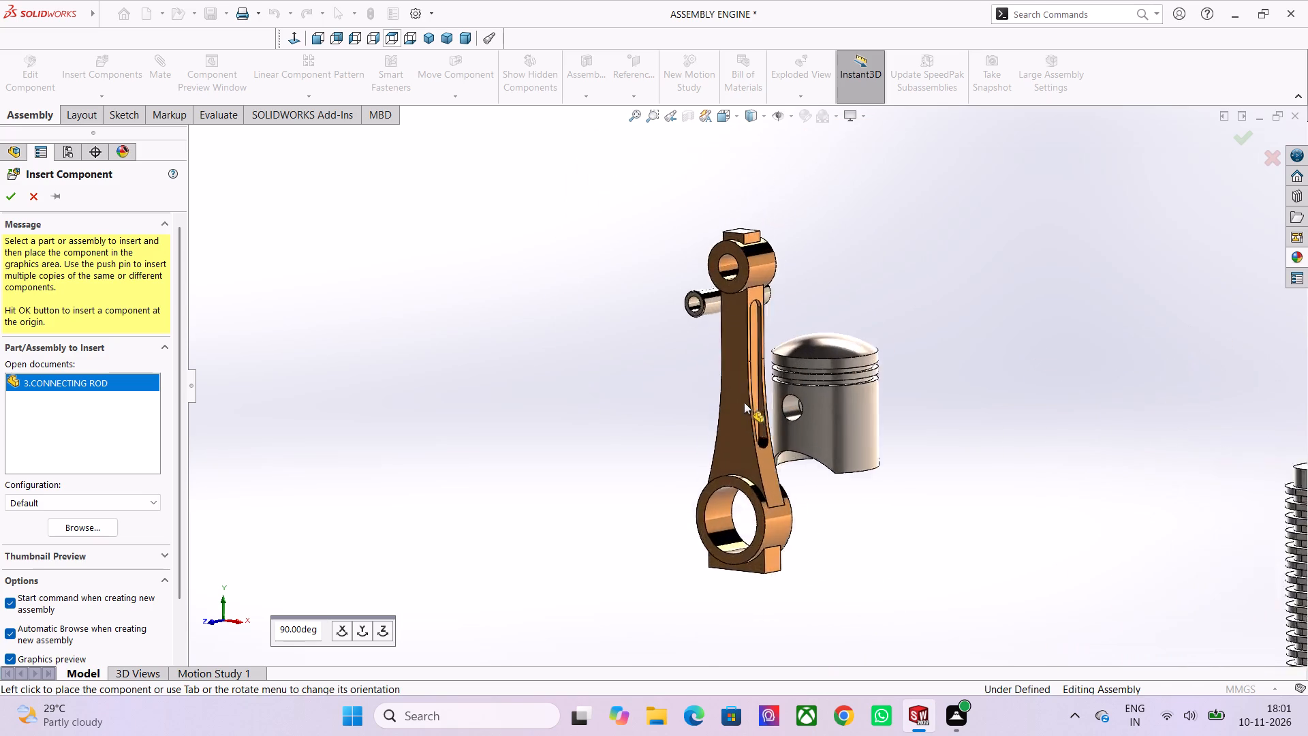
{"action": "scroll", "coordinate": [744, 402], "scroll_direction": "up", "scroll_amount": 2}
{"action": "scroll", "coordinate": [738, 402], "scroll_direction": "down", "scroll_amount": 1}
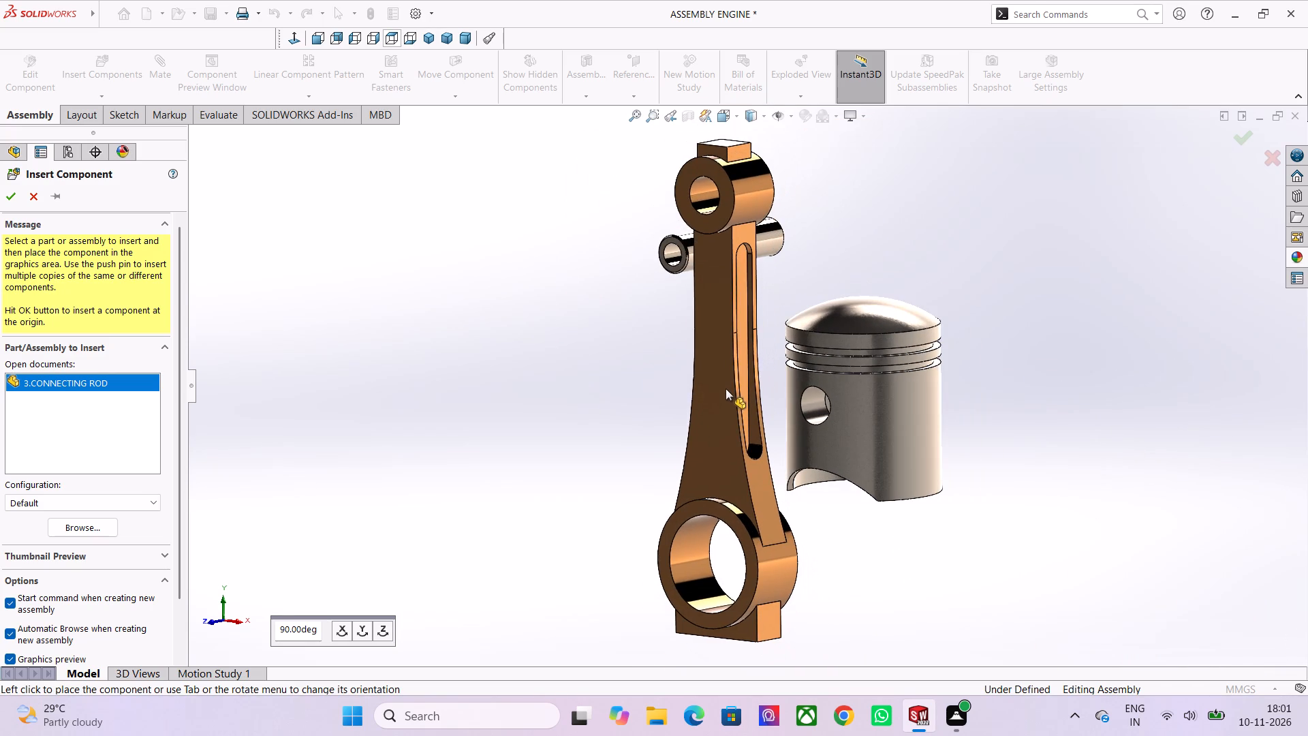
{"action": "scroll", "coordinate": [726, 388], "scroll_direction": "up", "scroll_amount": 3}
{"action": "scroll", "coordinate": [726, 388], "scroll_direction": "down", "scroll_amount": 7}
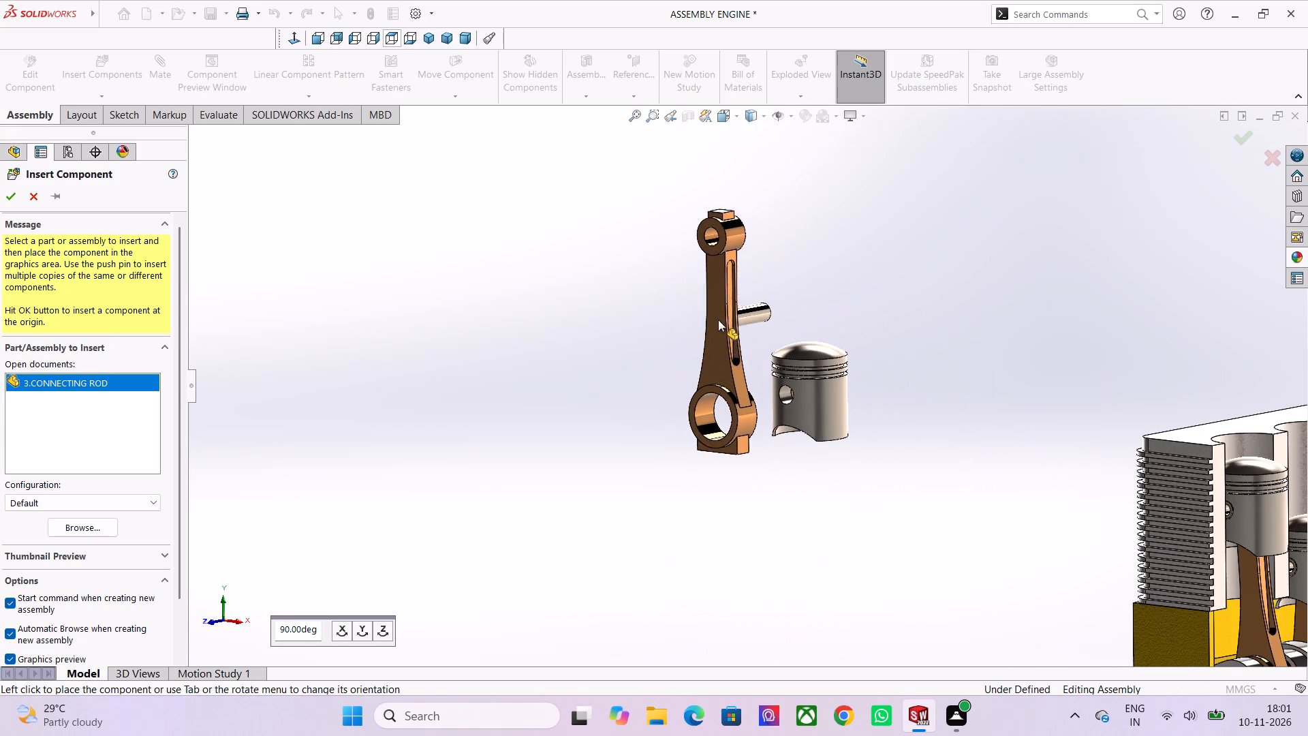
{"action": "scroll", "coordinate": [710, 298], "scroll_direction": "up", "scroll_amount": 2}
{"action": "scroll", "coordinate": [703, 212], "scroll_direction": "up", "scroll_amount": 3}
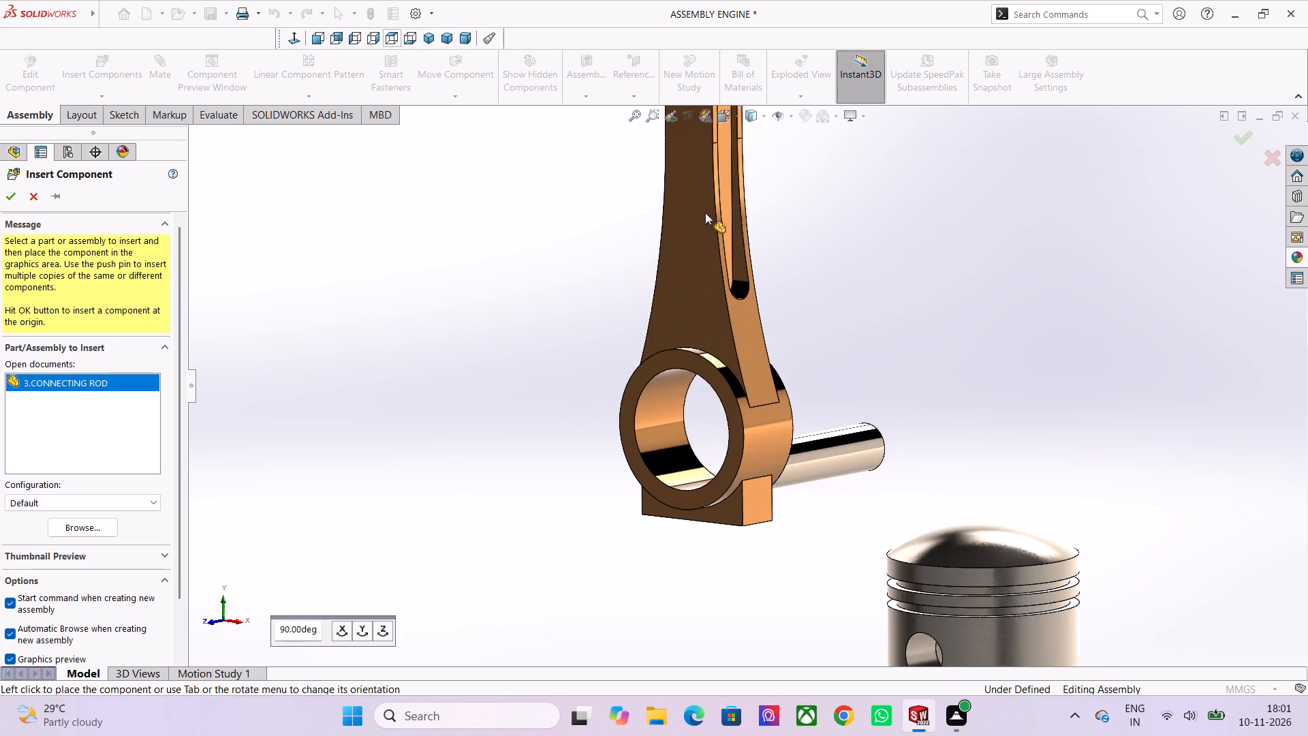
{"action": "scroll", "coordinate": [711, 285], "scroll_direction": "up", "scroll_amount": 3}
{"action": "scroll", "coordinate": [722, 297], "scroll_direction": "down", "scroll_amount": 5}
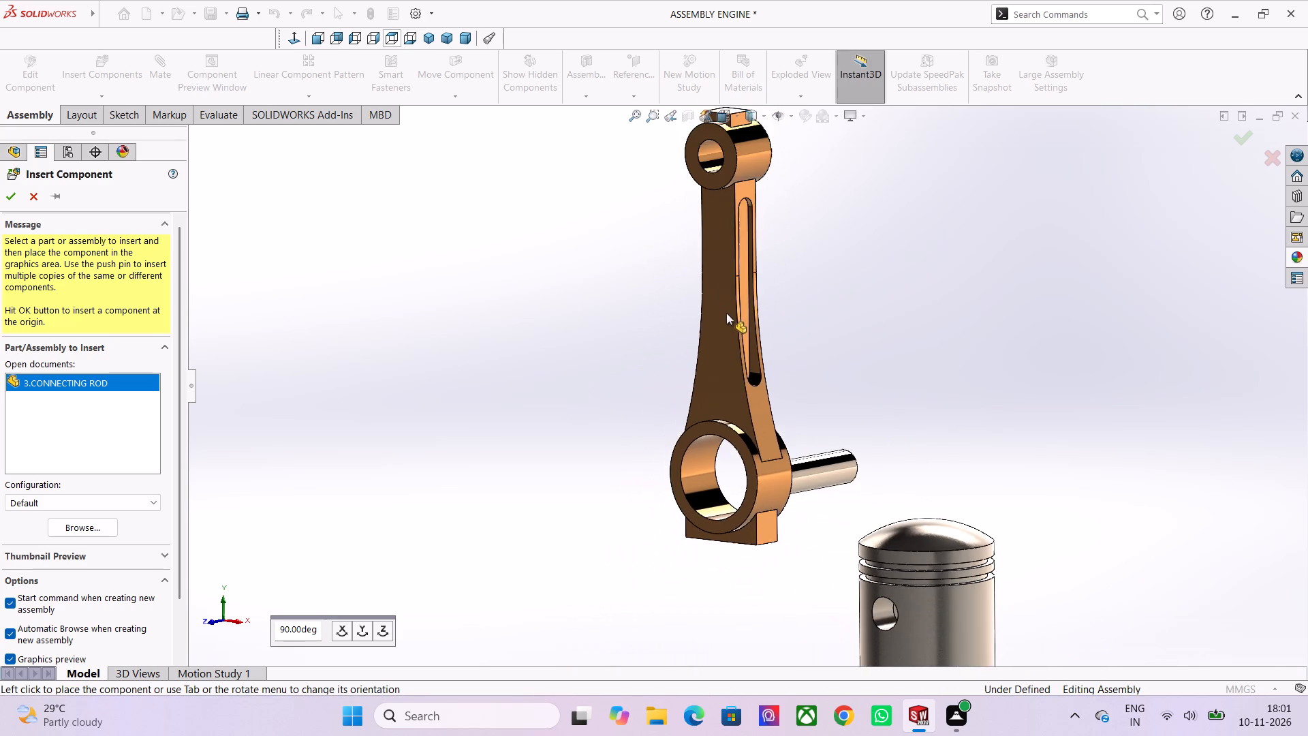
{"action": "scroll", "coordinate": [726, 324], "scroll_direction": "down", "scroll_amount": 5}
{"action": "scroll", "coordinate": [827, 457], "scroll_direction": "down", "scroll_amount": 7}
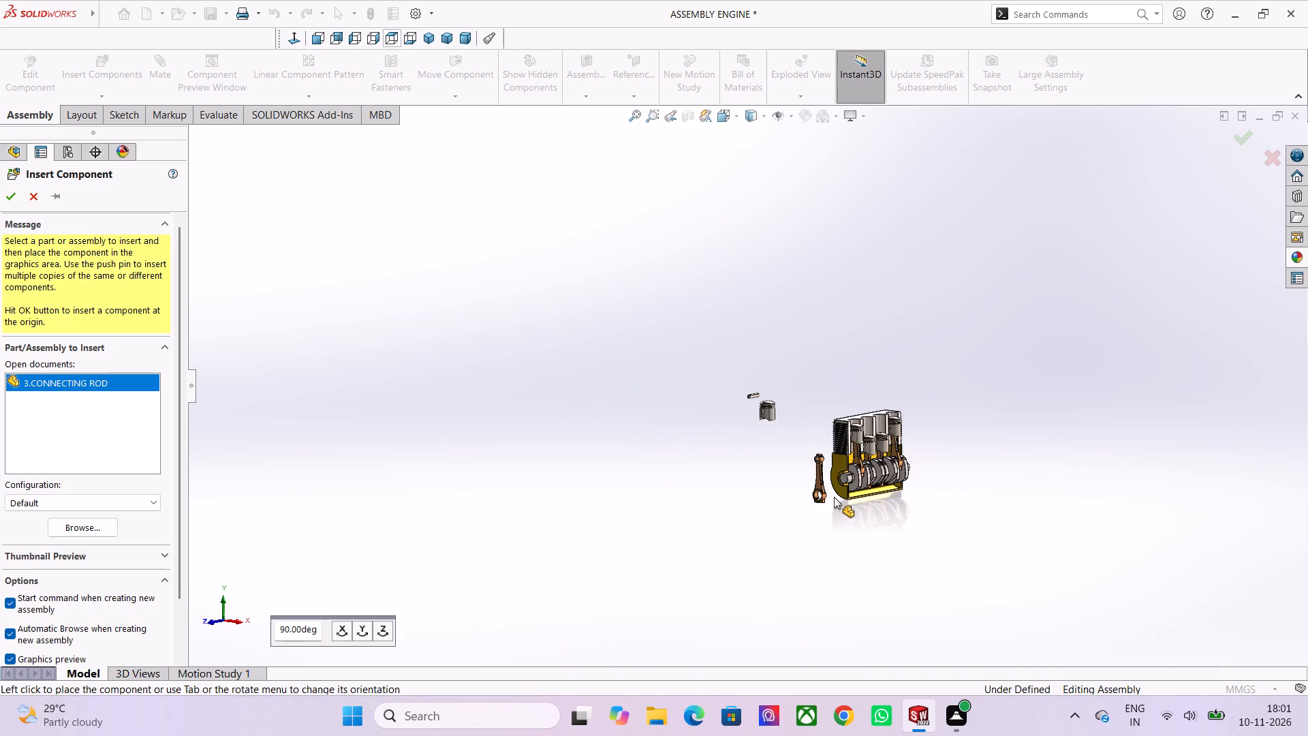
Compare the unplaced connecting rod with the rods, pistons and crankshaft installed in the sectioned engine block.
{"action": "scroll", "coordinate": [735, 330], "scroll_direction": "up", "scroll_amount": 1}
{"action": "scroll", "coordinate": [728, 456], "scroll_direction": "down", "scroll_amount": 3}
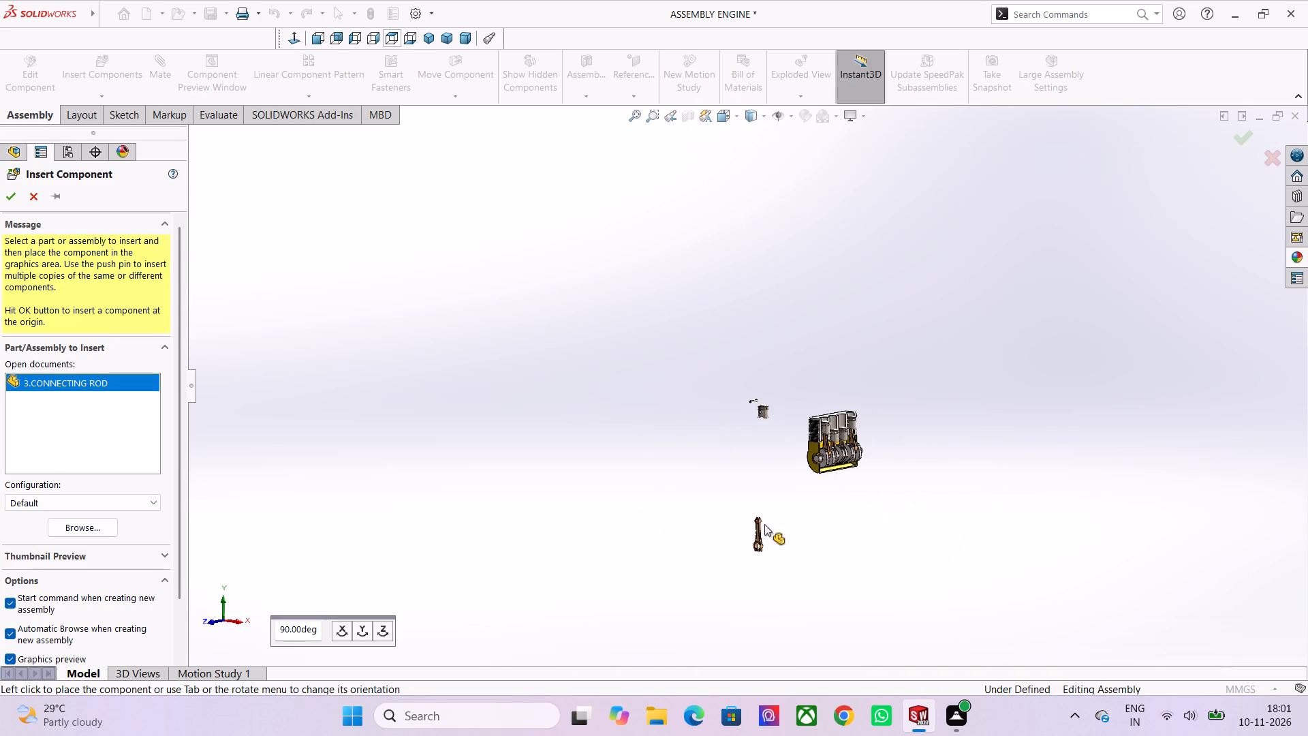
{"action": "scroll", "coordinate": [831, 453], "scroll_direction": "up", "scroll_amount": 6}
{"action": "scroll", "coordinate": [794, 369], "scroll_direction": "up", "scroll_amount": 7}
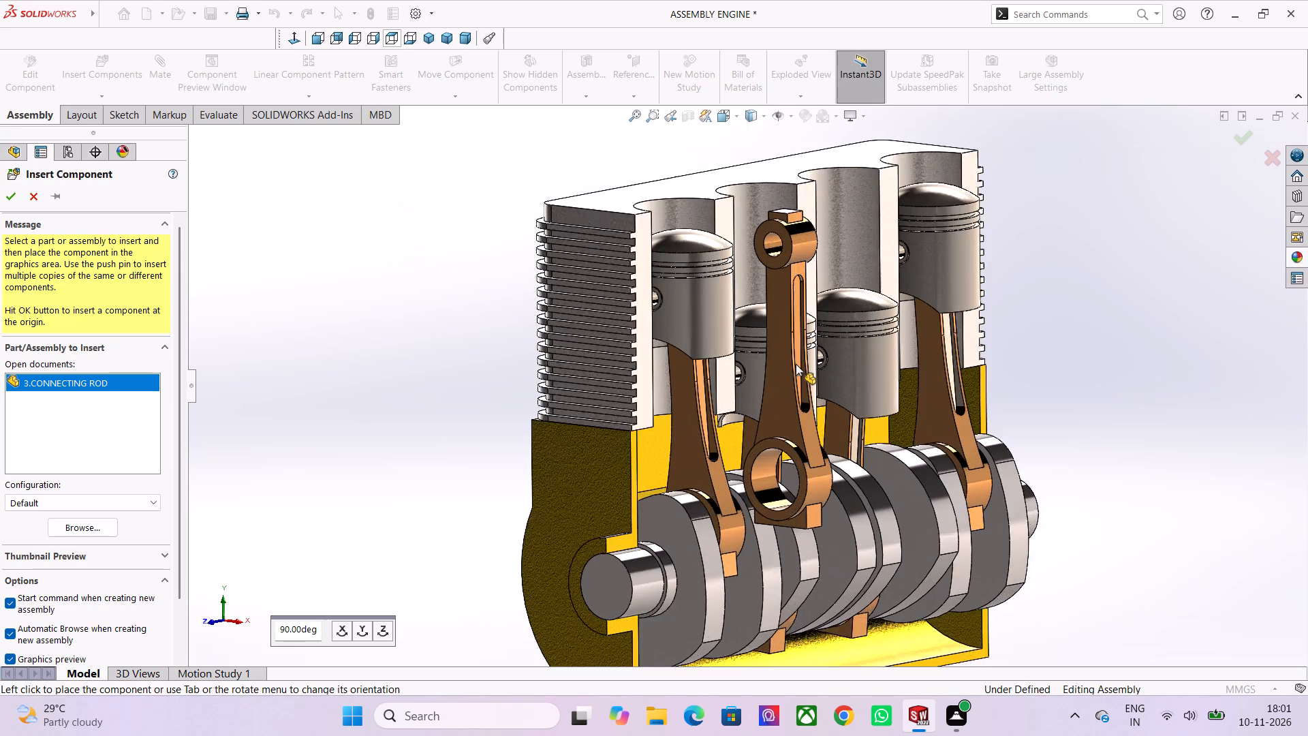
{"action": "scroll", "coordinate": [796, 364], "scroll_direction": "up", "scroll_amount": 3}
{"action": "scroll", "coordinate": [796, 364], "scroll_direction": "down", "scroll_amount": 7}
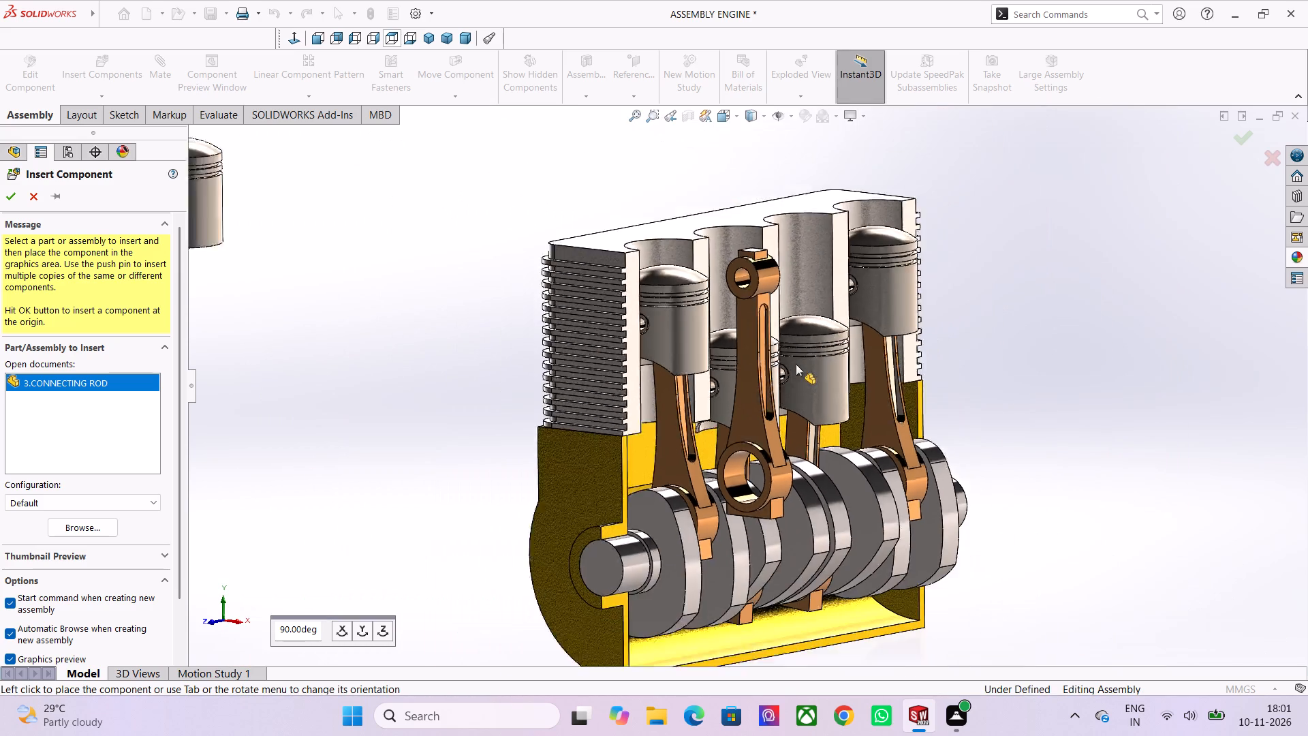
{"action": "scroll", "coordinate": [796, 364], "scroll_direction": "down", "scroll_amount": 2}
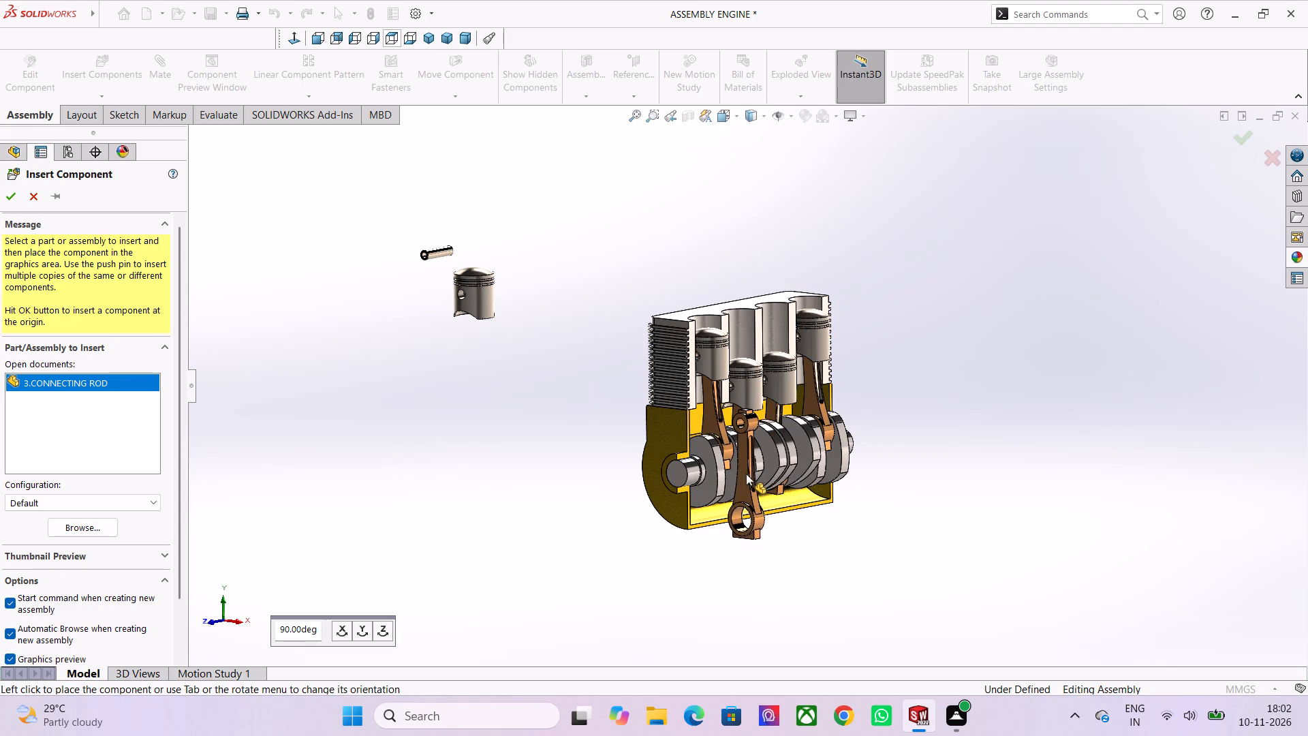
{"action": "scroll", "coordinate": [648, 482], "scroll_direction": "down", "scroll_amount": 2}
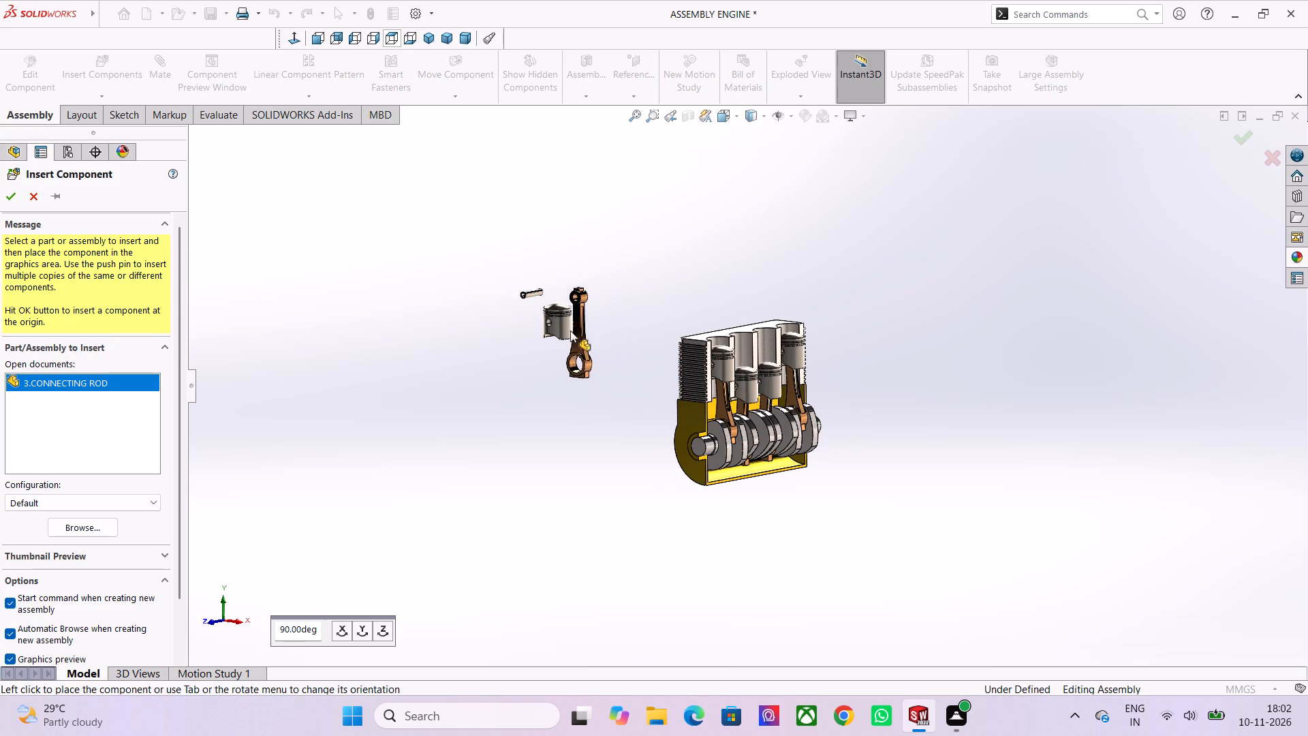
Inspect the area around the loose piston and piston pin for a spot to place the connecting rod.
{"action": "scroll", "coordinate": [604, 287], "scroll_direction": "up", "scroll_amount": 2}
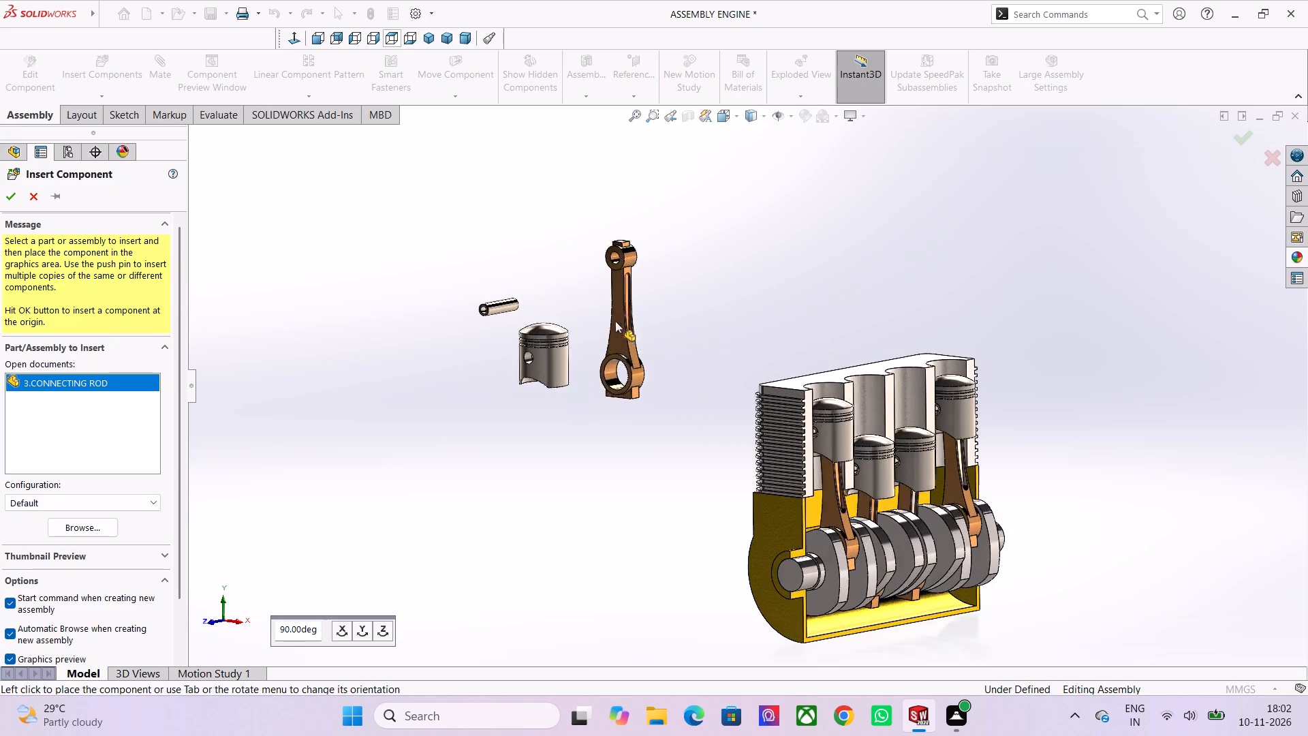
{"action": "scroll", "coordinate": [615, 321], "scroll_direction": "up", "scroll_amount": 1}
{"action": "scroll", "coordinate": [610, 475], "scroll_direction": "up", "scroll_amount": 3}
{"action": "scroll", "coordinate": [492, 353], "scroll_direction": "down", "scroll_amount": 2}
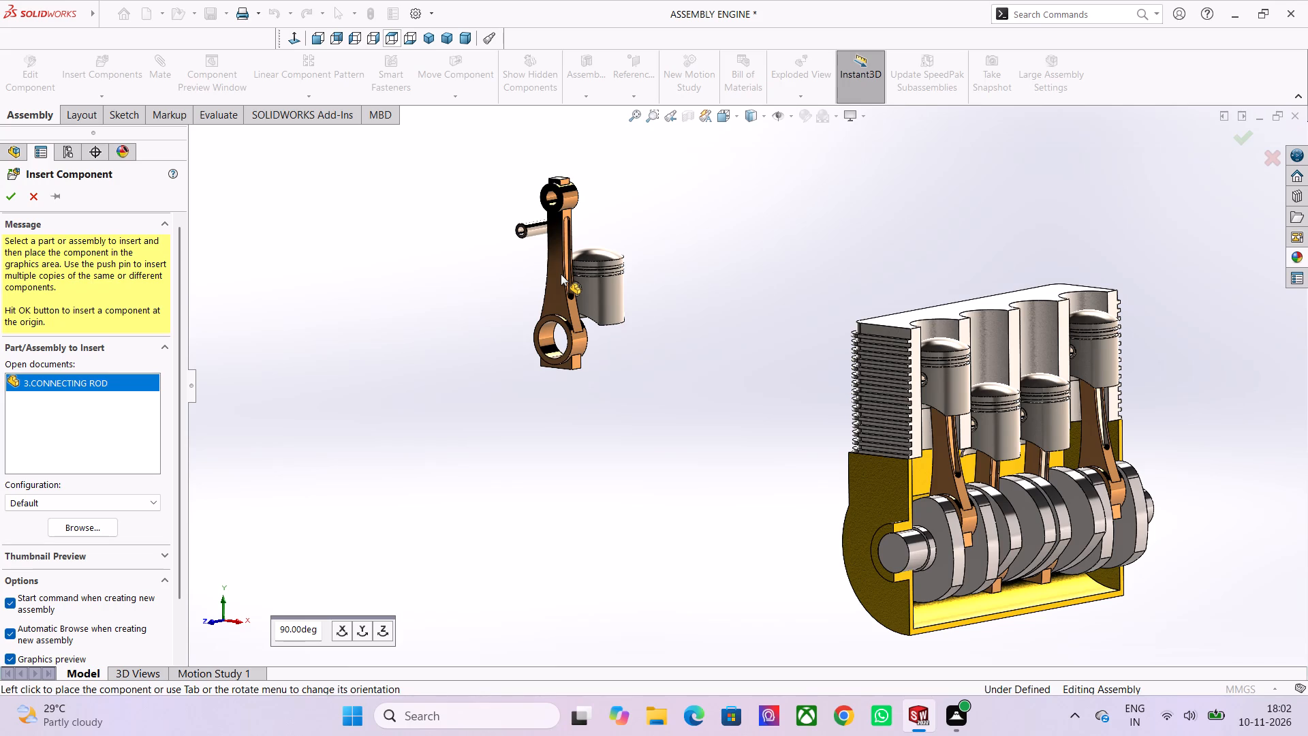
{"action": "scroll", "coordinate": [518, 435], "scroll_direction": "down", "scroll_amount": 1}
{"action": "scroll", "coordinate": [550, 316], "scroll_direction": "up", "scroll_amount": 1}
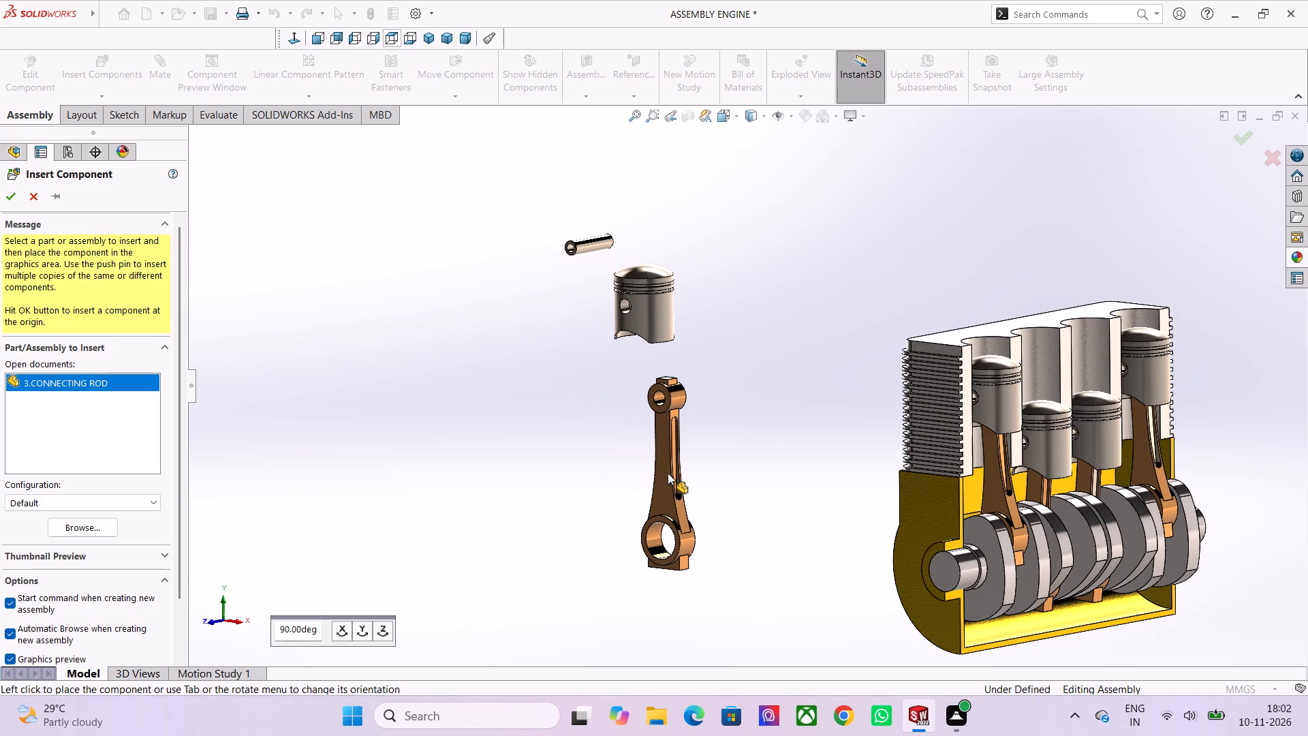
{"action": "scroll", "coordinate": [668, 473], "scroll_direction": "down", "scroll_amount": 1}
{"action": "scroll", "coordinate": [577, 383], "scroll_direction": "down", "scroll_amount": 1}
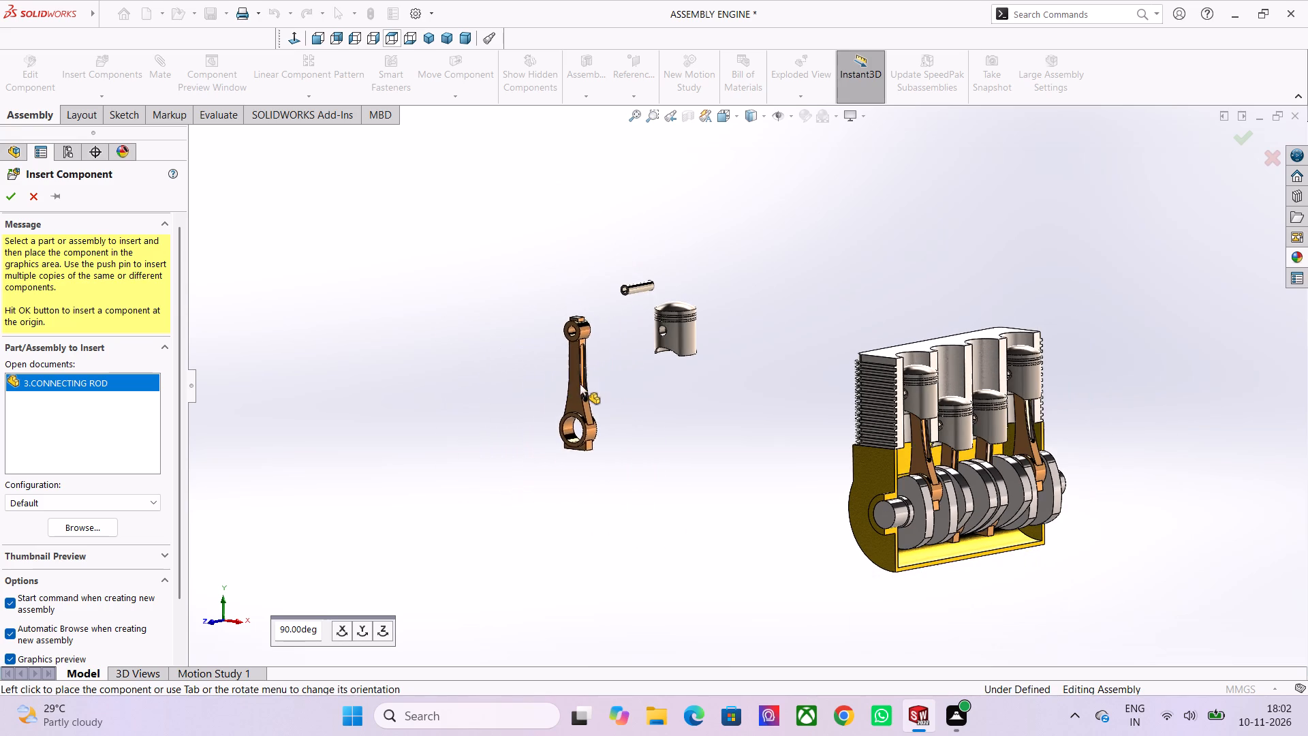
{"action": "scroll", "coordinate": [674, 306], "scroll_direction": "up", "scroll_amount": 2}
{"action": "scroll", "coordinate": [613, 331], "scroll_direction": "up", "scroll_amount": 3}
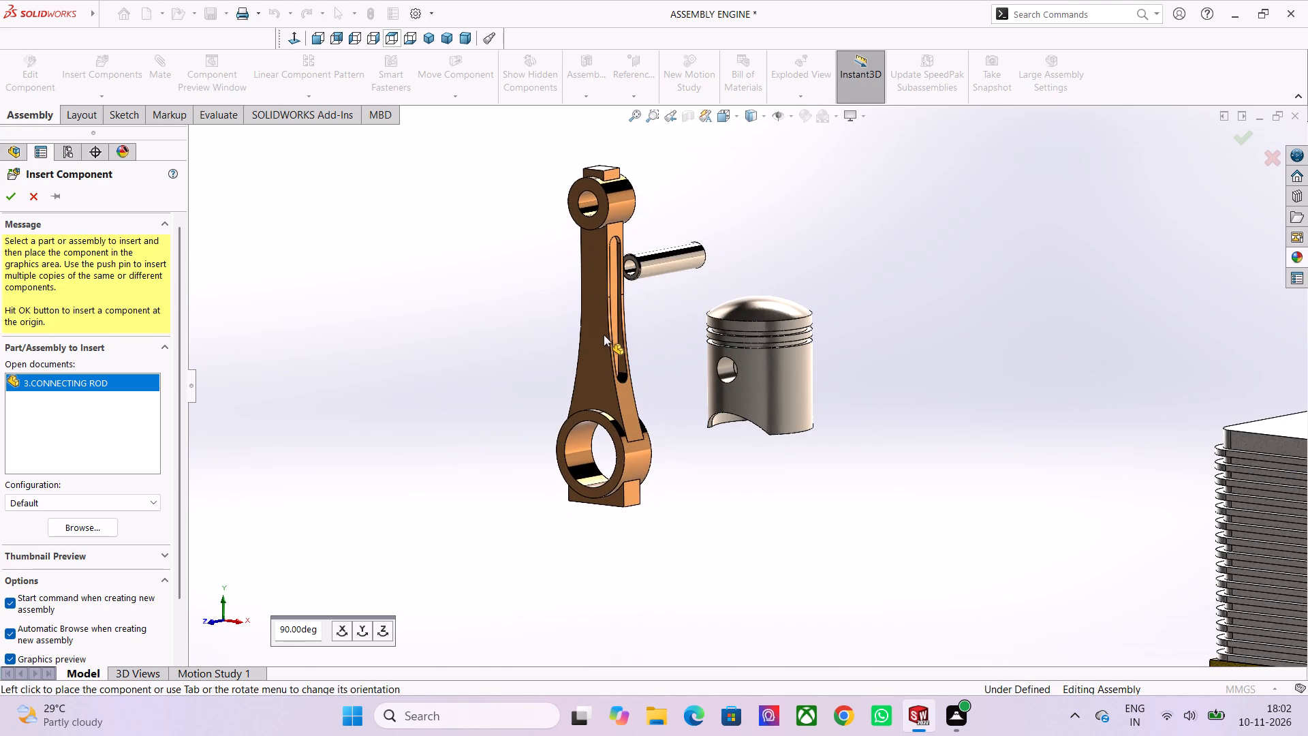
{"action": "scroll", "coordinate": [610, 352], "scroll_direction": "down", "scroll_amount": 1}
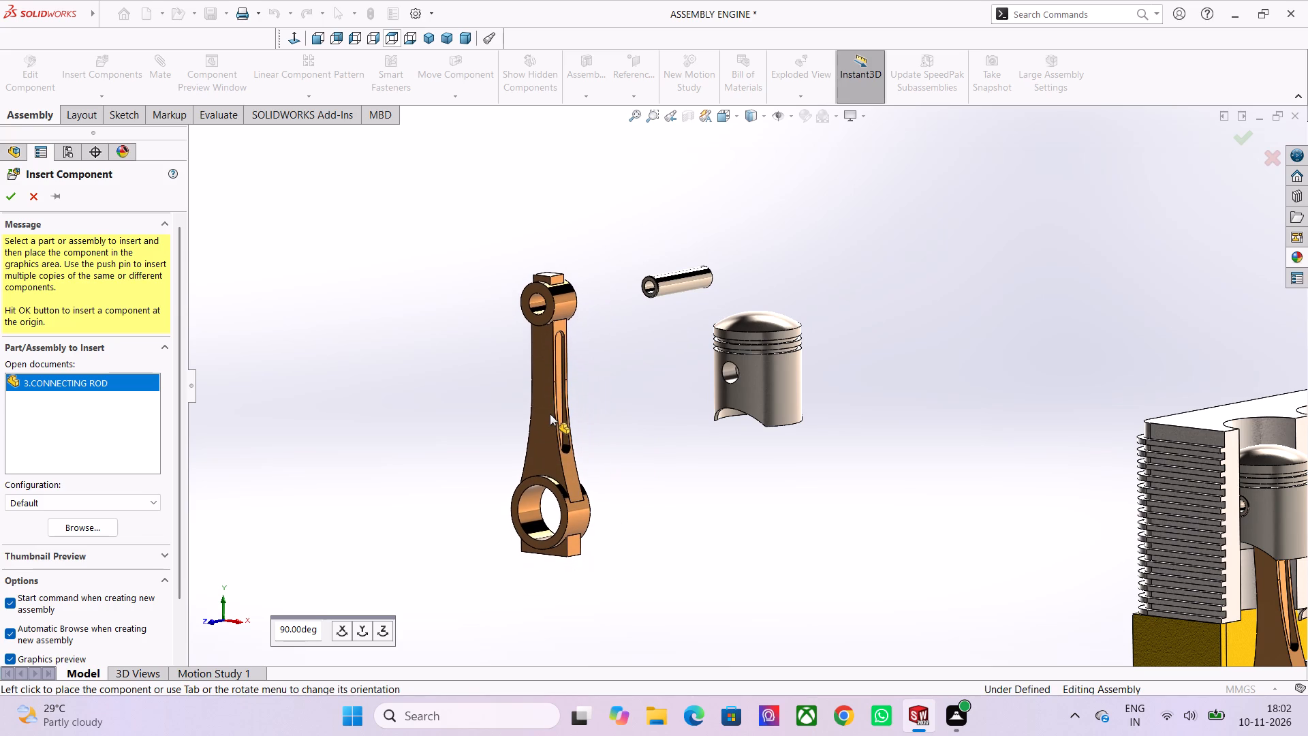
{"action": "scroll", "coordinate": [550, 414], "scroll_direction": "down", "scroll_amount": 1}
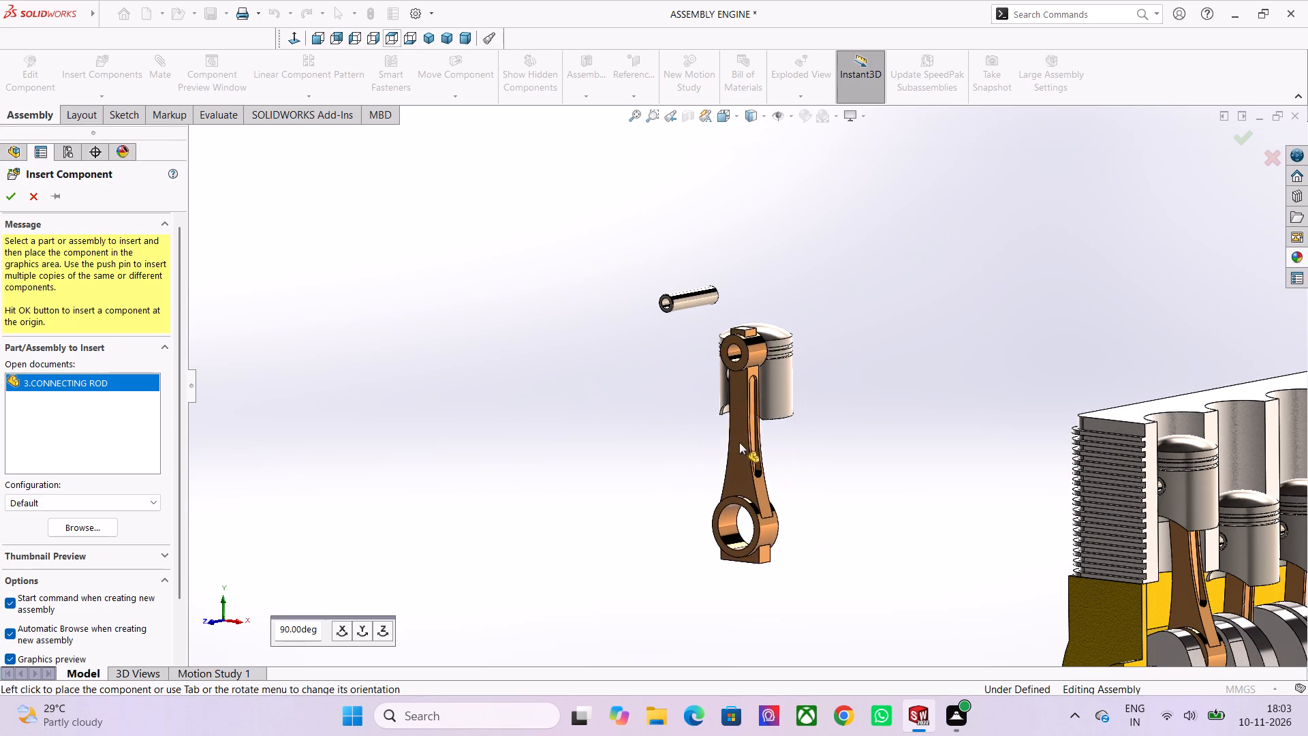
{"action": "scroll", "coordinate": [696, 390], "scroll_direction": "up", "scroll_amount": 3}
{"action": "scroll", "coordinate": [691, 344], "scroll_direction": "down", "scroll_amount": 3}
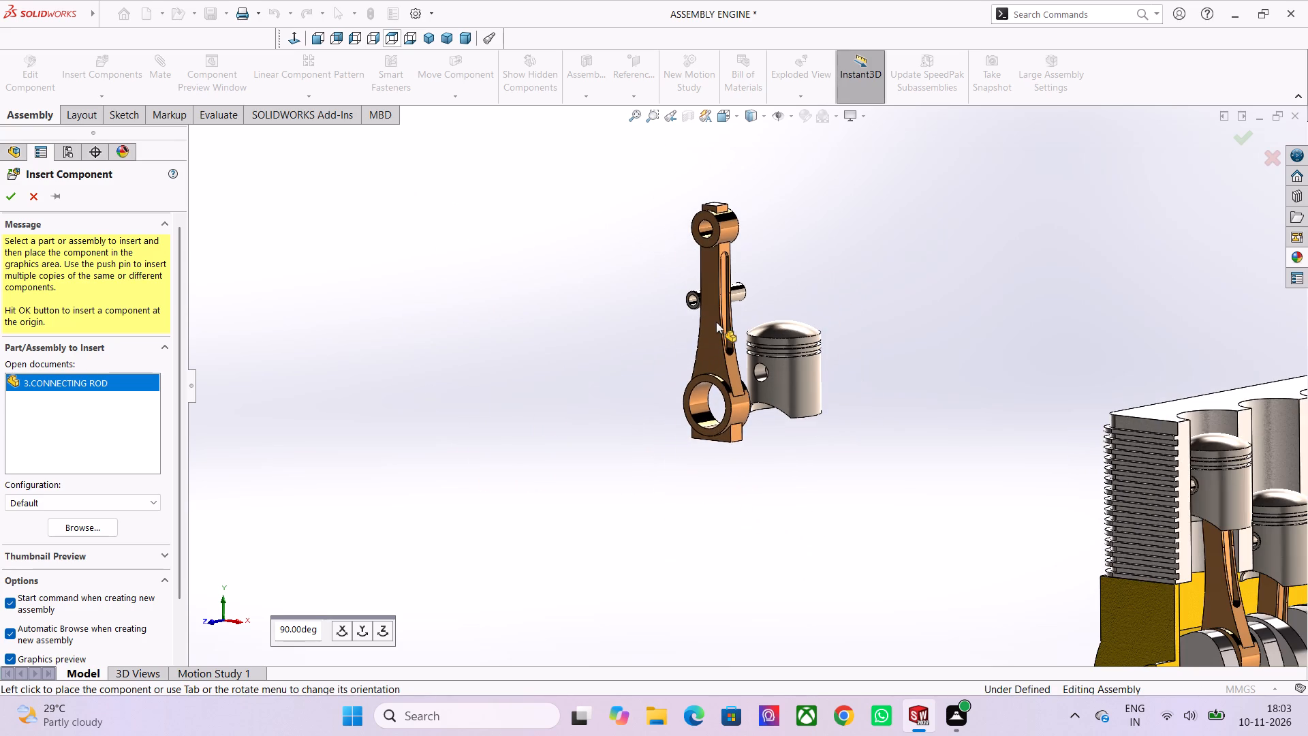
{"action": "scroll", "coordinate": [717, 332], "scroll_direction": "down", "scroll_amount": 2}
{"action": "scroll", "coordinate": [726, 339], "scroll_direction": "up", "scroll_amount": 3}
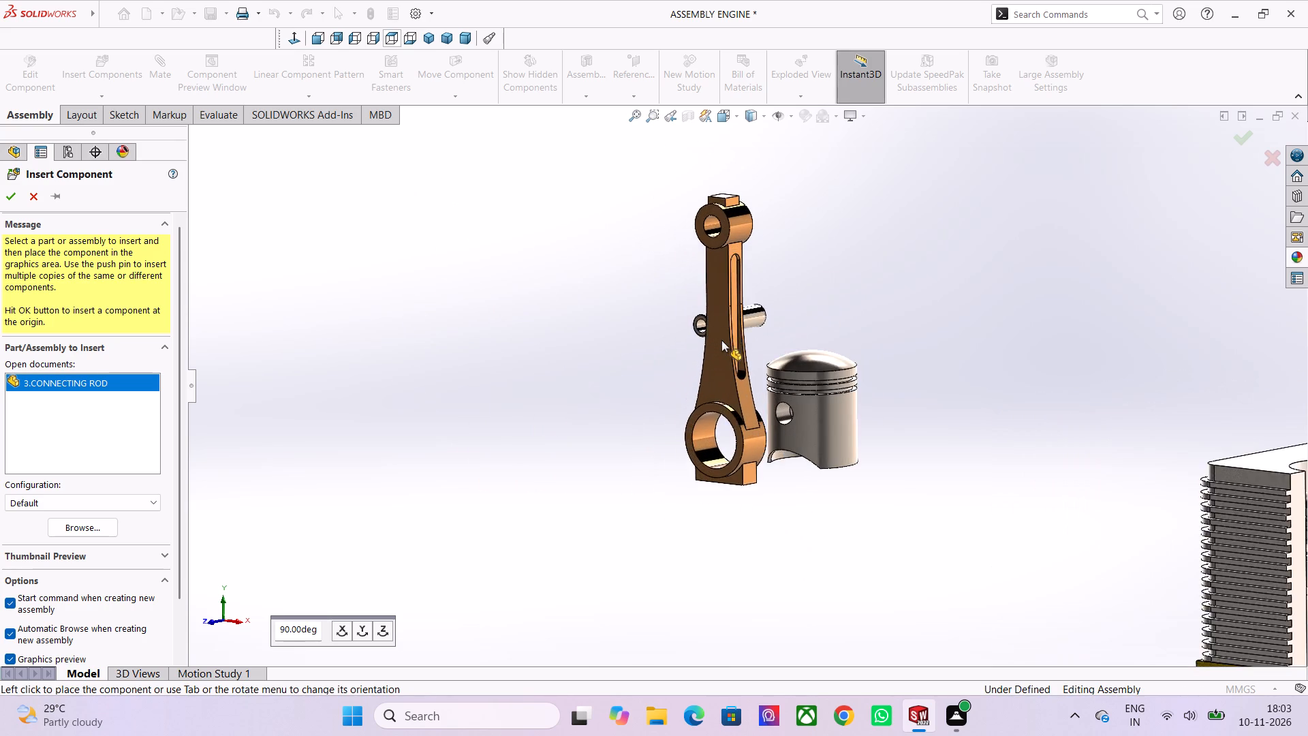
{"action": "scroll", "coordinate": [721, 340], "scroll_direction": "up", "scroll_amount": 4}
{"action": "scroll", "coordinate": [617, 555], "scroll_direction": "up", "scroll_amount": 3}
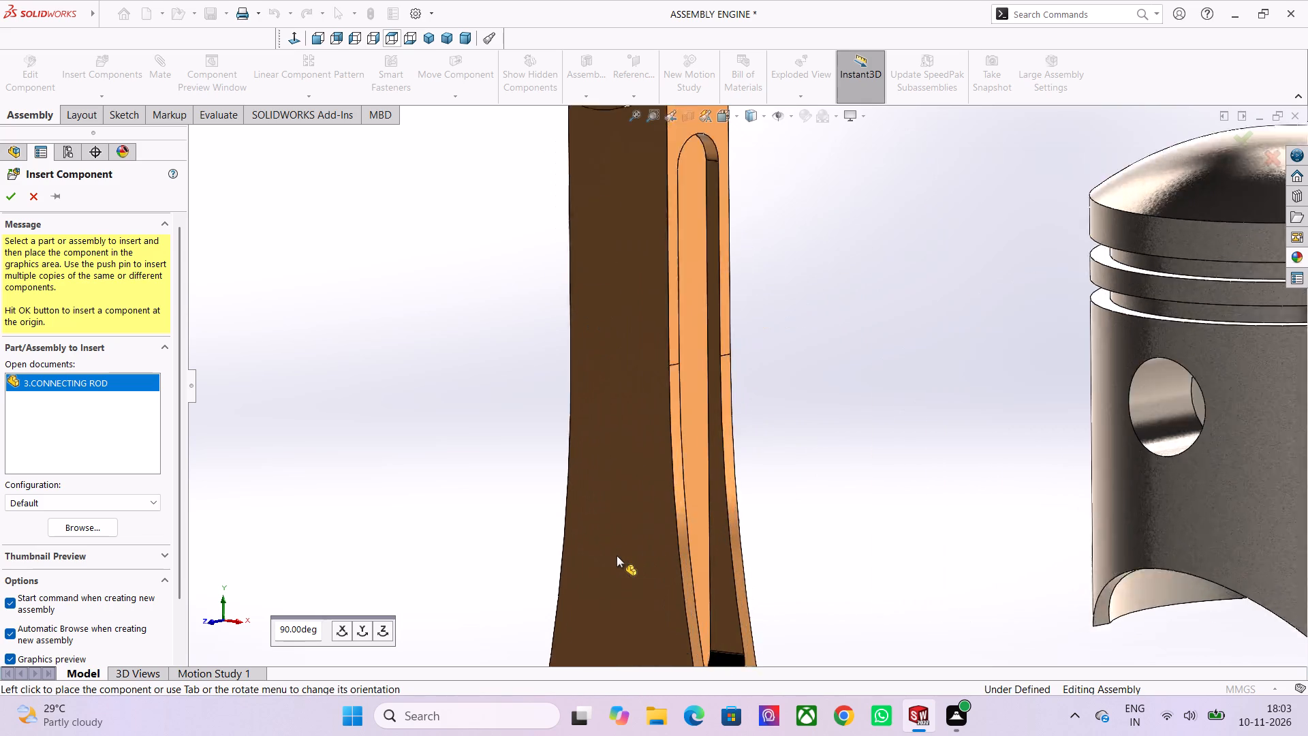
{"action": "scroll", "coordinate": [617, 555], "scroll_direction": "up", "scroll_amount": 2}
{"action": "scroll", "coordinate": [617, 555], "scroll_direction": "down", "scroll_amount": 6}
{"action": "scroll", "coordinate": [798, 476], "scroll_direction": "down", "scroll_amount": 1}
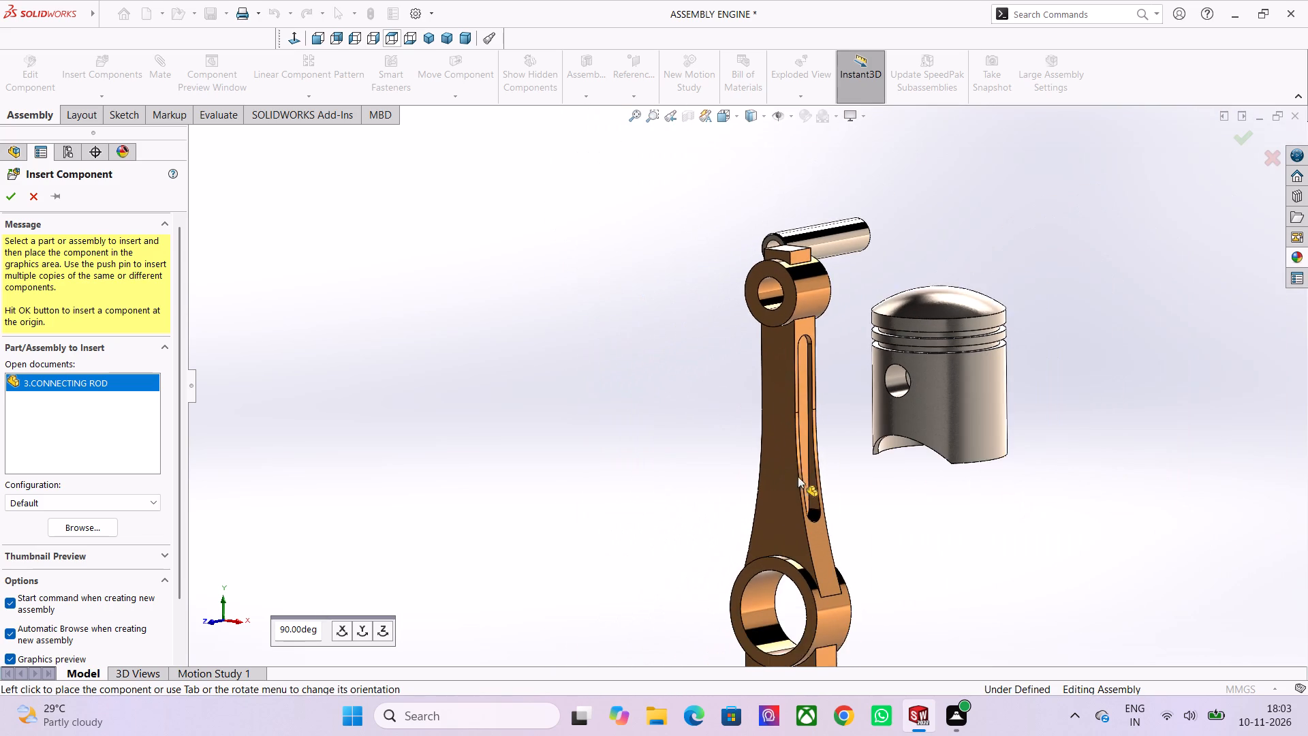
{"action": "scroll", "coordinate": [797, 461], "scroll_direction": "up", "scroll_amount": 1}
{"action": "scroll", "coordinate": [797, 416], "scroll_direction": "down", "scroll_amount": 2}
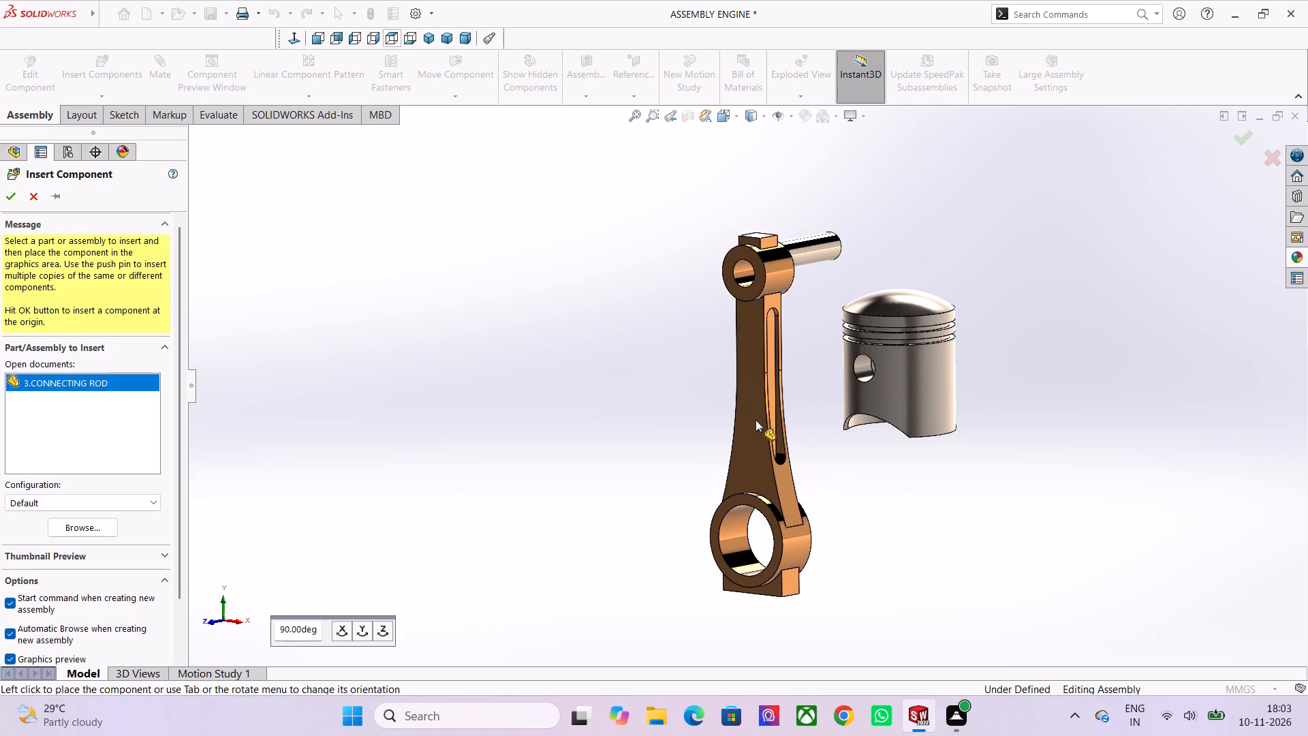
{"action": "scroll", "coordinate": [756, 421], "scroll_direction": "down", "scroll_amount": 2}
{"action": "scroll", "coordinate": [794, 265], "scroll_direction": "up", "scroll_amount": 2}
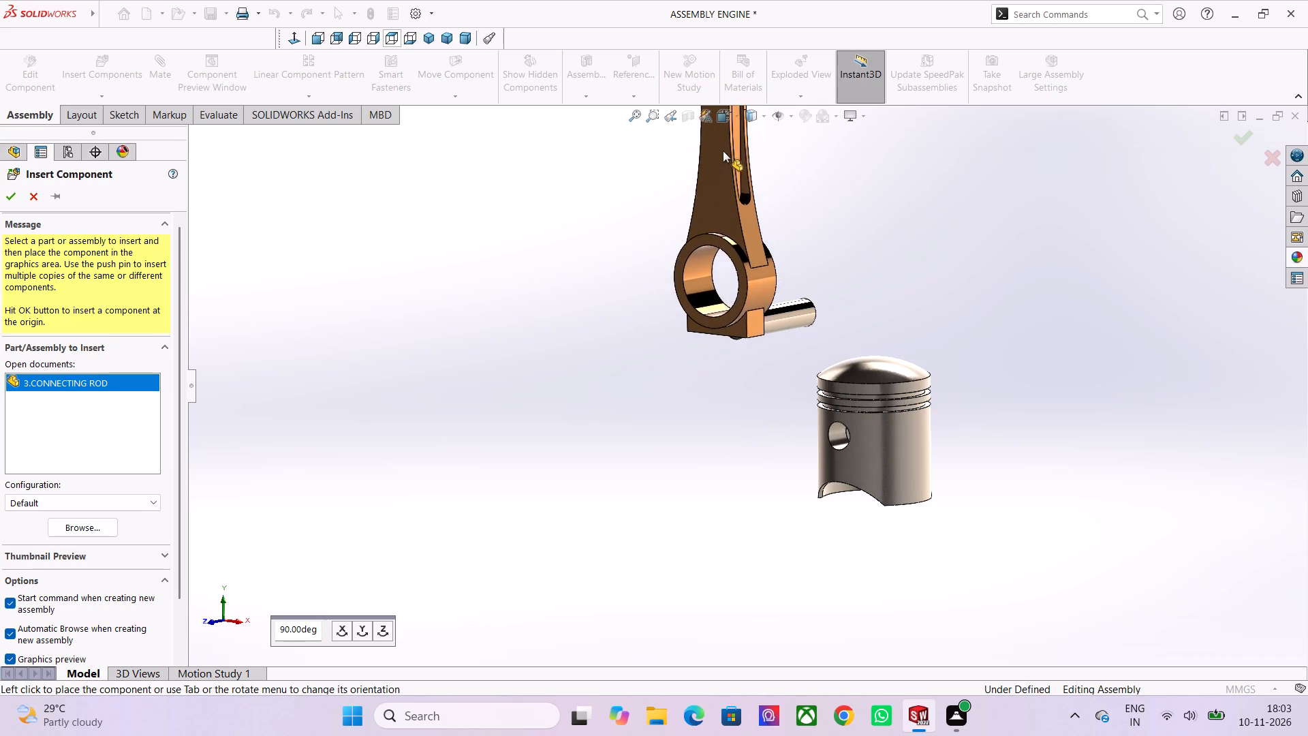
Examine the unplaced connecting rod's position relative to the loose piston and piston pin, close up and with the engine block in view.
{"action": "scroll", "coordinate": [723, 153], "scroll_direction": "up", "scroll_amount": 7}
{"action": "scroll", "coordinate": [816, 338], "scroll_direction": "down", "scroll_amount": 3}
{"action": "scroll", "coordinate": [779, 544], "scroll_direction": "down", "scroll_amount": 5}
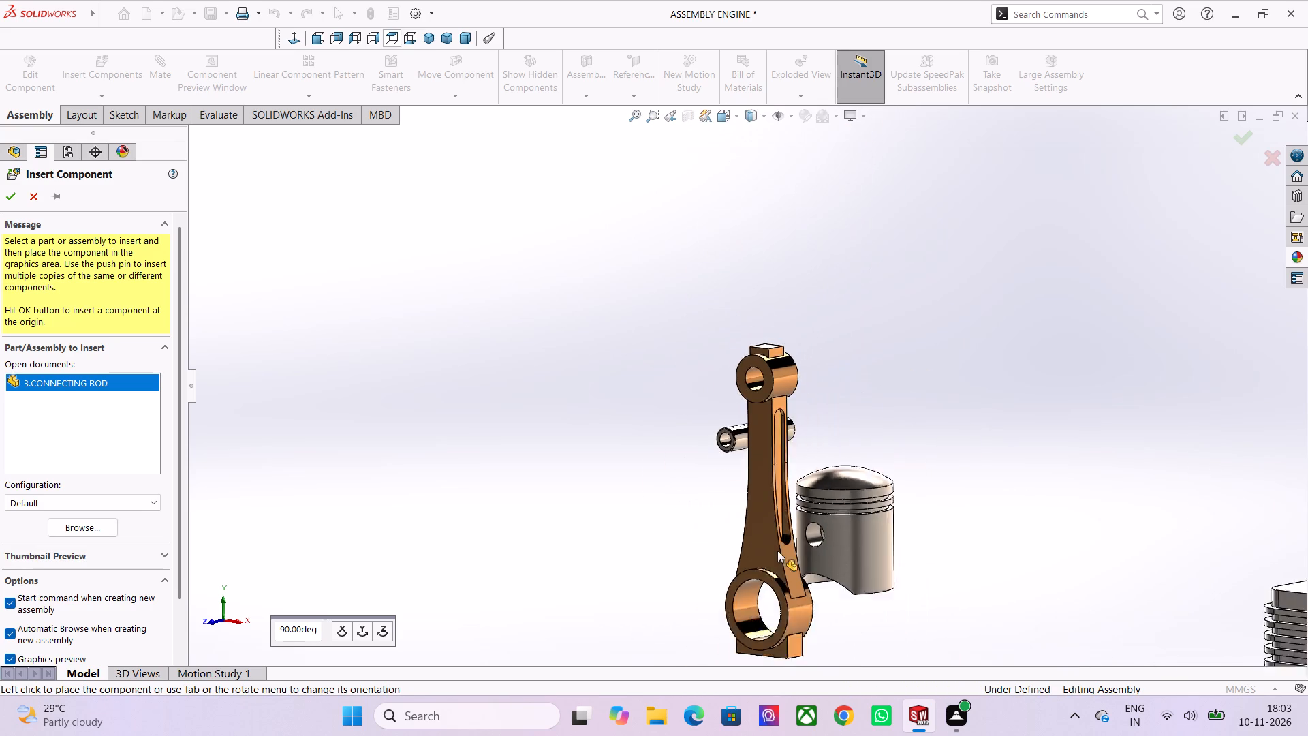
{"action": "scroll", "coordinate": [777, 551], "scroll_direction": "down", "scroll_amount": 4}
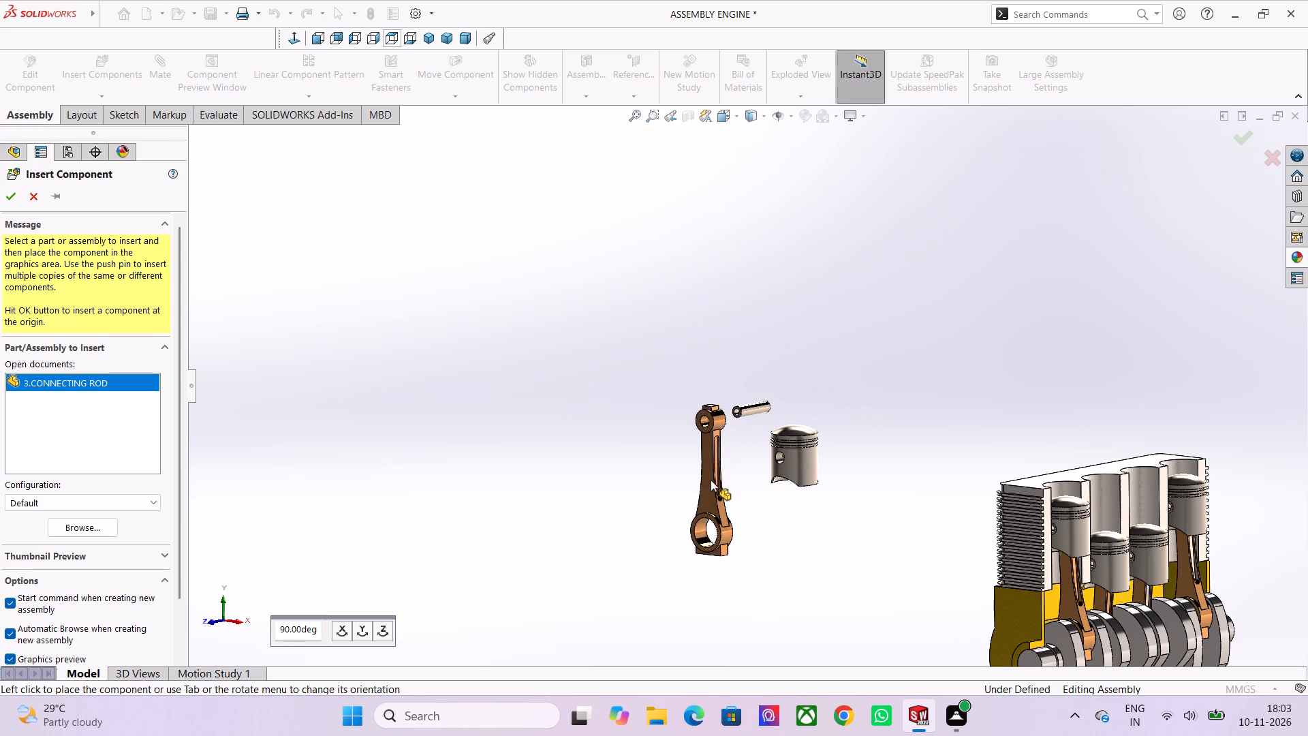
{"action": "scroll", "coordinate": [712, 480], "scroll_direction": "up", "scroll_amount": 4}
{"action": "scroll", "coordinate": [837, 396], "scroll_direction": "up", "scroll_amount": 5}
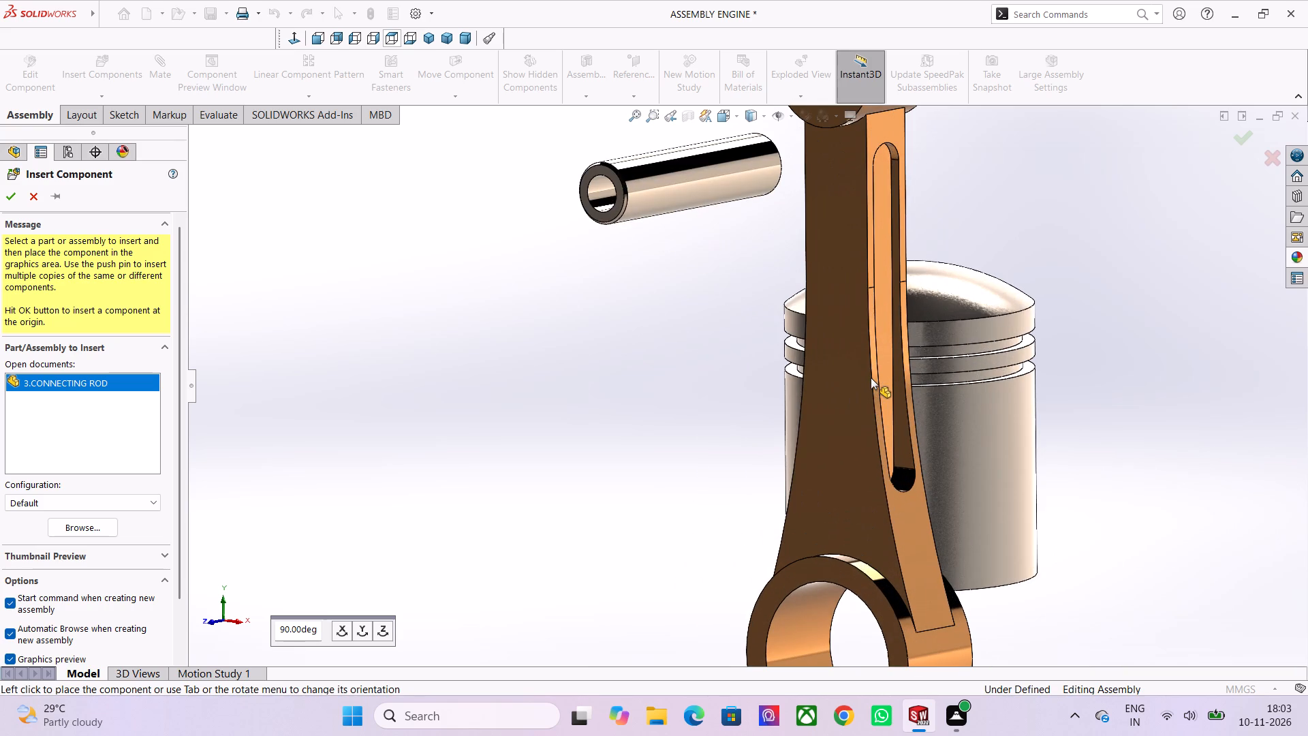
{"action": "scroll", "coordinate": [871, 378], "scroll_direction": "up", "scroll_amount": 1}
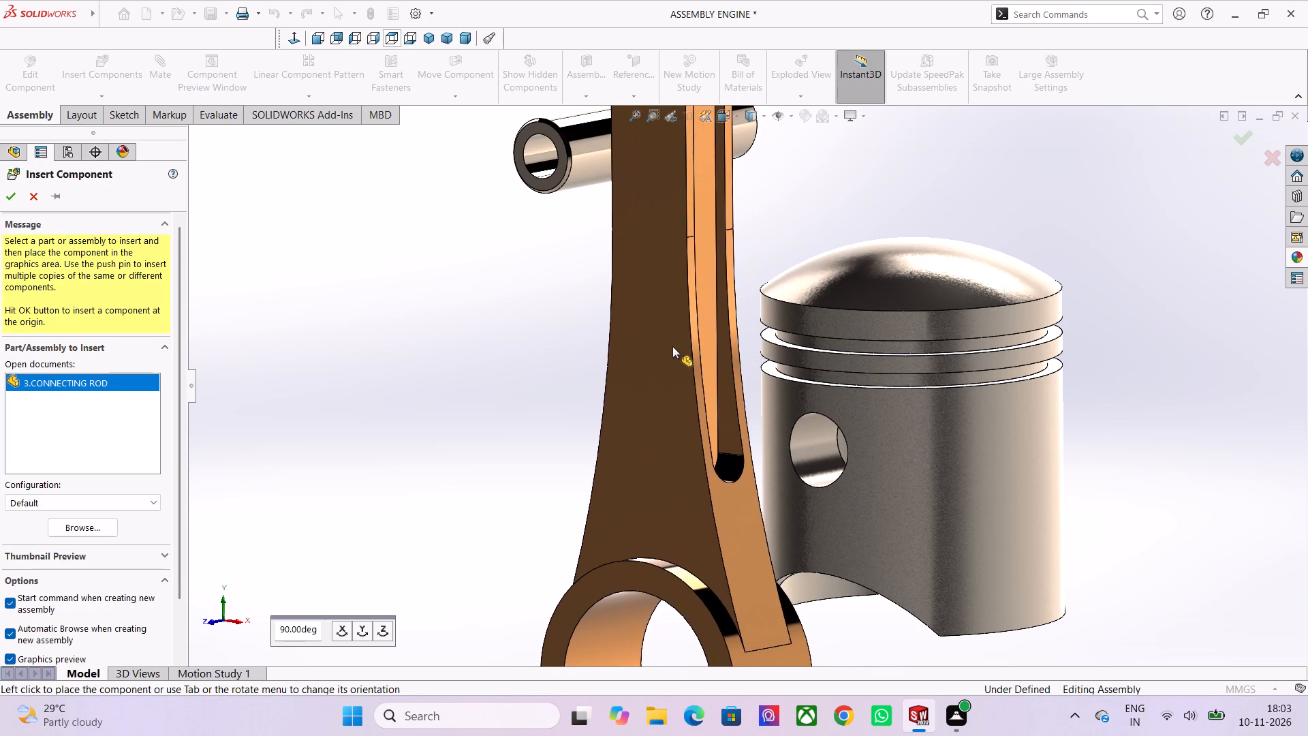
{"action": "scroll", "coordinate": [450, 471], "scroll_direction": "down", "scroll_amount": 3}
{"action": "scroll", "coordinate": [741, 534], "scroll_direction": "down", "scroll_amount": 2}
{"action": "scroll", "coordinate": [738, 517], "scroll_direction": "up", "scroll_amount": 1}
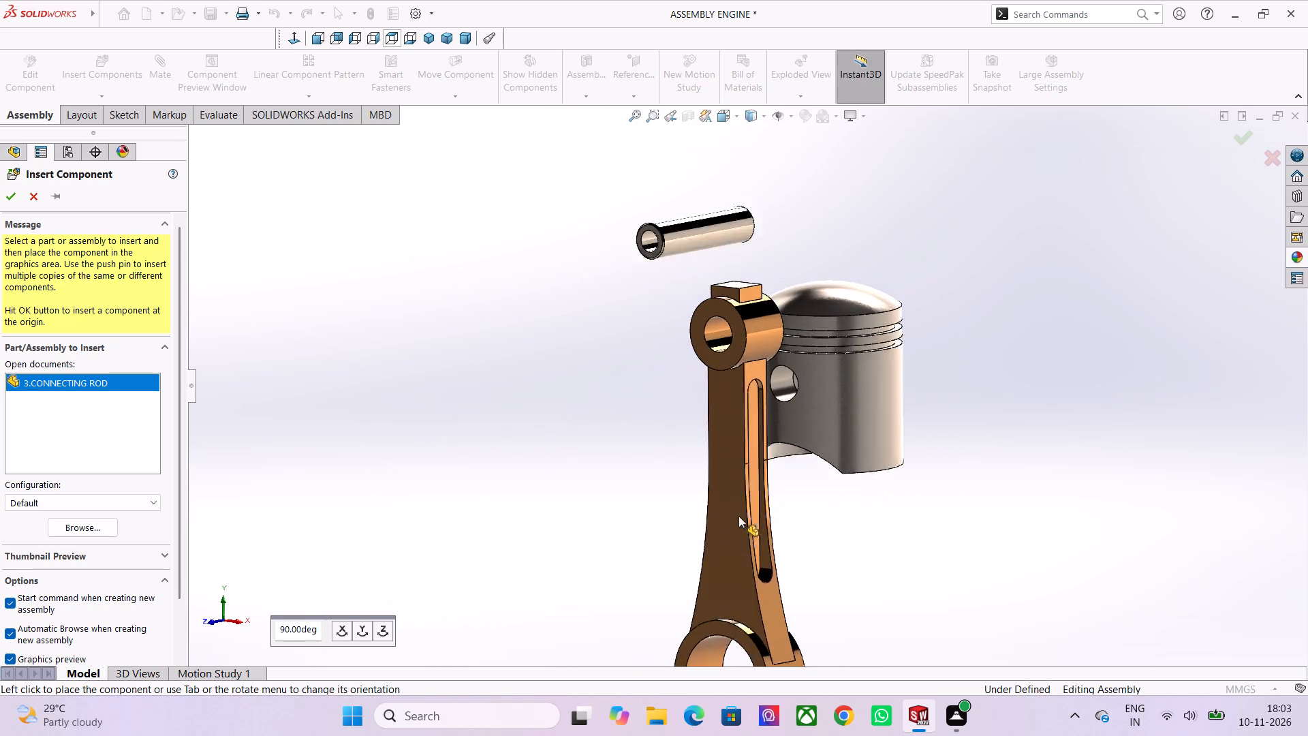
{"action": "scroll", "coordinate": [738, 516], "scroll_direction": "up", "scroll_amount": 1}
{"action": "scroll", "coordinate": [698, 587], "scroll_direction": "down", "scroll_amount": 3}
{"action": "scroll", "coordinate": [692, 57], "scroll_direction": "down", "scroll_amount": 3}
{"action": "scroll", "coordinate": [675, 229], "scroll_direction": "down", "scroll_amount": 1}
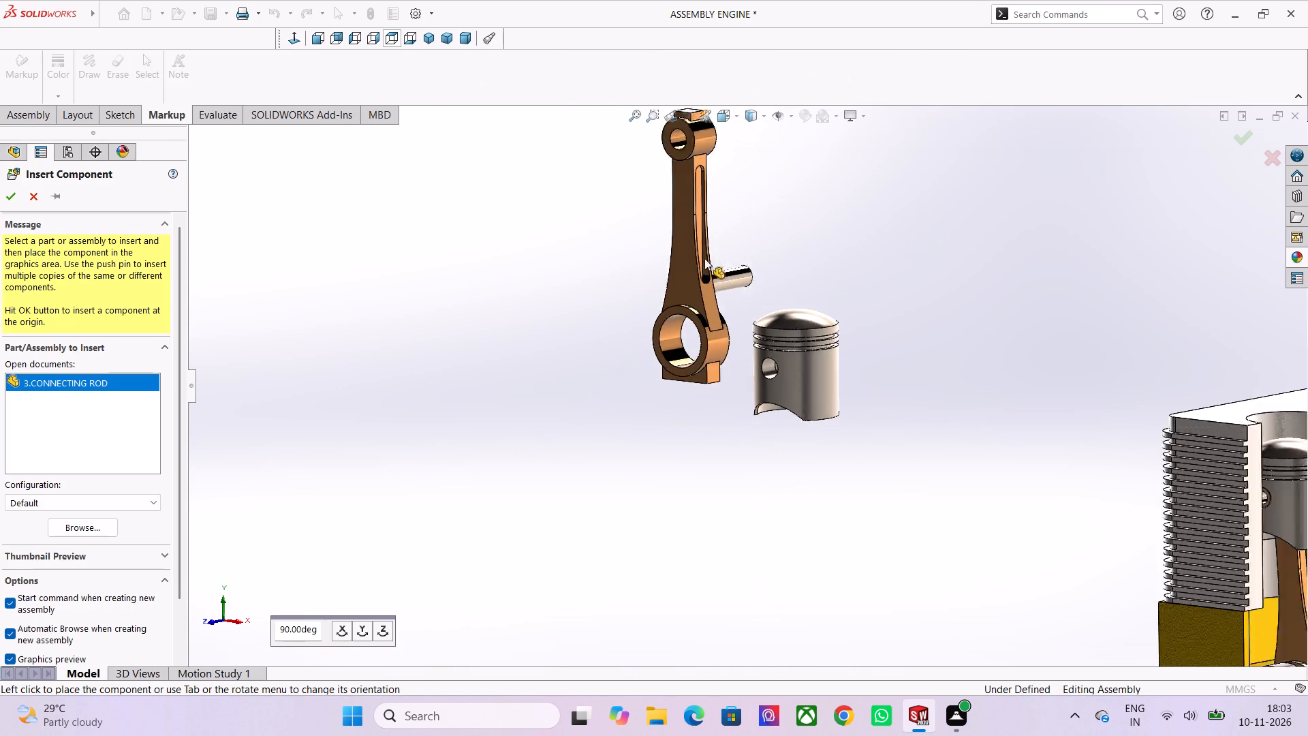
{"action": "scroll", "coordinate": [704, 258], "scroll_direction": "down", "scroll_amount": 5}
{"action": "scroll", "coordinate": [719, 311], "scroll_direction": "up", "scroll_amount": 4}
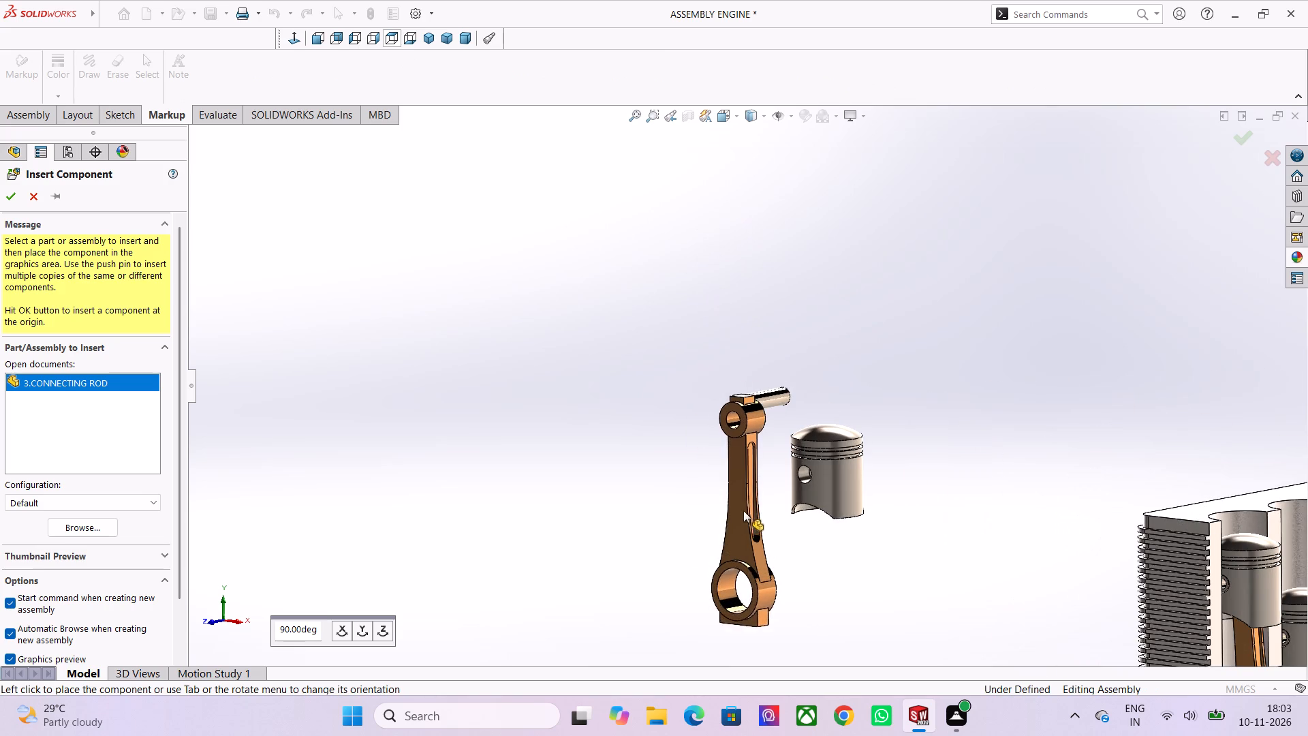
{"action": "scroll", "coordinate": [739, 485], "scroll_direction": "up", "scroll_amount": 5}
{"action": "scroll", "coordinate": [767, 405], "scroll_direction": "down", "scroll_amount": 2}
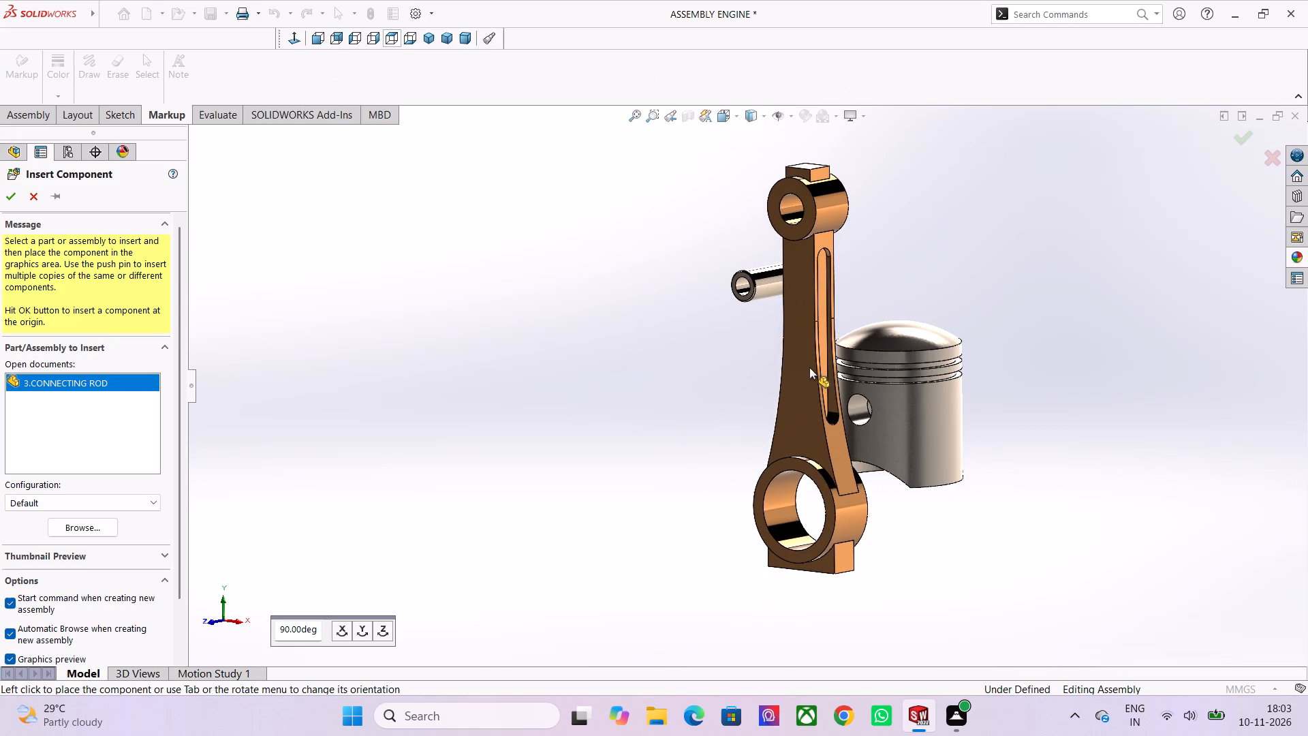
{"action": "scroll", "coordinate": [798, 470], "scroll_direction": "up", "scroll_amount": 3}
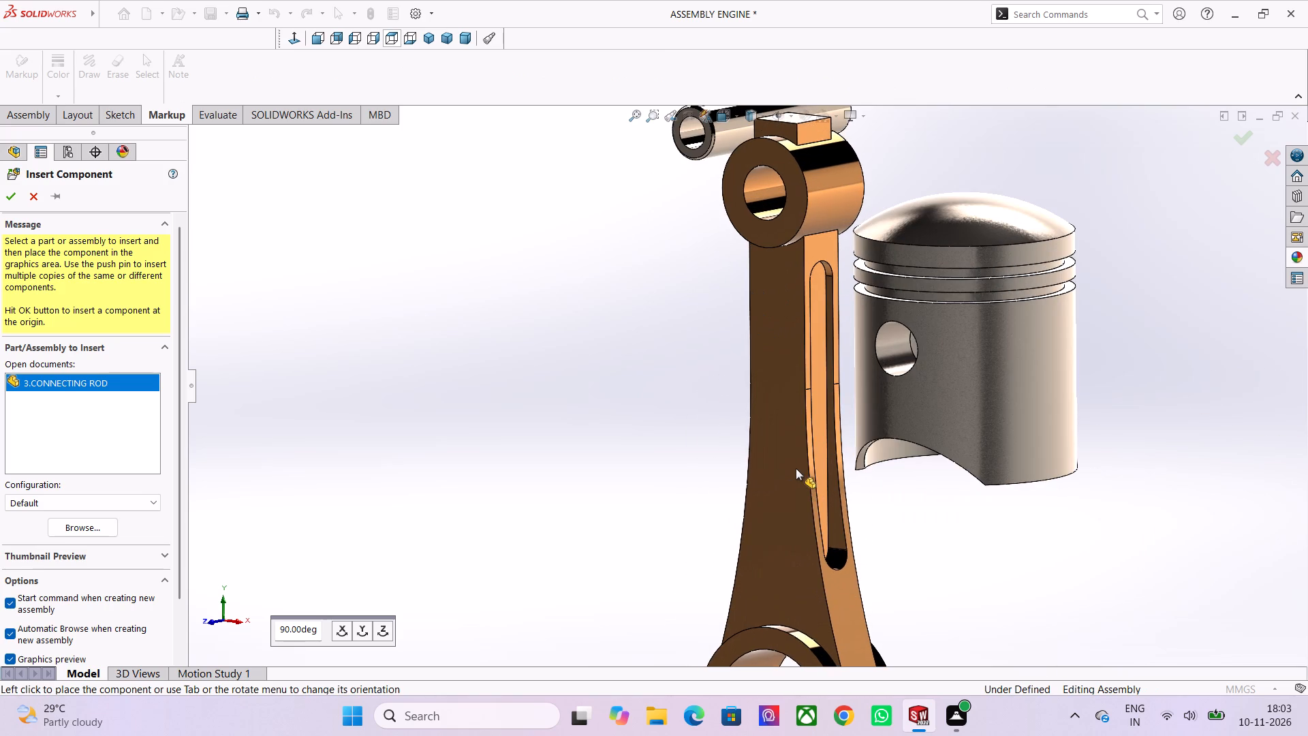
{"action": "scroll", "coordinate": [747, 466], "scroll_direction": "up", "scroll_amount": 3}
{"action": "scroll", "coordinate": [747, 466], "scroll_direction": "down", "scroll_amount": 9}
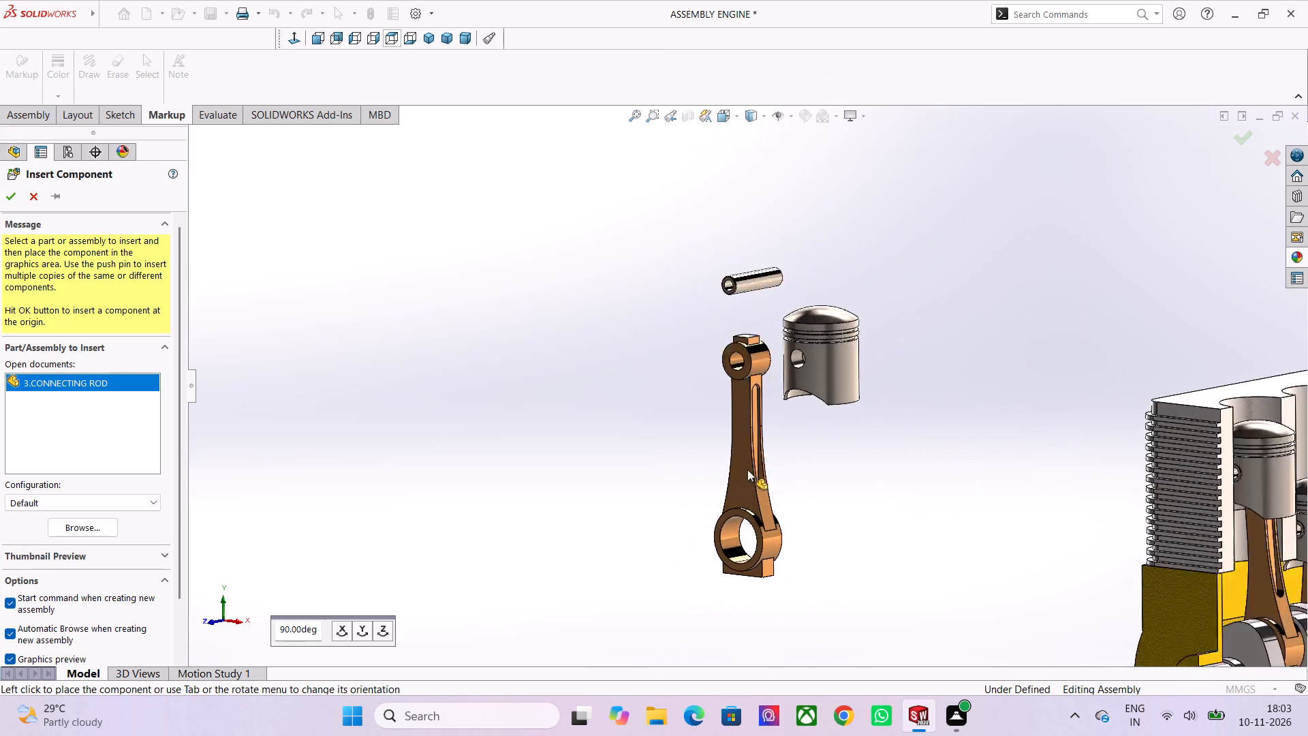
{"action": "scroll", "coordinate": [747, 470], "scroll_direction": "down", "scroll_amount": 2}
{"action": "scroll", "coordinate": [754, 286], "scroll_direction": "up", "scroll_amount": 3}
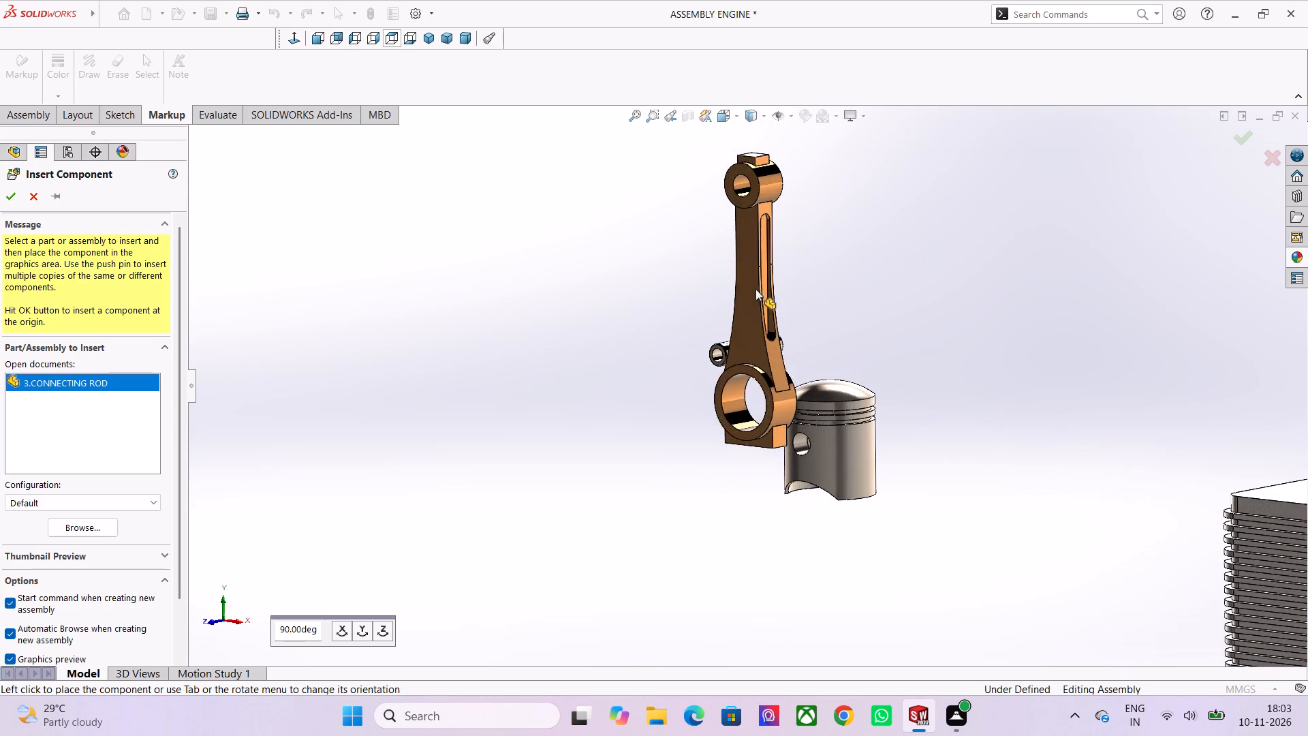
{"action": "scroll", "coordinate": [758, 290], "scroll_direction": "up", "scroll_amount": 5}
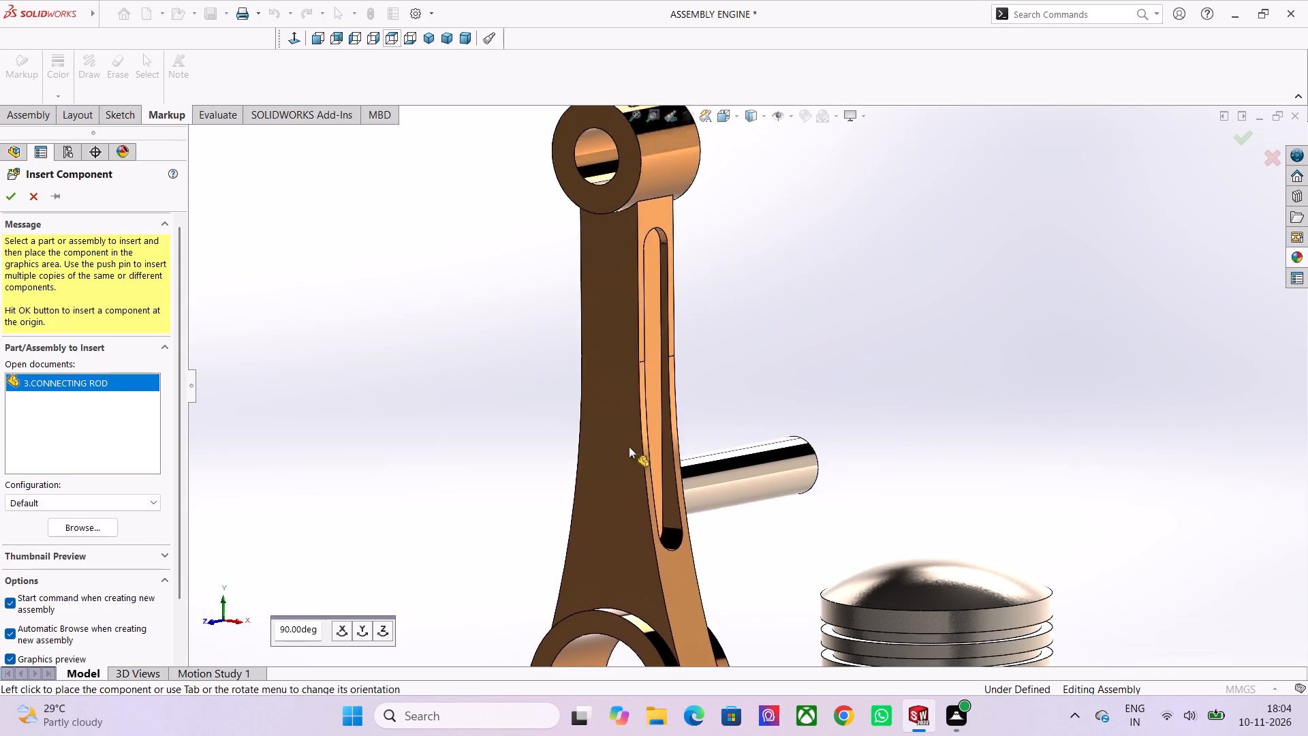
{"action": "scroll", "coordinate": [628, 447], "scroll_direction": "down", "scroll_amount": 5}
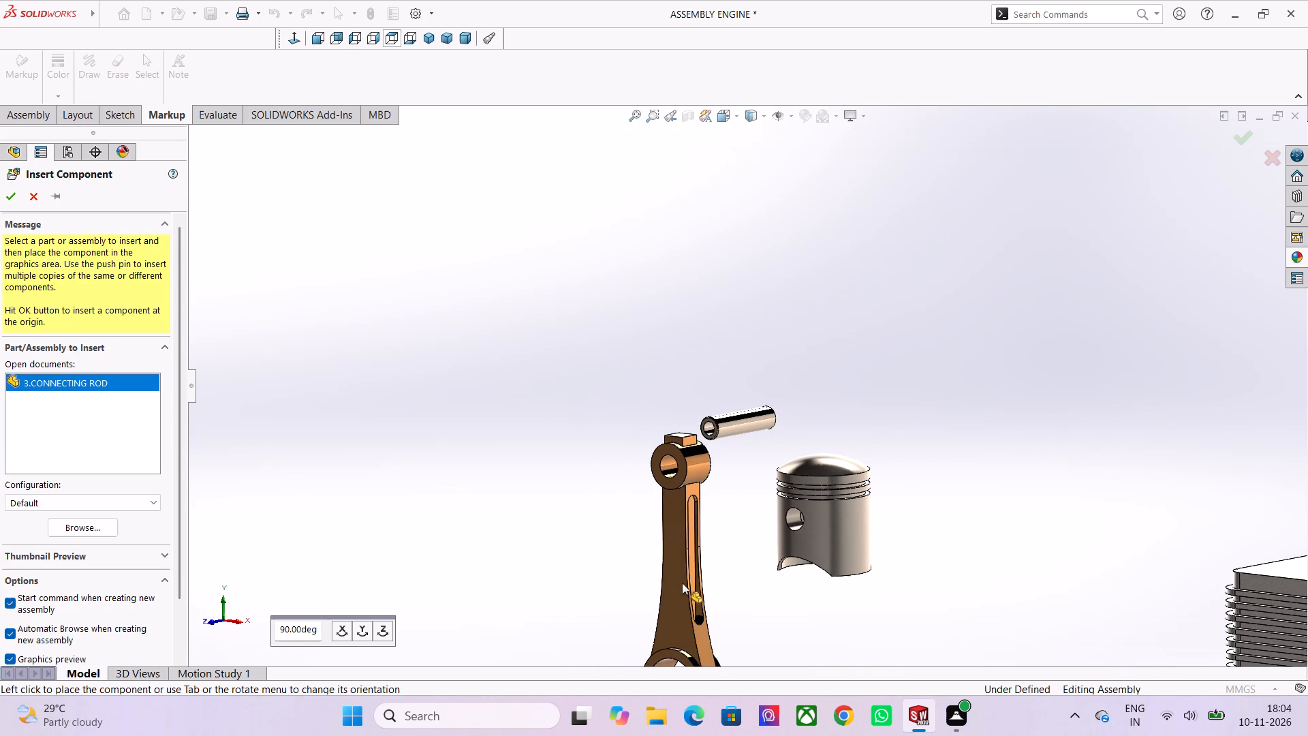
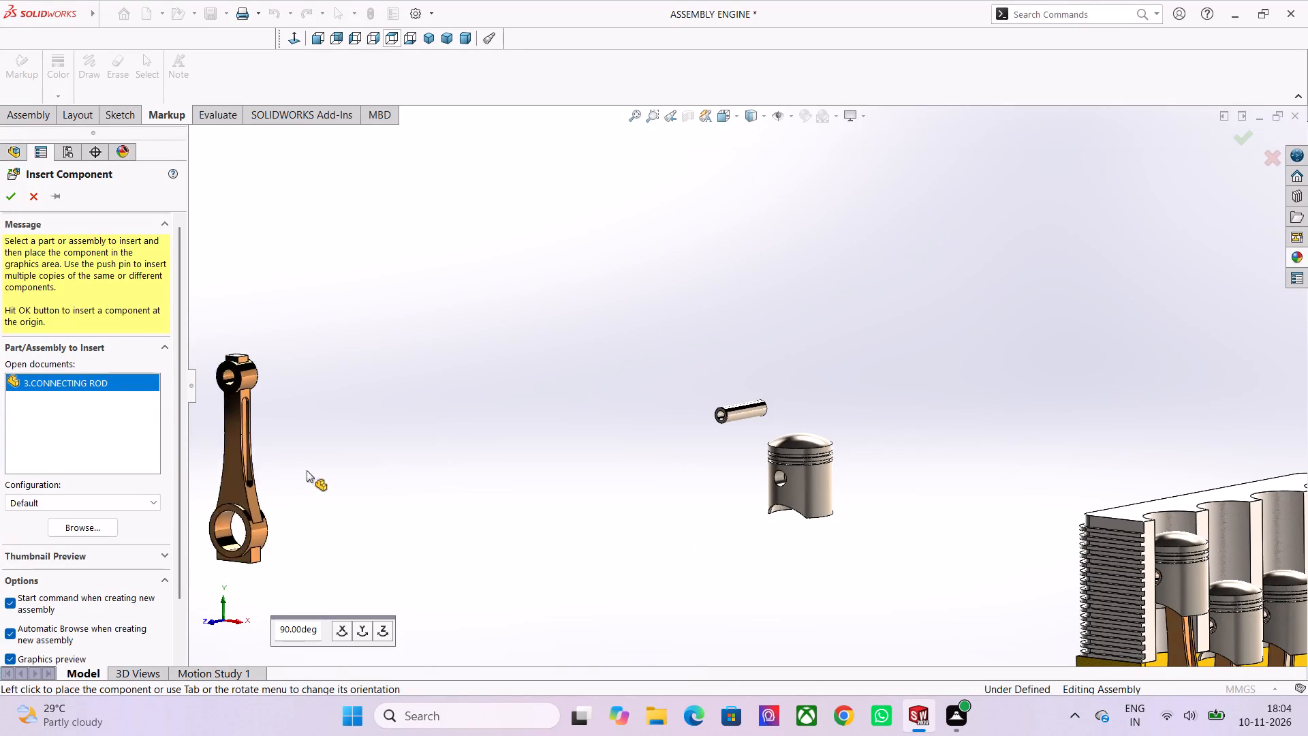
Abandon the connecting rod insertion and undo the additions of the loose piston and piston pin beside the engine.
{"action": "scroll", "coordinate": [485, 463], "scroll_direction": "down", "scroll_amount": 2}
{"action": "key", "text": "Escape"}
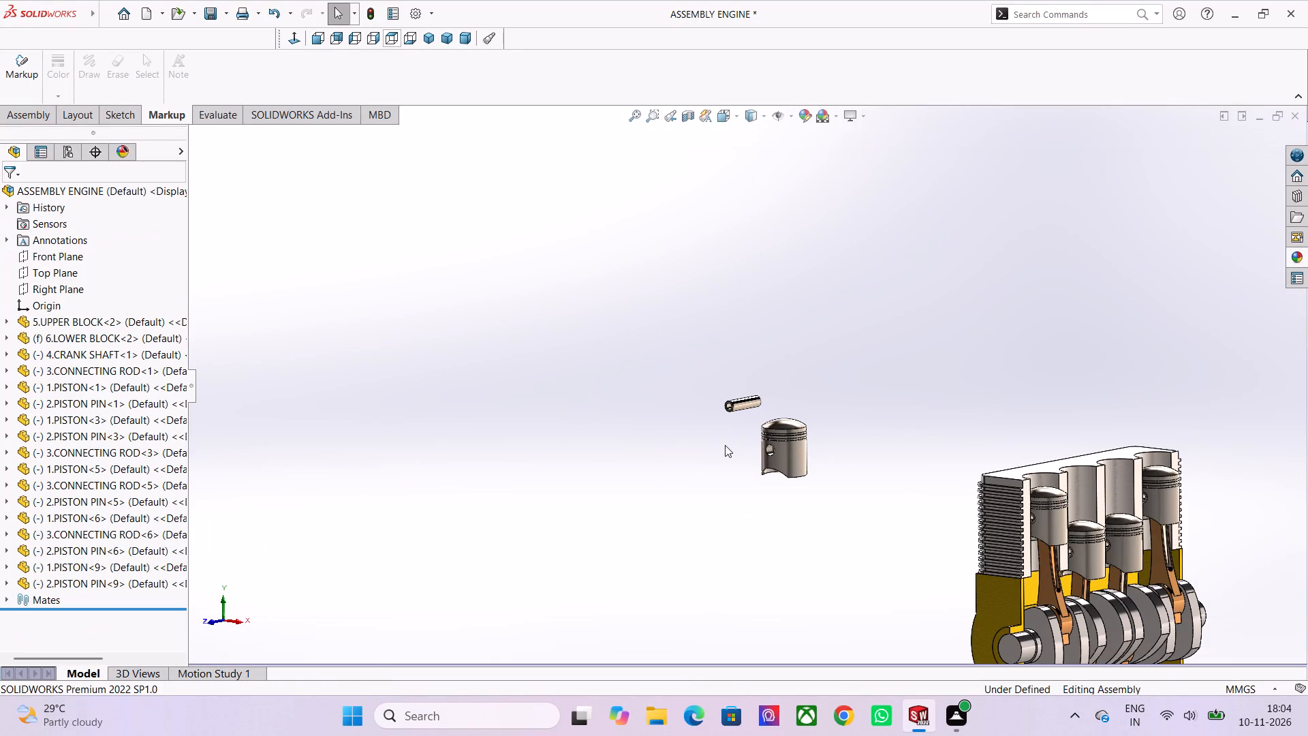
{"action": "key", "text": "ctrl+z"}
{"action": "key", "text": "ctrl+z"}
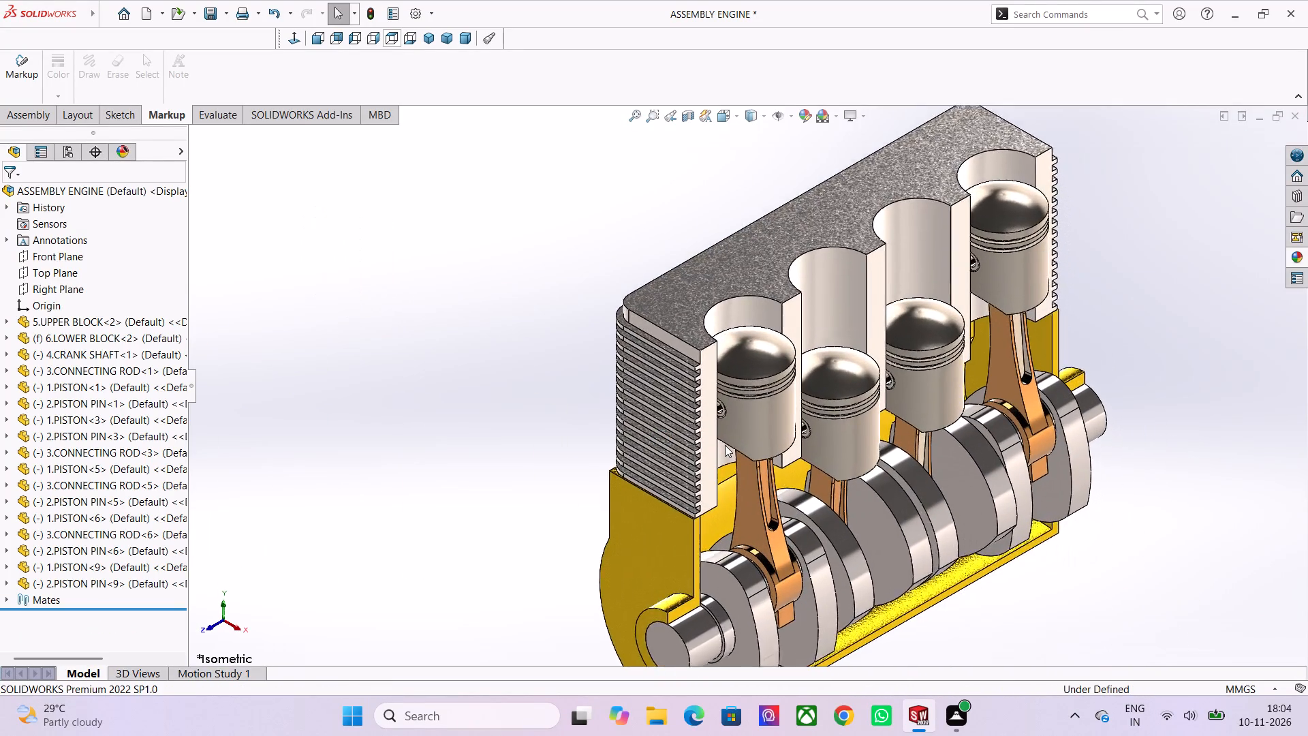
{"action": "scroll", "coordinate": [747, 0], "scroll_direction": "down", "scroll_amount": 3}
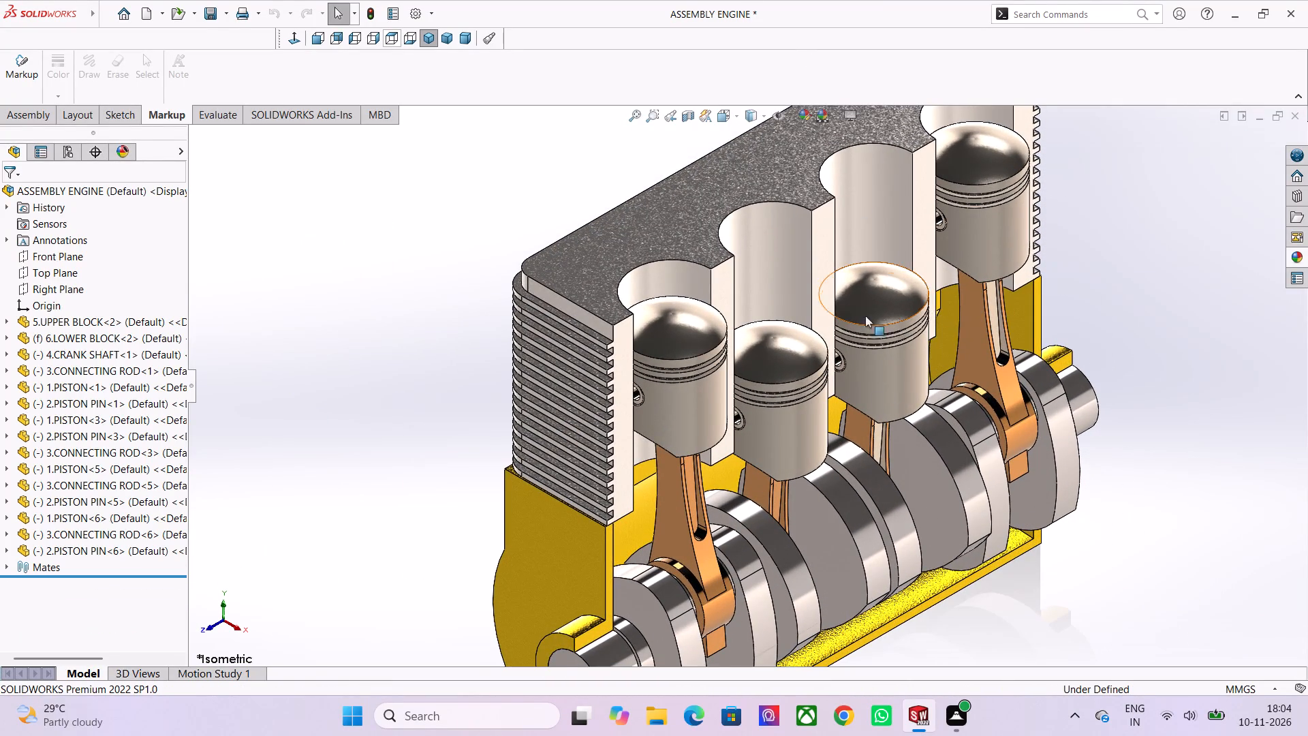
{"action": "scroll", "coordinate": [880, 439], "scroll_direction": "down", "scroll_amount": 3}
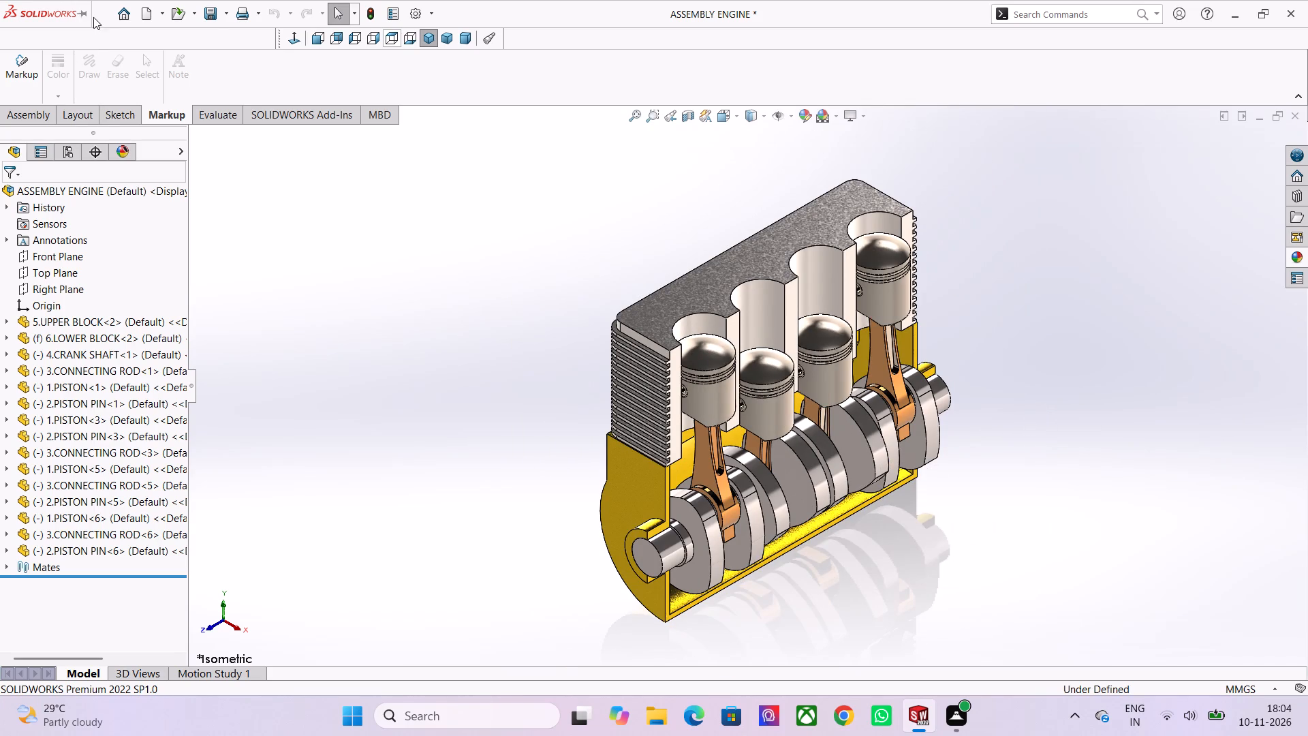
Create a new part document and open a sketch on its Front Plane.
{"action": "left_click", "coordinate": [123, 41]}
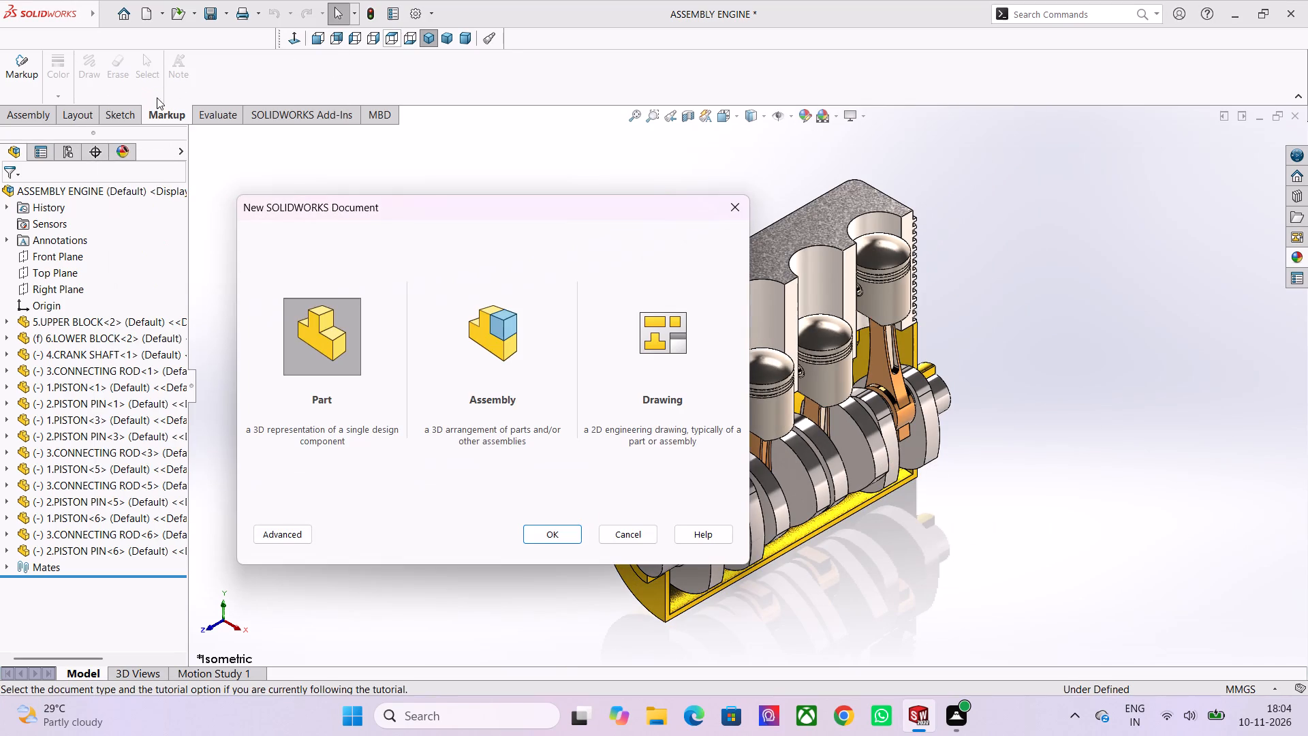
{"action": "double_click", "coordinate": [340, 337]}
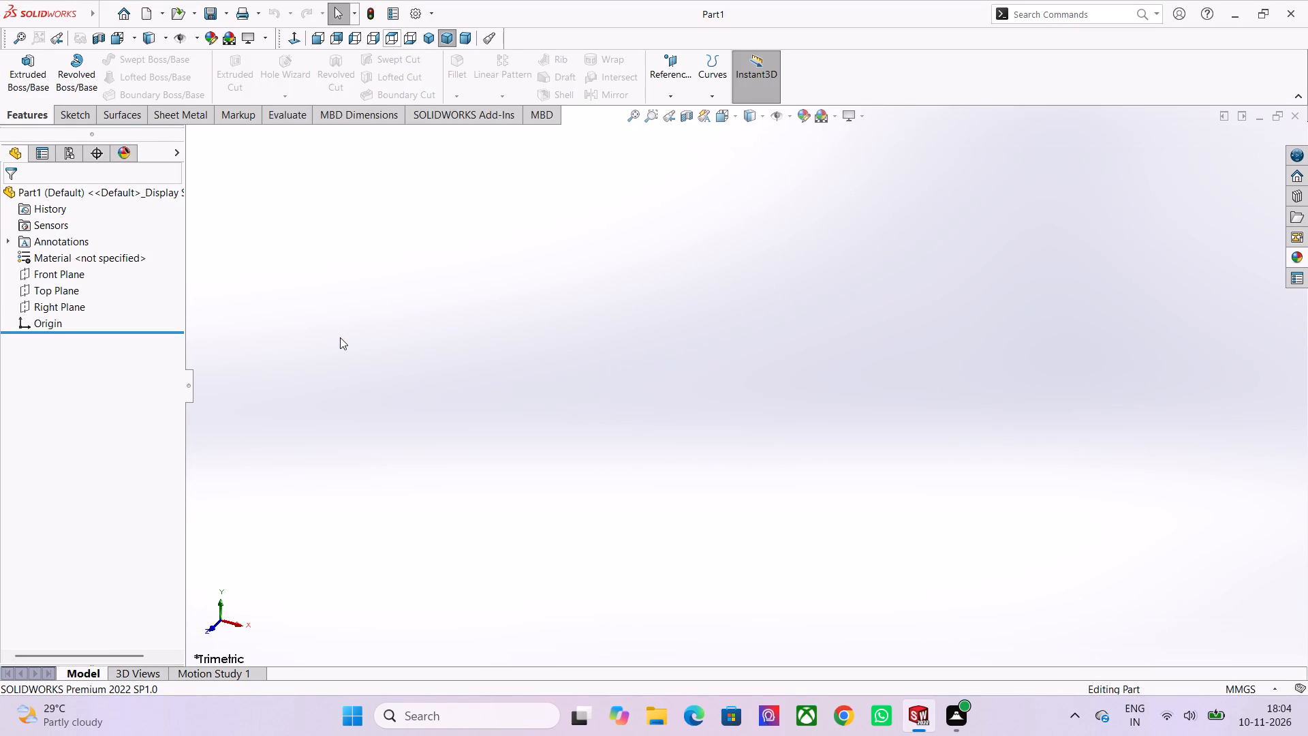
{"action": "left_click", "coordinate": [61, 275]}
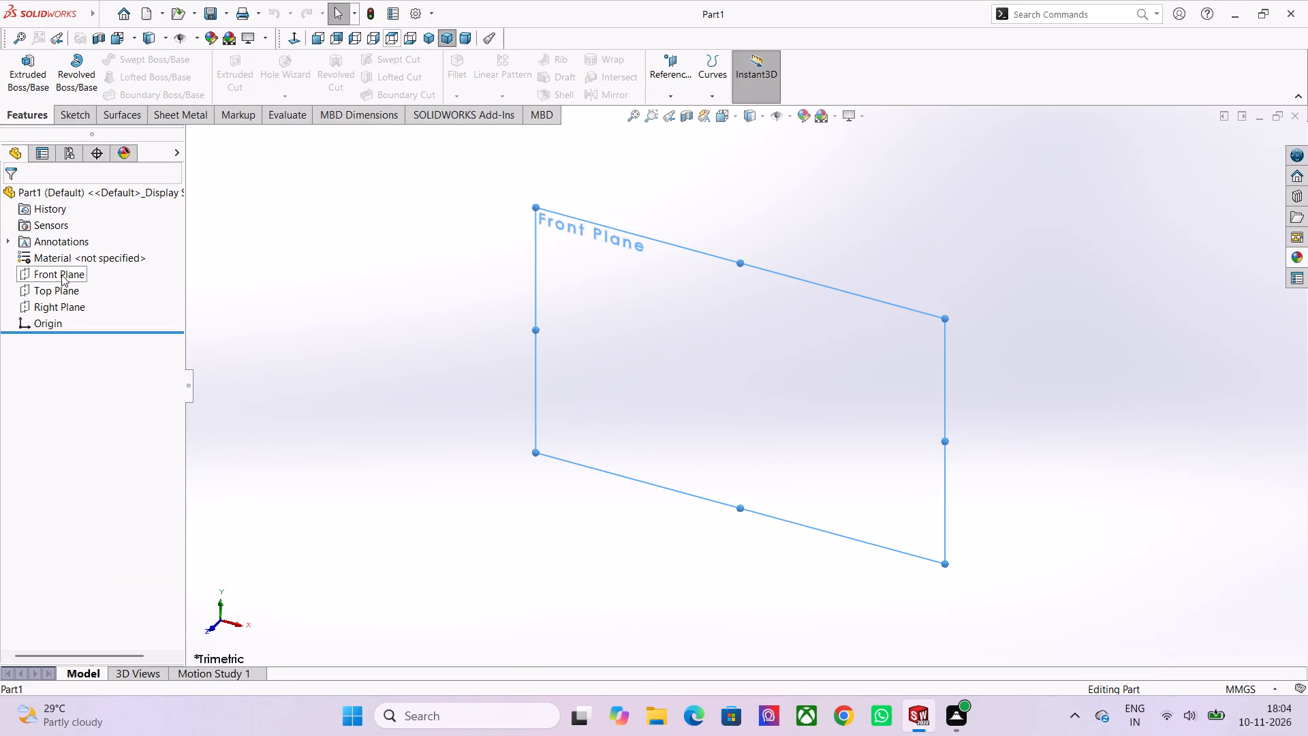
{"action": "left_click", "coordinate": [79, 250]}
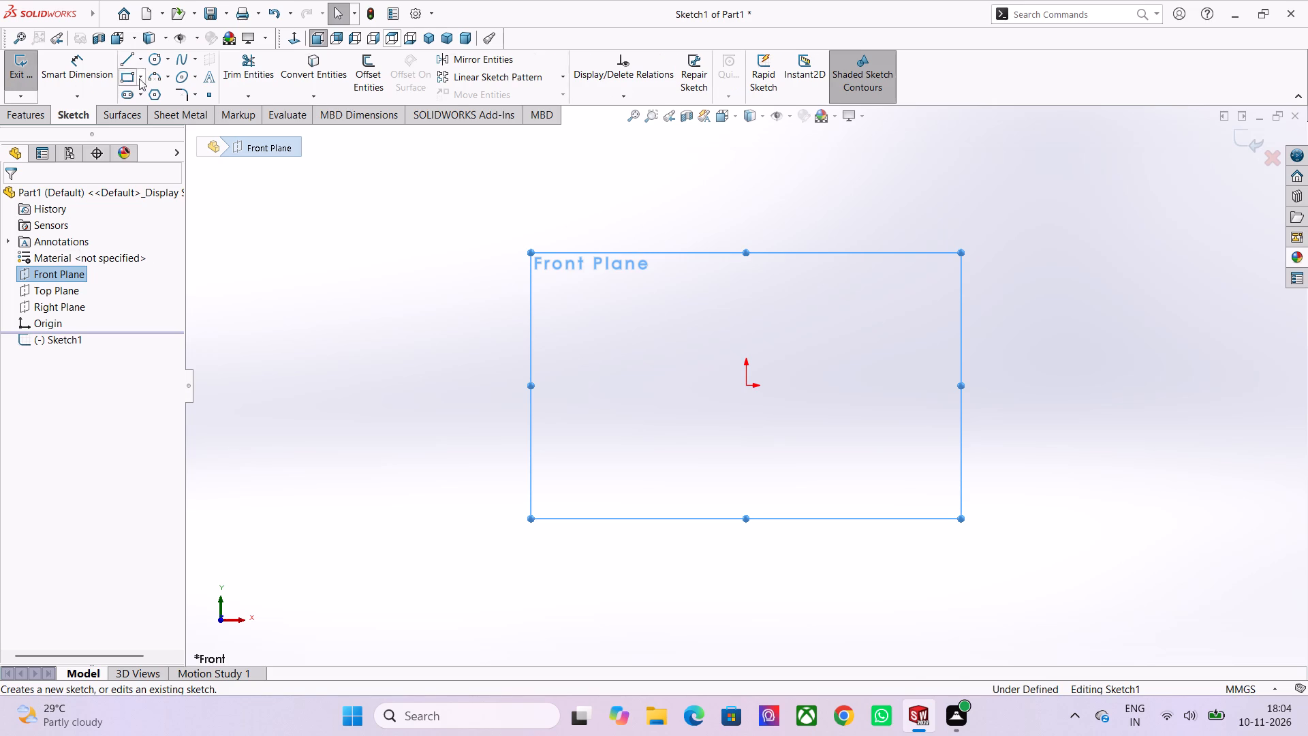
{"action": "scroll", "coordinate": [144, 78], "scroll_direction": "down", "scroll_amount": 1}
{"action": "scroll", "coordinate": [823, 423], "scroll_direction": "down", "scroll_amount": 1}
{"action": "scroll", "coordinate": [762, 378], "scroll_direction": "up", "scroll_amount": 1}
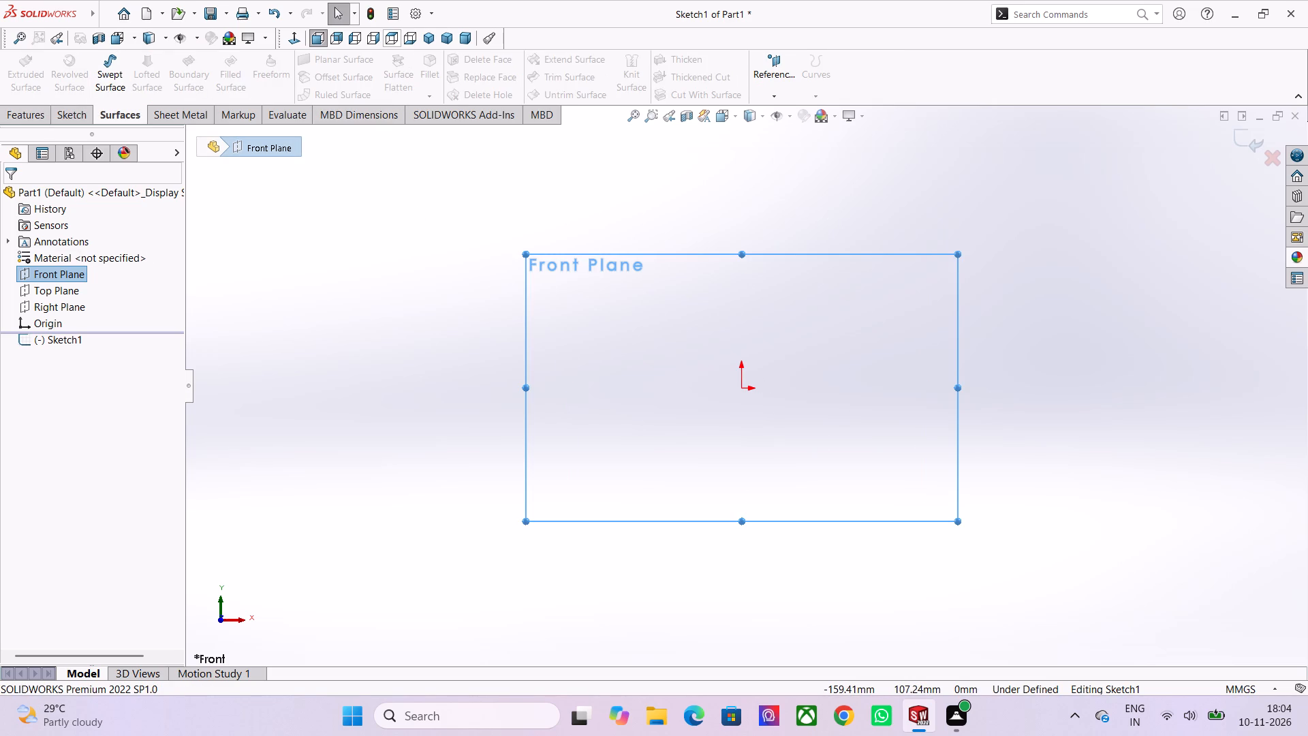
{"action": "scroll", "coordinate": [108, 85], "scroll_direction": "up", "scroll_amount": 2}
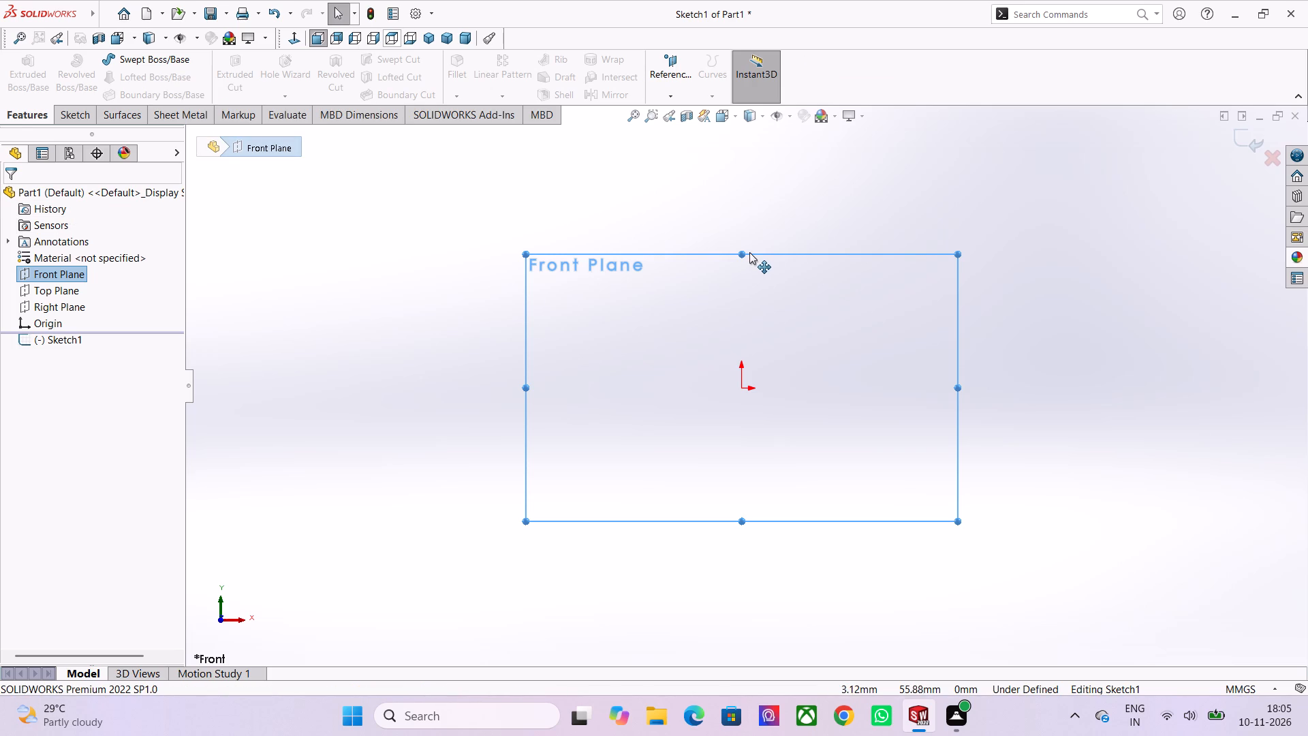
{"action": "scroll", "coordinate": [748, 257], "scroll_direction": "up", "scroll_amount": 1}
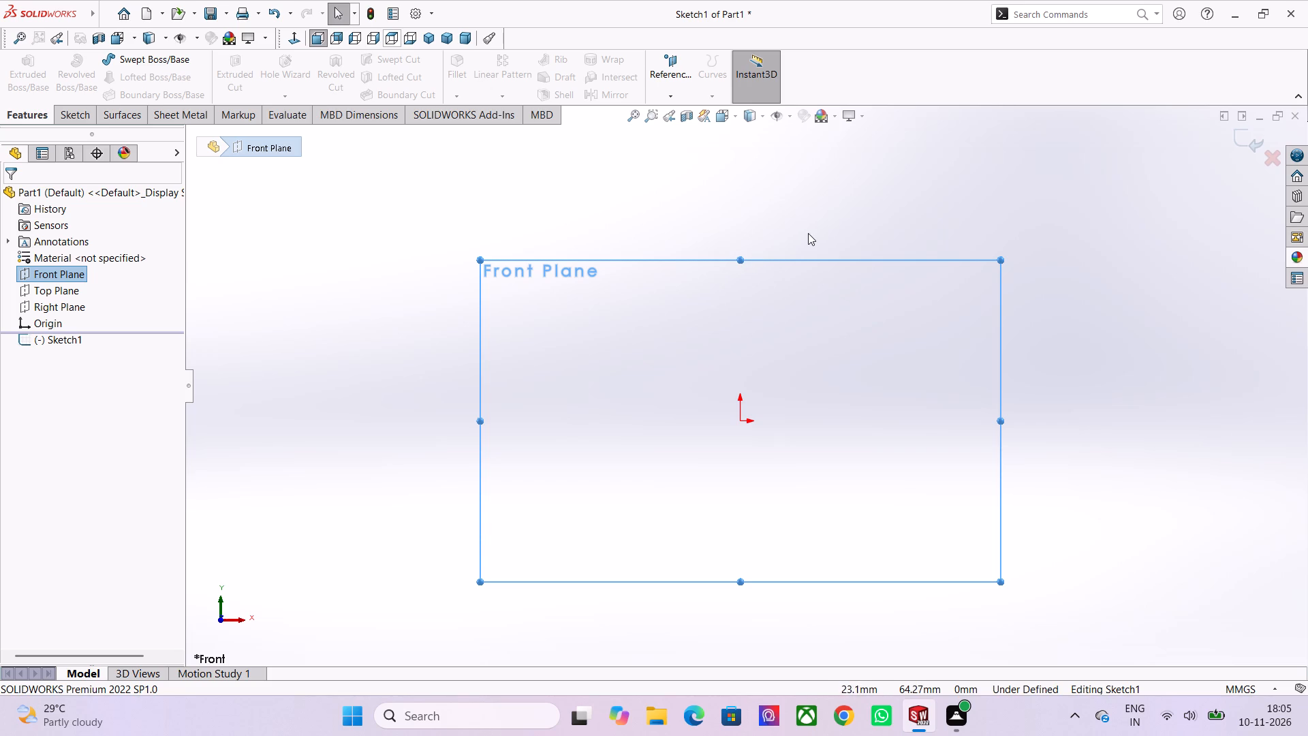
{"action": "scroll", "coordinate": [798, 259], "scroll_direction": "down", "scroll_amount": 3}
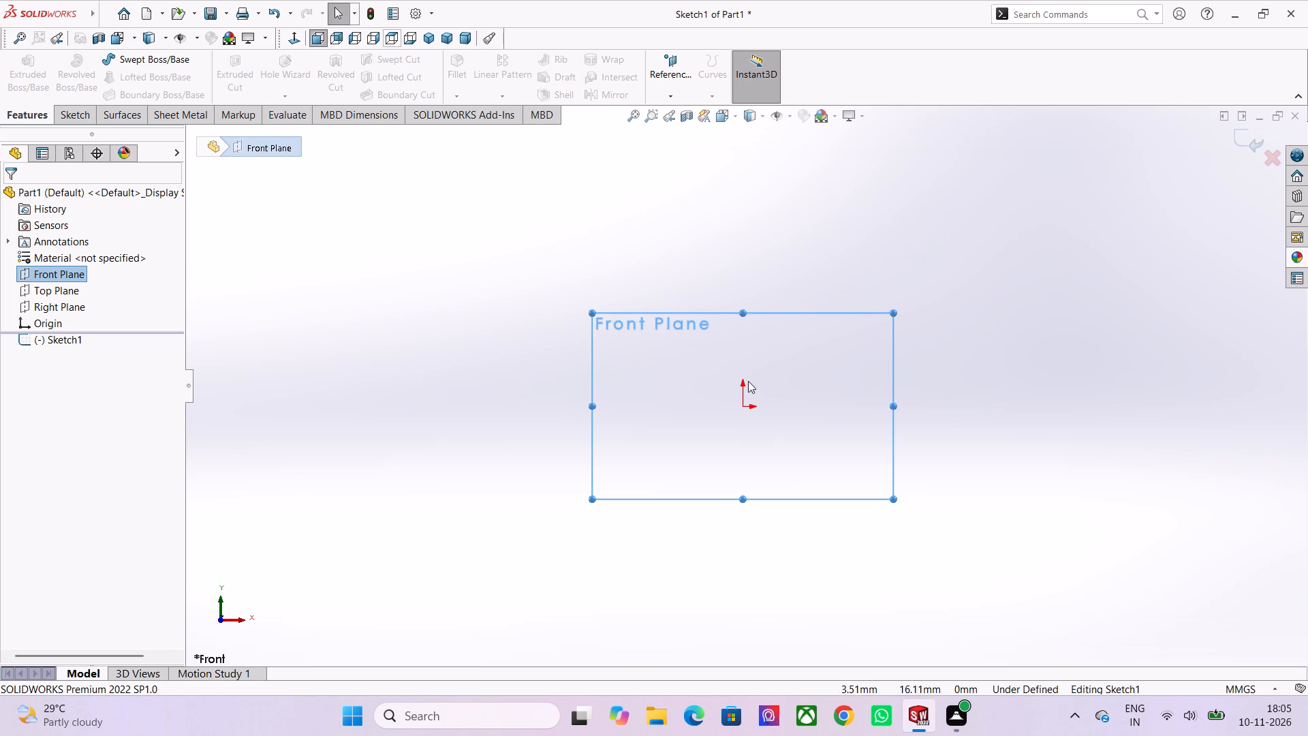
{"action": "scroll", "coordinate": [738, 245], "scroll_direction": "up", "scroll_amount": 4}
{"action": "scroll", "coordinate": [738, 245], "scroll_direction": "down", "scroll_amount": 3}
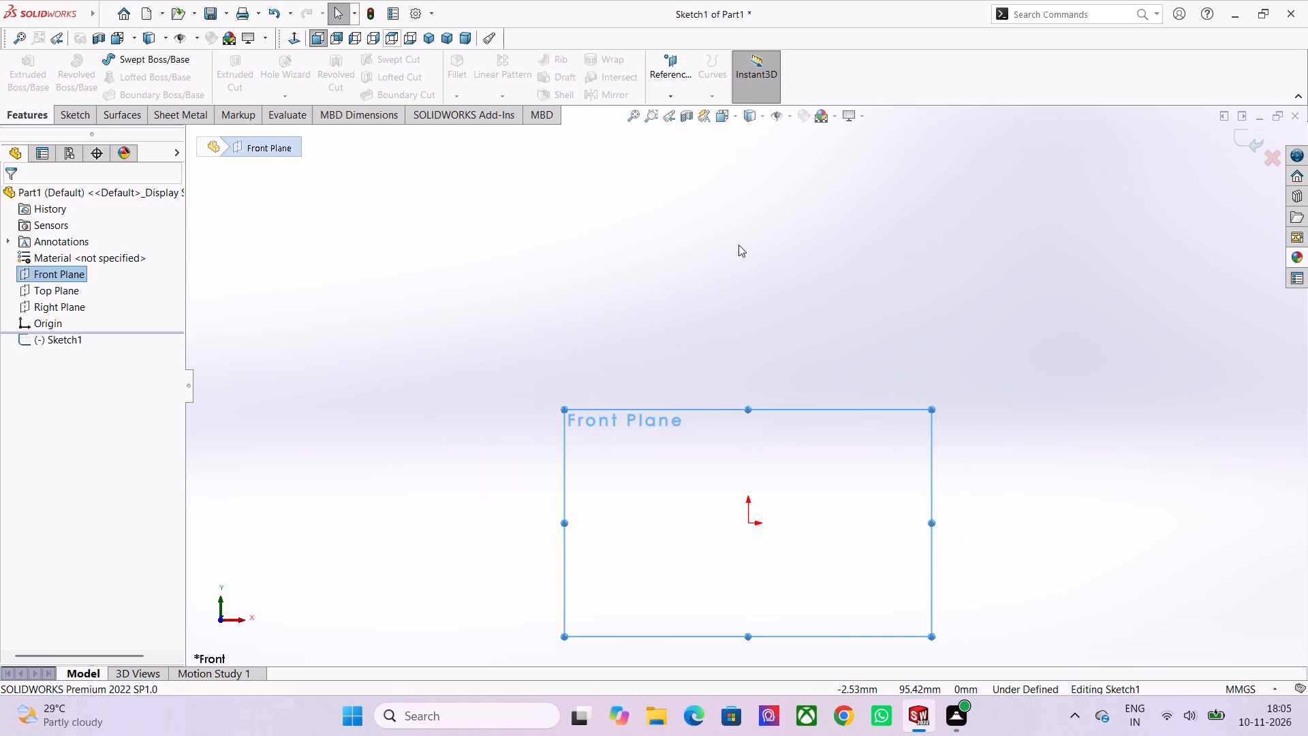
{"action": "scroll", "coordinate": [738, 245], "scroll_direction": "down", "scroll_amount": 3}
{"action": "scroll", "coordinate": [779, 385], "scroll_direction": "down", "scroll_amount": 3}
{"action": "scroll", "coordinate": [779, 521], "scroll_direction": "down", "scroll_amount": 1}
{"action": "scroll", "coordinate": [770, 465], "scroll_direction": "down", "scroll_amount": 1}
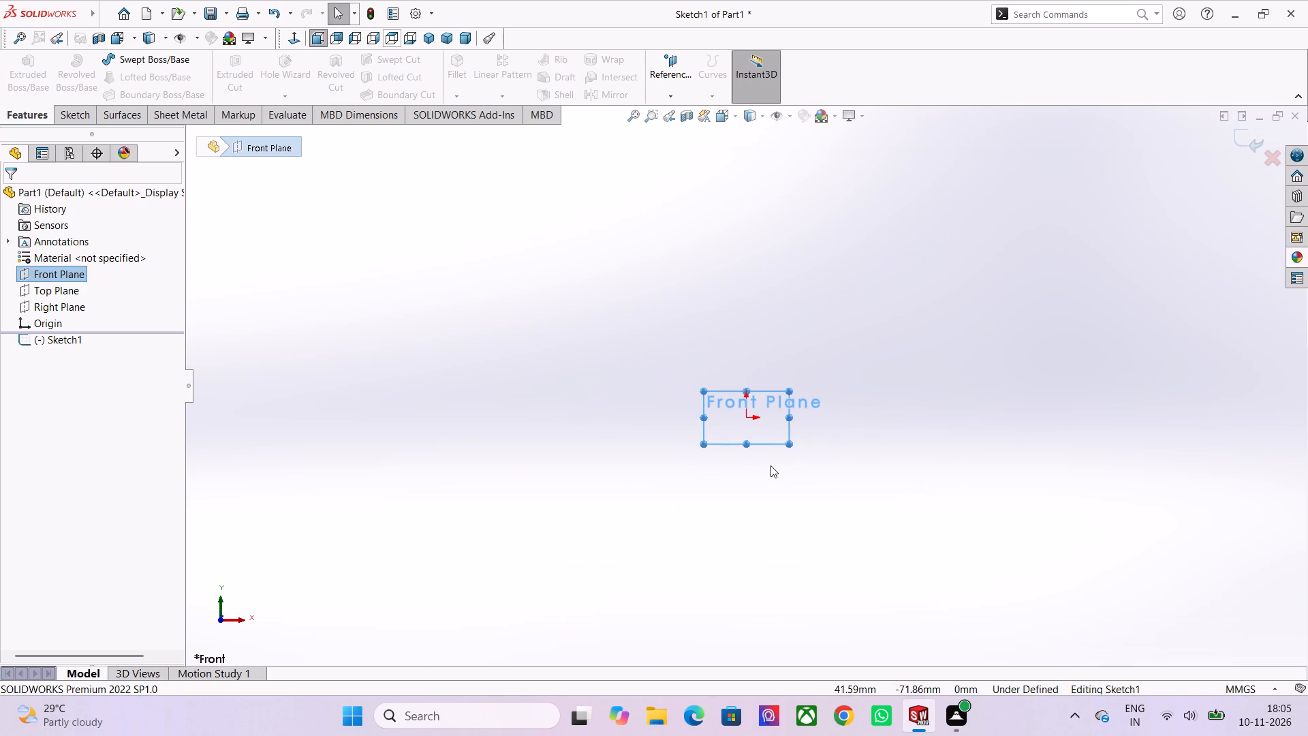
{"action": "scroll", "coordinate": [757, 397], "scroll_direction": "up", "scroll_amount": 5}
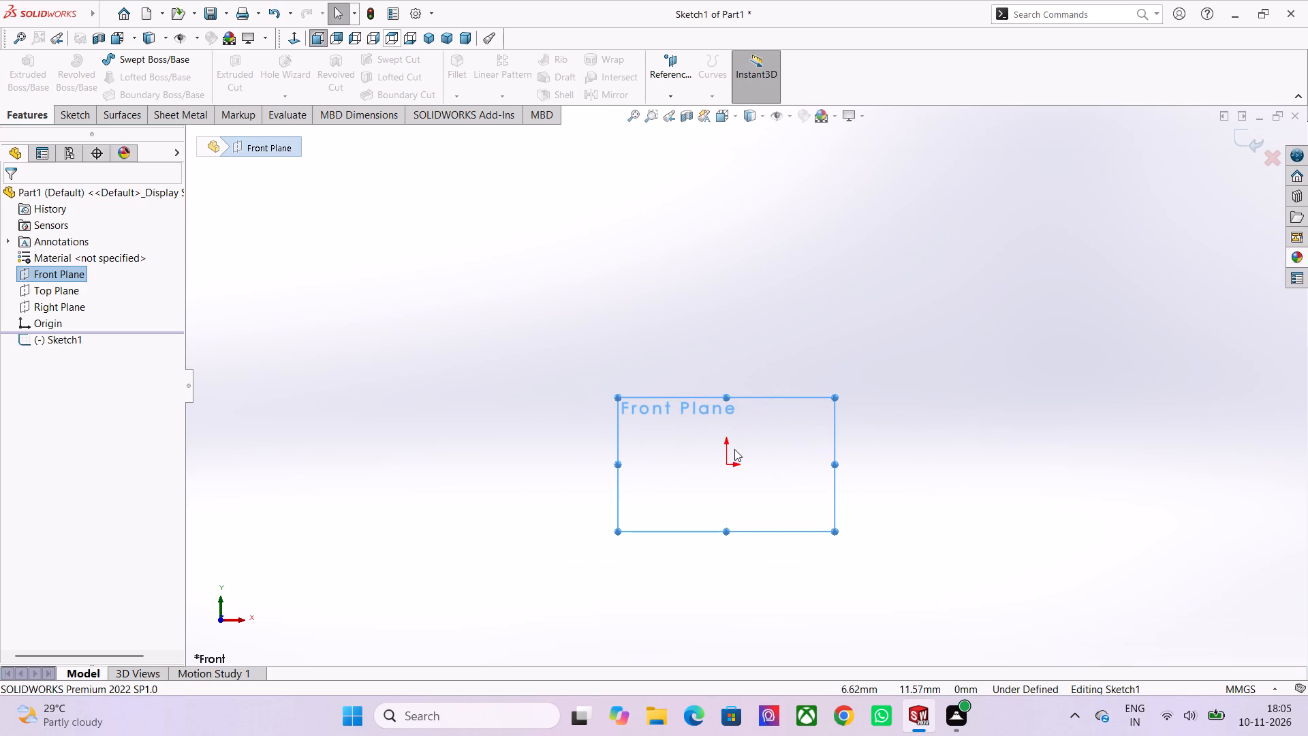
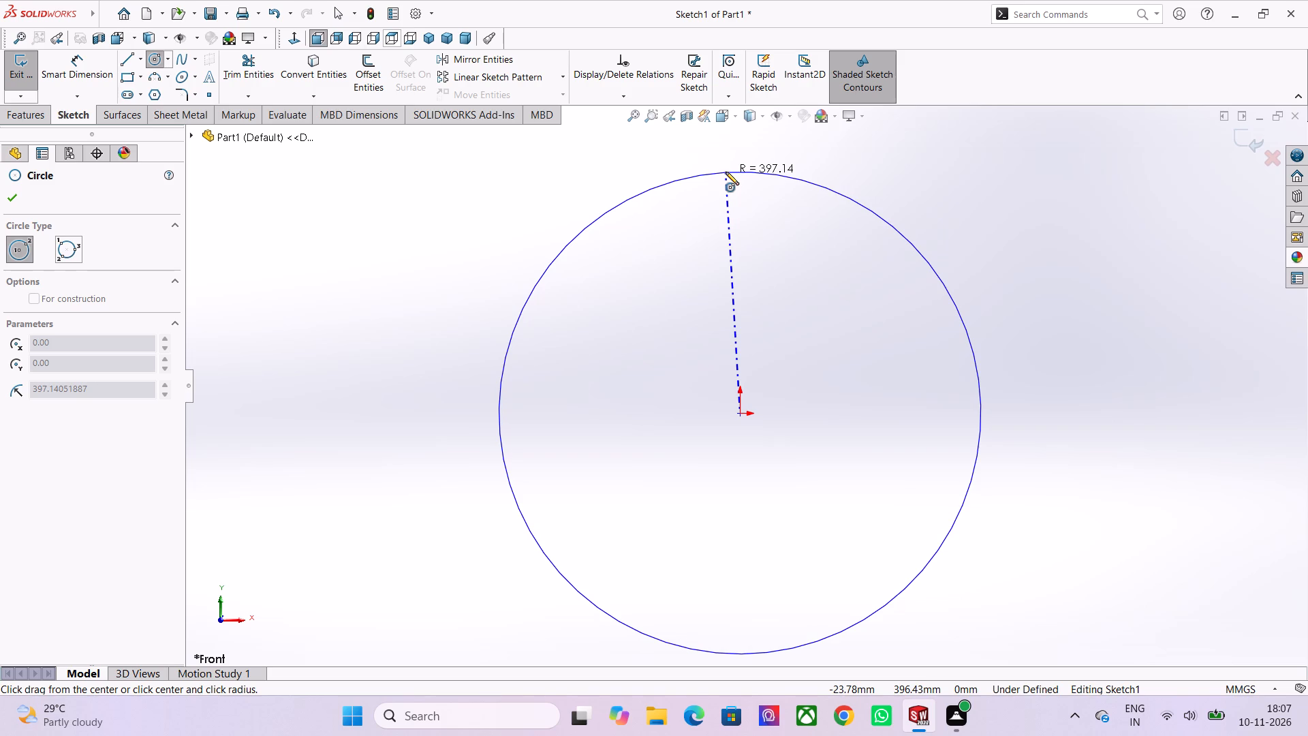
Sketch a circle centred on the origin with a radius of about 12528 mm.
{"action": "scroll", "coordinate": [760, 318], "scroll_direction": "up", "scroll_amount": 1}
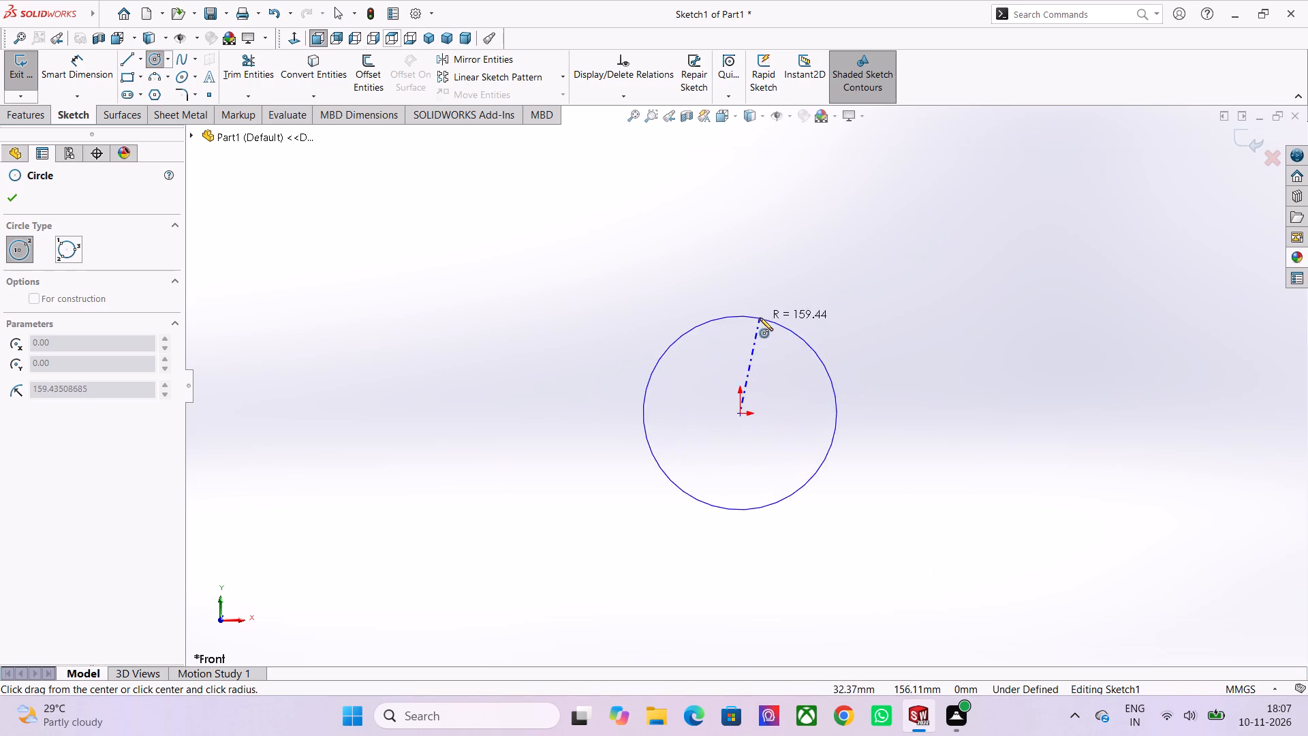
{"action": "scroll", "coordinate": [760, 318], "scroll_direction": "up", "scroll_amount": 2}
{"action": "scroll", "coordinate": [704, 294], "scroll_direction": "down", "scroll_amount": 1}
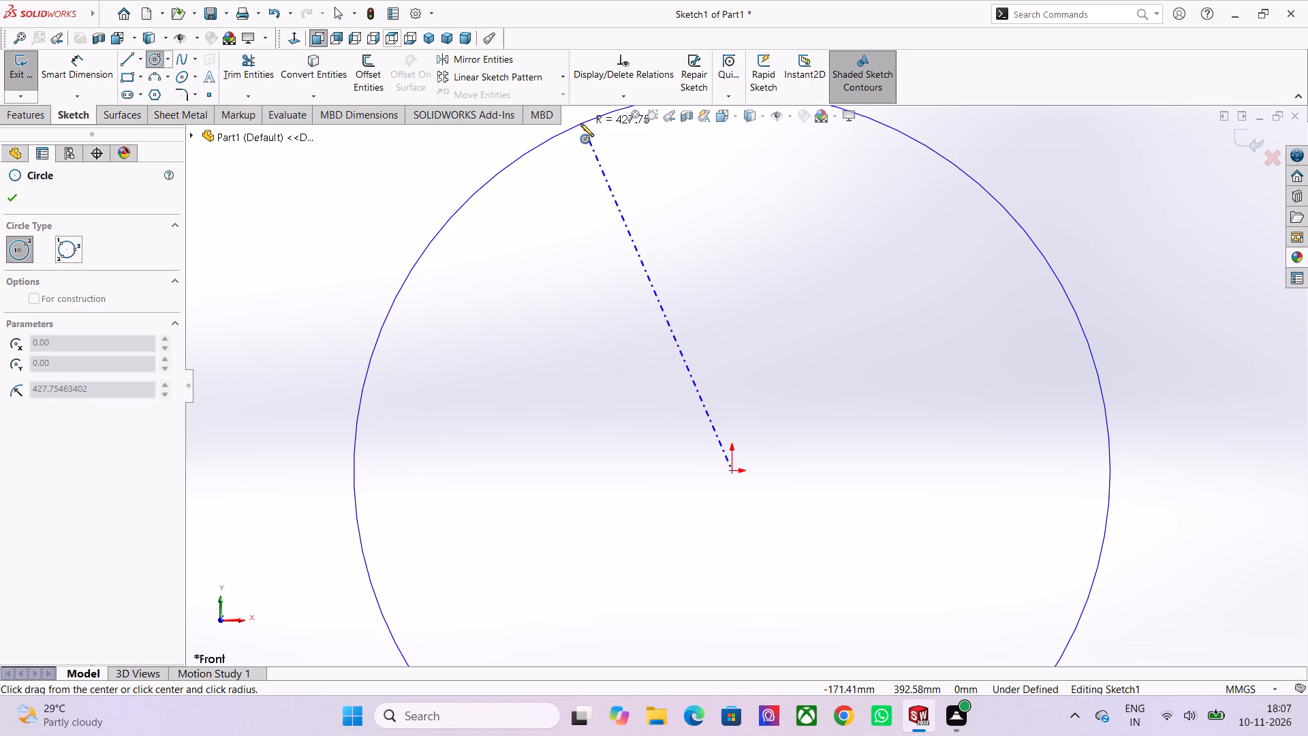
{"action": "scroll", "coordinate": [653, 119], "scroll_direction": "down", "scroll_amount": 2}
{"action": "scroll", "coordinate": [732, 336], "scroll_direction": "down", "scroll_amount": 1}
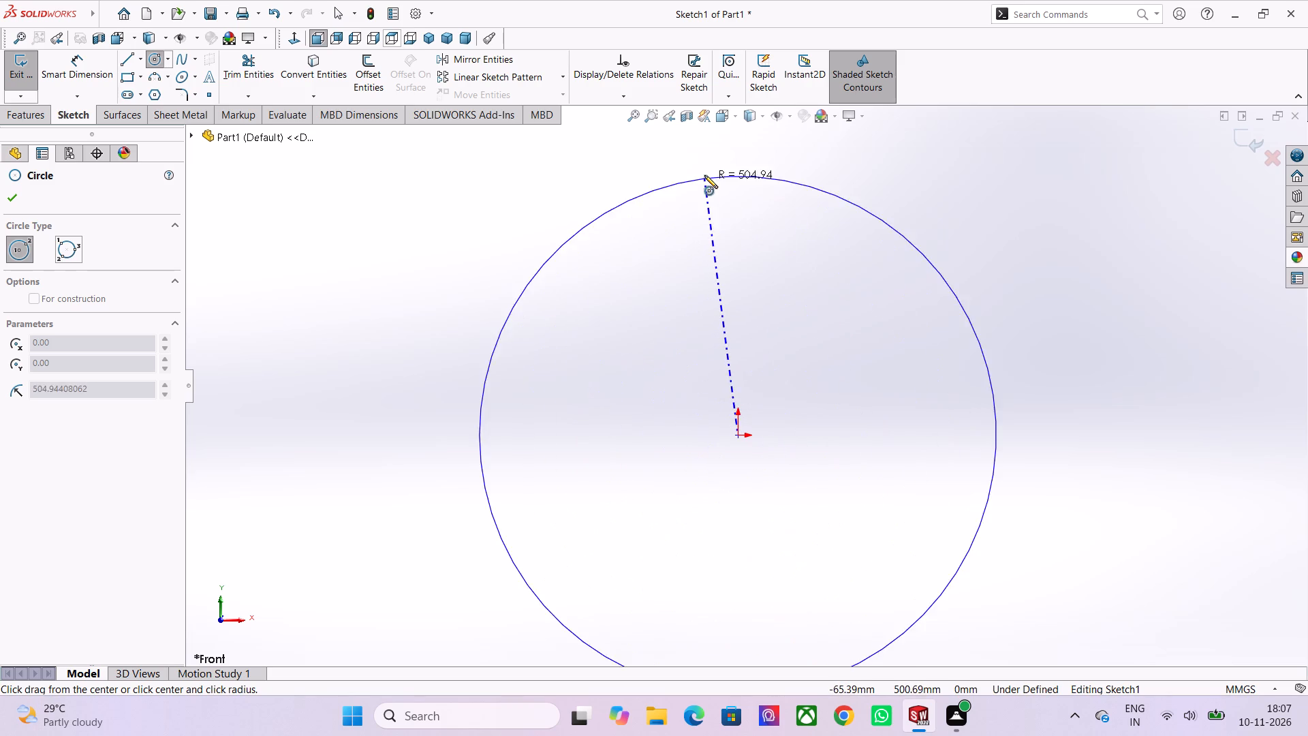
{"action": "scroll", "coordinate": [704, 175], "scroll_direction": "down", "scroll_amount": 2}
{"action": "scroll", "coordinate": [766, 328], "scroll_direction": "down", "scroll_amount": 1}
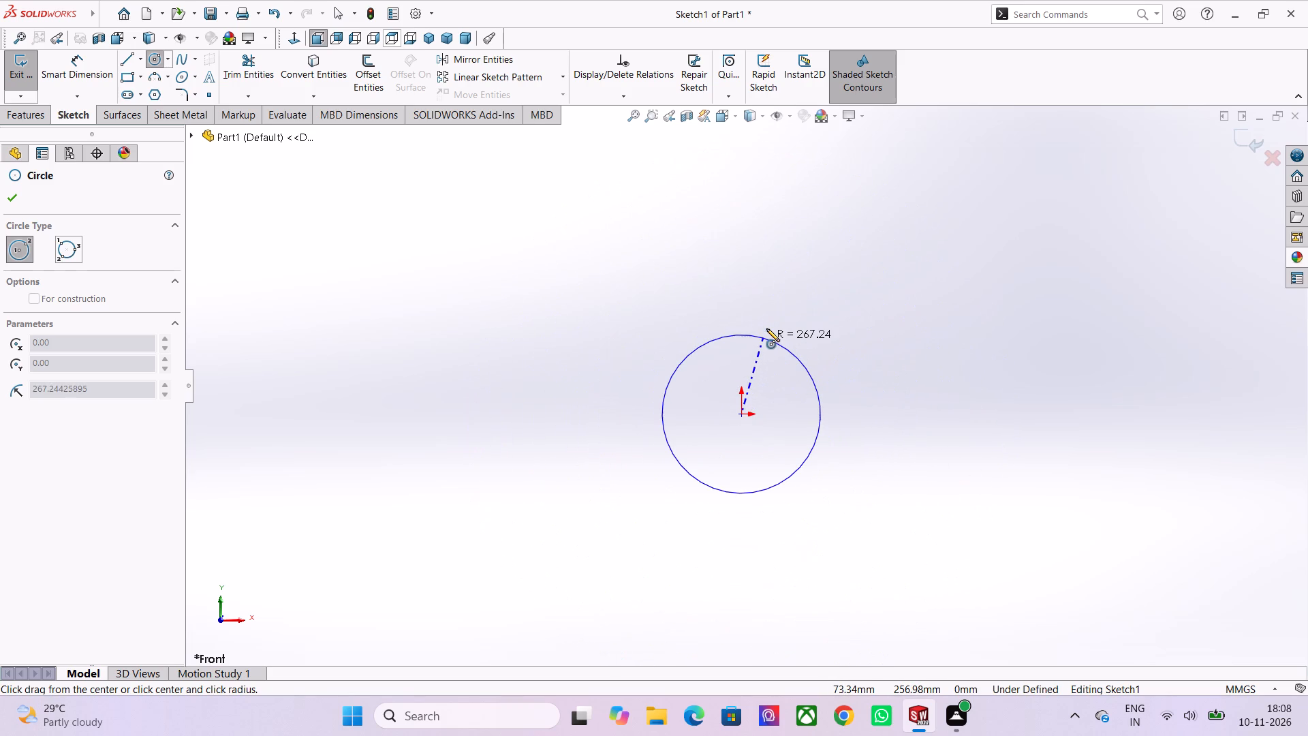
{"action": "scroll", "coordinate": [748, 334], "scroll_direction": "down", "scroll_amount": 3}
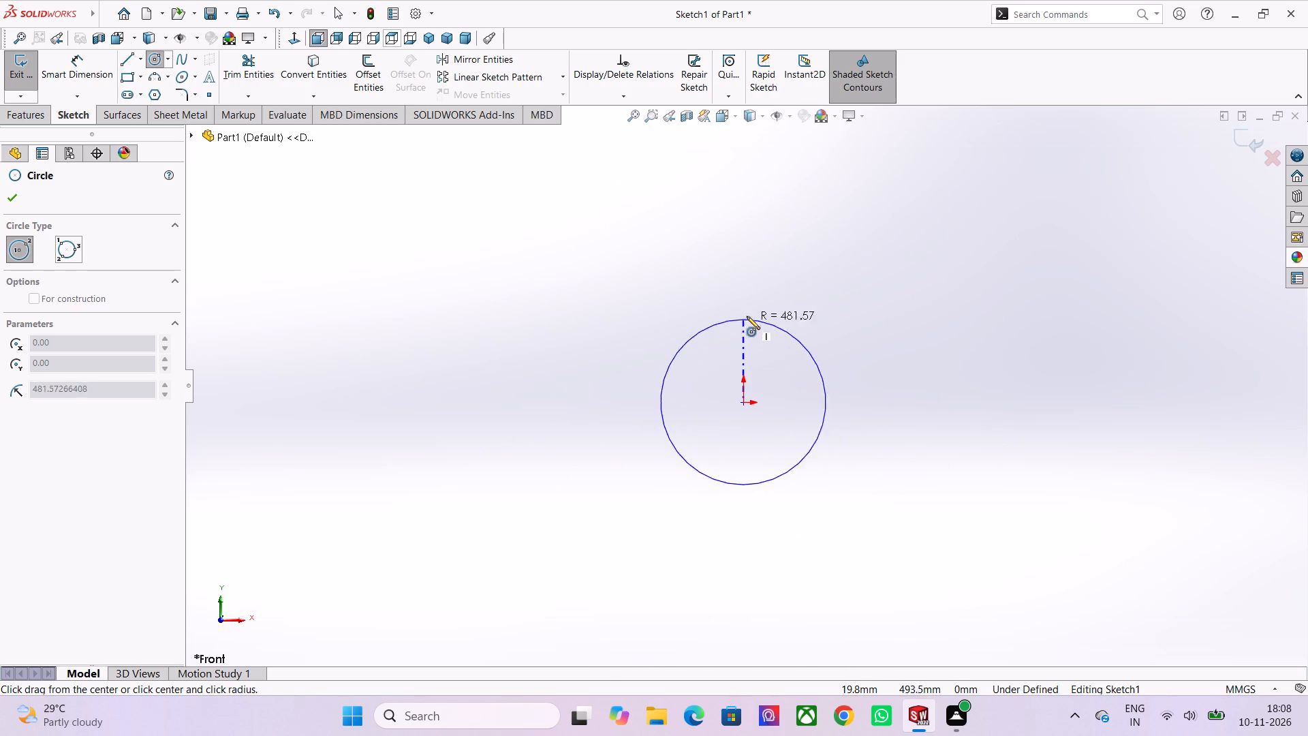
{"action": "scroll", "coordinate": [753, 140], "scroll_direction": "down", "scroll_amount": 1}
{"action": "scroll", "coordinate": [702, 205], "scroll_direction": "down", "scroll_amount": 3}
{"action": "scroll", "coordinate": [707, 202], "scroll_direction": "up", "scroll_amount": 2}
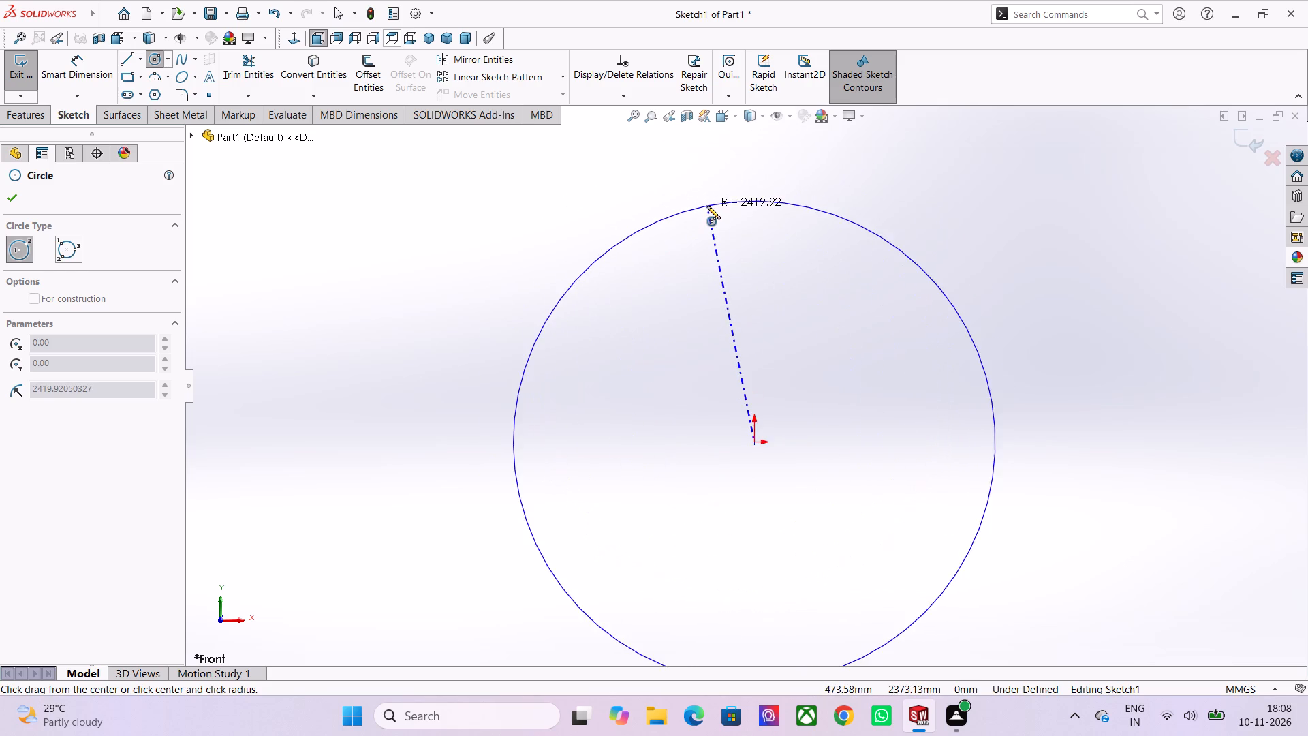
{"action": "scroll", "coordinate": [707, 206], "scroll_direction": "down", "scroll_amount": 3}
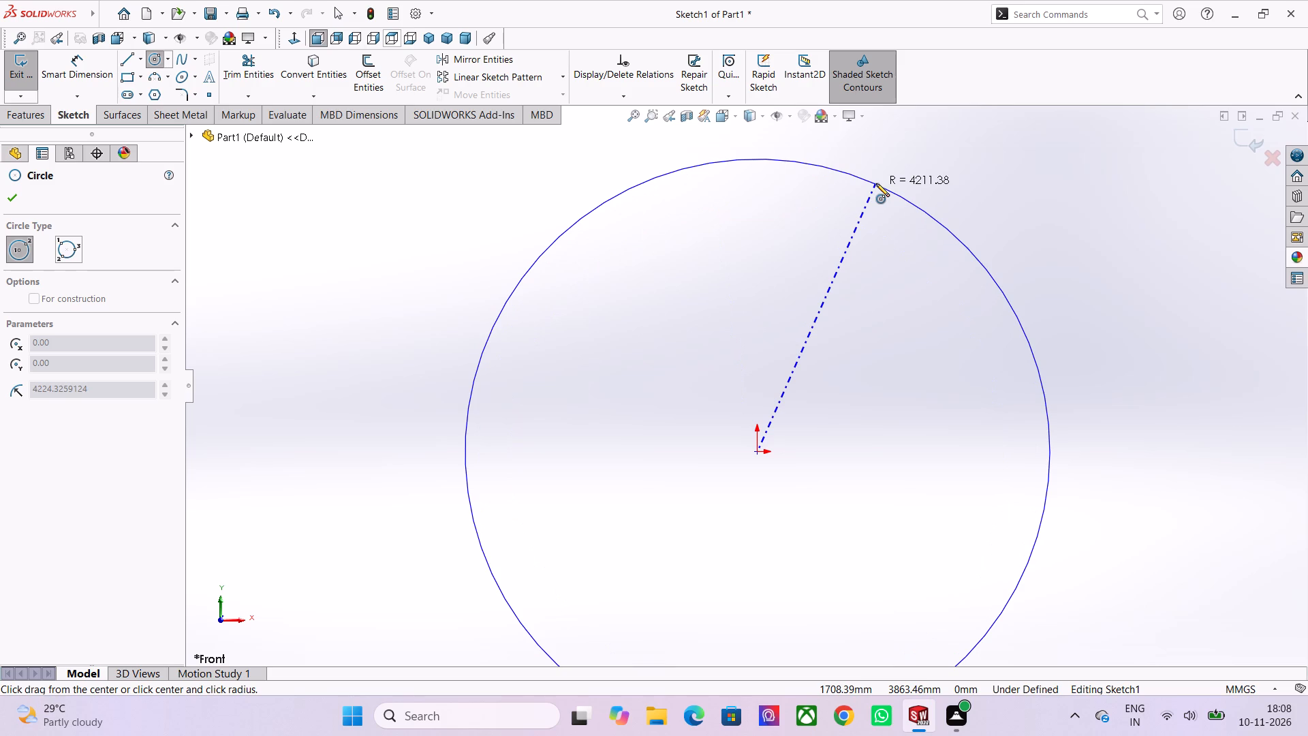
{"action": "scroll", "coordinate": [813, 405], "scroll_direction": "down", "scroll_amount": 1}
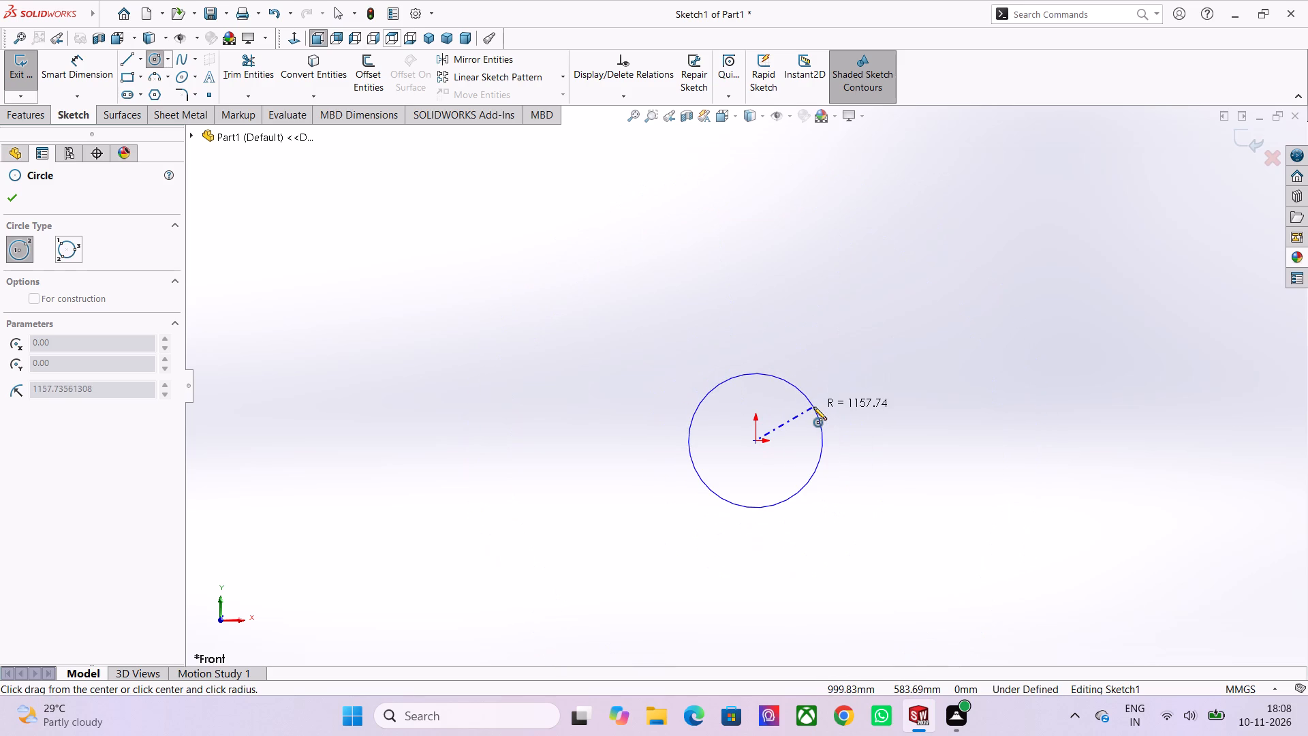
{"action": "scroll", "coordinate": [732, 566], "scroll_direction": "down", "scroll_amount": 2}
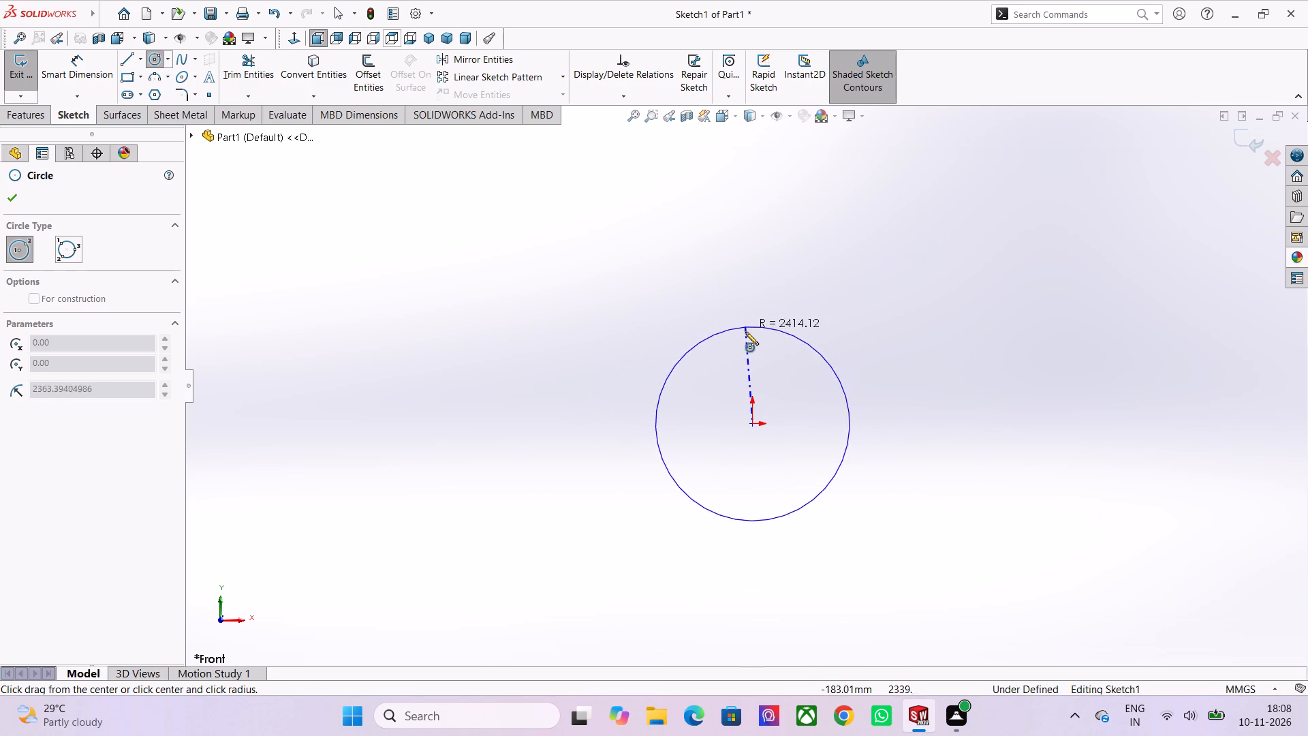
{"action": "scroll", "coordinate": [745, 341], "scroll_direction": "down", "scroll_amount": 1}
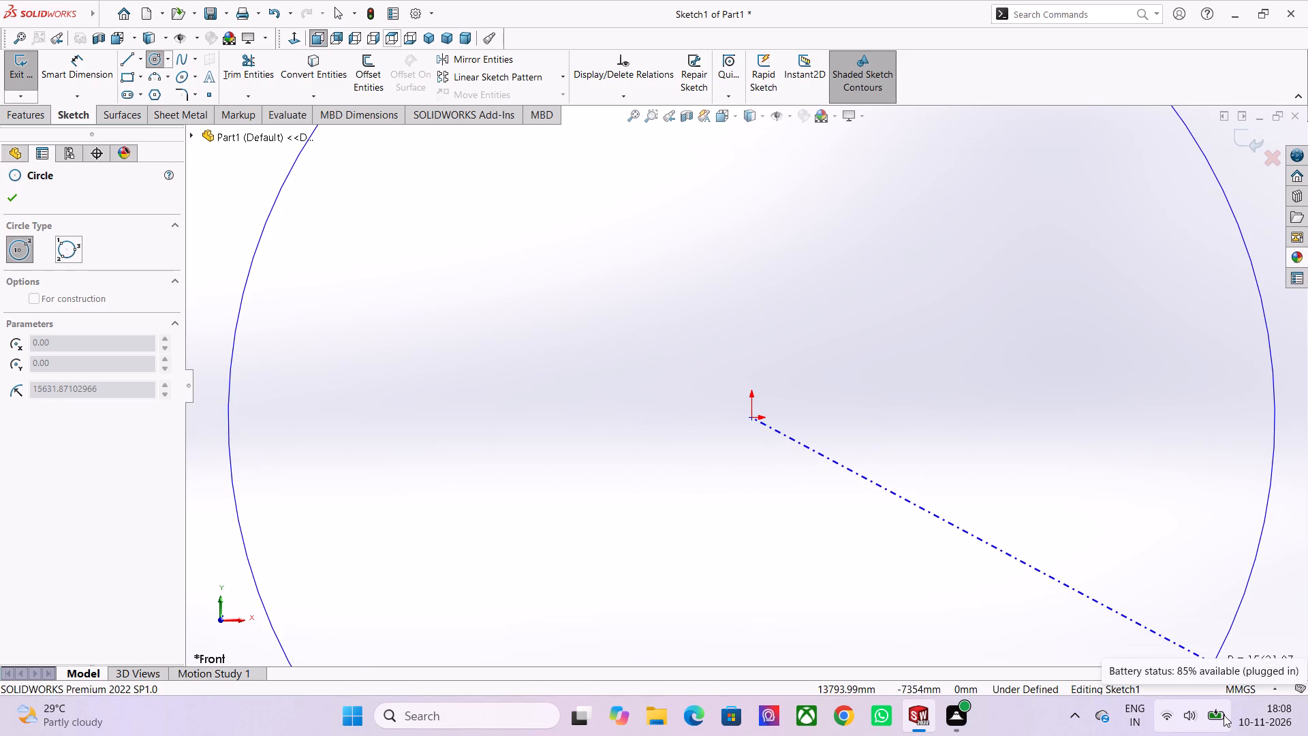
{"action": "scroll", "coordinate": [992, 457], "scroll_direction": "down", "scroll_amount": 2}
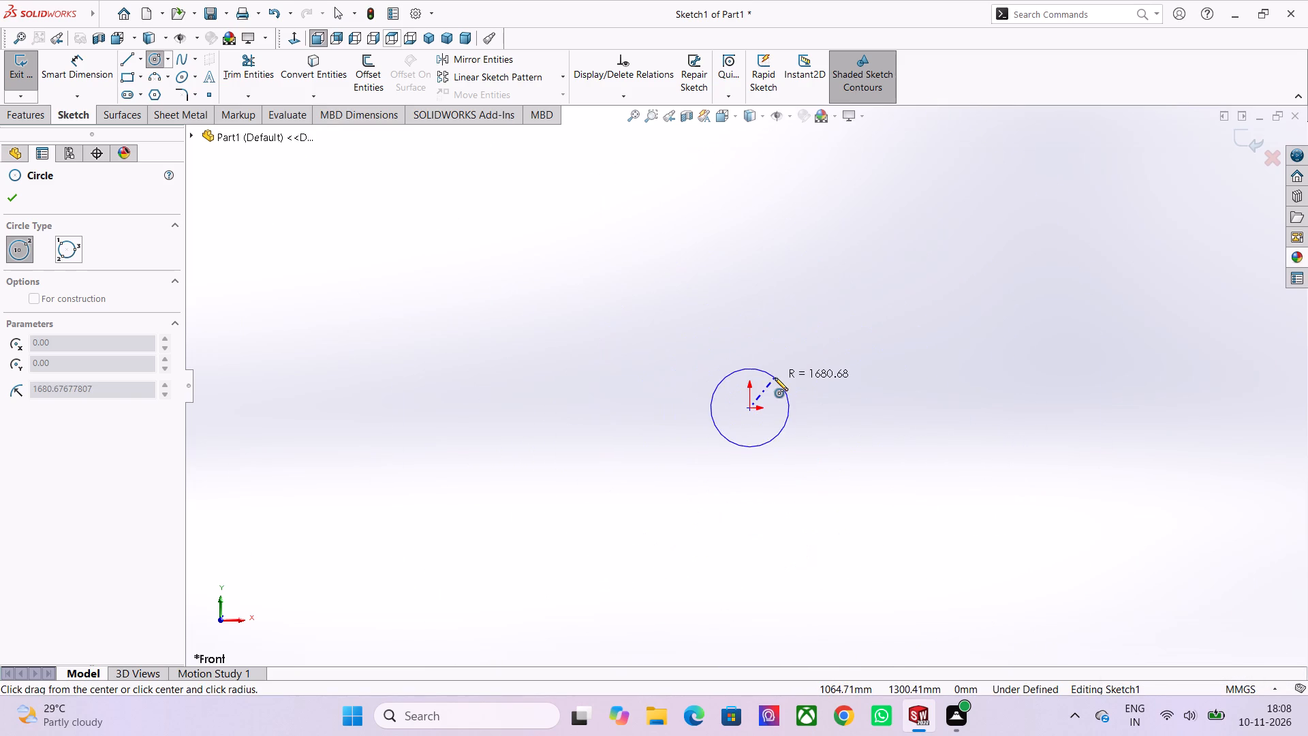
{"action": "scroll", "coordinate": [775, 378], "scroll_direction": "down", "scroll_amount": 2}
{"action": "scroll", "coordinate": [763, 389], "scroll_direction": "up", "scroll_amount": 3}
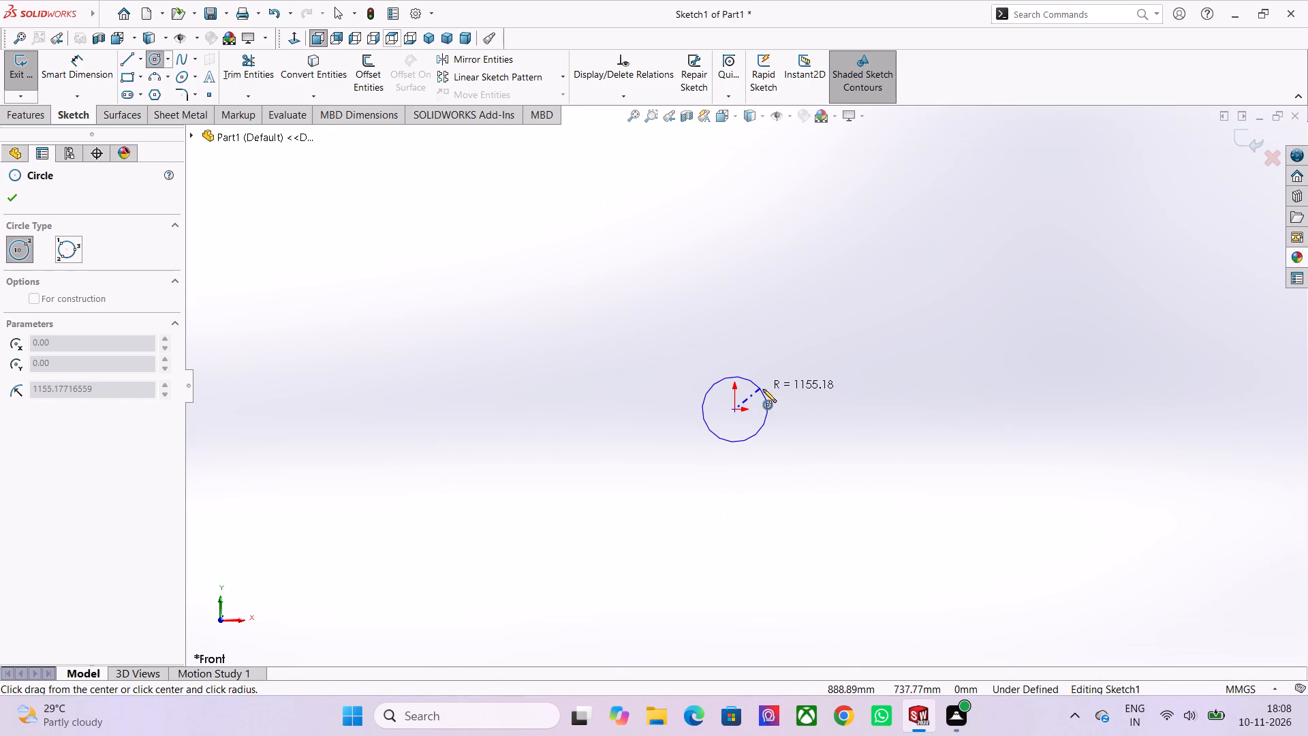
{"action": "scroll", "coordinate": [729, 397], "scroll_direction": "up", "scroll_amount": 1}
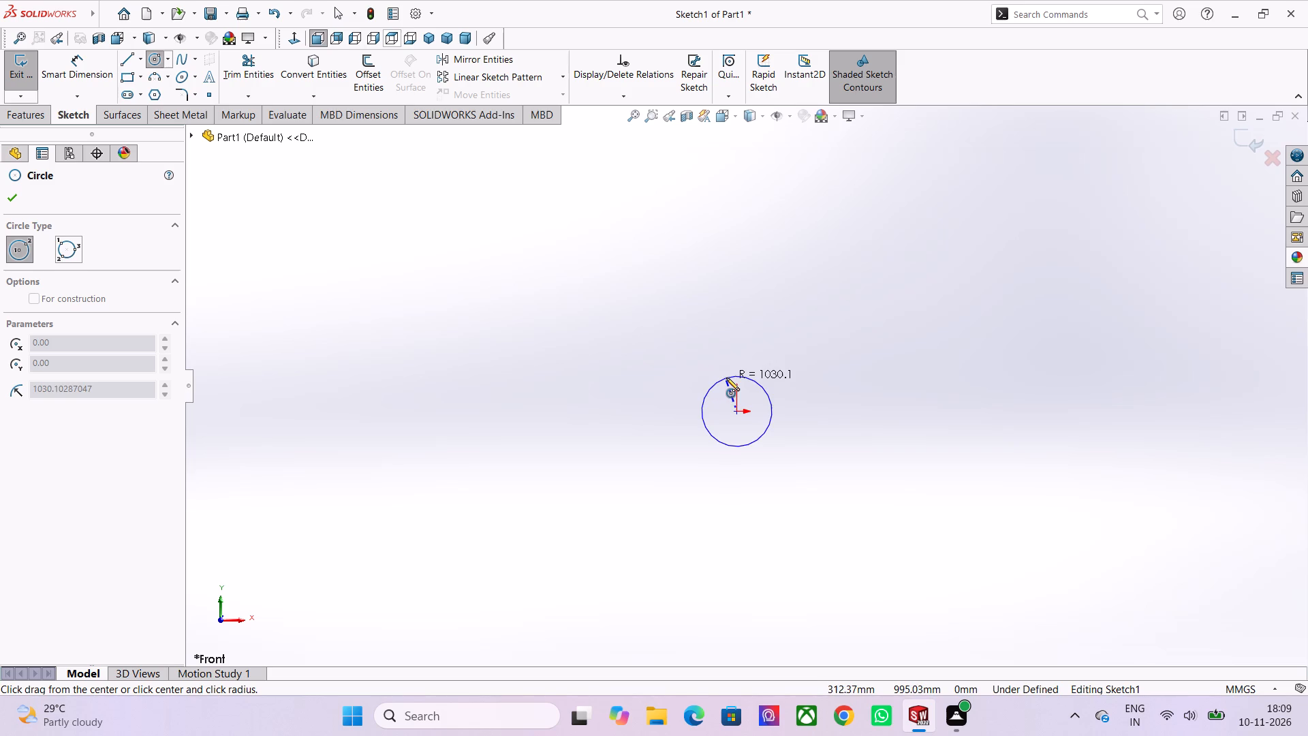
{"action": "scroll", "coordinate": [755, 464], "scroll_direction": "down", "scroll_amount": 1}
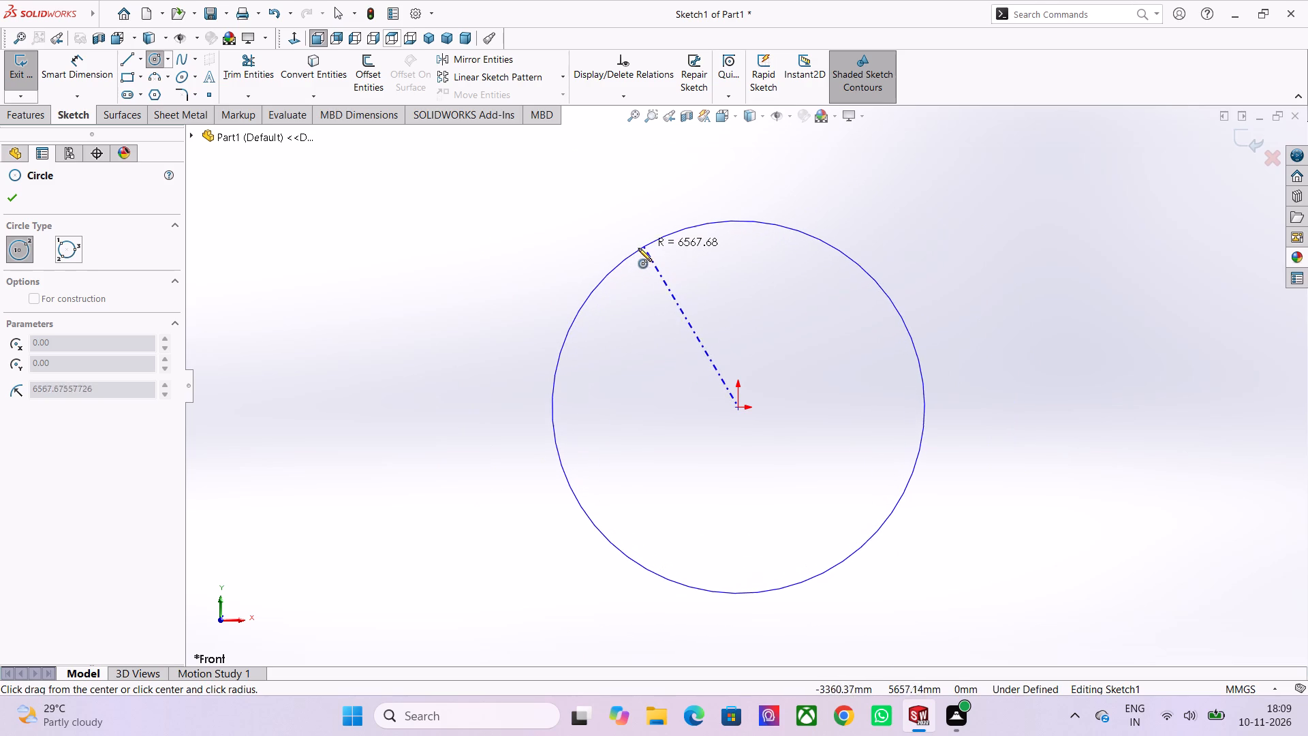
{"action": "scroll", "coordinate": [627, 253], "scroll_direction": "down", "scroll_amount": 1}
{"action": "scroll", "coordinate": [798, 347], "scroll_direction": "down", "scroll_amount": 1}
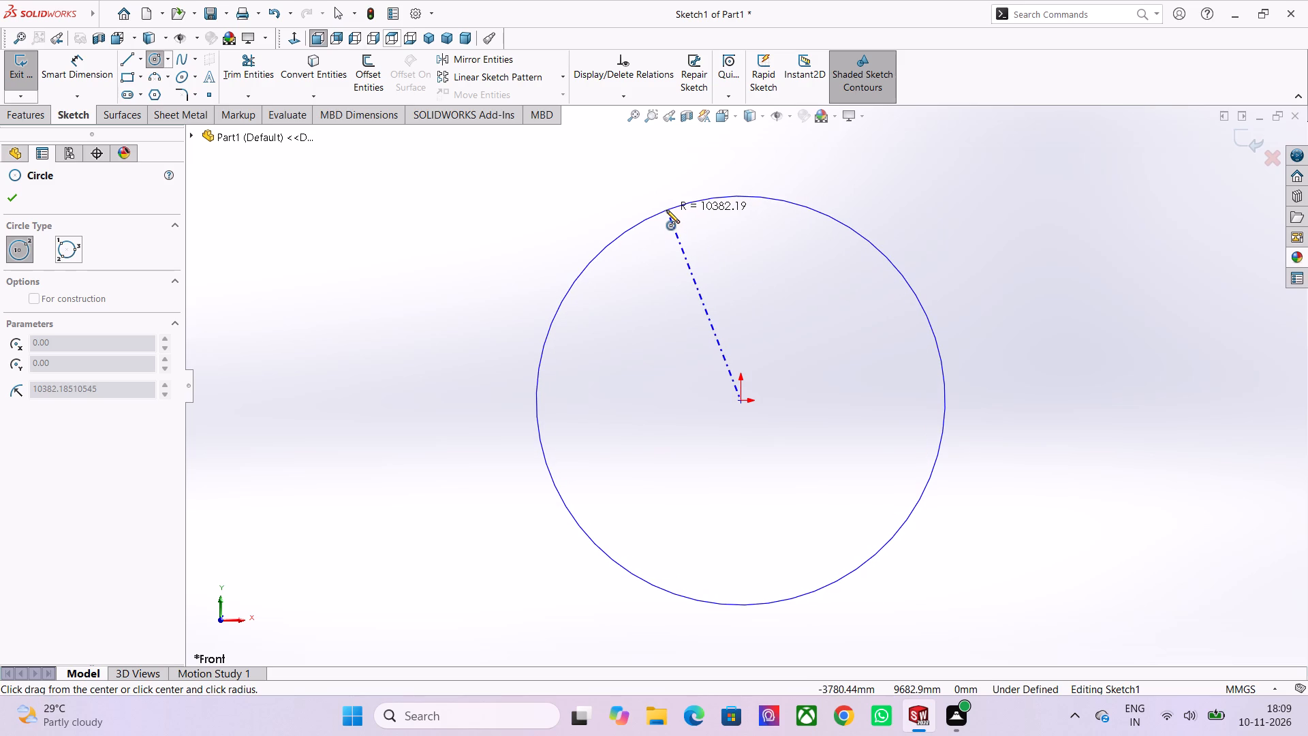
{"action": "scroll", "coordinate": [700, 254], "scroll_direction": "down", "scroll_amount": 2}
{"action": "left_click", "coordinate": [719, 226]}
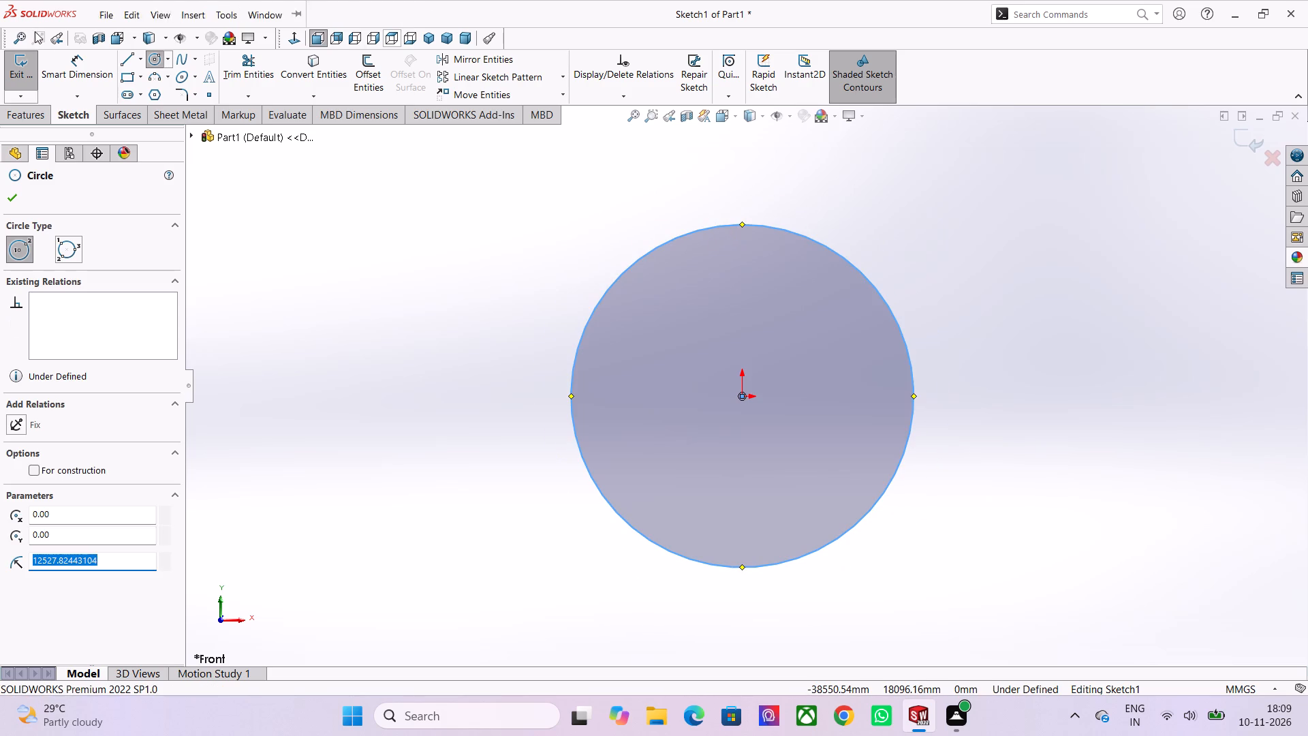
Add a diameter dimension to the circle with Smart Dimension, placed outside the circle, and open its value for editing.
{"action": "left_click", "coordinate": [83, 78]}
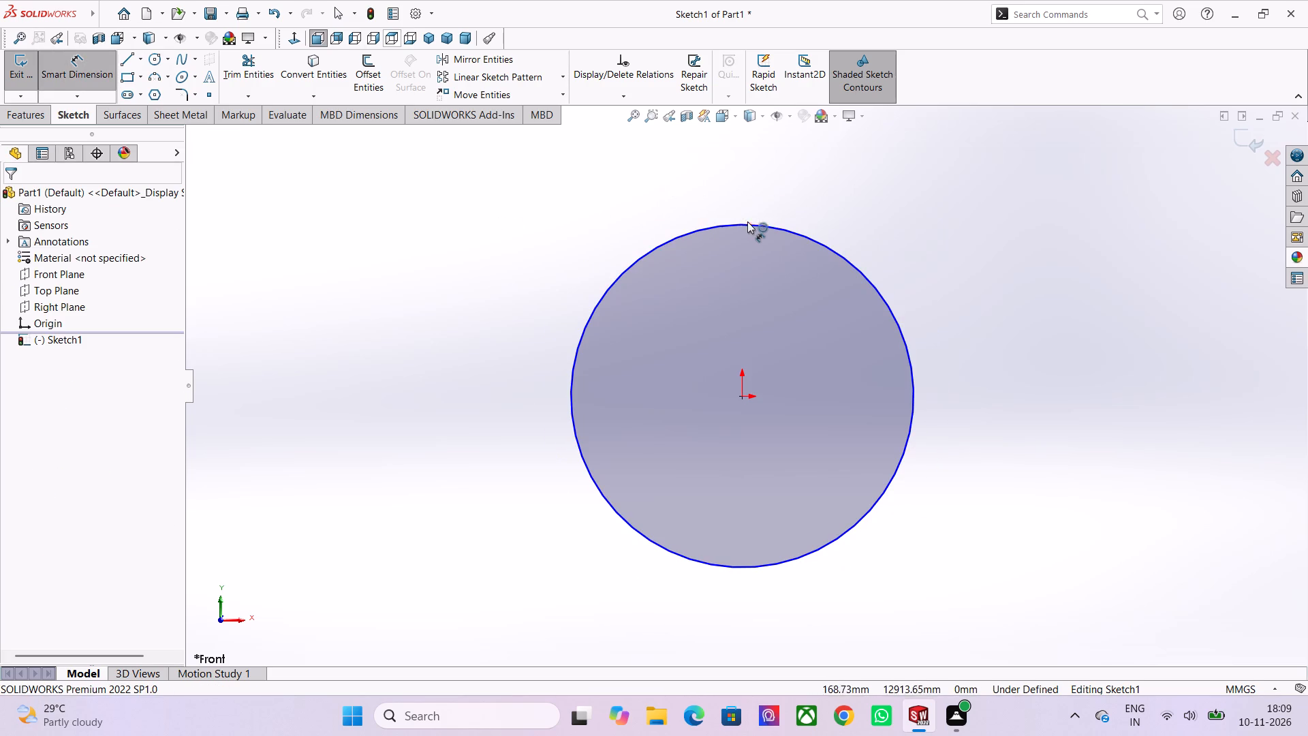
{"action": "left_click", "coordinate": [751, 224]}
{"action": "scroll", "coordinate": [751, 224], "scroll_direction": "down", "scroll_amount": 2}
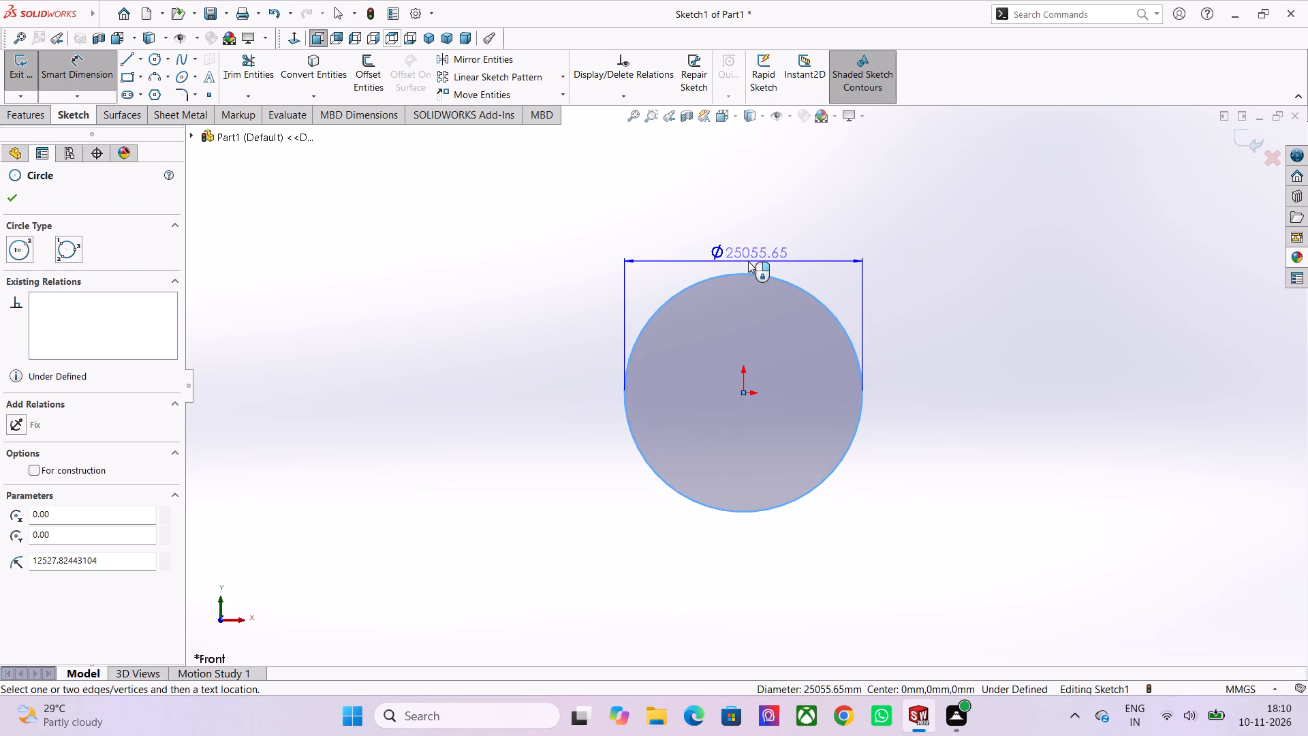
{"action": "scroll", "coordinate": [827, 308], "scroll_direction": "up", "scroll_amount": 3}
{"action": "scroll", "coordinate": [828, 344], "scroll_direction": "down", "scroll_amount": 4}
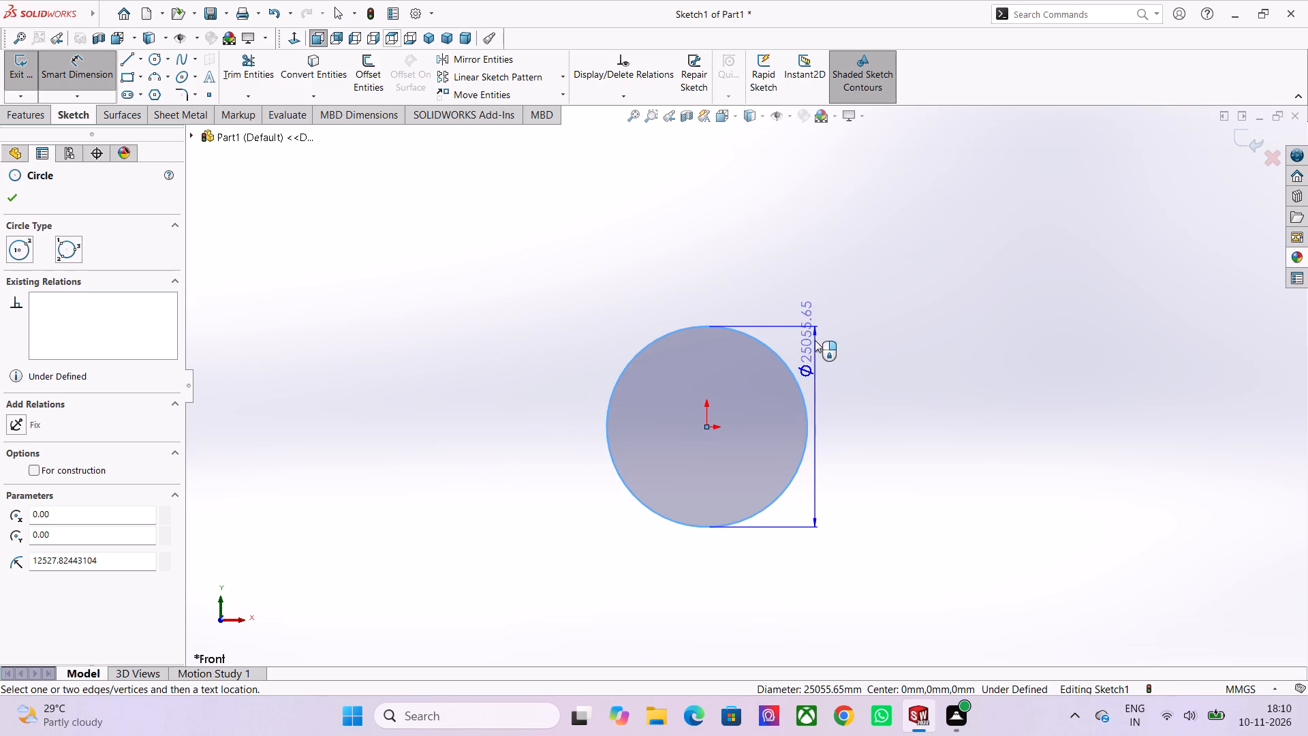
{"action": "scroll", "coordinate": [858, 367], "scroll_direction": "down", "scroll_amount": 1}
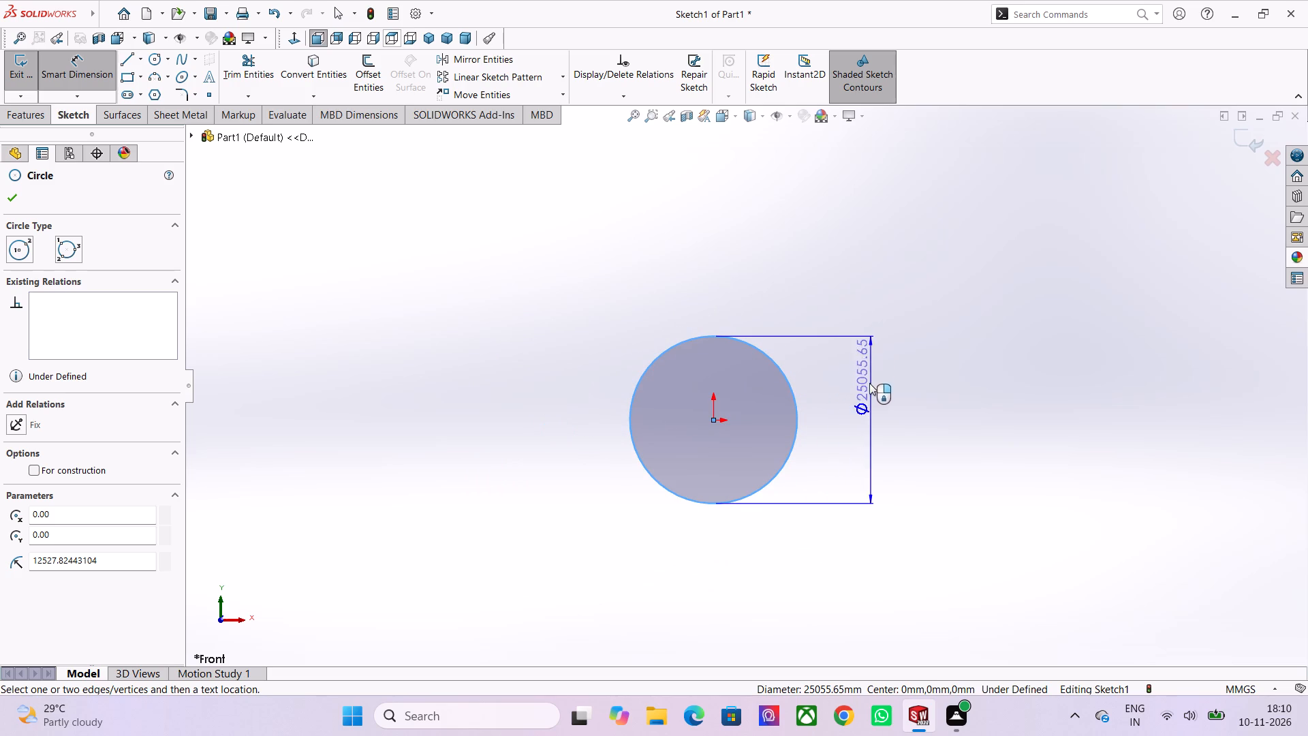
{"action": "scroll", "coordinate": [885, 397], "scroll_direction": "up", "scroll_amount": 3}
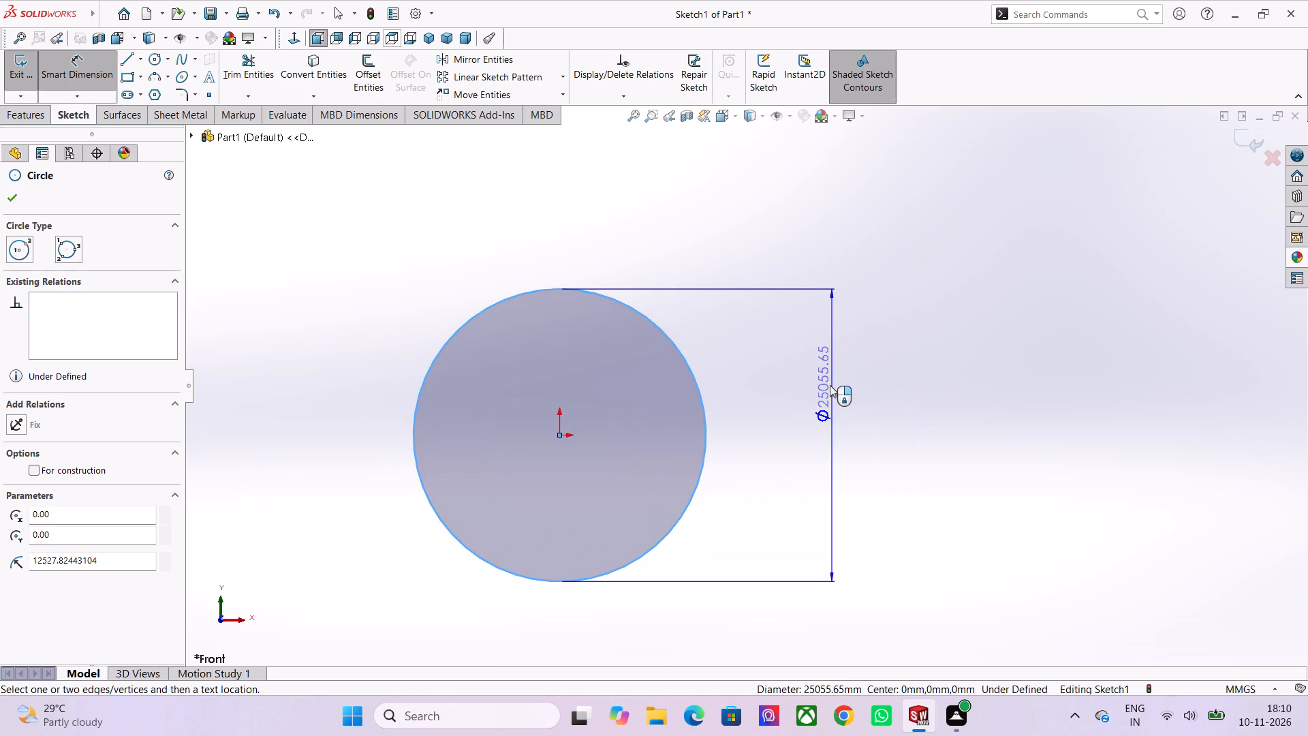
{"action": "scroll", "coordinate": [819, 391], "scroll_direction": "down", "scroll_amount": 2}
{"action": "scroll", "coordinate": [621, 362], "scroll_direction": "up", "scroll_amount": 3}
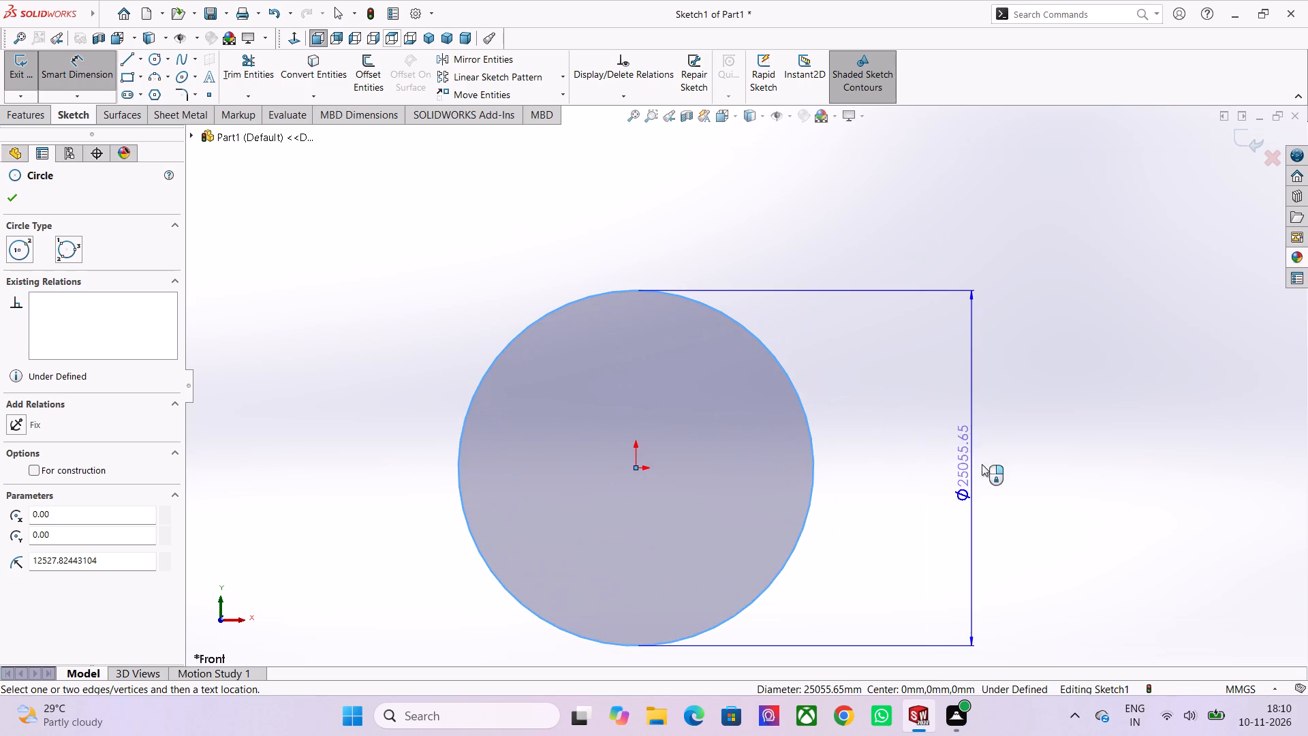
{"action": "scroll", "coordinate": [1048, 433], "scroll_direction": "down", "scroll_amount": 2}
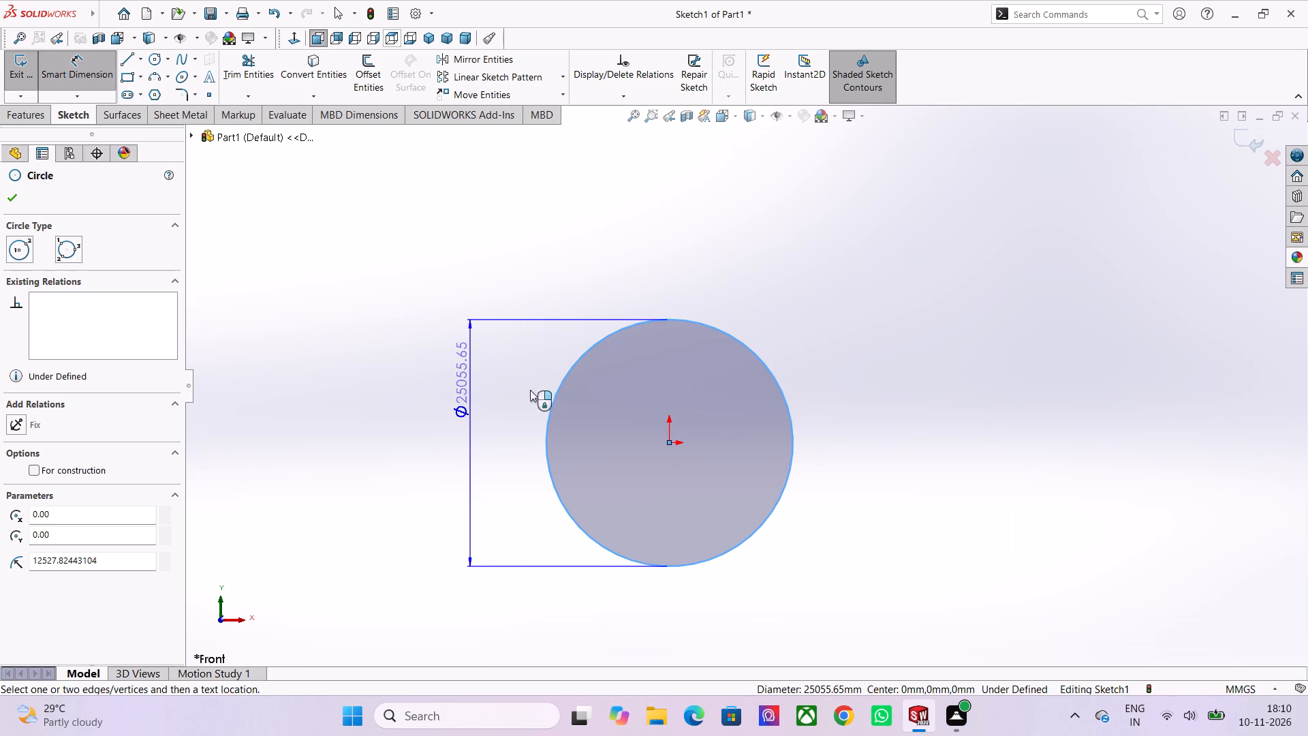
{"action": "scroll", "coordinate": [707, 481], "scroll_direction": "down", "scroll_amount": 2}
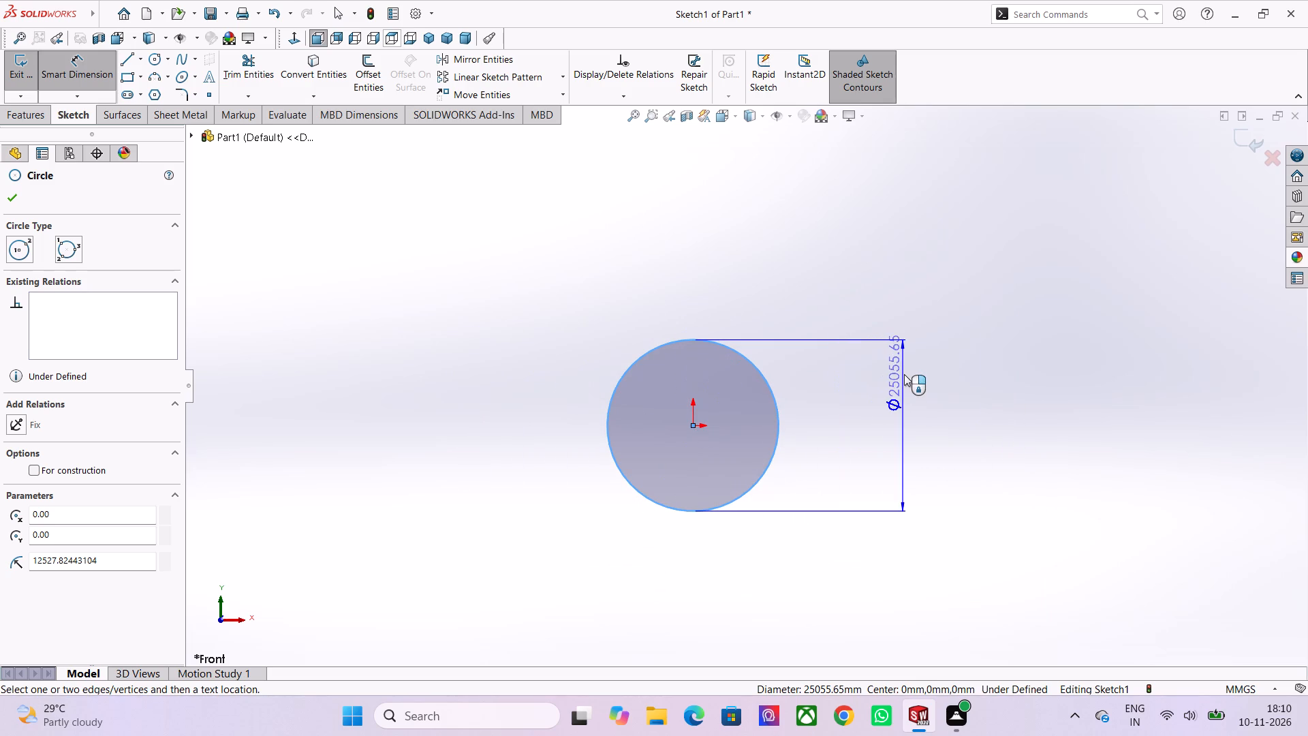
{"action": "scroll", "coordinate": [904, 374], "scroll_direction": "down", "scroll_amount": 2}
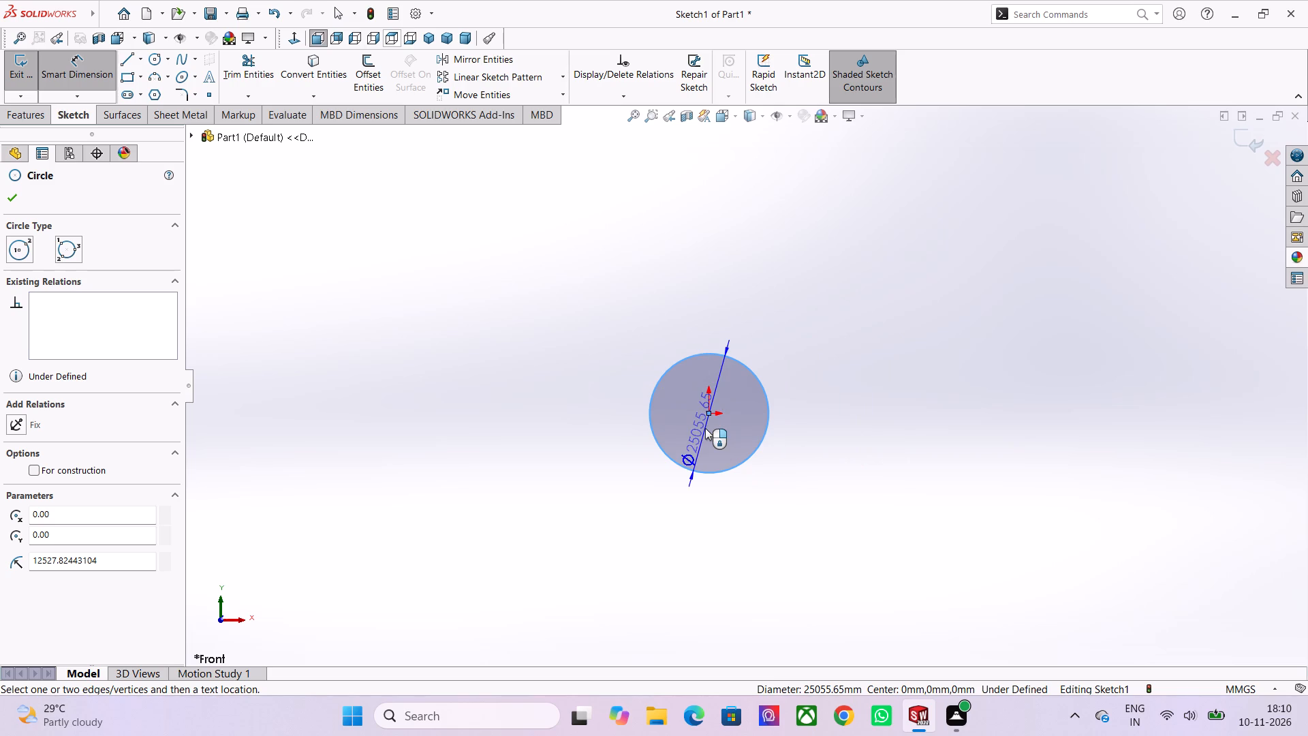
{"action": "scroll", "coordinate": [717, 320], "scroll_direction": "down", "scroll_amount": 1}
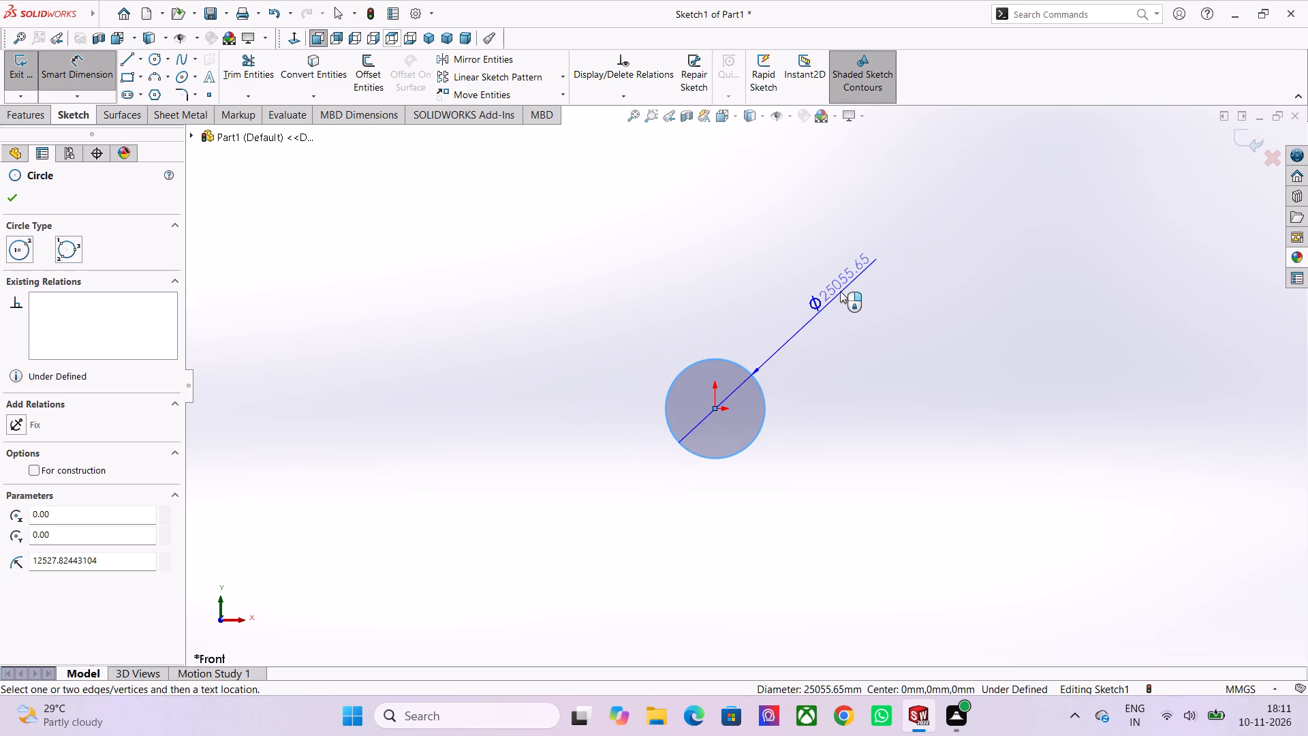
{"action": "left_click", "coordinate": [835, 294]}
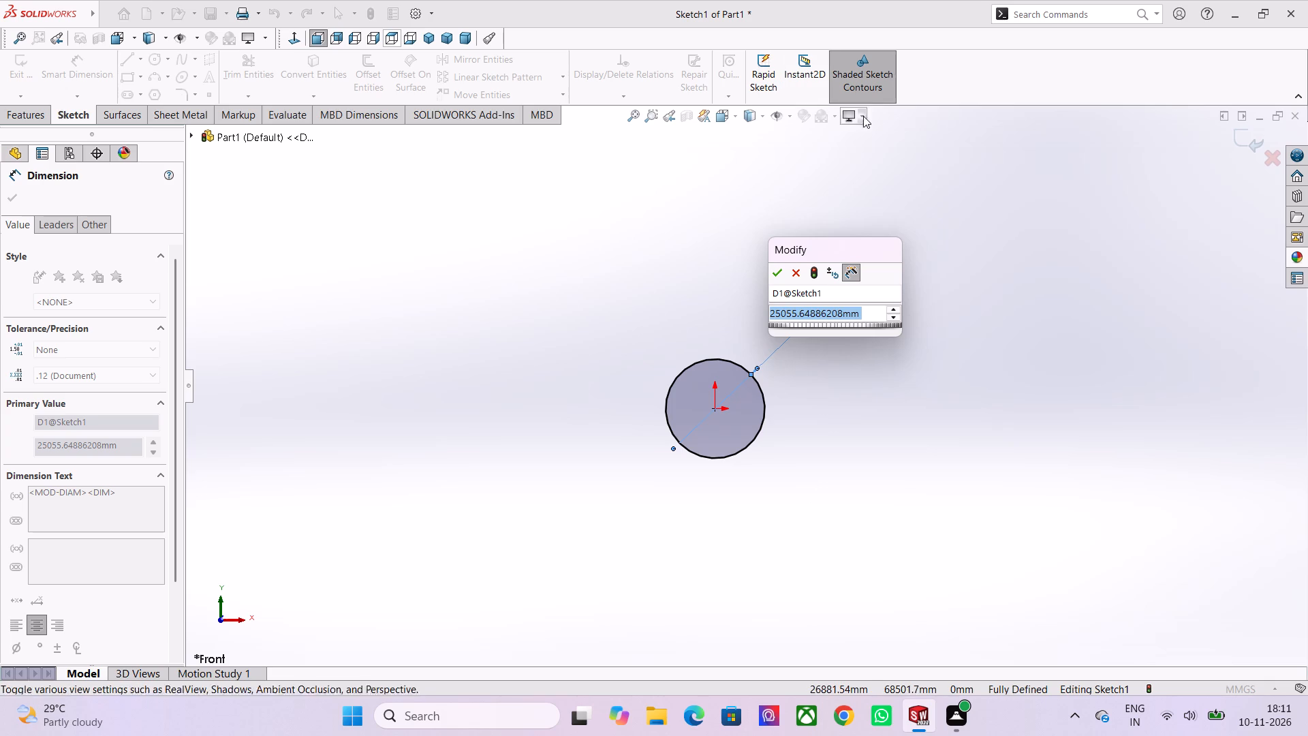
{"action": "left_click", "coordinate": [867, 313]}
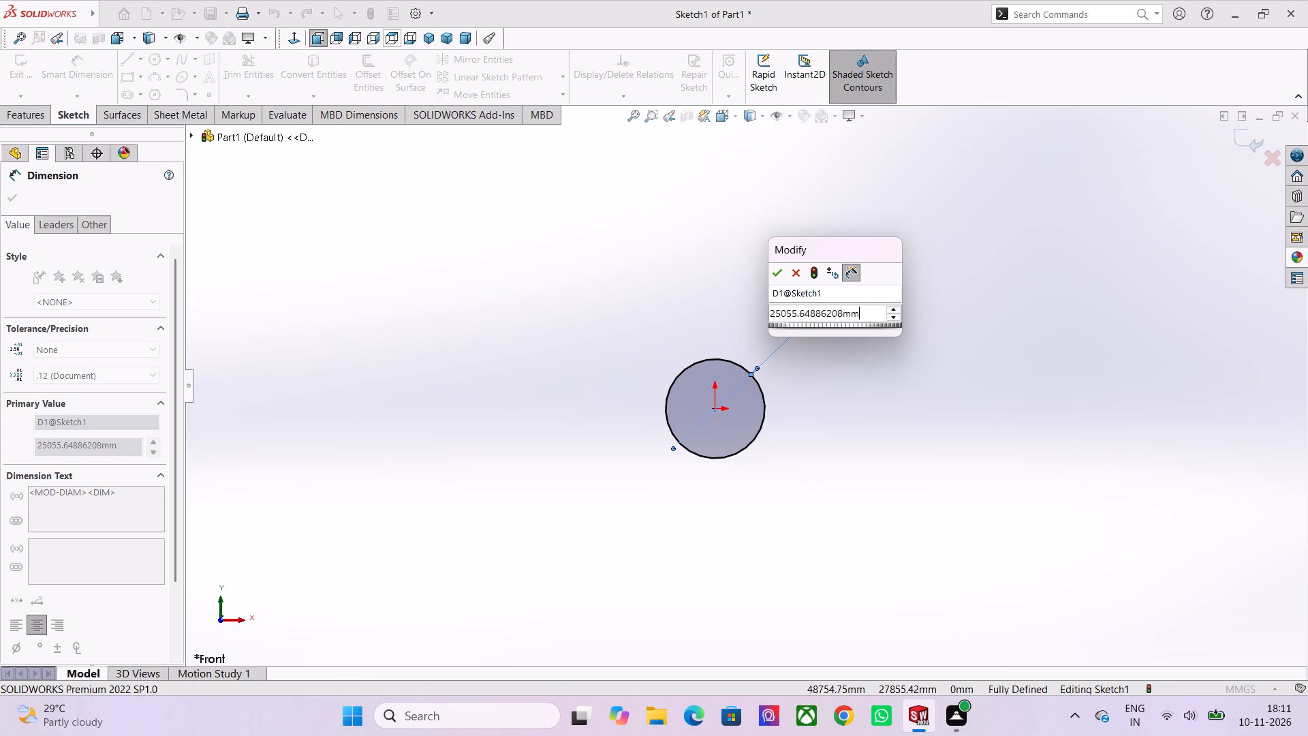
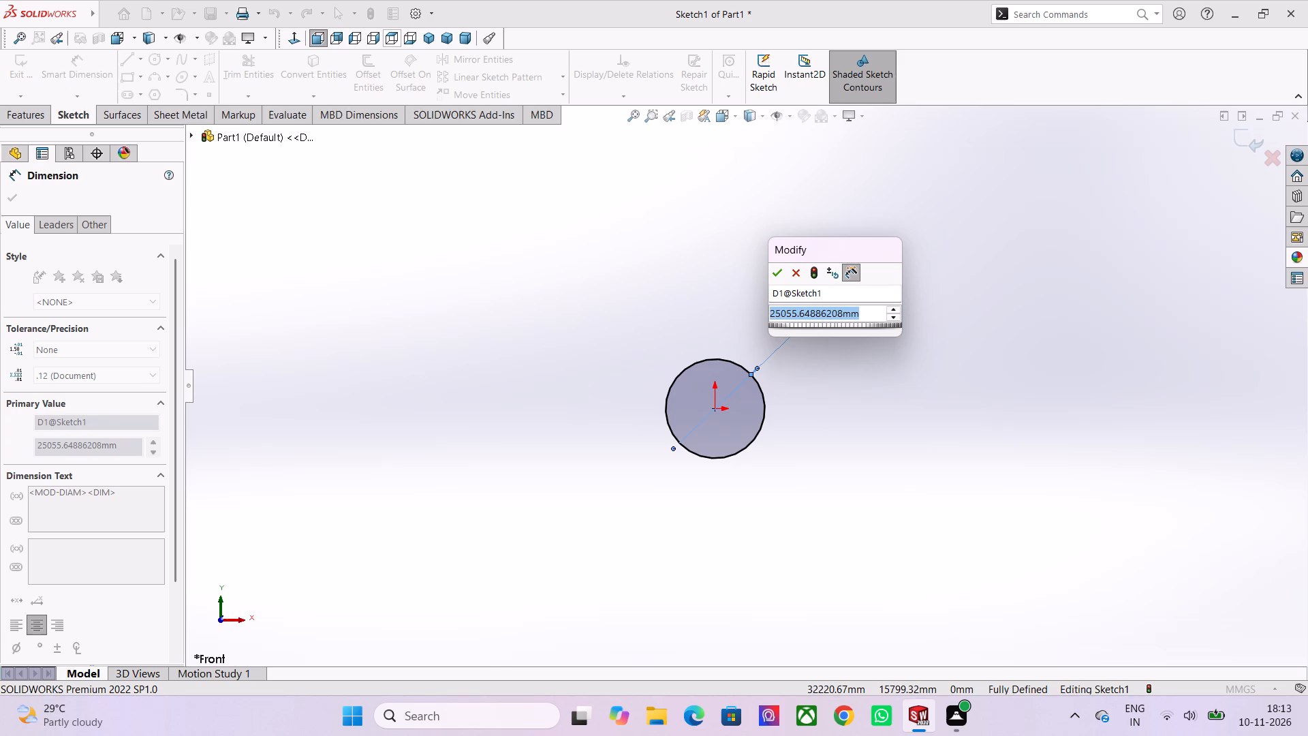
Reduce the circle's diameter dimension step by step to about 19186 mm.
{"action": "scroll", "coordinate": [851, 301], "scroll_direction": "up", "scroll_amount": 1}
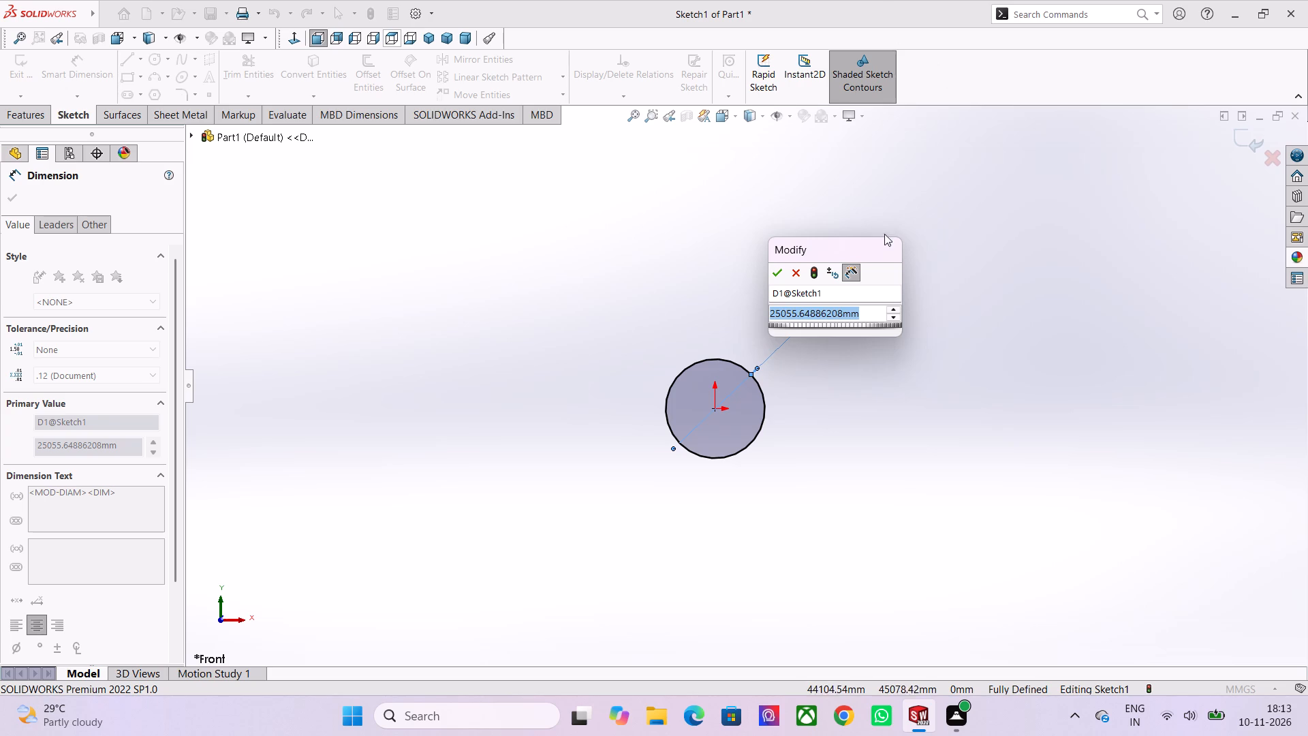
{"action": "left_click", "coordinate": [871, 311]}
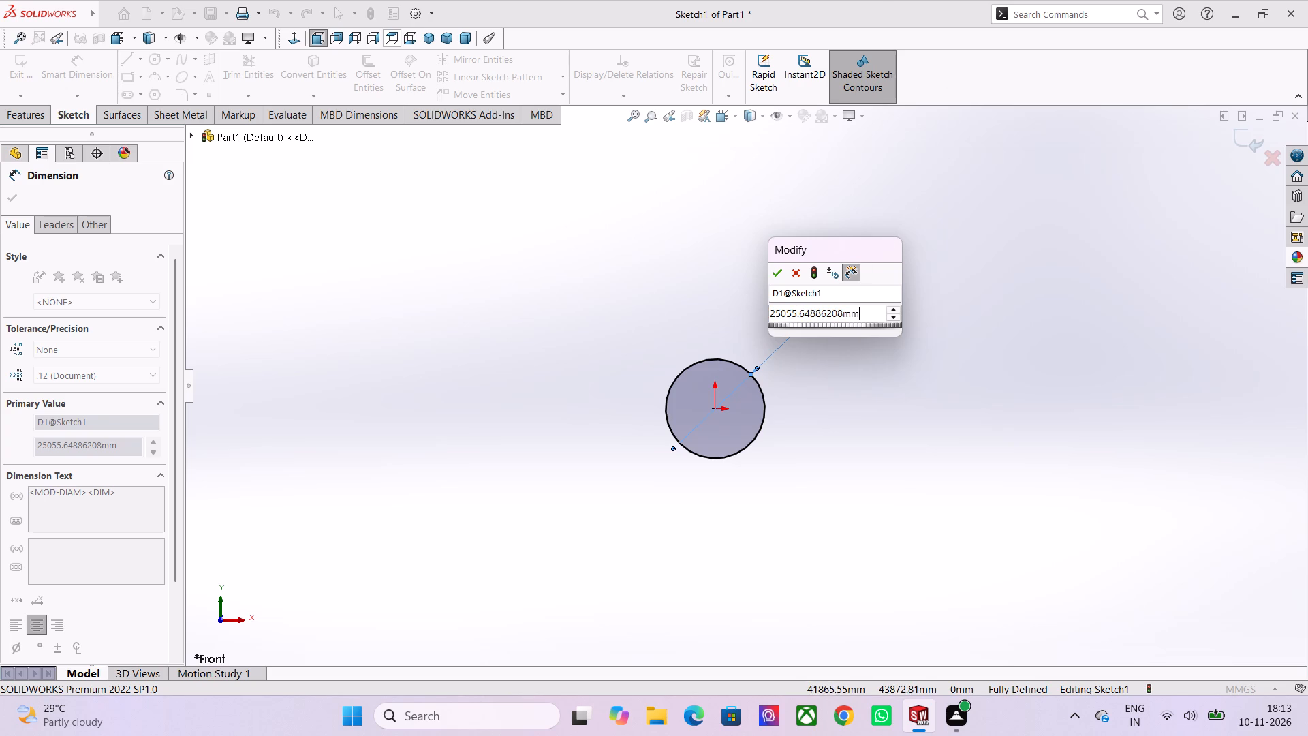
{"action": "double_click", "coordinate": [871, 311]}
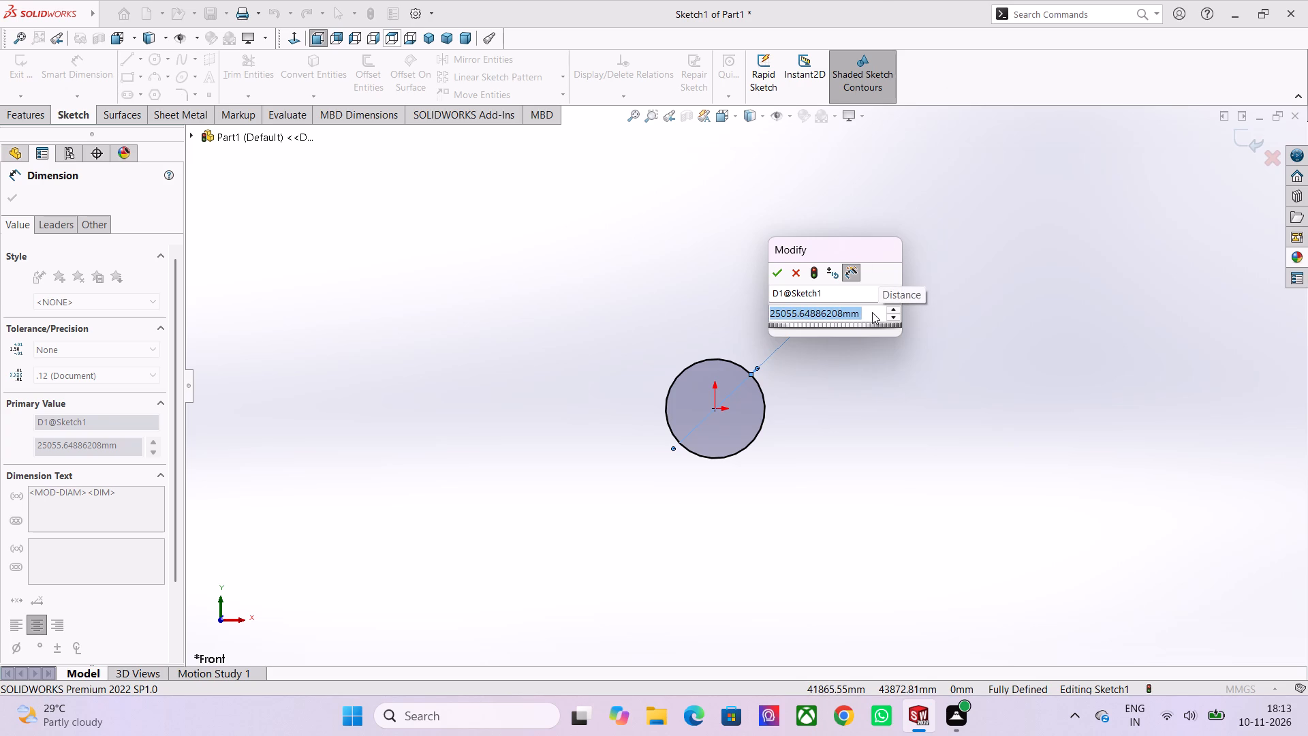
{"action": "scroll", "coordinate": [864, 309], "scroll_direction": "up", "scroll_amount": 4}
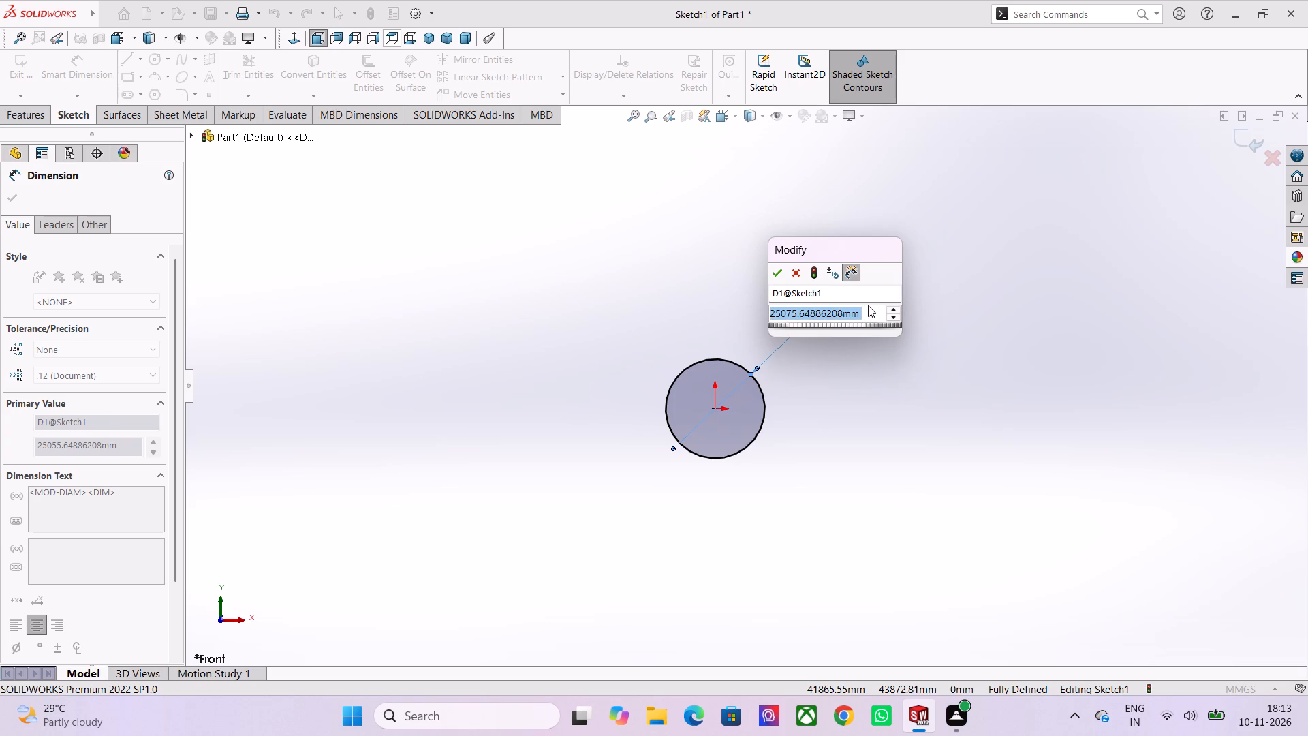
{"action": "scroll", "coordinate": [873, 313], "scroll_direction": "up", "scroll_amount": 3}
{"action": "scroll", "coordinate": [873, 313], "scroll_direction": "down", "scroll_amount": 1}
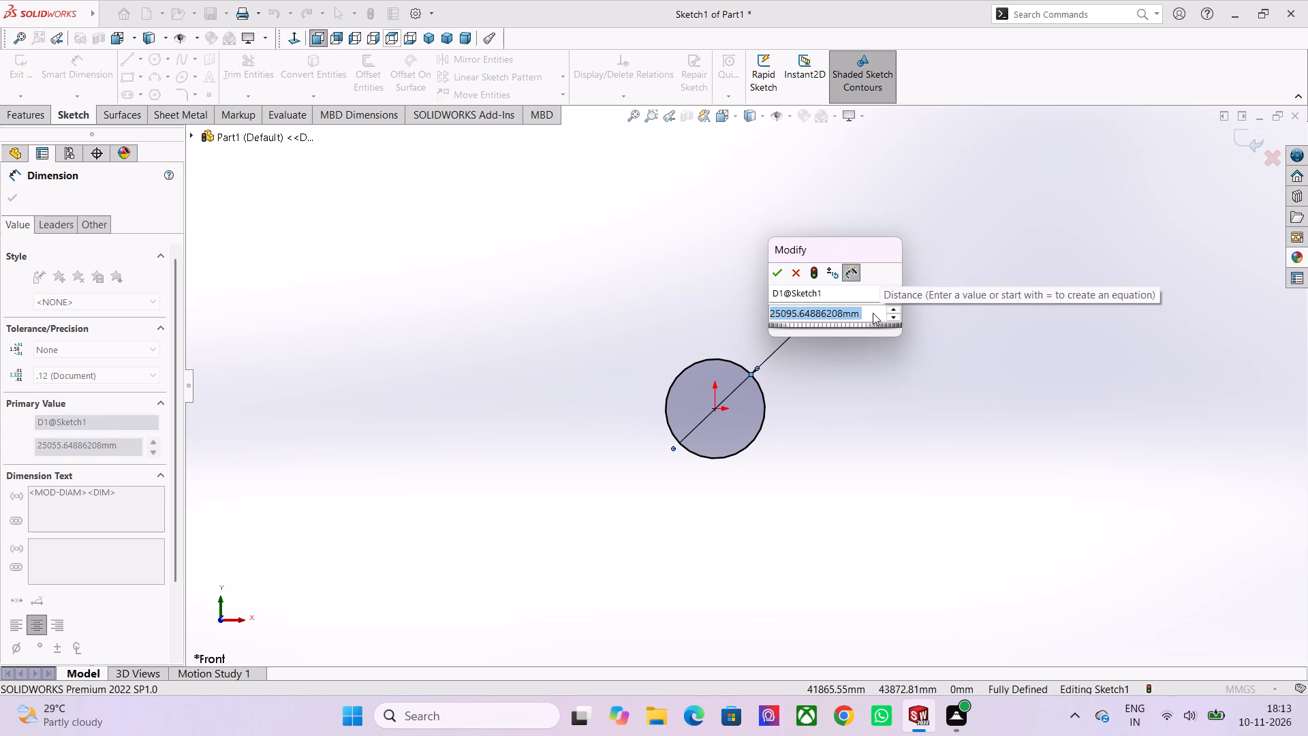
{"action": "scroll", "coordinate": [873, 313], "scroll_direction": "down", "scroll_amount": 14}
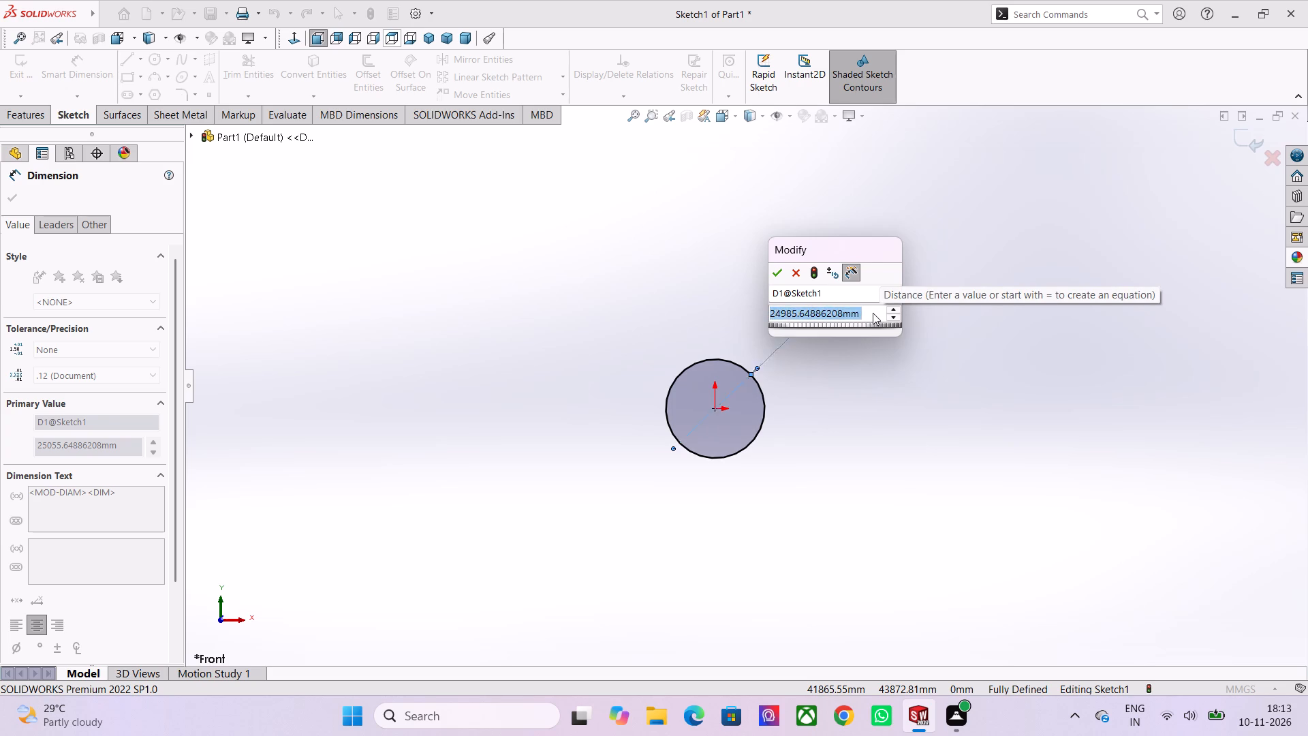
{"action": "scroll", "coordinate": [873, 313], "scroll_direction": "down", "scroll_amount": 15}
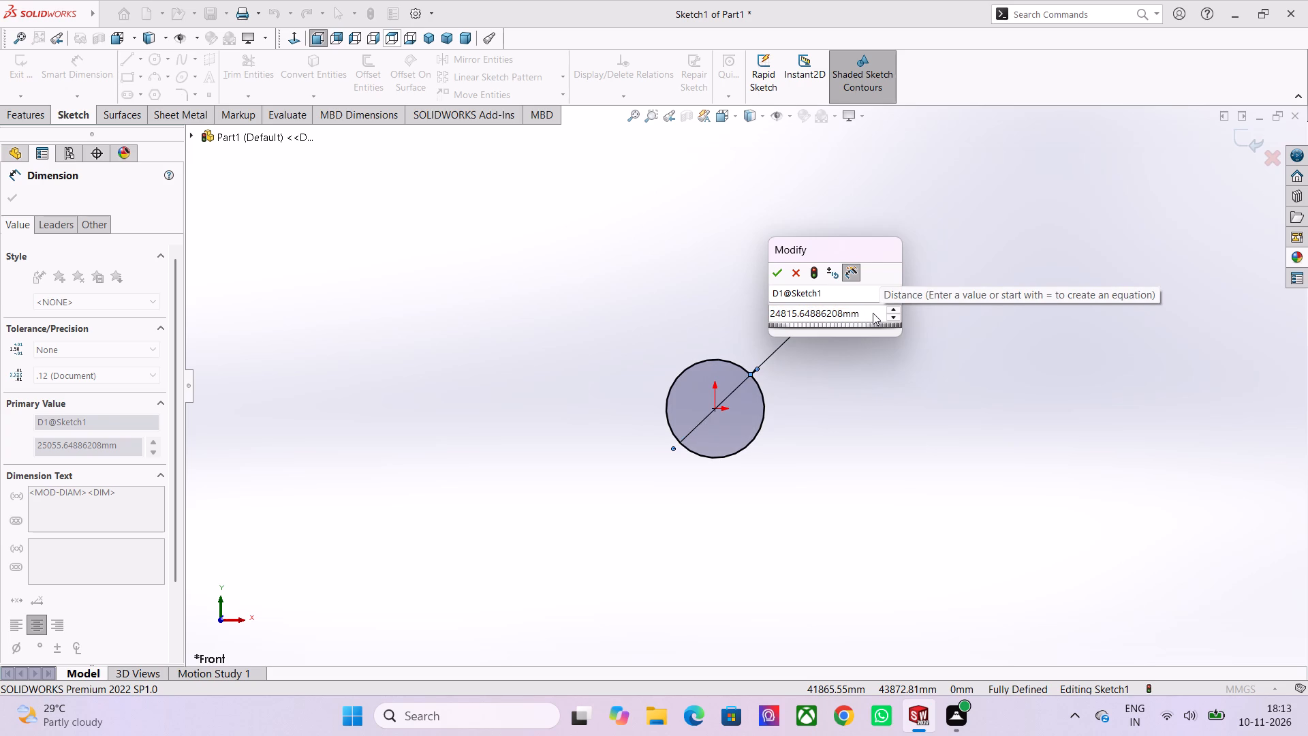
{"action": "scroll", "coordinate": [873, 313], "scroll_direction": "down", "scroll_amount": 3}
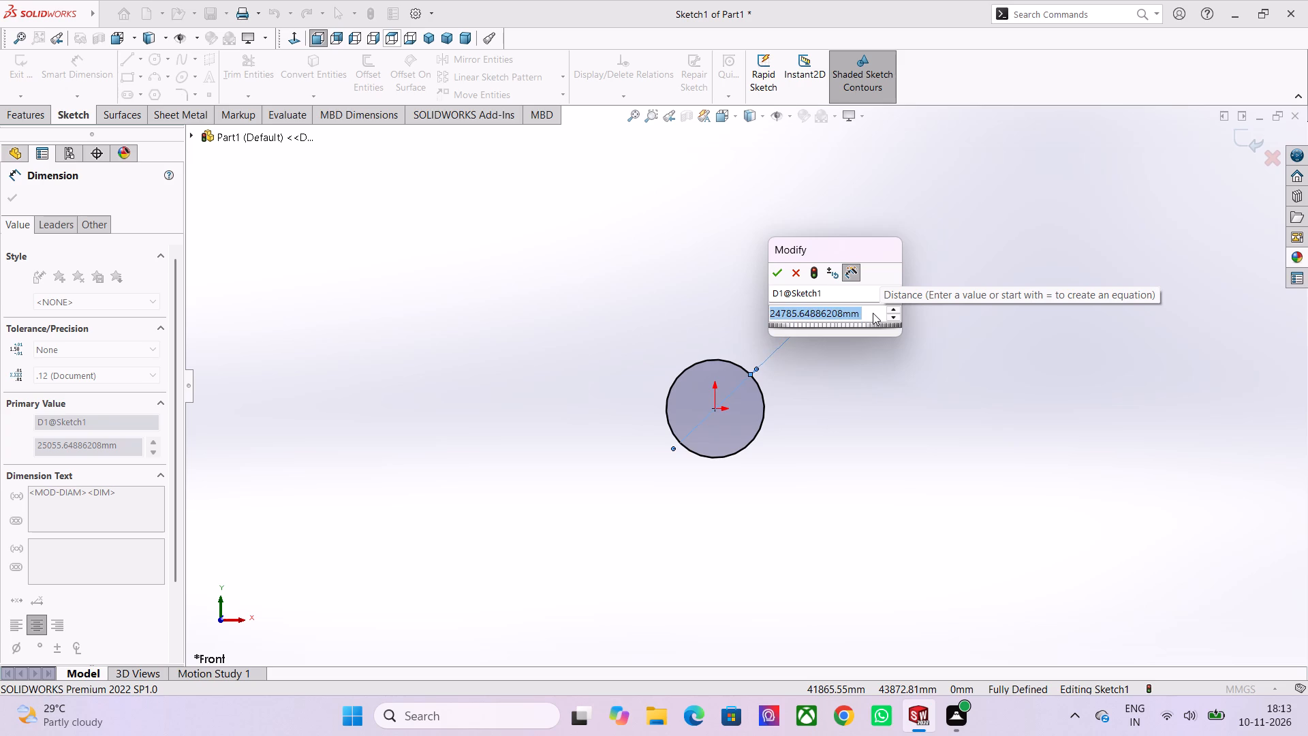
{"action": "scroll", "coordinate": [873, 313], "scroll_direction": "down", "scroll_amount": 1}
{"action": "scroll", "coordinate": [873, 313], "scroll_direction": "up", "scroll_amount": 1}
{"action": "scroll", "coordinate": [873, 313], "scroll_direction": "down", "scroll_amount": 8}
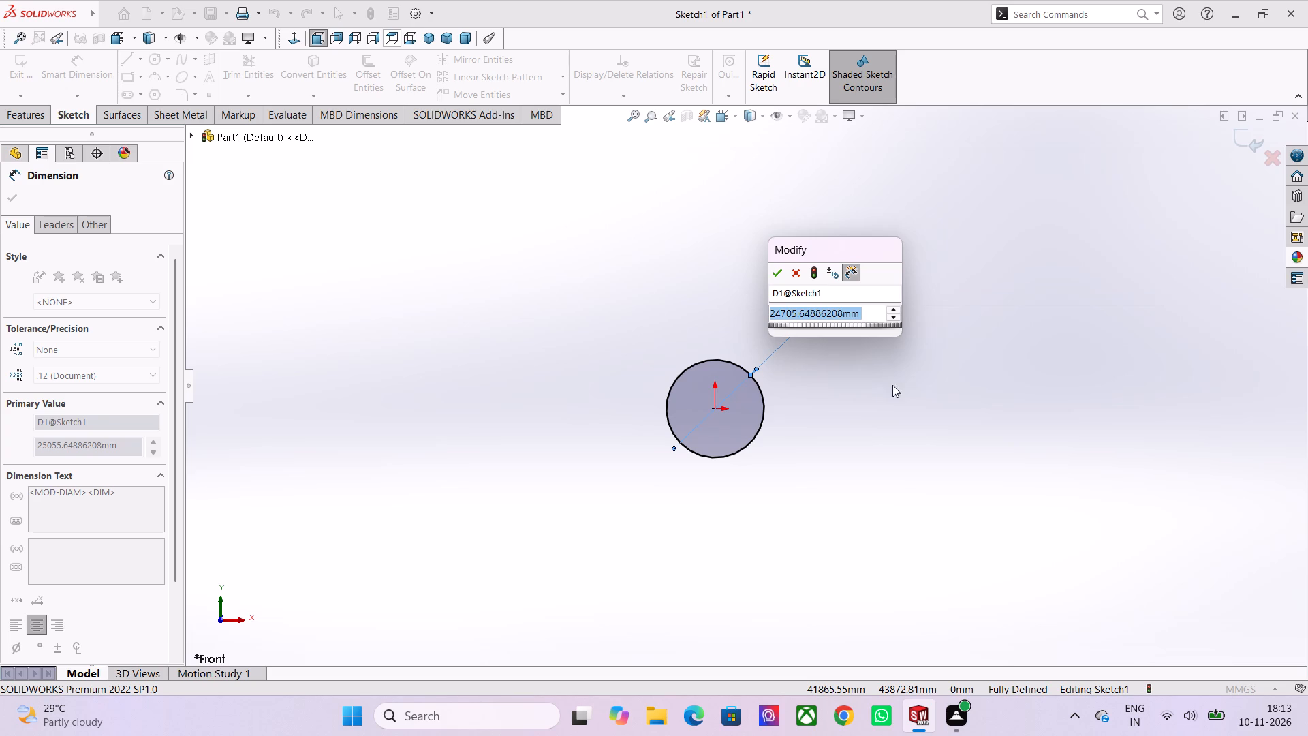
{"action": "scroll", "coordinate": [884, 311], "scroll_direction": "down", "scroll_amount": 3}
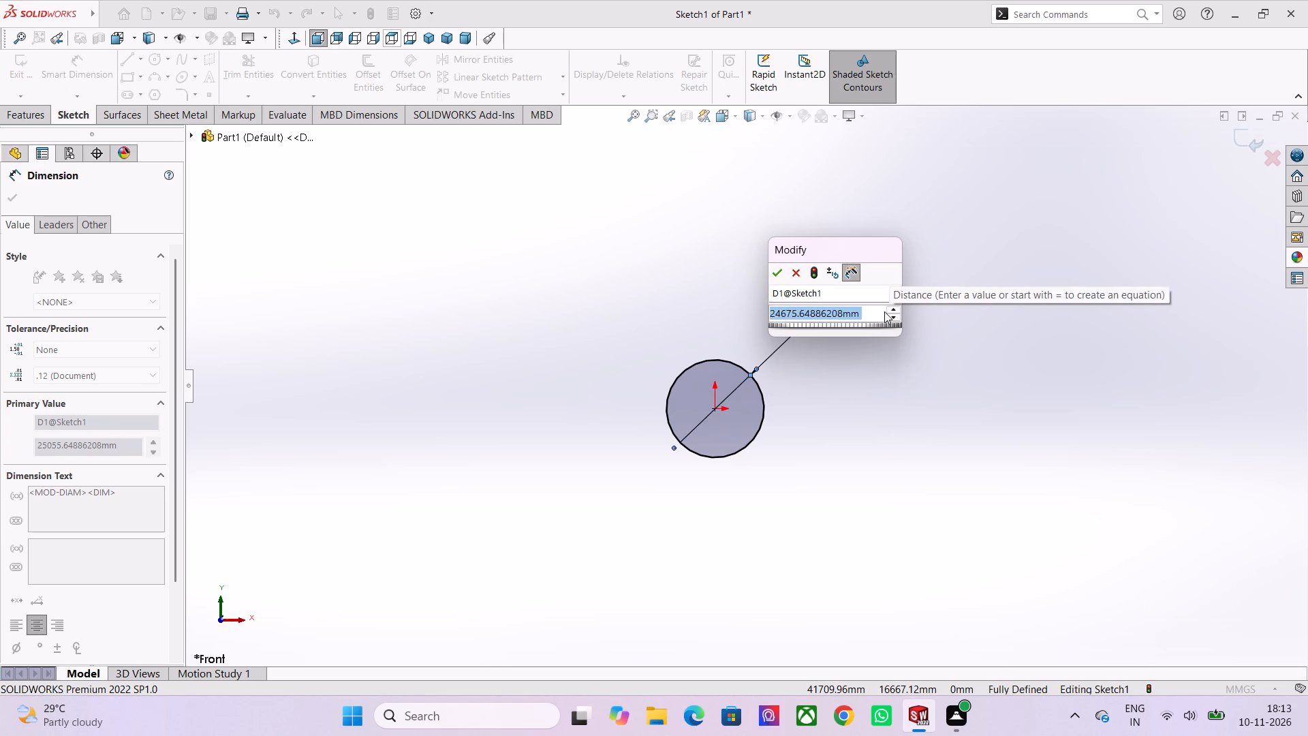
{"action": "scroll", "coordinate": [884, 311], "scroll_direction": "down", "scroll_amount": 6}
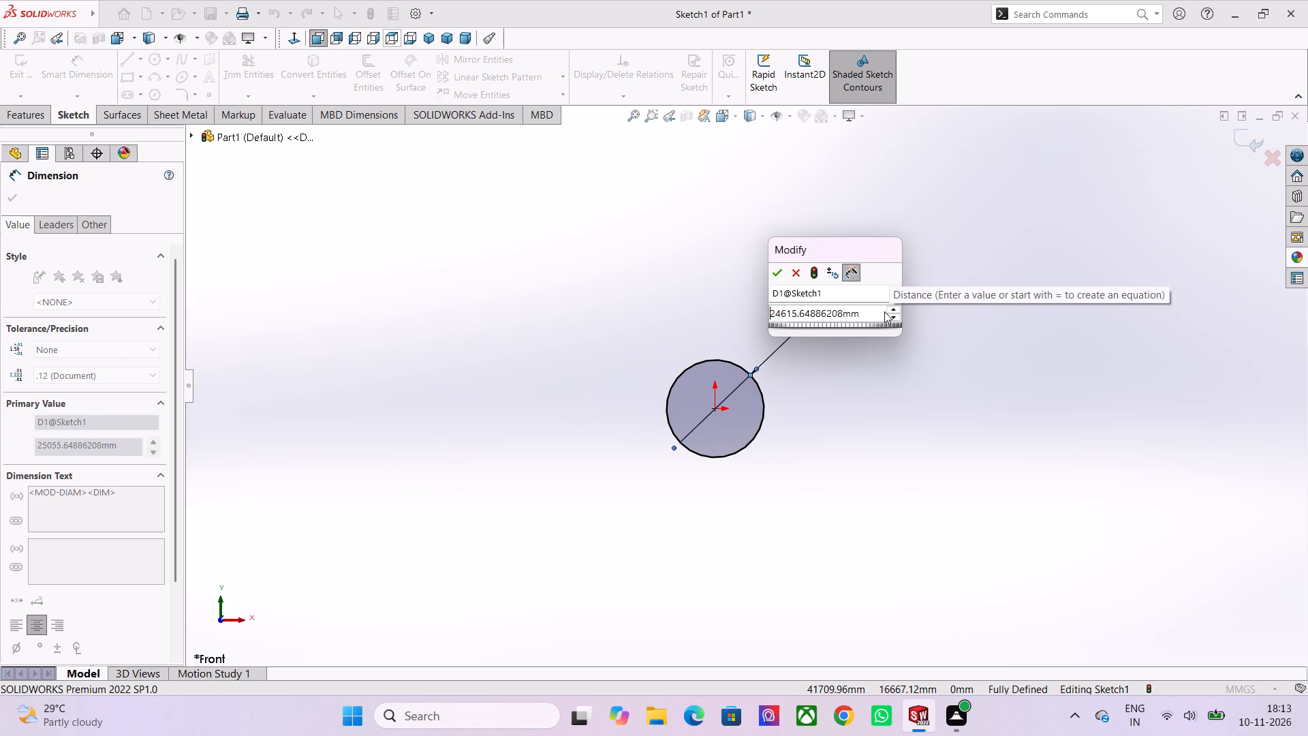
{"action": "scroll", "coordinate": [884, 311], "scroll_direction": "down", "scroll_amount": 4}
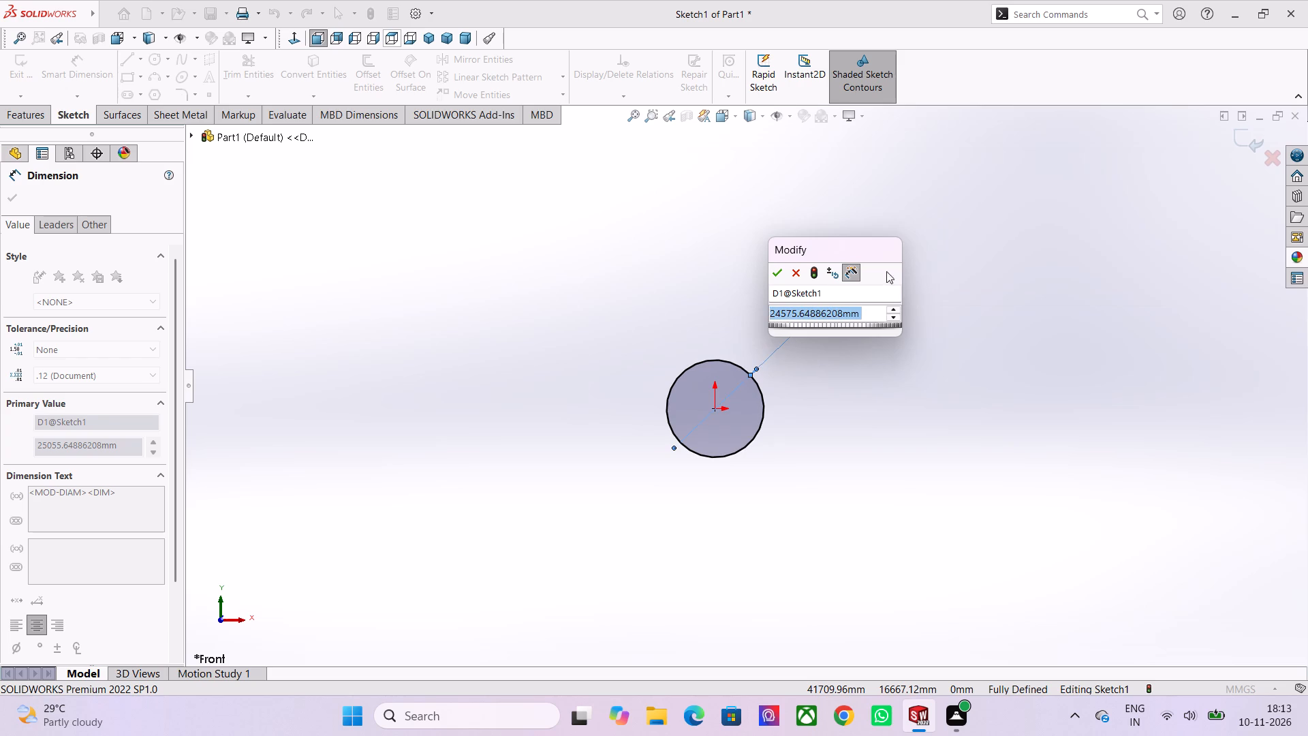
{"action": "scroll", "coordinate": [826, 223], "scroll_direction": "down", "scroll_amount": 1}
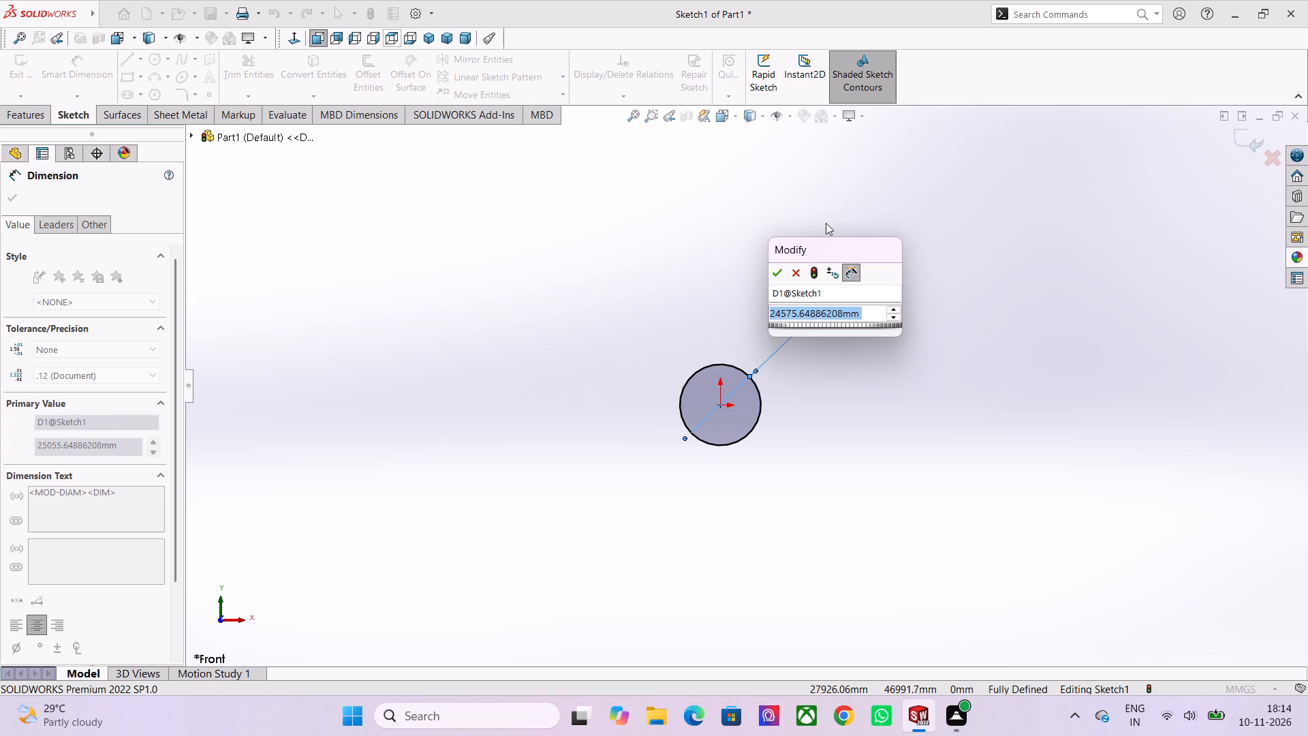
{"action": "scroll", "coordinate": [826, 223], "scroll_direction": "down", "scroll_amount": 1}
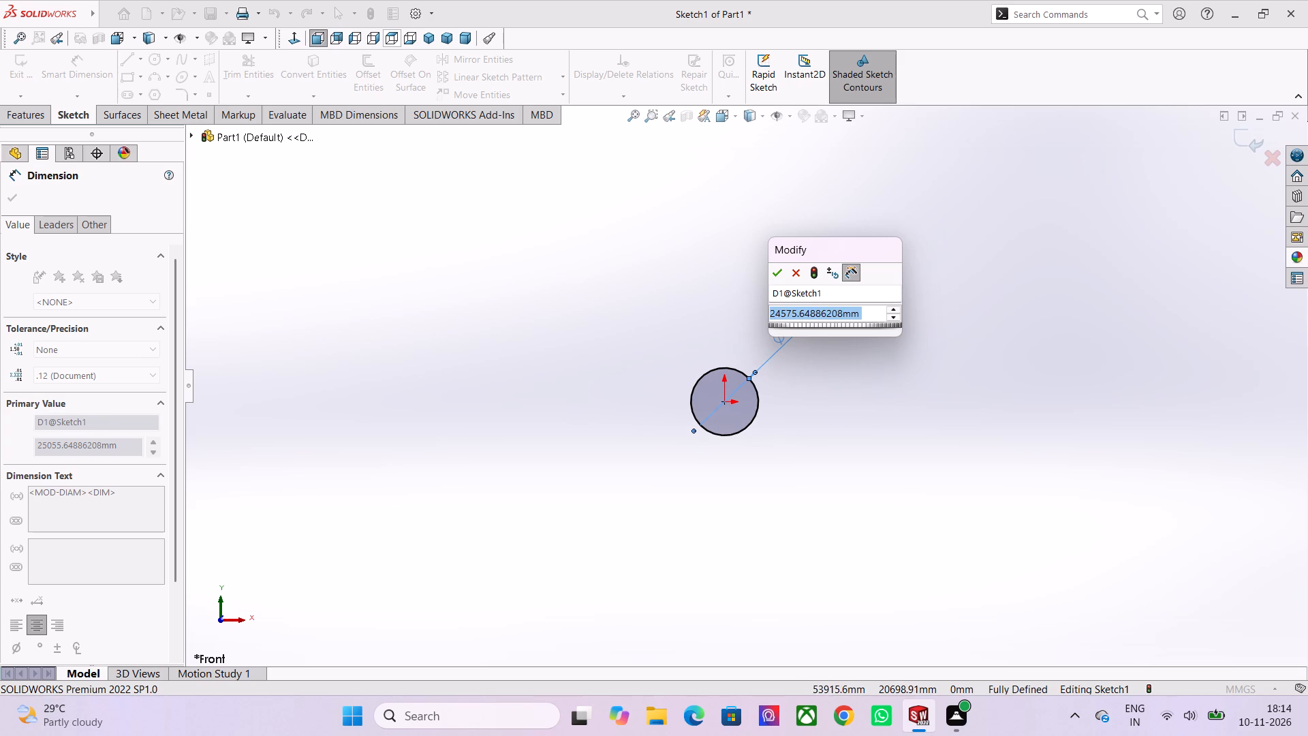
{"action": "scroll", "coordinate": [885, 303], "scroll_direction": "up", "scroll_amount": 4}
{"action": "scroll", "coordinate": [875, 310], "scroll_direction": "down", "scroll_amount": 17}
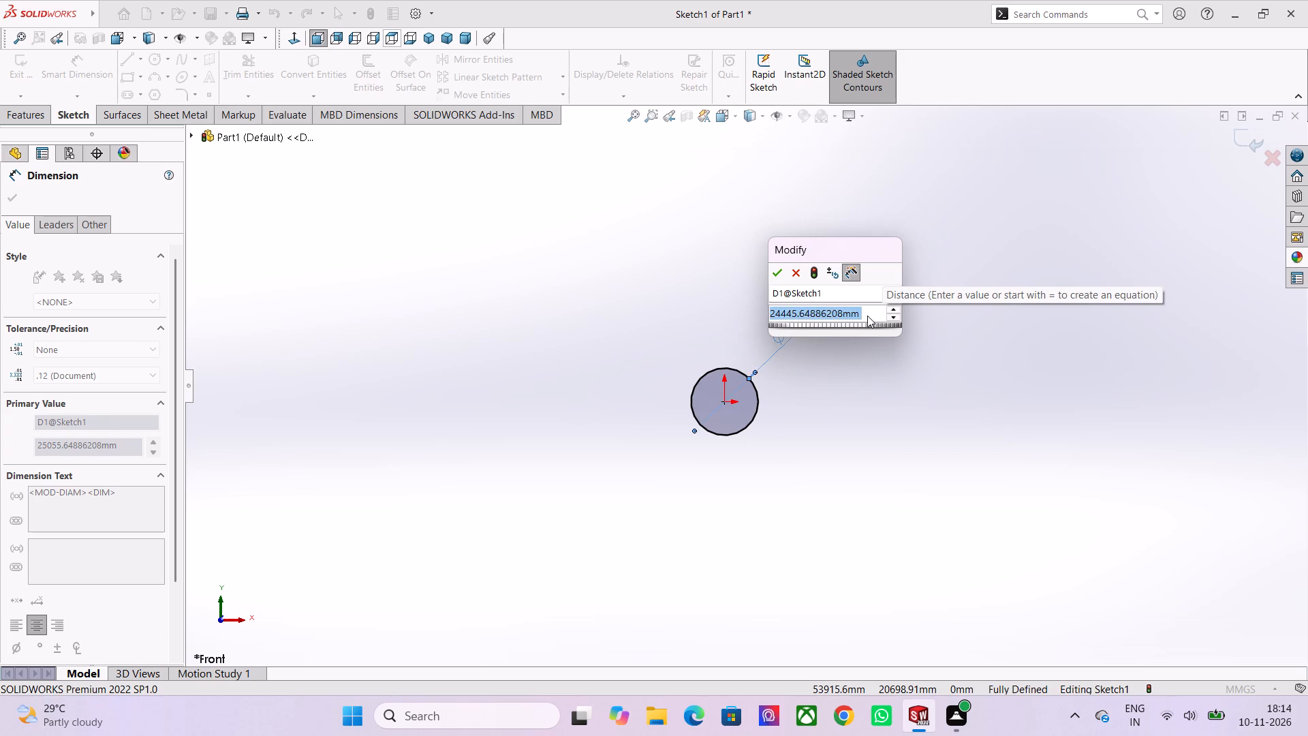
{"action": "scroll", "coordinate": [867, 316], "scroll_direction": "down", "scroll_amount": 7}
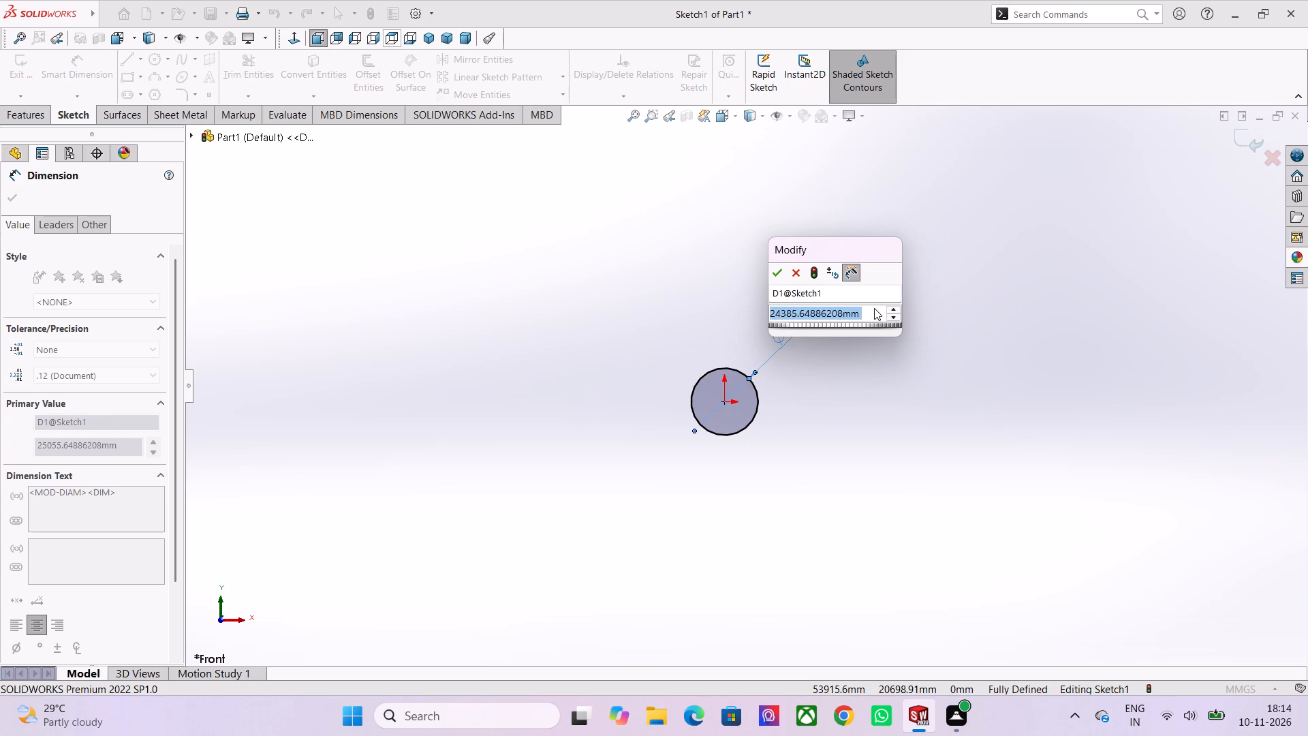
{"action": "scroll", "coordinate": [872, 308], "scroll_direction": "down", "scroll_amount": 15}
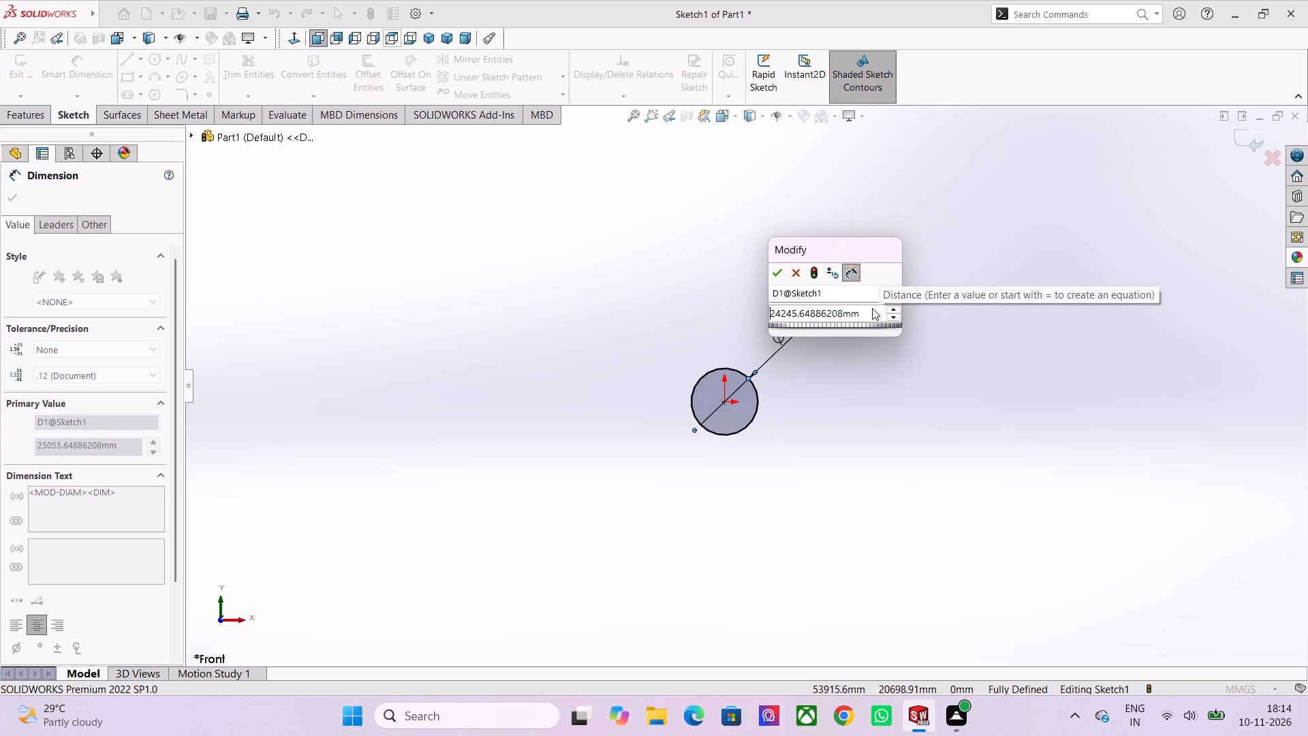
{"action": "scroll", "coordinate": [872, 308], "scroll_direction": "down", "scroll_amount": 15}
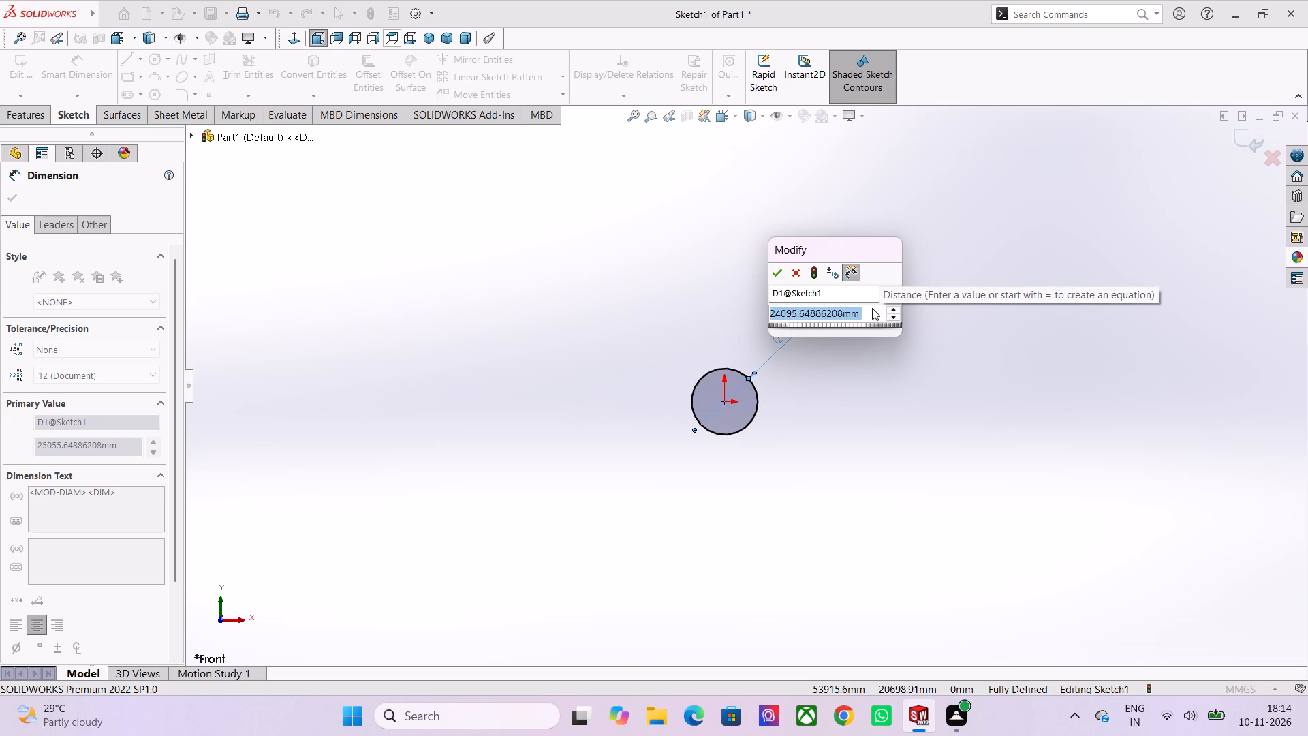
{"action": "scroll", "coordinate": [872, 308], "scroll_direction": "down", "scroll_amount": 15}
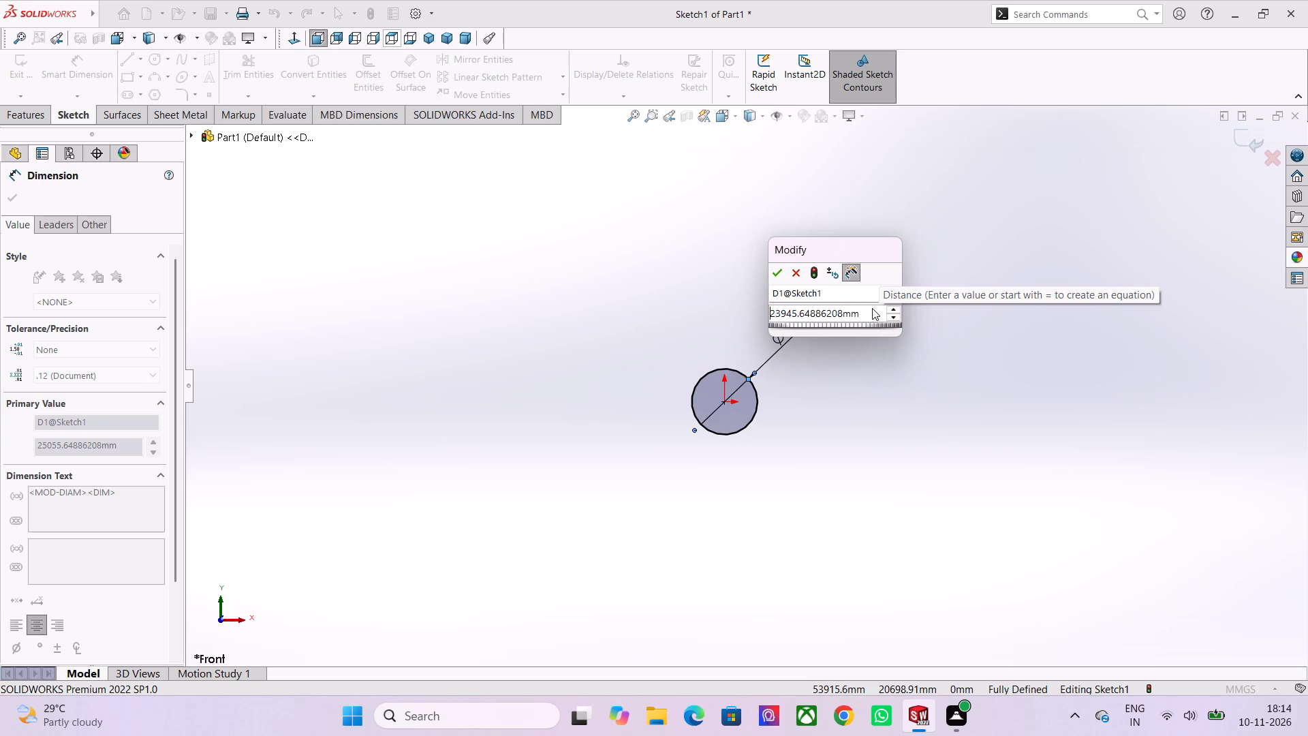
{"action": "scroll", "coordinate": [872, 308], "scroll_direction": "down", "scroll_amount": 7}
{"action": "scroll", "coordinate": [872, 308], "scroll_direction": "down", "scroll_amount": 14}
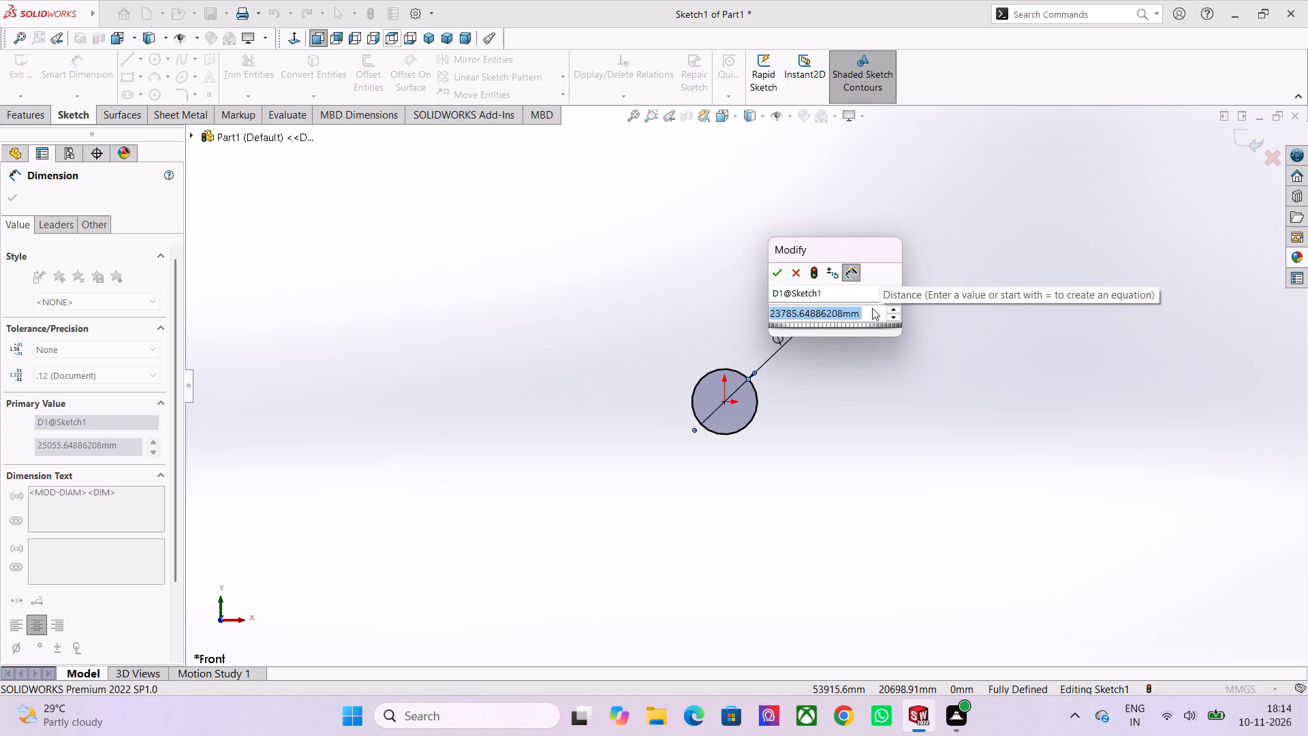
{"action": "scroll", "coordinate": [872, 308], "scroll_direction": "down", "scroll_amount": 16}
{"action": "scroll", "coordinate": [872, 308], "scroll_direction": "down", "scroll_amount": 7}
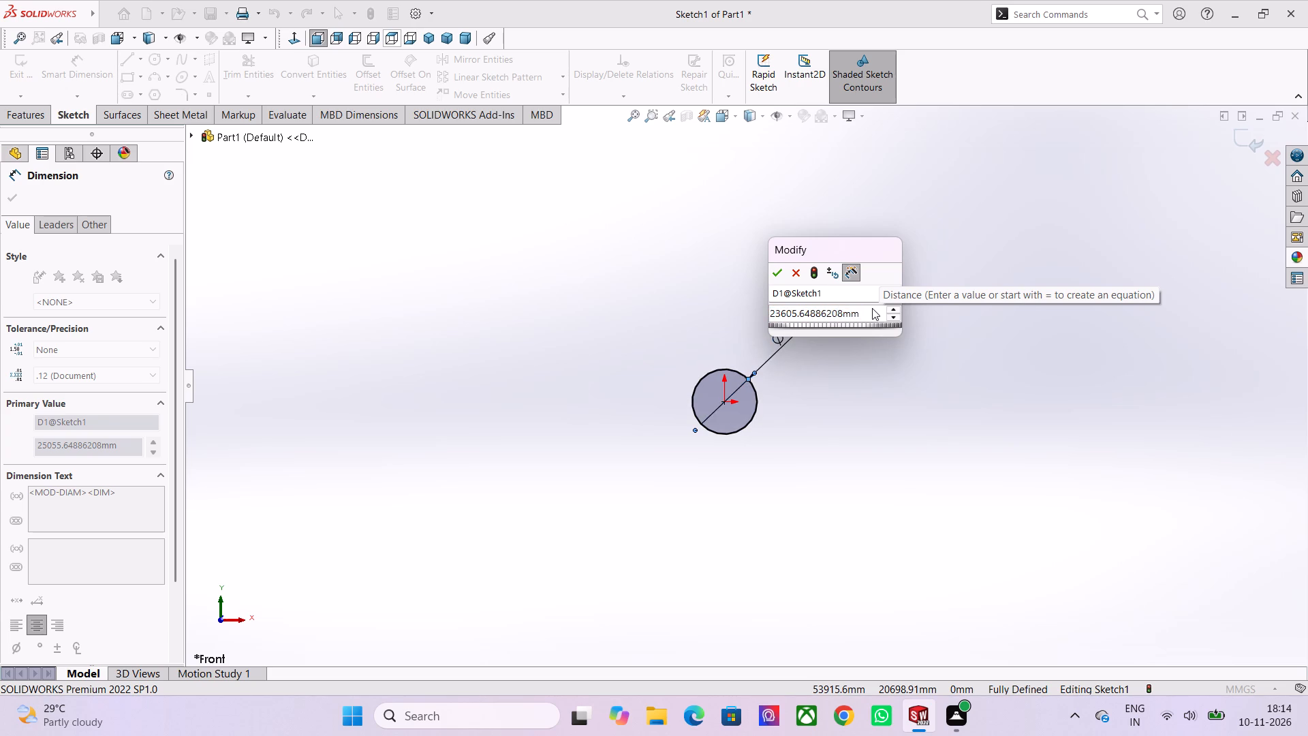
{"action": "scroll", "coordinate": [872, 308], "scroll_direction": "down", "scroll_amount": 20}
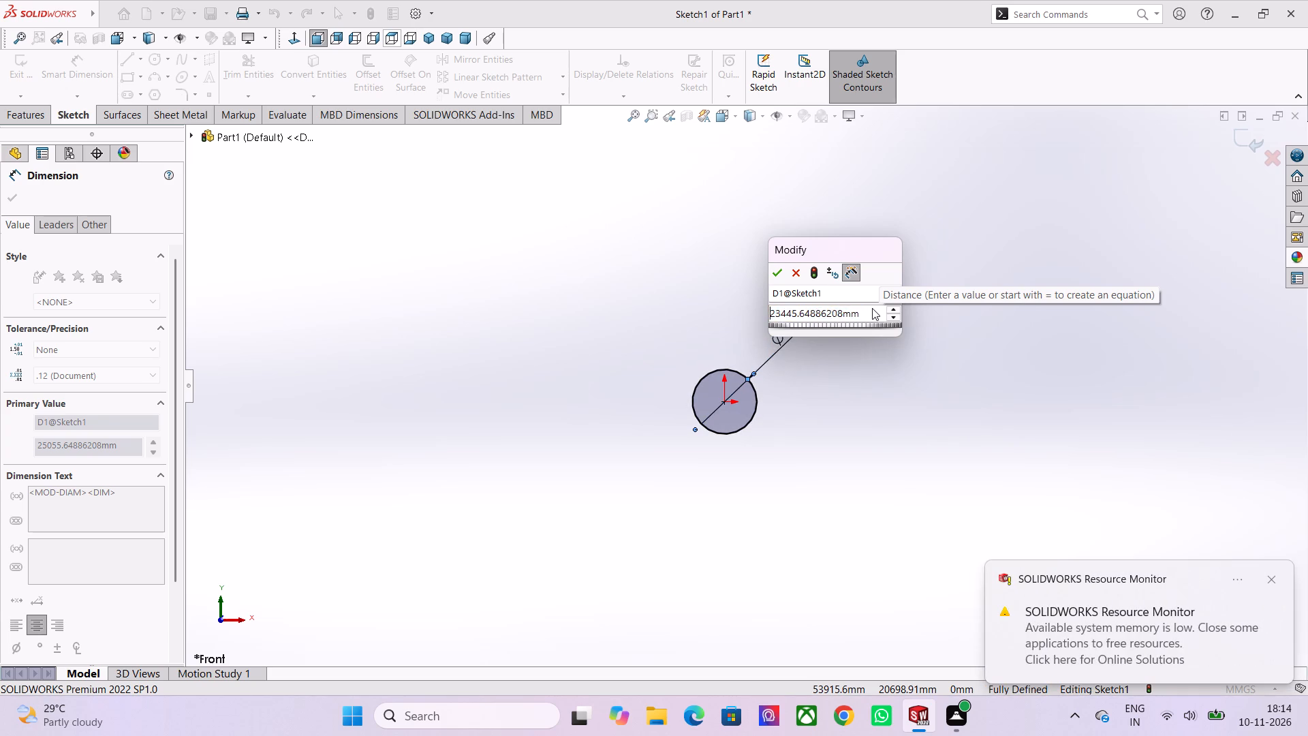
{"action": "scroll", "coordinate": [872, 308], "scroll_direction": "down", "scroll_amount": 8}
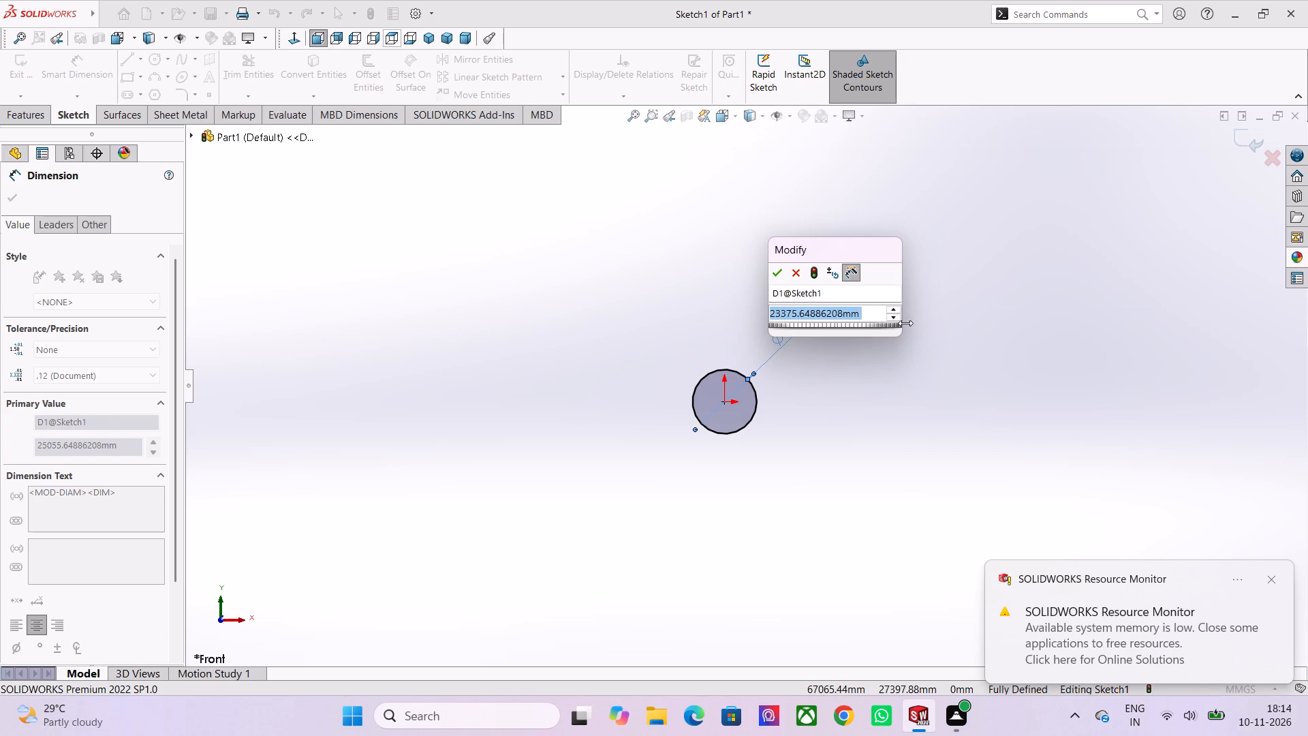
{"action": "left_click", "coordinate": [894, 316]}
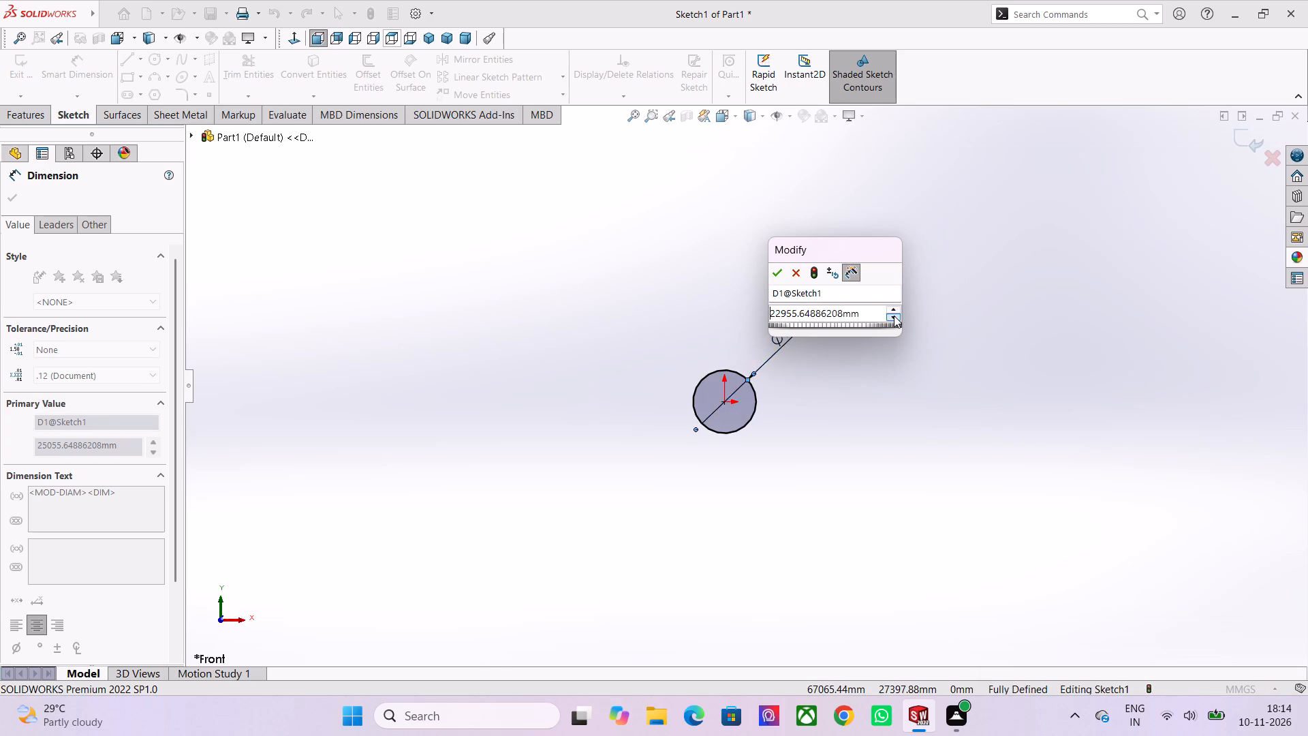
{"action": "left_click", "coordinate": [894, 316]}
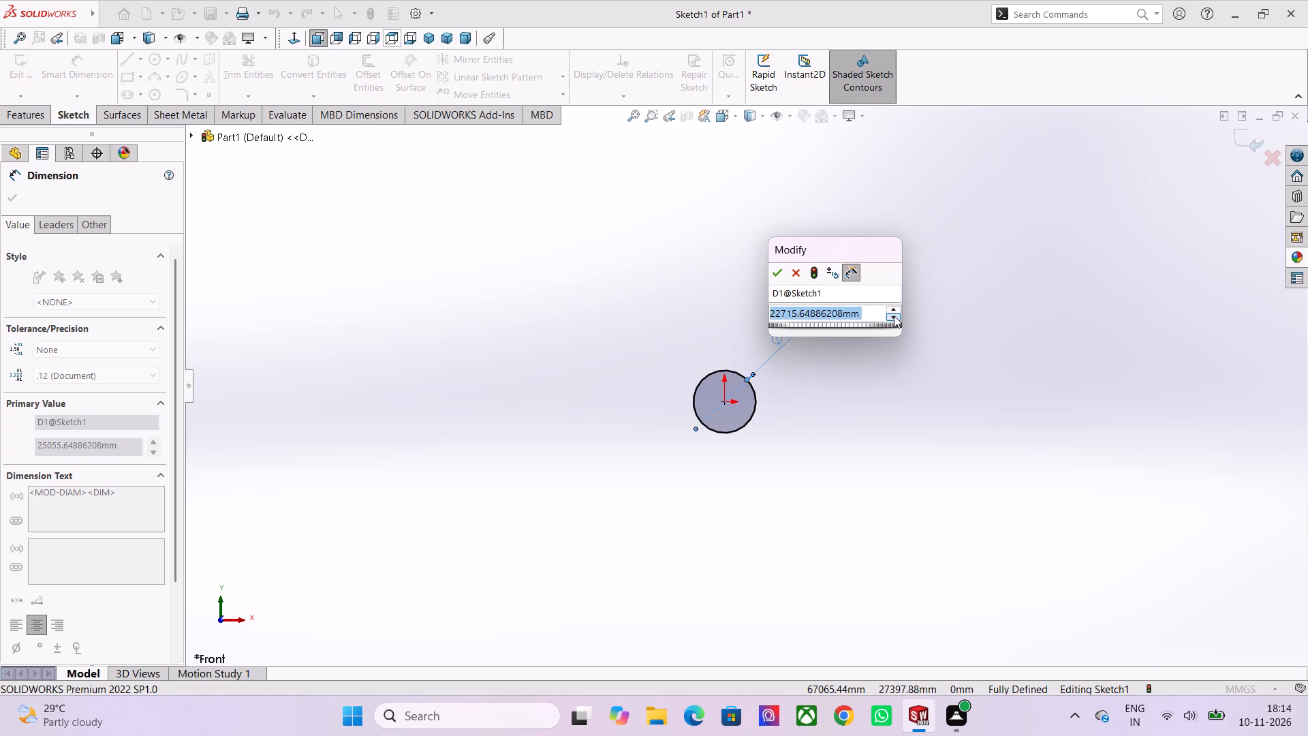
{"action": "left_click", "coordinate": [894, 316]}
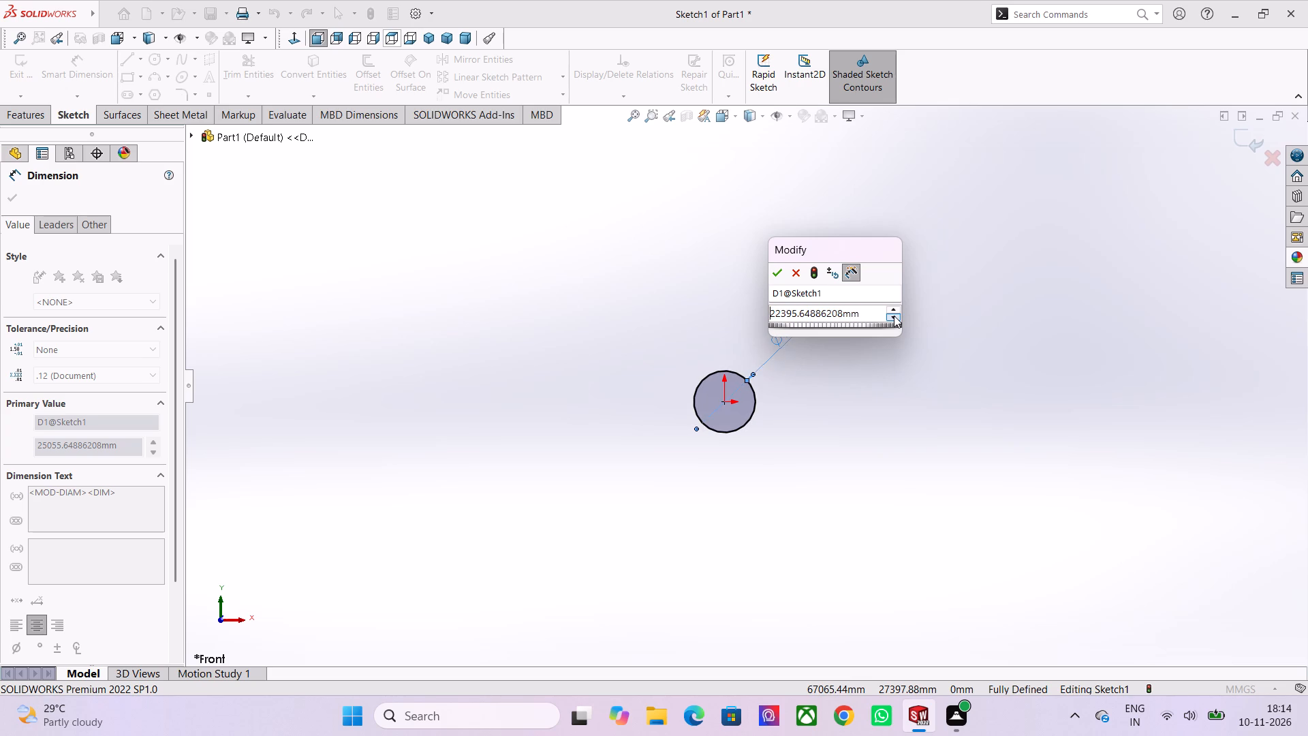
{"action": "left_click", "coordinate": [894, 316]}
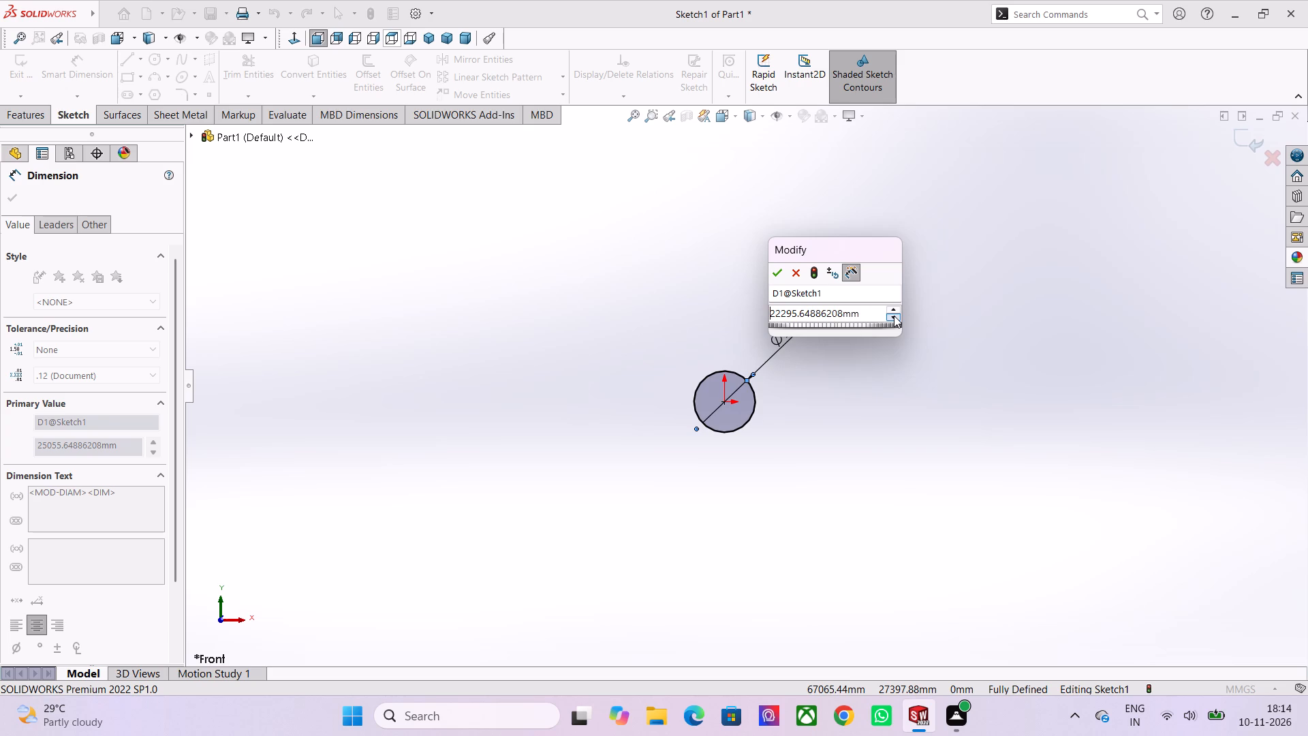
{"action": "left_click", "coordinate": [894, 316]}
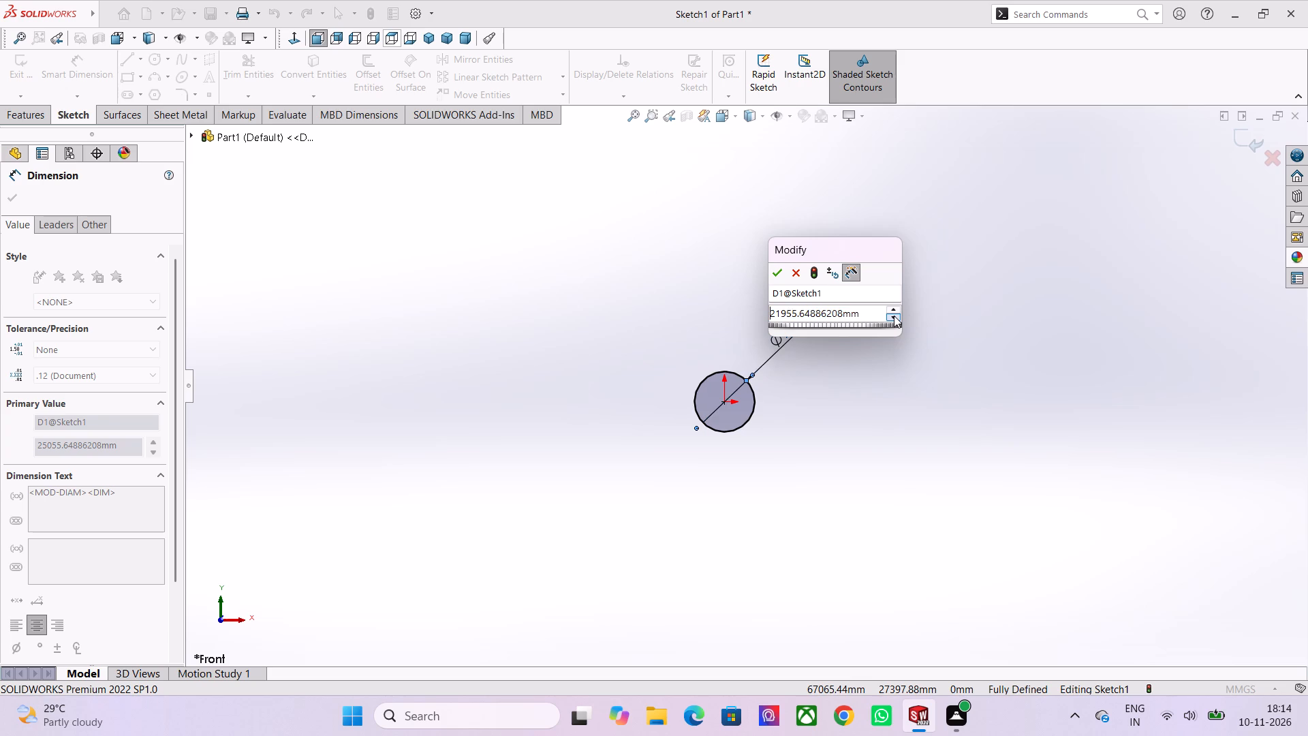
{"action": "triple_click", "coordinate": [894, 316]}
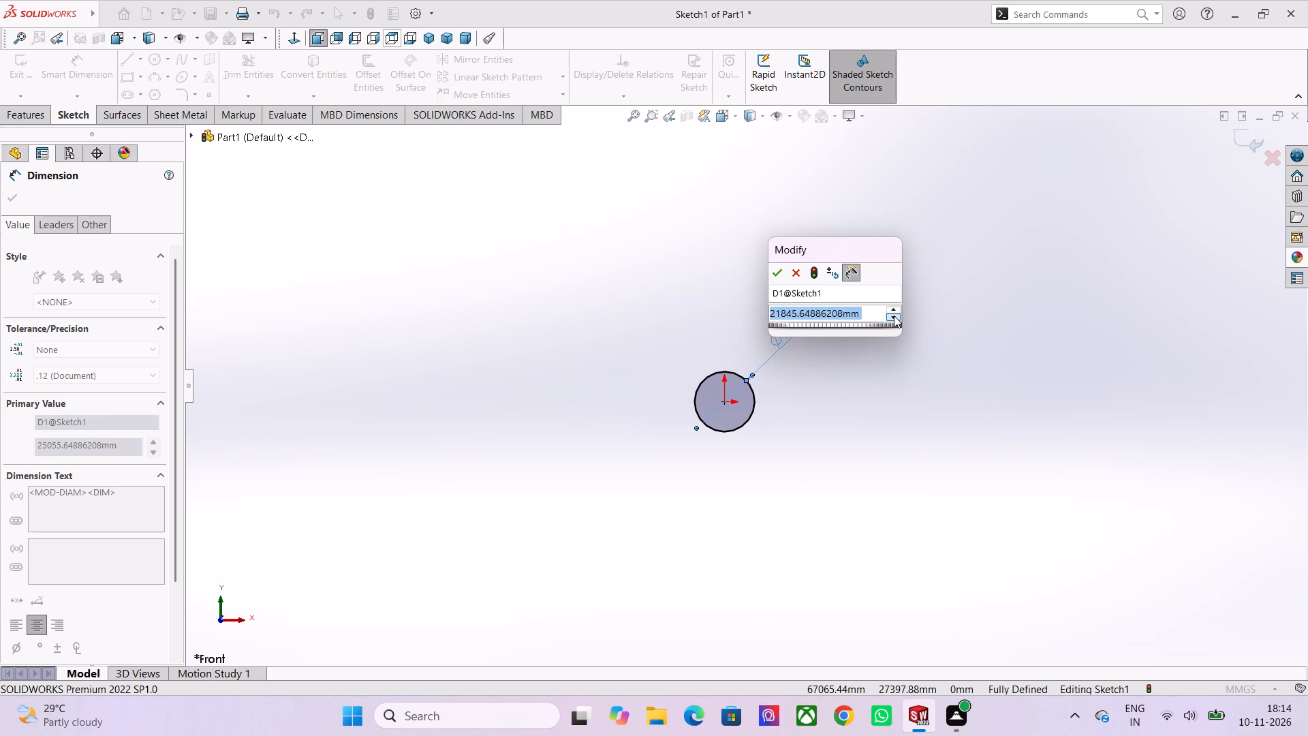
{"action": "left_click", "coordinate": [894, 316]}
{"action": "triple_click", "coordinate": [894, 316]}
{"action": "left_click", "coordinate": [894, 316]}
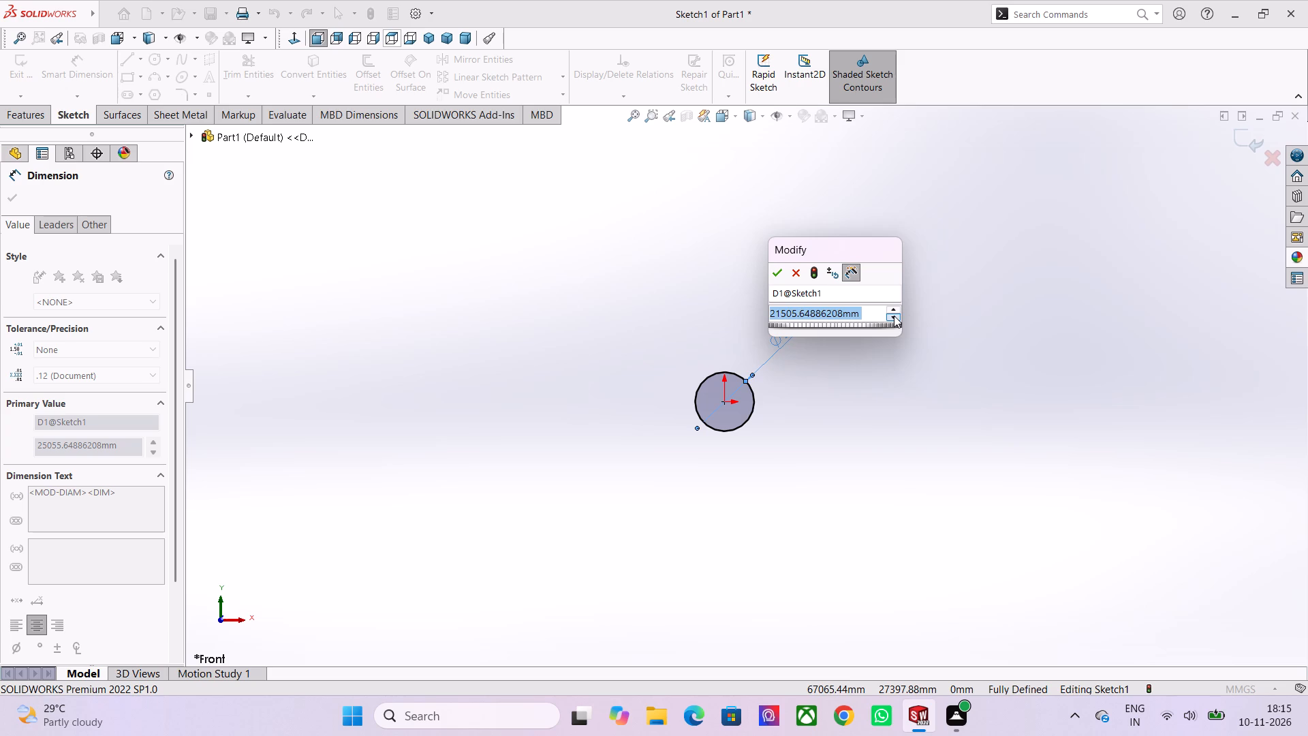
{"action": "left_click", "coordinate": [894, 316]}
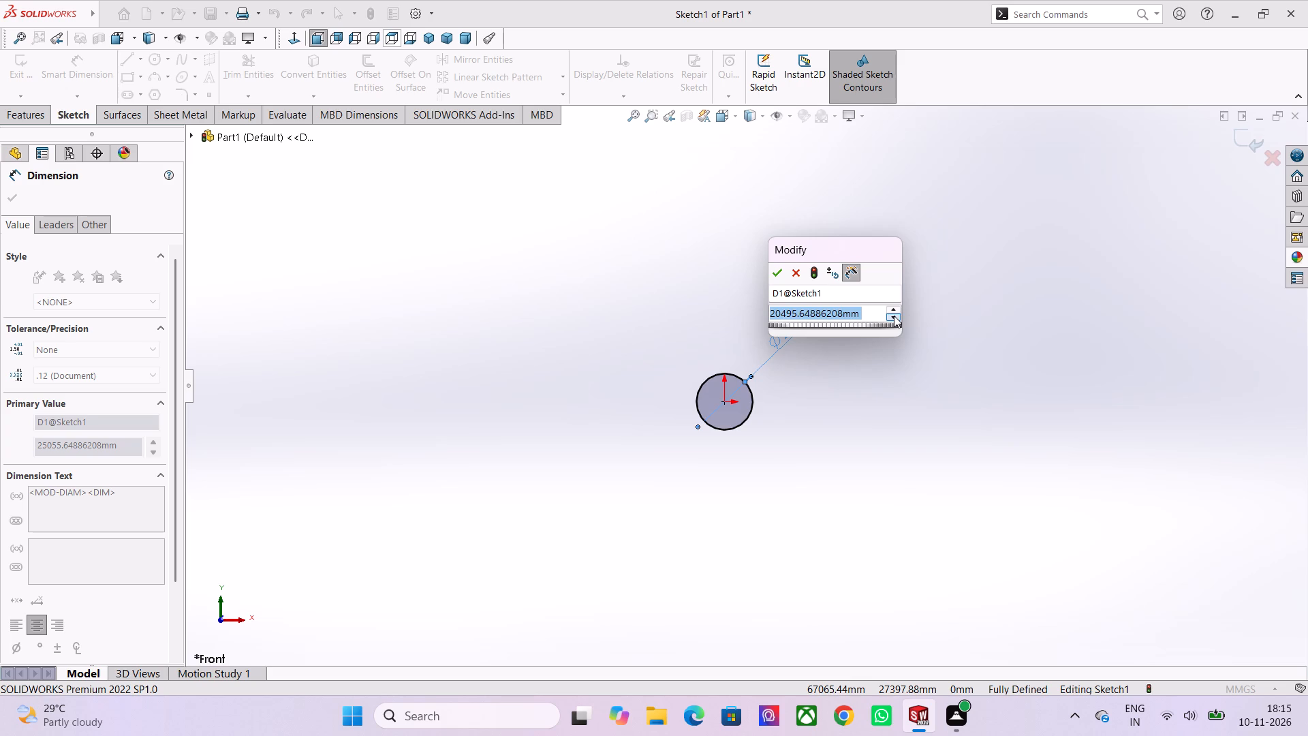
{"action": "left_click", "coordinate": [892, 316]}
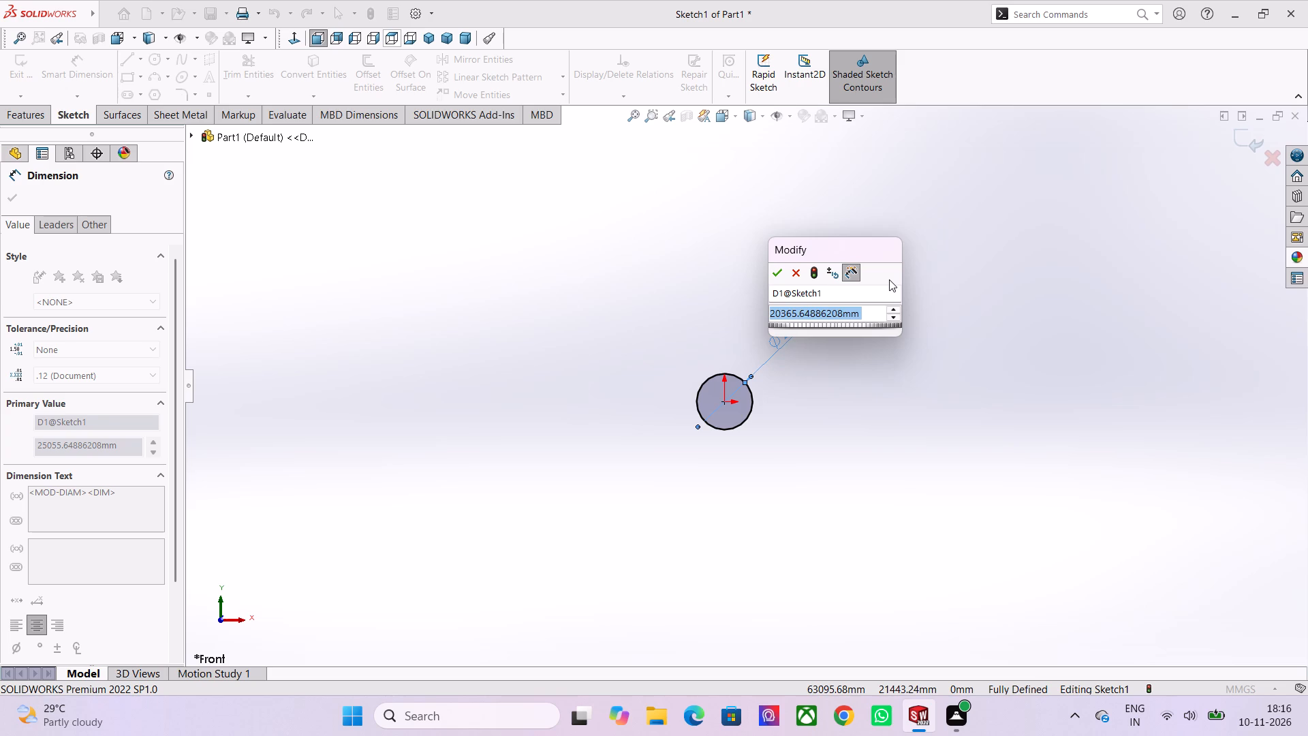
{"action": "double_click", "coordinate": [891, 315]}
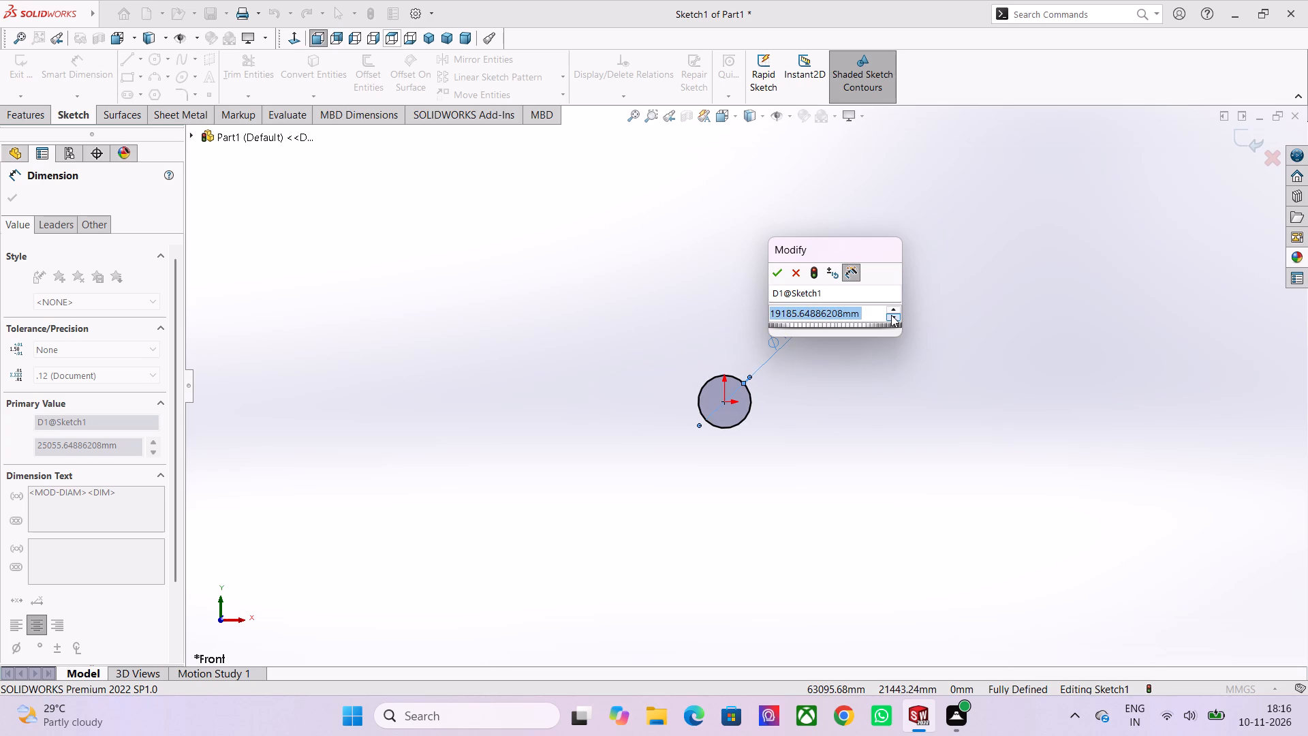
Reduce the circle's diameter dimension further, step by step, to about 15316 mm.
{"action": "left_click", "coordinate": [892, 309]}
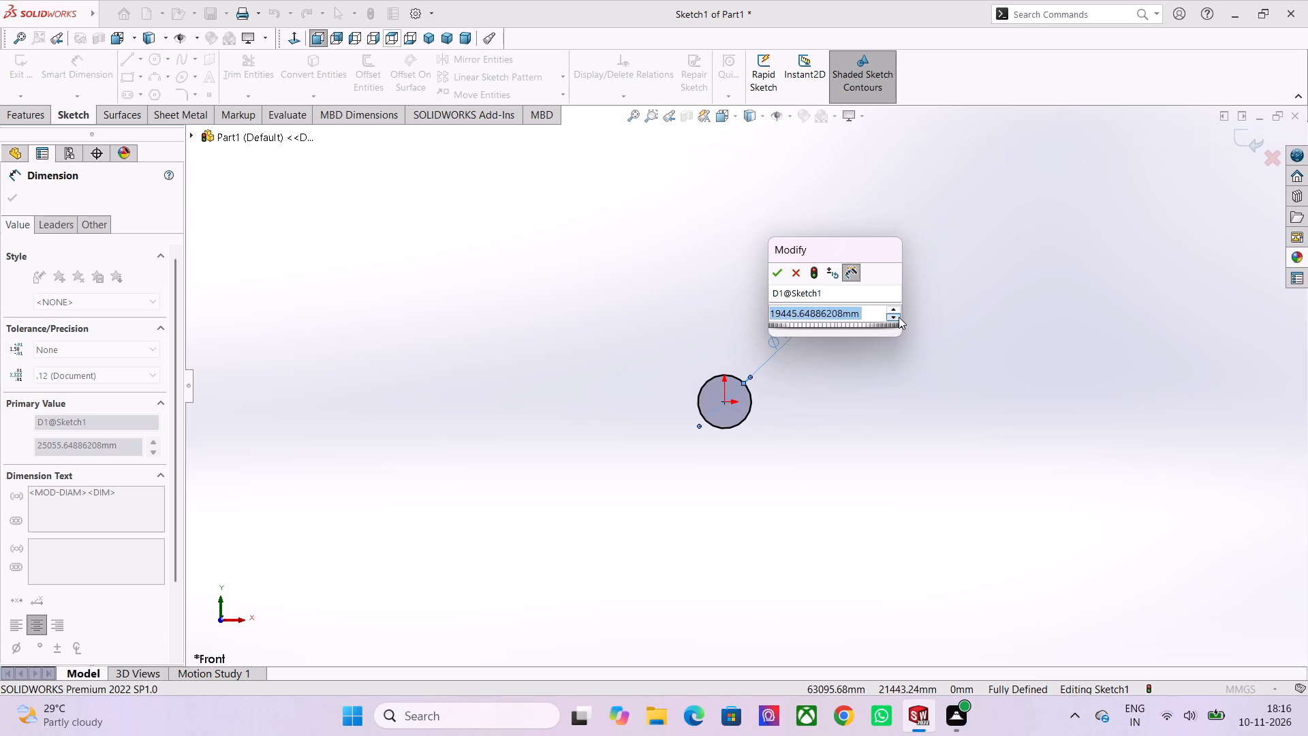
{"action": "left_click", "coordinate": [899, 317]}
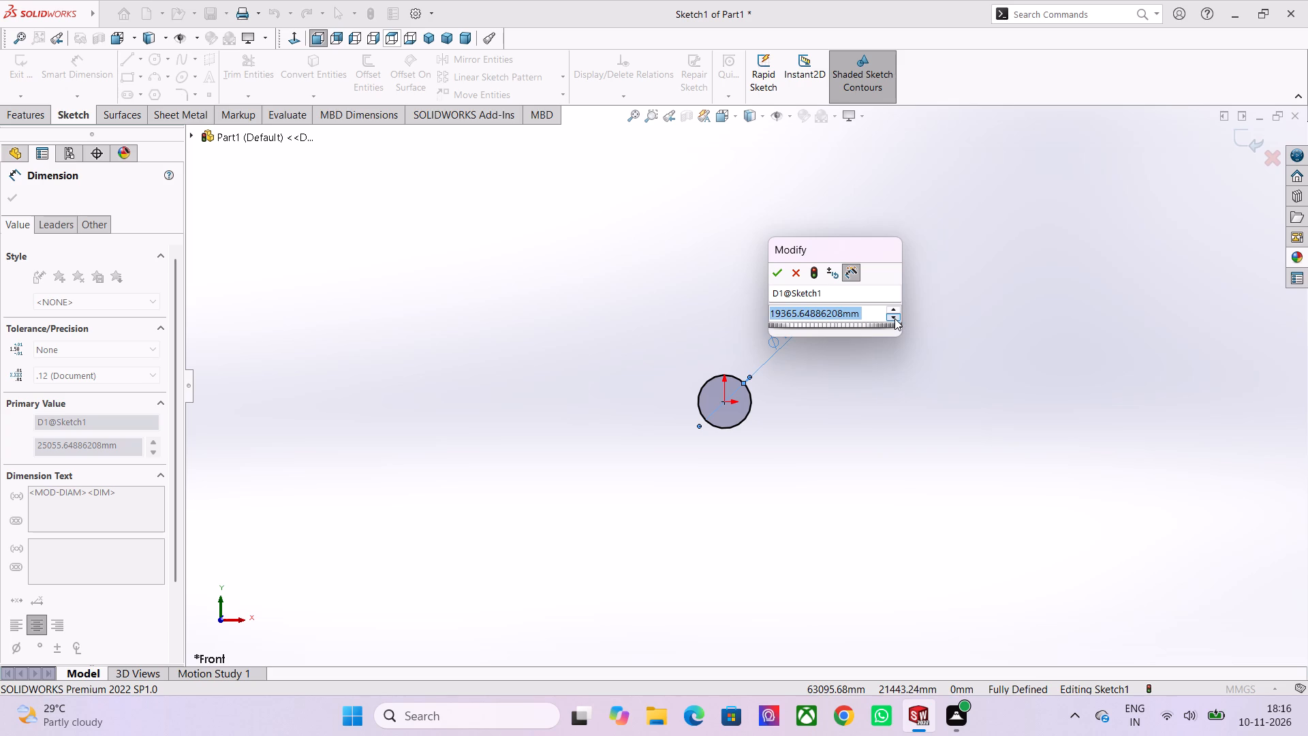
{"action": "left_click", "coordinate": [894, 318]}
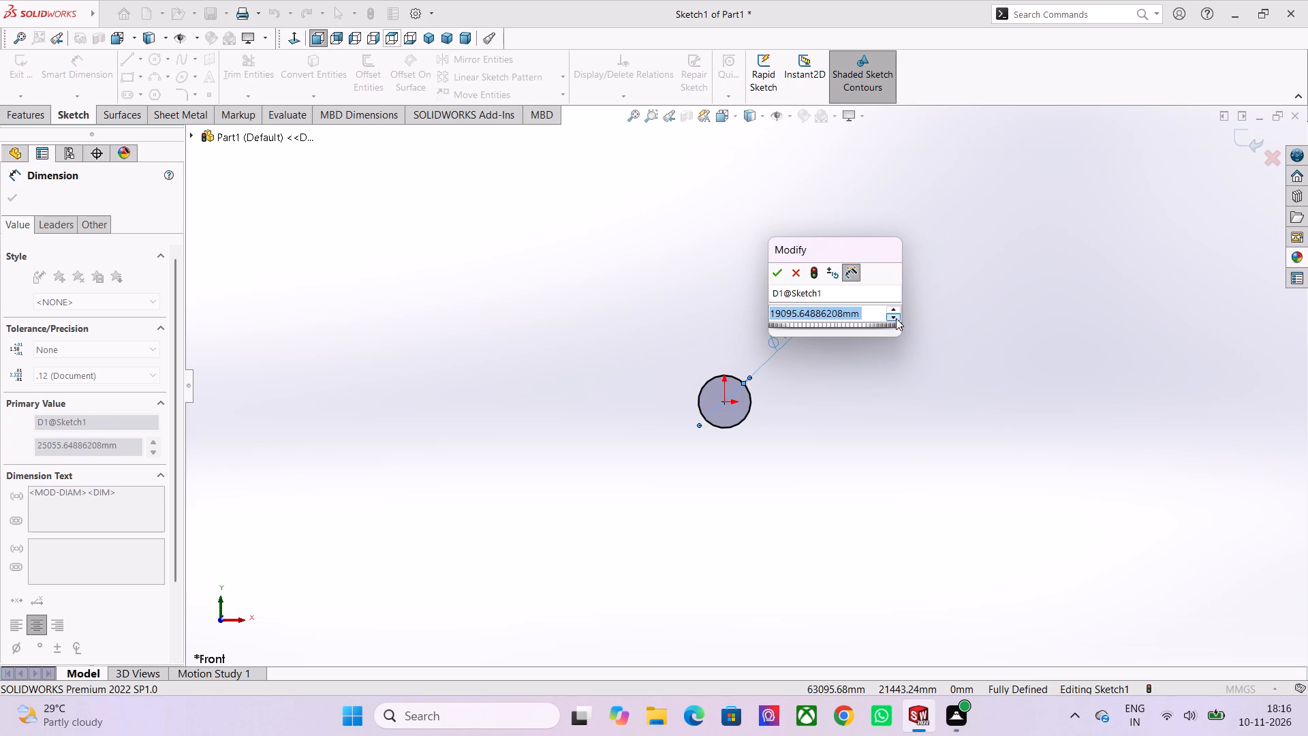
{"action": "left_click", "coordinate": [896, 318]}
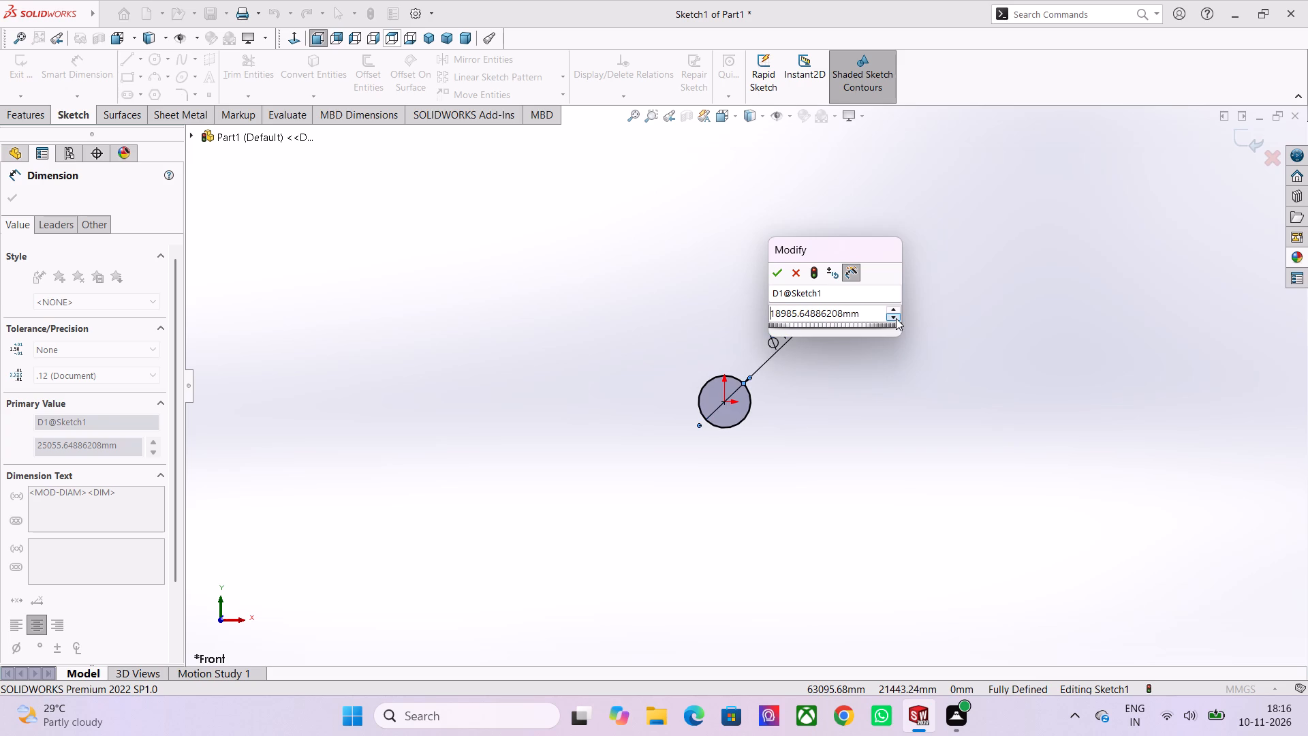
{"action": "left_click", "coordinate": [896, 318]}
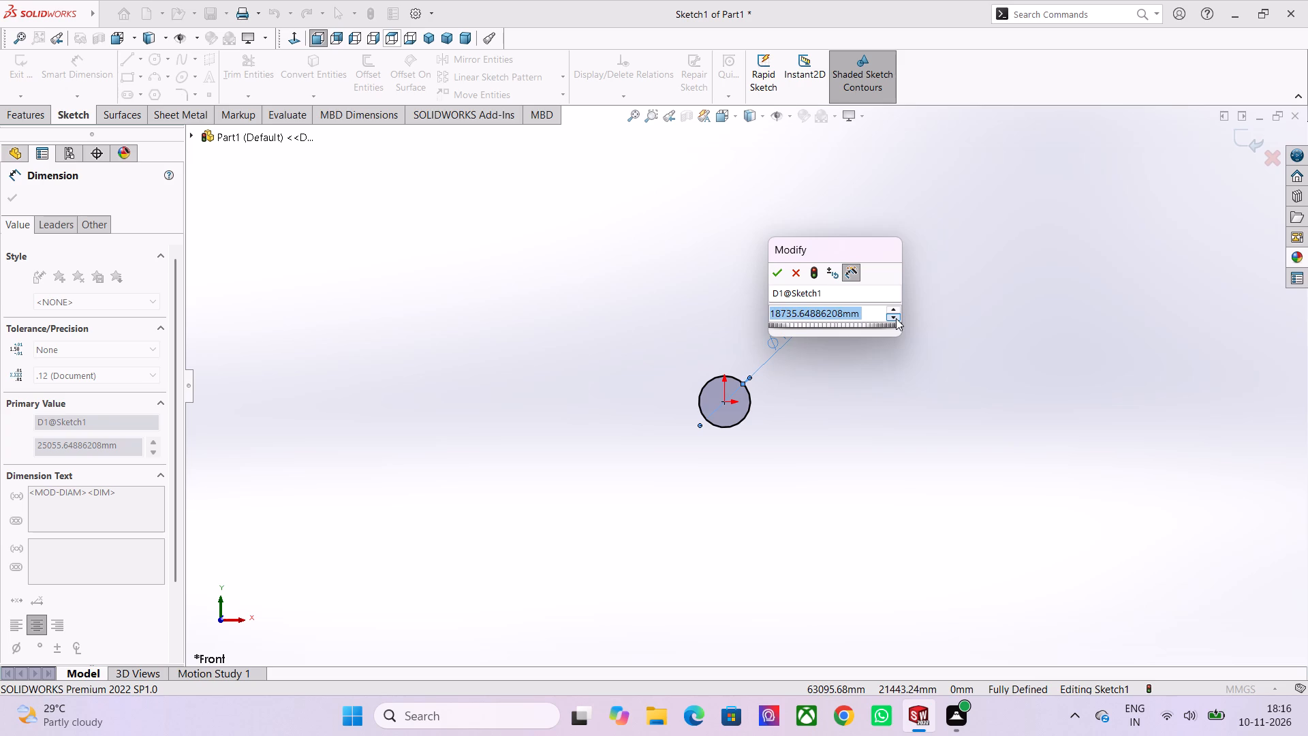
{"action": "left_click", "coordinate": [896, 318]}
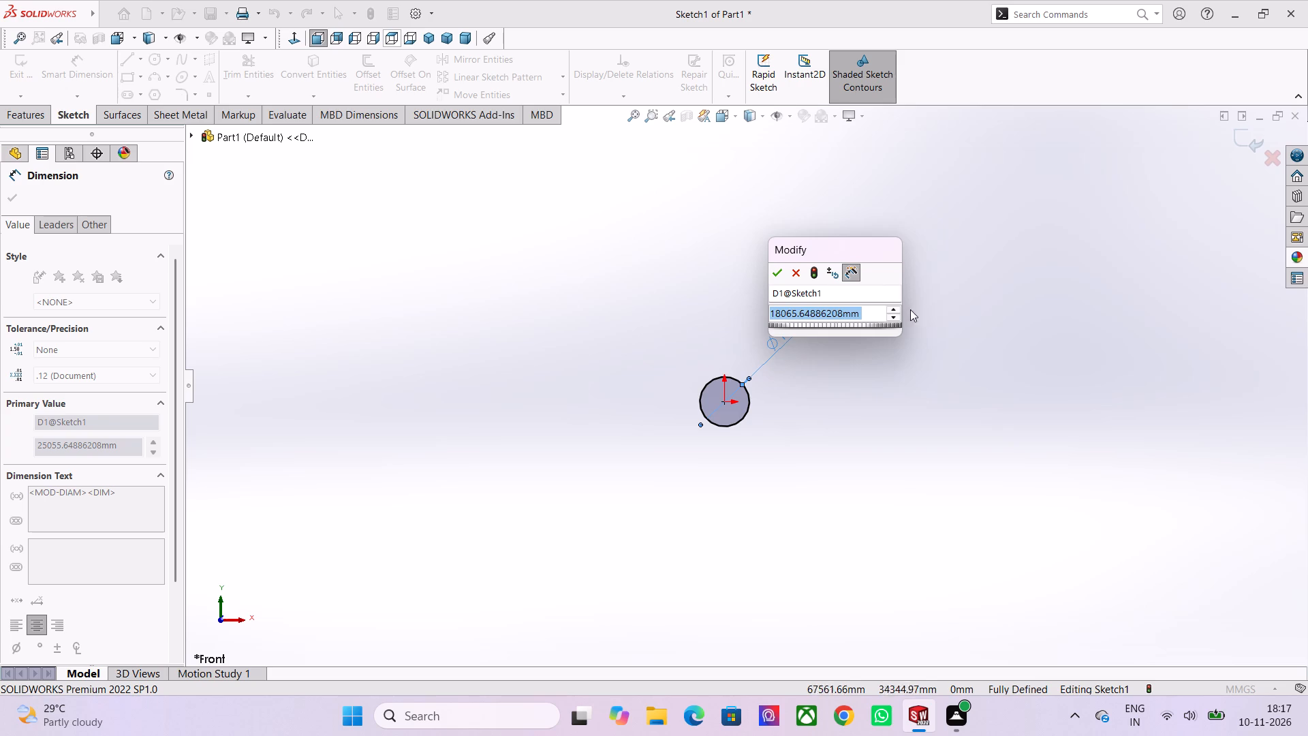
{"action": "left_click", "coordinate": [895, 322]}
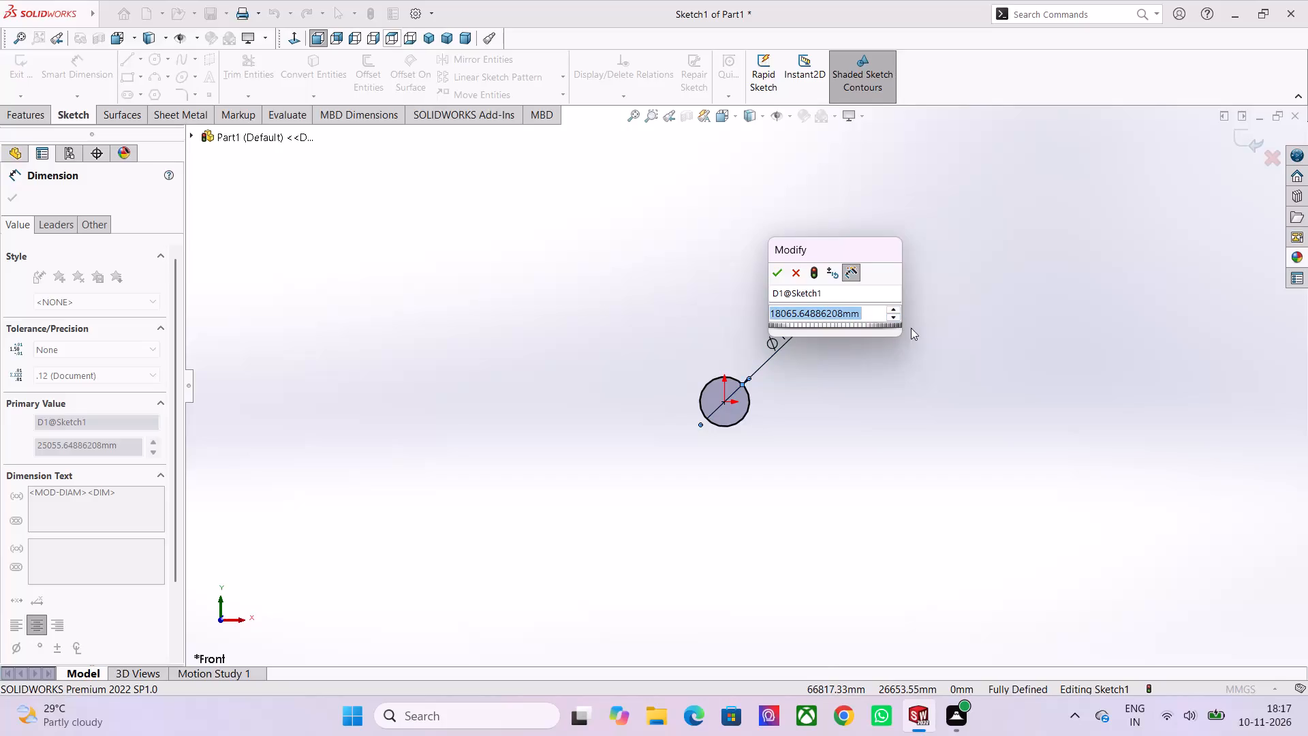
{"action": "left_click", "coordinate": [892, 321]}
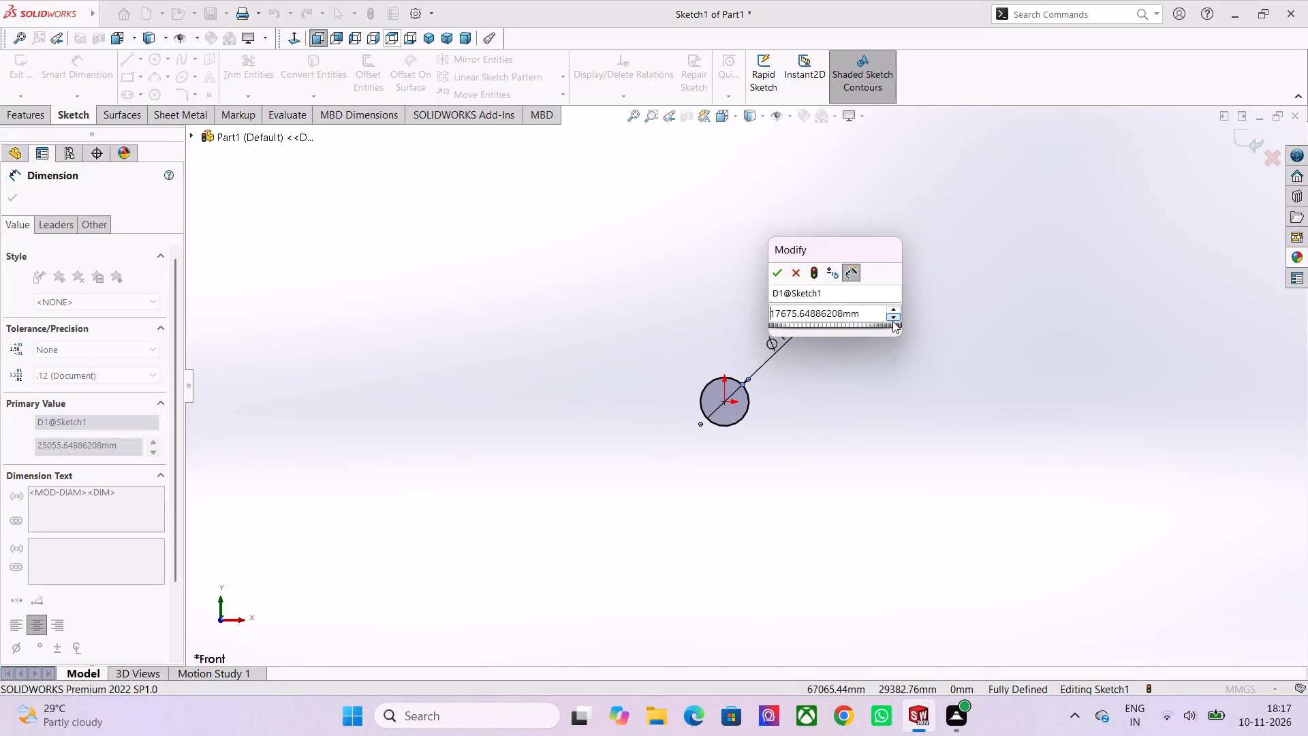
{"action": "left_click", "coordinate": [892, 321]}
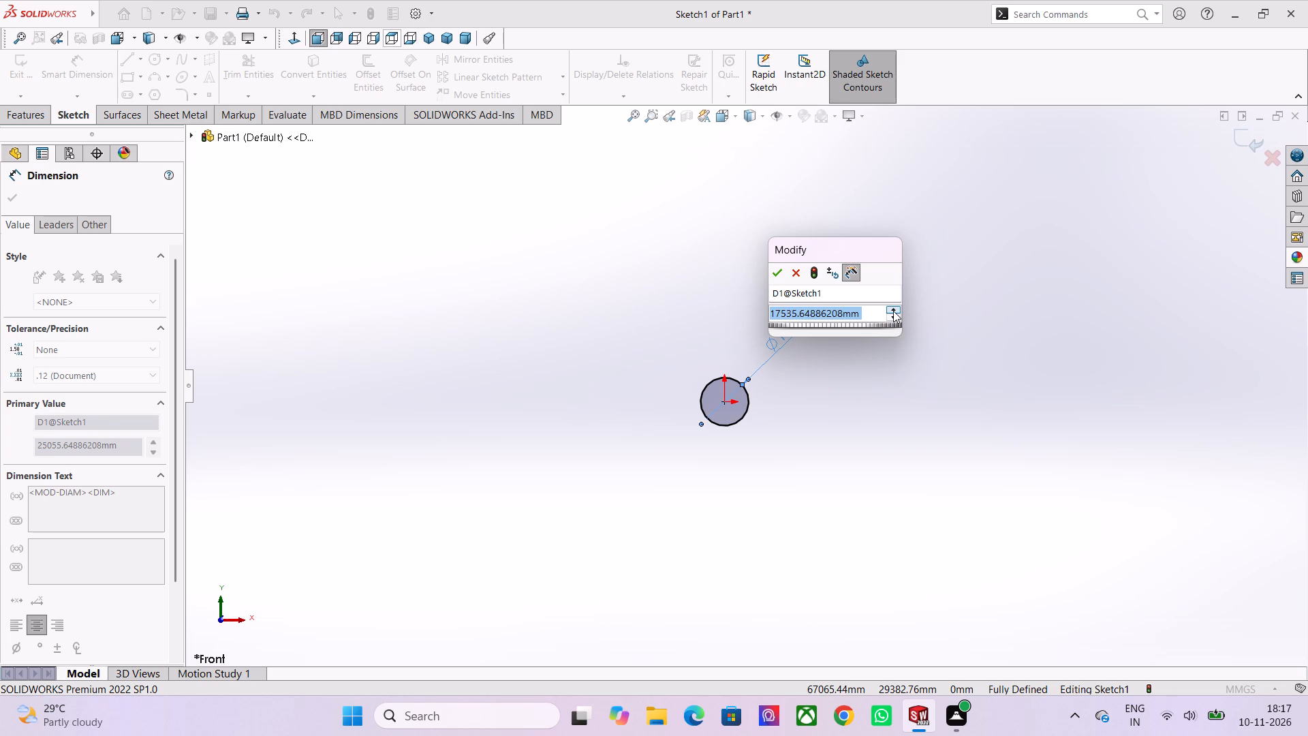
{"action": "left_click", "coordinate": [893, 317]}
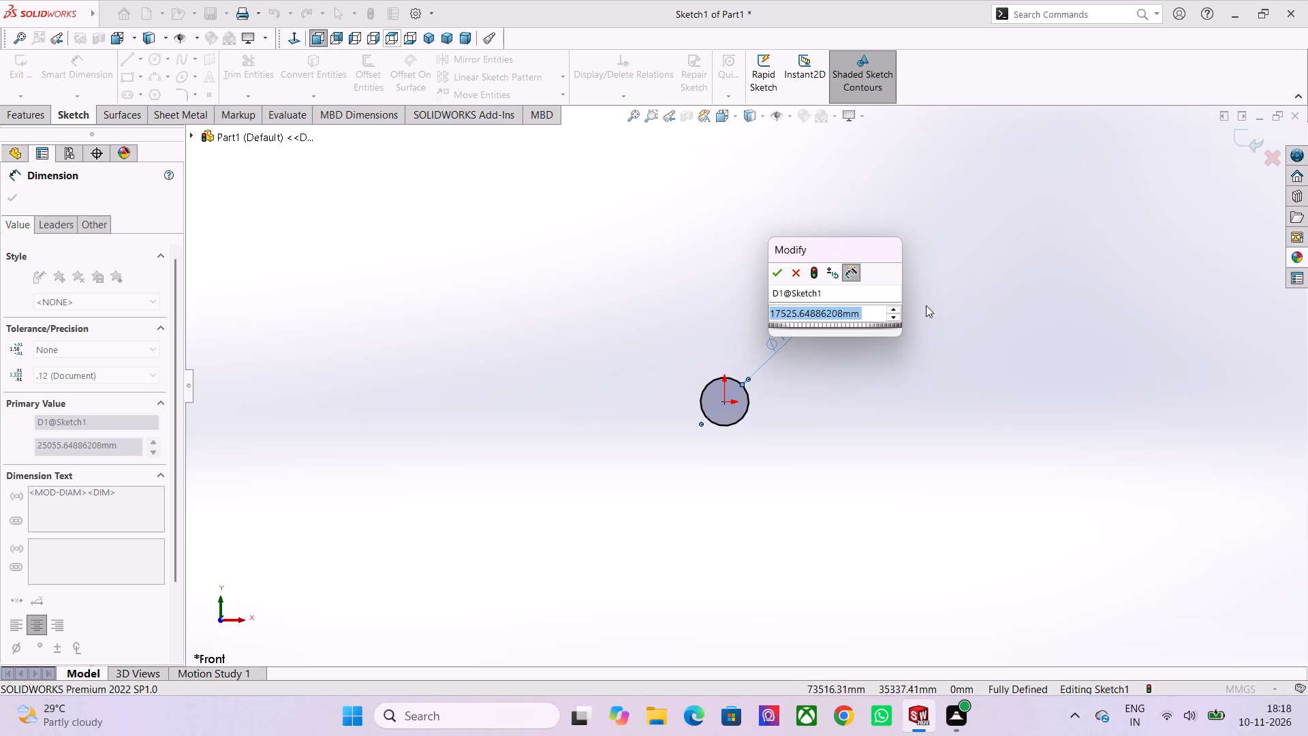
{"action": "left_click", "coordinate": [887, 319]}
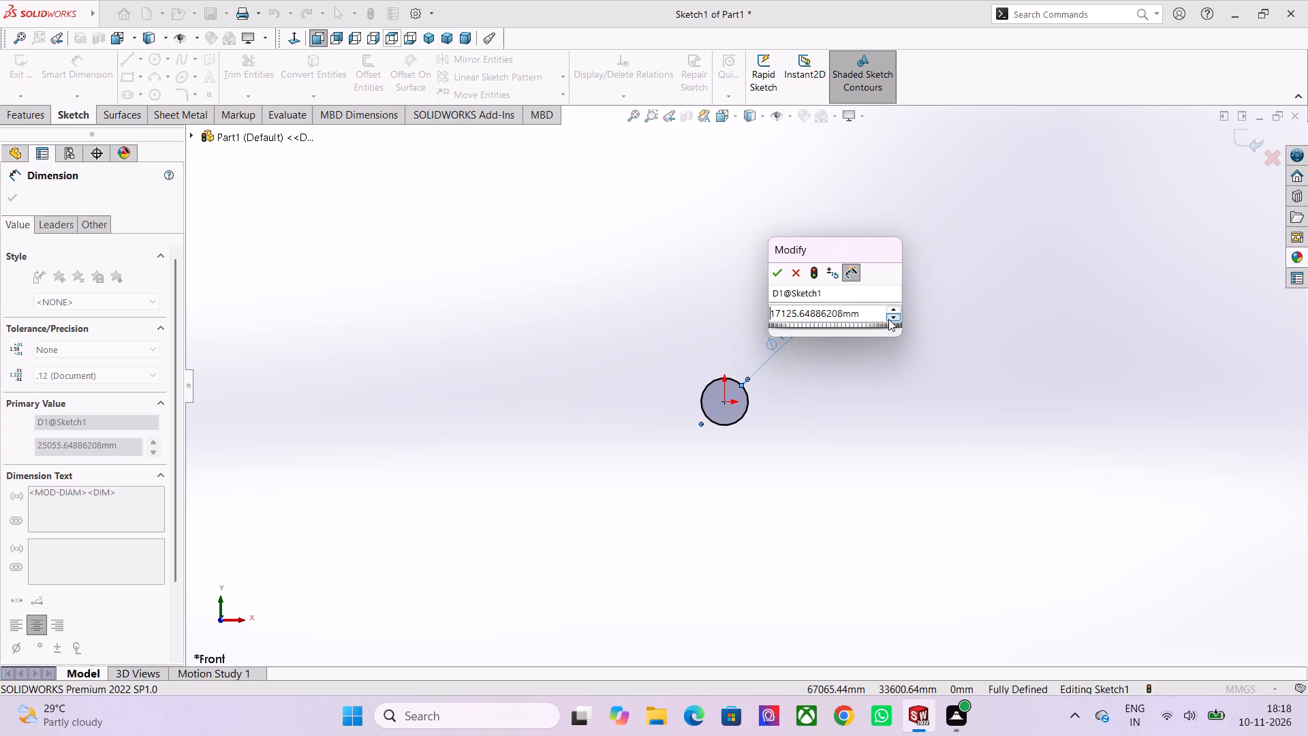
{"action": "left_click", "coordinate": [888, 319]}
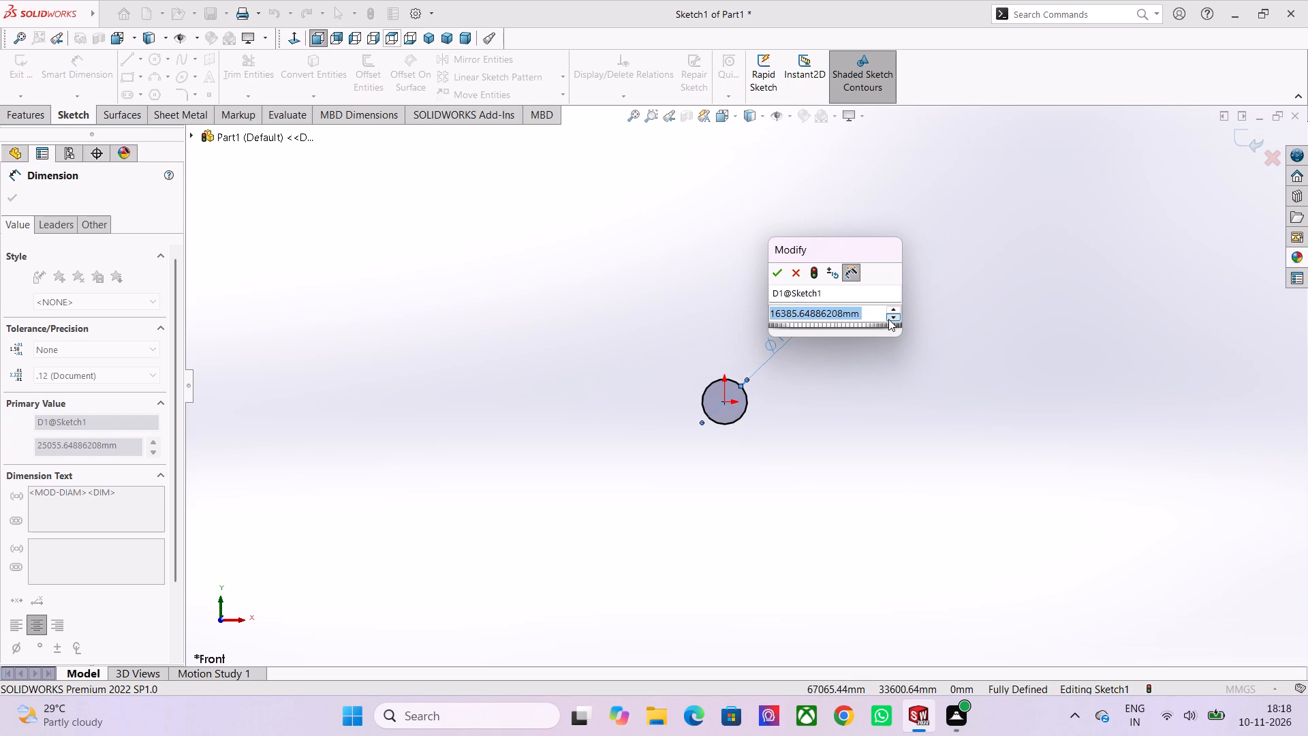
{"action": "left_click", "coordinate": [888, 319]}
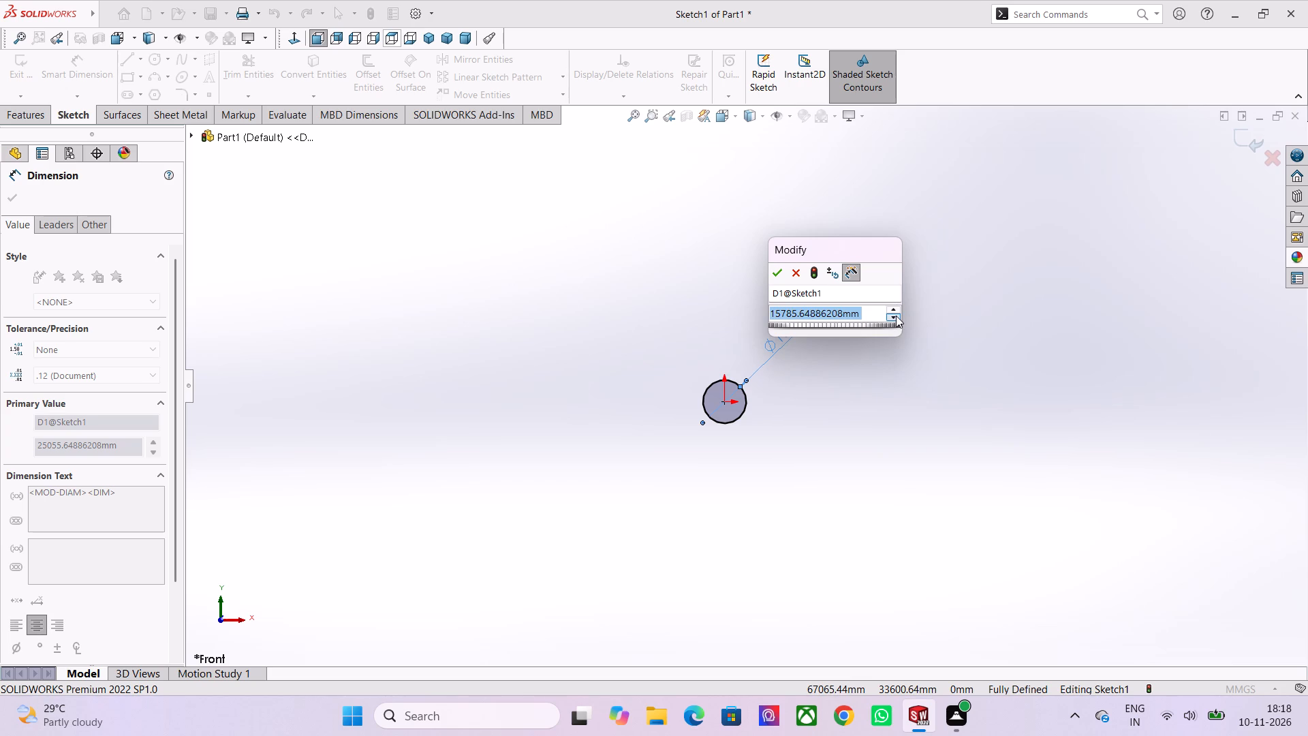
{"action": "left_click", "coordinate": [892, 314]}
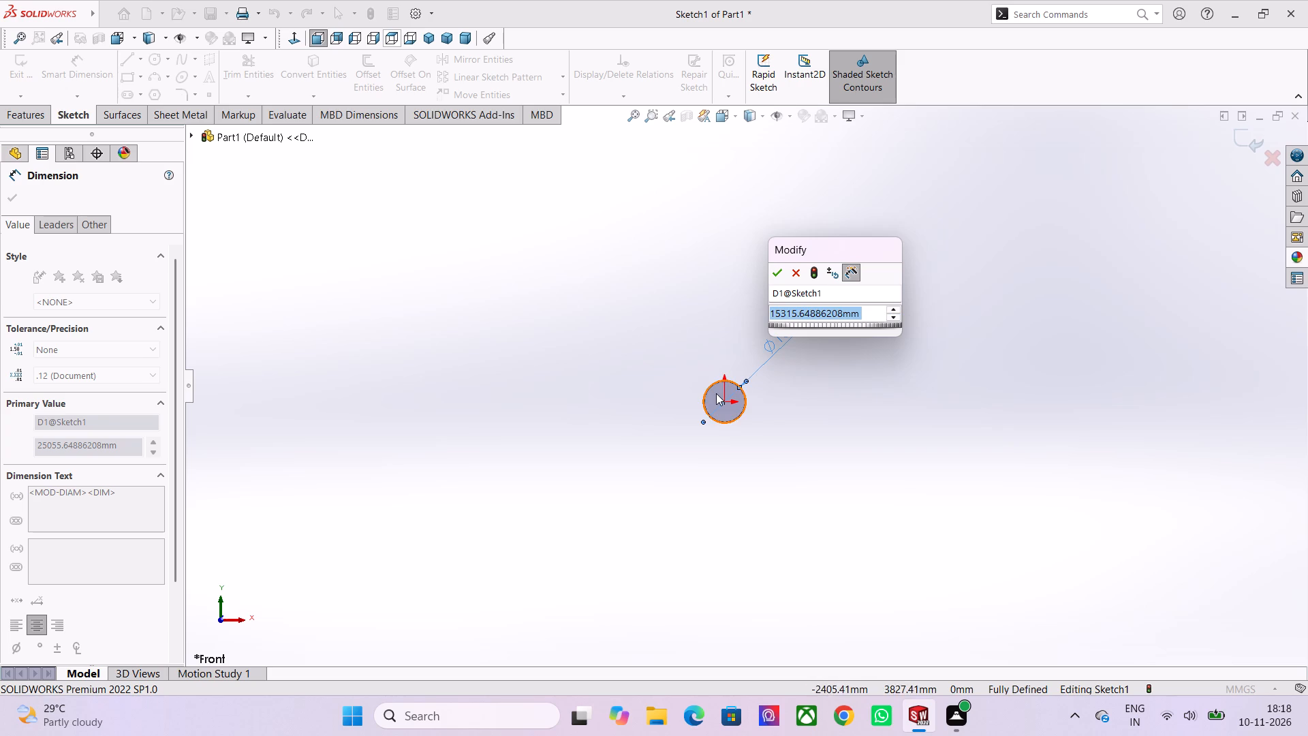
Continue reducing the circle's diameter dimension step by step to about 14166 mm.
{"action": "scroll", "coordinate": [717, 394], "scroll_direction": "up", "scroll_amount": 6}
{"action": "scroll", "coordinate": [771, 378], "scroll_direction": "up", "scroll_amount": 1}
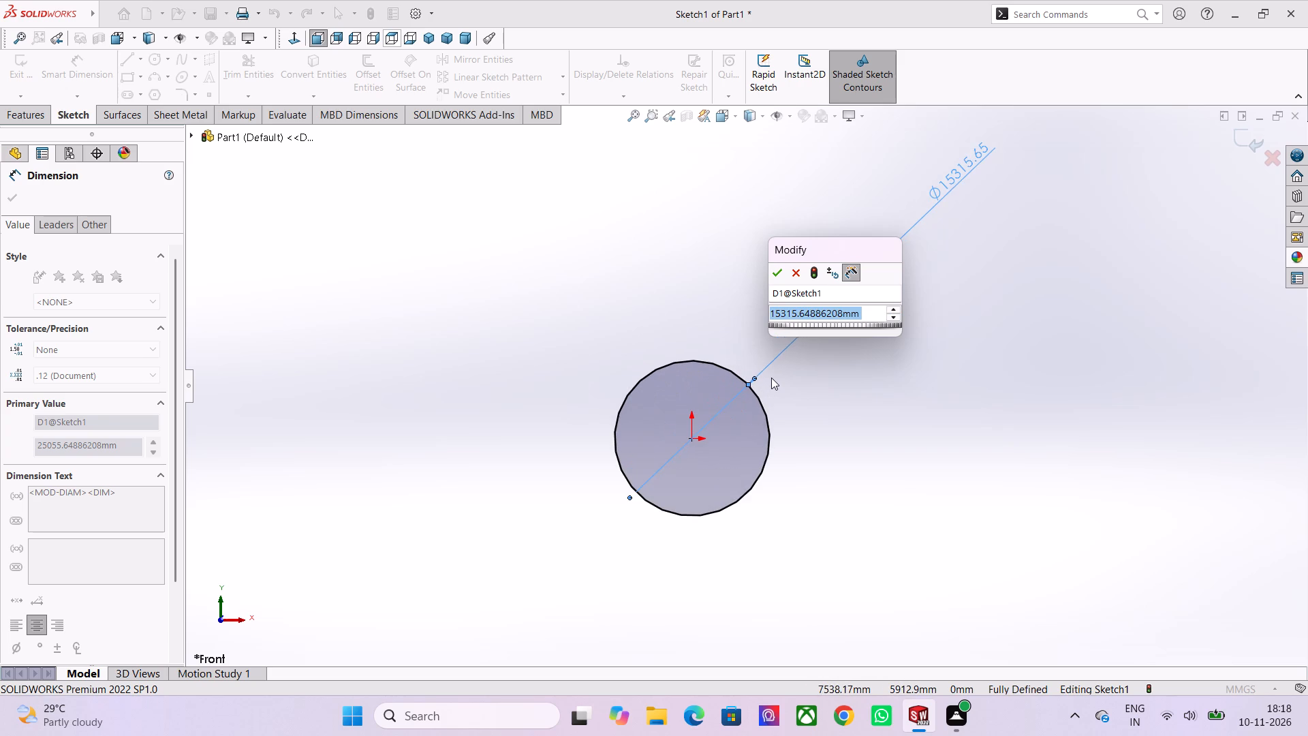
{"action": "left_click", "coordinate": [895, 311]}
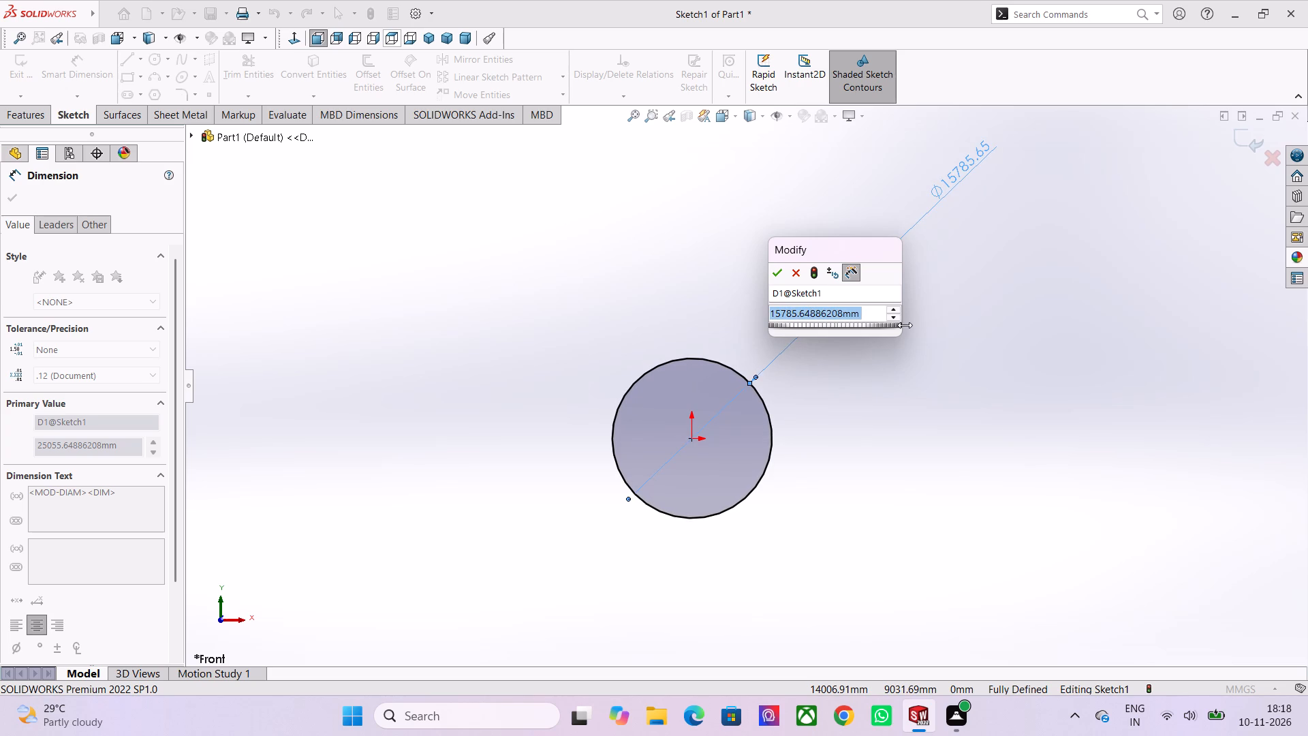
{"action": "left_click", "coordinate": [894, 319]}
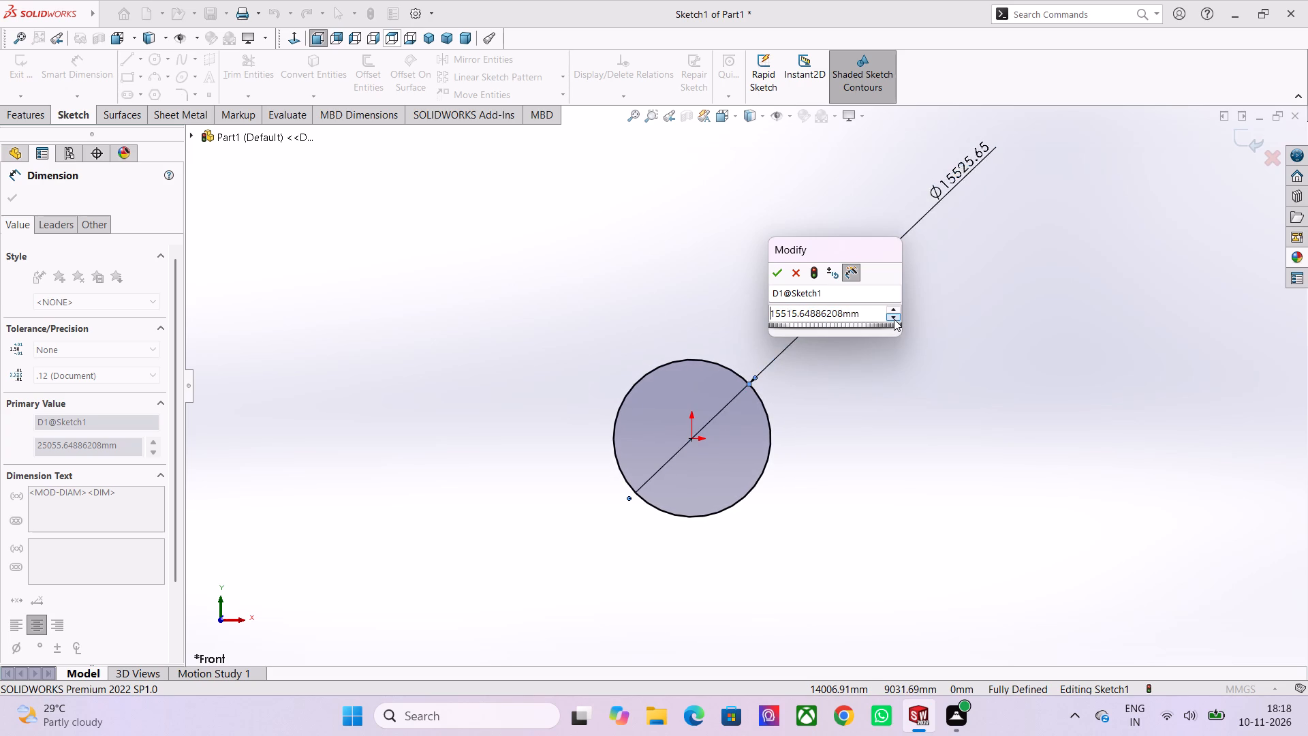
{"action": "left_click", "coordinate": [894, 319]}
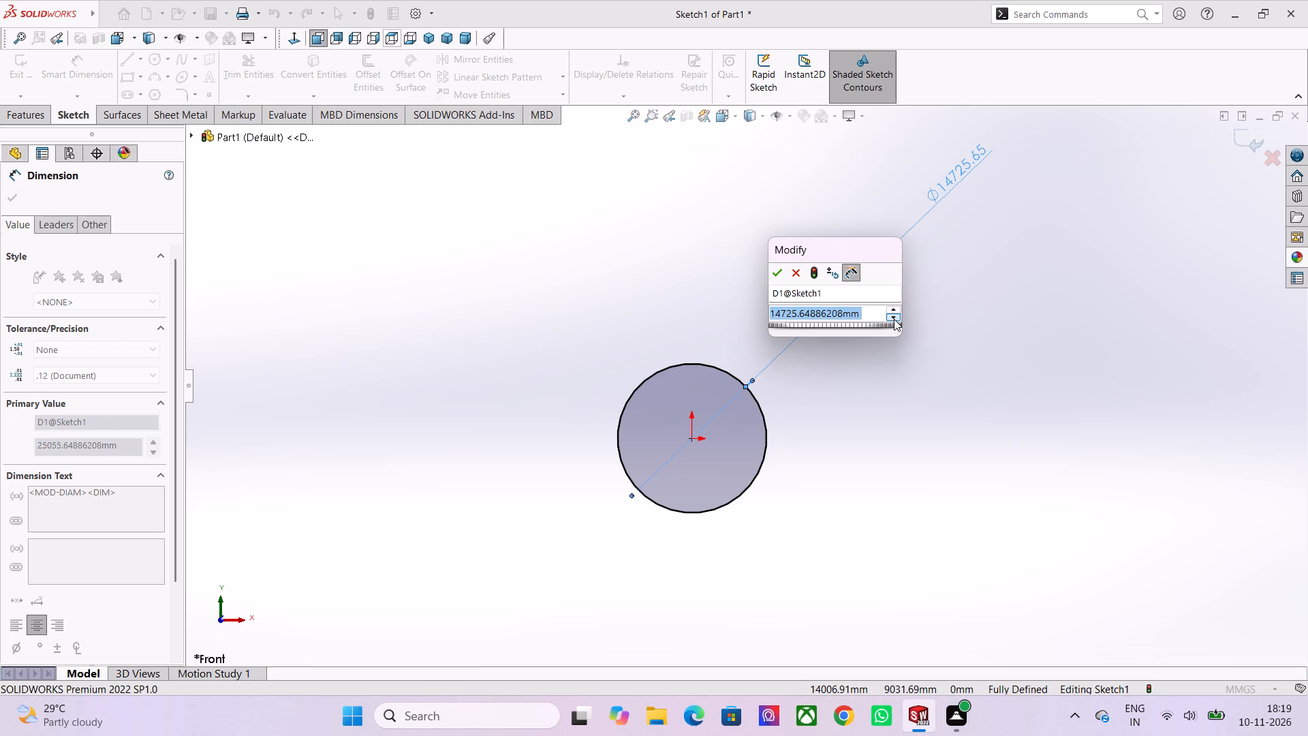
{"action": "left_click", "coordinate": [894, 319]}
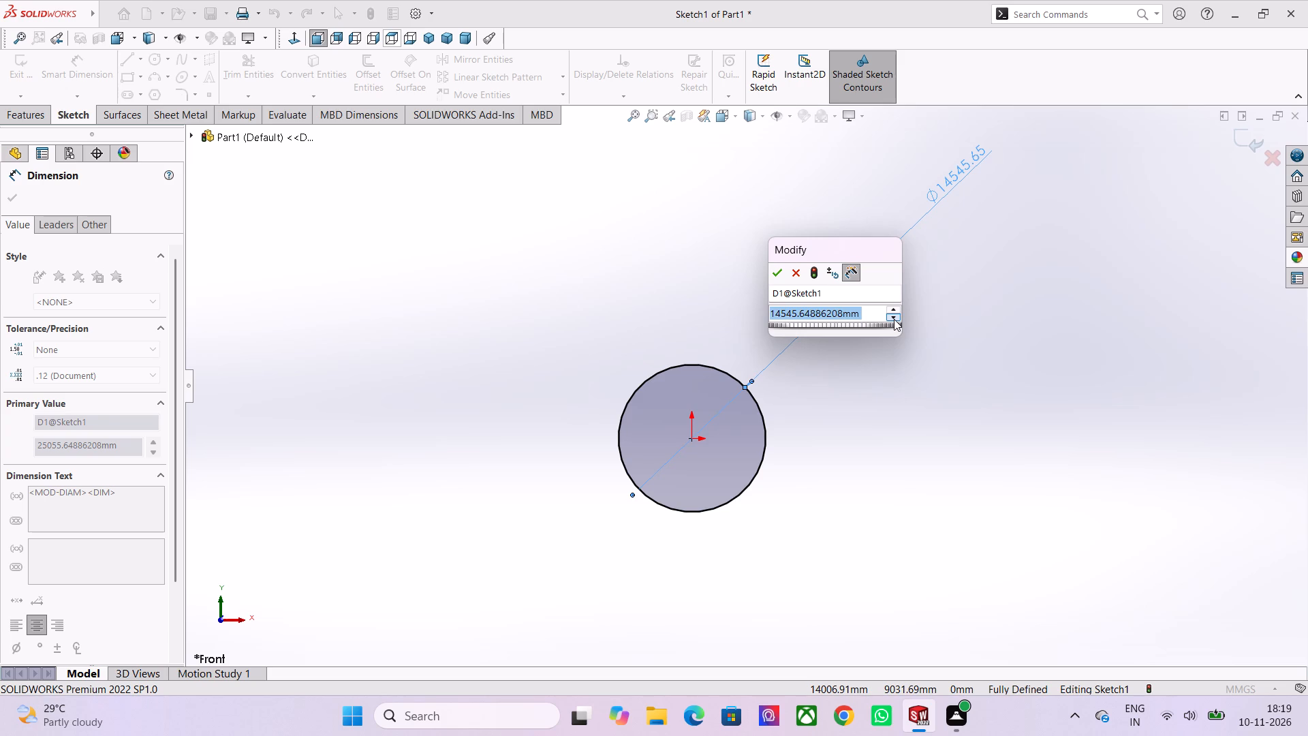
{"action": "scroll", "coordinate": [894, 319], "scroll_direction": "up", "scroll_amount": 1}
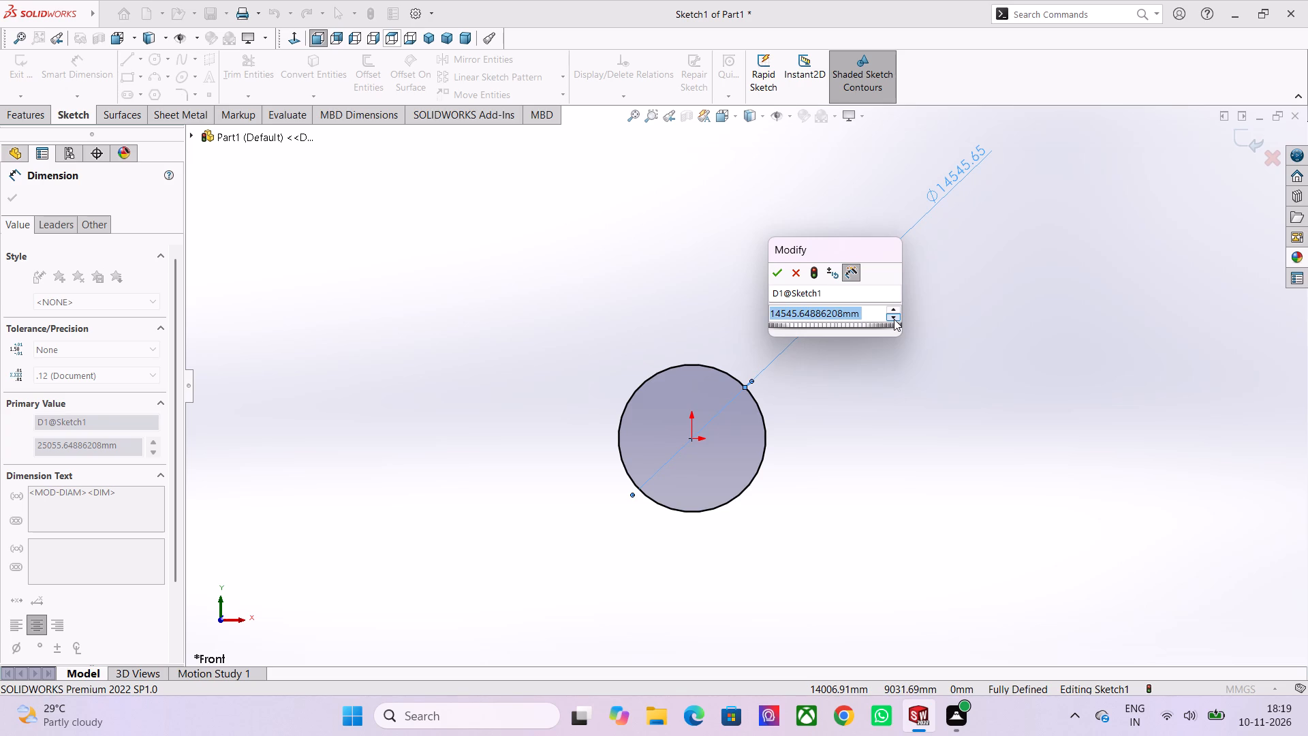
{"action": "left_click", "coordinate": [894, 319]}
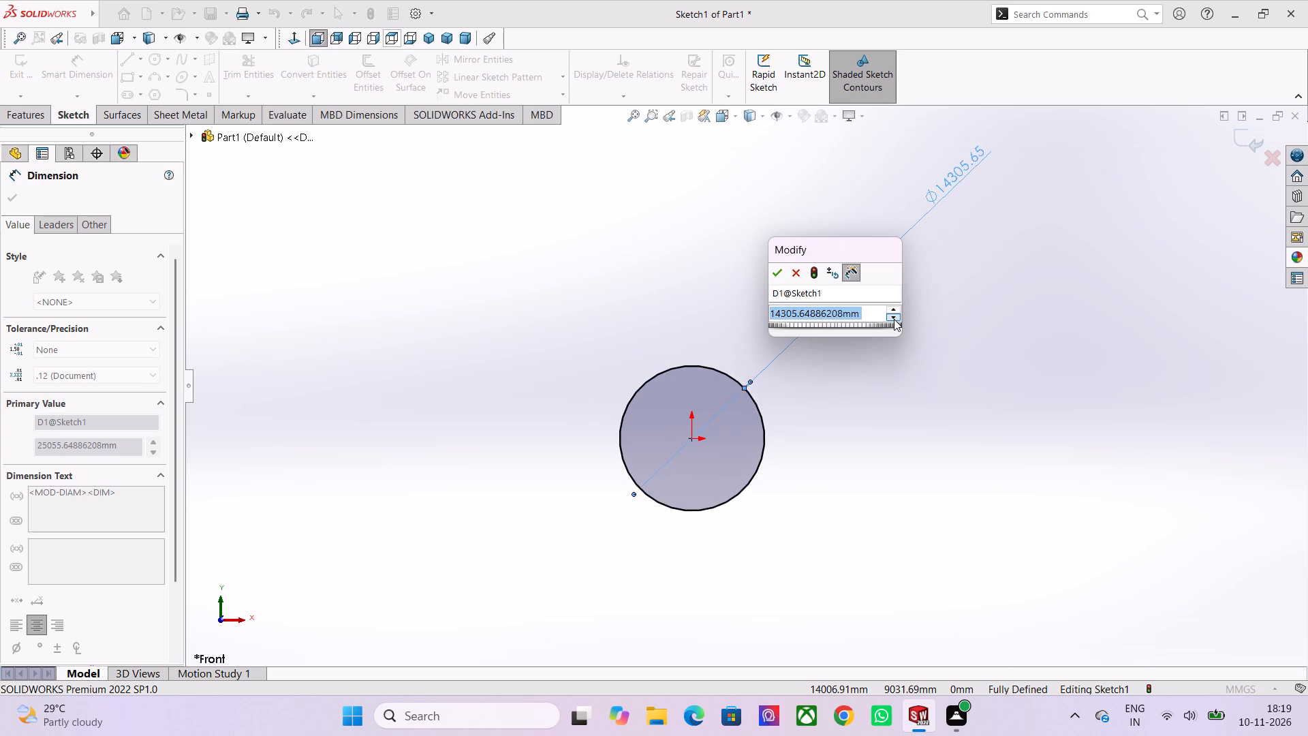
{"action": "left_click", "coordinate": [894, 319]}
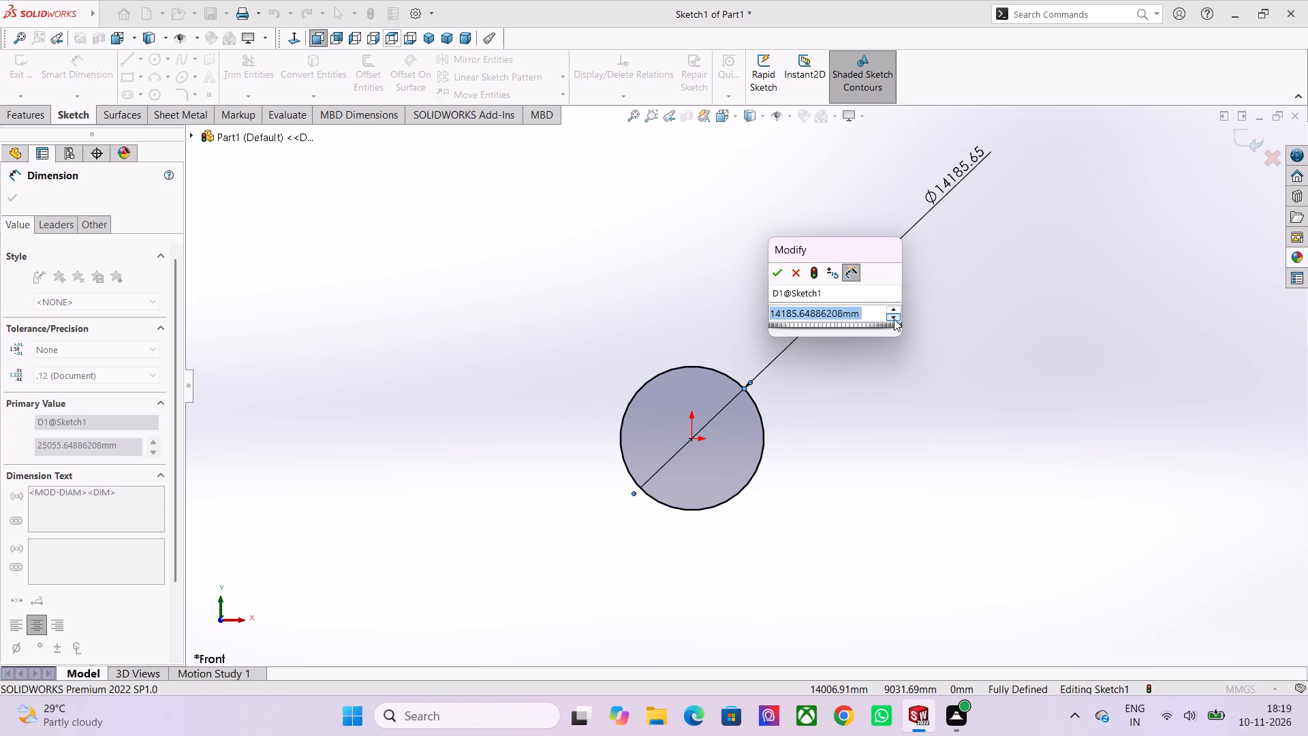
{"action": "scroll", "coordinate": [894, 319], "scroll_direction": "up", "scroll_amount": 3}
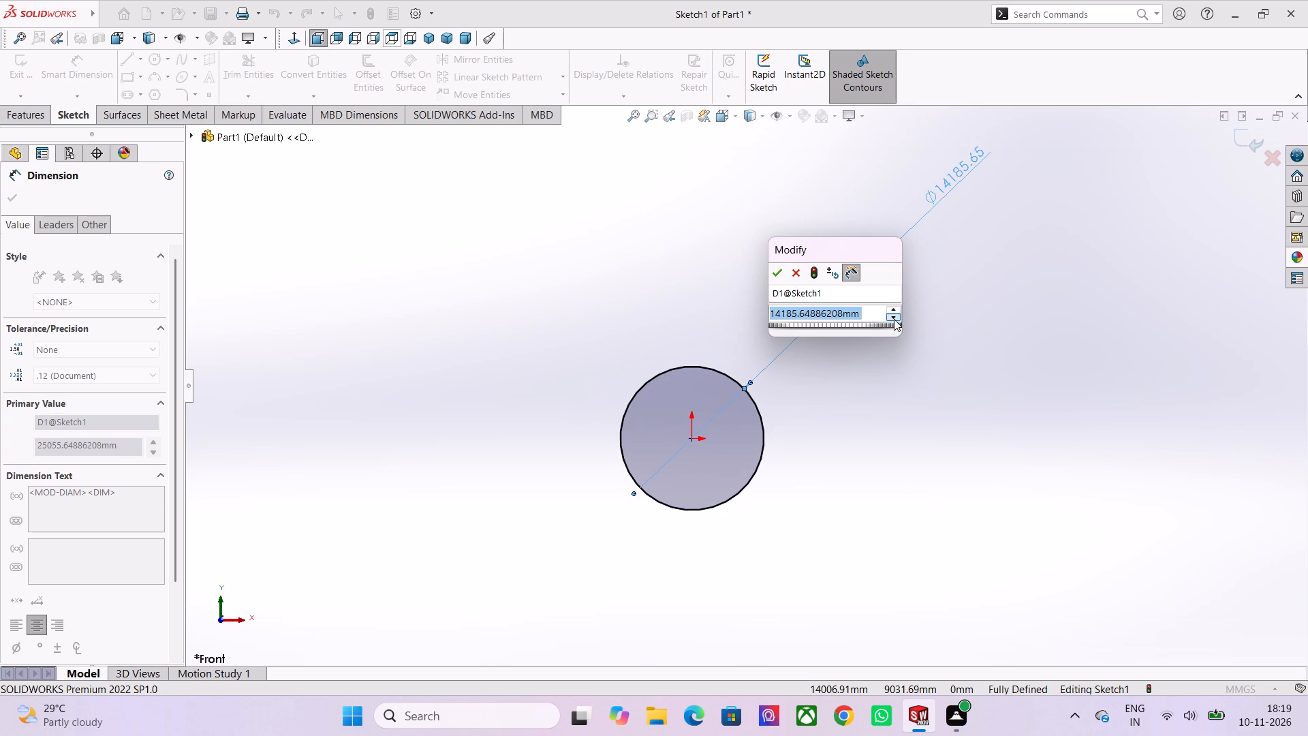
{"action": "left_click", "coordinate": [894, 319]}
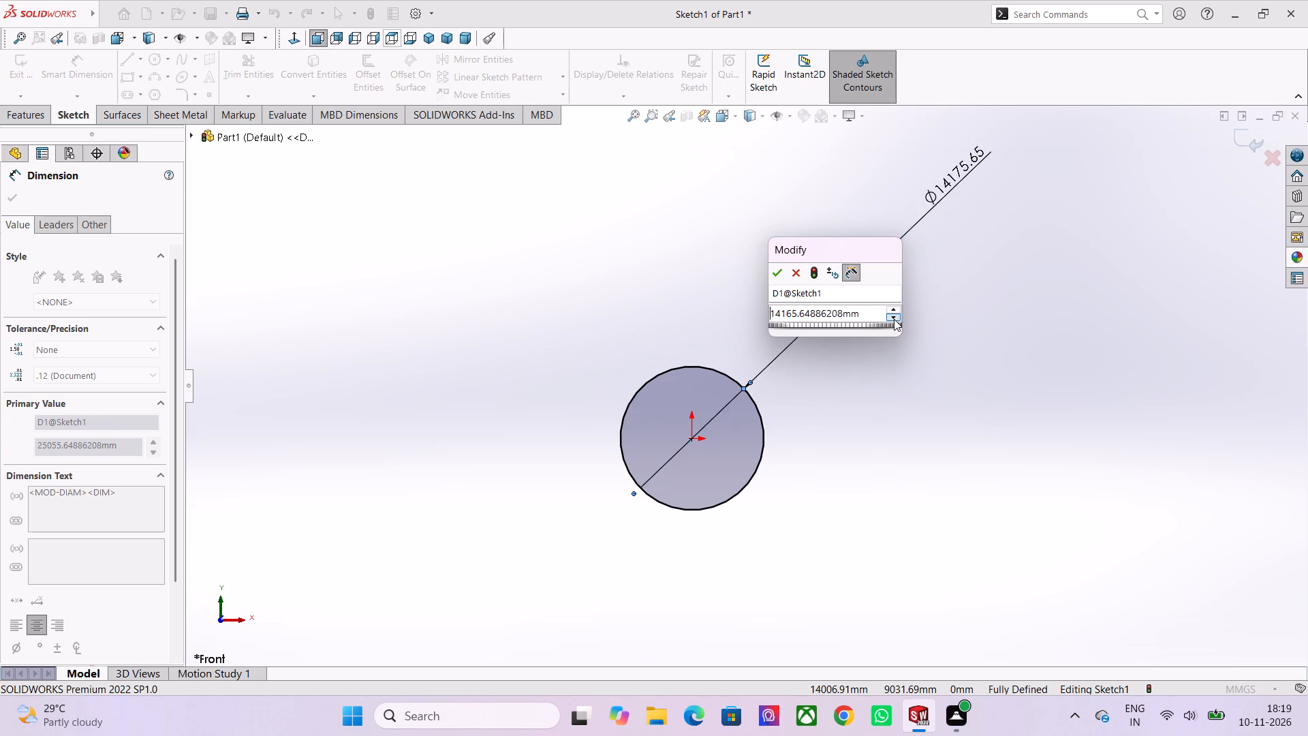
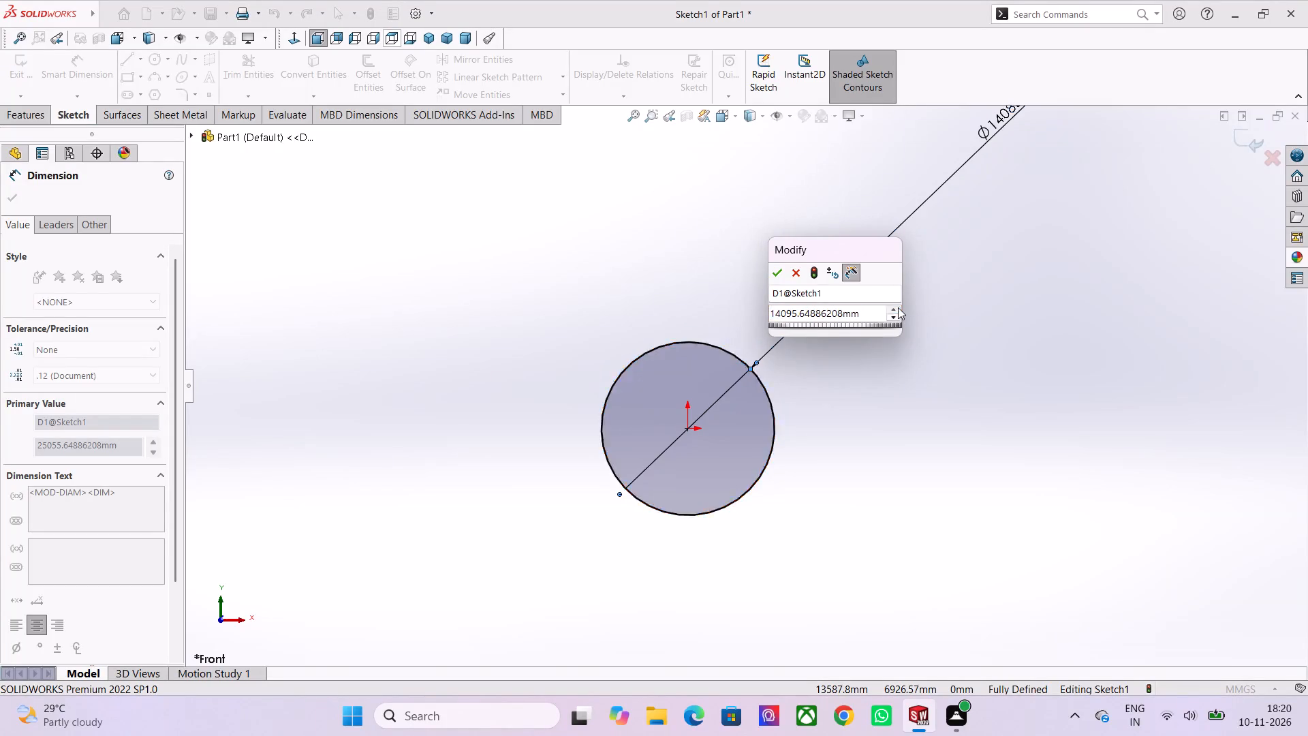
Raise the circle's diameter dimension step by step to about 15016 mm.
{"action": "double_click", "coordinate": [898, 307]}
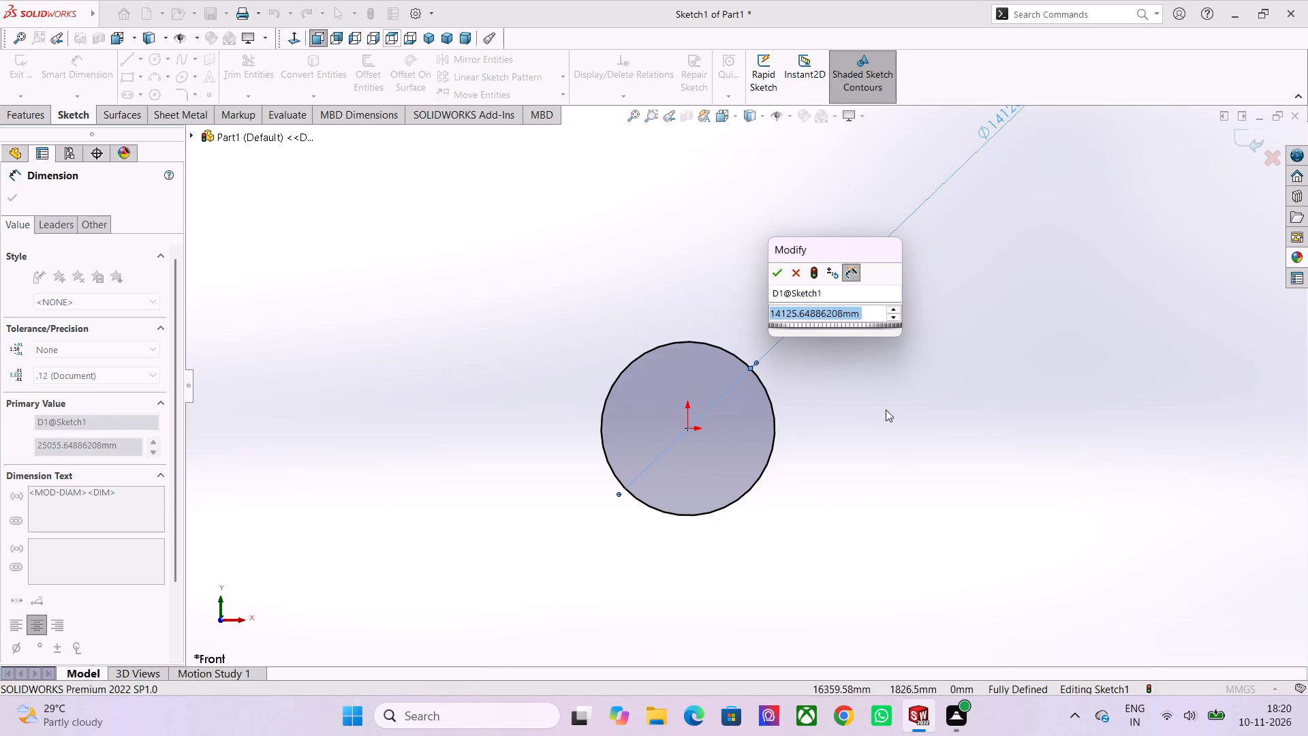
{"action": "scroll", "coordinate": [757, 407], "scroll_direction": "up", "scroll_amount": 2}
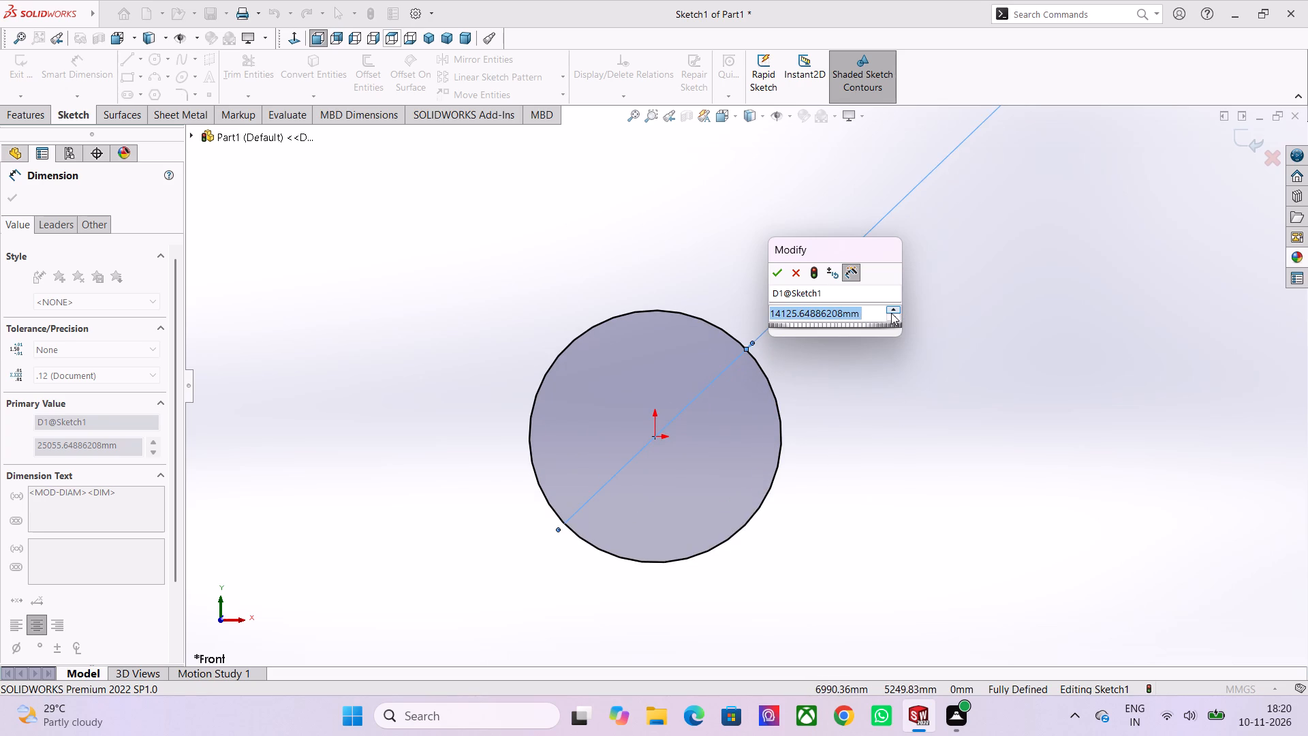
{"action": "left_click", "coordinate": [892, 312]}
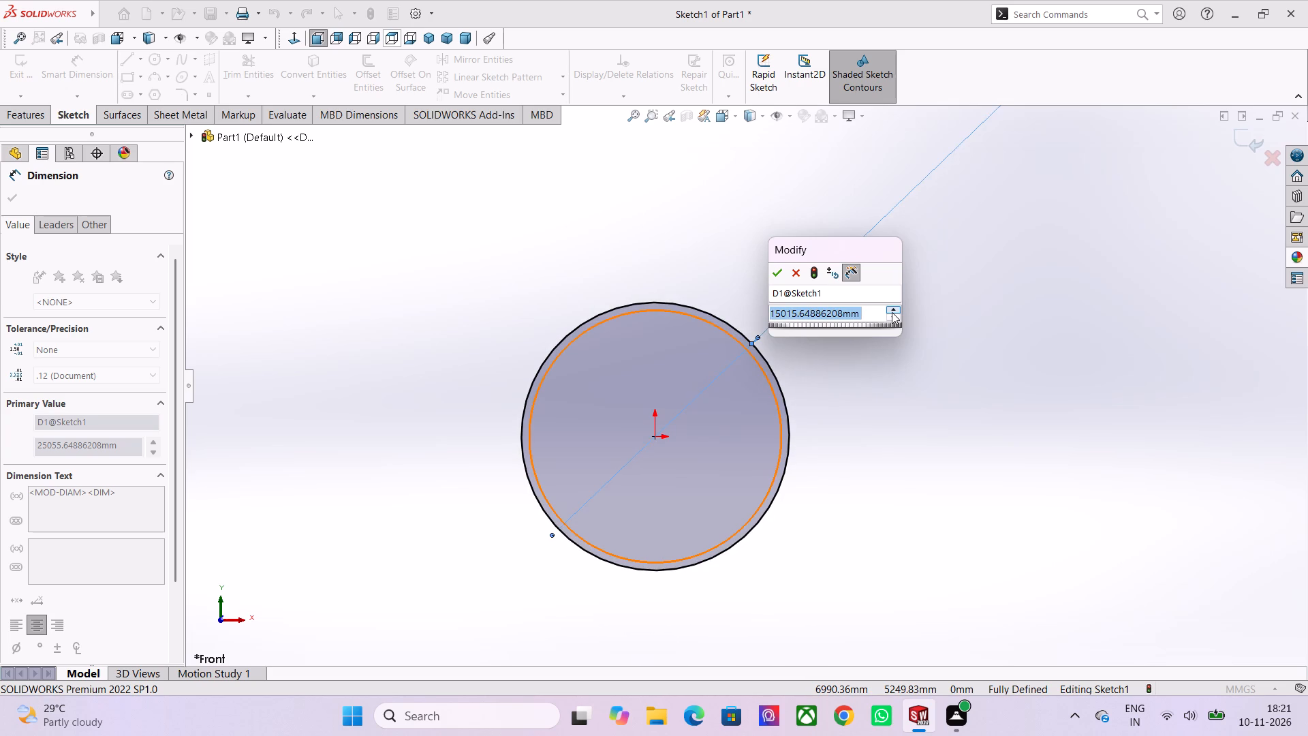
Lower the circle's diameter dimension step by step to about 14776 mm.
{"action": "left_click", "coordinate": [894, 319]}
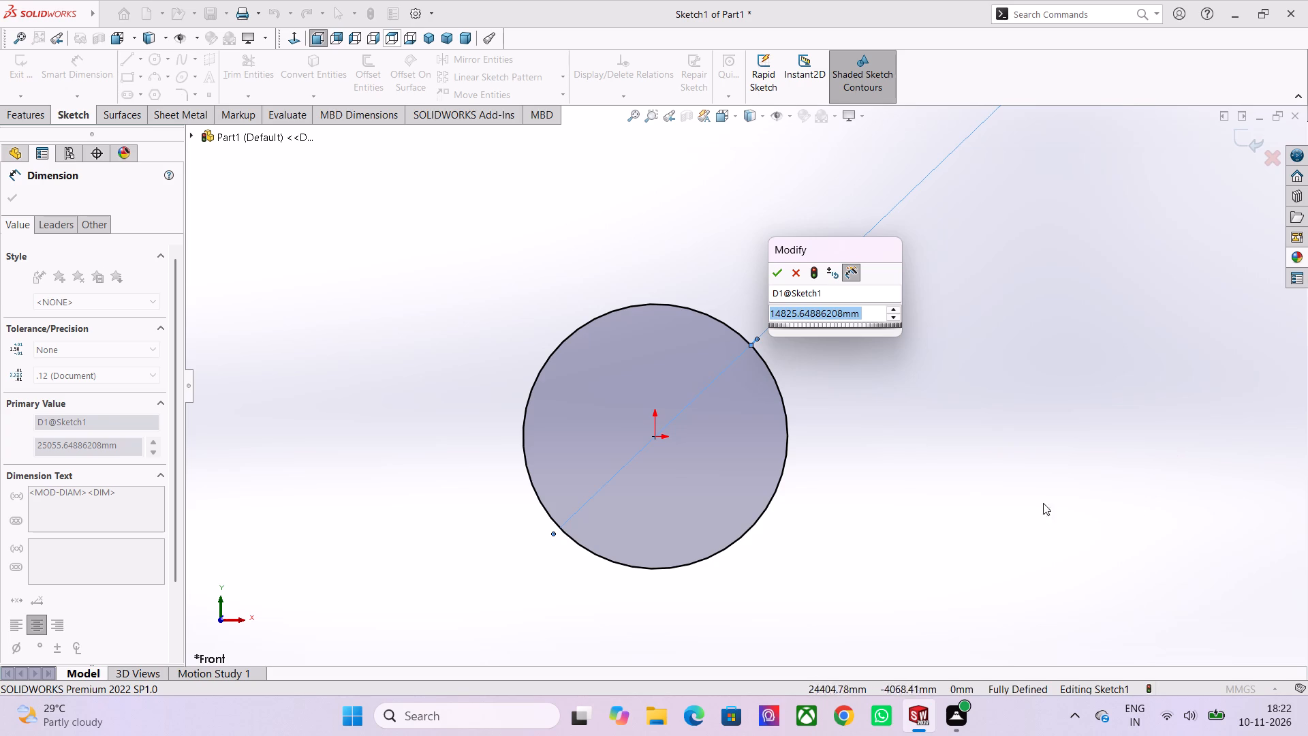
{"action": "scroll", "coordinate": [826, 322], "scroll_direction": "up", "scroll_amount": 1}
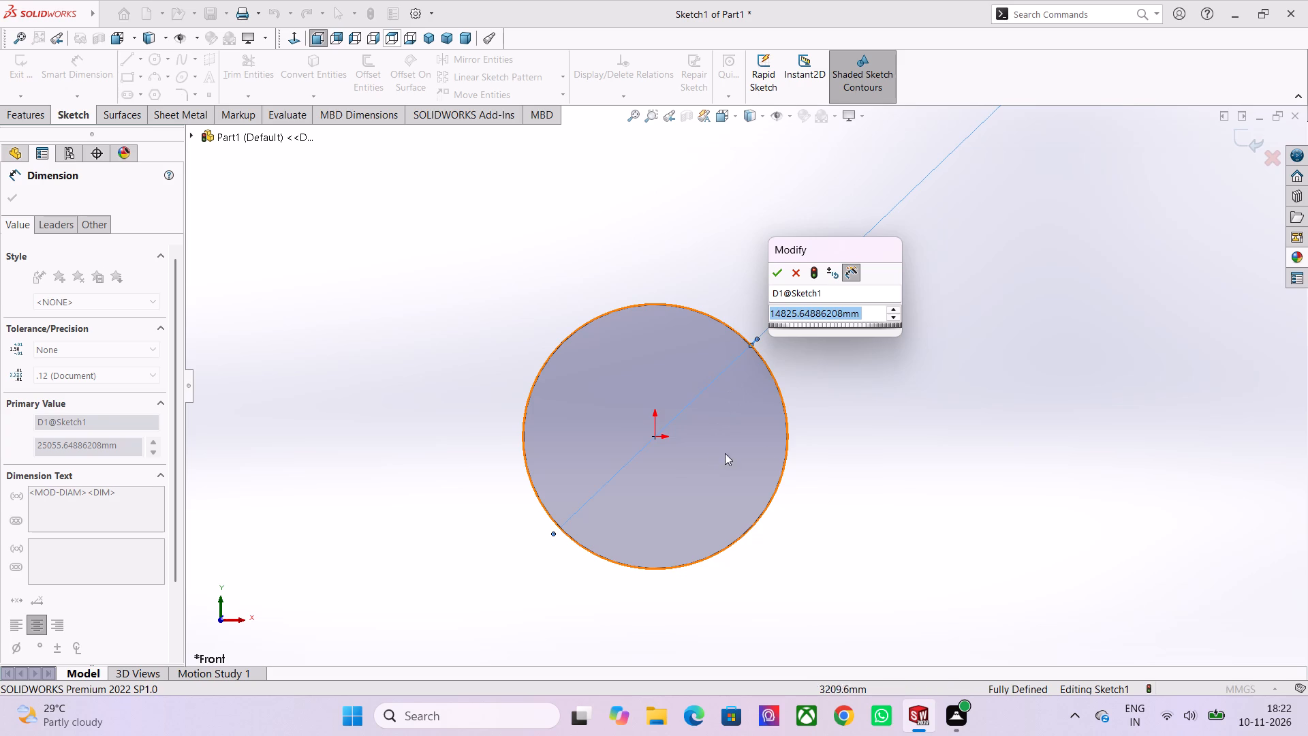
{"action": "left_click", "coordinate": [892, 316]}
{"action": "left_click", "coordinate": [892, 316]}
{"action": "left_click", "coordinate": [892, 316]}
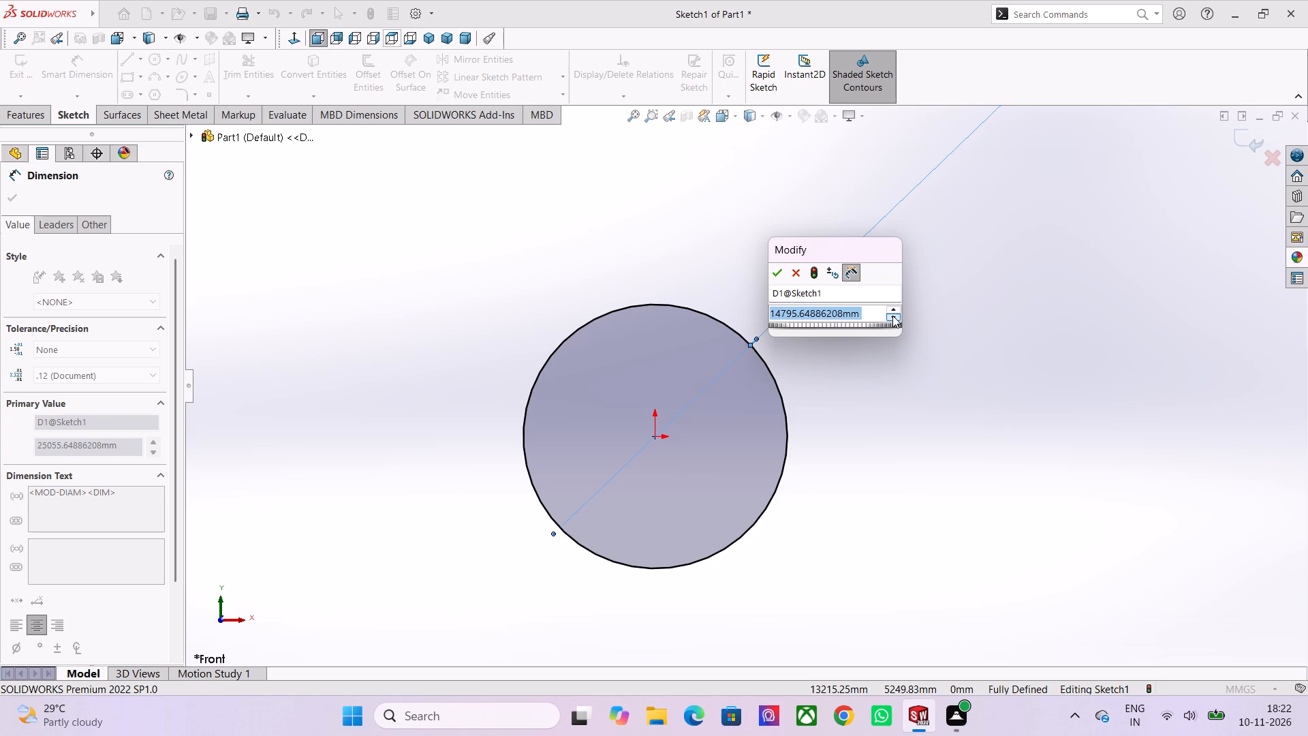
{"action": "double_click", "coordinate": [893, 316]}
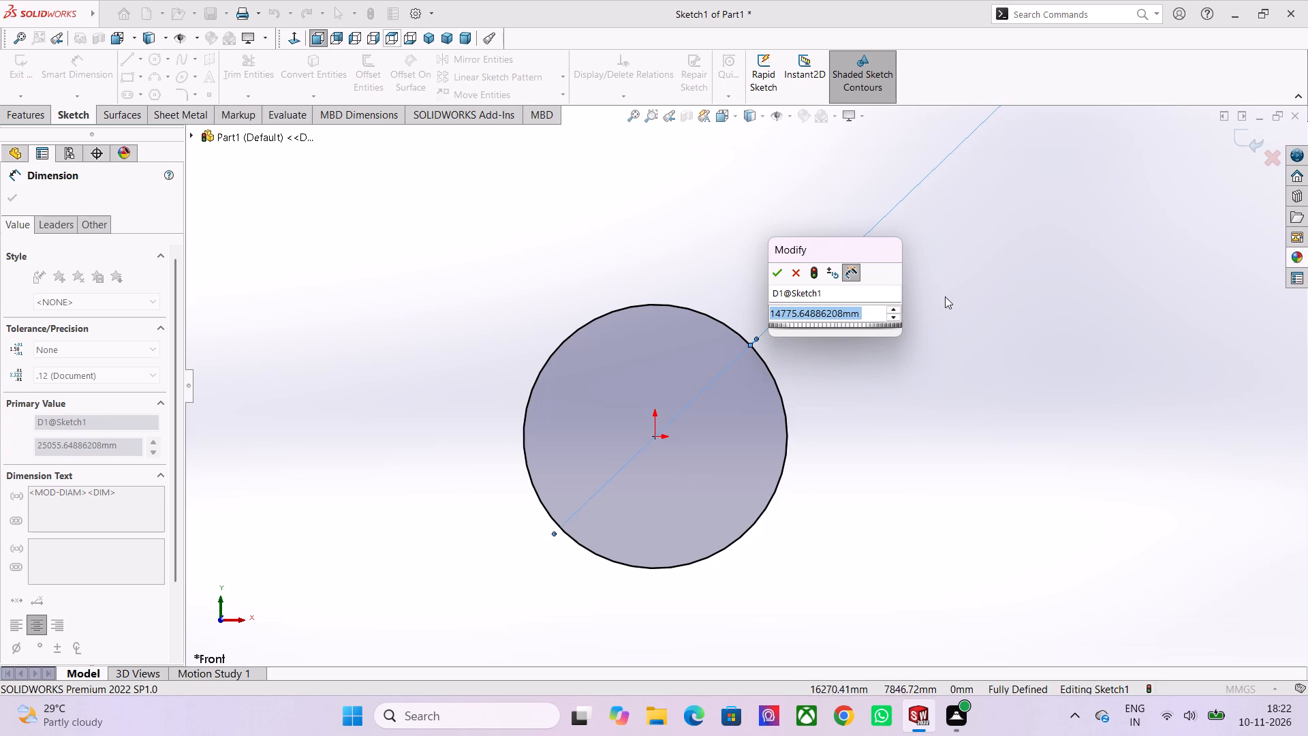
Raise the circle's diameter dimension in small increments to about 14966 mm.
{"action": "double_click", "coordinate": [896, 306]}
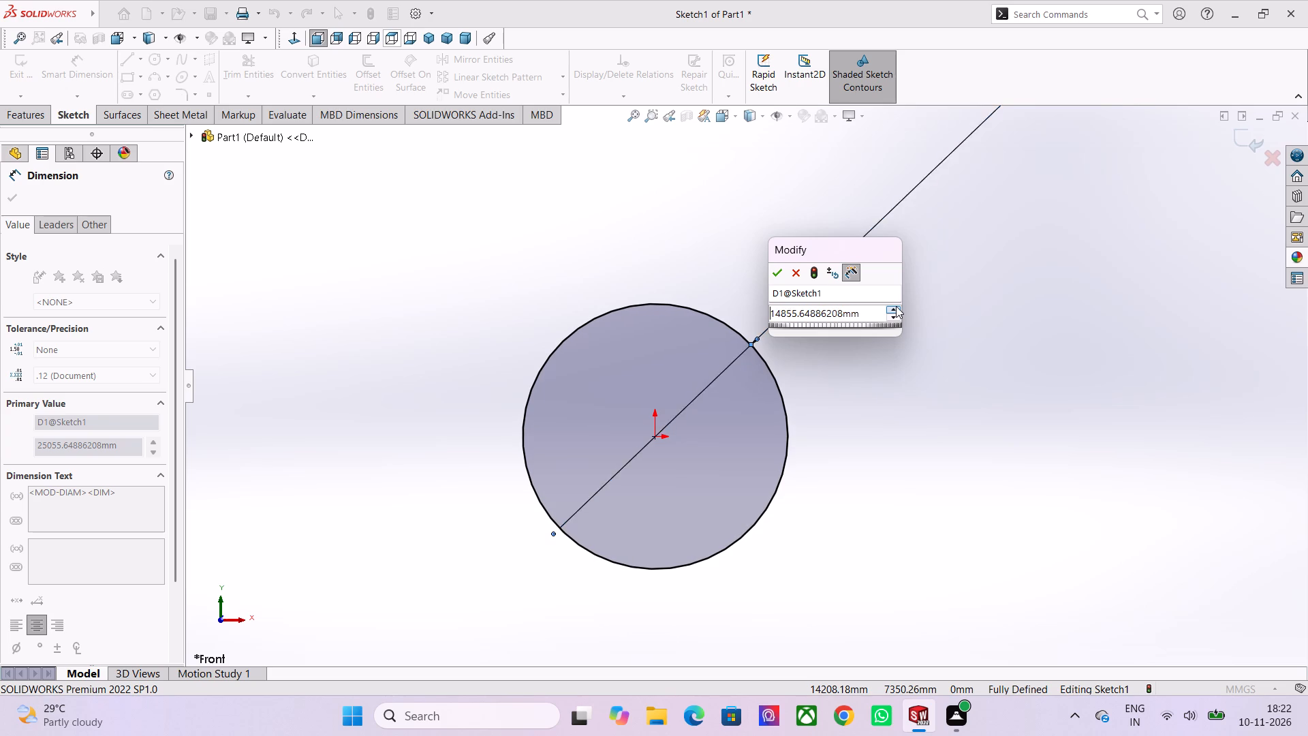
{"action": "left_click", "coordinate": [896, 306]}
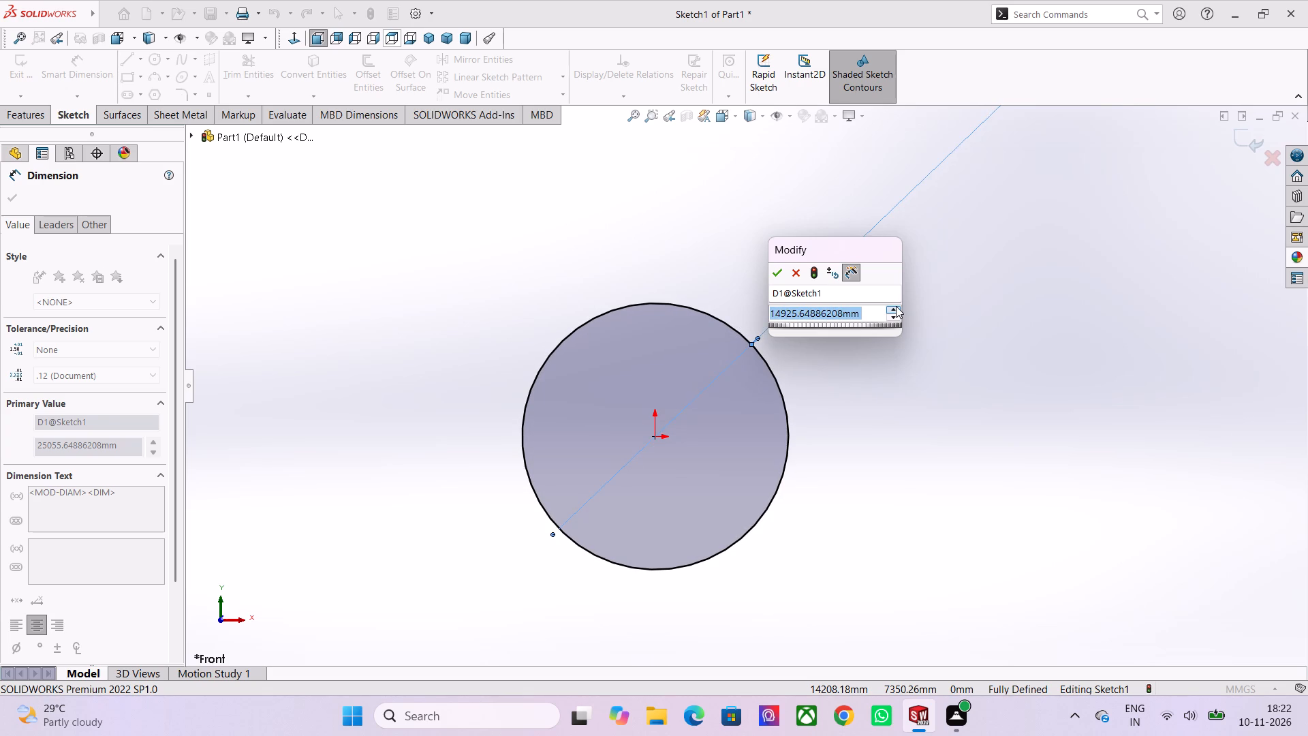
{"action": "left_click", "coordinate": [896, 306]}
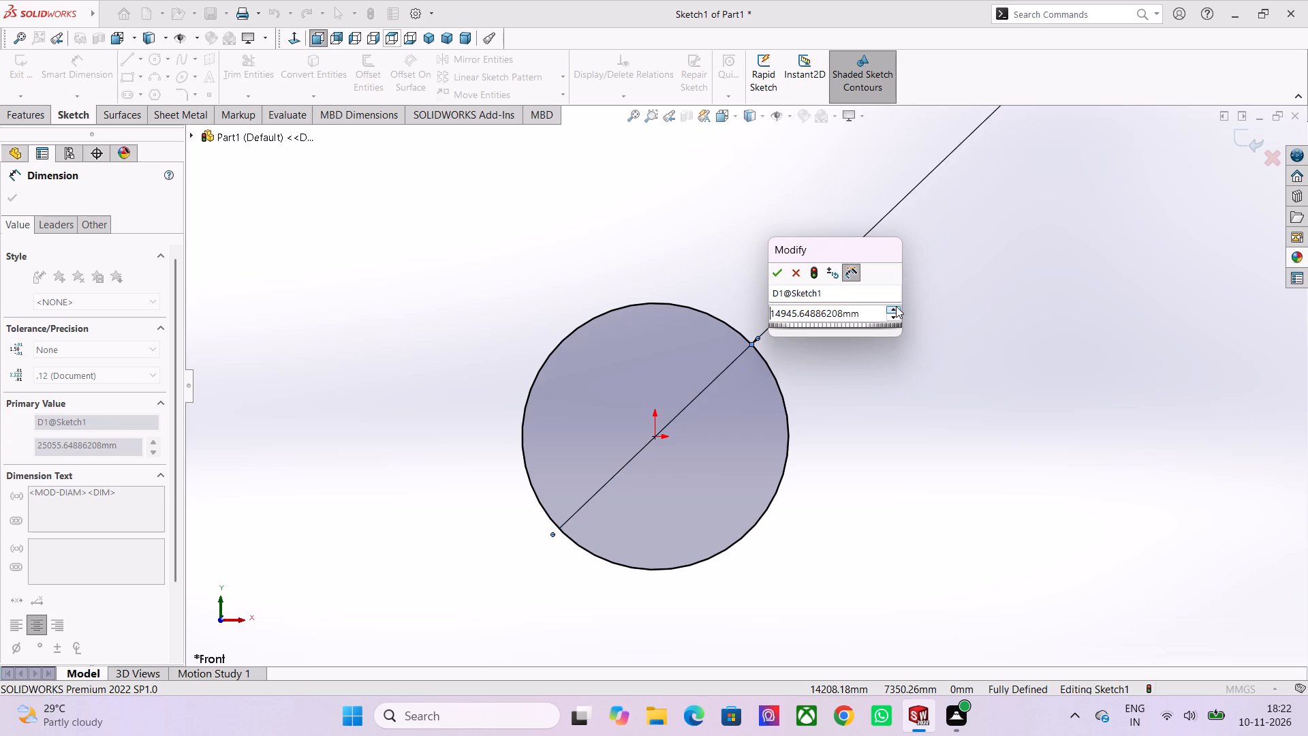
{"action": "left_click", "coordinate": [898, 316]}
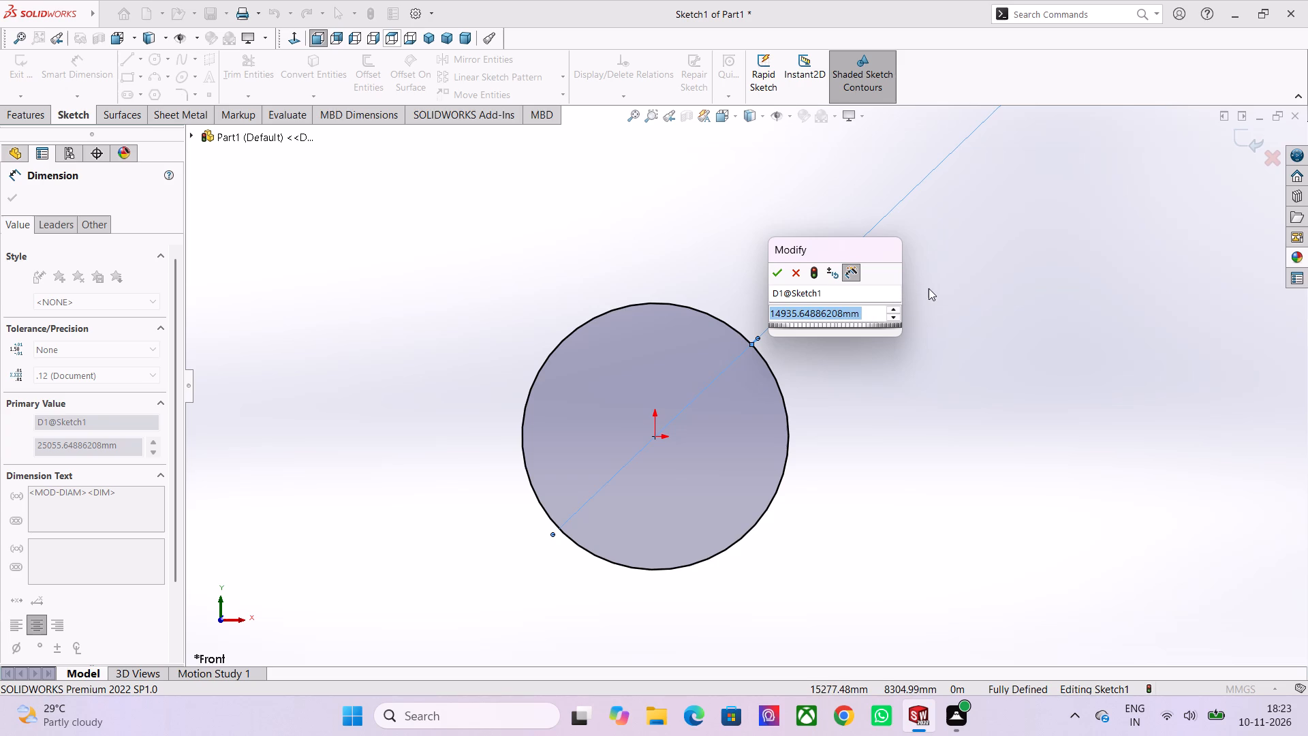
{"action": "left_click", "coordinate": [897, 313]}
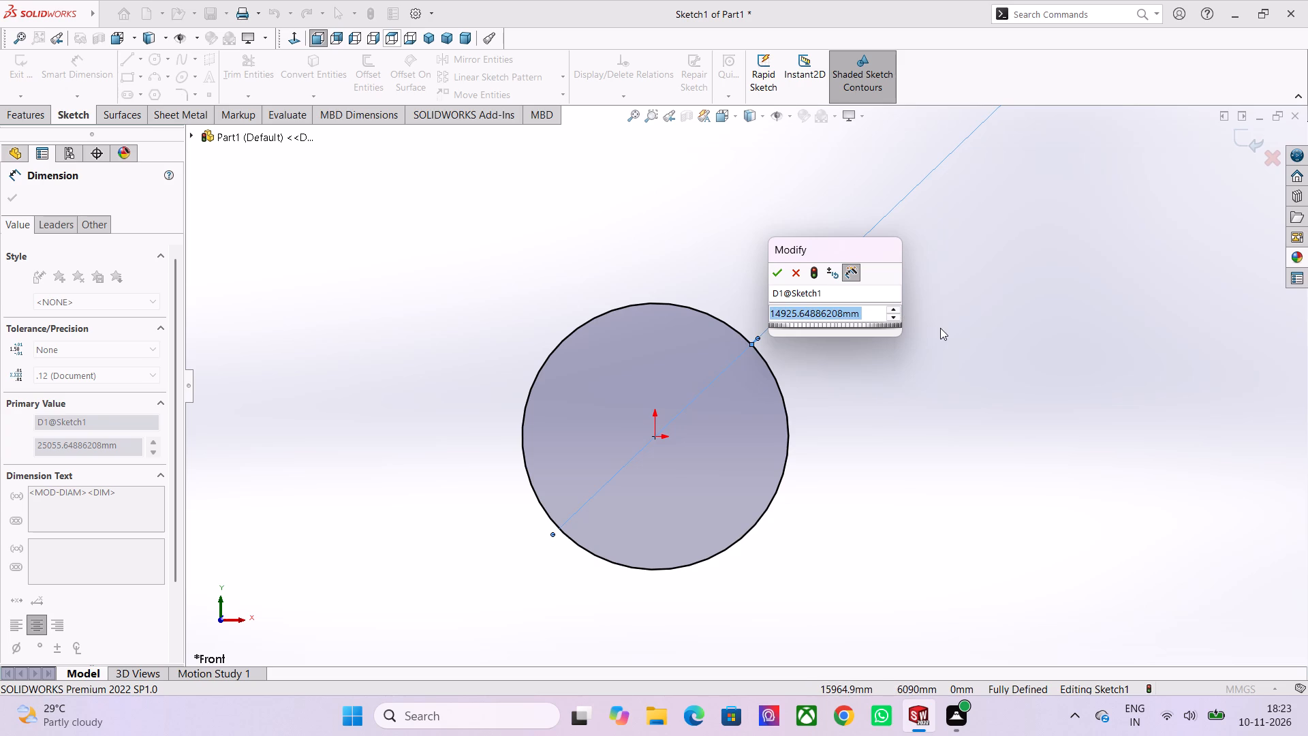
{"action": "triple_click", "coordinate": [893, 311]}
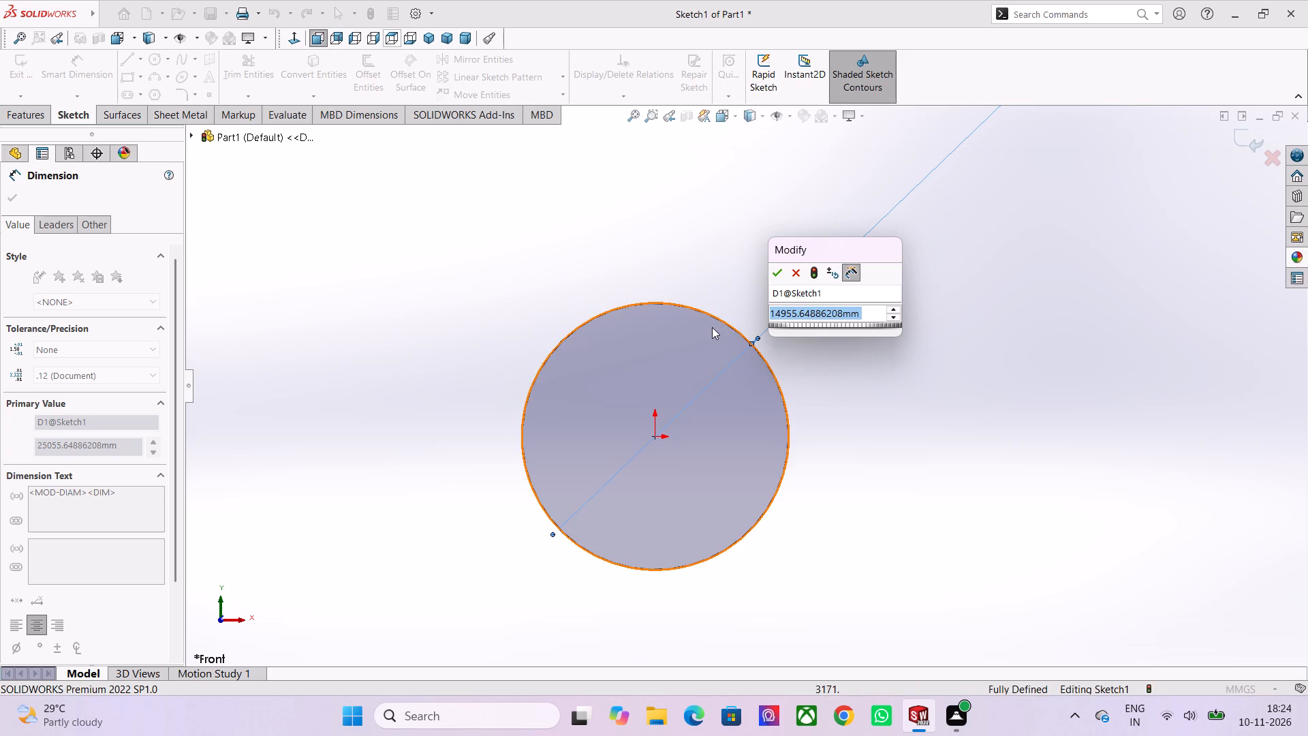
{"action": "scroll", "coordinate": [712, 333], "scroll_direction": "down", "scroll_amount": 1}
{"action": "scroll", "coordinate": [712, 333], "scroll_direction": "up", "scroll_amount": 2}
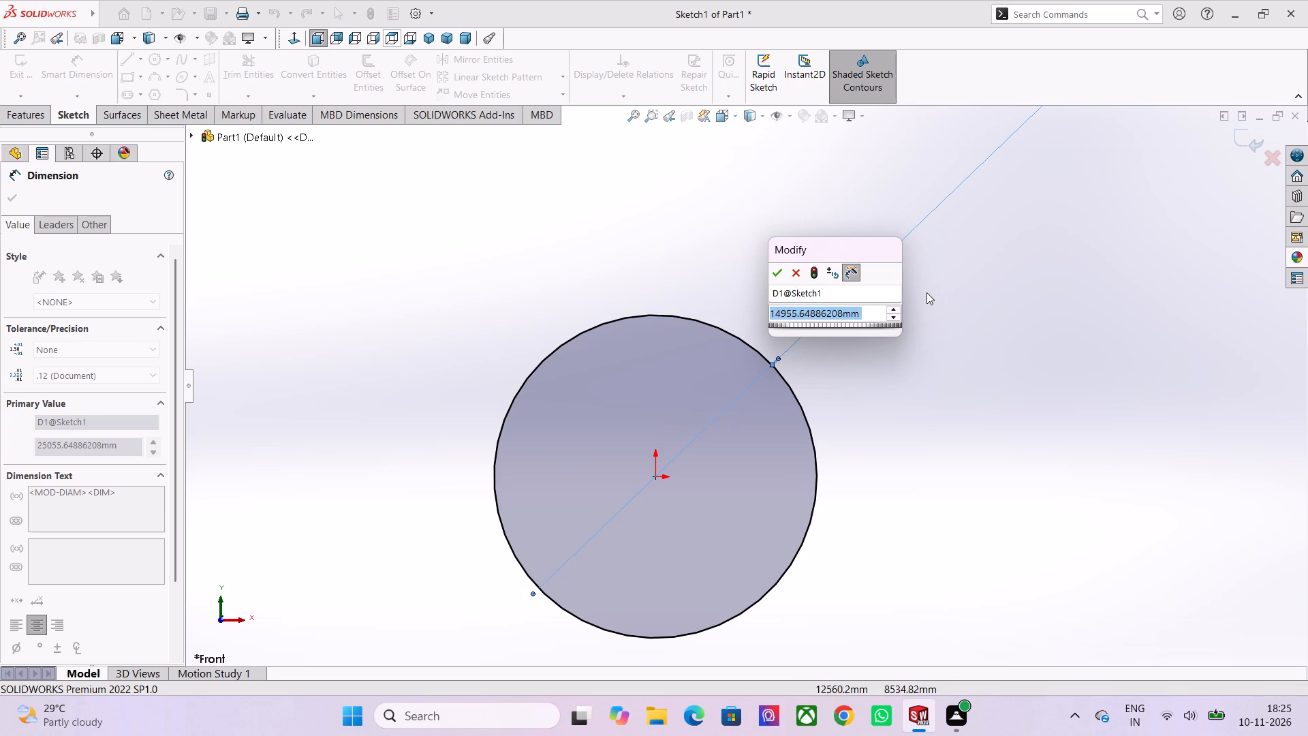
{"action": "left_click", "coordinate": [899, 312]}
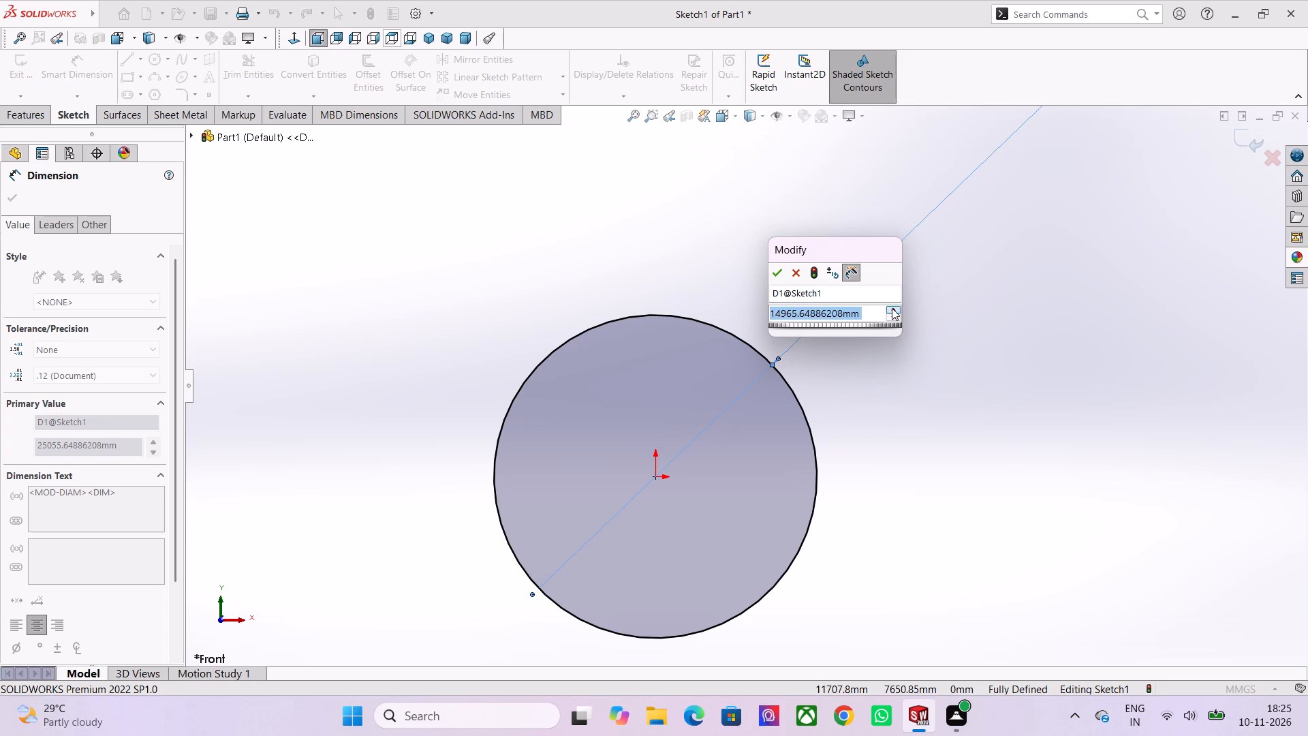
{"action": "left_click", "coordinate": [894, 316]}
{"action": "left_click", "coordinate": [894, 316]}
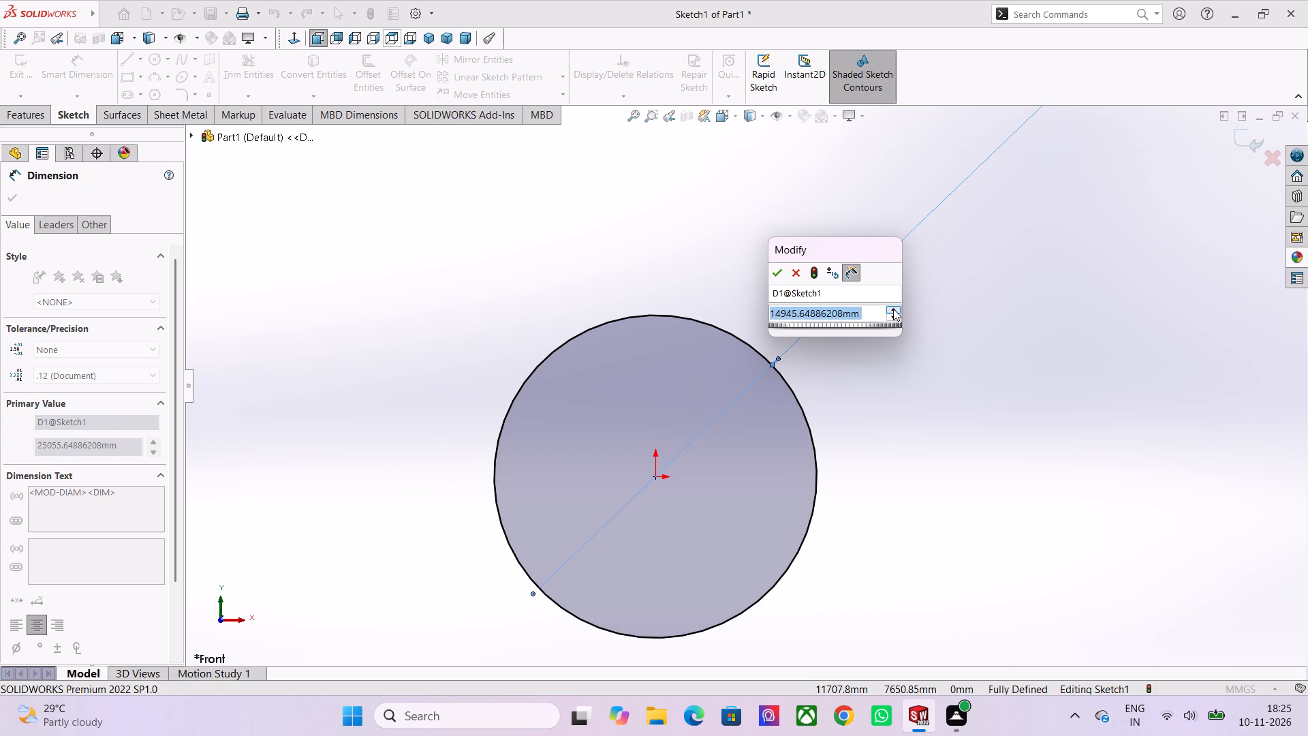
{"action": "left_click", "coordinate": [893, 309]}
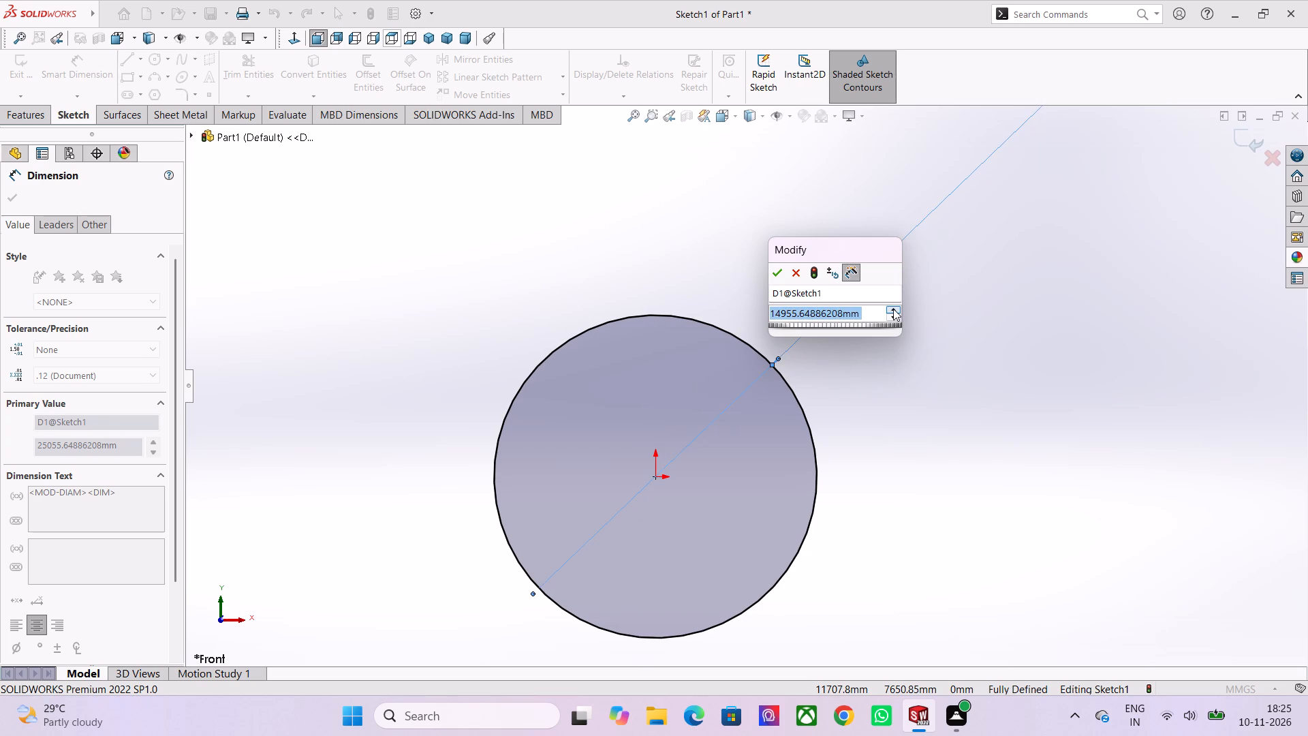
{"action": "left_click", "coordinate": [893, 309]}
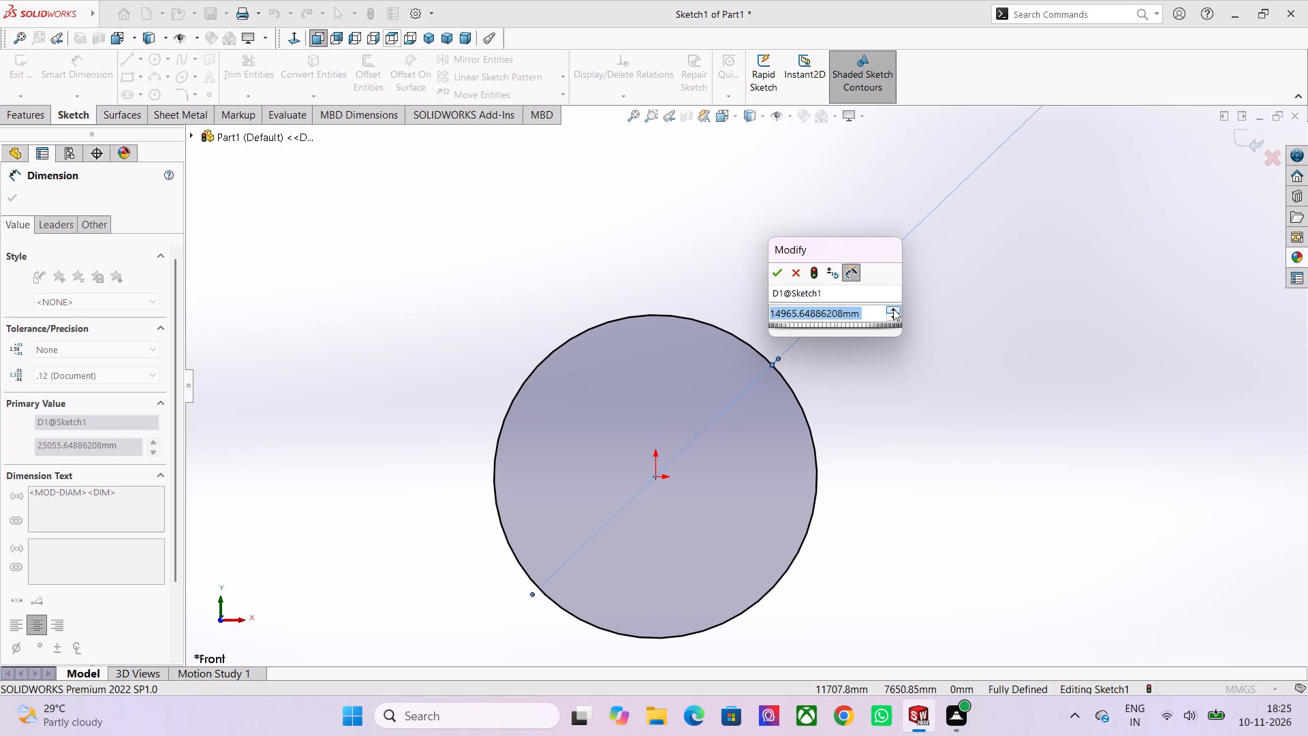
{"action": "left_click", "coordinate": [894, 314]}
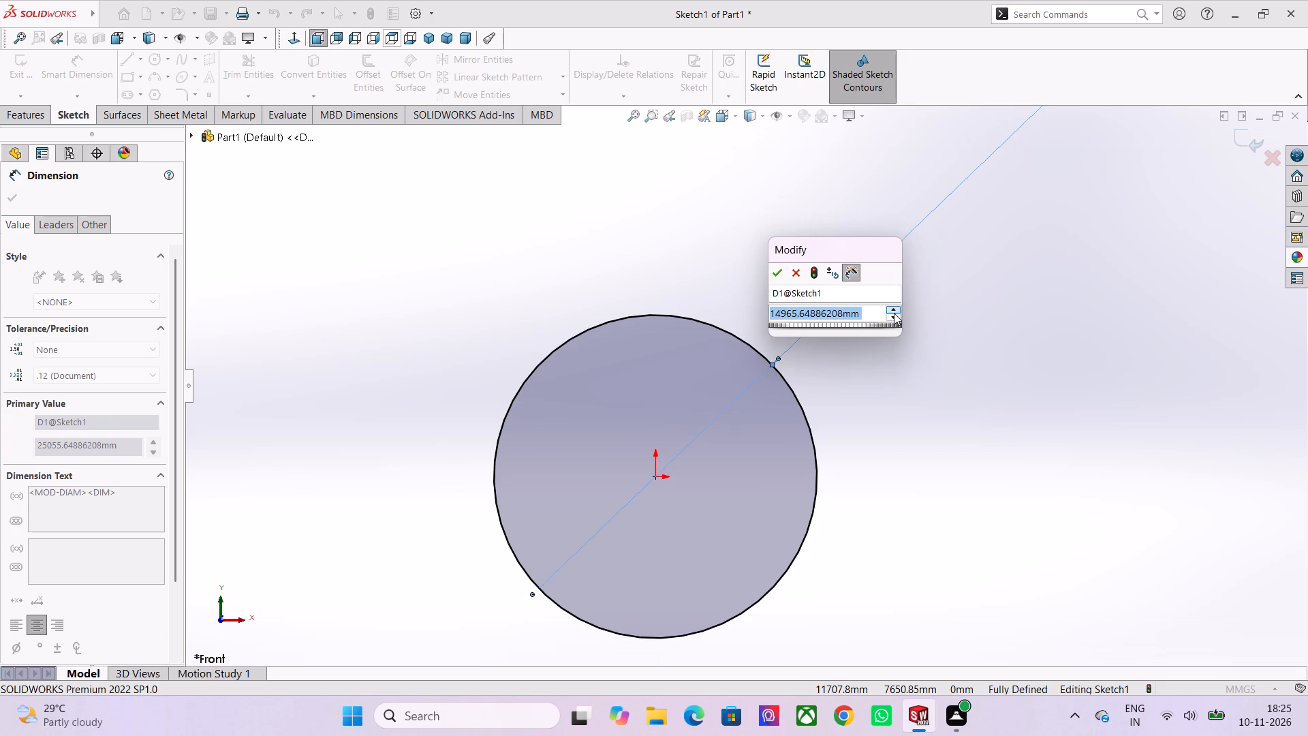
Reduce the circle's diameter dimension step by step to about 14686 mm.
{"action": "left_click", "coordinate": [894, 313]}
{"action": "double_click", "coordinate": [896, 318]}
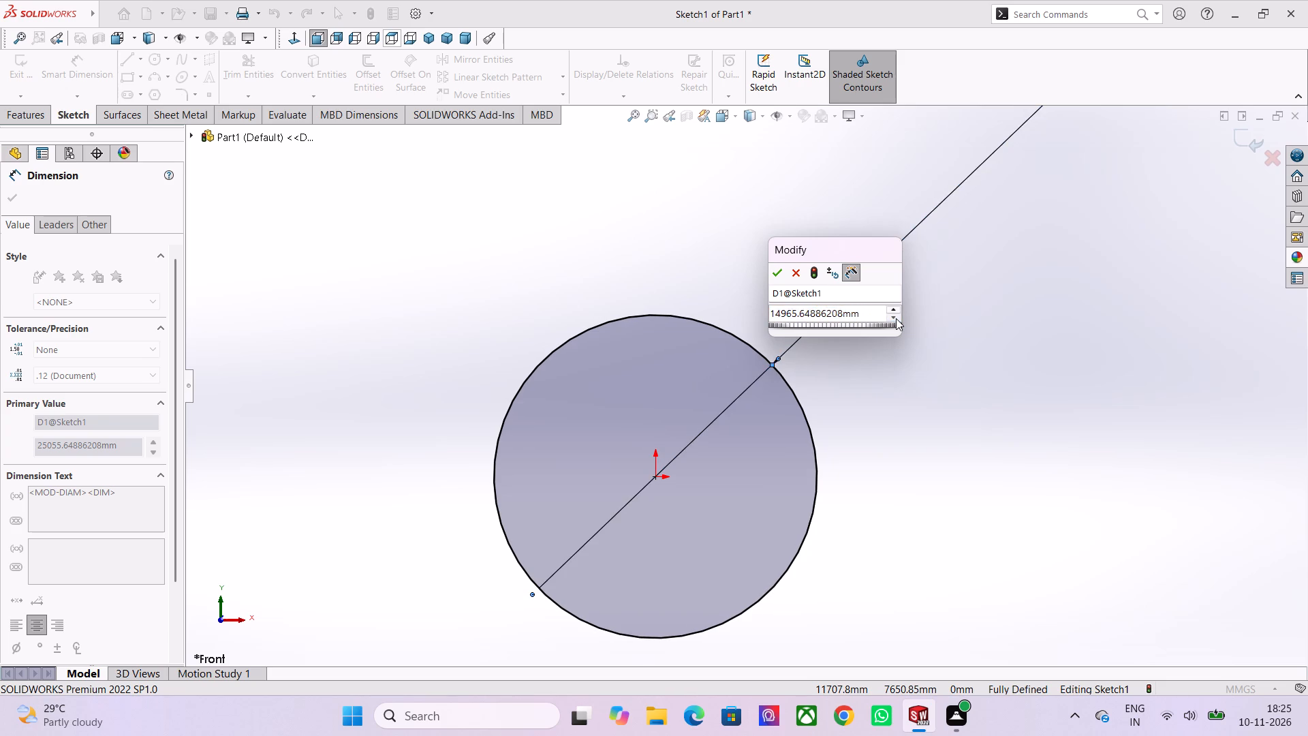
{"action": "triple_click", "coordinate": [896, 318]}
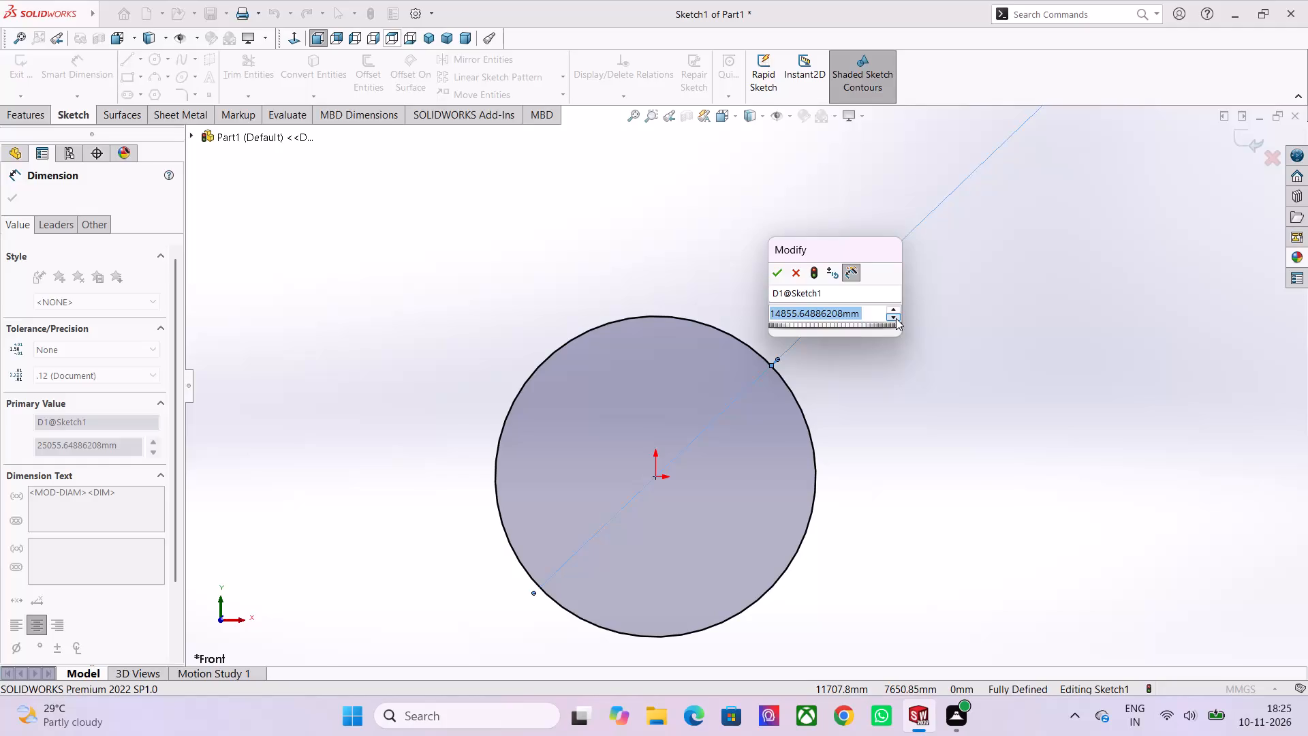
{"action": "left_click", "coordinate": [896, 318]}
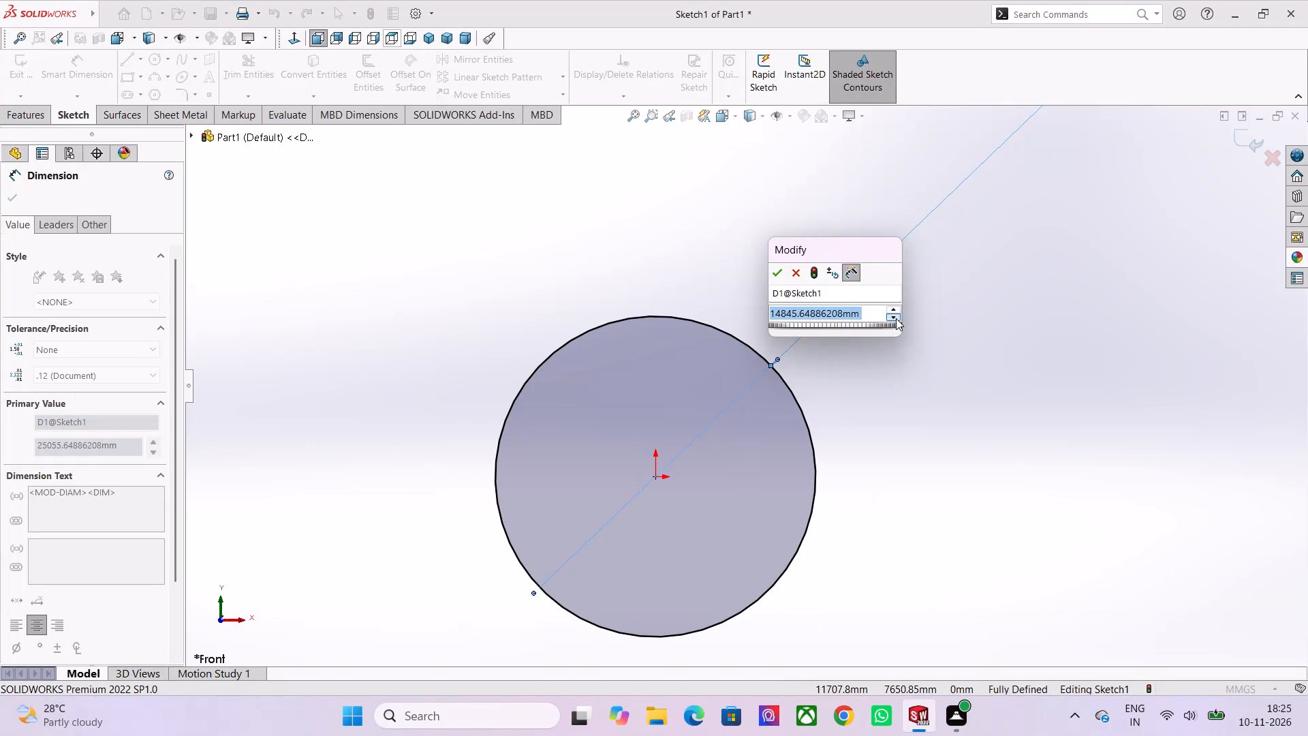
{"action": "triple_click", "coordinate": [896, 318]}
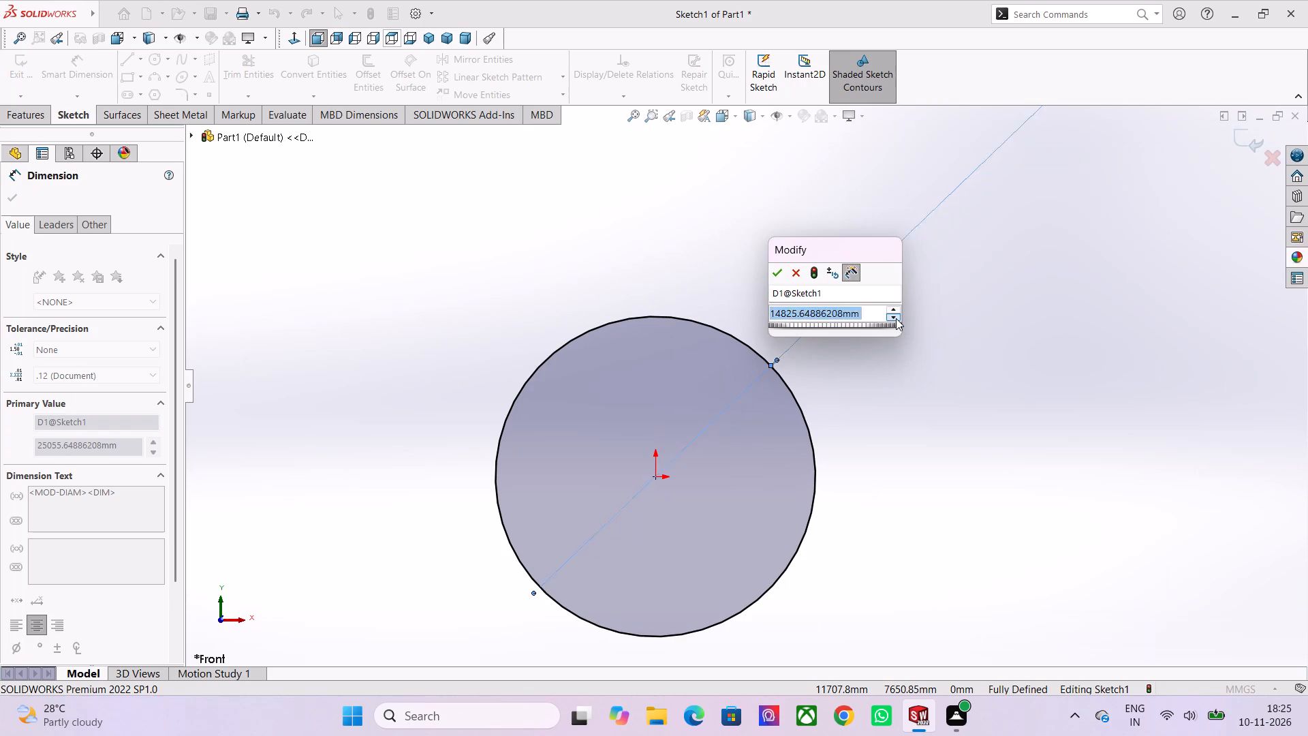
{"action": "left_click", "coordinate": [896, 318]}
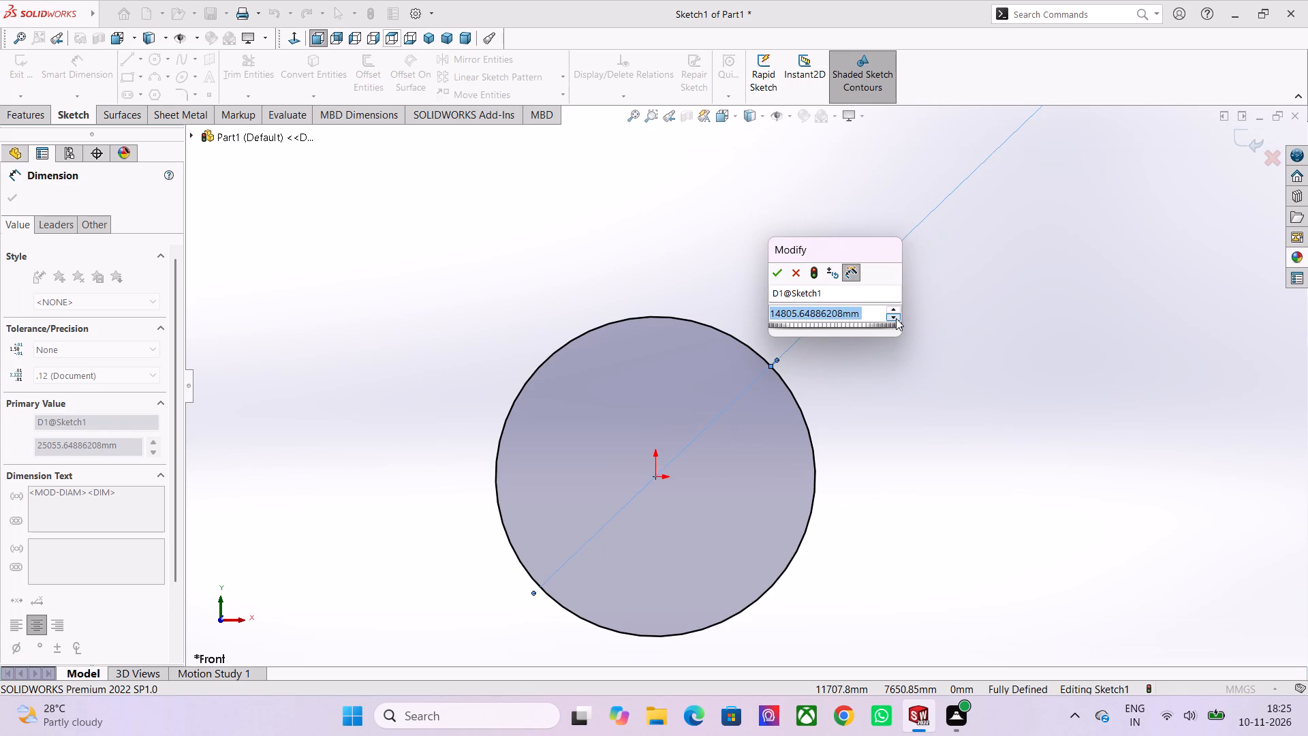
{"action": "double_click", "coordinate": [896, 318]}
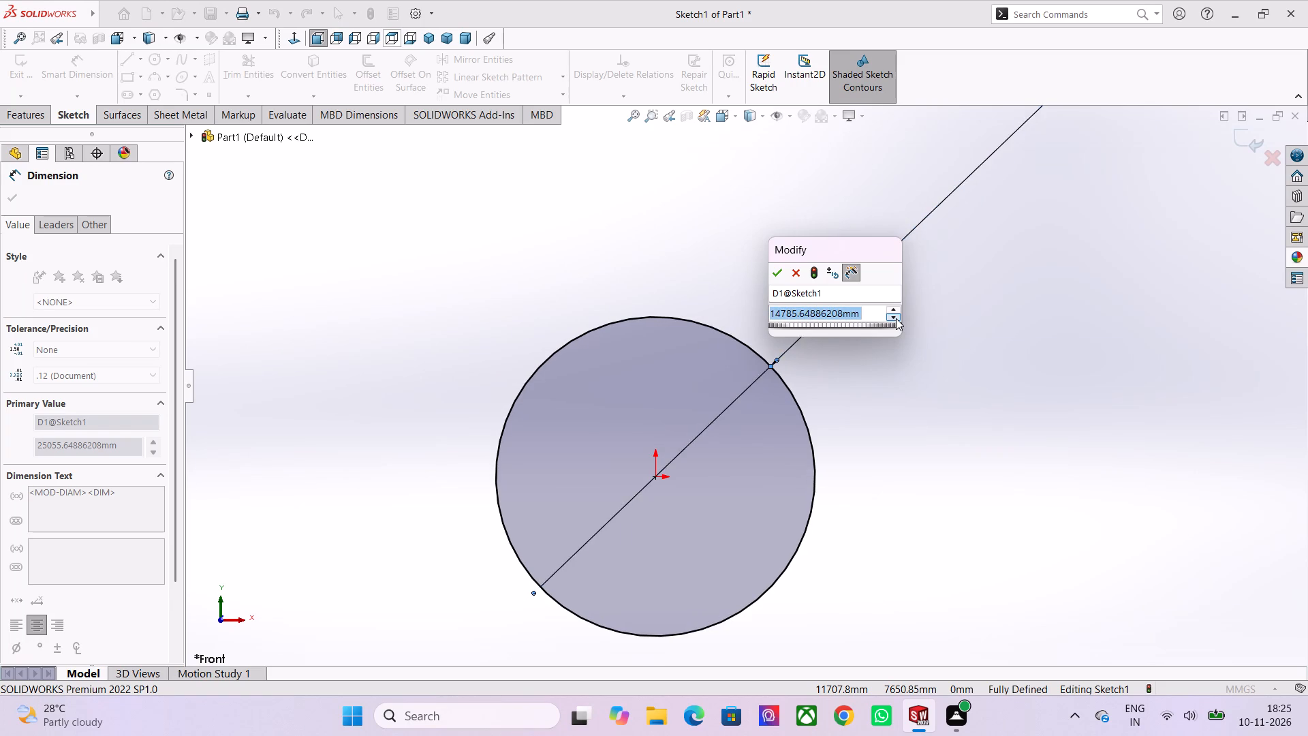
{"action": "left_click", "coordinate": [896, 318]}
{"action": "double_click", "coordinate": [896, 318]}
{"action": "triple_click", "coordinate": [896, 318]}
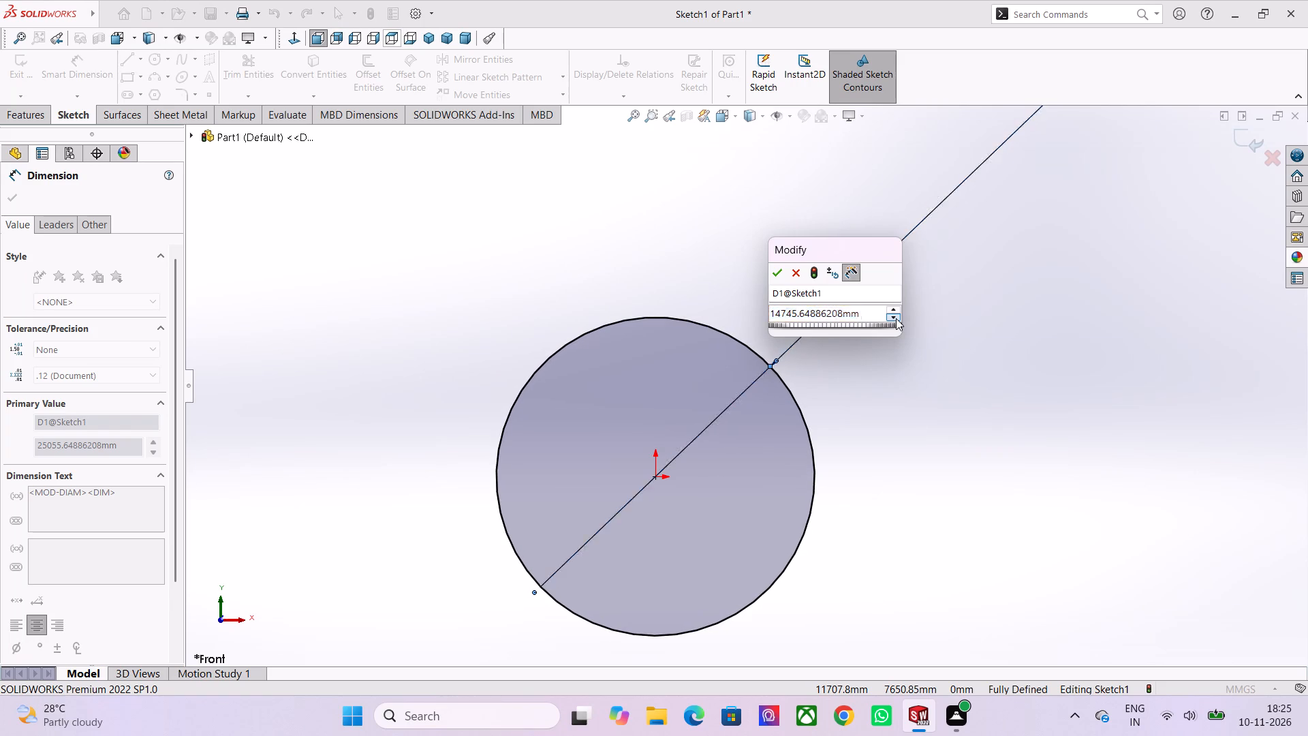
{"action": "triple_click", "coordinate": [896, 318]}
{"action": "left_click", "coordinate": [896, 318]}
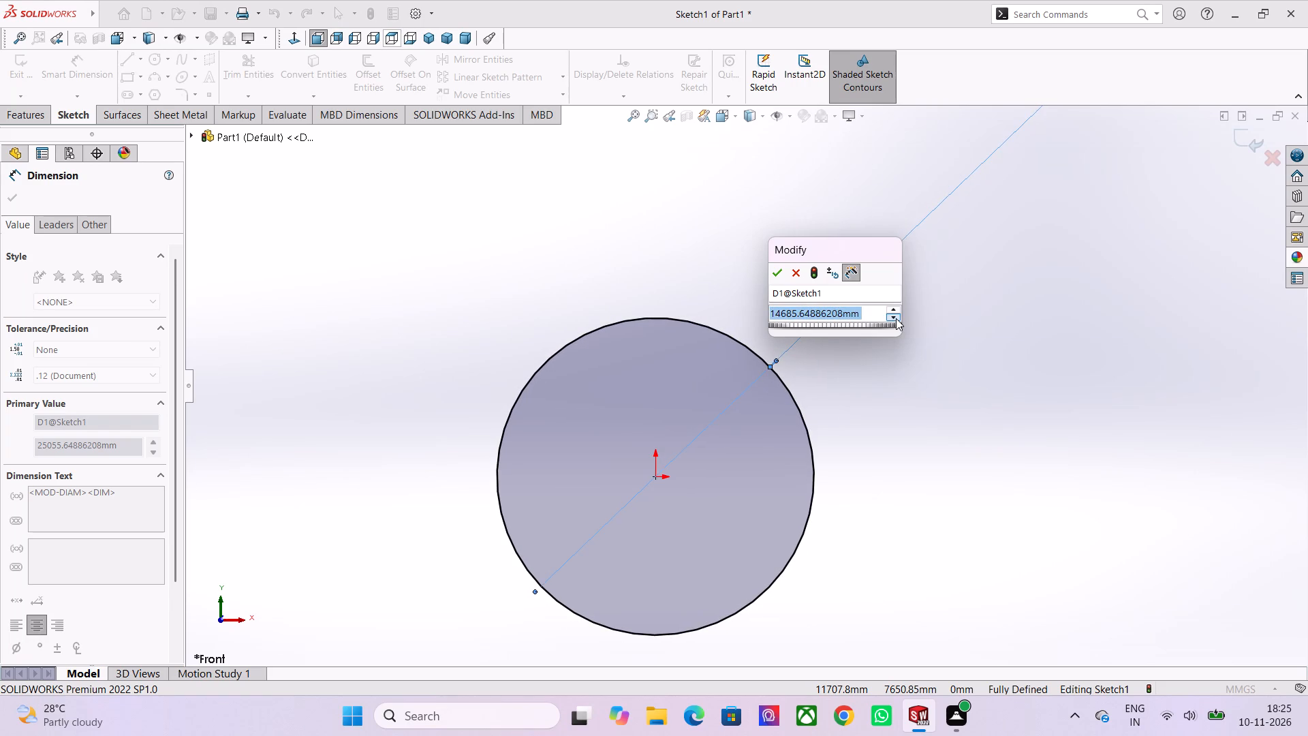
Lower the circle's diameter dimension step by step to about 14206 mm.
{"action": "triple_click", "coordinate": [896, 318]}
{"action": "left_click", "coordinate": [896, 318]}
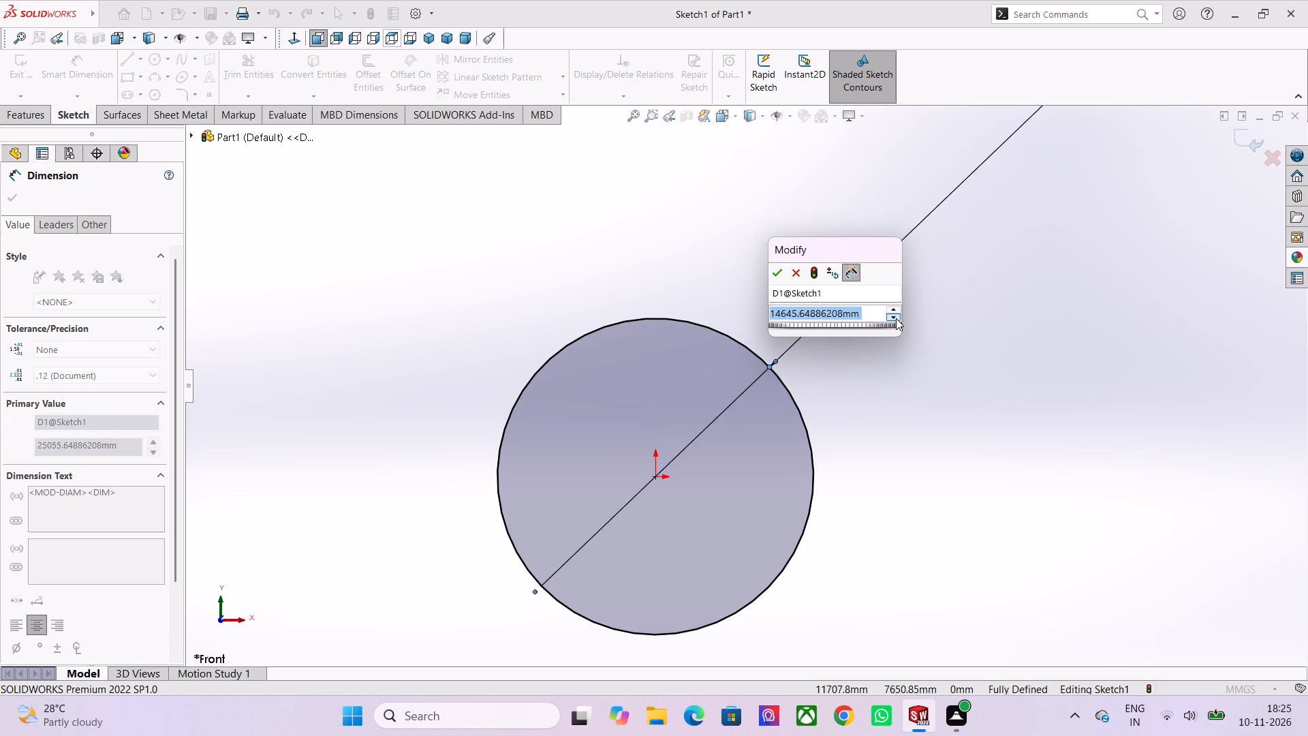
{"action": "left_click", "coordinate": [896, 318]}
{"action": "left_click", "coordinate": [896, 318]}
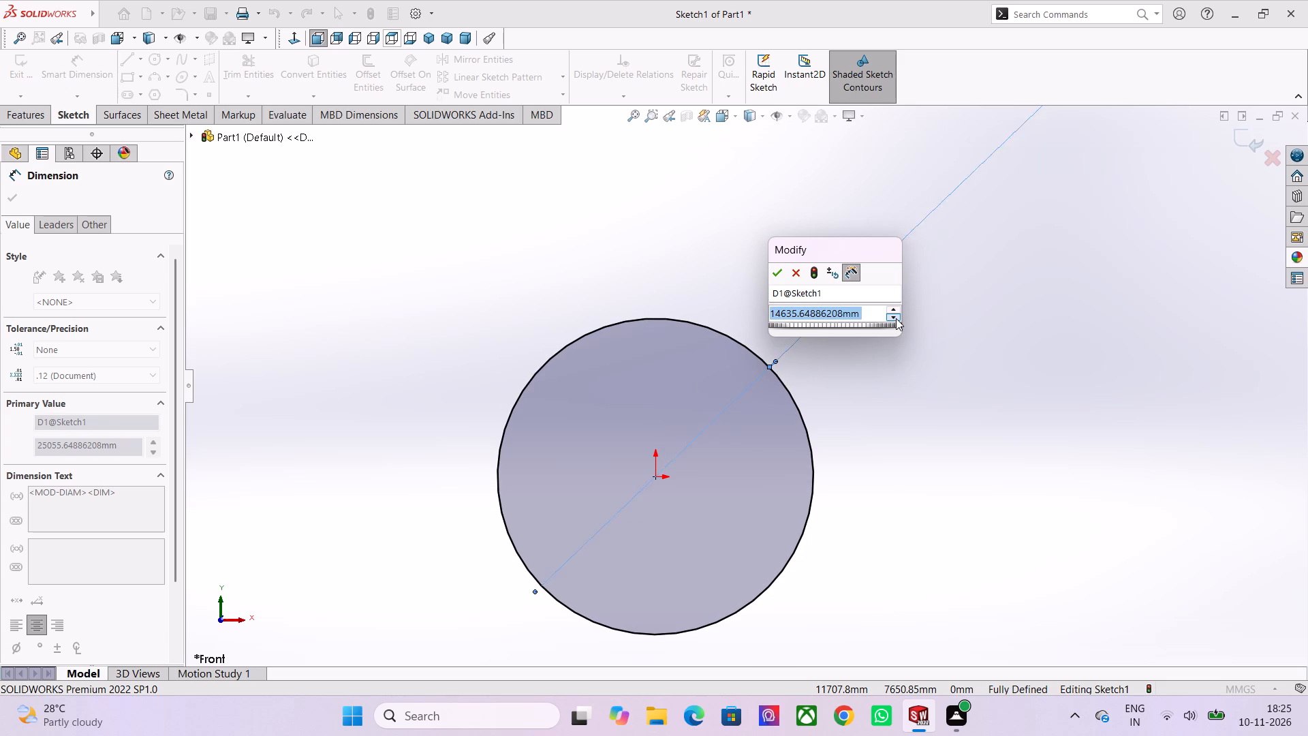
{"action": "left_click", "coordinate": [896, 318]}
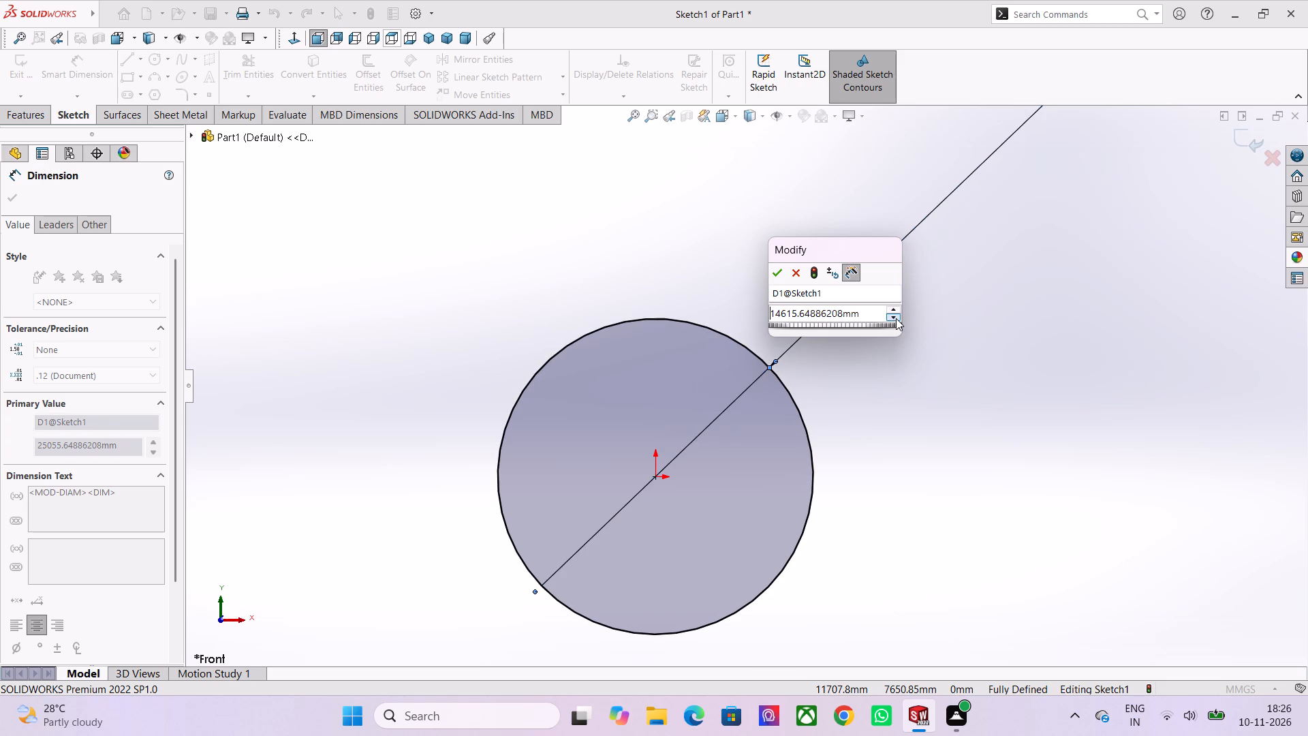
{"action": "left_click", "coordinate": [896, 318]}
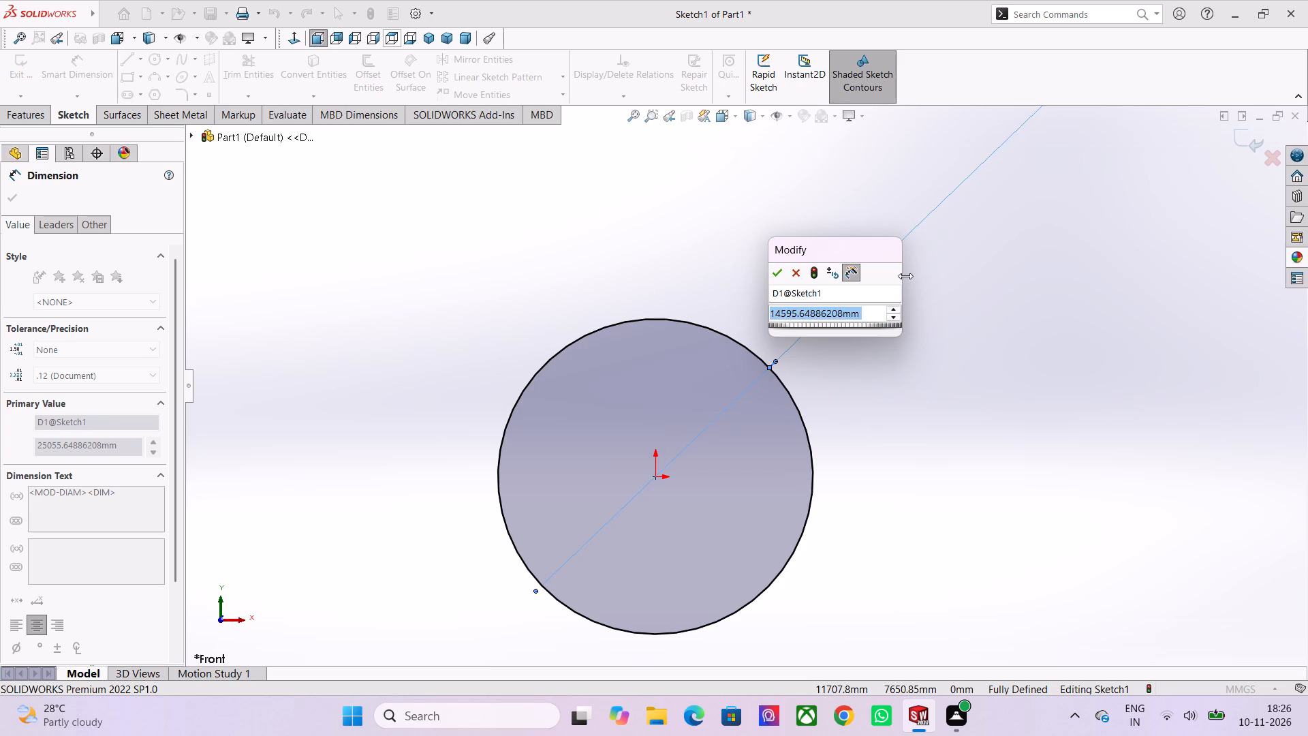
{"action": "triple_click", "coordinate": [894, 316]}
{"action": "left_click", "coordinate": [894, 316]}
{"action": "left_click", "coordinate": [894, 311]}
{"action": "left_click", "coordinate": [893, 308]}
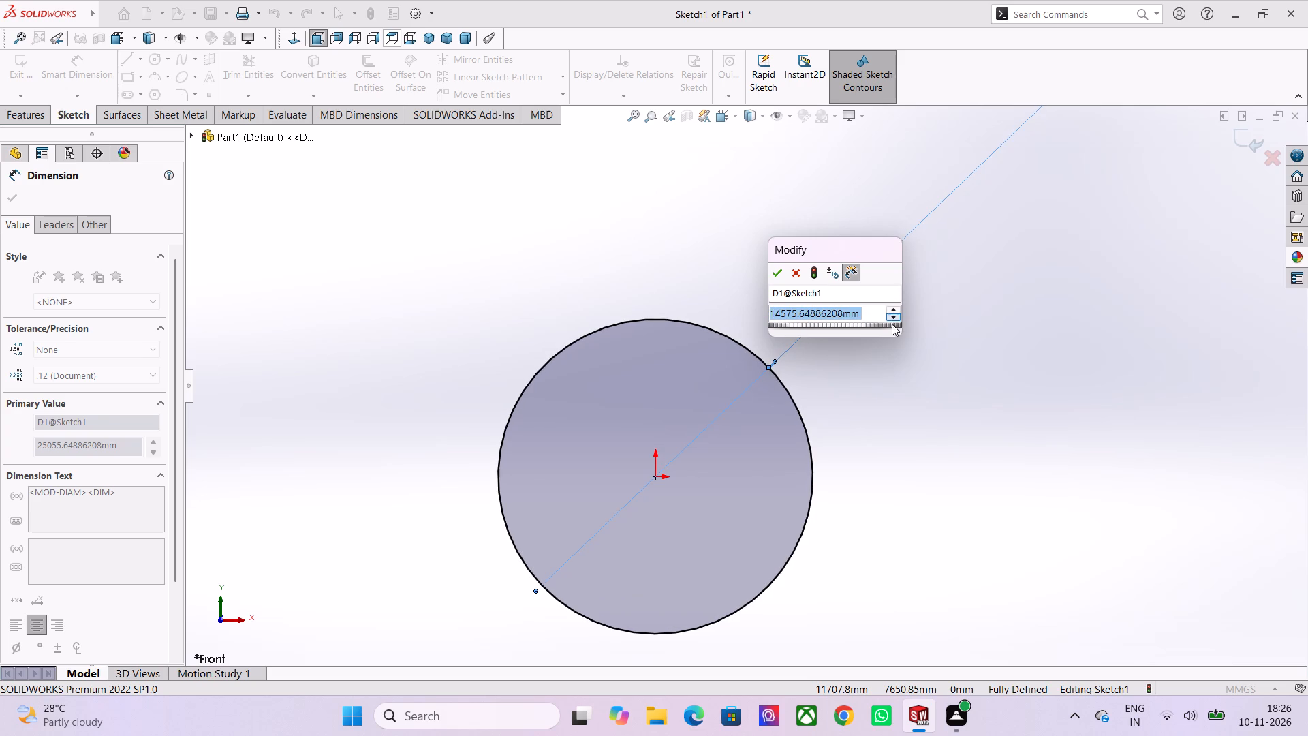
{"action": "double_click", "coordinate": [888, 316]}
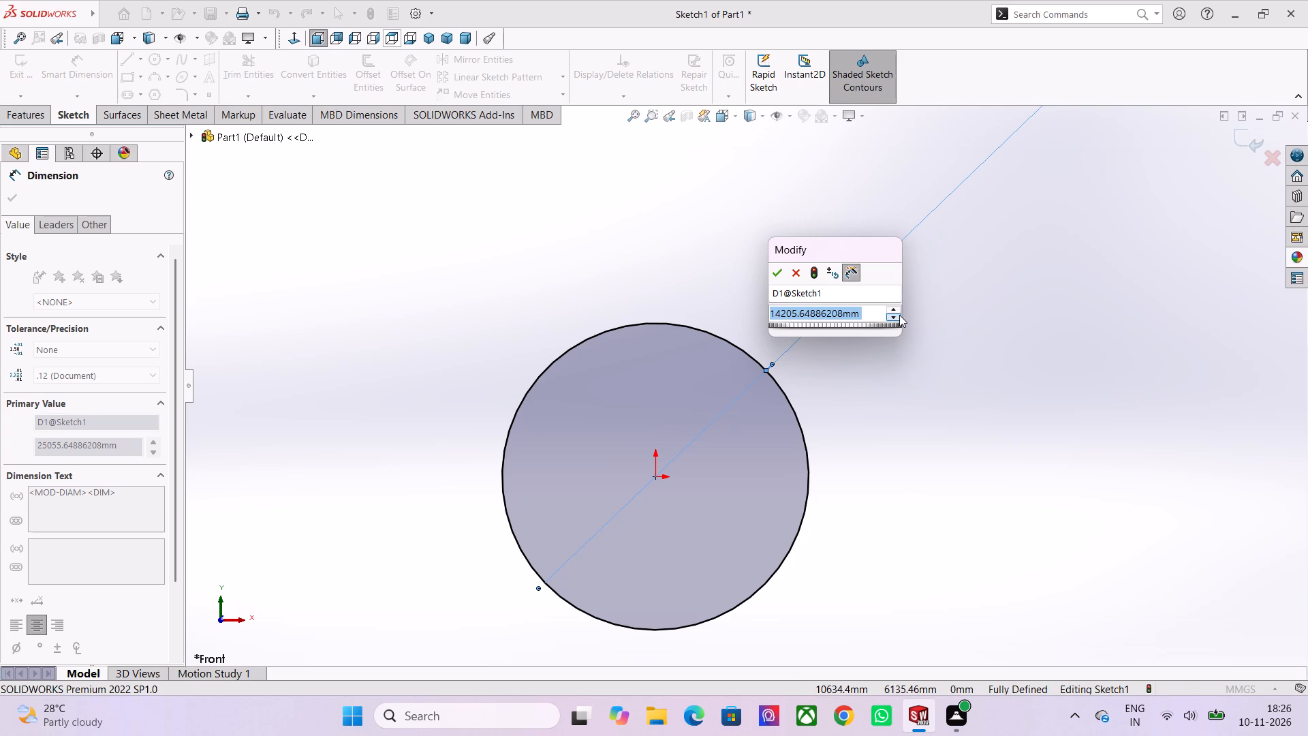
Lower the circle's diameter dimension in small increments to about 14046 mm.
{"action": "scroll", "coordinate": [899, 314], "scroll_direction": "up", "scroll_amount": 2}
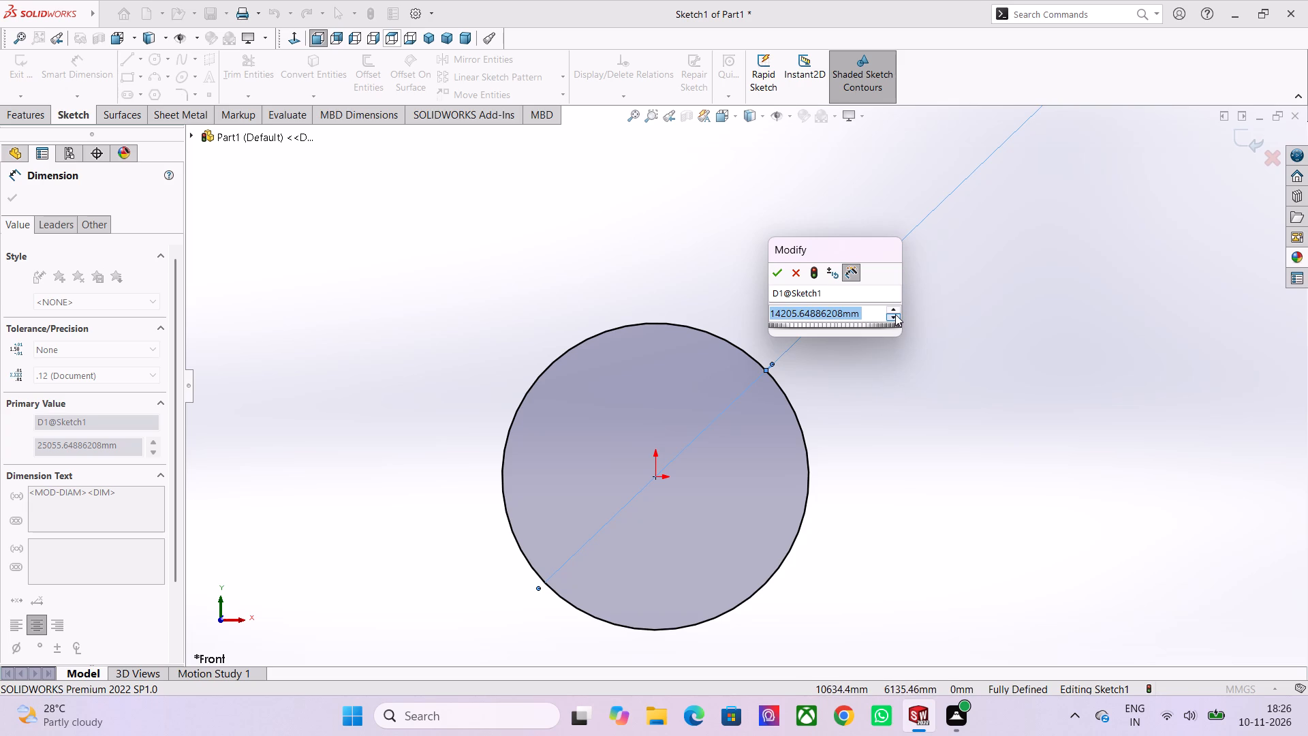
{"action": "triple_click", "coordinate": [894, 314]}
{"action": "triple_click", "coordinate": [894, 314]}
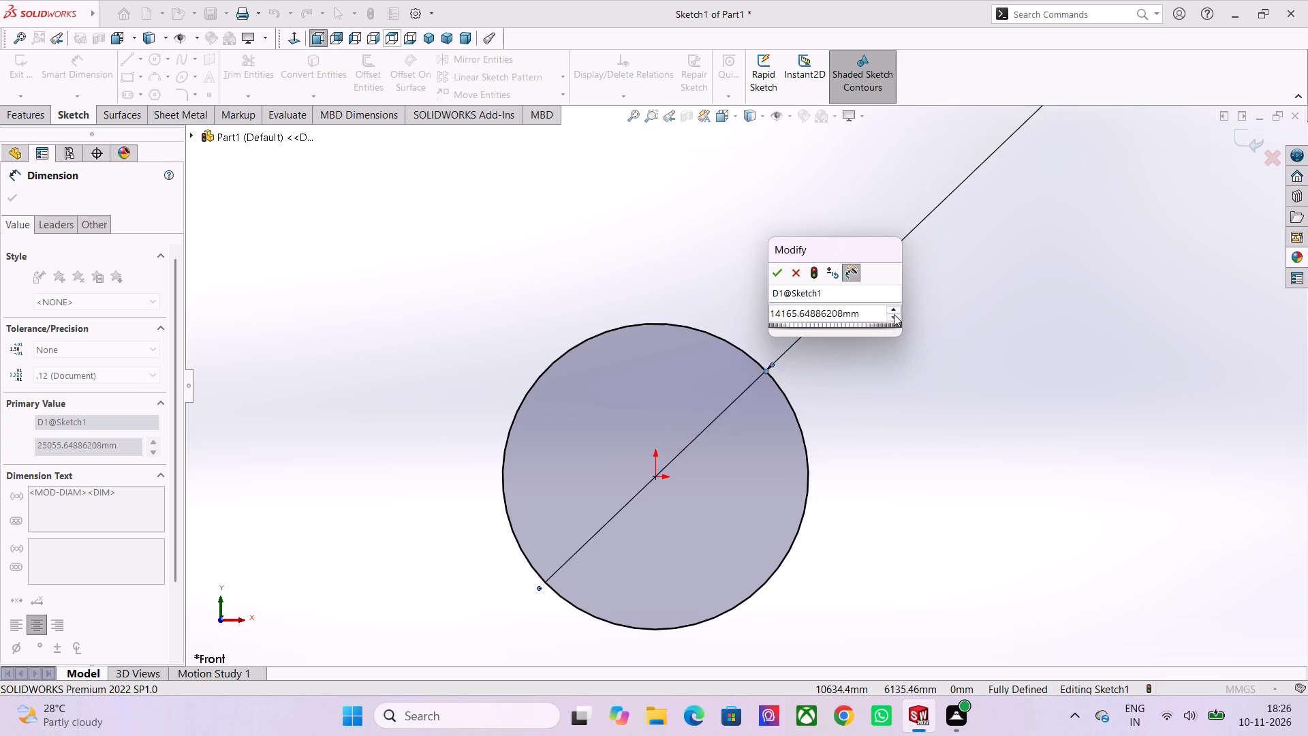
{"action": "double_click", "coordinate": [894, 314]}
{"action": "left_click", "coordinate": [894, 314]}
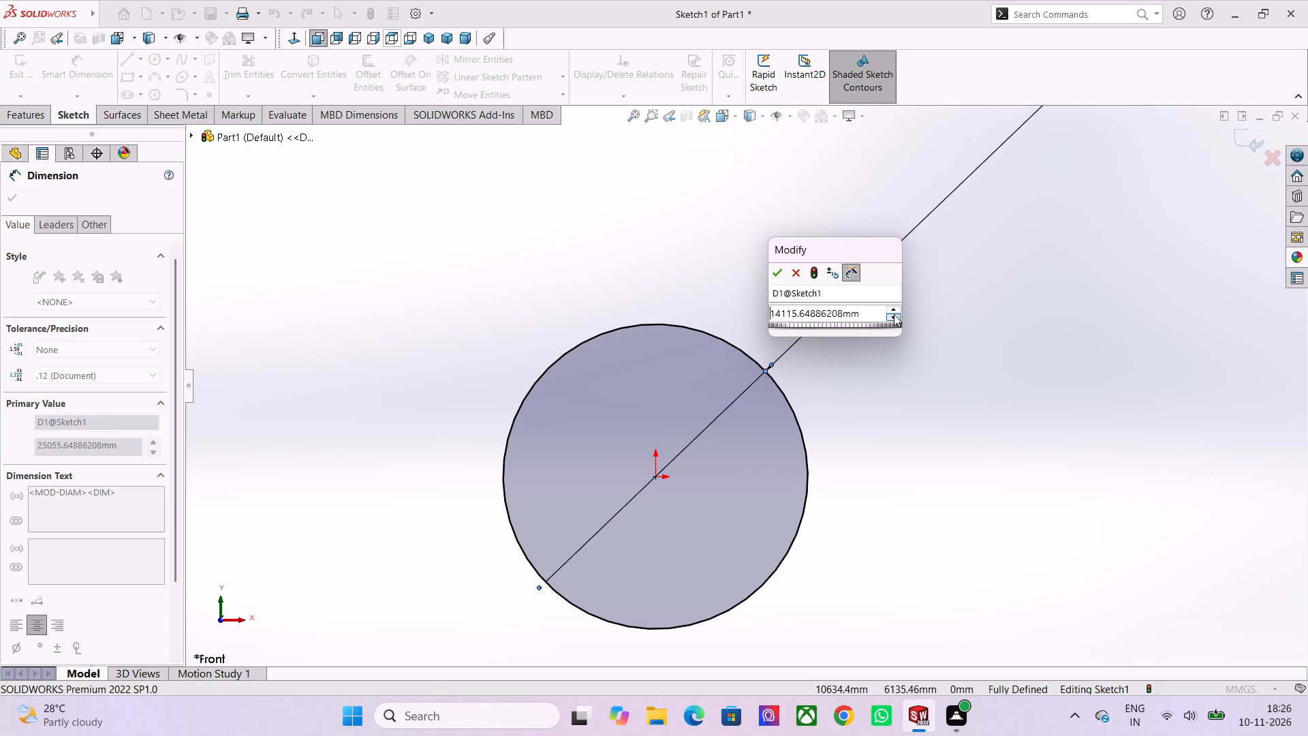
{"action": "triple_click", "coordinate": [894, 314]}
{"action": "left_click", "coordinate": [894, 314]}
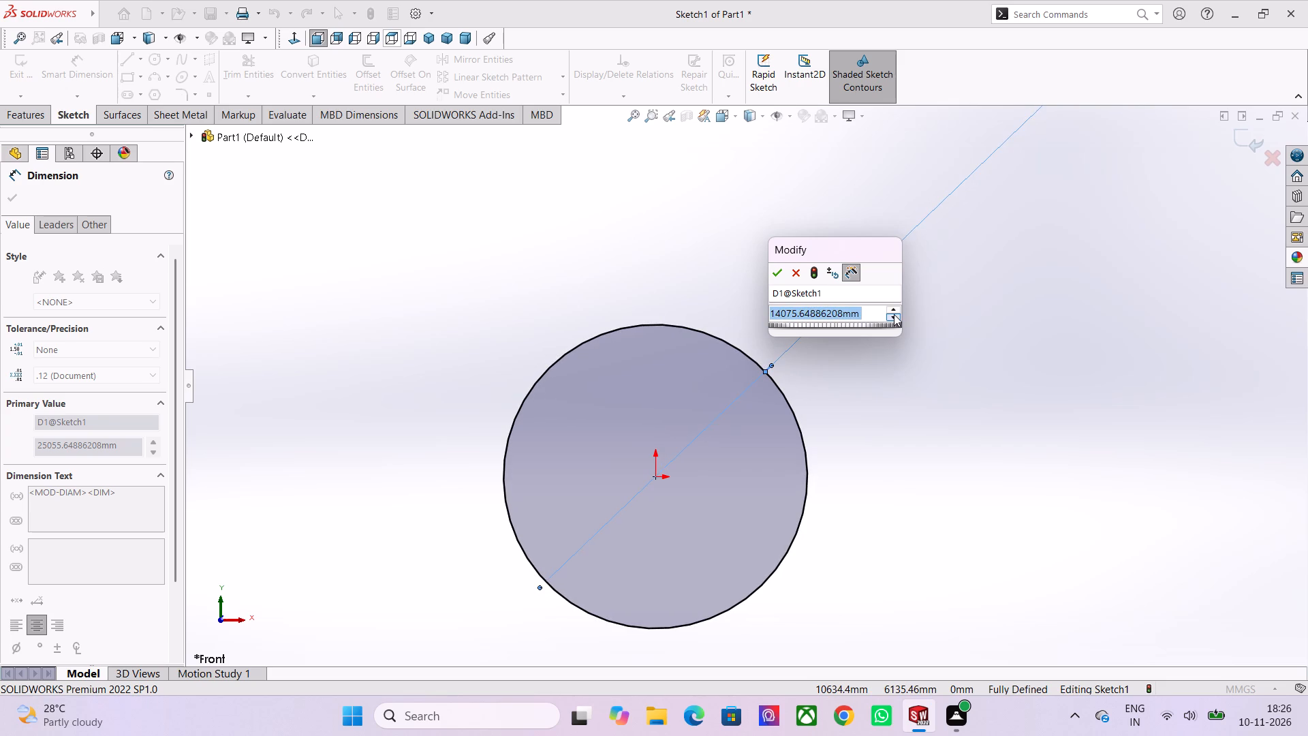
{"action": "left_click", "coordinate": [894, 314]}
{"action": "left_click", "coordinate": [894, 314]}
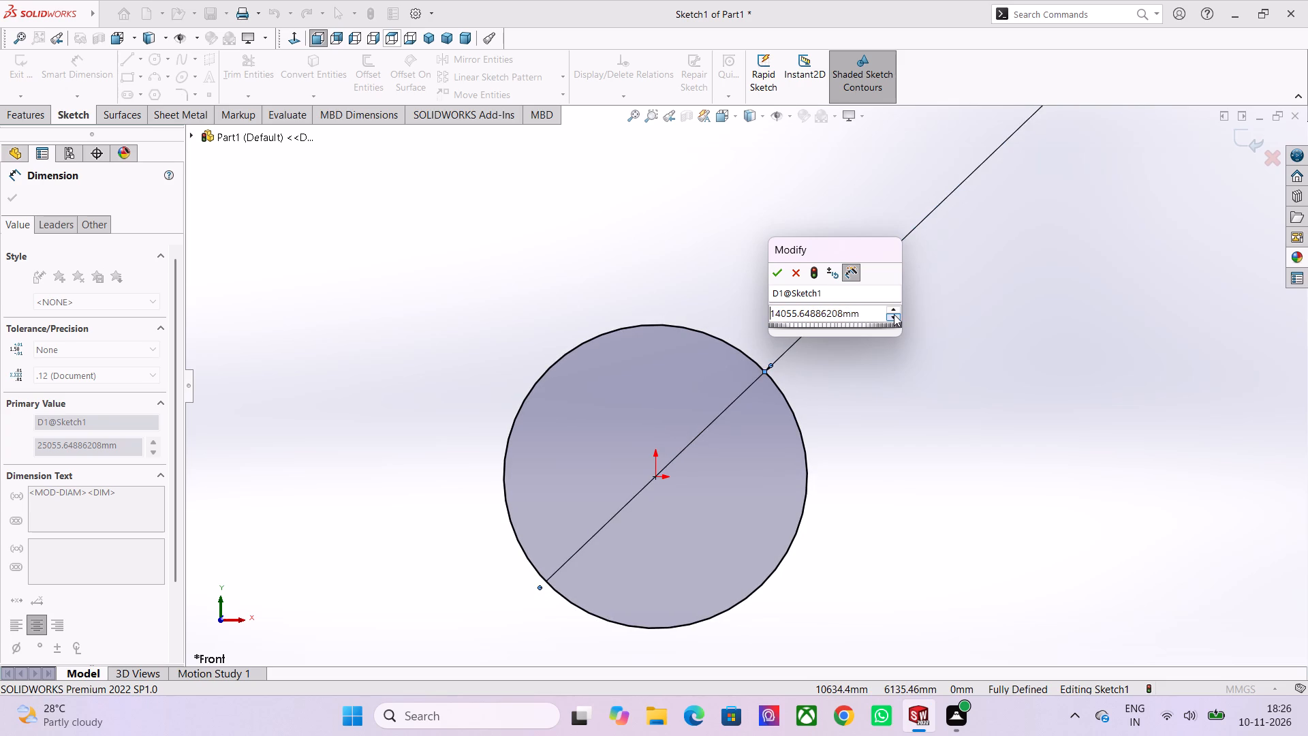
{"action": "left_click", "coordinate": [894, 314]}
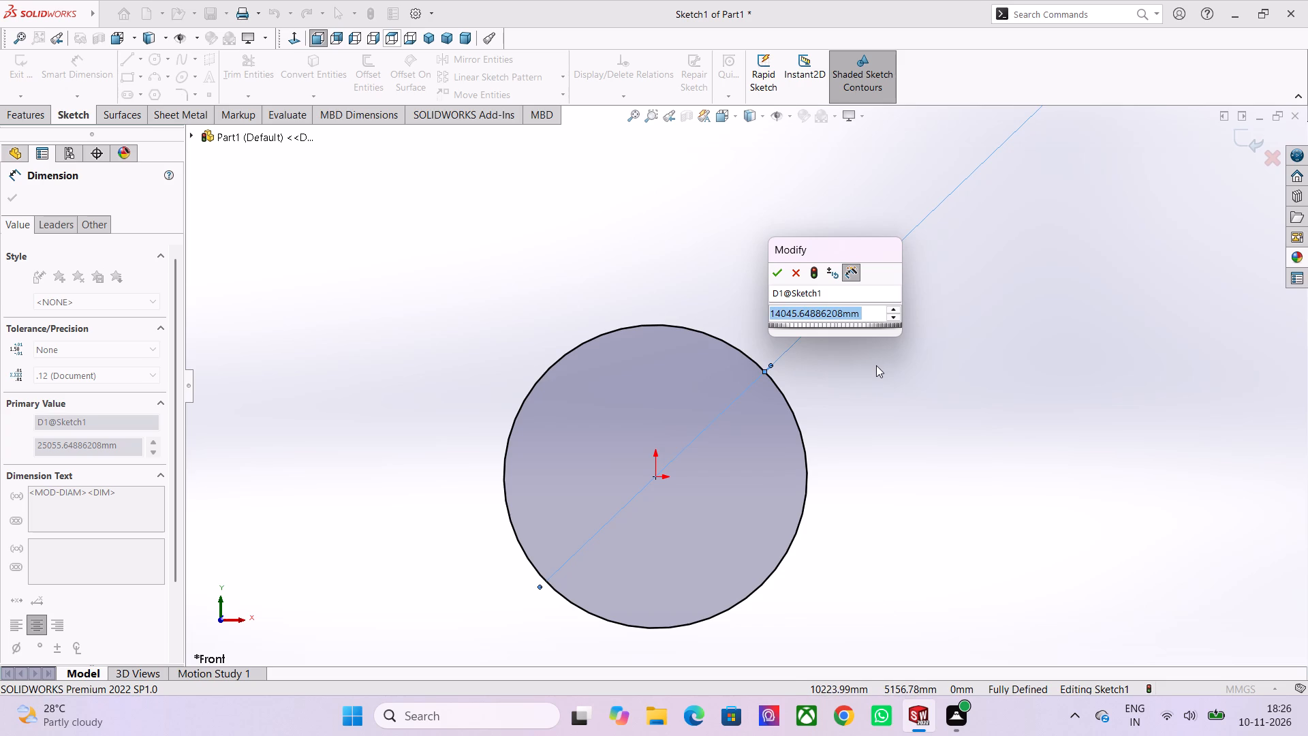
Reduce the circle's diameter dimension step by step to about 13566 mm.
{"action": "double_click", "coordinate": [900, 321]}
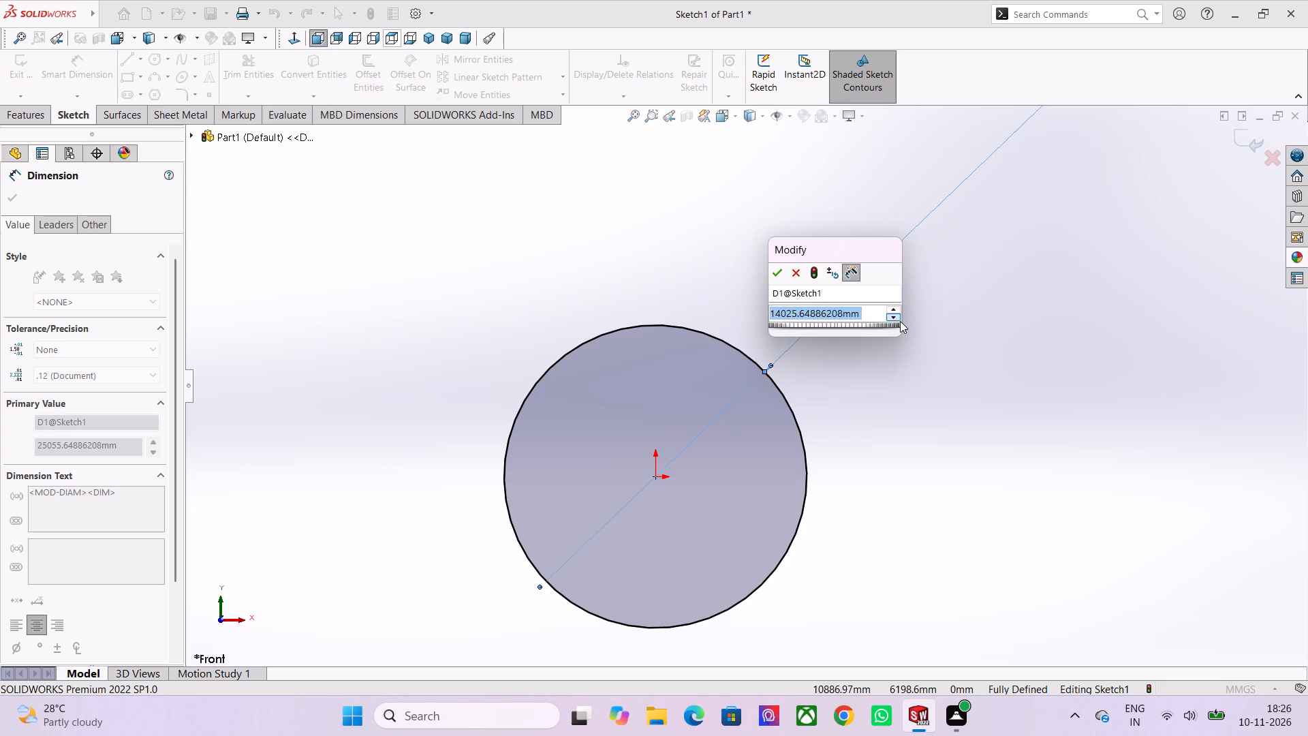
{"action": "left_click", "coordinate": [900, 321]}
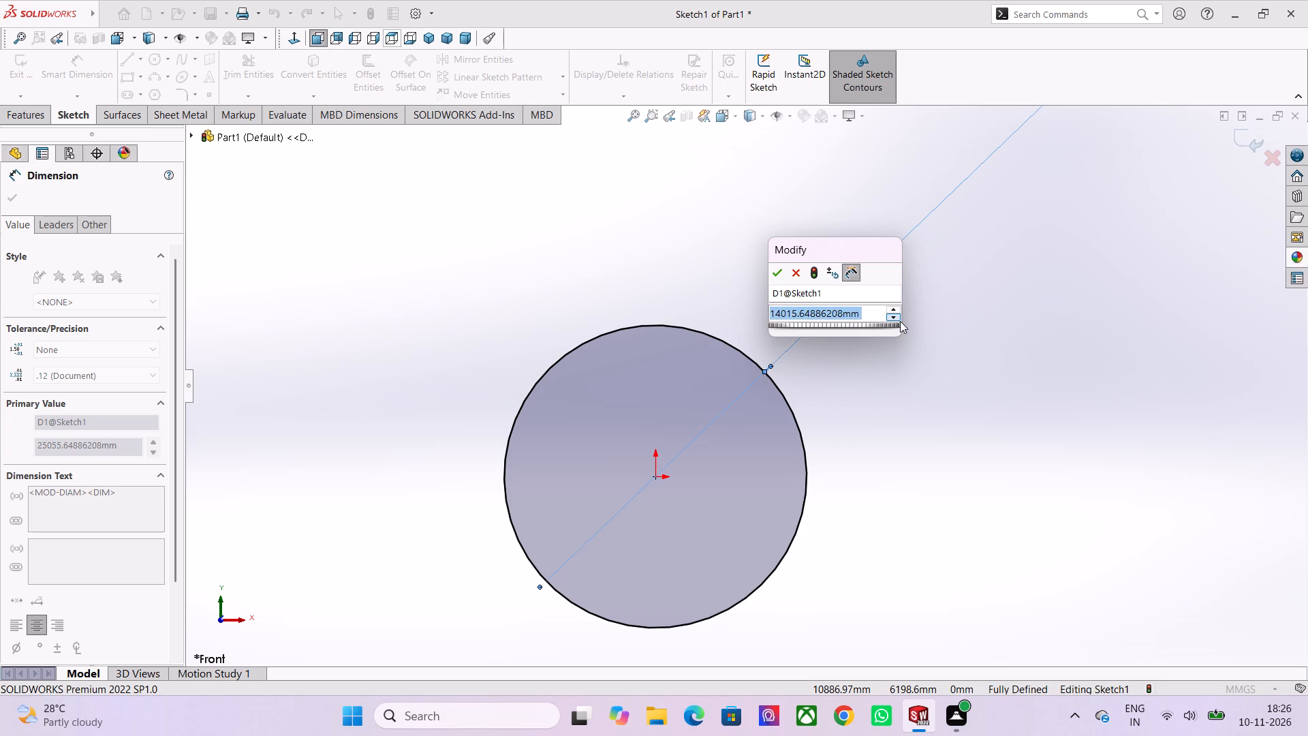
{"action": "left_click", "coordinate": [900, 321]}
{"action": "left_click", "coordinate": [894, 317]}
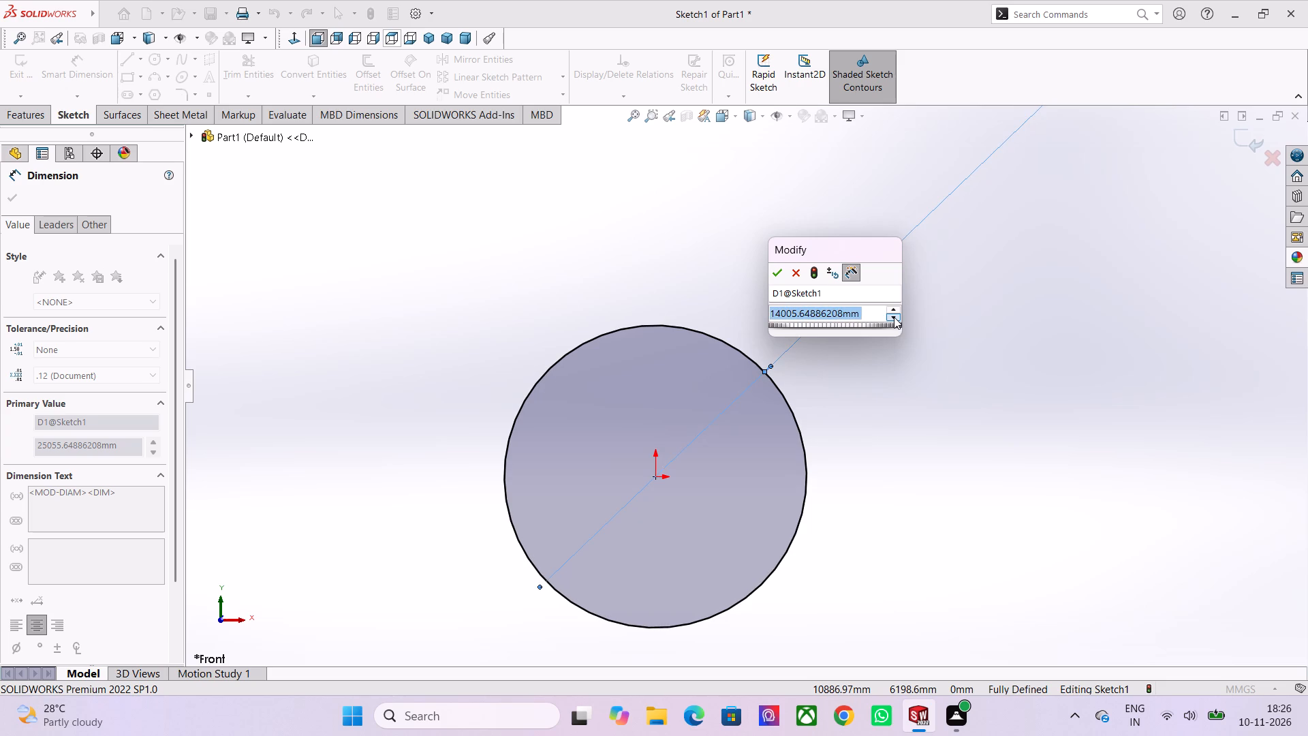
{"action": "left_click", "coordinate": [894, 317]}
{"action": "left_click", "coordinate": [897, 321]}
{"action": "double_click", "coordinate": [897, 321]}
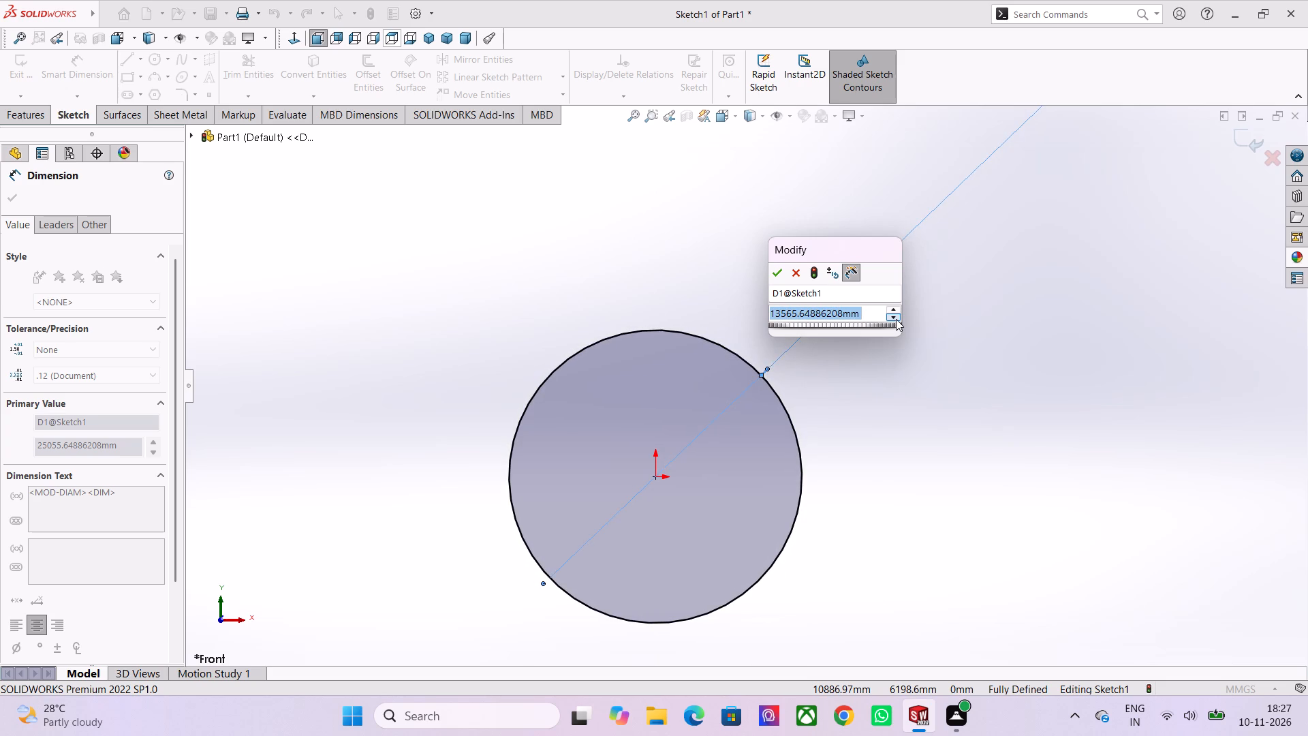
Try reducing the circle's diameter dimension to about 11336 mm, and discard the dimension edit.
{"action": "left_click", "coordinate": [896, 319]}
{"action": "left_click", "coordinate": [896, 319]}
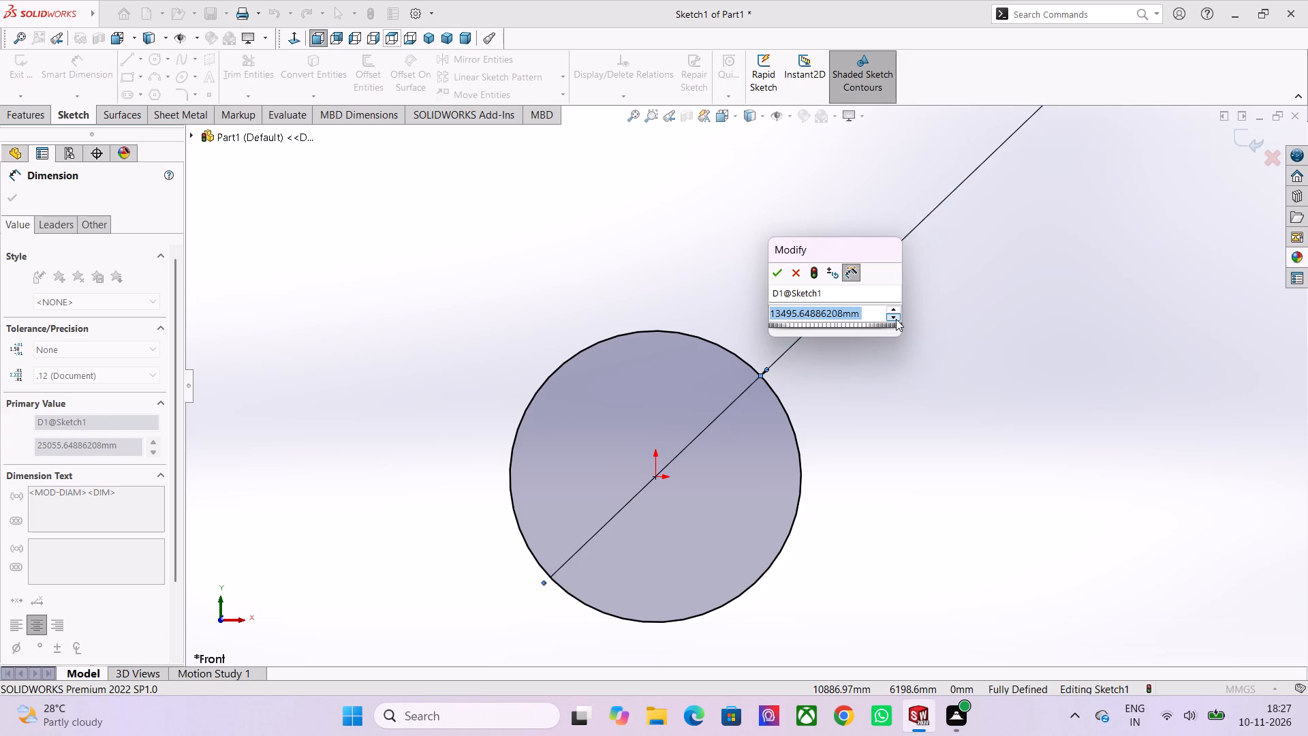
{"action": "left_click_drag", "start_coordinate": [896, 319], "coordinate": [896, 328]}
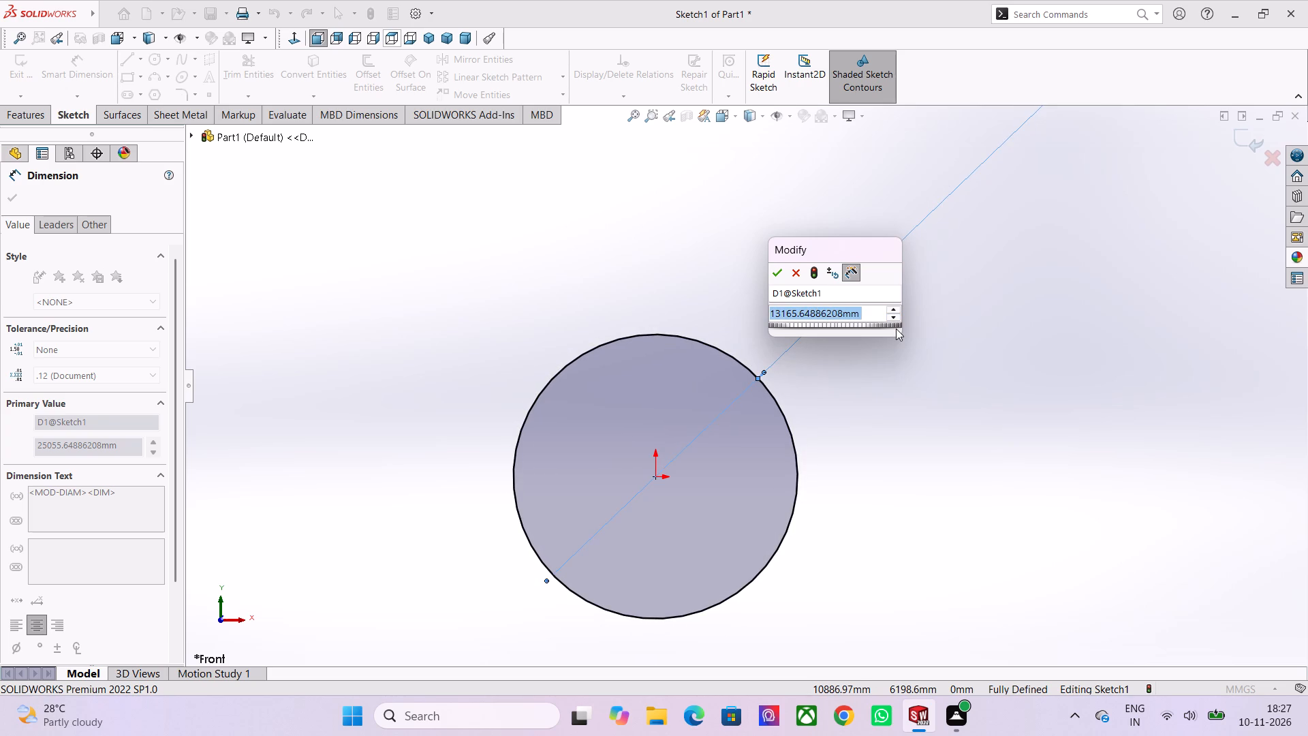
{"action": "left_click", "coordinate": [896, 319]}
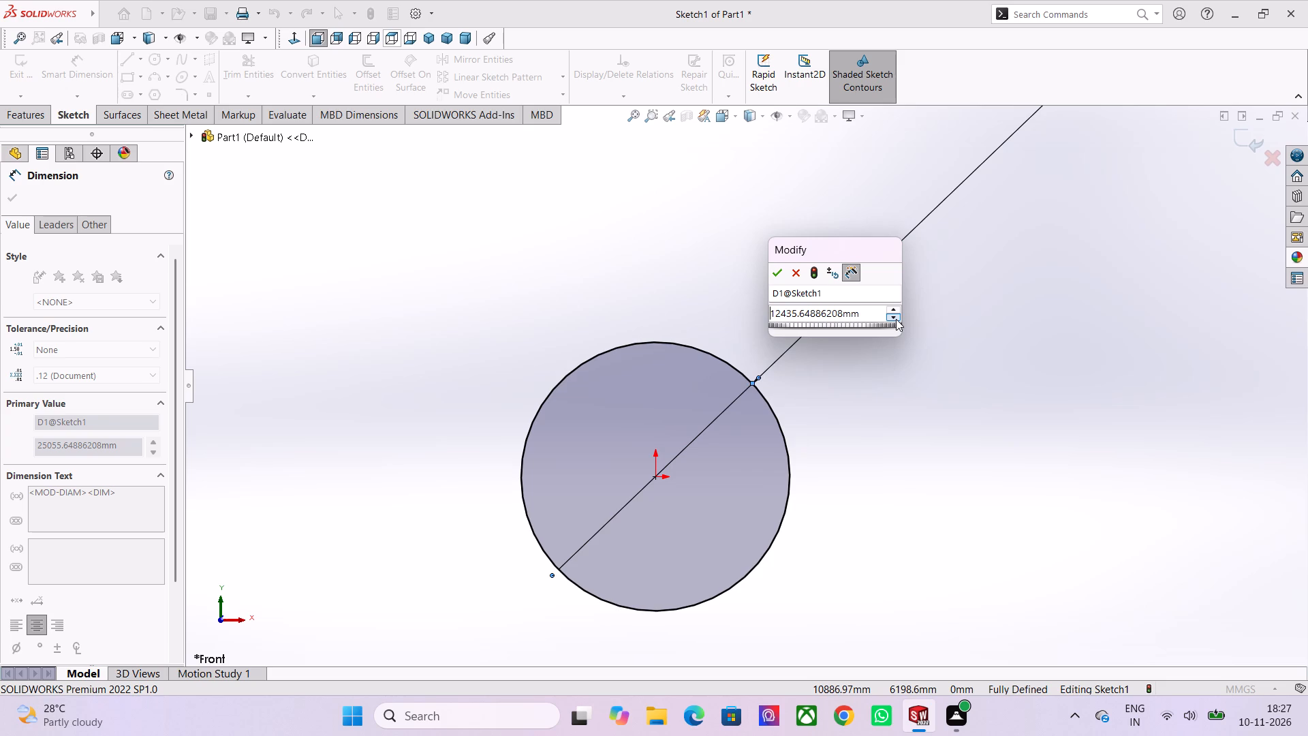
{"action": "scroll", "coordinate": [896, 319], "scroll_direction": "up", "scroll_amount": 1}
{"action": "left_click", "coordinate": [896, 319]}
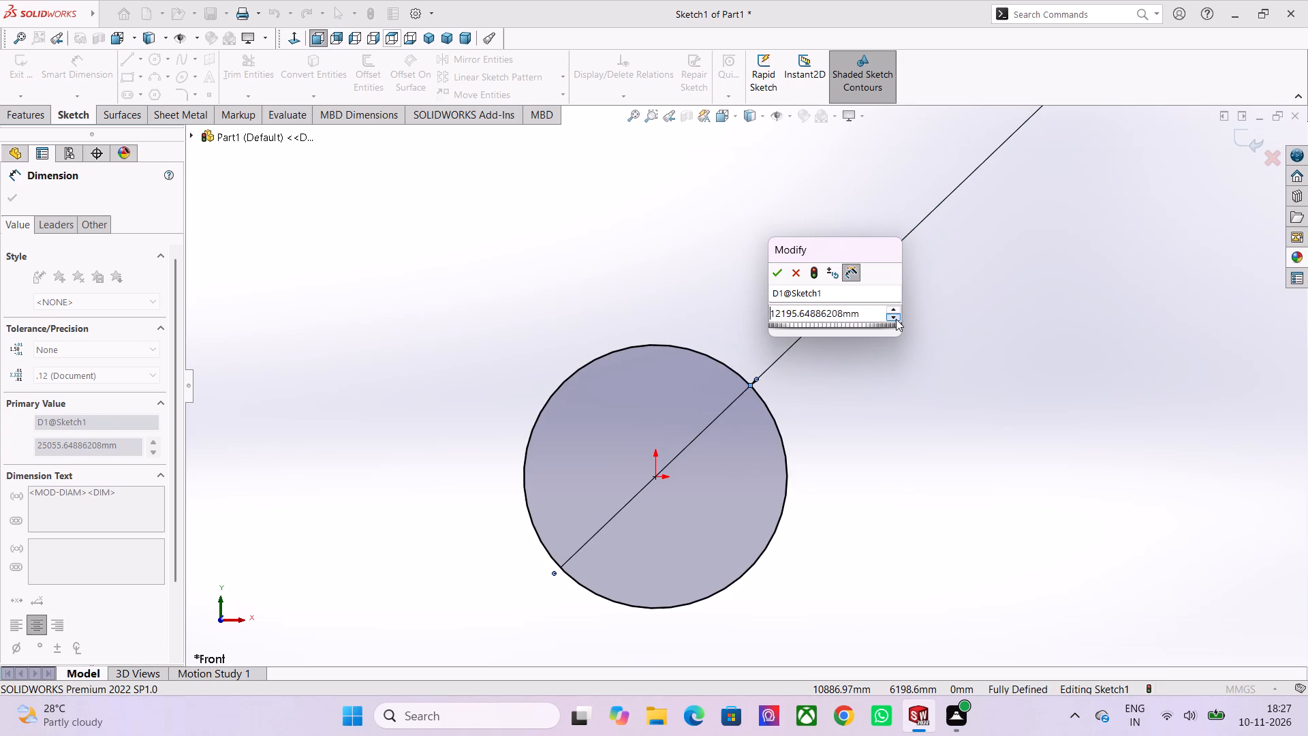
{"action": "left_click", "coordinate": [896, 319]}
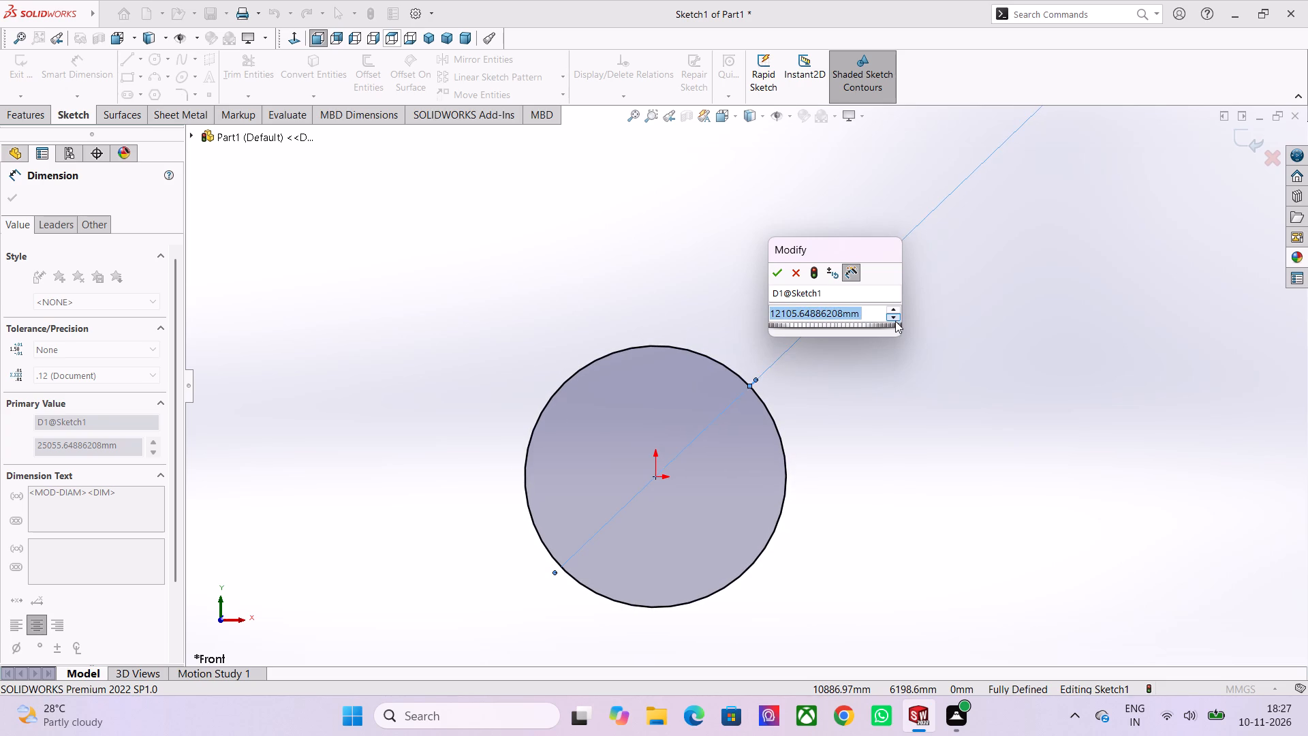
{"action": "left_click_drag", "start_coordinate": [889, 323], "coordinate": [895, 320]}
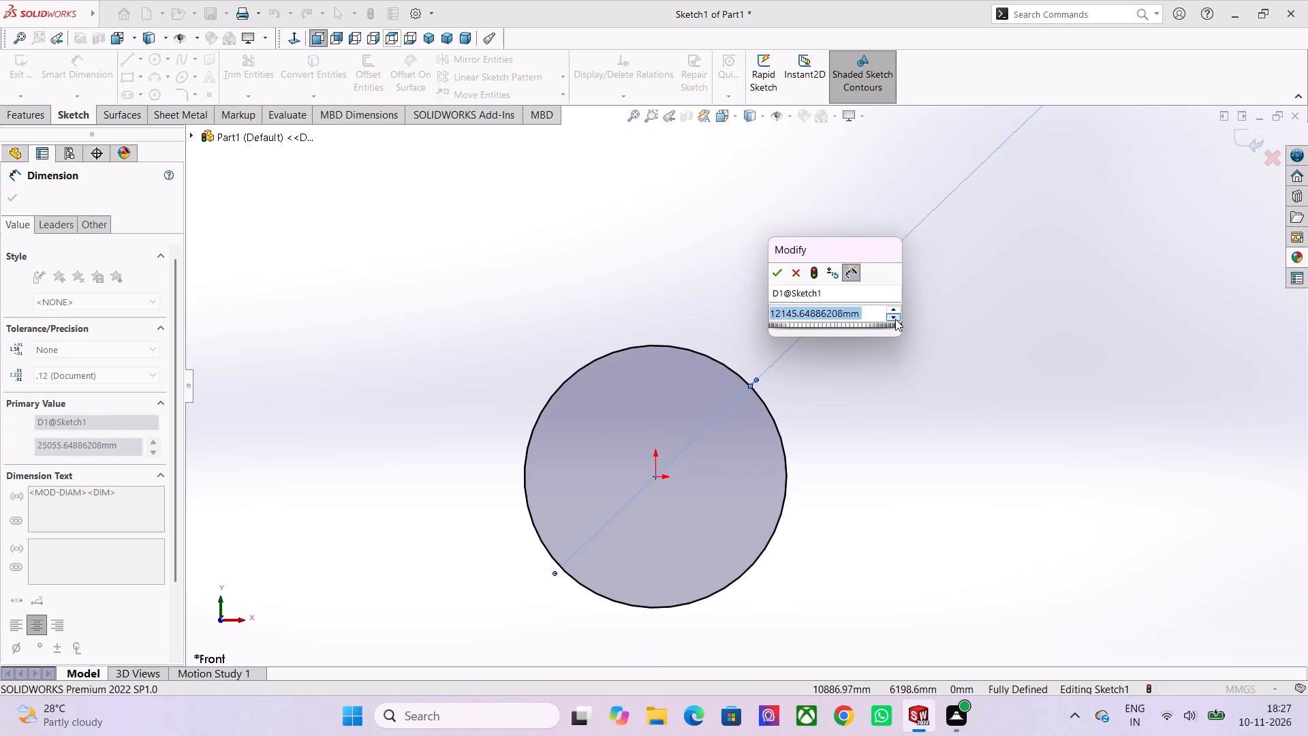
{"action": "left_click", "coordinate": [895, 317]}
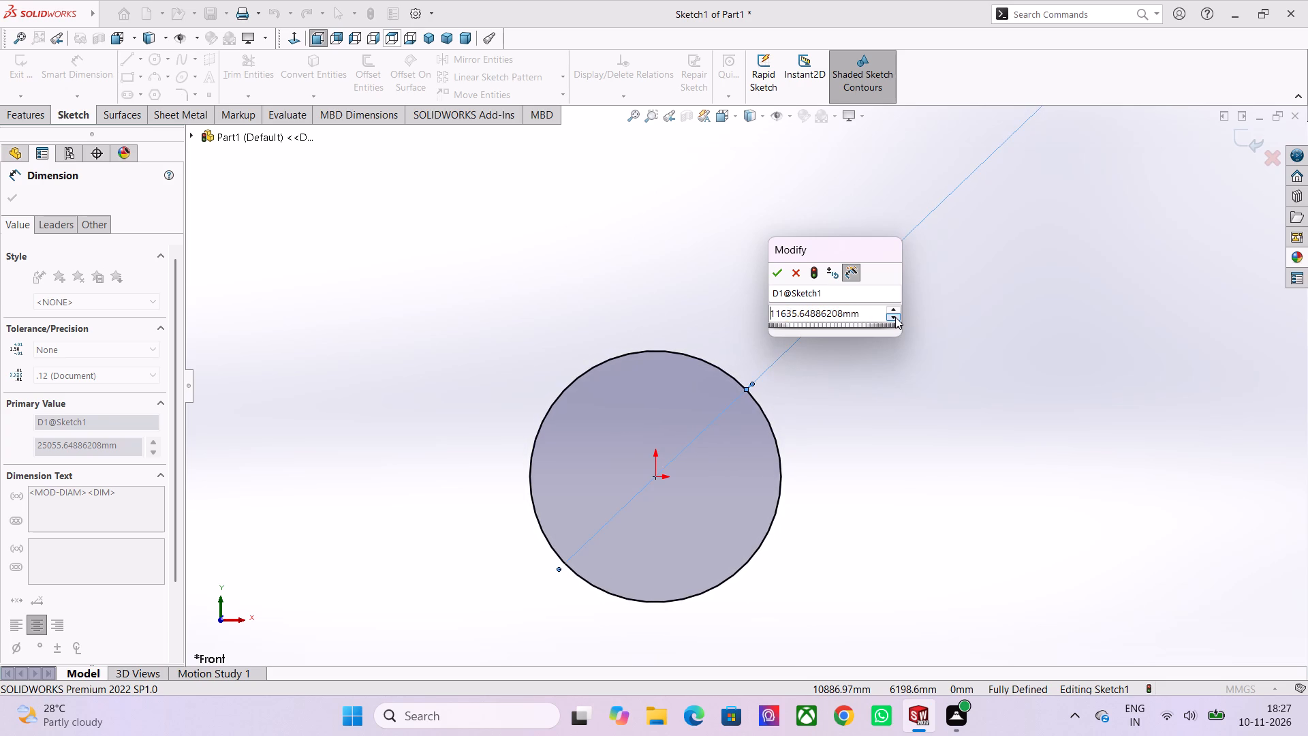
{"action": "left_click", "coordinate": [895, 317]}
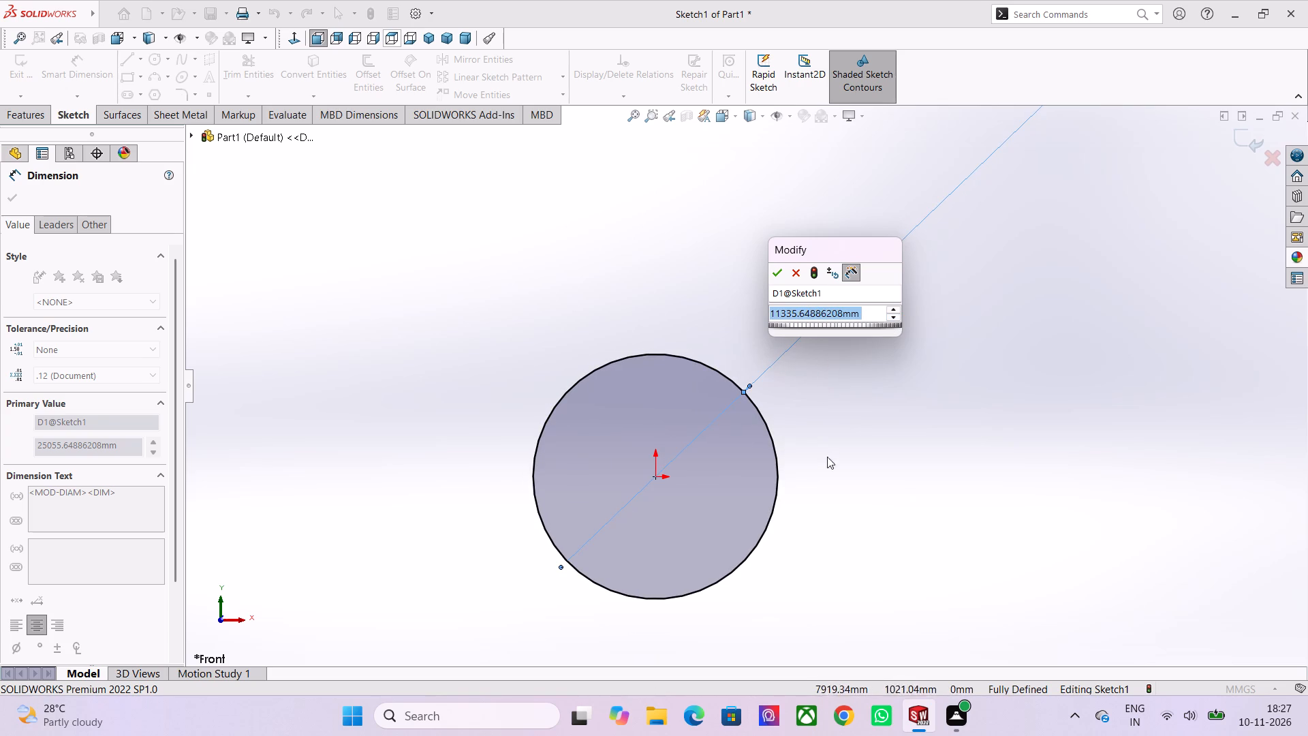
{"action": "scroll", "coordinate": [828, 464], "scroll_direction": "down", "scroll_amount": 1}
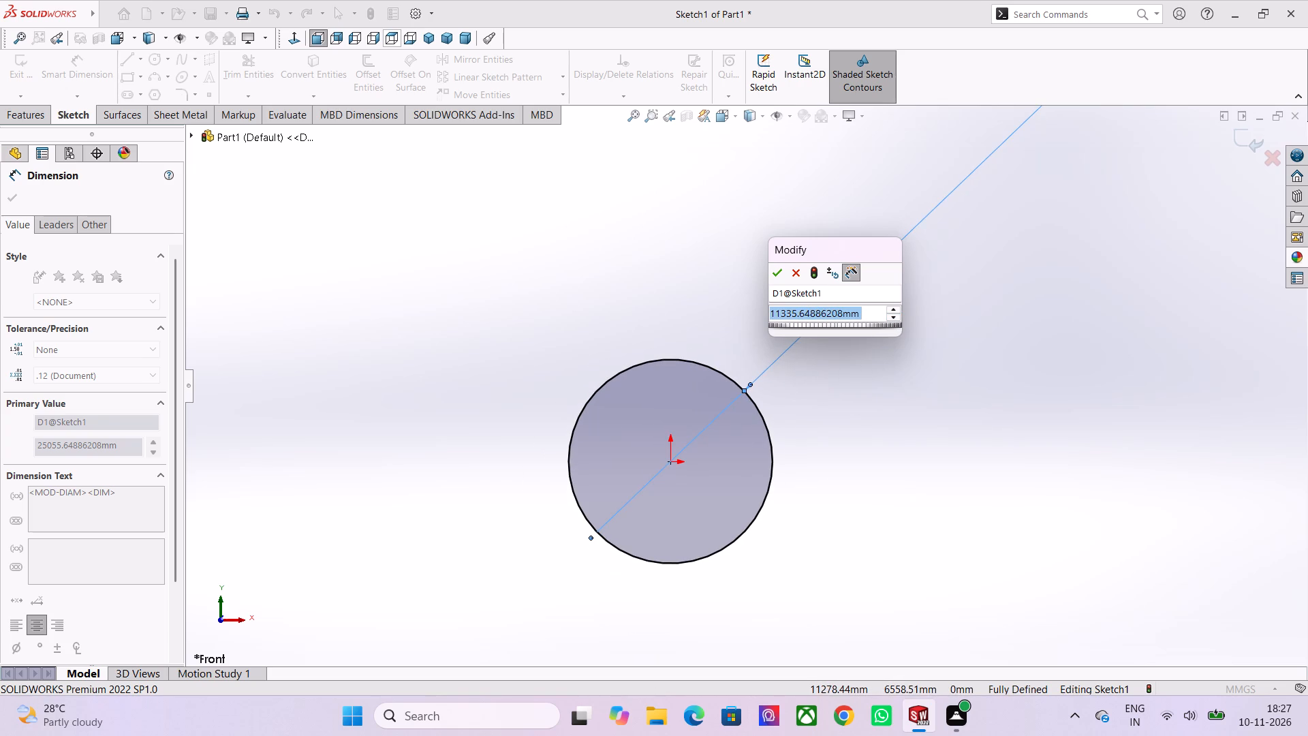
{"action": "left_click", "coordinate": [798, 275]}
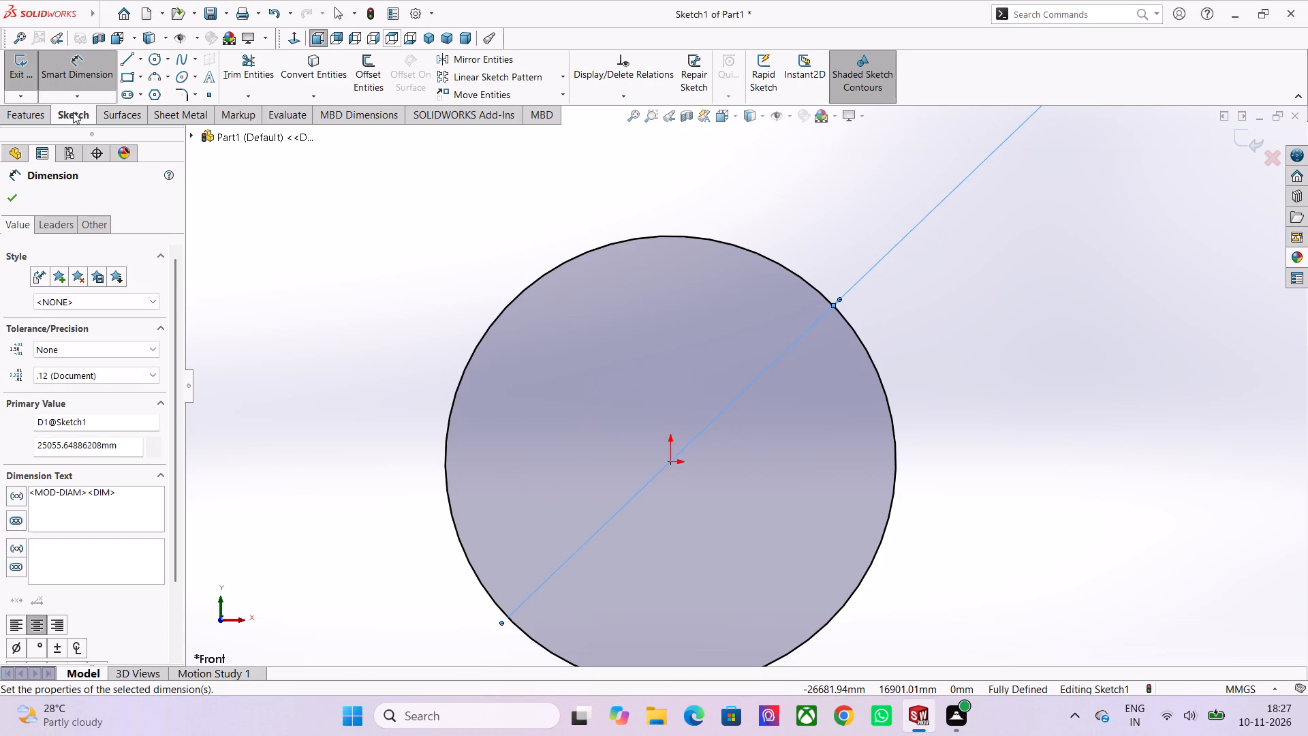
Undo the circle and its diameter dimension on the Front Plane, and exit the empty sketch.
{"action": "left_click", "coordinate": [22, 72]}
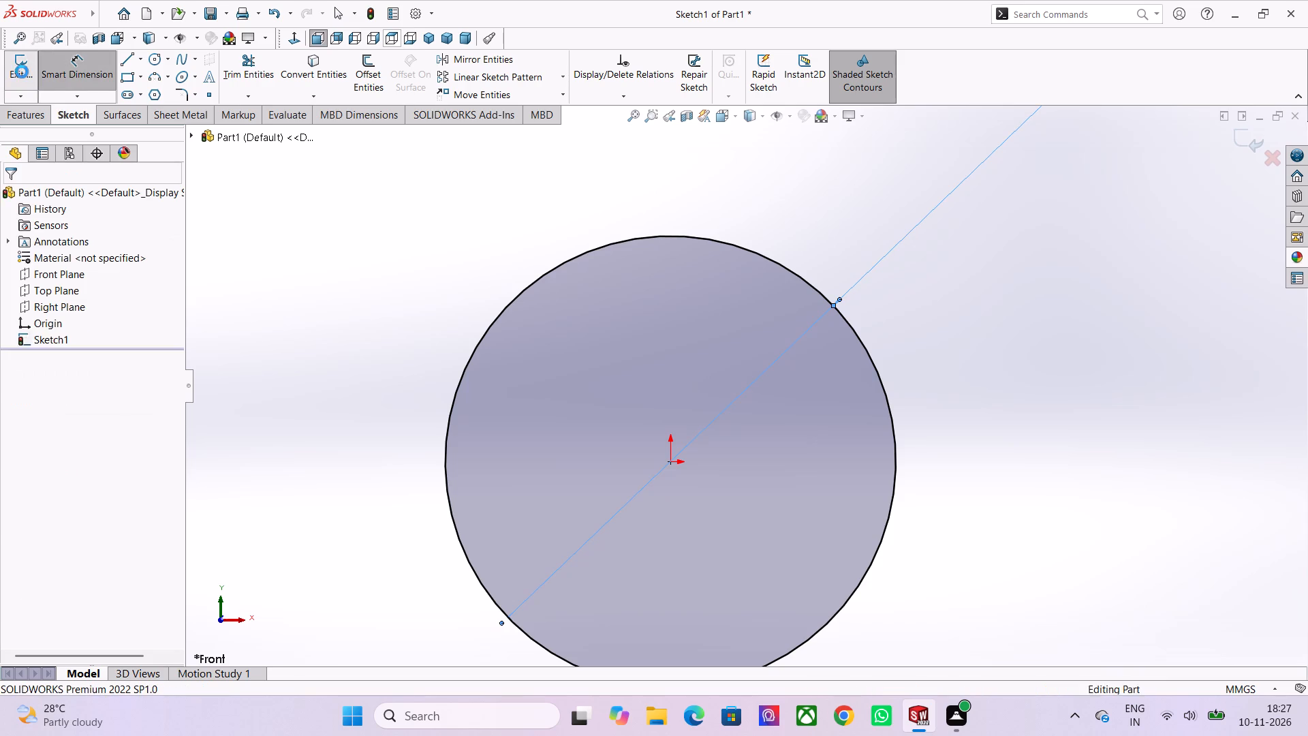
{"action": "key", "text": "ctrl+z"}
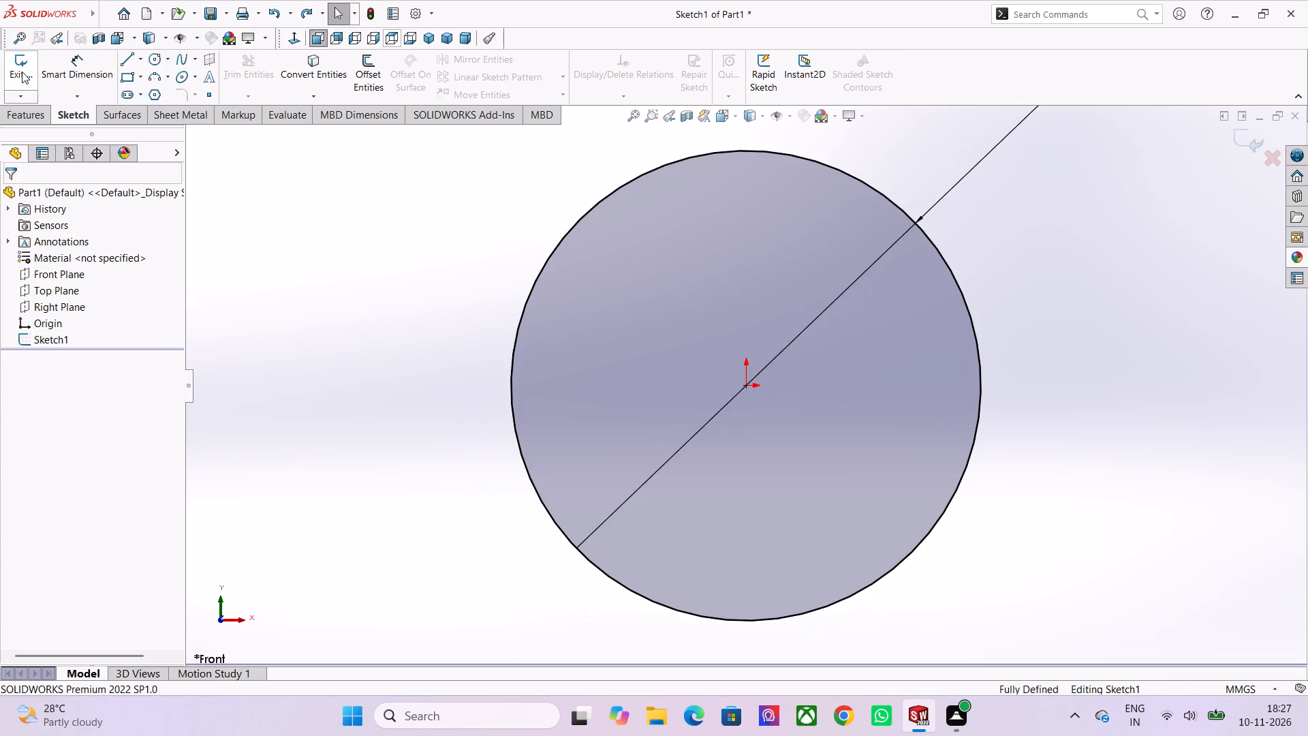
{"action": "key", "text": "ctrl+z"}
{"action": "key", "text": "ctrl+z"}
{"action": "key", "text": "ctrl+z"}
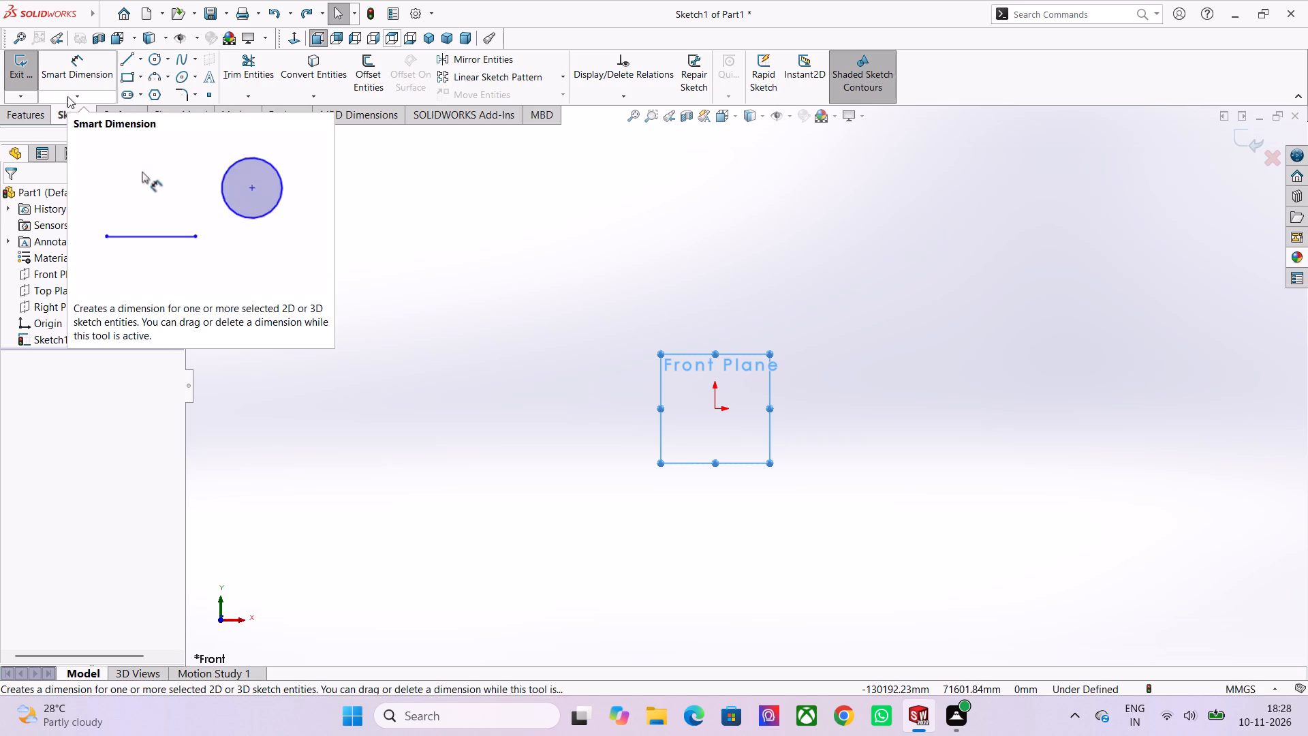
{"action": "left_click", "coordinate": [31, 76]}
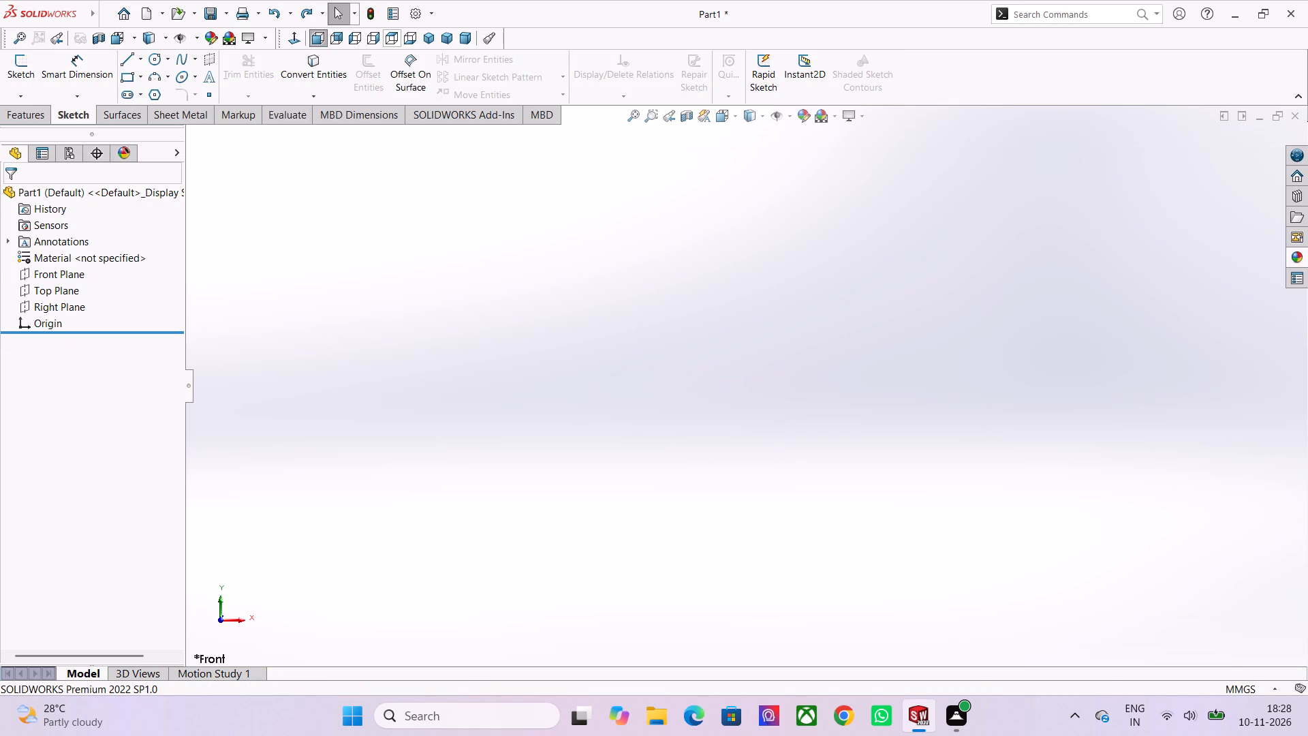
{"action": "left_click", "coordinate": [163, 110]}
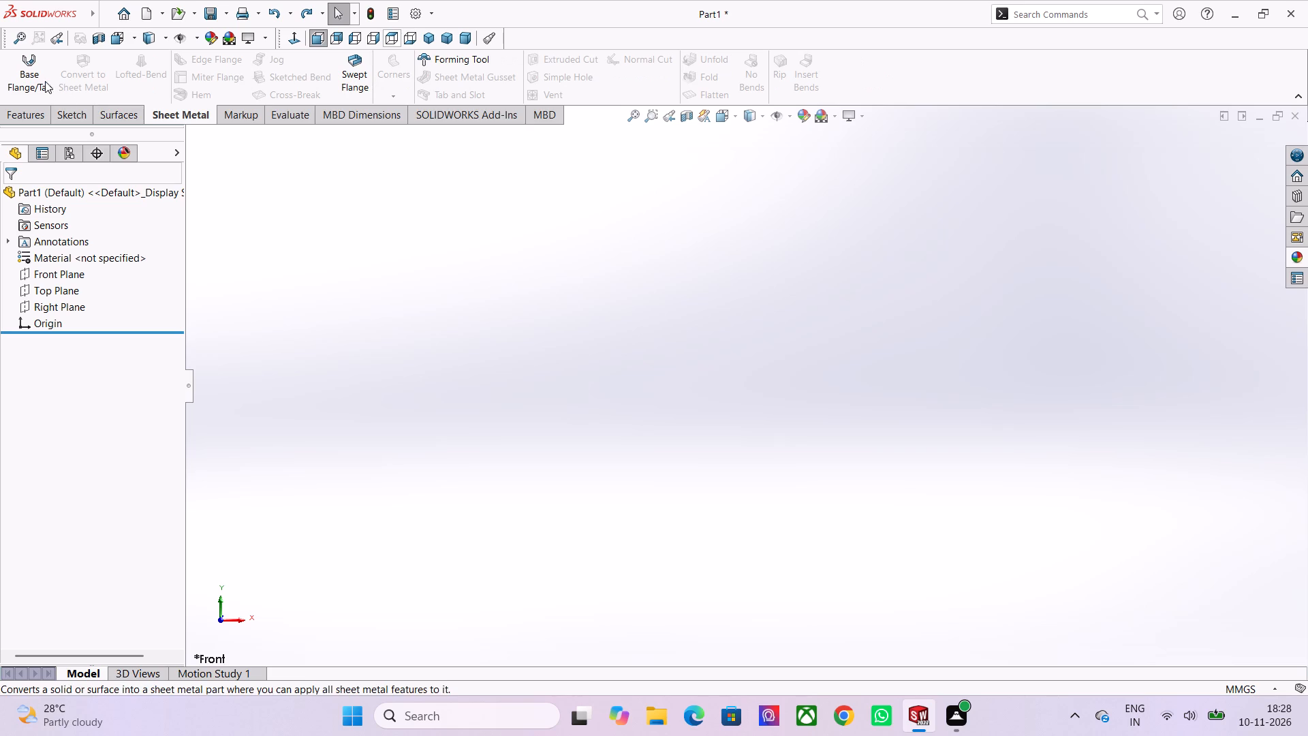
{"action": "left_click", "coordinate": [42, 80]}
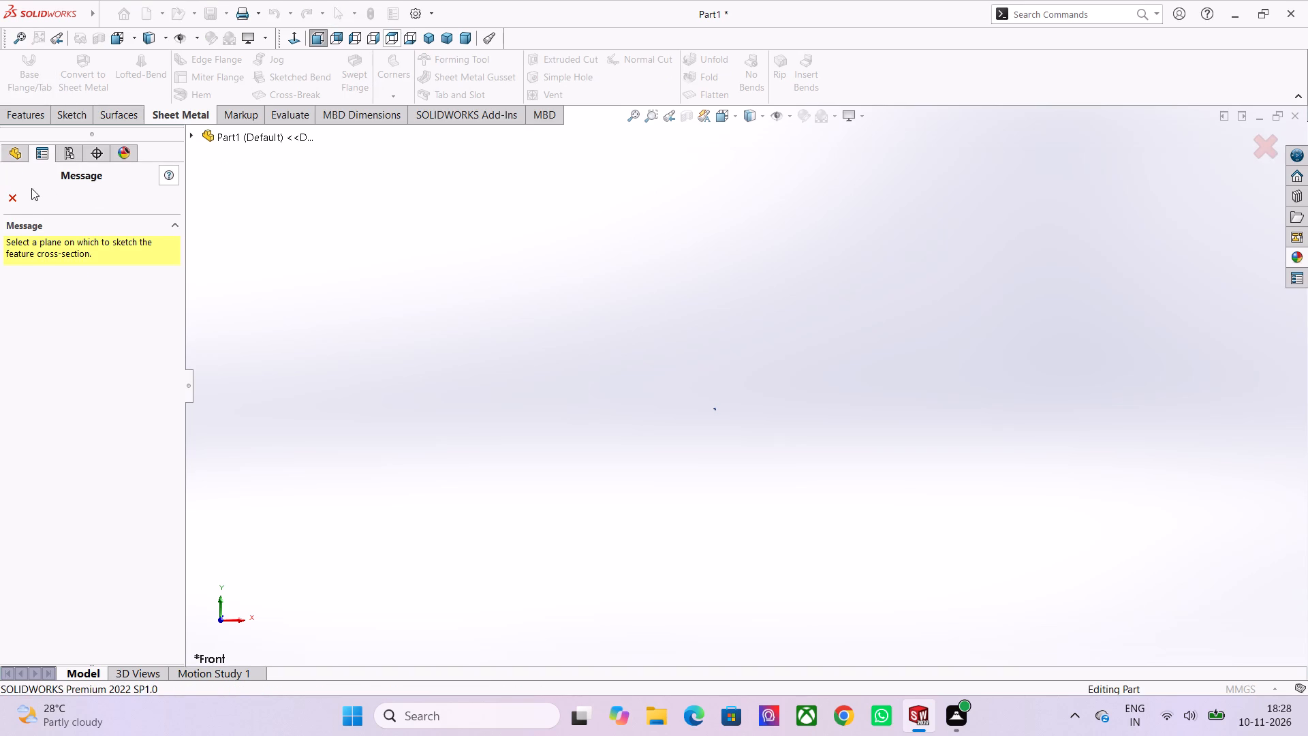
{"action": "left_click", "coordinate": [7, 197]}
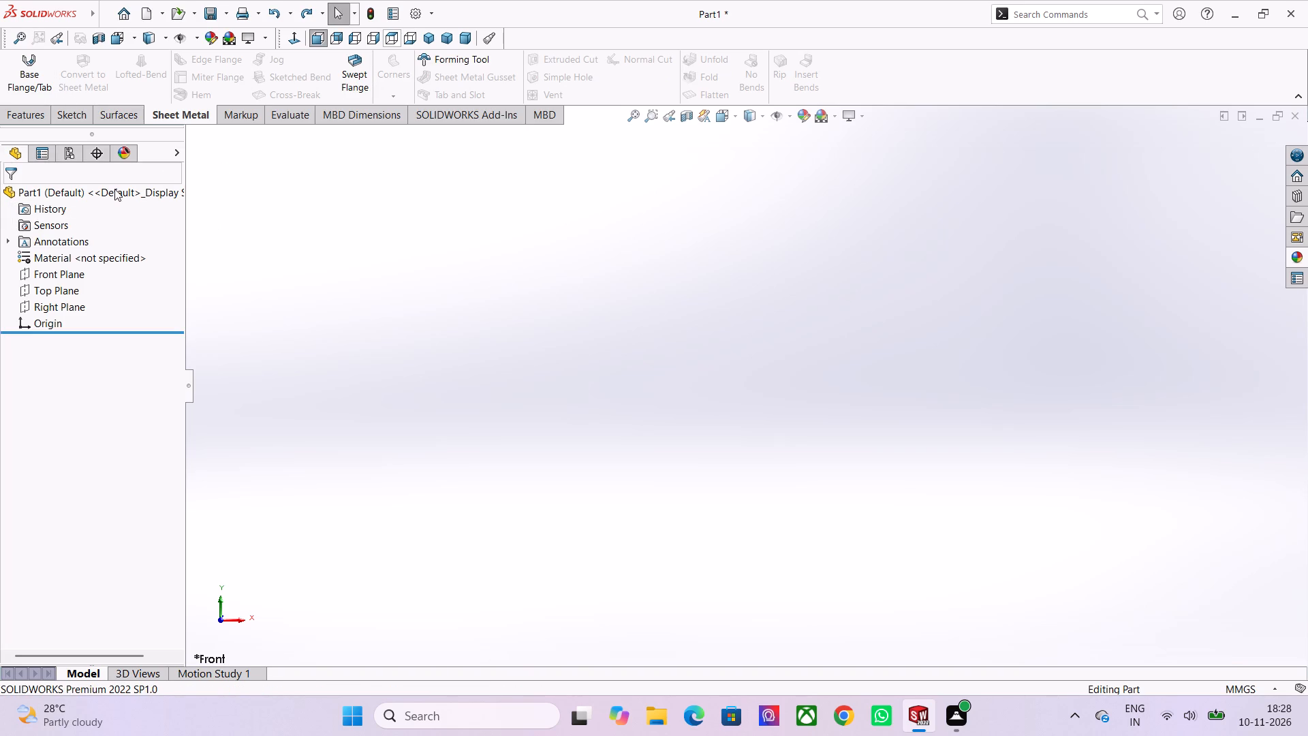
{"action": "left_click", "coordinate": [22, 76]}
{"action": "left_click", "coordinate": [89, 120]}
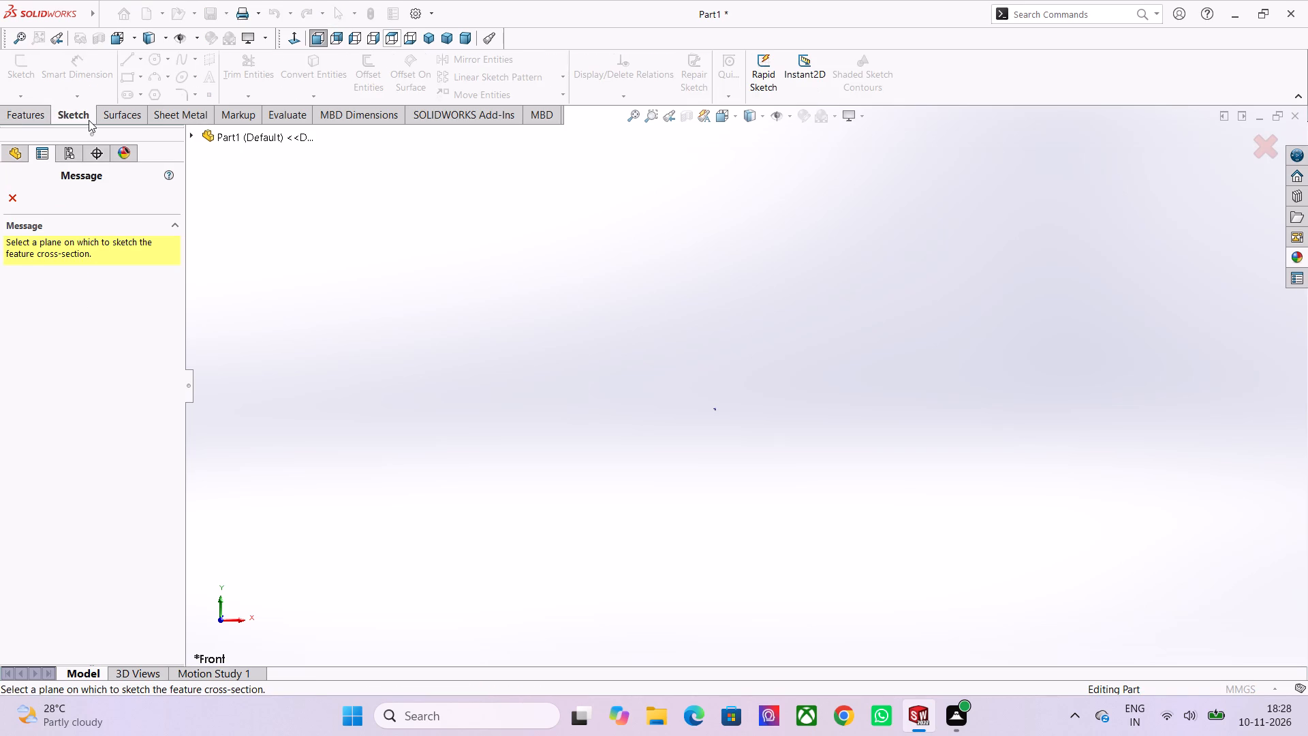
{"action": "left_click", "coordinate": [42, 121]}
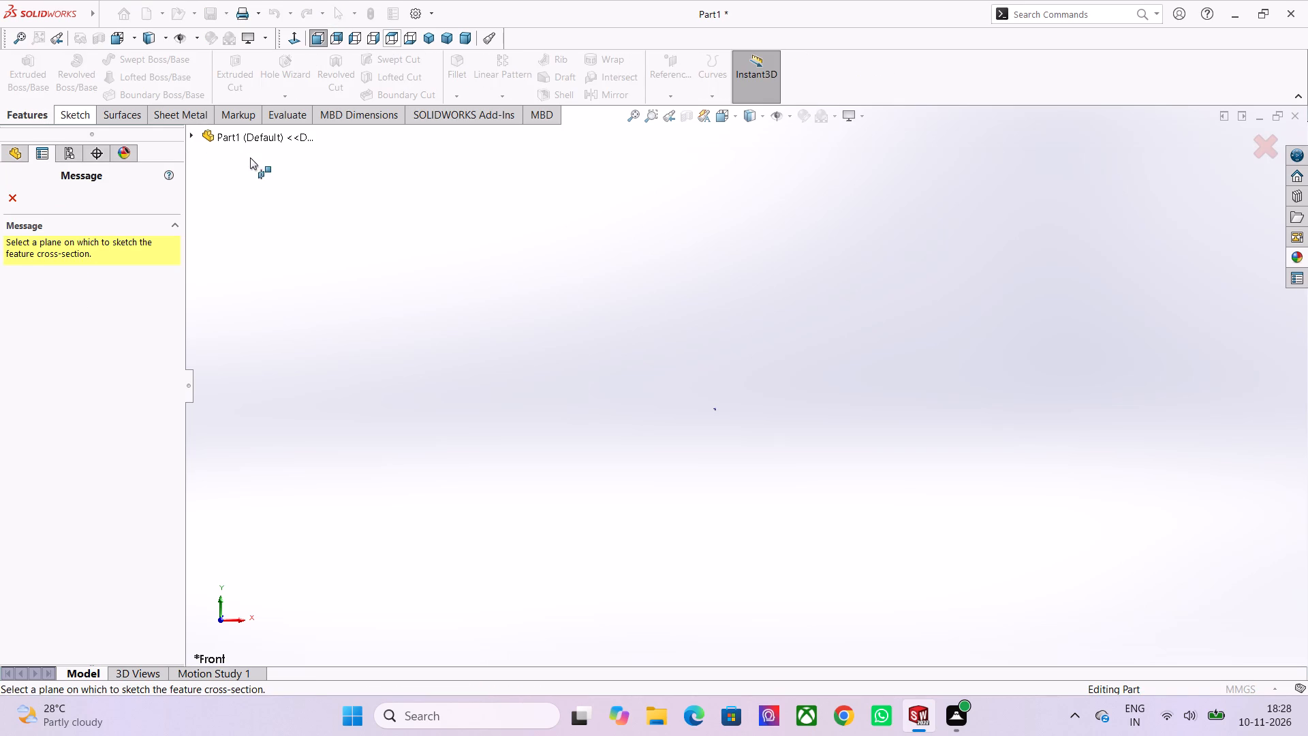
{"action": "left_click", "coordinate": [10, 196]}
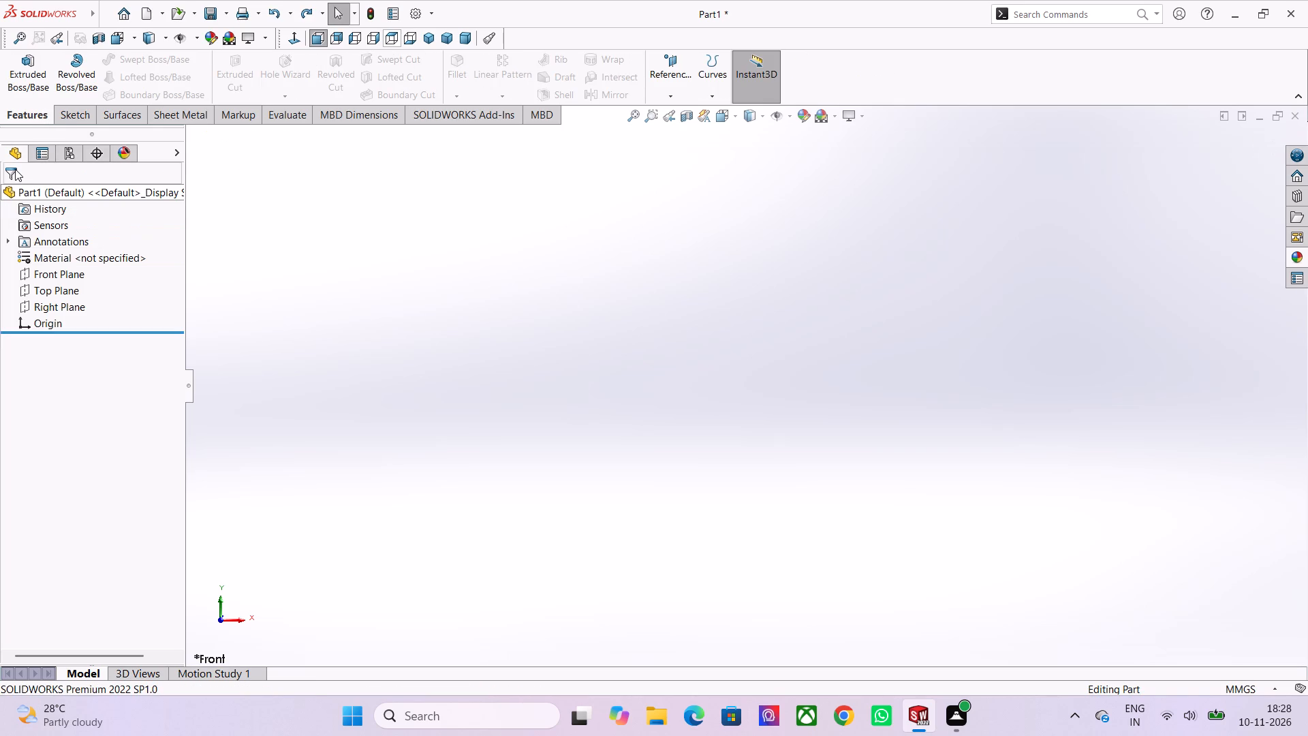
Start a sheet metal Base Flange on the Front Plane and sketch a center rectangle about 149 by 125 mm centred on the origin.
{"action": "left_click", "coordinate": [184, 119]}
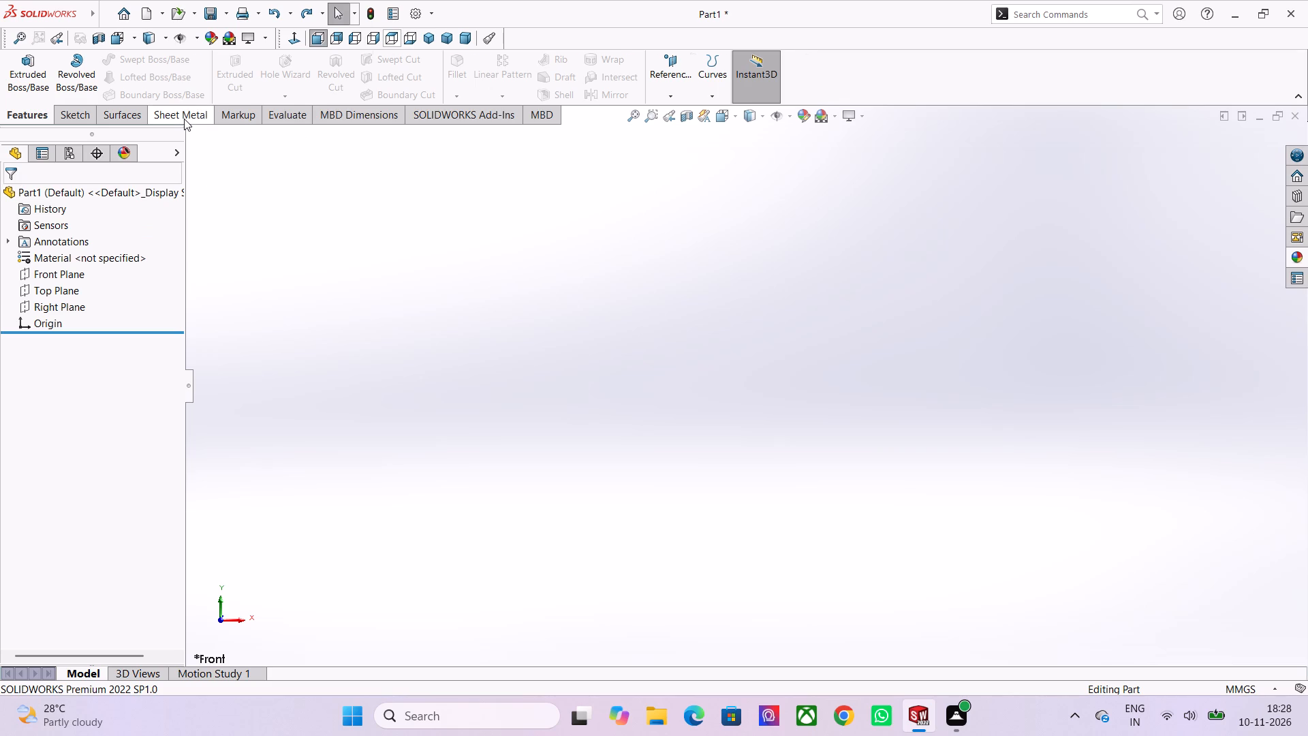
{"action": "left_click", "coordinate": [60, 269]}
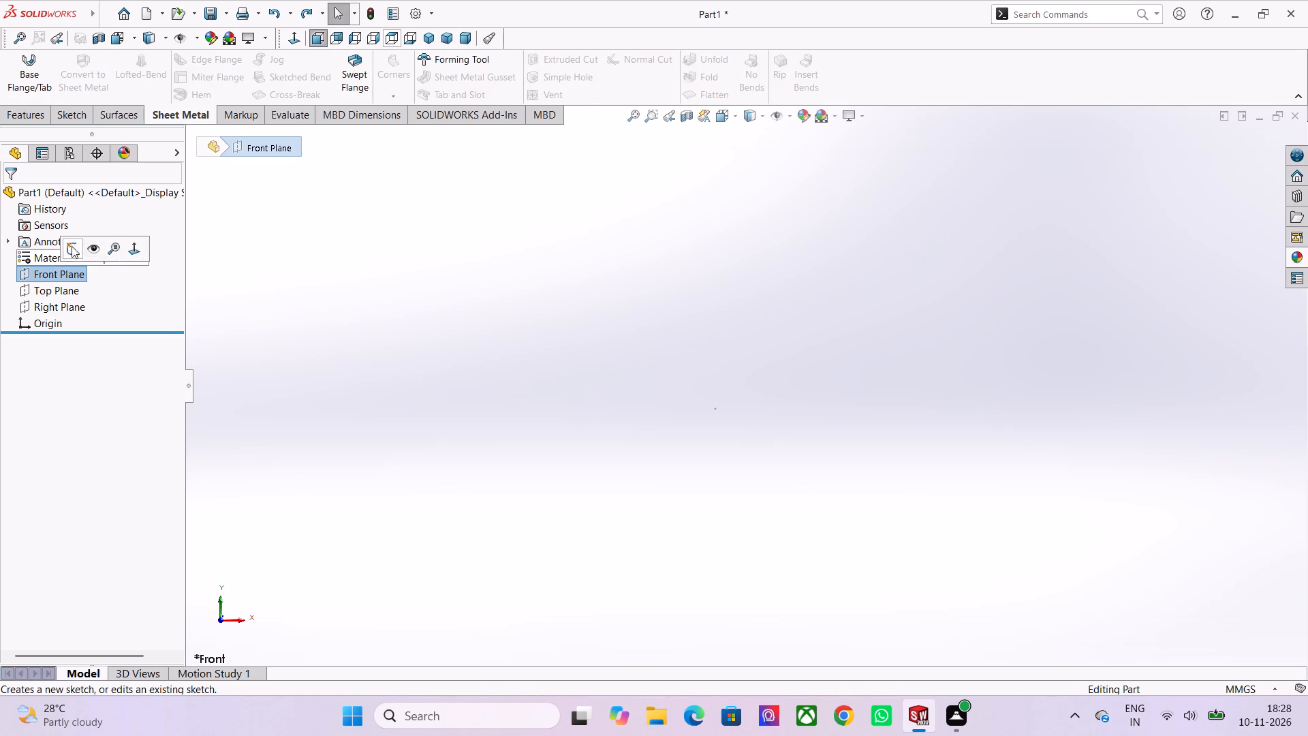
{"action": "left_click", "coordinate": [36, 78]}
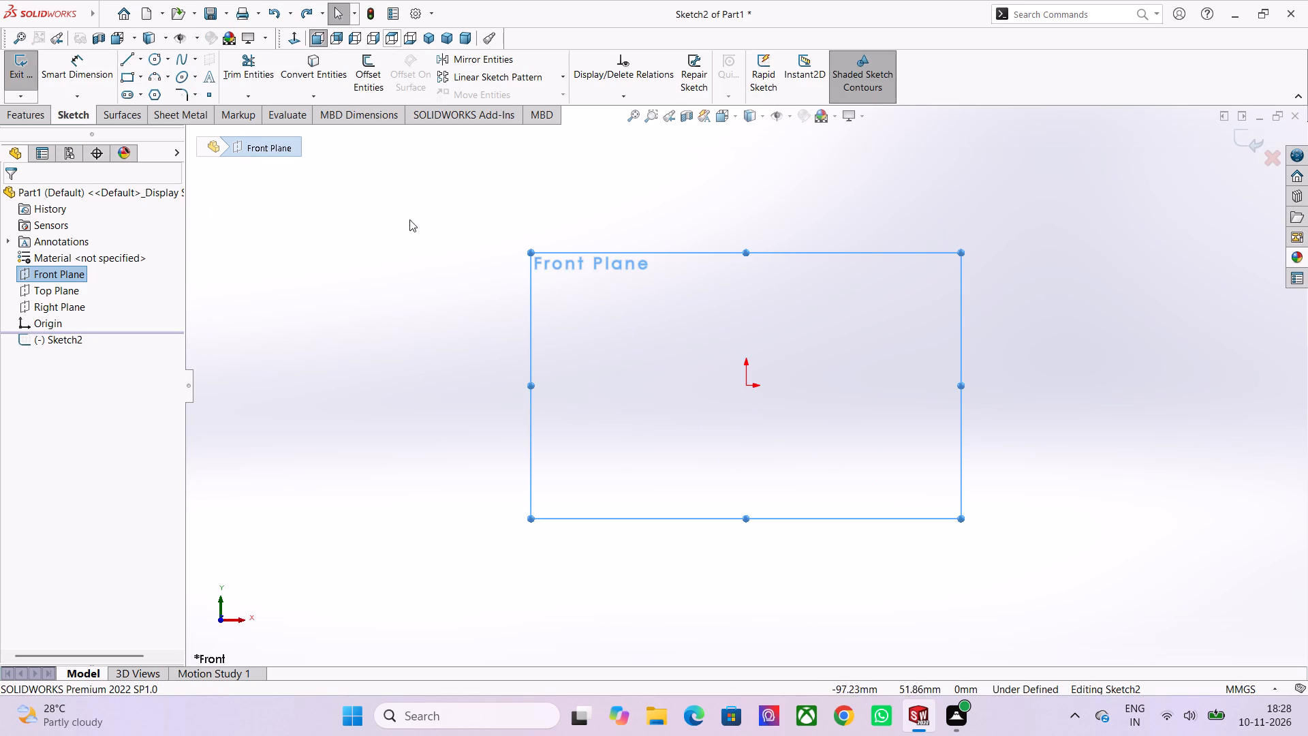
{"action": "left_click", "coordinate": [131, 65]}
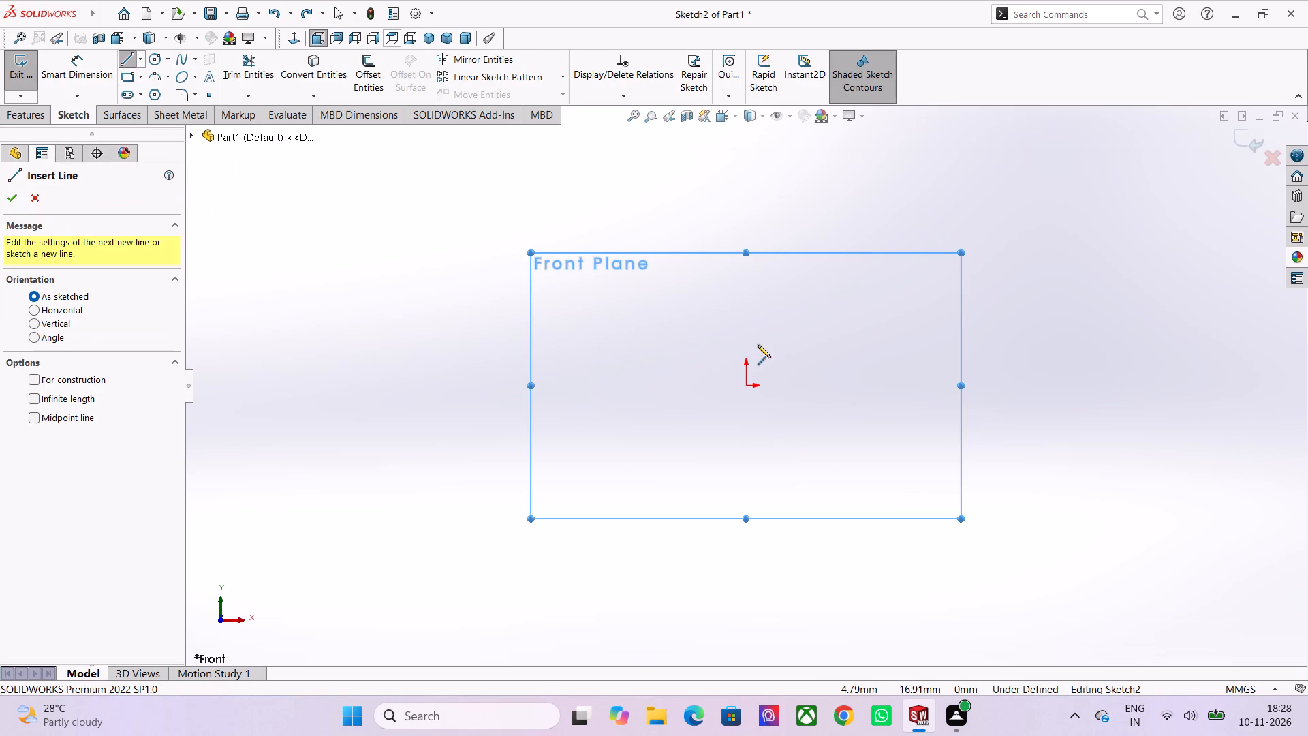
{"action": "left_click", "coordinate": [125, 79]}
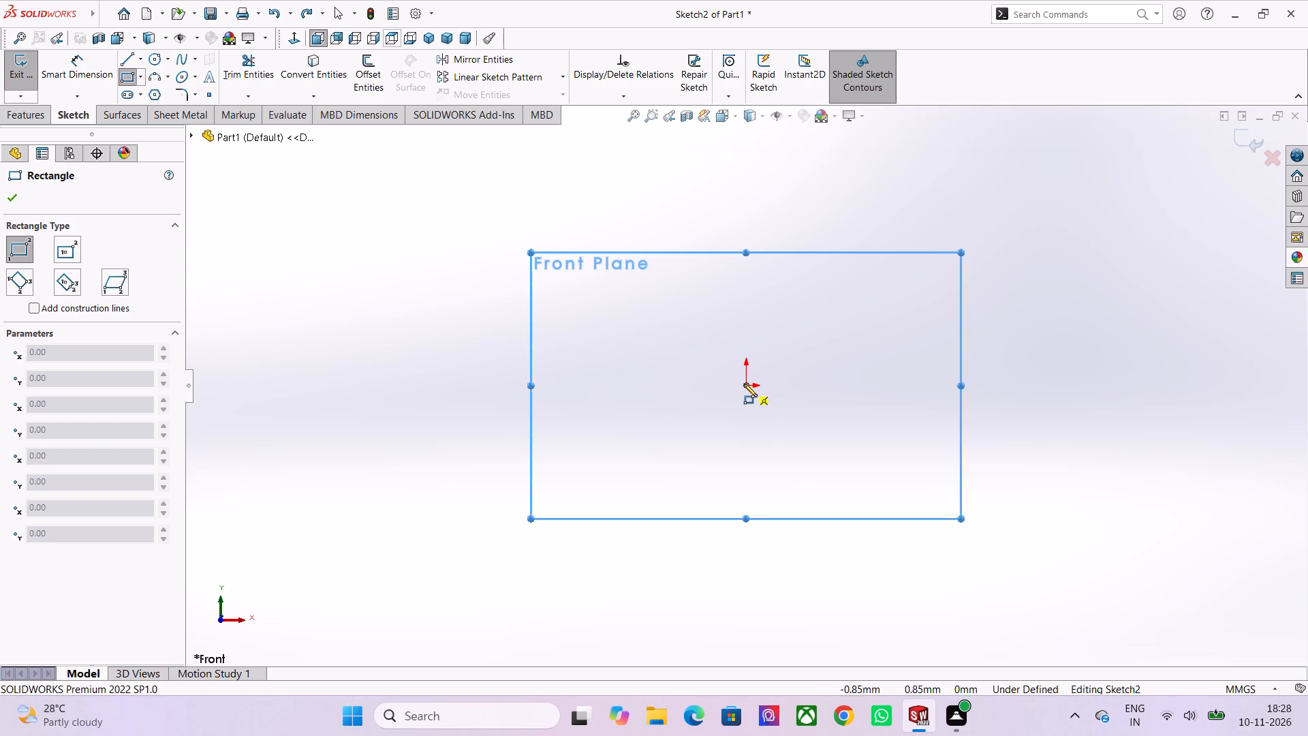
{"action": "left_click", "coordinate": [140, 80]}
{"action": "left_click", "coordinate": [155, 110]}
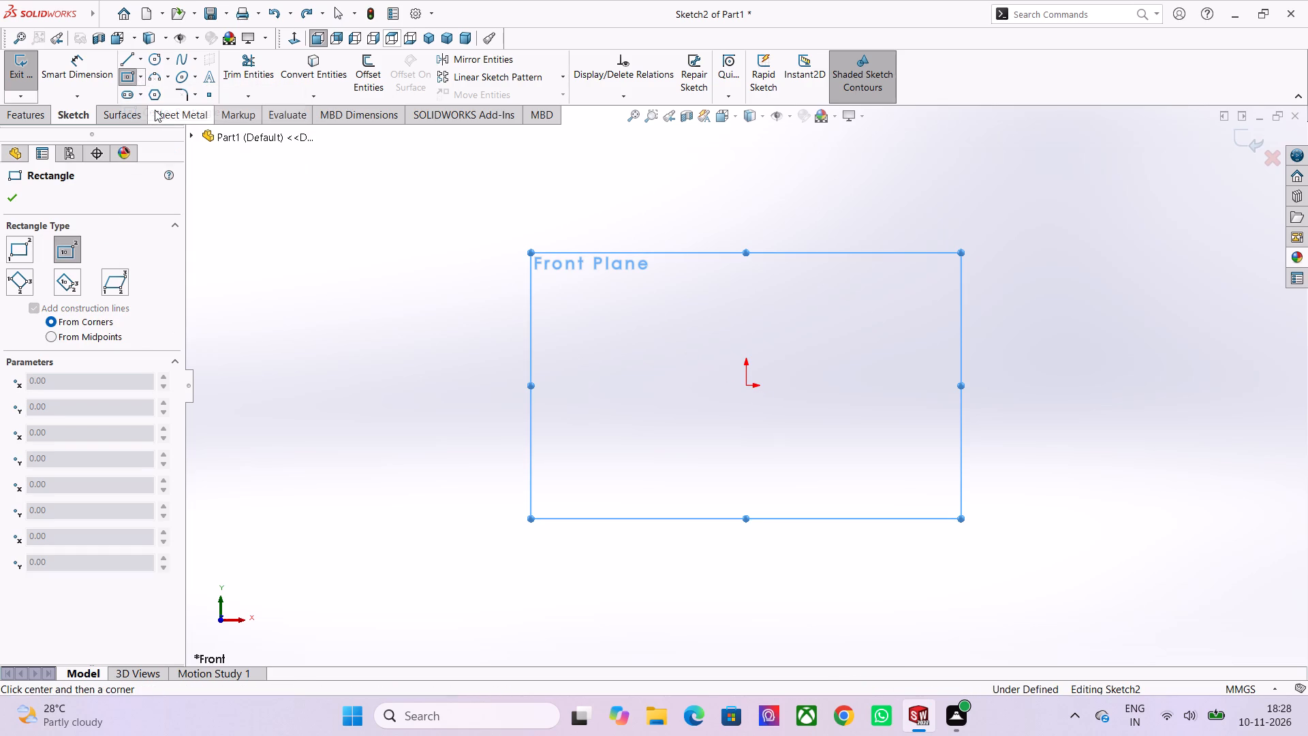
{"action": "left_click", "coordinate": [743, 384]}
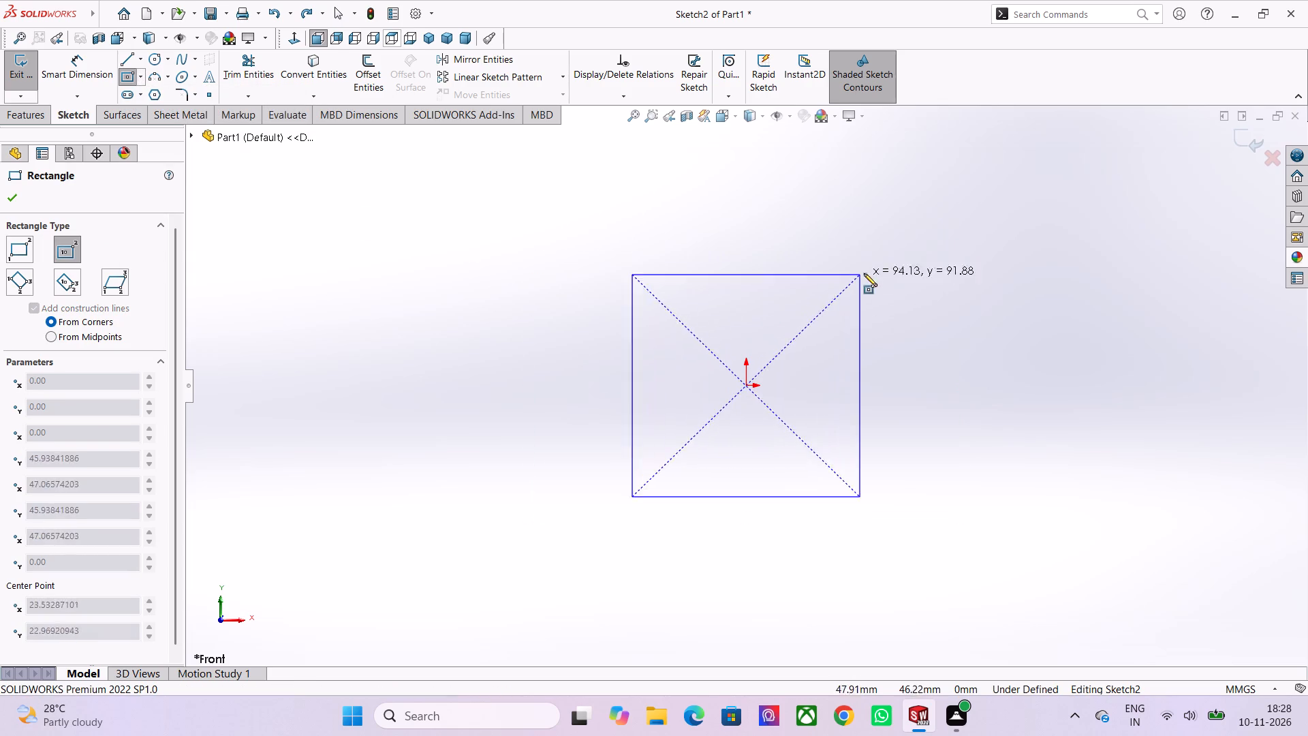
{"action": "scroll", "coordinate": [890, 313], "scroll_direction": "up", "scroll_amount": 1}
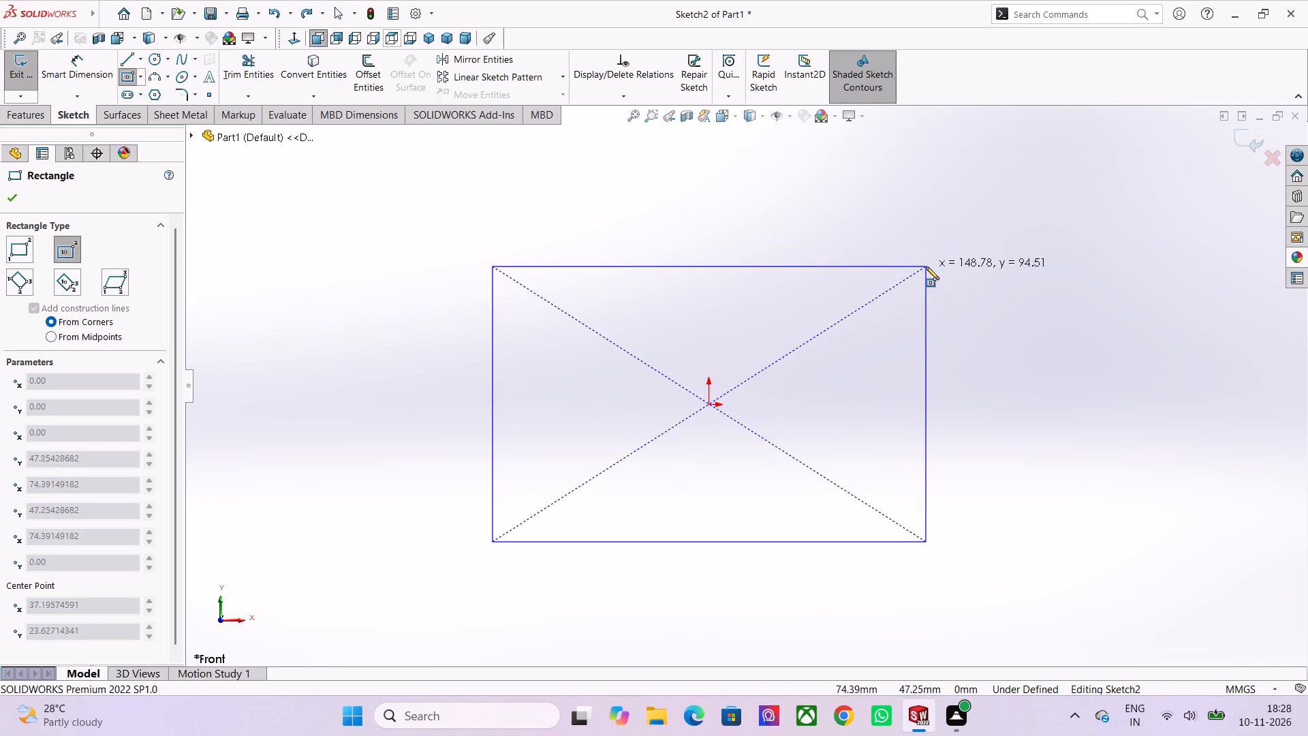
{"action": "left_click", "coordinate": [926, 268]}
Dimension the rectangle's top edge to 200 mm and its vertical side to 120 mm.
{"action": "left_click", "coordinate": [80, 59]}
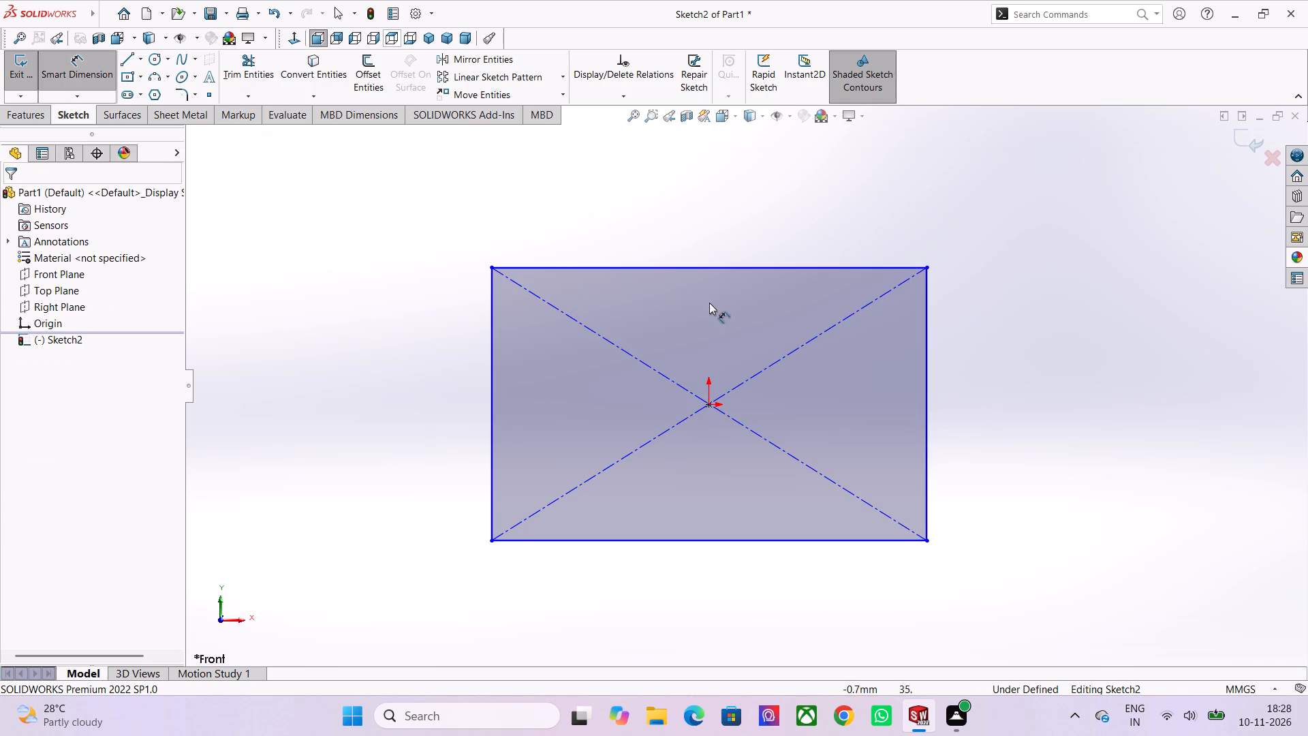
{"action": "left_click", "coordinate": [685, 268]}
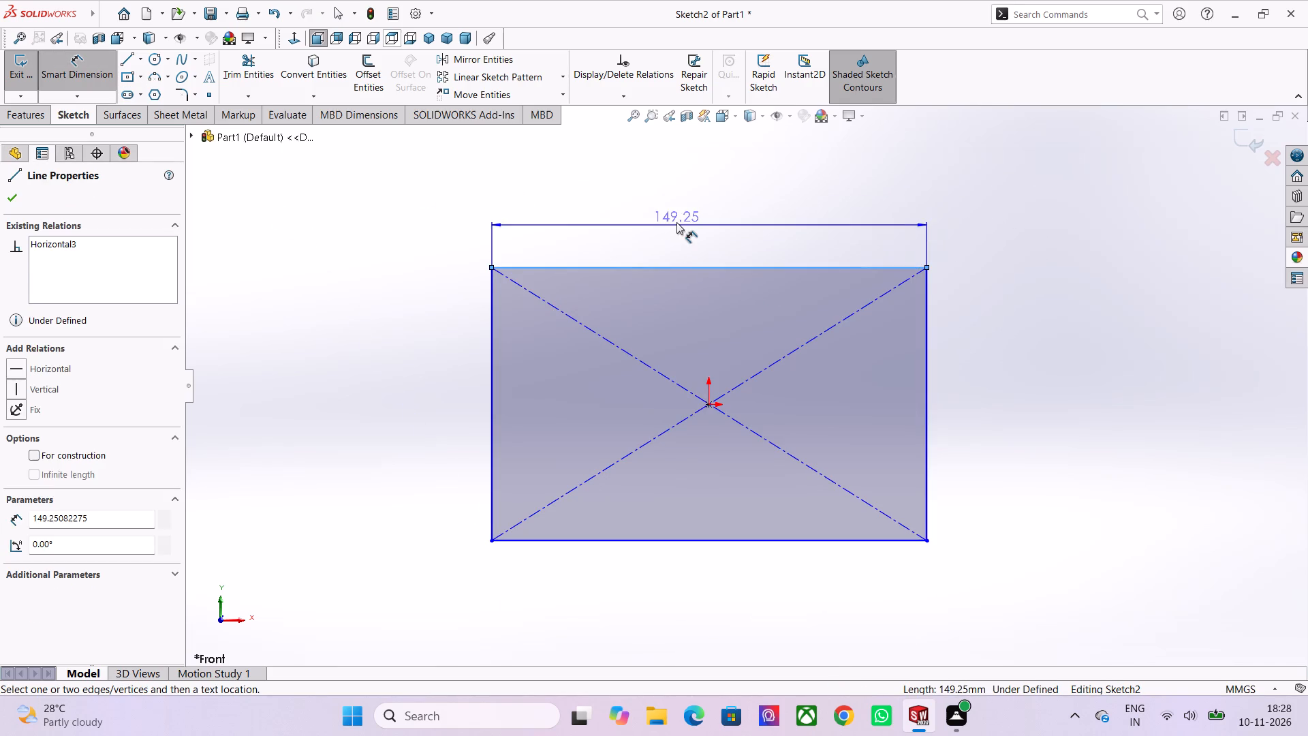
{"action": "left_click", "coordinate": [676, 222]}
{"action": "type", "text": "200"}
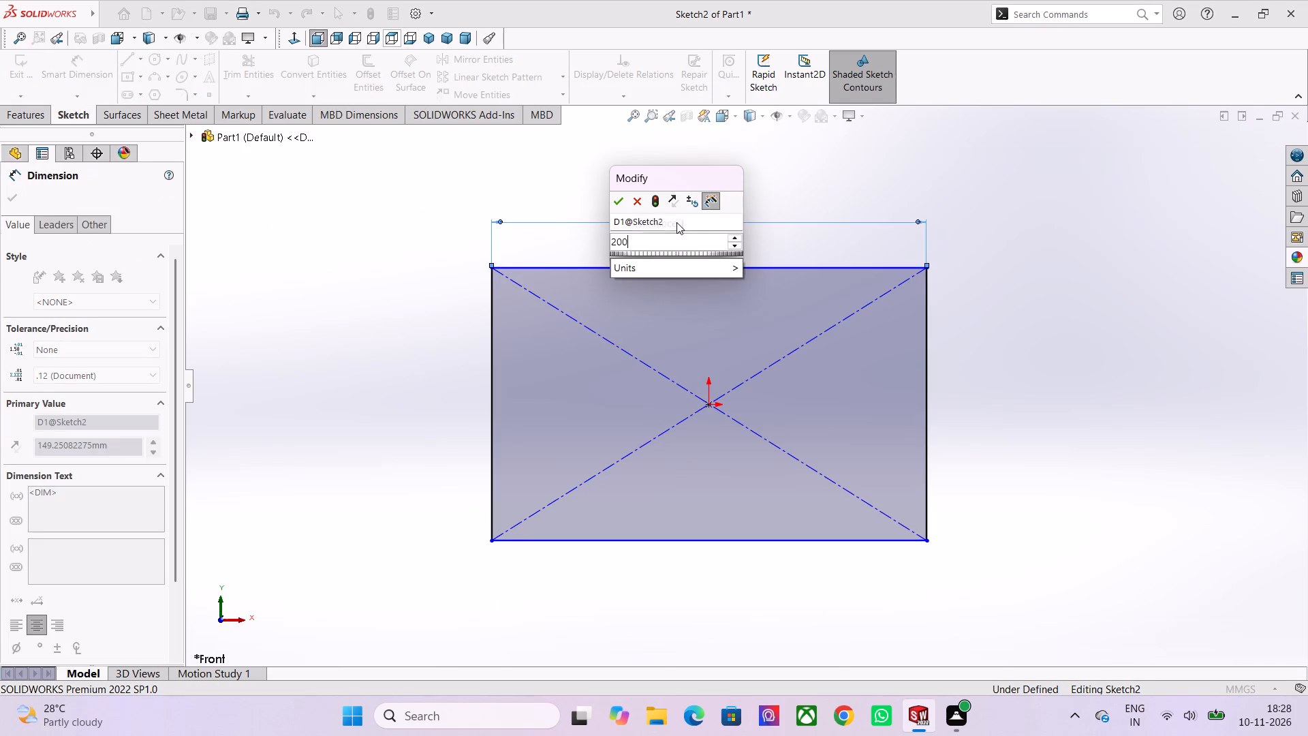
{"action": "key", "text": "Return"}
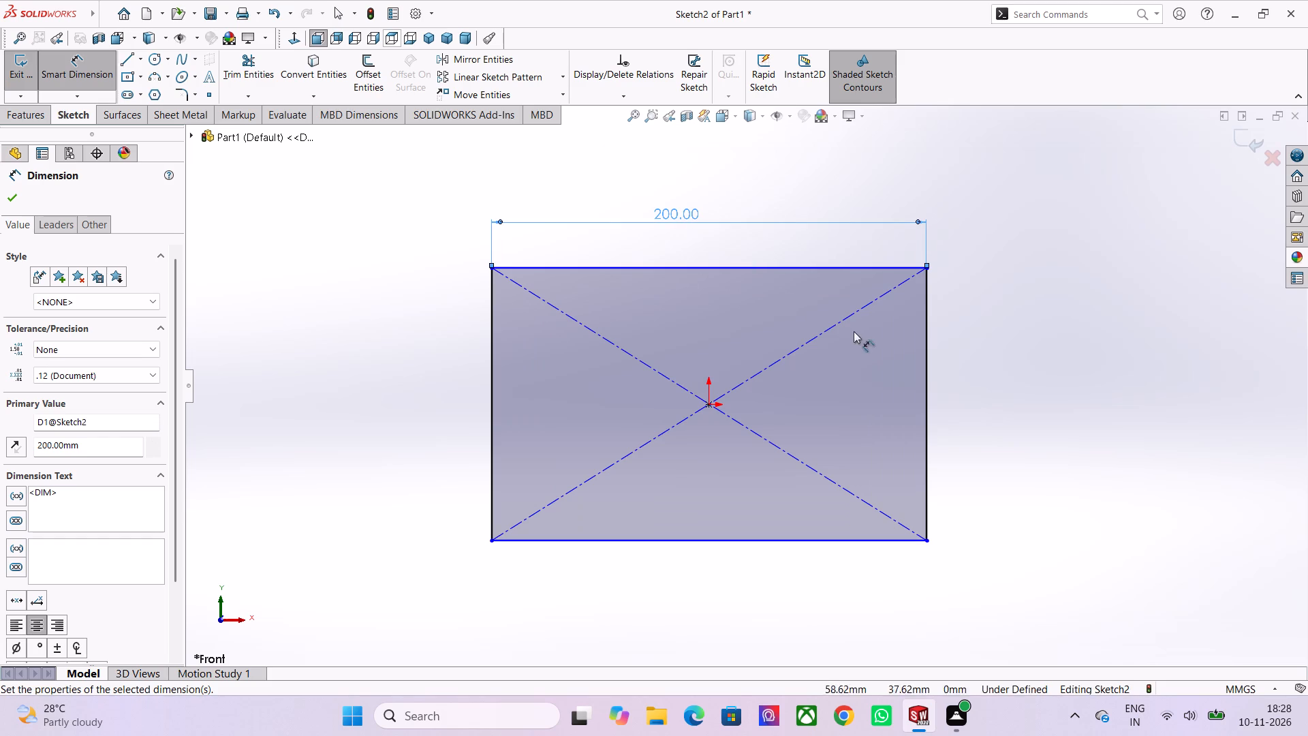
{"action": "left_click", "coordinate": [926, 337]}
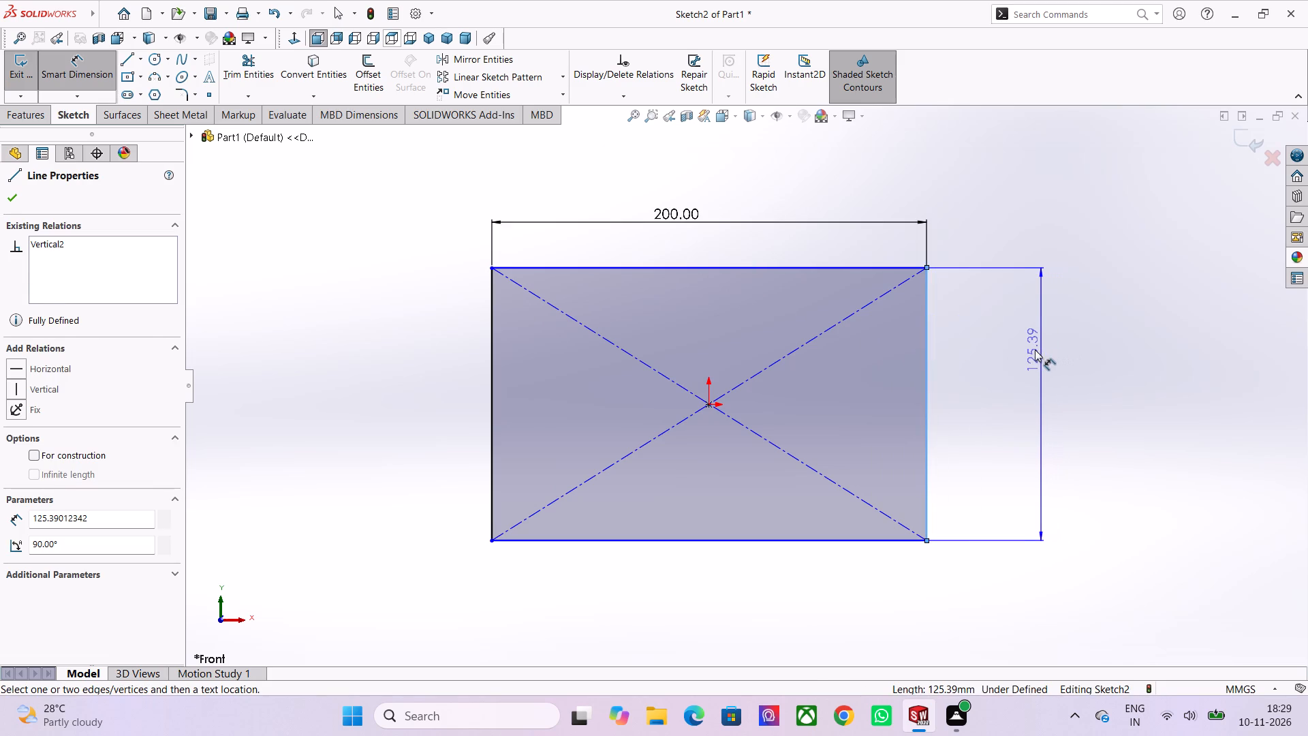
{"action": "left_click", "coordinate": [1033, 350]}
{"action": "type", "text": "120"}
{"action": "key", "text": "Return"}
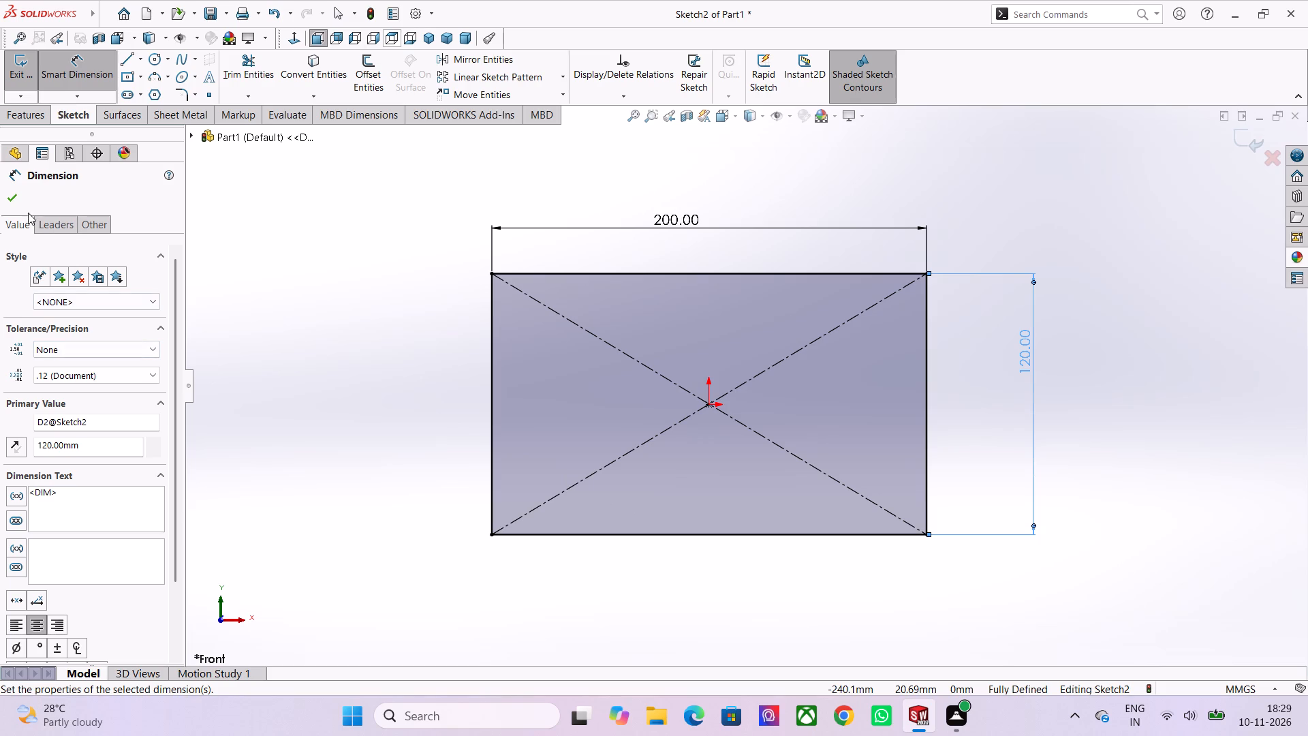
Exit the sketch and create the base flange from the rectangle with a 3 mm sheet thickness.
{"action": "left_click", "coordinate": [15, 57]}
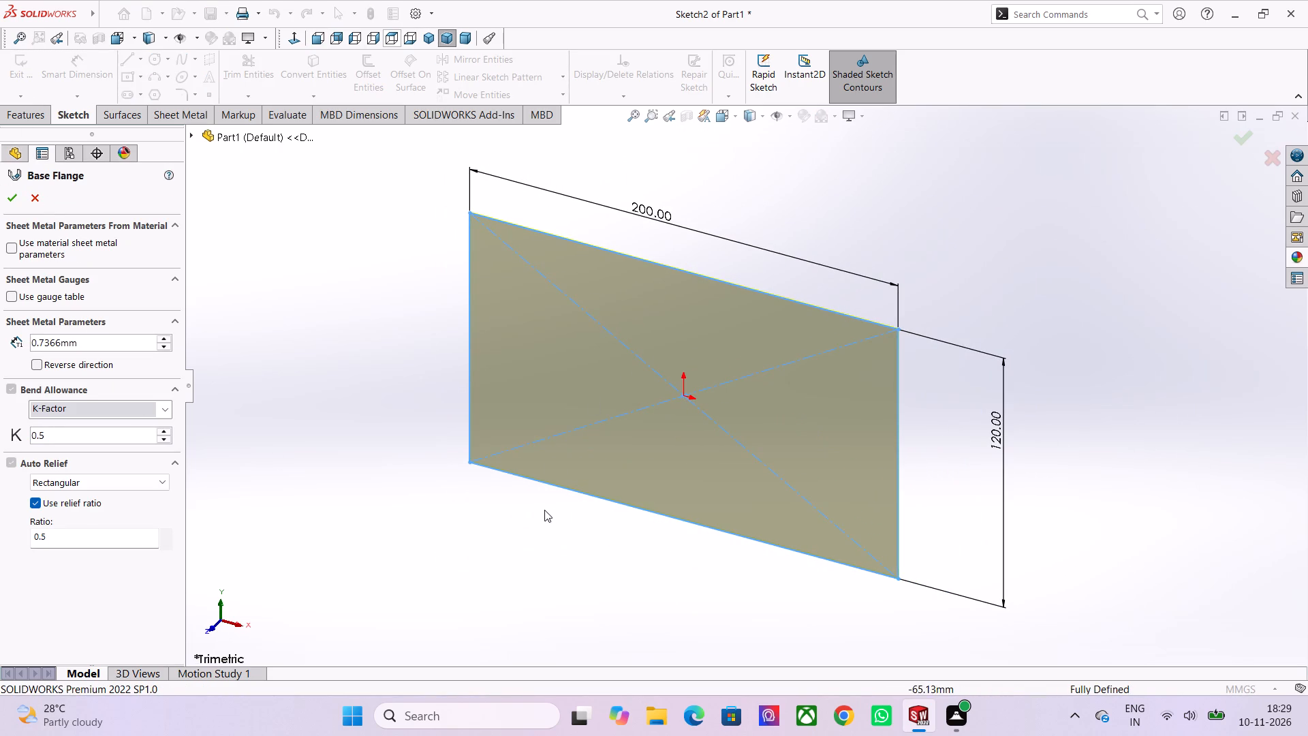
{"action": "double_click", "coordinate": [112, 337]}
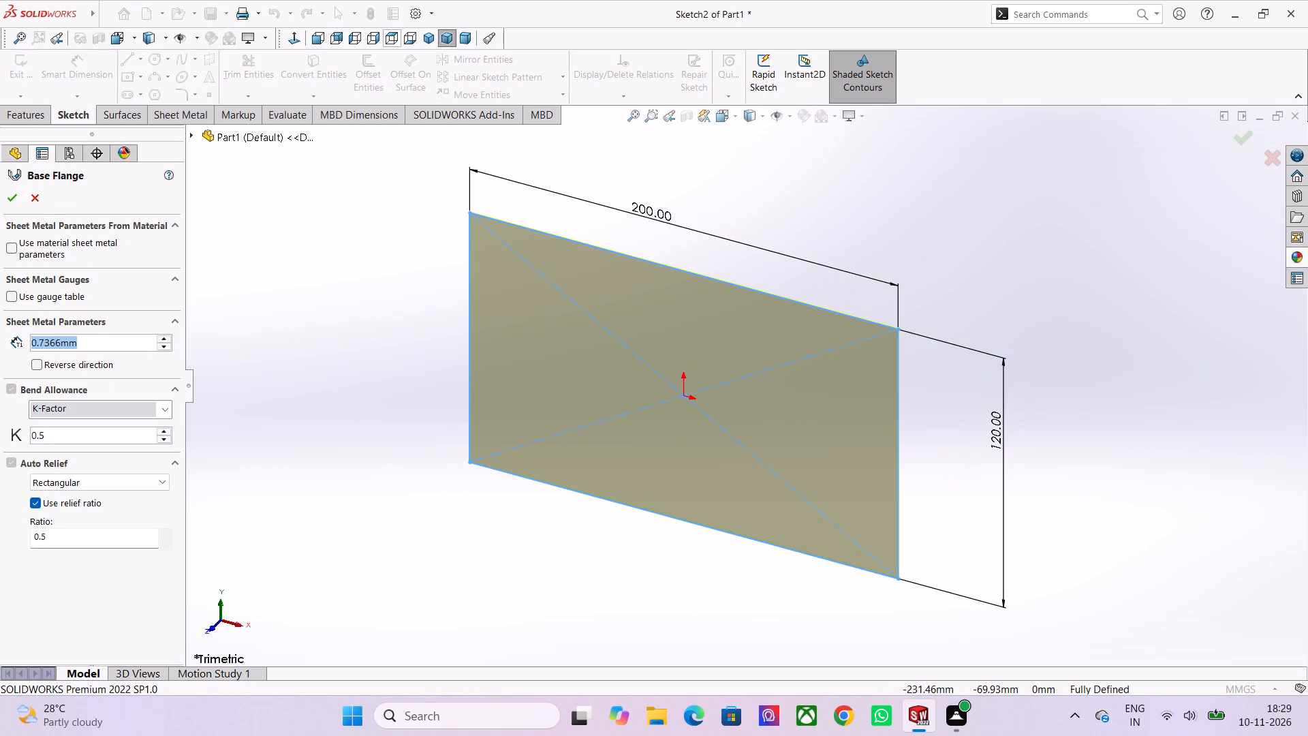
{"action": "key", "text": "3"}
{"action": "key", "text": "Return"}
{"action": "key", "text": "Return"}
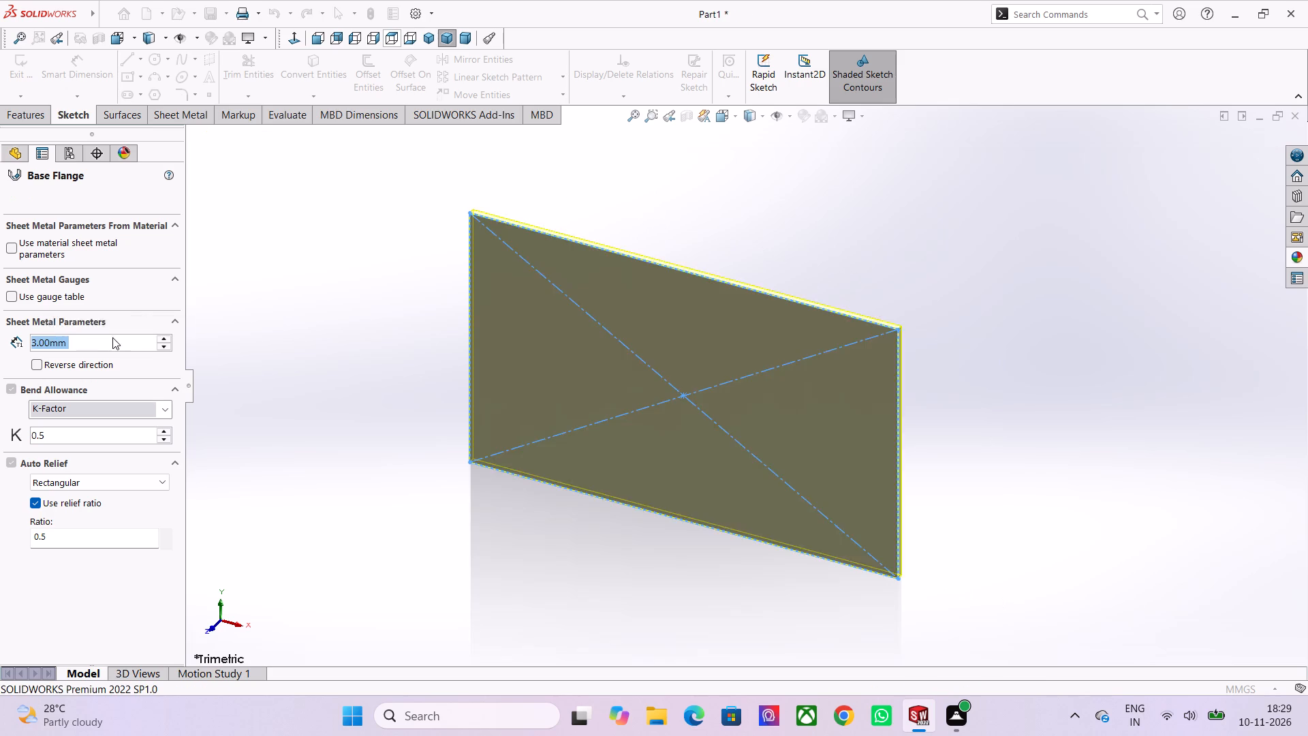
{"action": "left_click", "coordinate": [793, 226]}
Examine the base flange plate's faces and edges from all sides.
{"action": "middle_click_drag", "start_coordinate": [793, 226], "coordinate": [757, 245]}
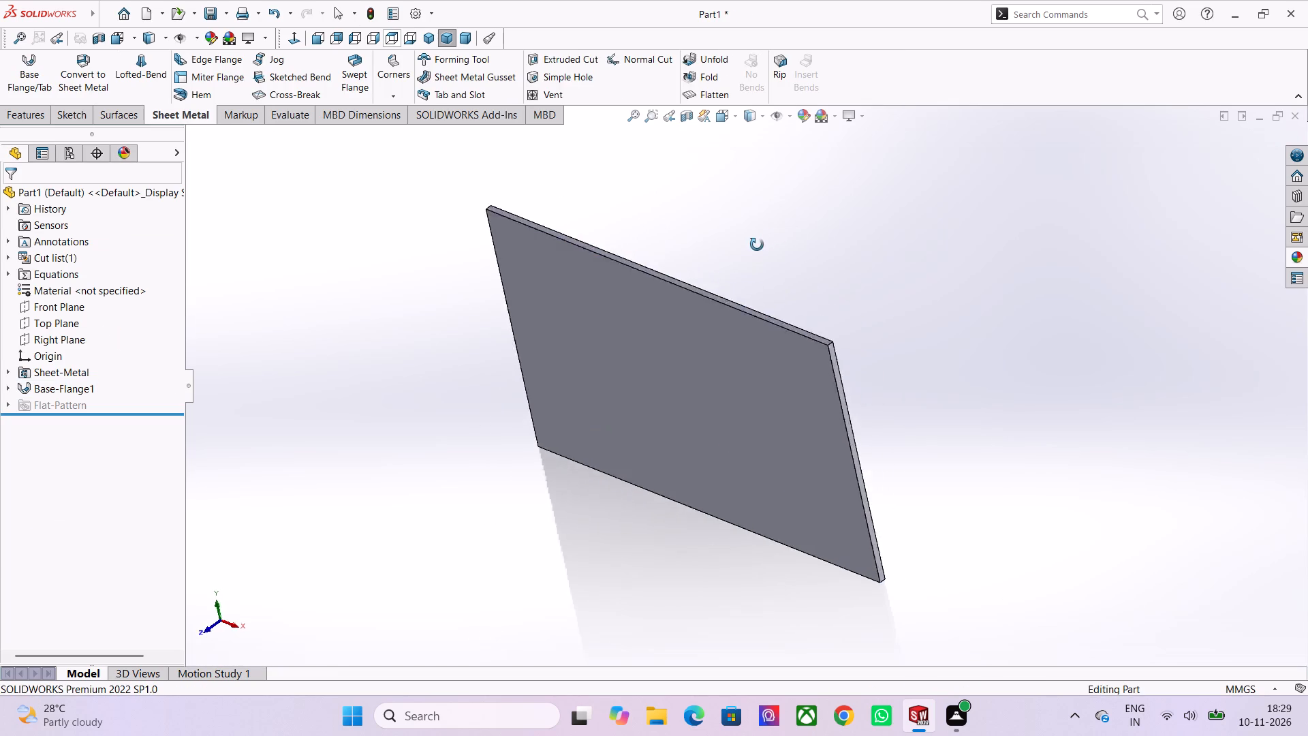
{"action": "middle_click_drag", "start_coordinate": [757, 245], "coordinate": [1093, 484]}
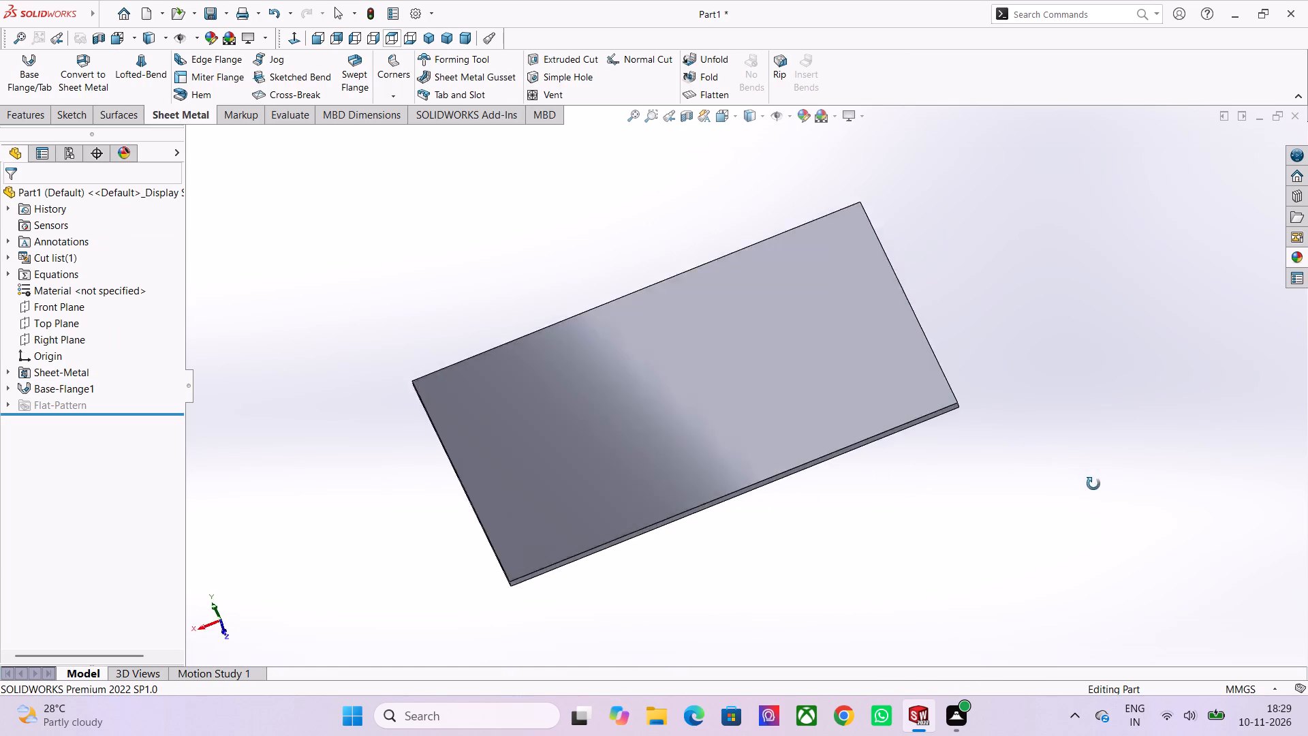
{"action": "middle_click_drag", "start_coordinate": [1093, 484], "coordinate": [703, 545]}
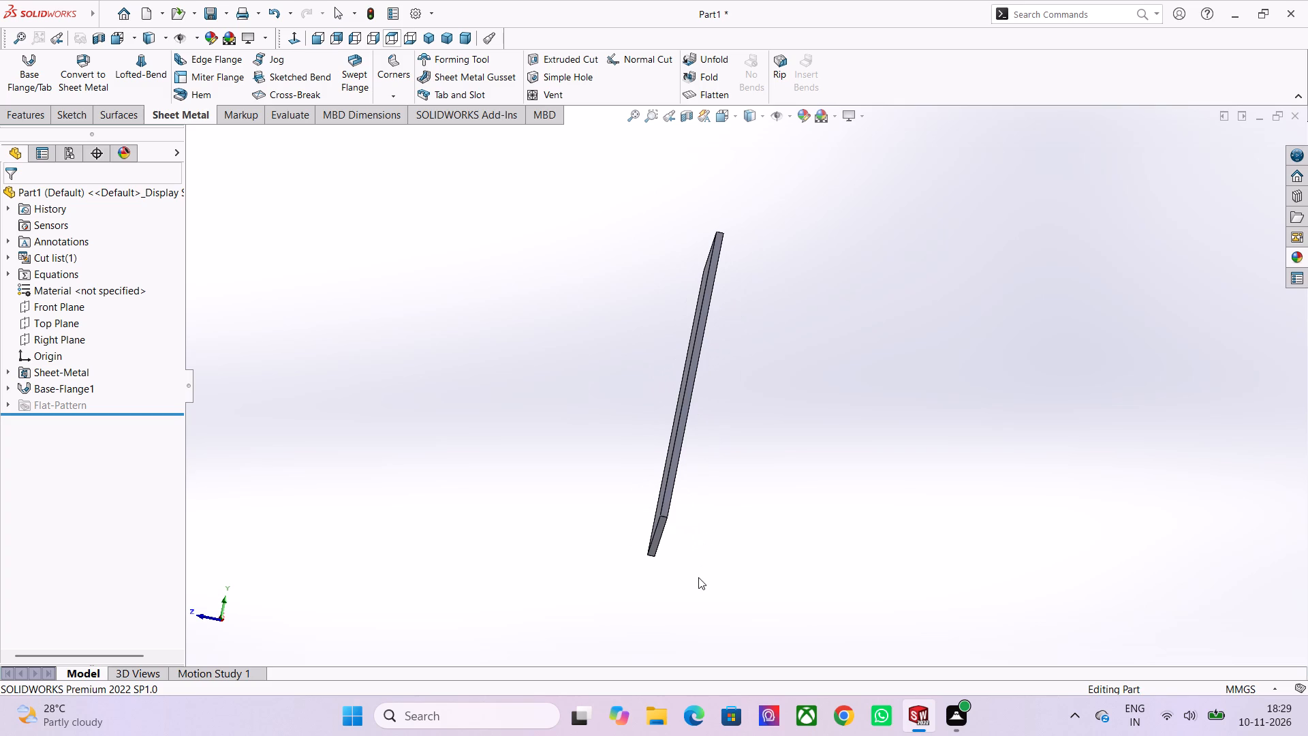
{"action": "middle_click_drag", "start_coordinate": [610, 405], "coordinate": [617, 543]}
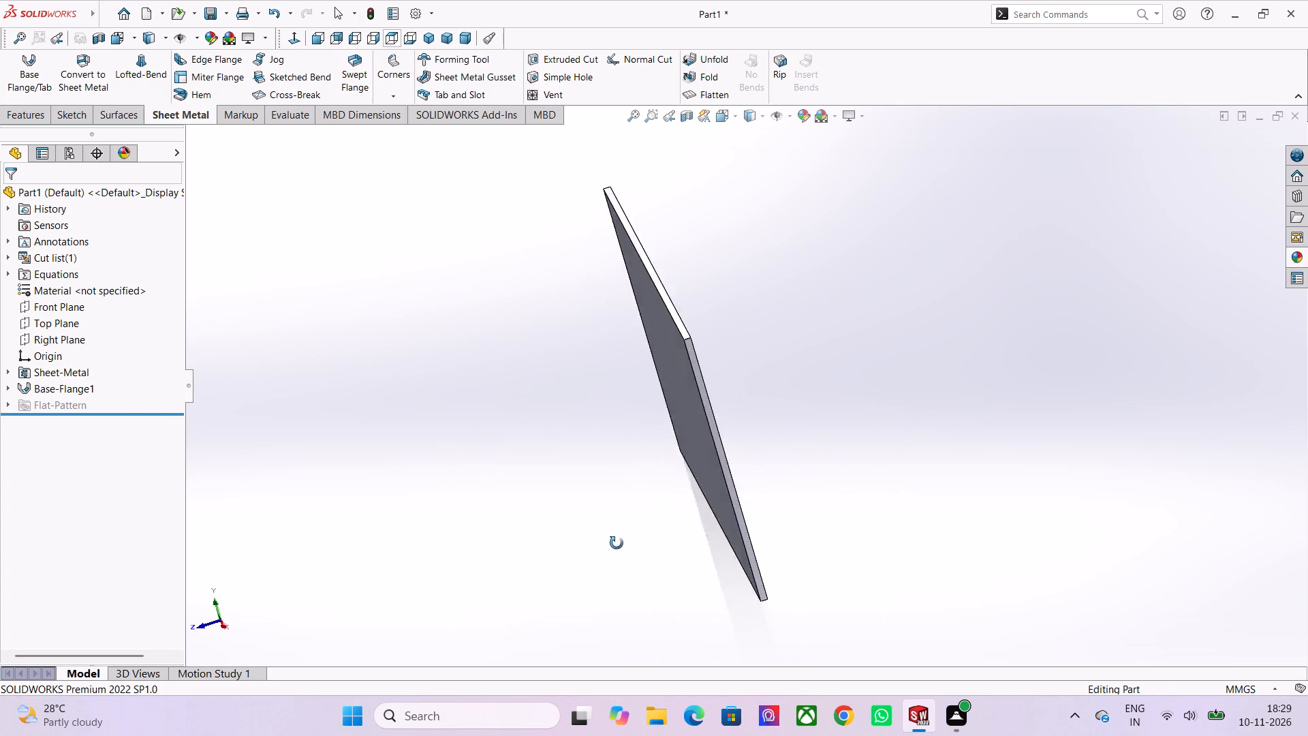
{"action": "middle_click_drag", "start_coordinate": [617, 543], "coordinate": [579, 506]}
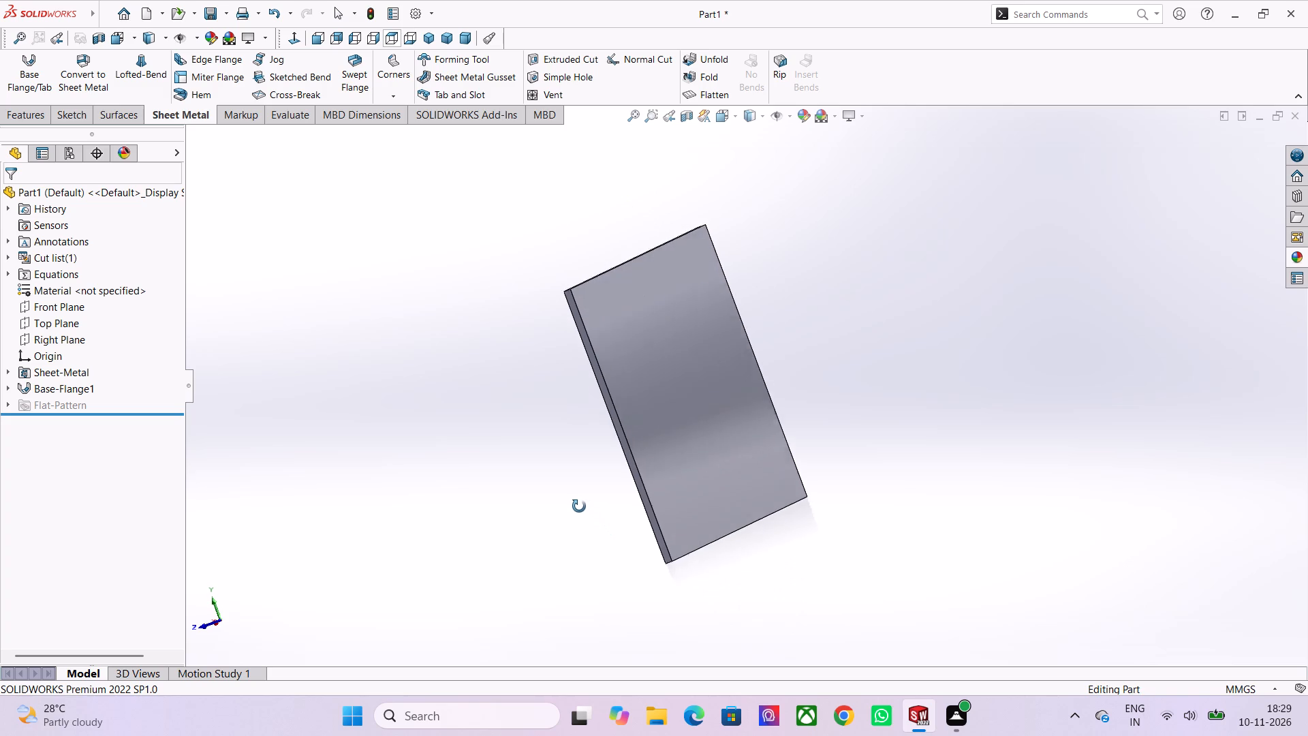
{"action": "middle_click_drag", "start_coordinate": [579, 506], "coordinate": [1160, 527]}
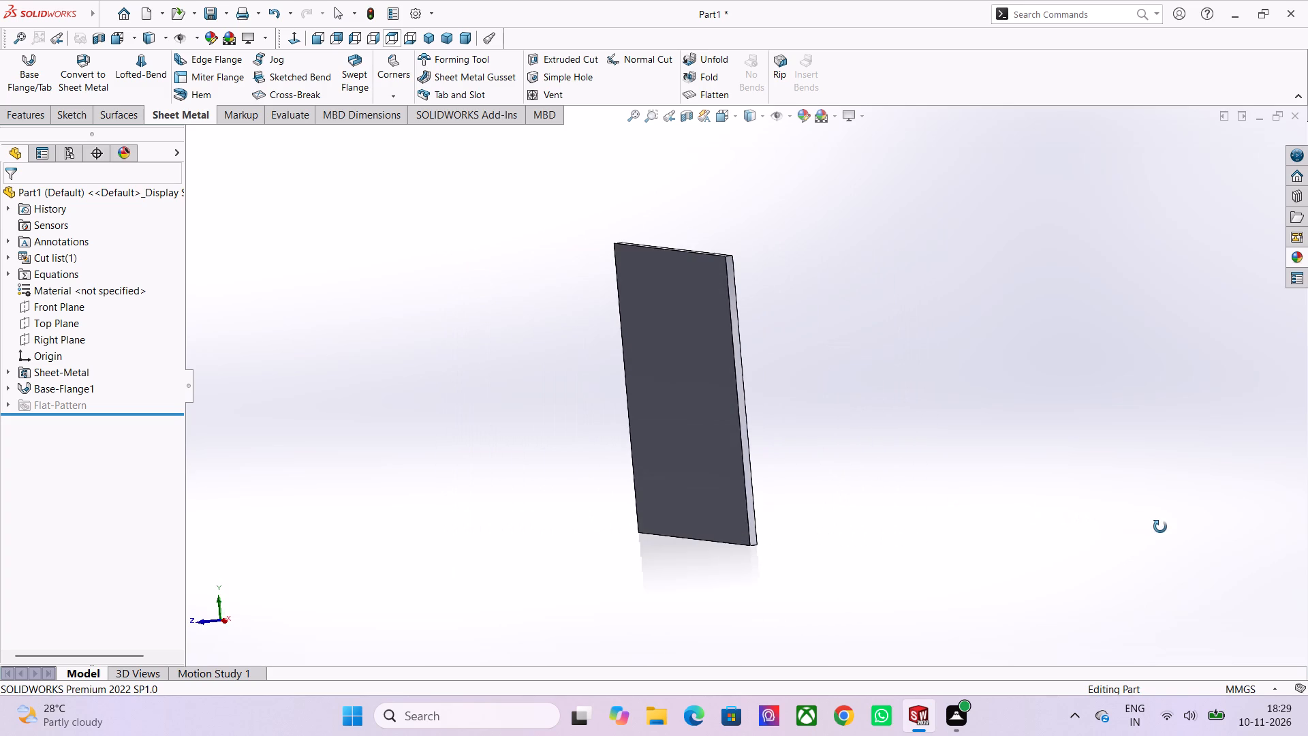
{"action": "middle_click_drag", "start_coordinate": [1160, 527], "coordinate": [1040, 541]}
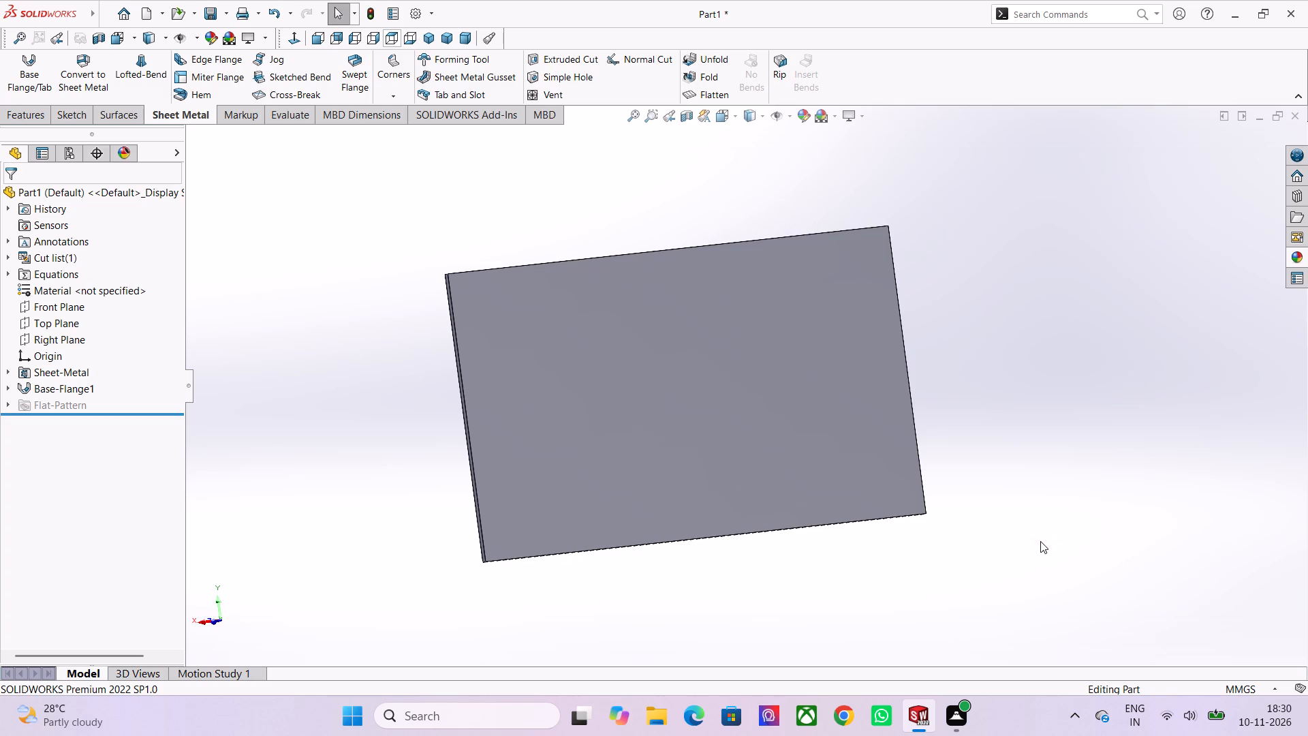
{"action": "middle_click_drag", "start_coordinate": [997, 501], "coordinate": [862, 547]}
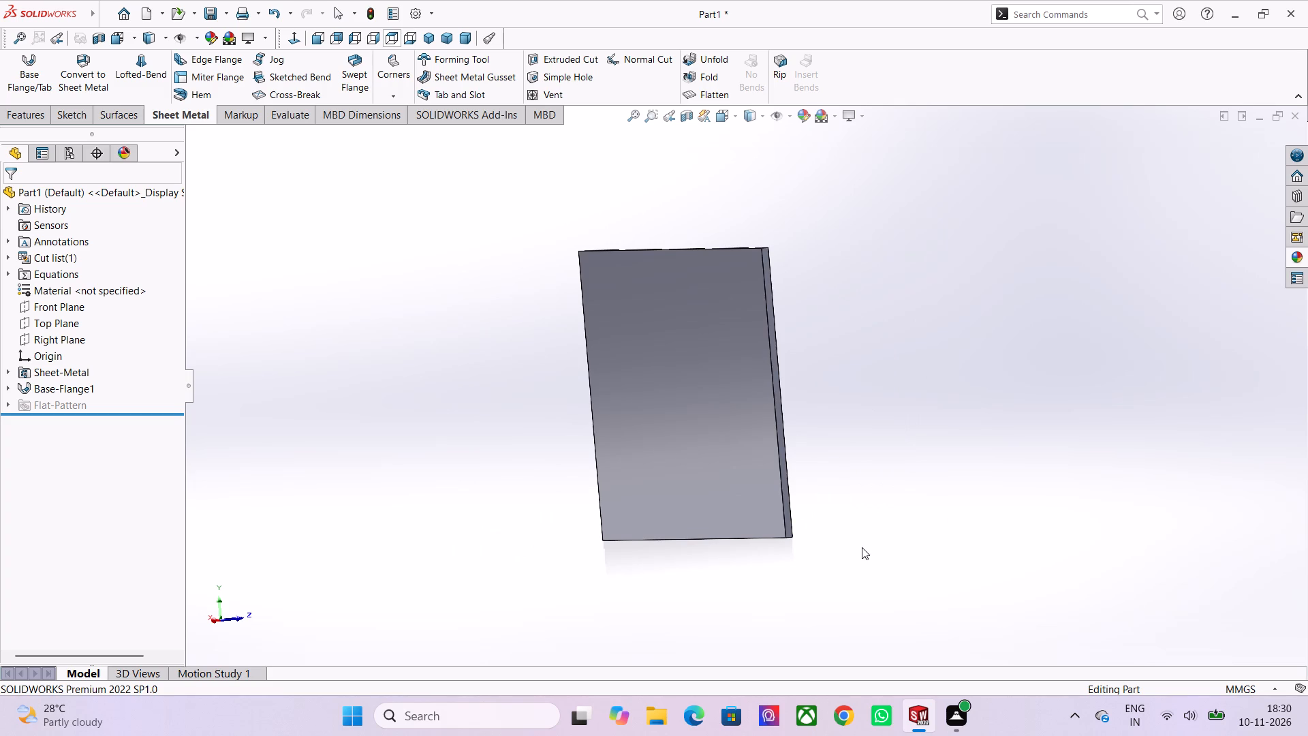
{"action": "scroll", "coordinate": [766, 369], "scroll_direction": "up", "scroll_amount": 1}
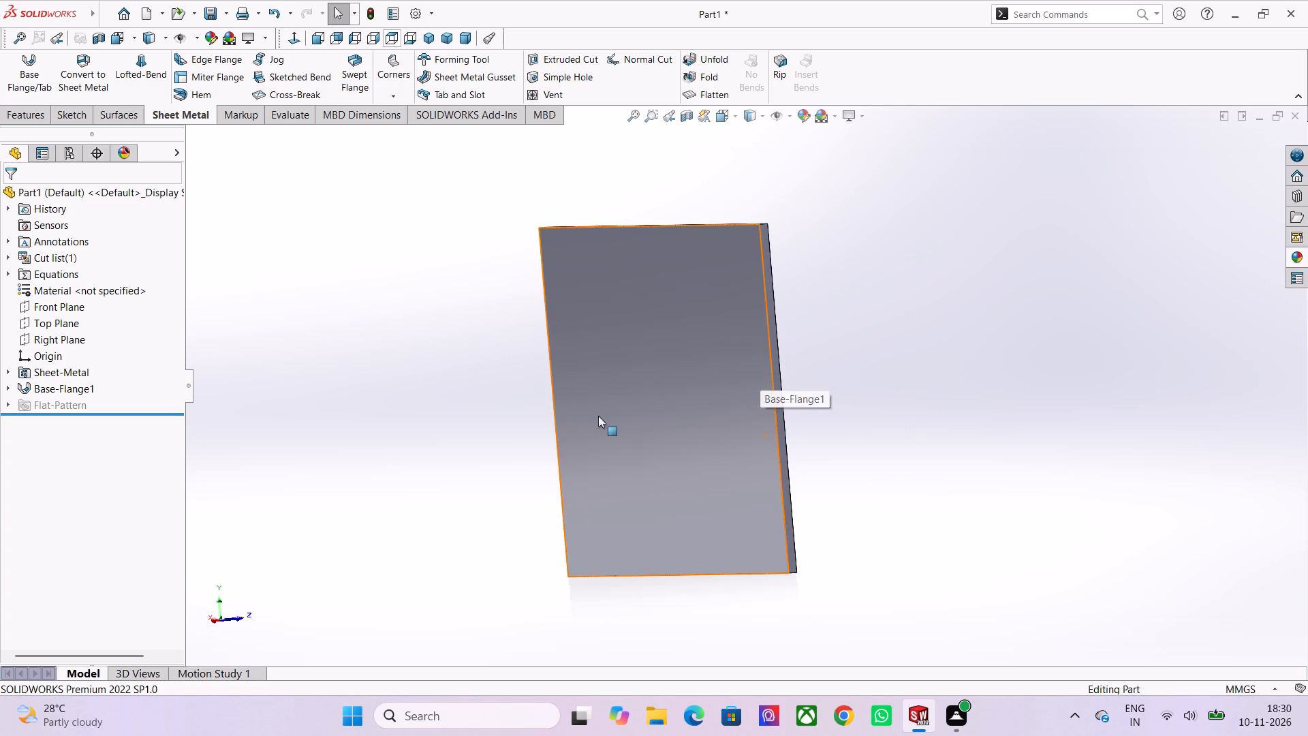
{"action": "middle_click_drag", "start_coordinate": [480, 393], "coordinate": [711, 415]}
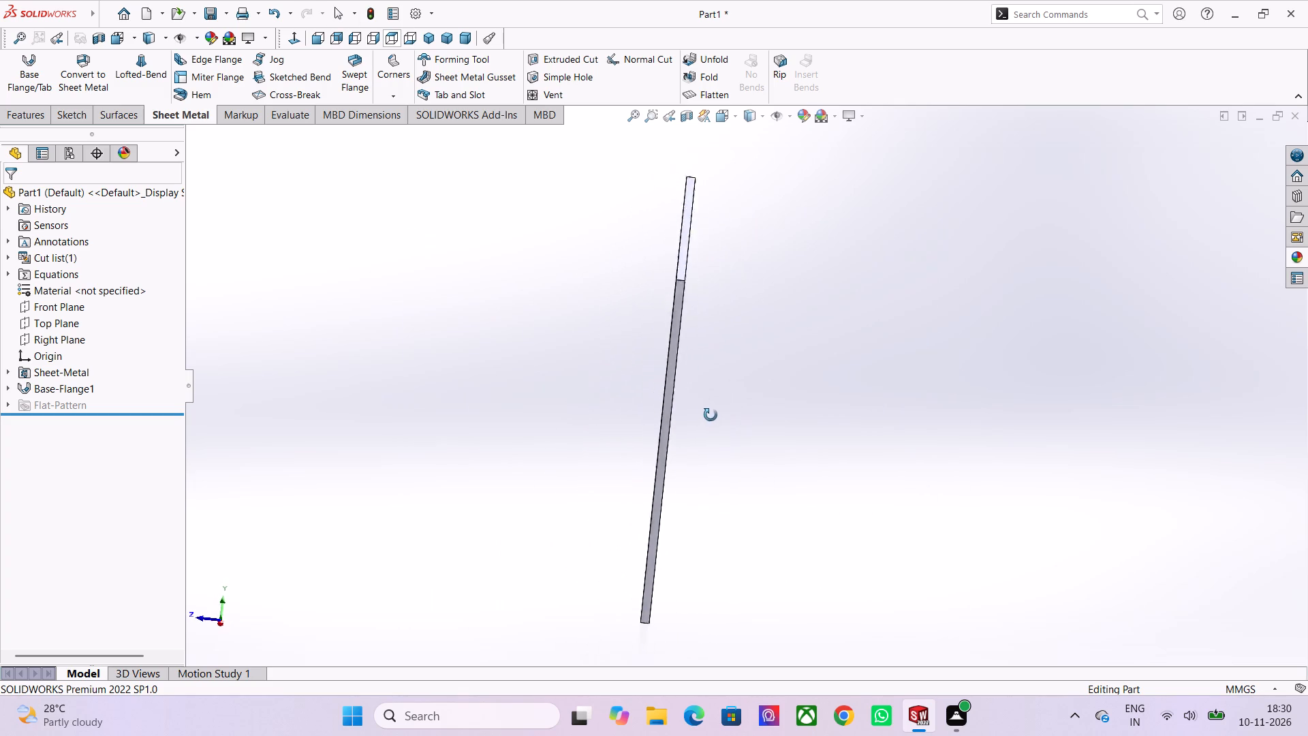
{"action": "middle_click_drag", "start_coordinate": [711, 415], "coordinate": [687, 395]}
{"action": "scroll", "coordinate": [687, 395], "scroll_direction": "down", "scroll_amount": 2}
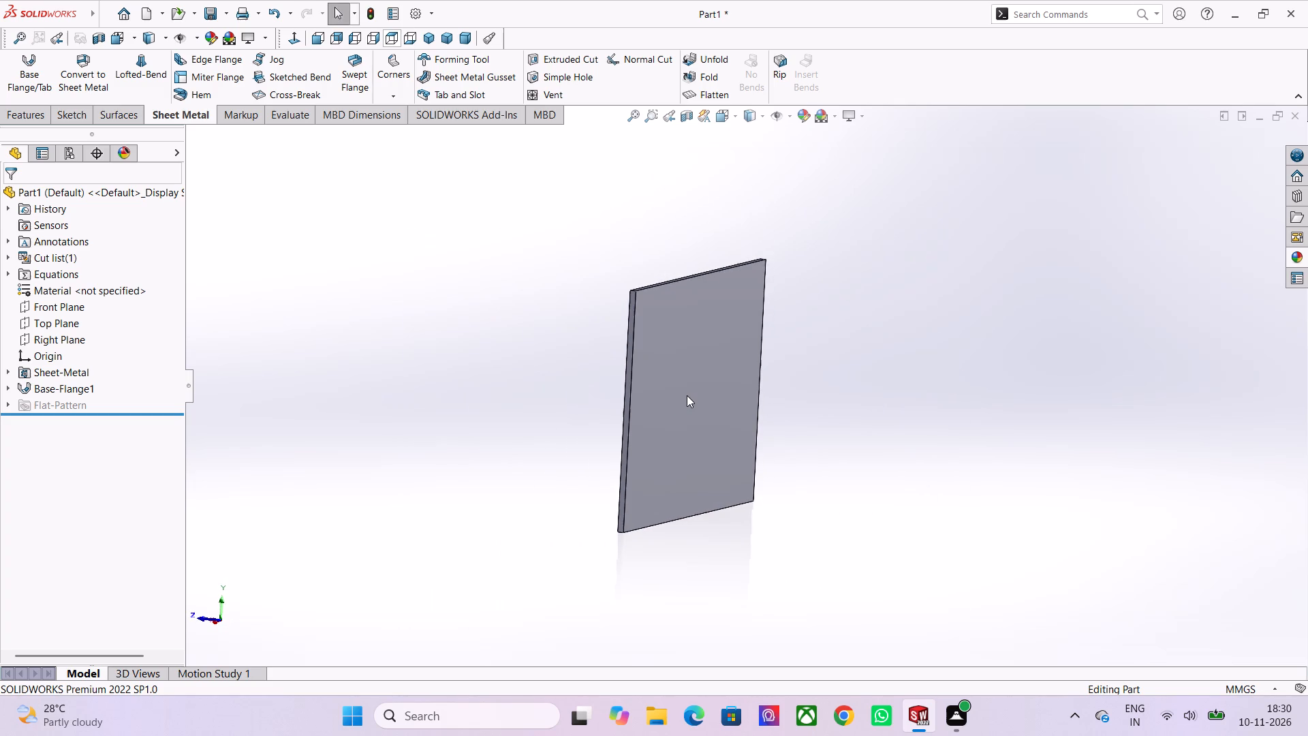
{"action": "middle_click_drag", "start_coordinate": [659, 409], "coordinate": [978, 435]}
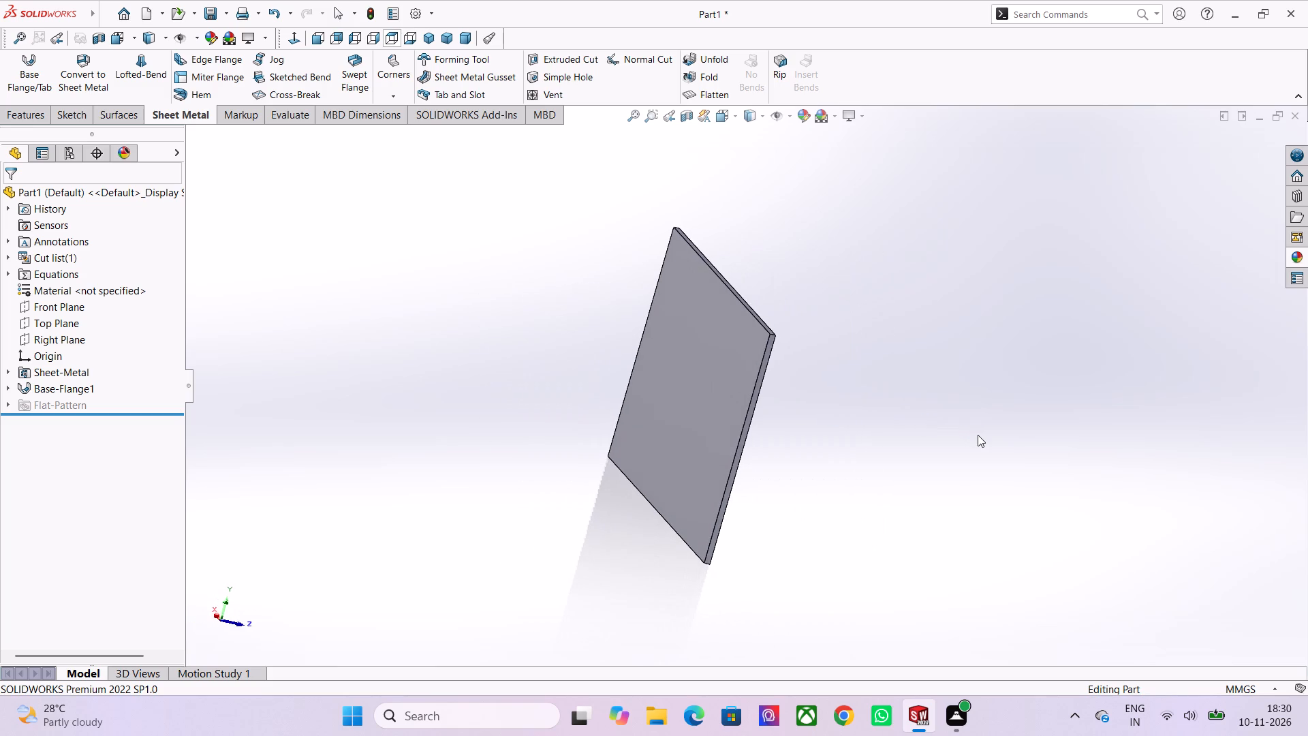
{"action": "scroll", "coordinate": [949, 428], "scroll_direction": "down", "scroll_amount": 1}
{"action": "middle_click_drag", "start_coordinate": [936, 429], "coordinate": [785, 375]}
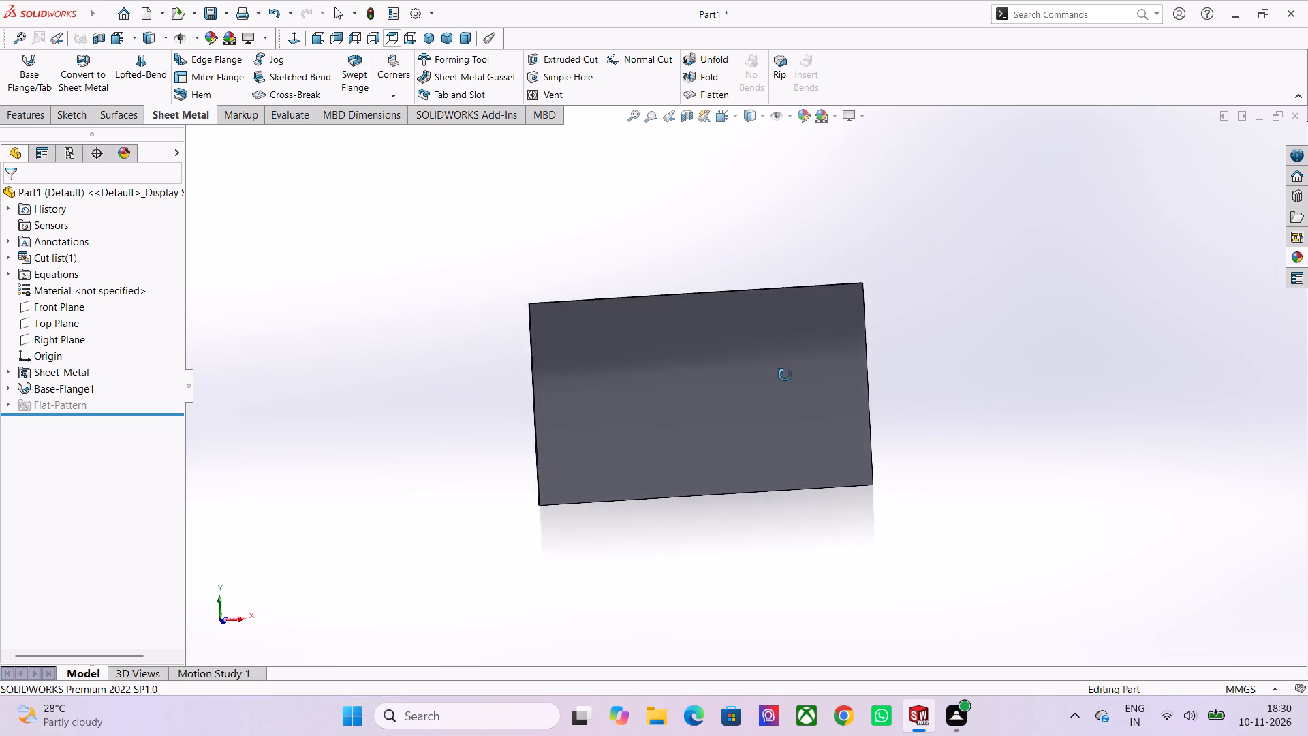
{"action": "middle_click_drag", "start_coordinate": [785, 375], "coordinate": [713, 366]}
{"action": "scroll", "coordinate": [713, 366], "scroll_direction": "up", "scroll_amount": 4}
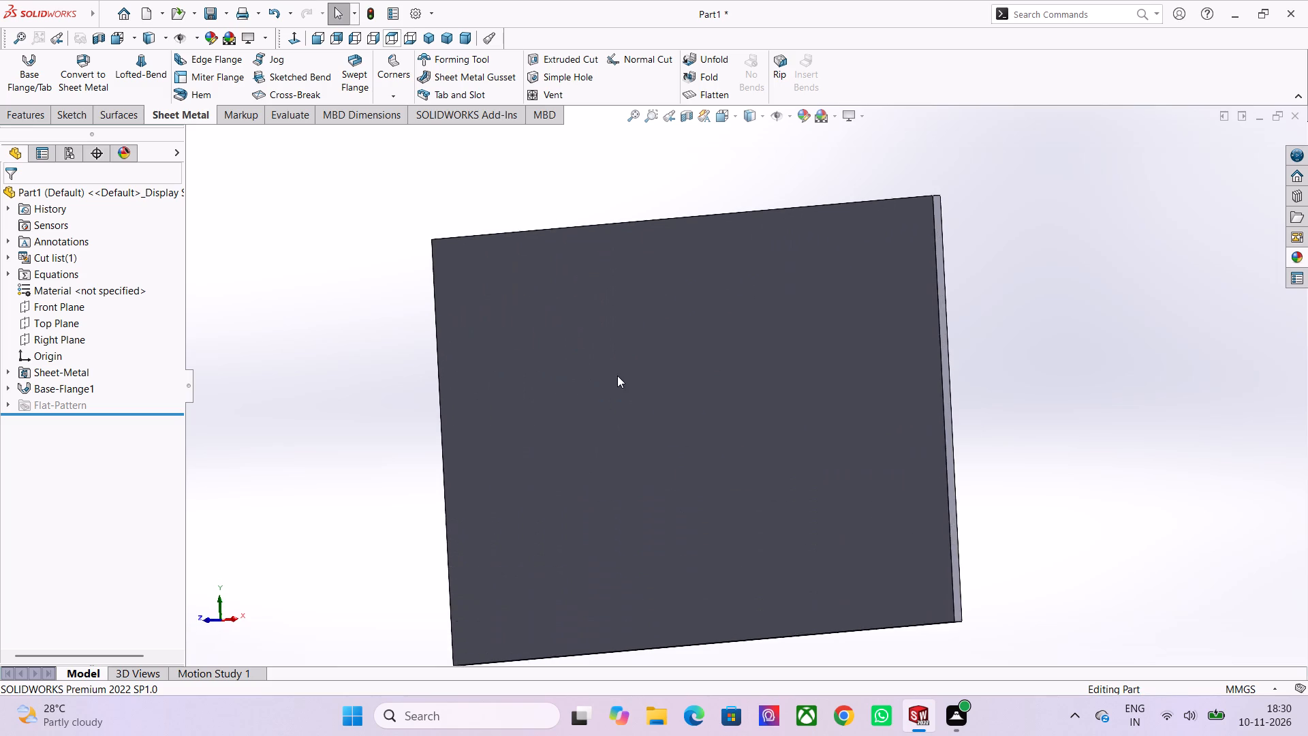
{"action": "scroll", "coordinate": [610, 377], "scroll_direction": "down", "scroll_amount": 2}
{"action": "middle_click_drag", "start_coordinate": [610, 377], "coordinate": [681, 275]}
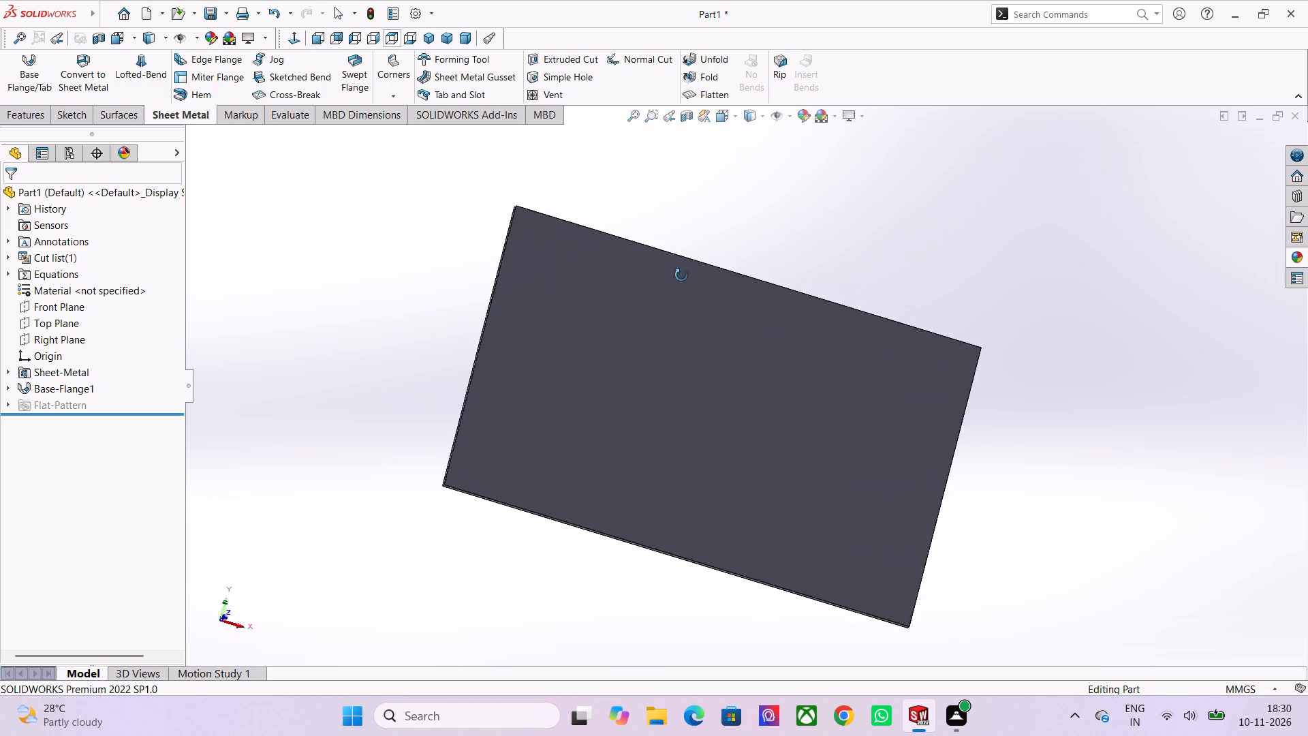
{"action": "middle_click_drag", "start_coordinate": [681, 275], "coordinate": [597, 266]}
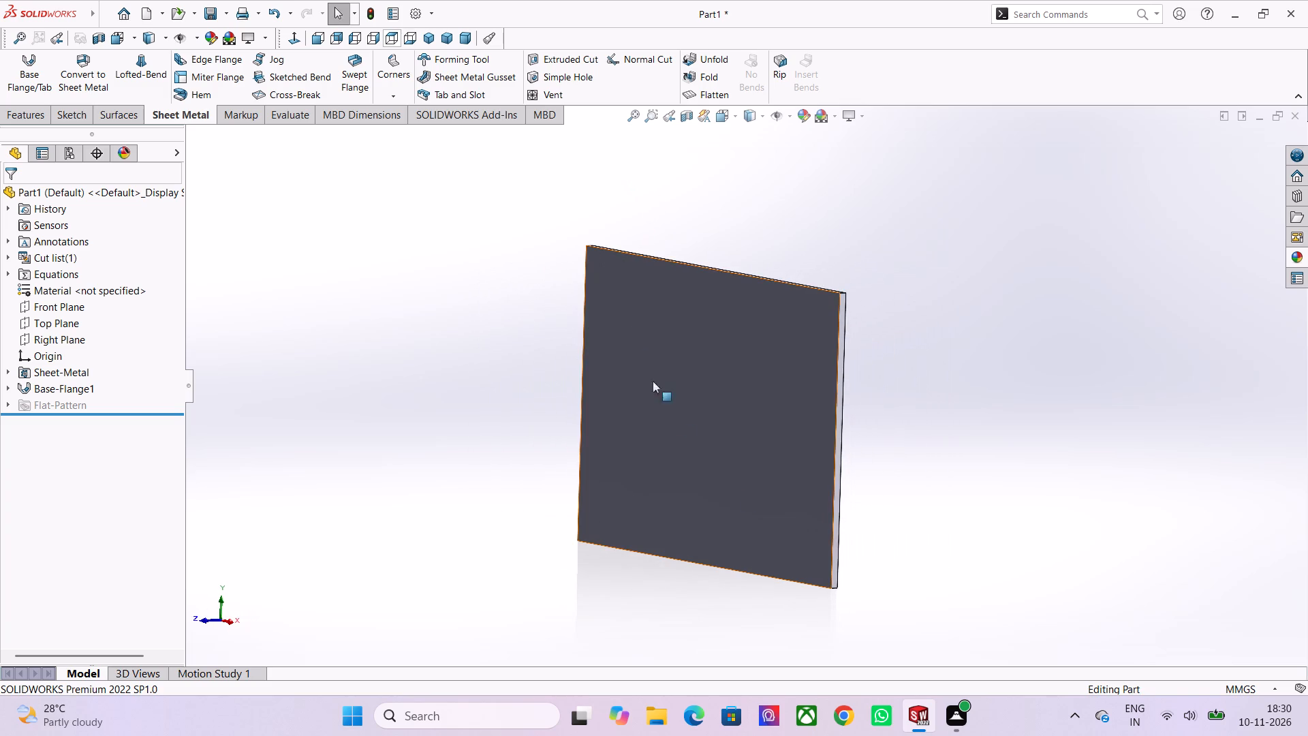
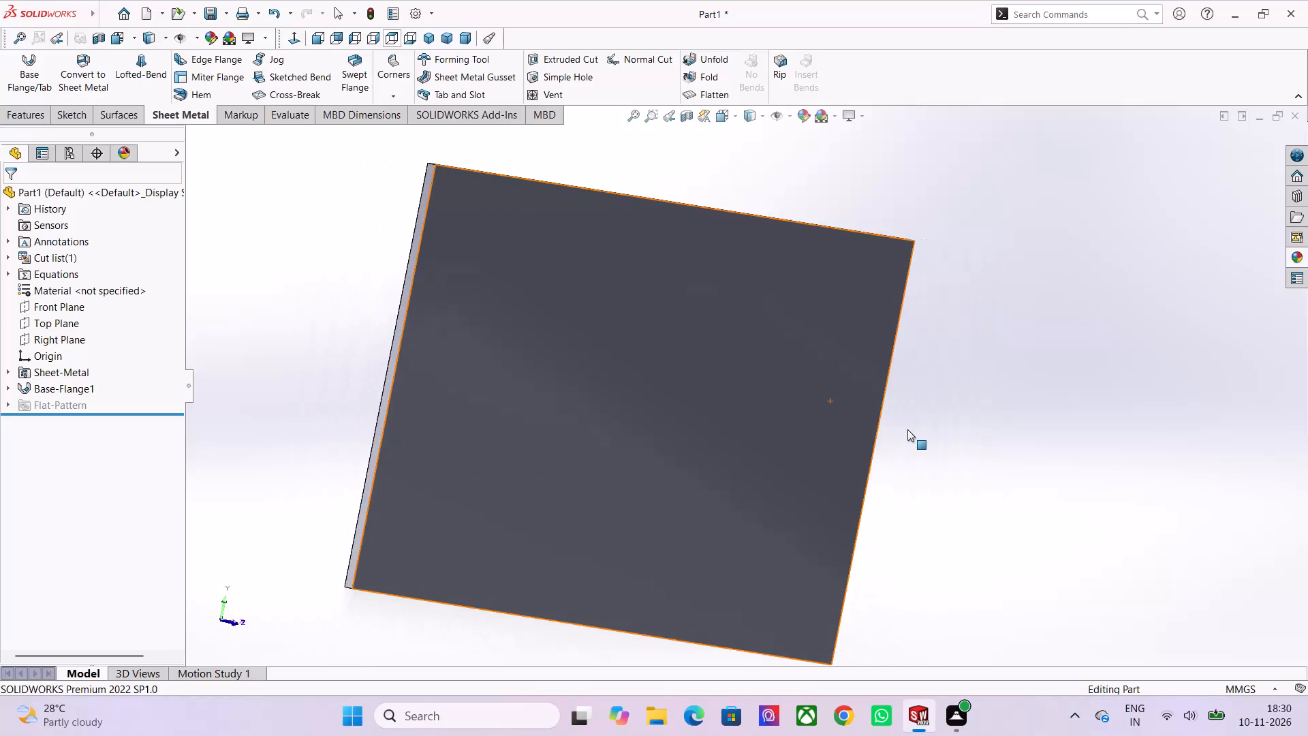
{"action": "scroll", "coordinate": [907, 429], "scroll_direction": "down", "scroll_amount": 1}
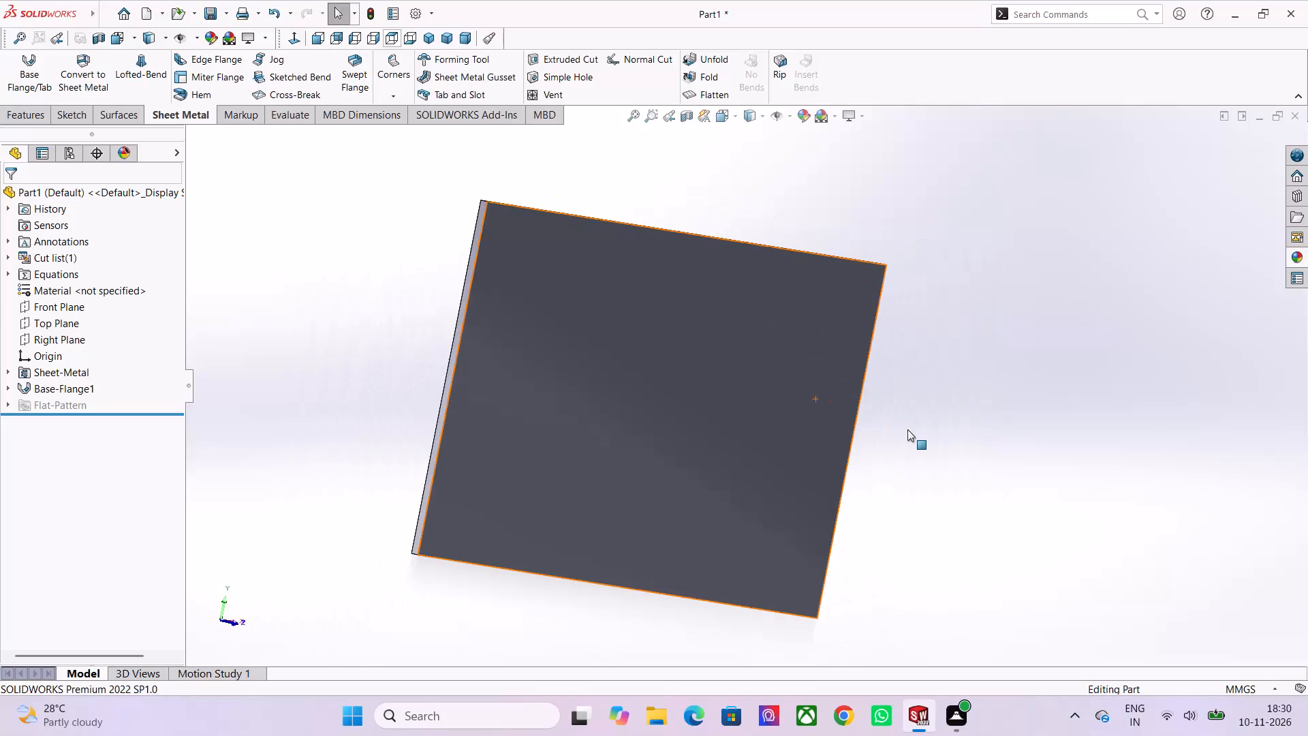
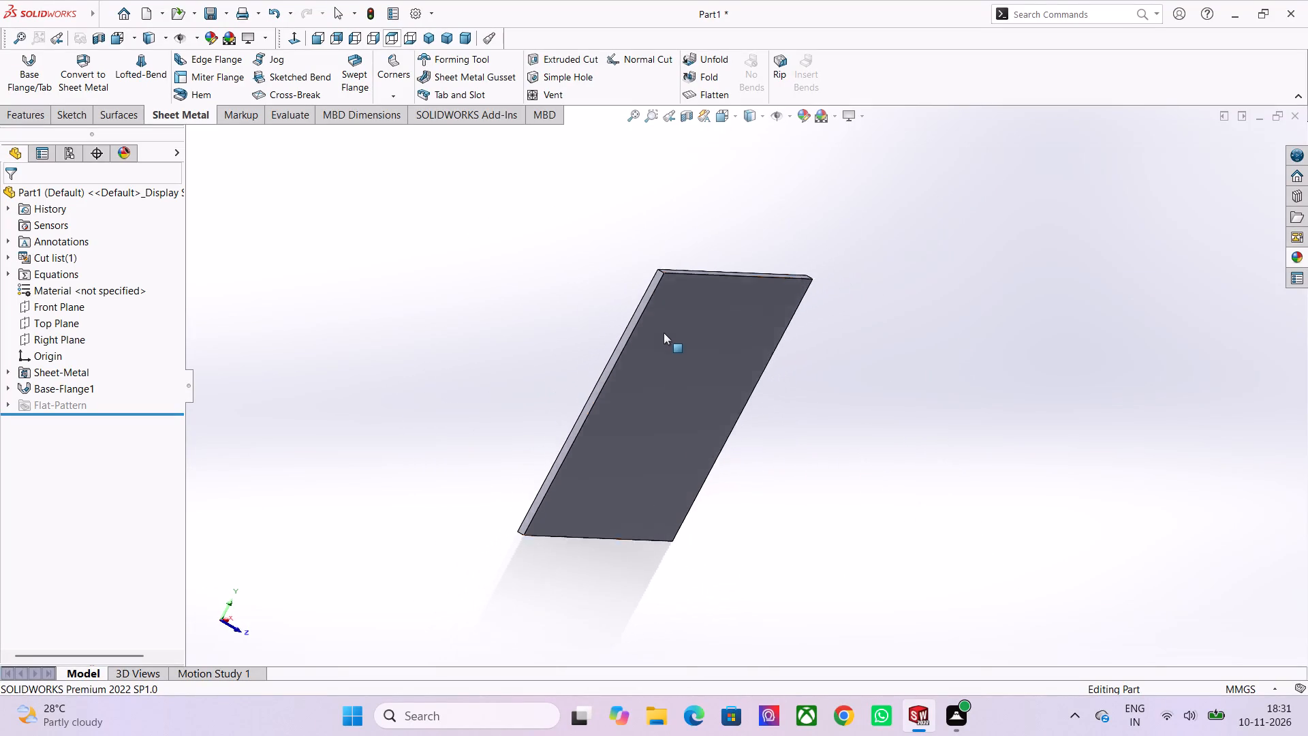
Inspect the flat base flange from several angles, checking both large faces and the thin edges.
{"action": "middle_click_drag", "start_coordinate": [514, 387], "coordinate": [786, 455]}
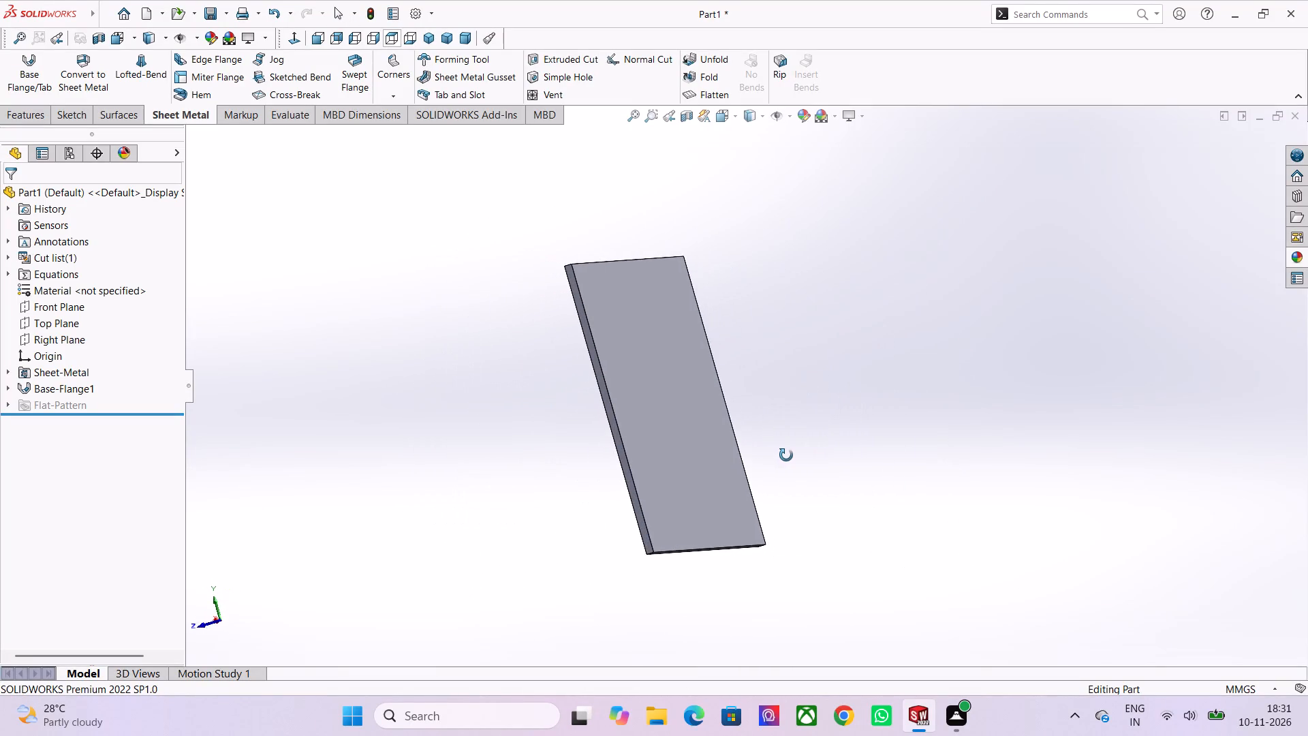
{"action": "middle_click_drag", "start_coordinate": [786, 455], "coordinate": [751, 476]}
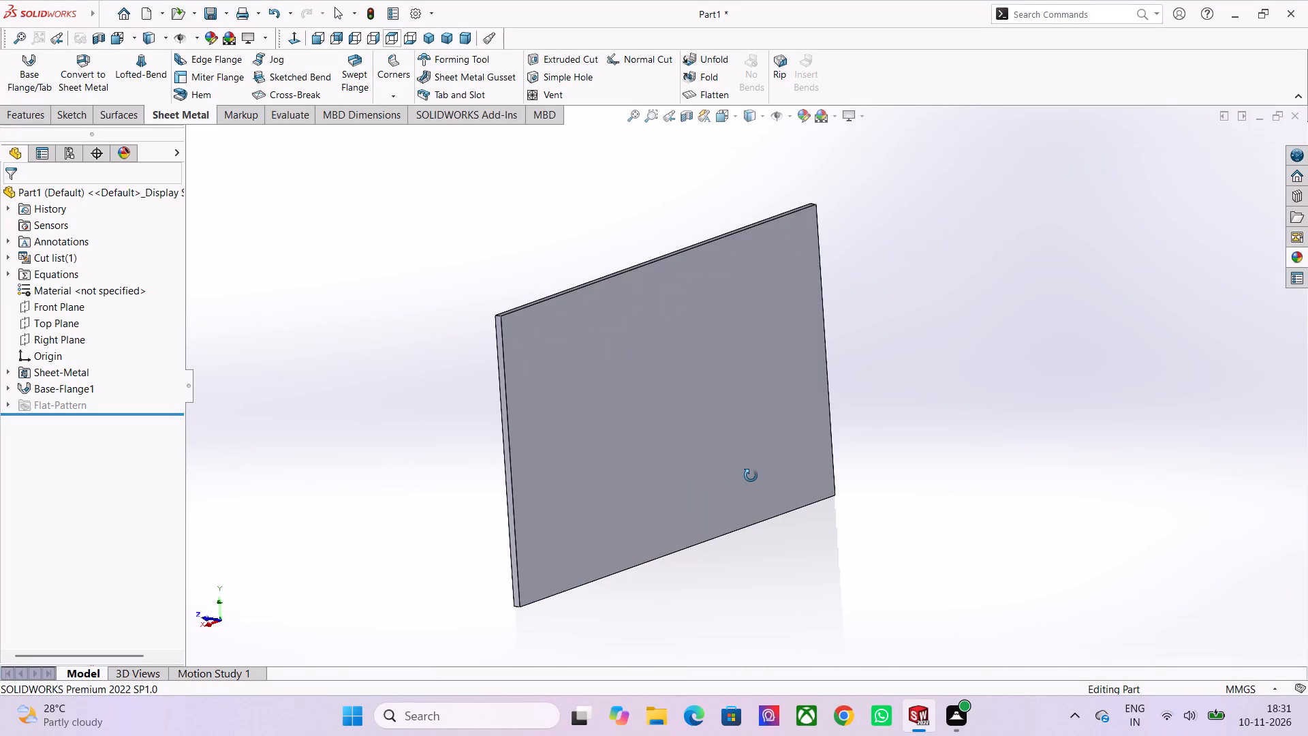
{"action": "middle_click_drag", "start_coordinate": [751, 476], "coordinate": [547, 493]}
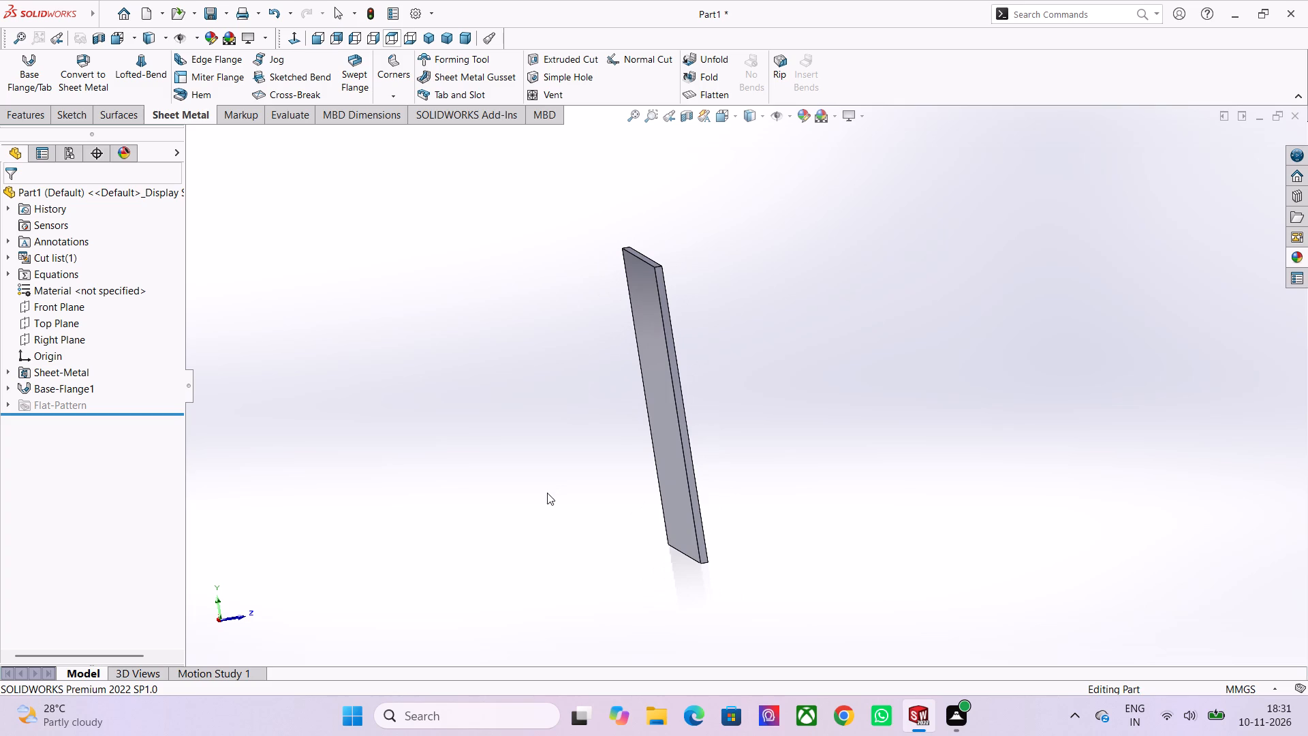
{"action": "scroll", "coordinate": [879, 315], "scroll_direction": "up", "scroll_amount": 1}
{"action": "middle_click_drag", "start_coordinate": [762, 346], "coordinate": [788, 340]}
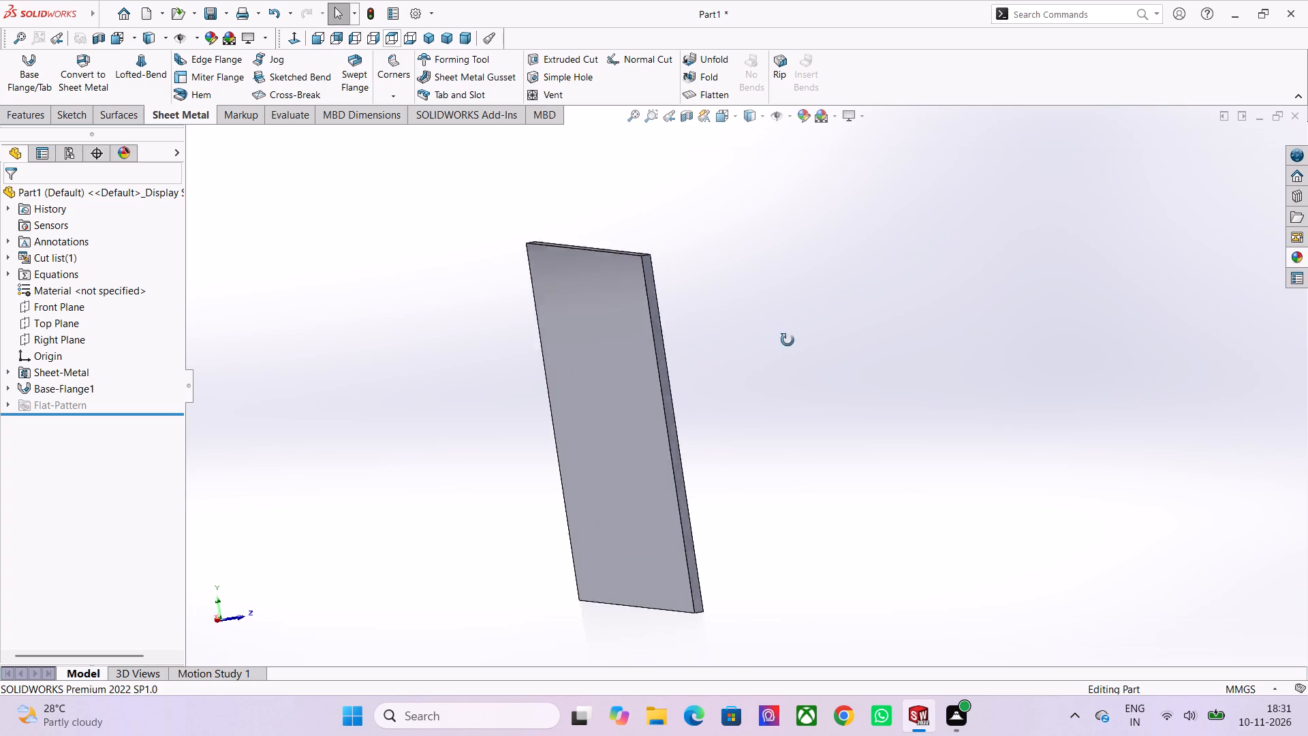
{"action": "middle_click_drag", "start_coordinate": [788, 340], "coordinate": [760, 343]}
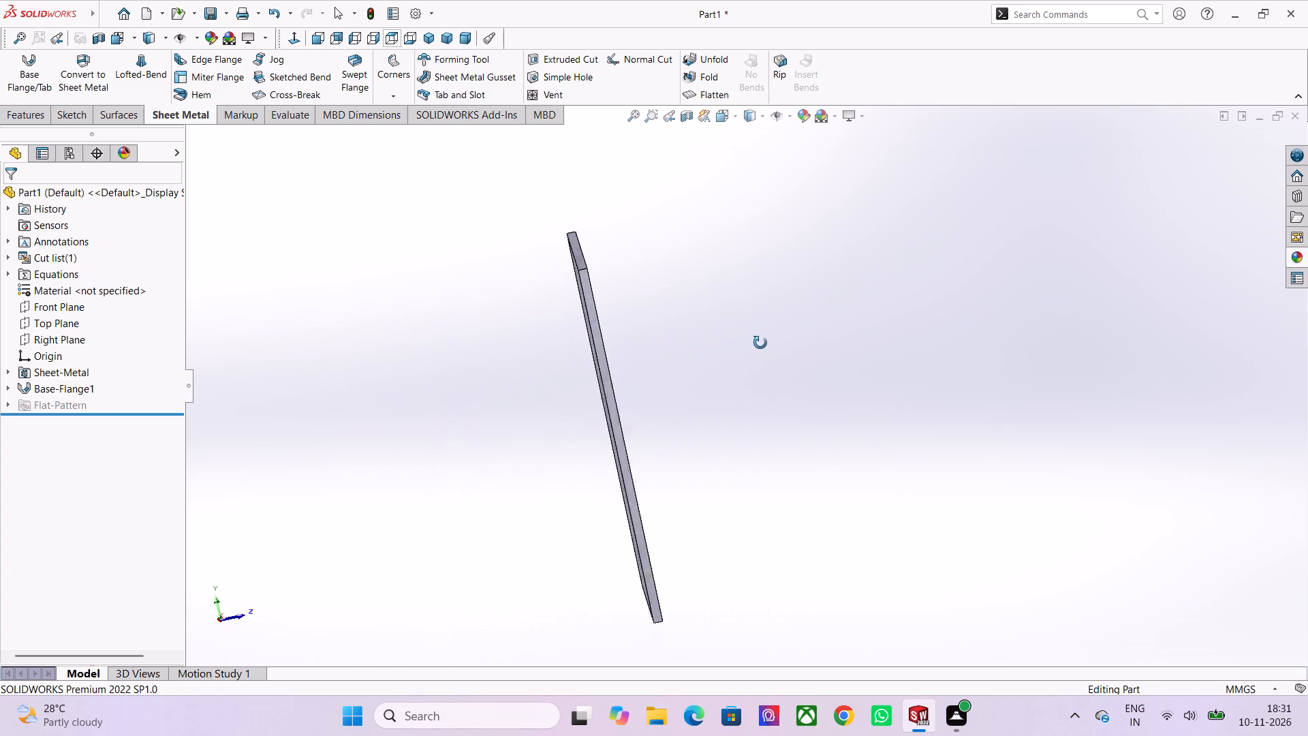
{"action": "middle_click_drag", "start_coordinate": [760, 343], "coordinate": [764, 328]}
{"action": "scroll", "coordinate": [764, 328], "scroll_direction": "down", "scroll_amount": 2}
{"action": "middle_click_drag", "start_coordinate": [723, 341], "coordinate": [850, 313]}
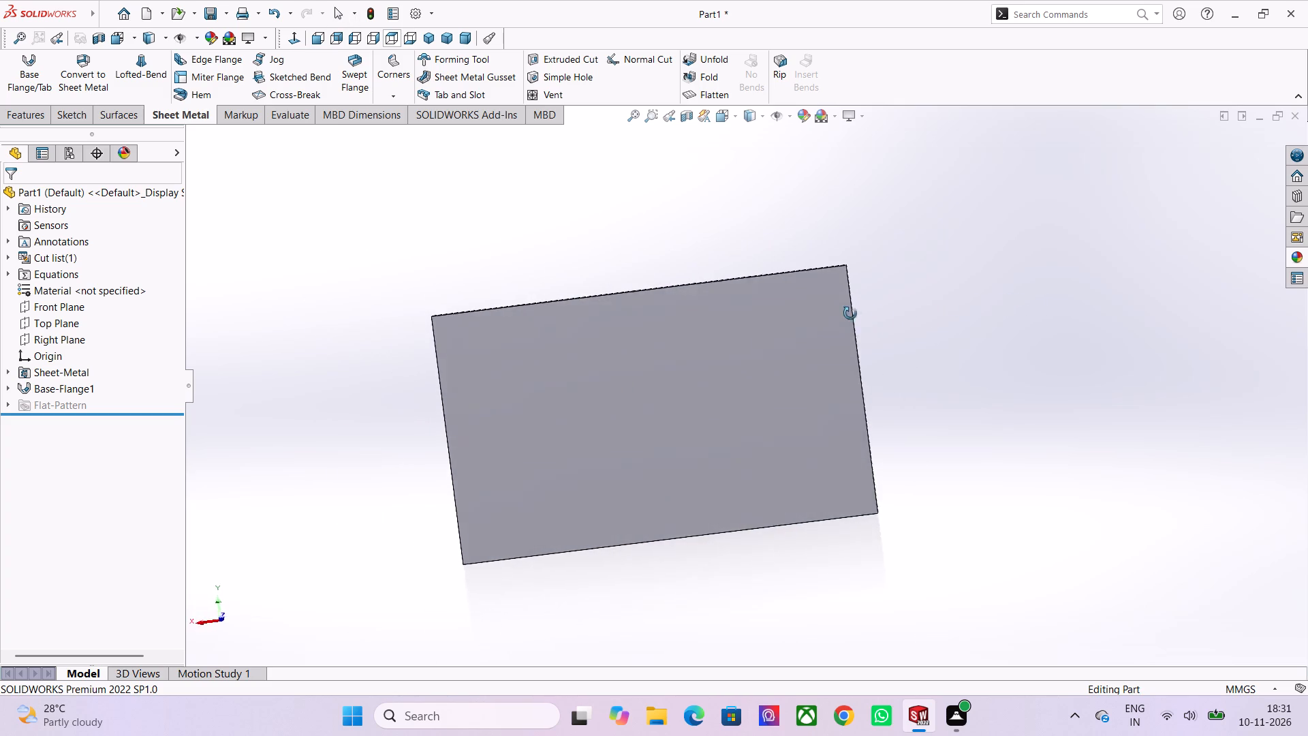
{"action": "middle_click_drag", "start_coordinate": [850, 313], "coordinate": [698, 330]}
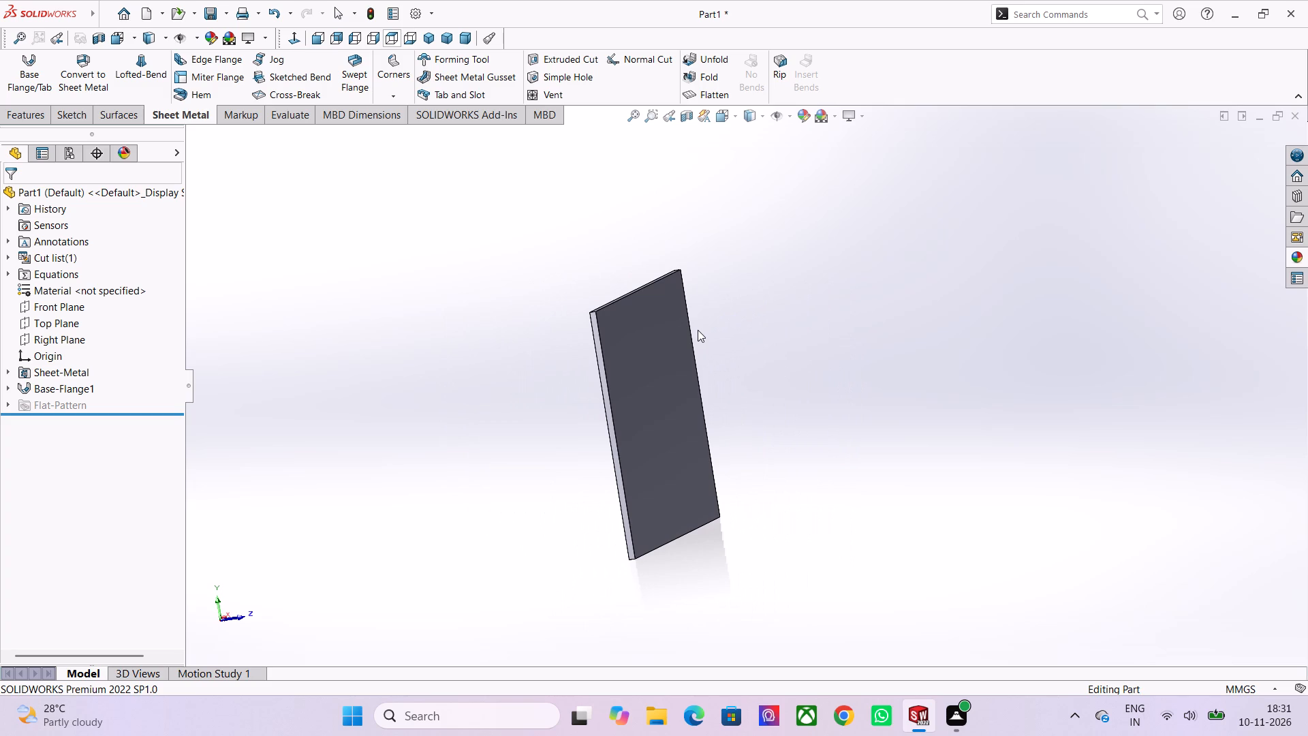
{"action": "scroll", "coordinate": [679, 266], "scroll_direction": "up", "scroll_amount": 3}
{"action": "scroll", "coordinate": [677, 273], "scroll_direction": "down", "scroll_amount": 2}
{"action": "middle_click_drag", "start_coordinate": [608, 296], "coordinate": [680, 272]}
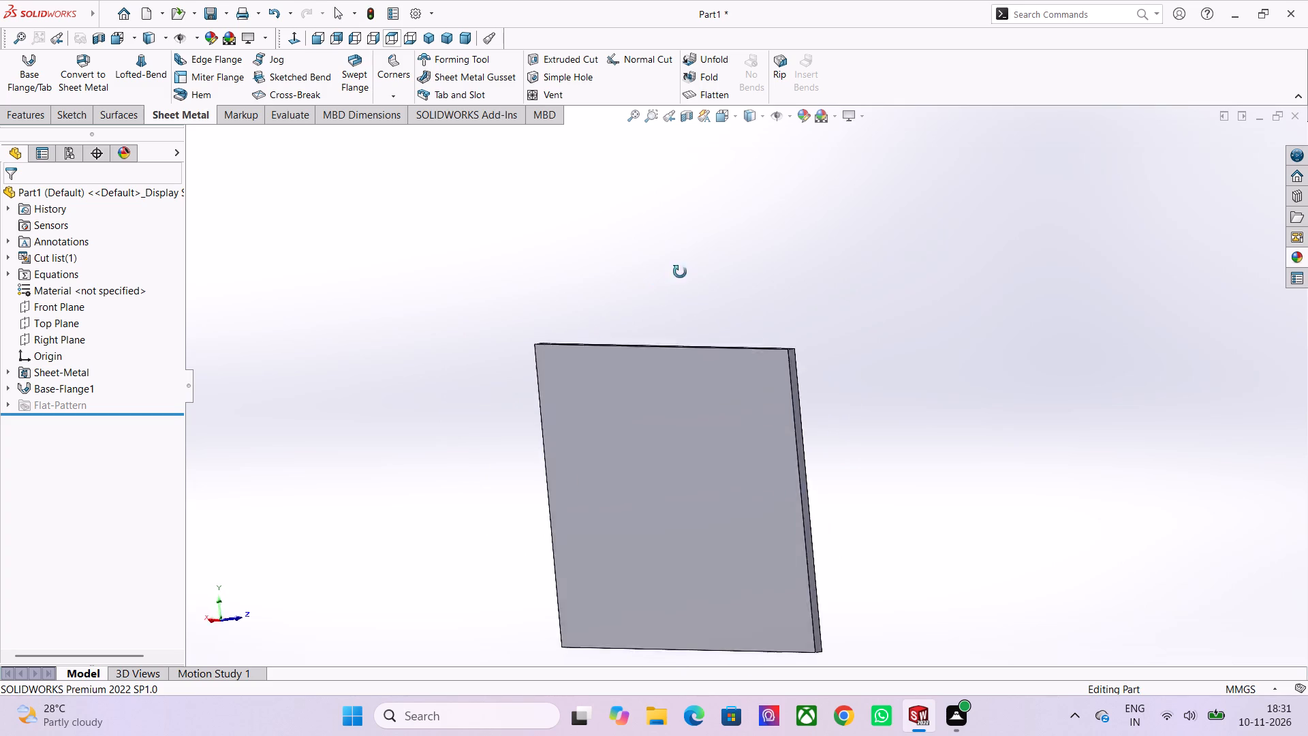
{"action": "middle_click_drag", "start_coordinate": [680, 272], "coordinate": [909, 243]}
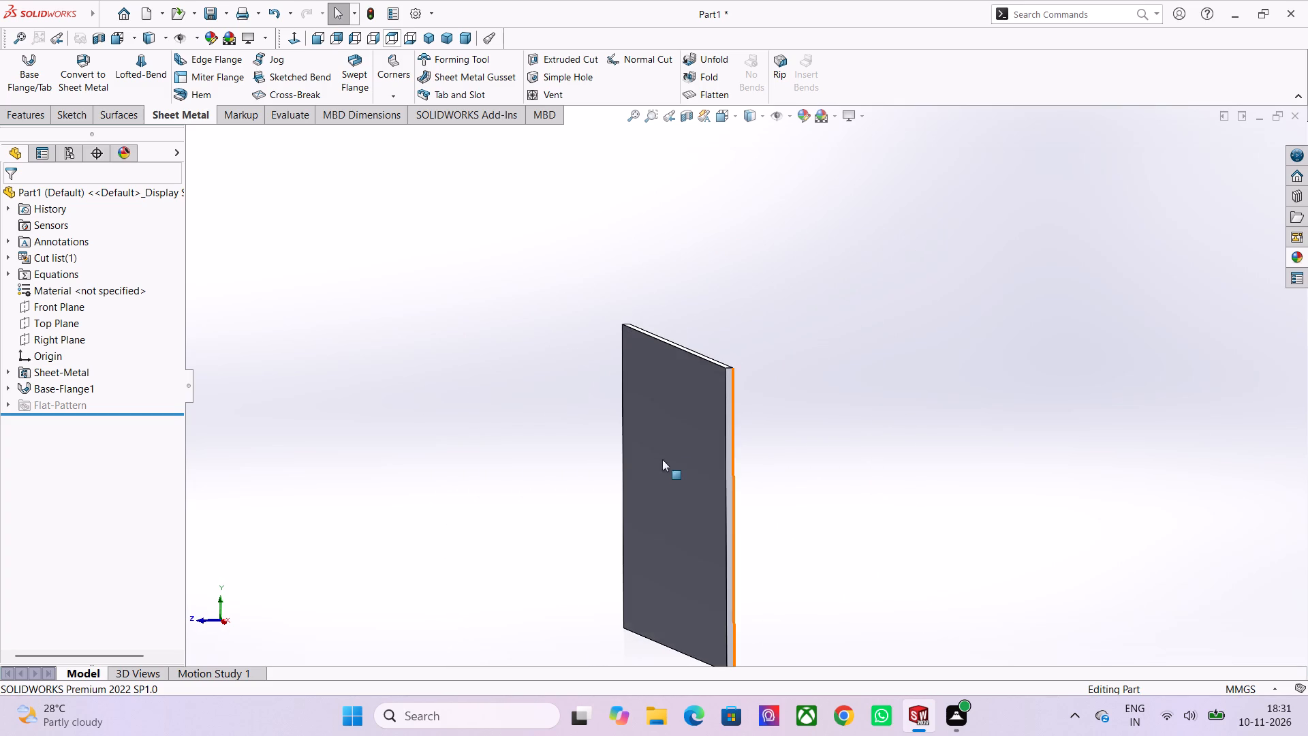
{"action": "scroll", "coordinate": [657, 462], "scroll_direction": "down", "scroll_amount": 2}
{"action": "middle_click_drag", "start_coordinate": [625, 467], "coordinate": [858, 473]}
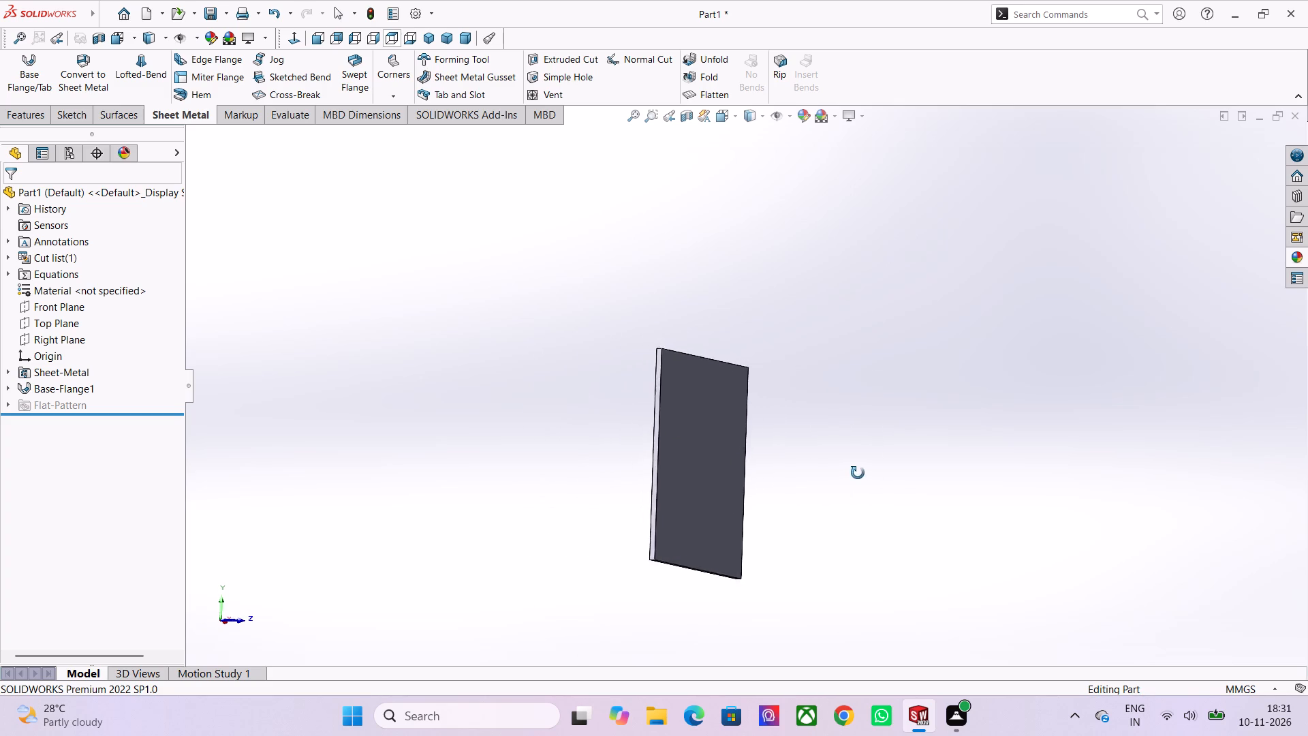
{"action": "middle_click_drag", "start_coordinate": [858, 473], "coordinate": [595, 527]}
{"action": "scroll", "coordinate": [488, 540], "scroll_direction": "up", "scroll_amount": 1}
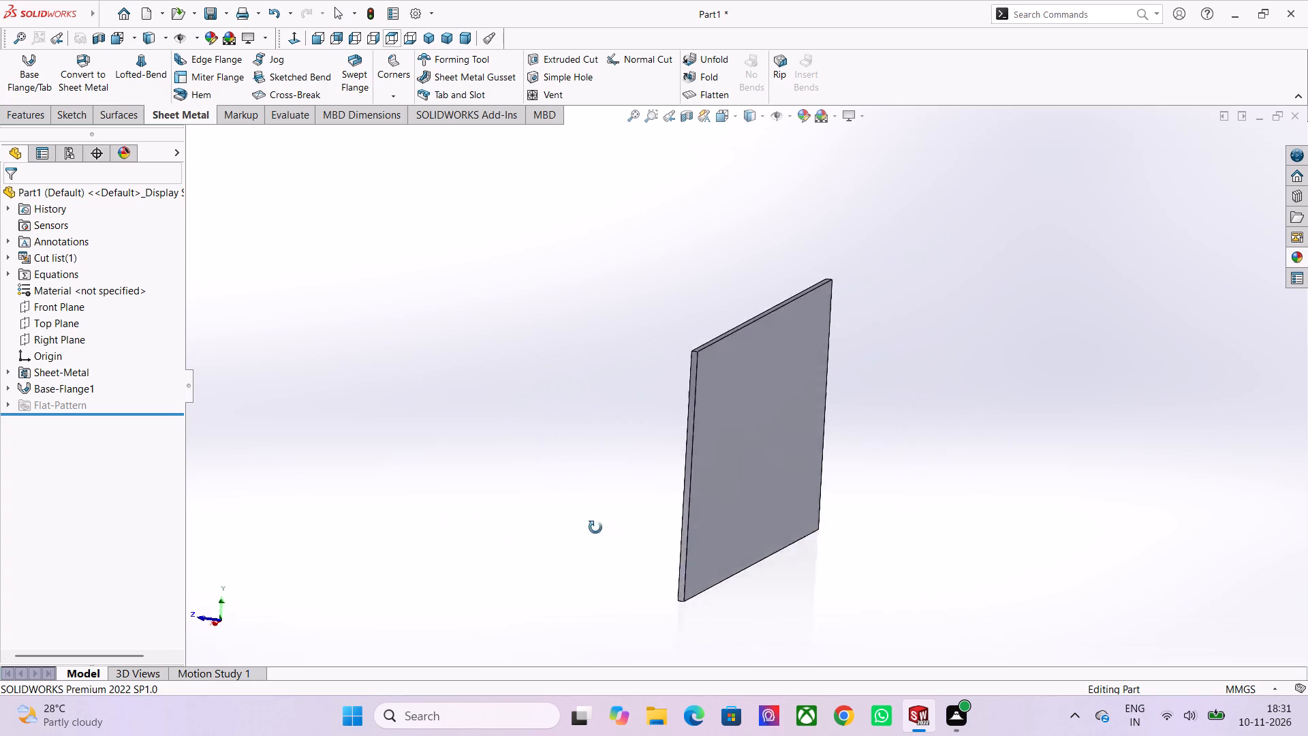
{"action": "middle_click_drag", "start_coordinate": [595, 527], "coordinate": [676, 532]}
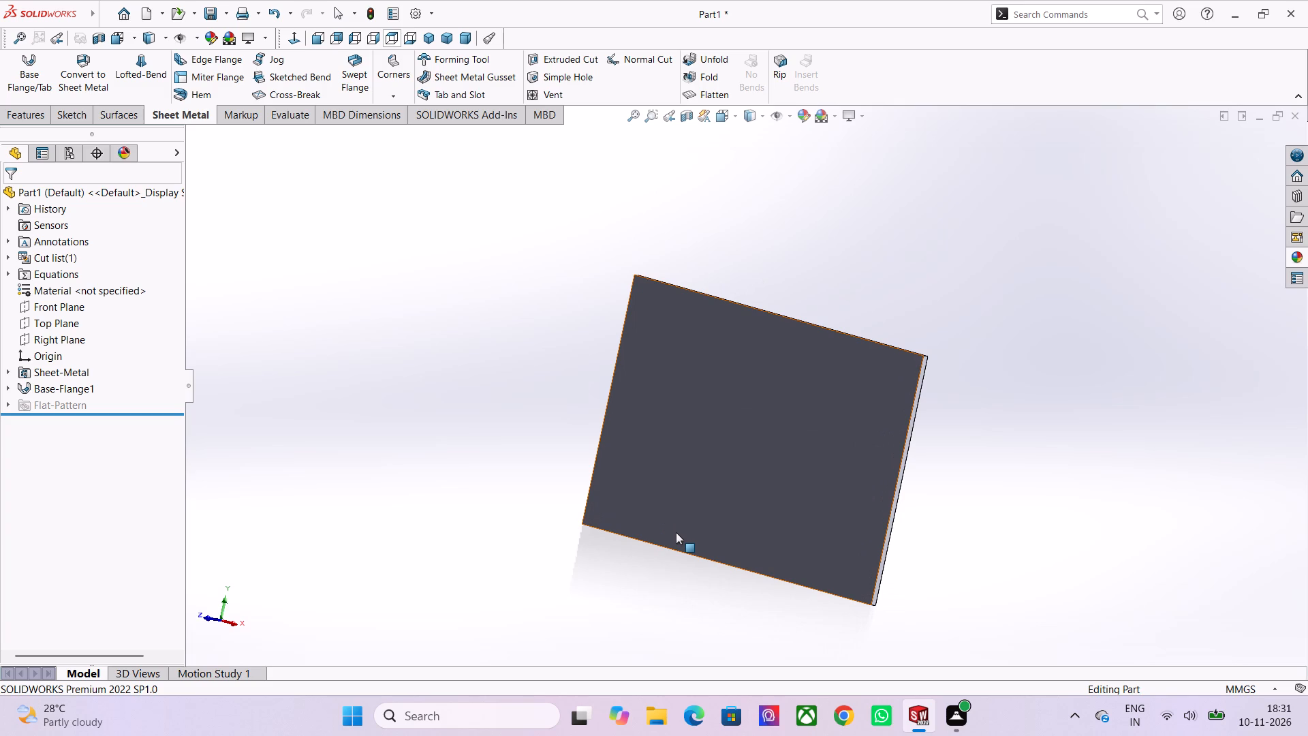
{"action": "scroll", "coordinate": [676, 532], "scroll_direction": "up", "scroll_amount": 3}
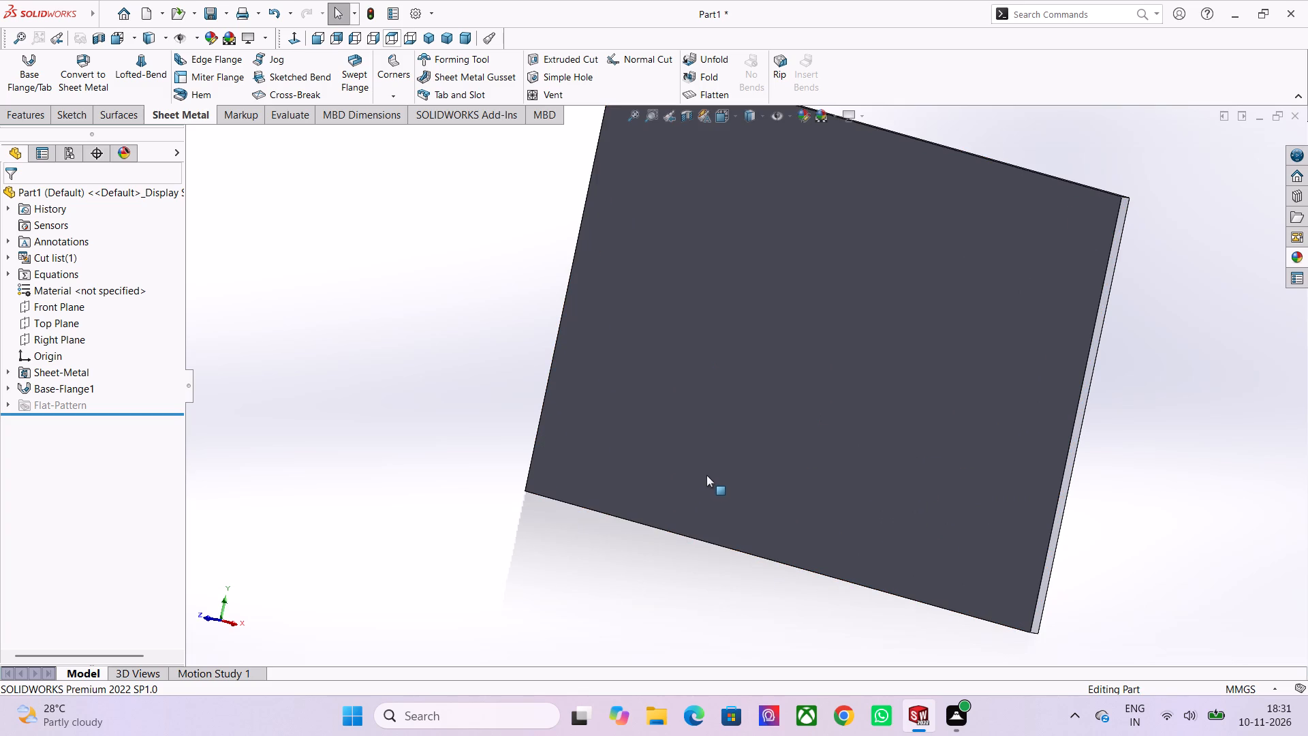
{"action": "scroll", "coordinate": [721, 475], "scroll_direction": "down", "scroll_amount": 1}
{"action": "middle_click_drag", "start_coordinate": [721, 475], "coordinate": [728, 476]}
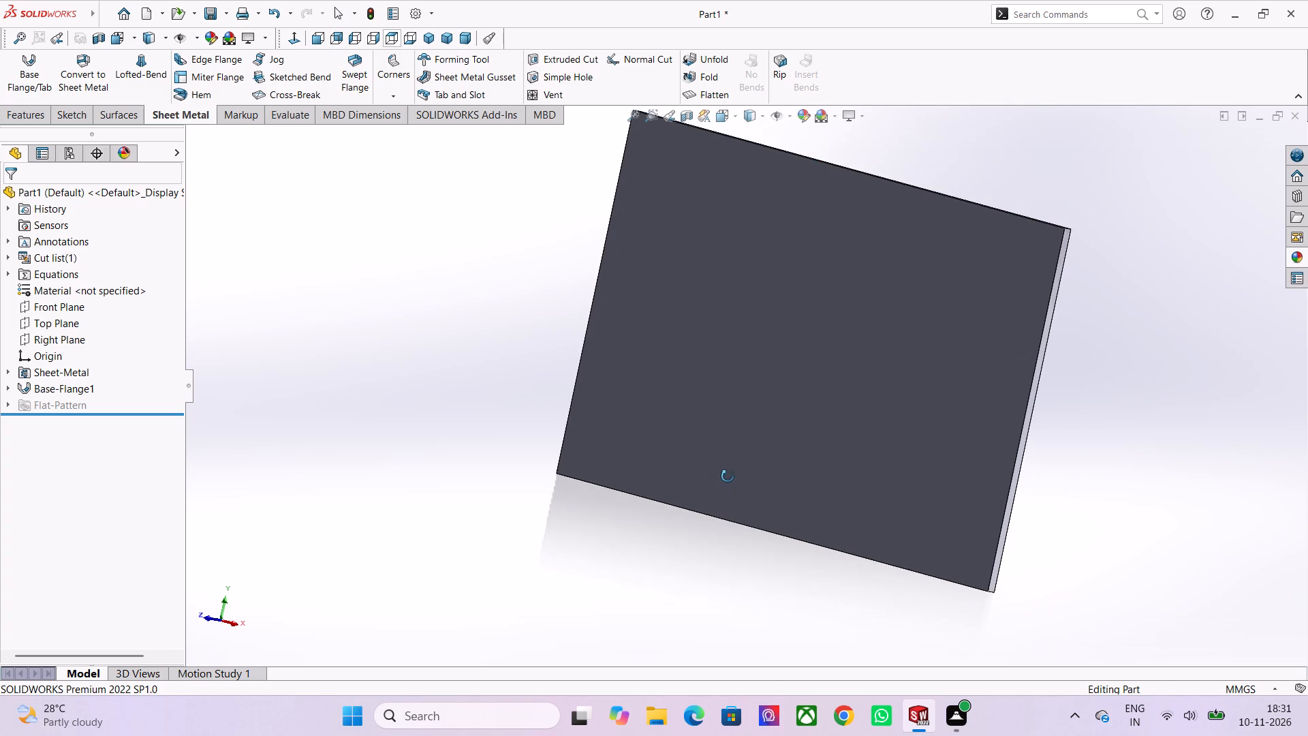
{"action": "middle_click_drag", "start_coordinate": [728, 476], "coordinate": [796, 450]}
Start a sketch on the base flange's large face and draw a center rectangle about 81 by 71 mm centred on the origin.
{"action": "left_click", "coordinate": [777, 414]}
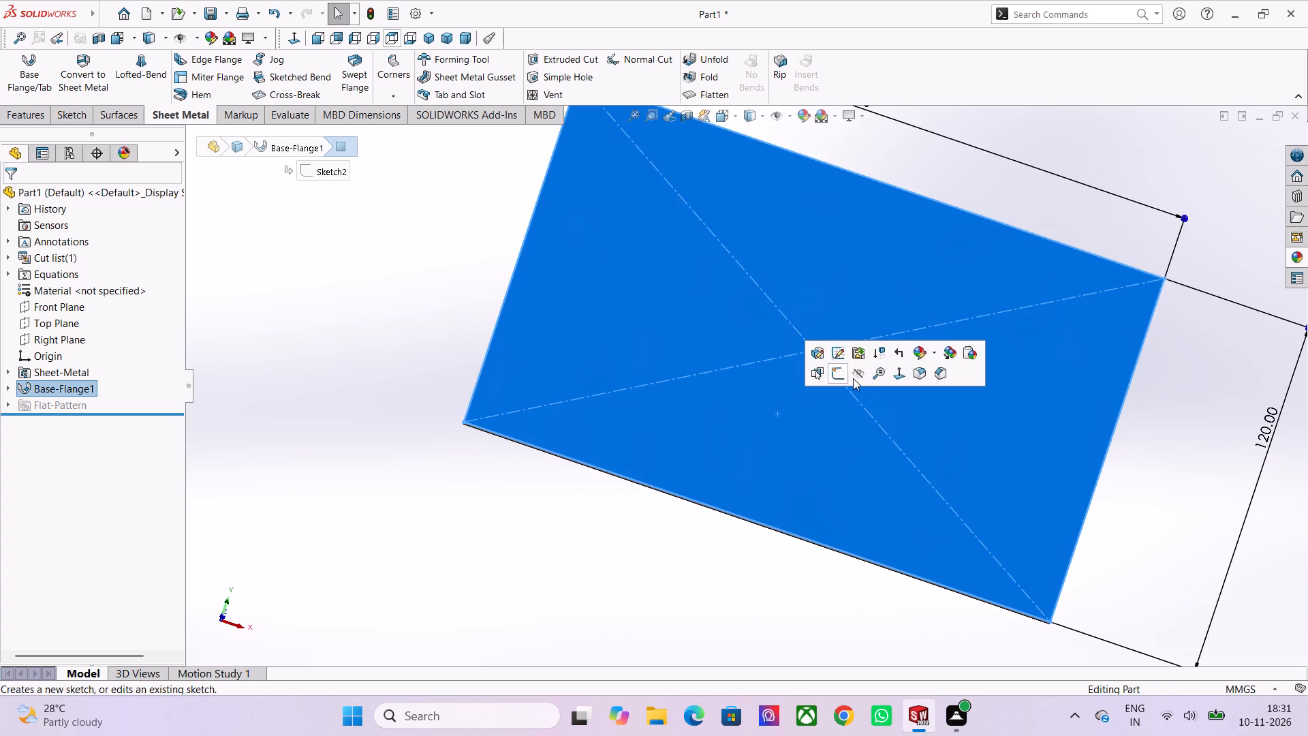
{"action": "left_click", "coordinate": [839, 373]}
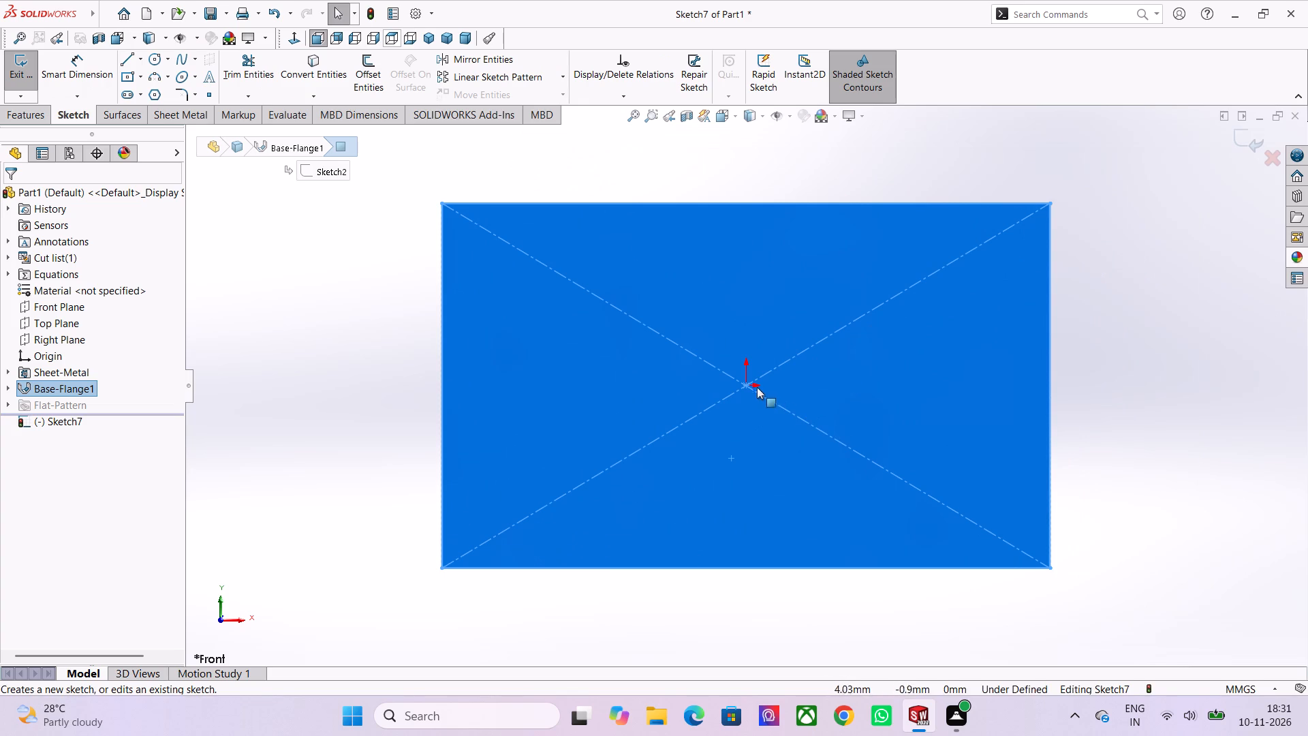
{"action": "left_click", "coordinate": [136, 80]}
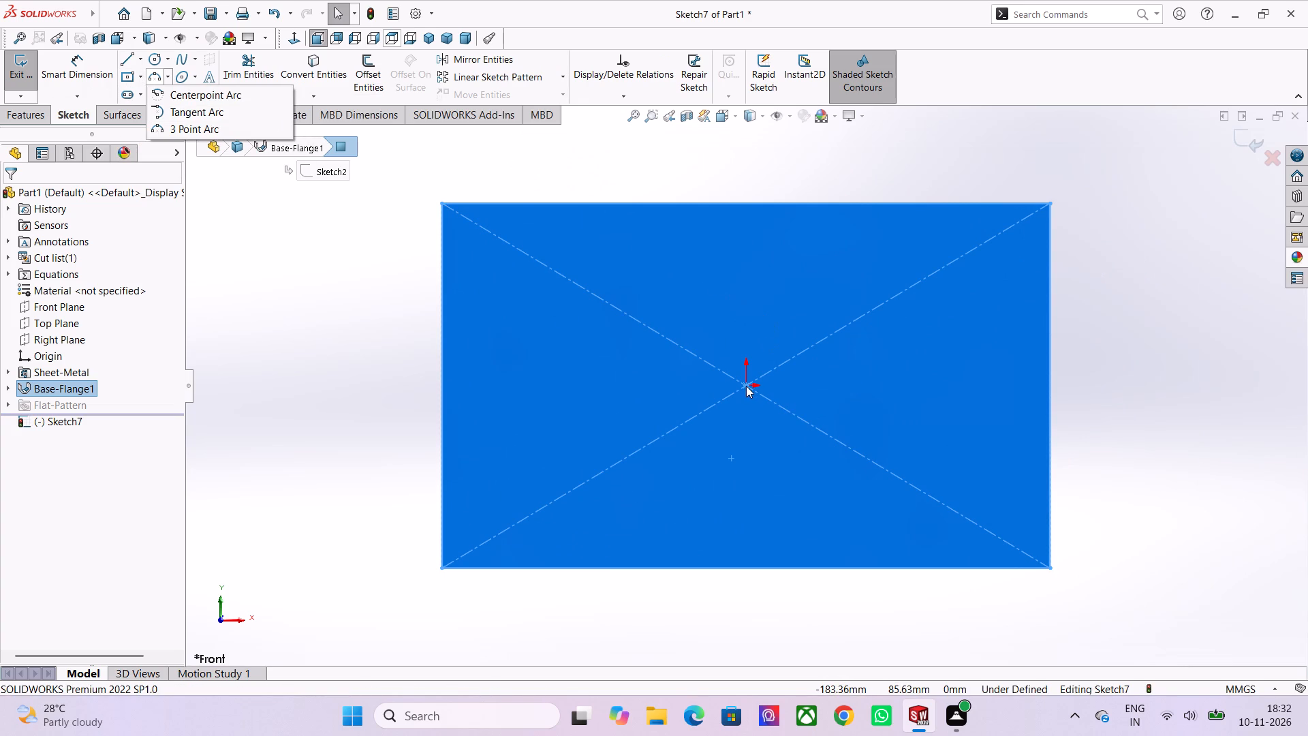
{"action": "left_click", "coordinate": [131, 80]}
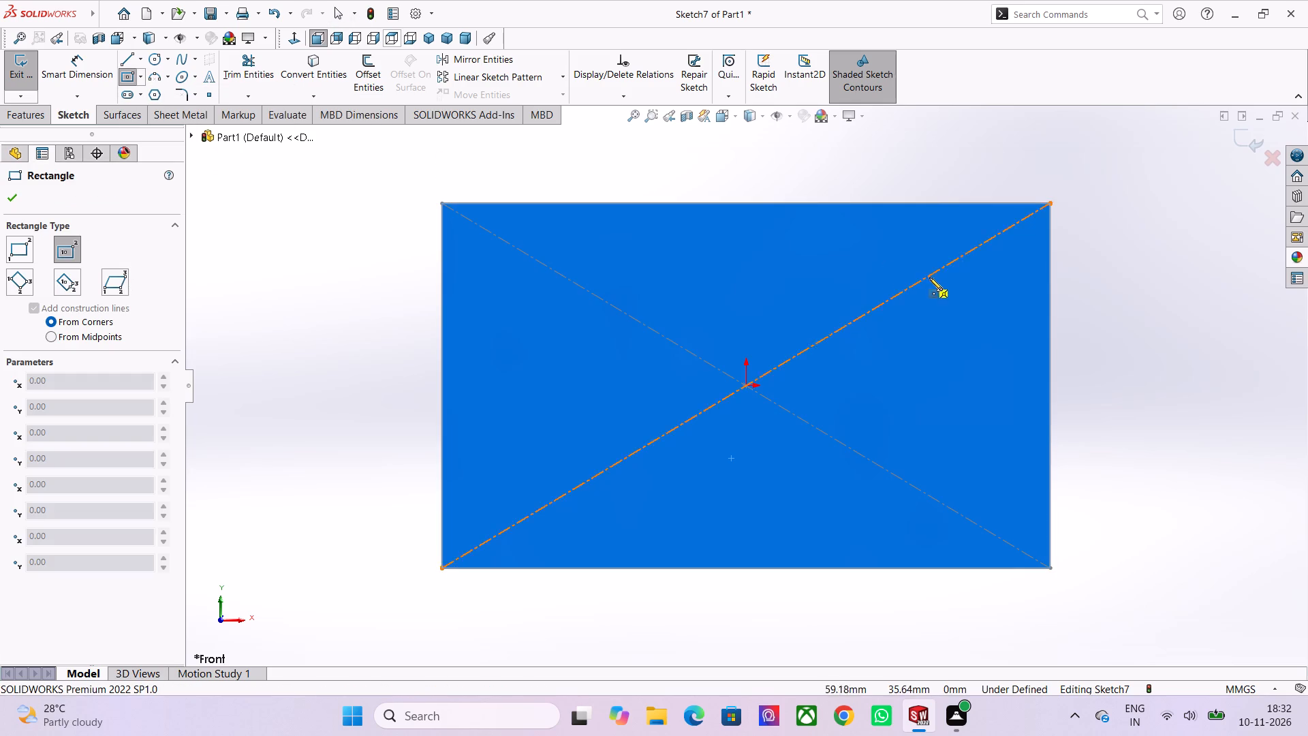
{"action": "left_click", "coordinate": [745, 385]}
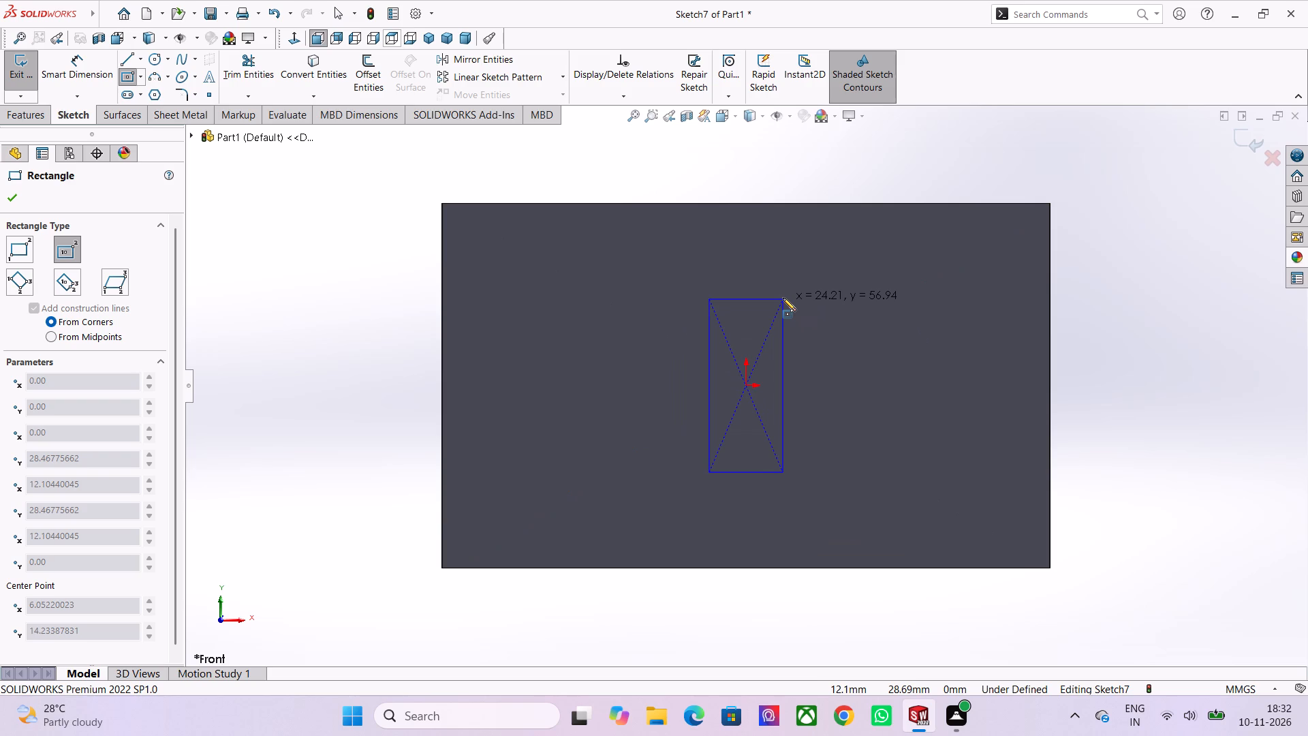
{"action": "scroll", "coordinate": [786, 367], "scroll_direction": "up", "scroll_amount": 1}
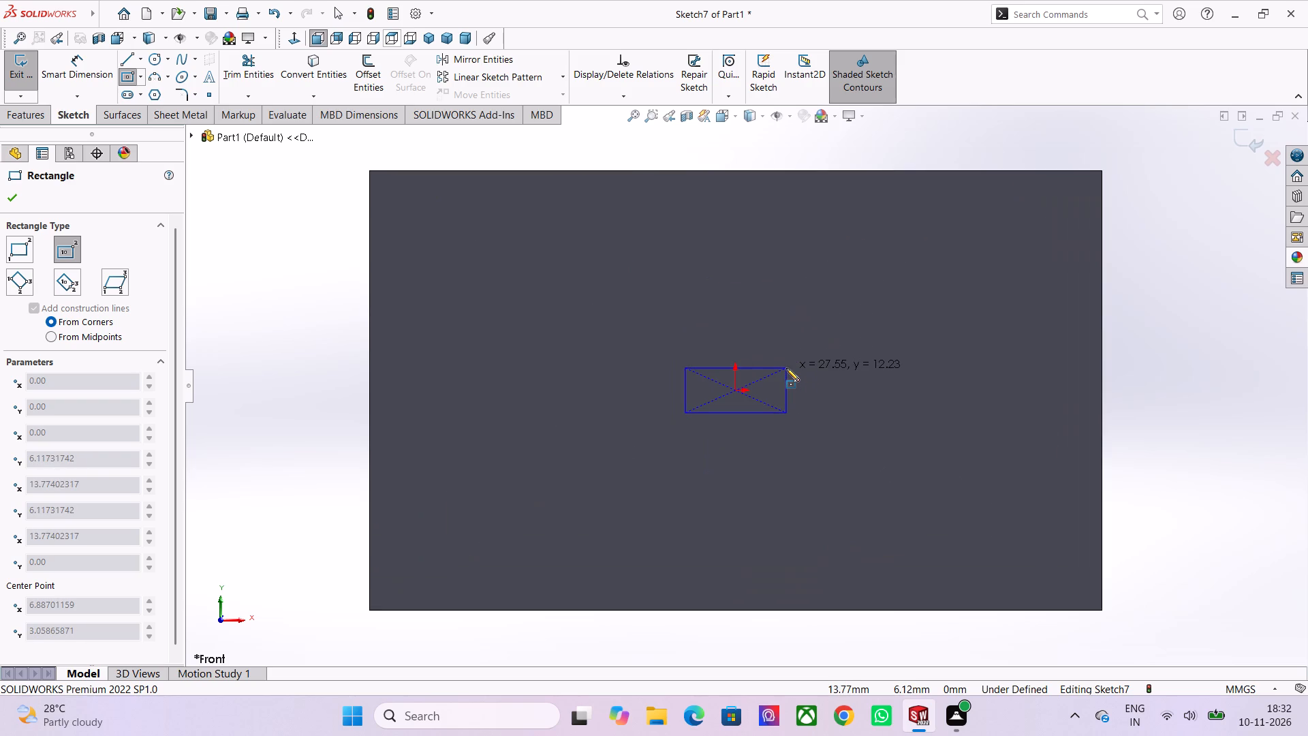
{"action": "scroll", "coordinate": [786, 368], "scroll_direction": "up", "scroll_amount": 1}
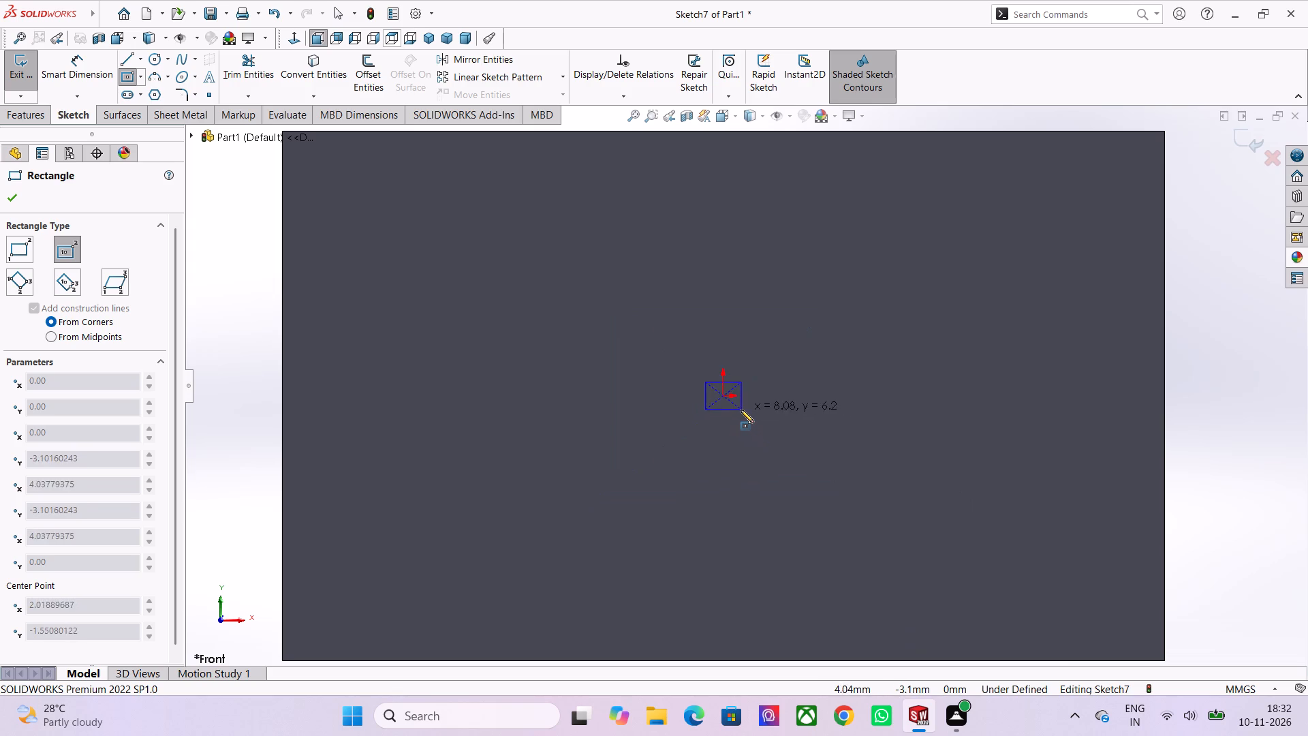
{"action": "scroll", "coordinate": [711, 356], "scroll_direction": "up", "scroll_amount": 2}
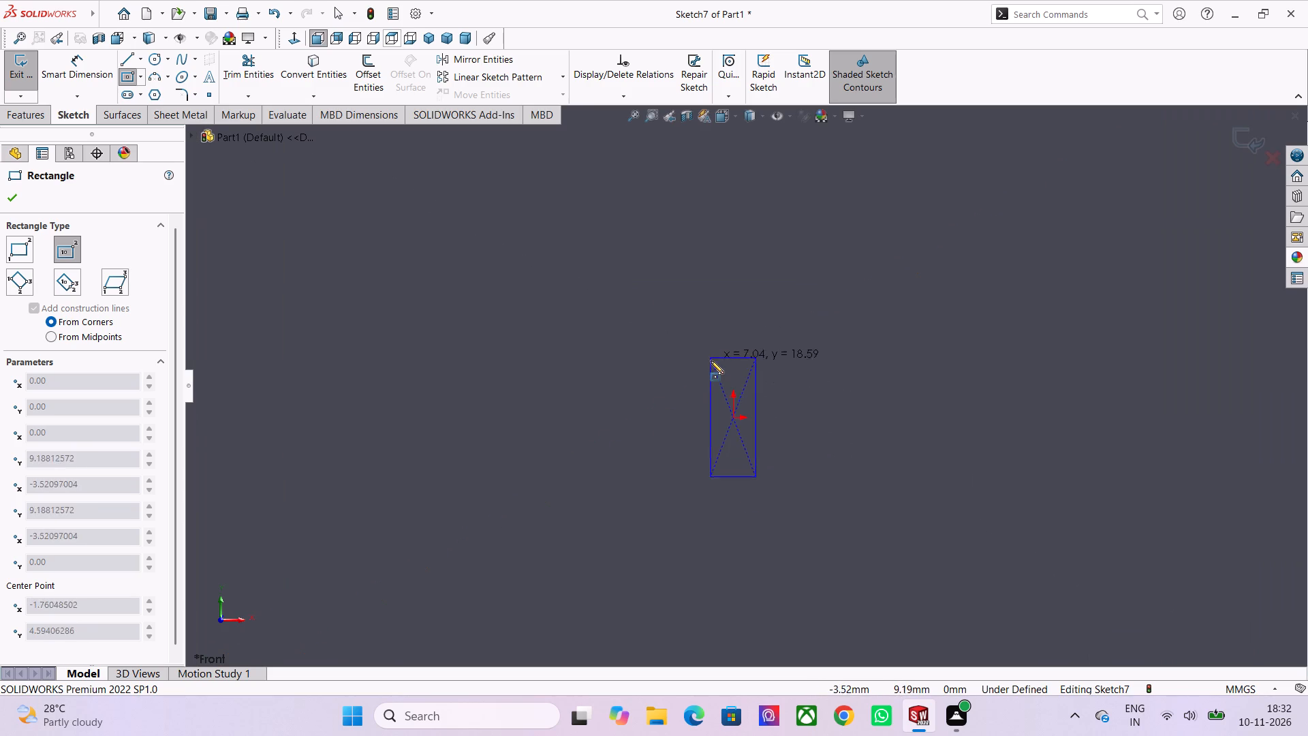
{"action": "scroll", "coordinate": [961, 535], "scroll_direction": "down", "scroll_amount": 1}
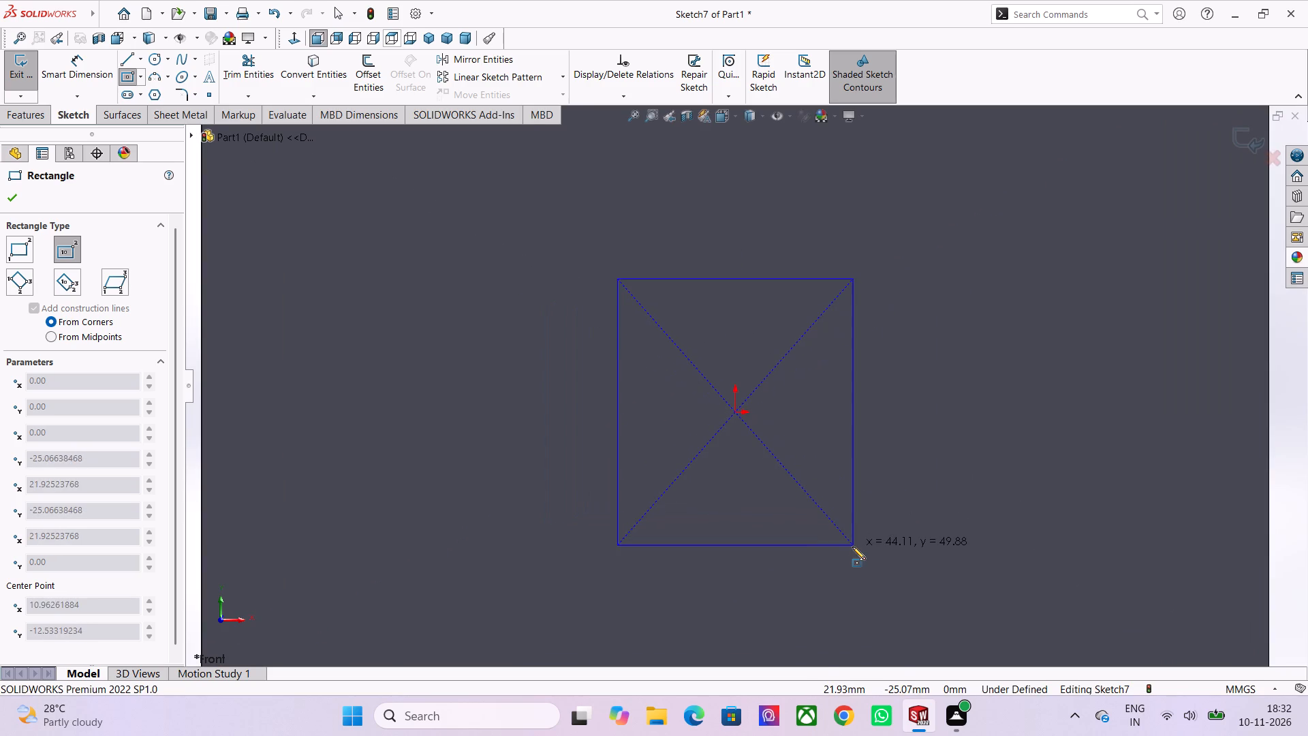
{"action": "scroll", "coordinate": [919, 628], "scroll_direction": "down", "scroll_amount": 1}
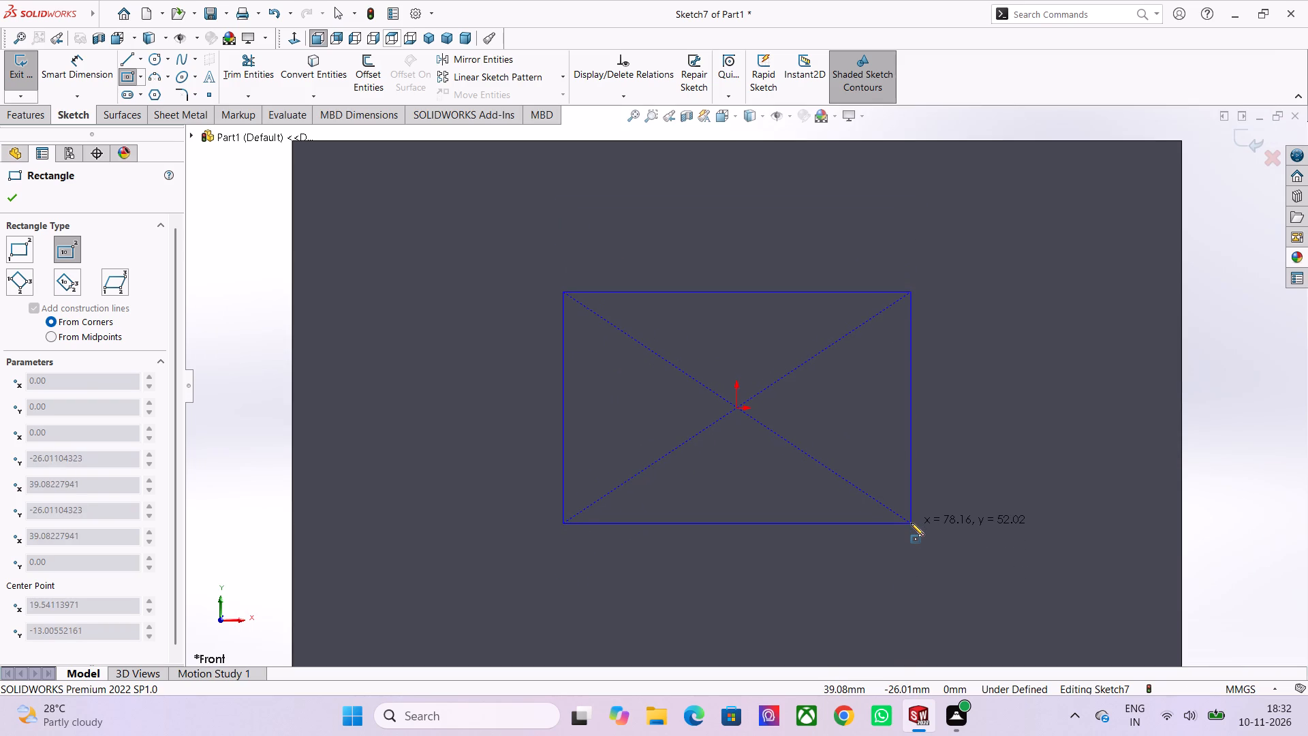
{"action": "scroll", "coordinate": [918, 521], "scroll_direction": "down", "scroll_amount": 1}
{"action": "scroll", "coordinate": [913, 515], "scroll_direction": "up", "scroll_amount": 1}
{"action": "scroll", "coordinate": [907, 515], "scroll_direction": "down", "scroll_amount": 1}
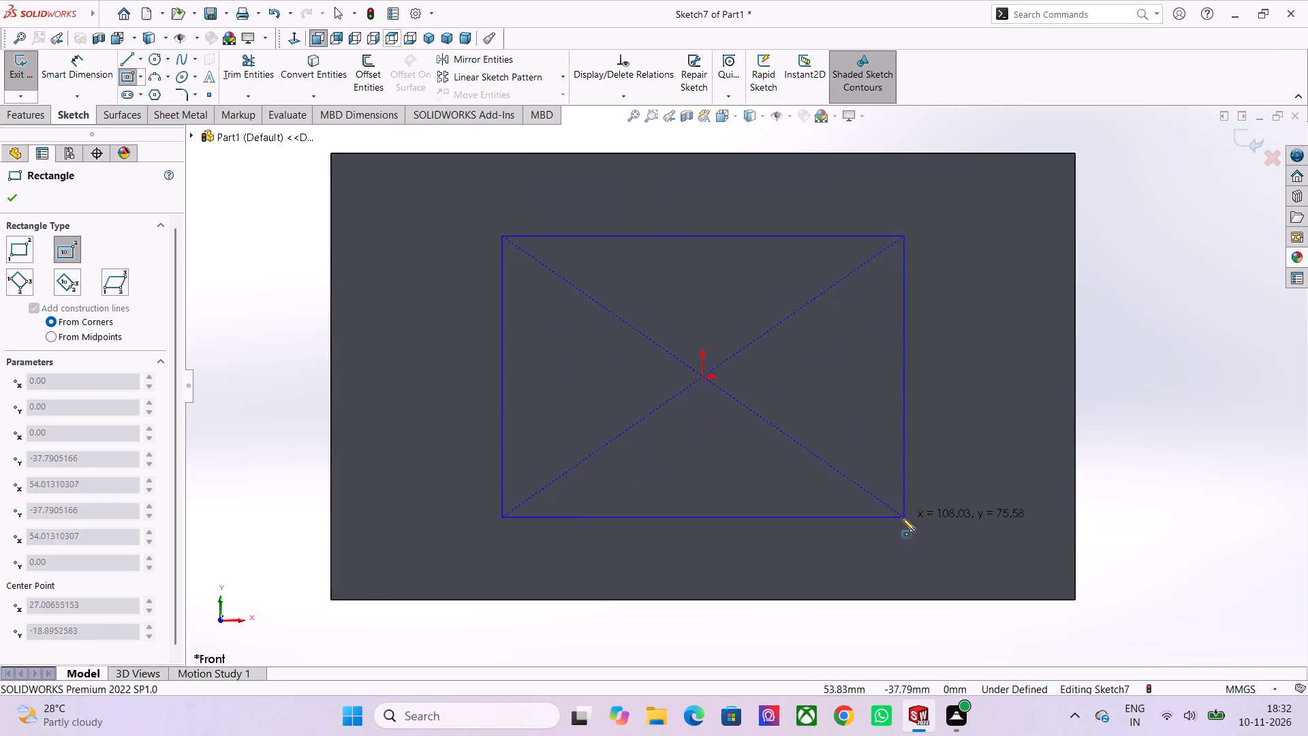
{"action": "scroll", "coordinate": [902, 518], "scroll_direction": "down", "scroll_amount": 1}
{"action": "scroll", "coordinate": [788, 462], "scroll_direction": "down", "scroll_amount": 1}
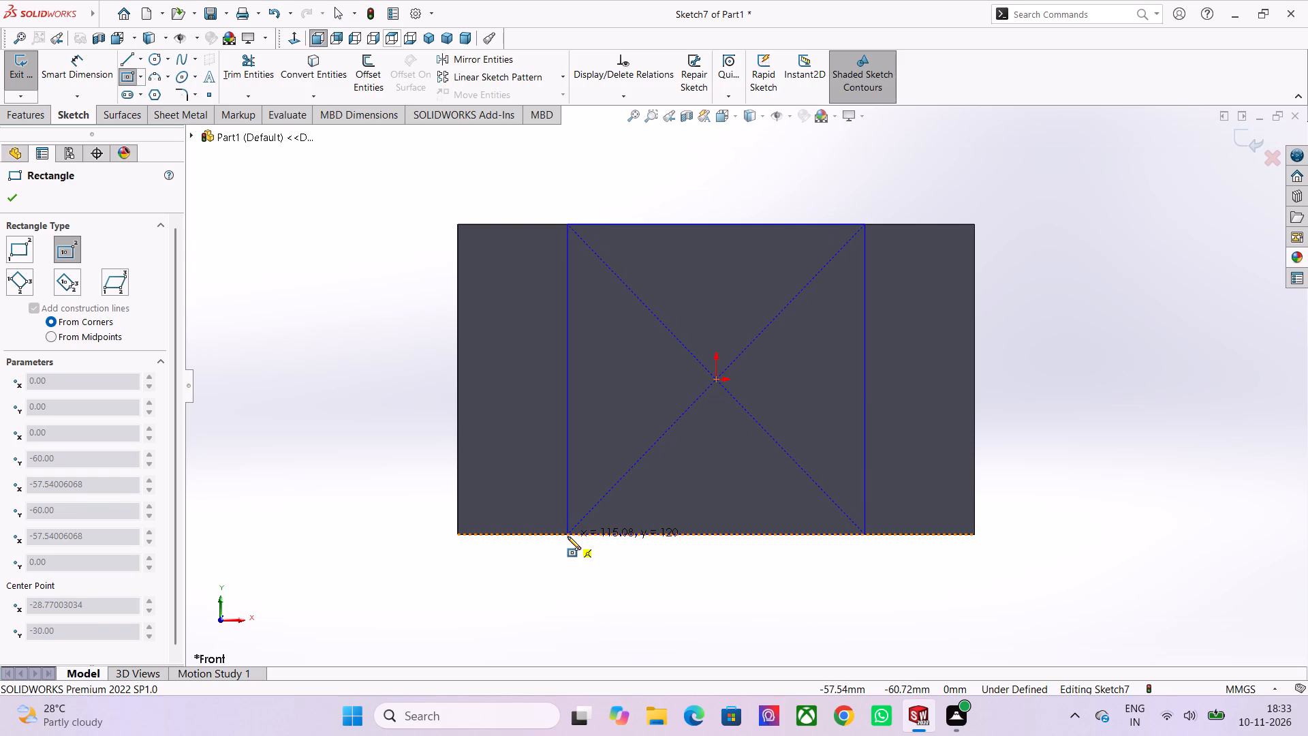
{"action": "scroll", "coordinate": [757, 425], "scroll_direction": "up", "scroll_amount": 1}
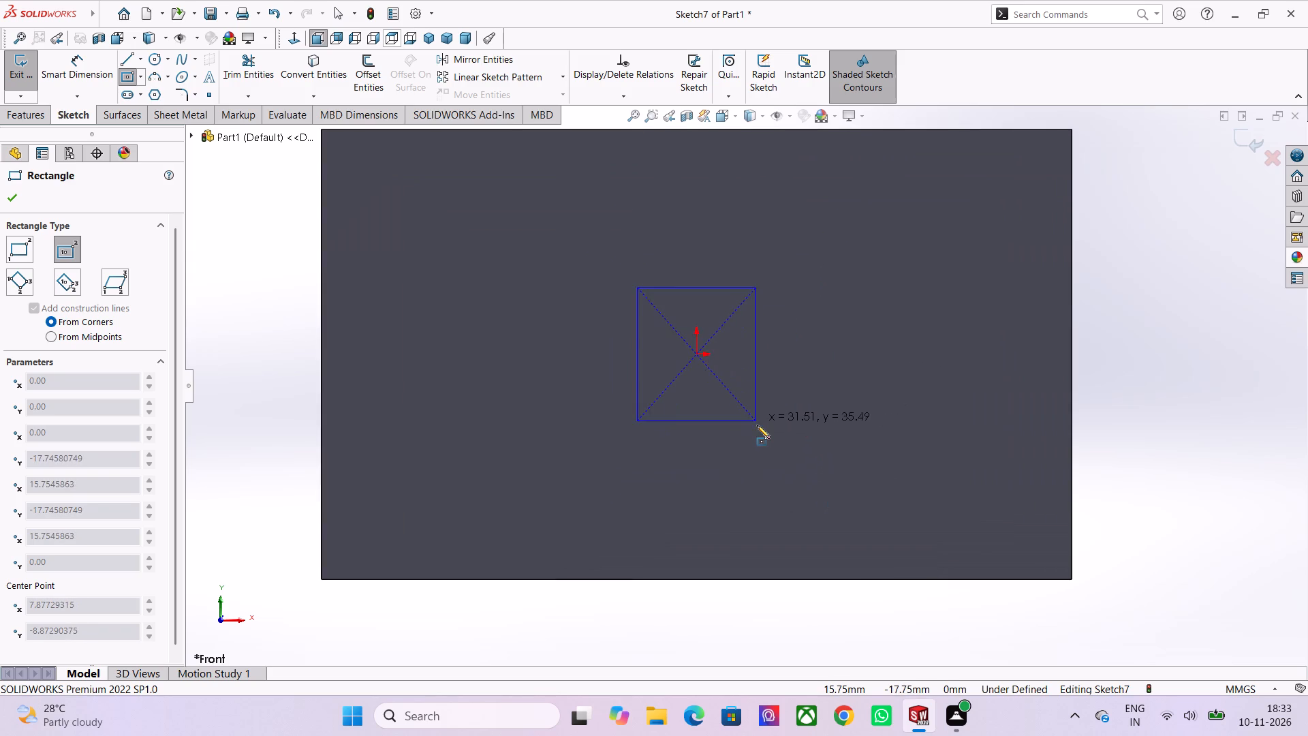
{"action": "scroll", "coordinate": [757, 425], "scroll_direction": "up", "scroll_amount": 1}
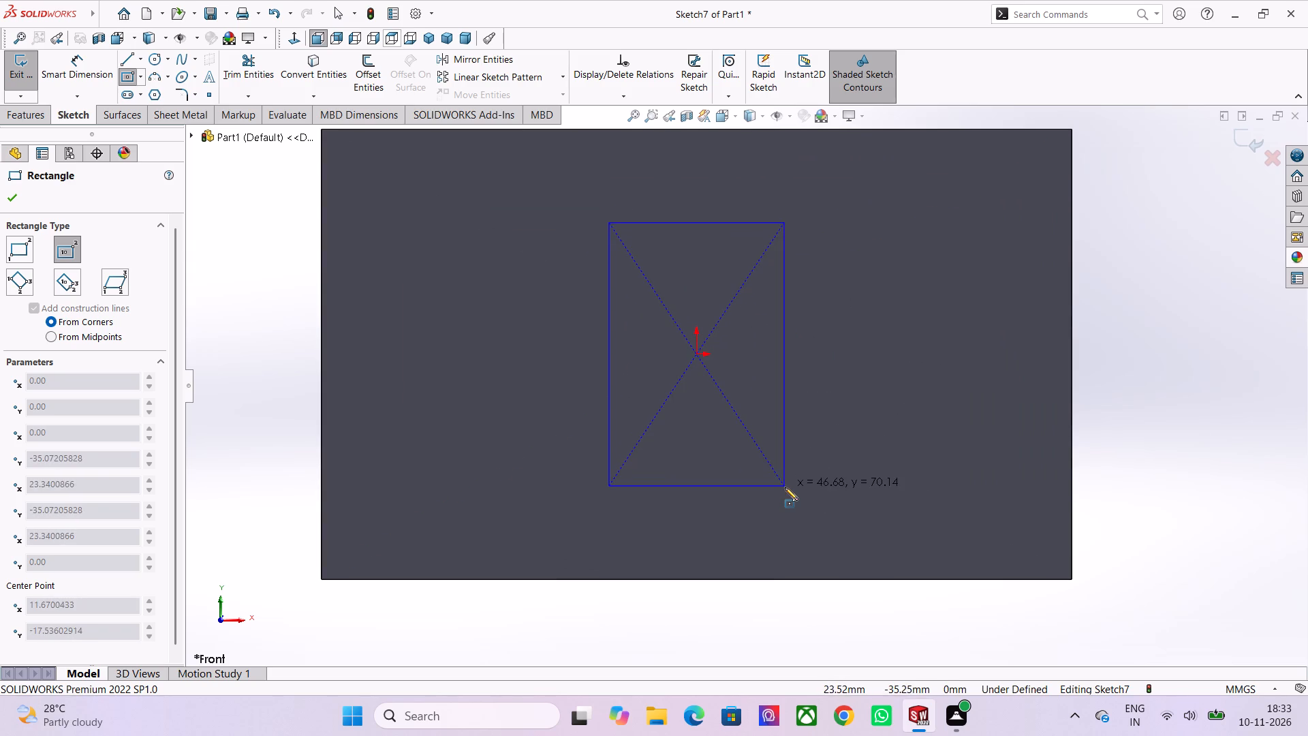
{"action": "scroll", "coordinate": [861, 491], "scroll_direction": "down", "scroll_amount": 1}
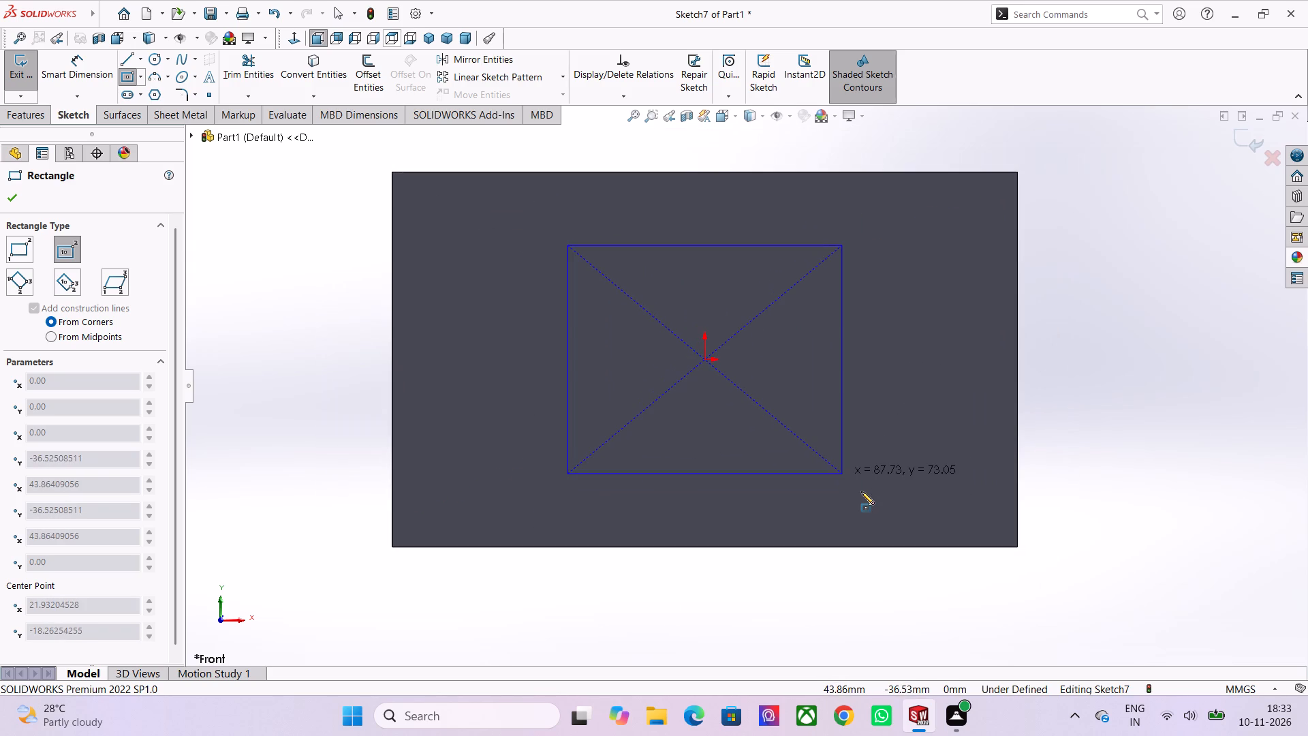
{"action": "scroll", "coordinate": [803, 487], "scroll_direction": "down", "scroll_amount": 1}
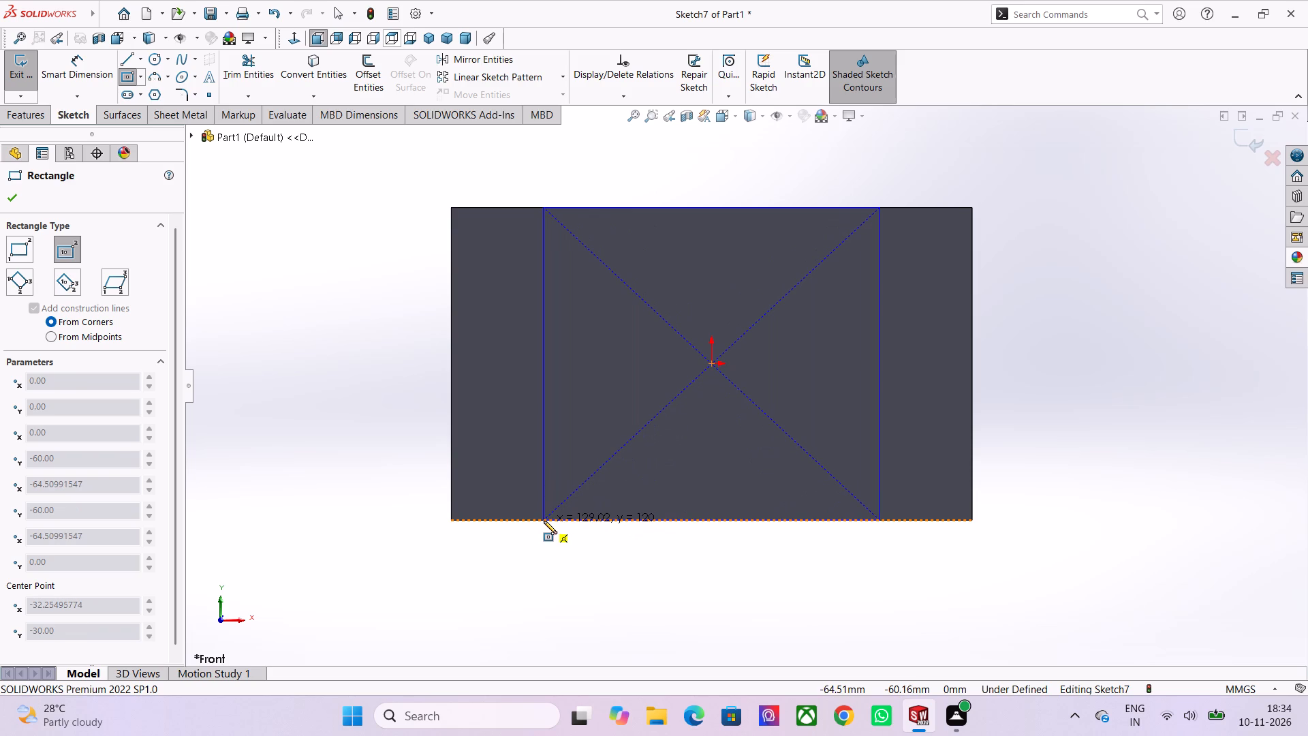
{"action": "scroll", "coordinate": [625, 675], "scroll_direction": "down", "scroll_amount": 1}
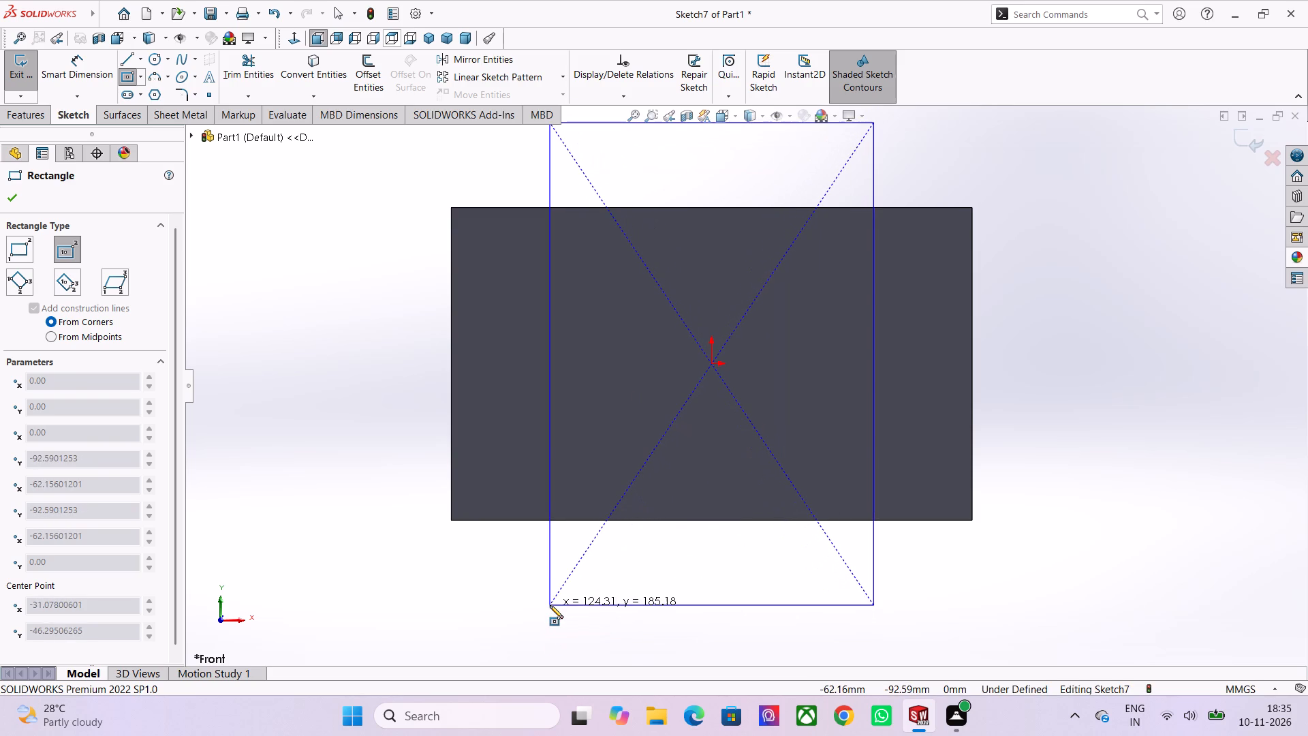
{"action": "scroll", "coordinate": [488, 735], "scroll_direction": "down", "scroll_amount": 1}
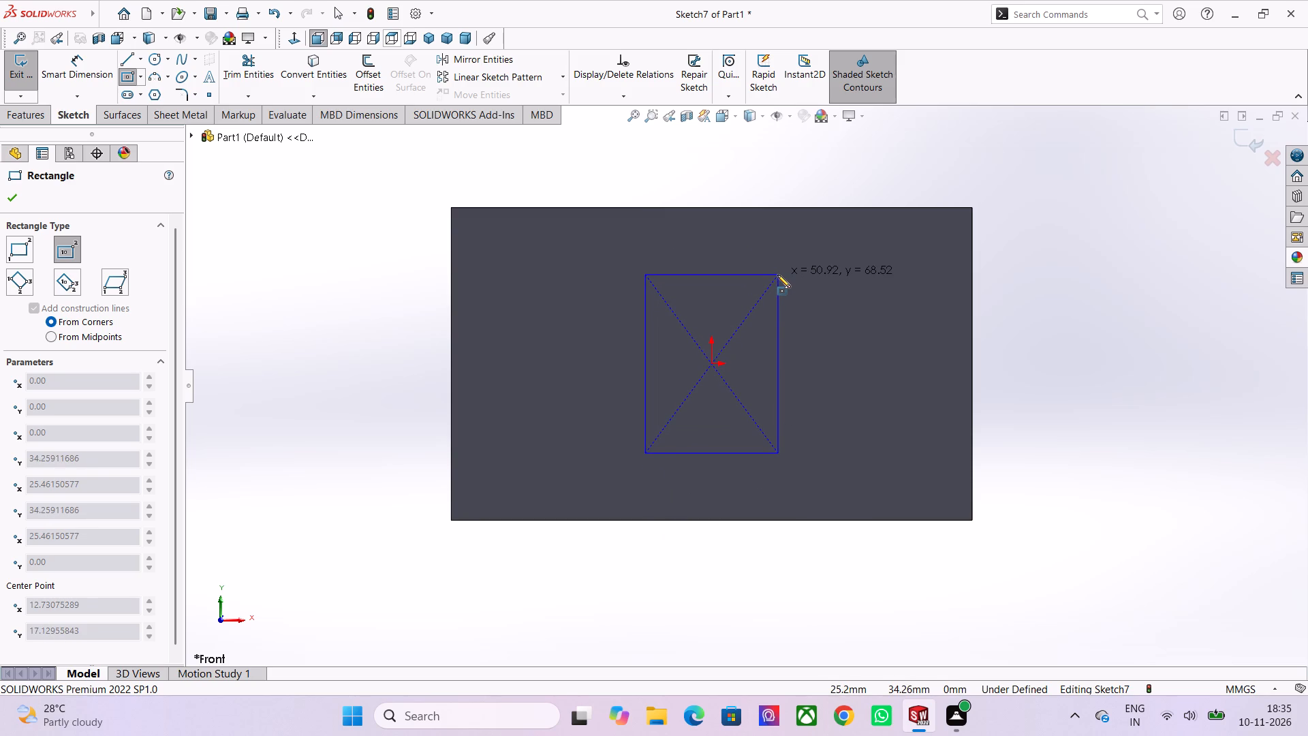
{"action": "scroll", "coordinate": [801, 423], "scroll_direction": "down", "scroll_amount": 1}
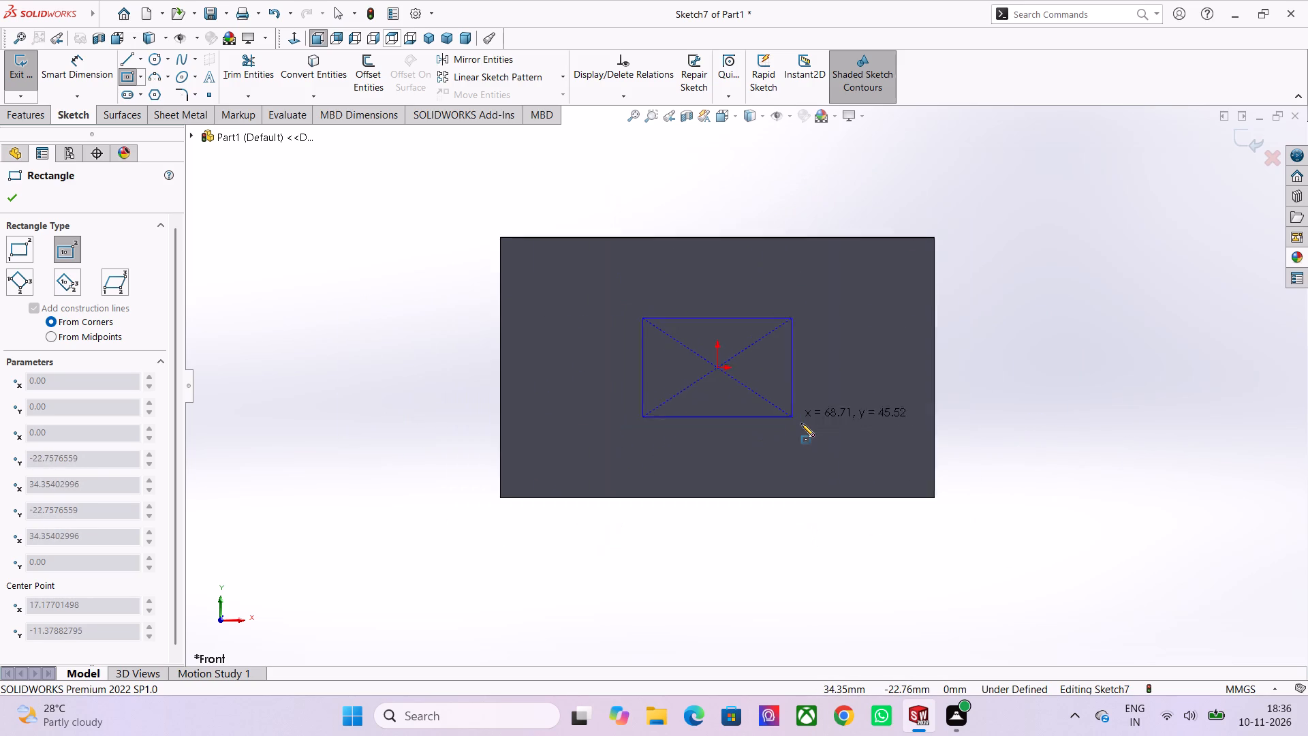
{"action": "scroll", "coordinate": [801, 423], "scroll_direction": "down", "scroll_amount": 1}
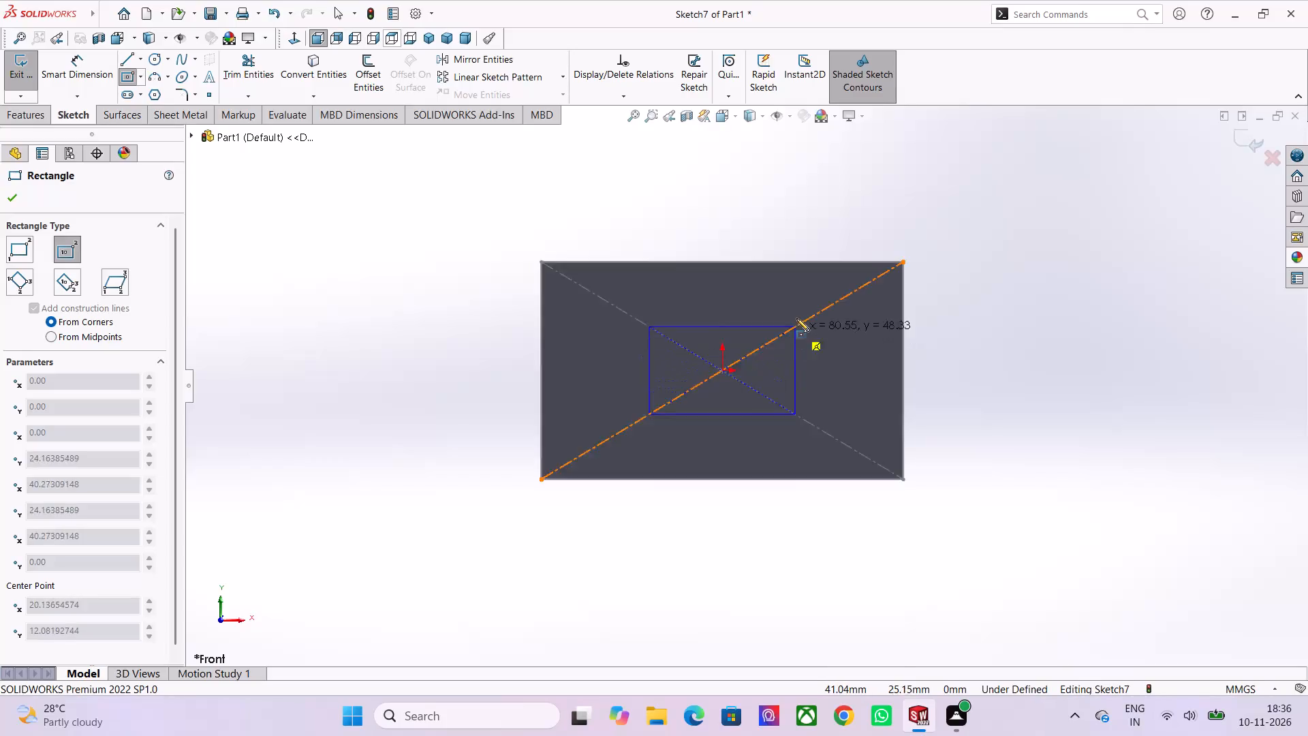
{"action": "left_click", "coordinate": [795, 306]}
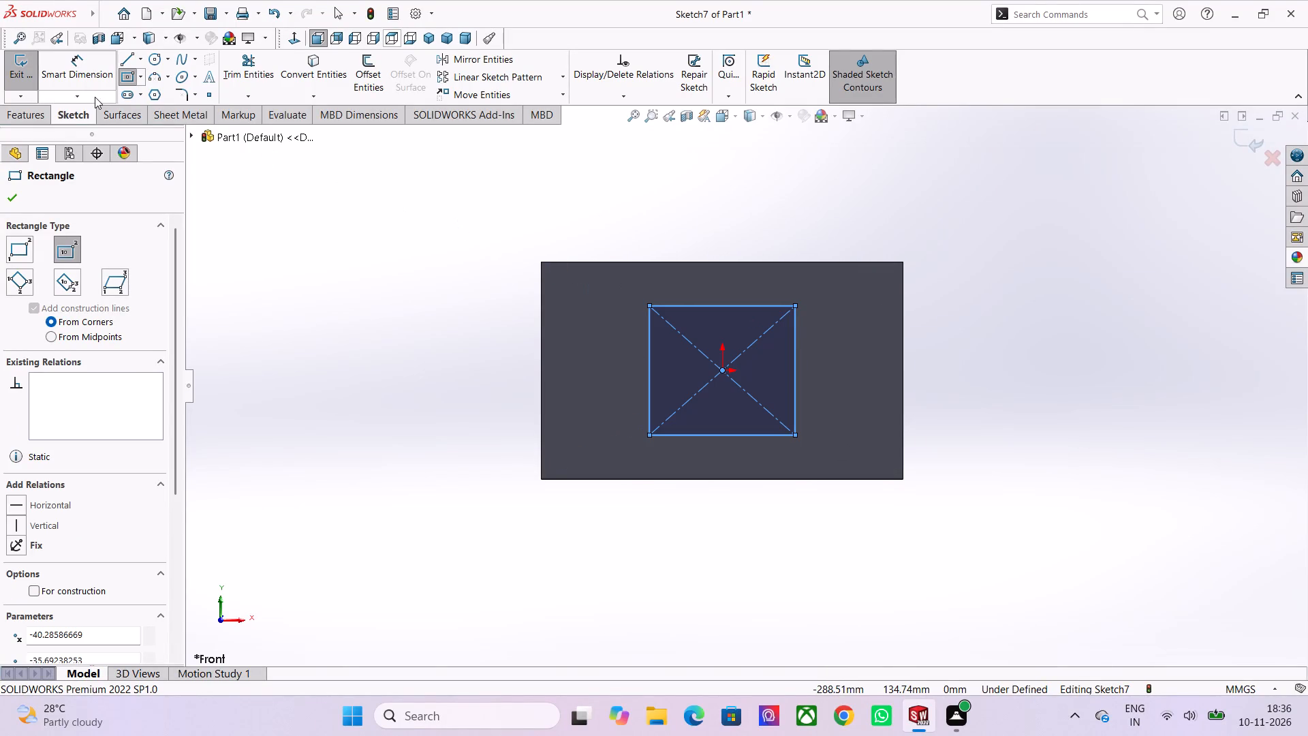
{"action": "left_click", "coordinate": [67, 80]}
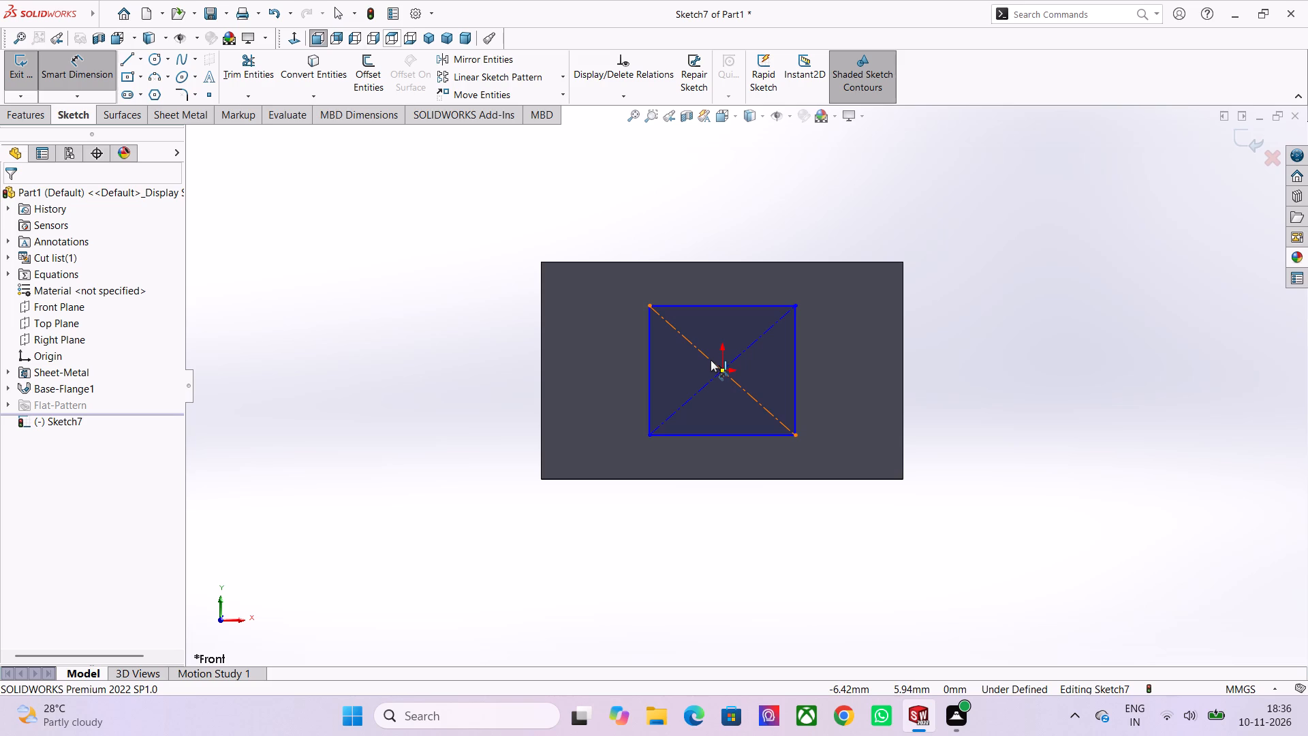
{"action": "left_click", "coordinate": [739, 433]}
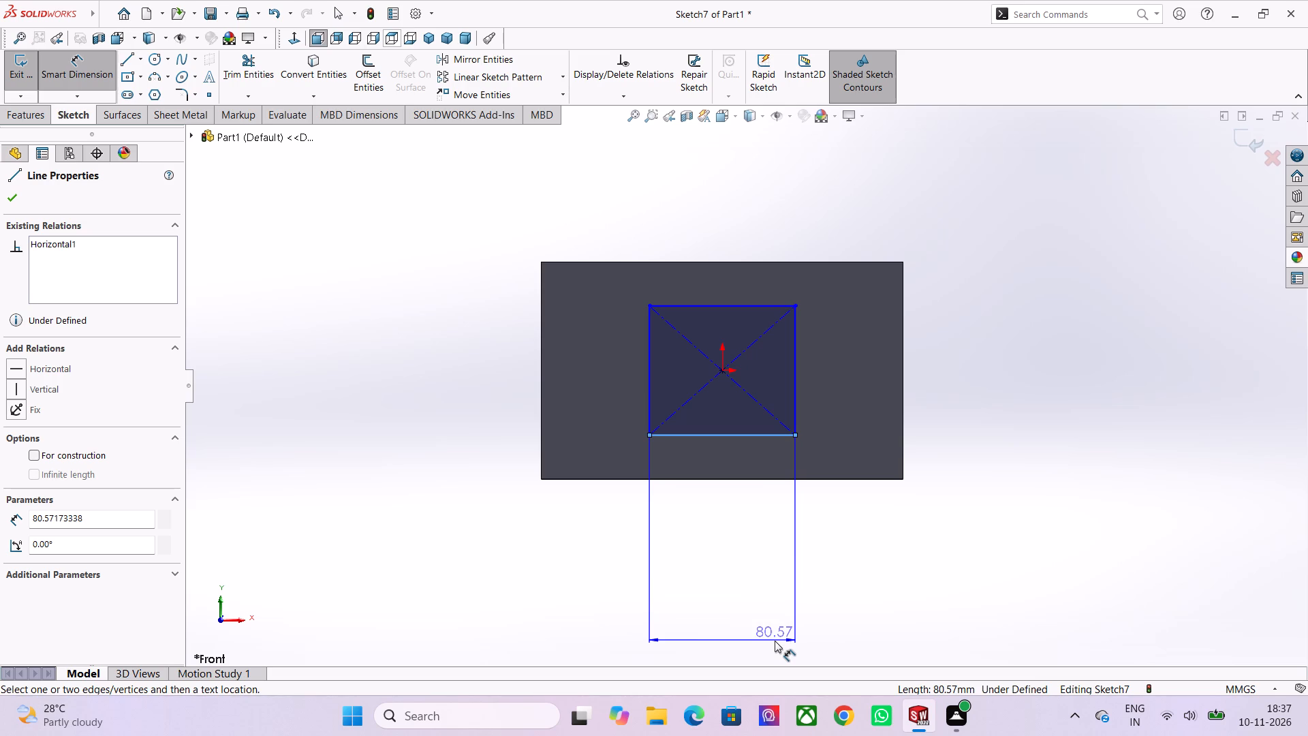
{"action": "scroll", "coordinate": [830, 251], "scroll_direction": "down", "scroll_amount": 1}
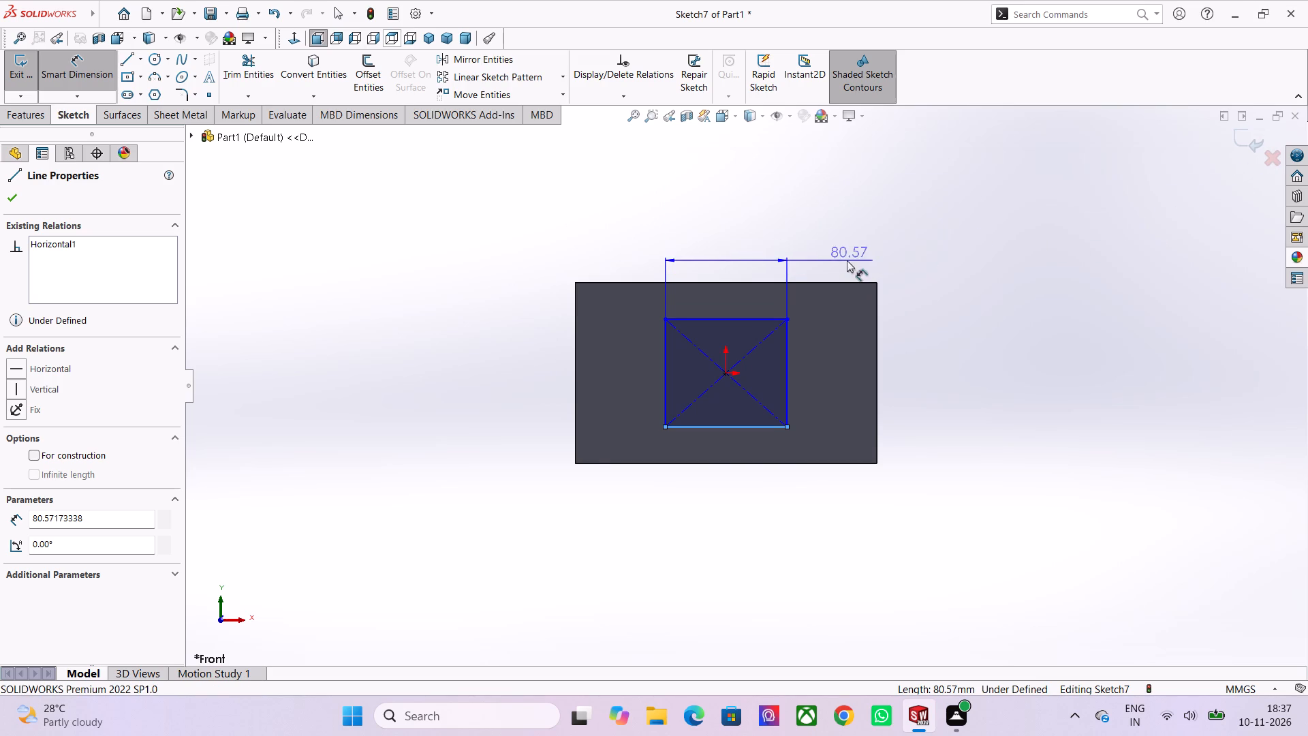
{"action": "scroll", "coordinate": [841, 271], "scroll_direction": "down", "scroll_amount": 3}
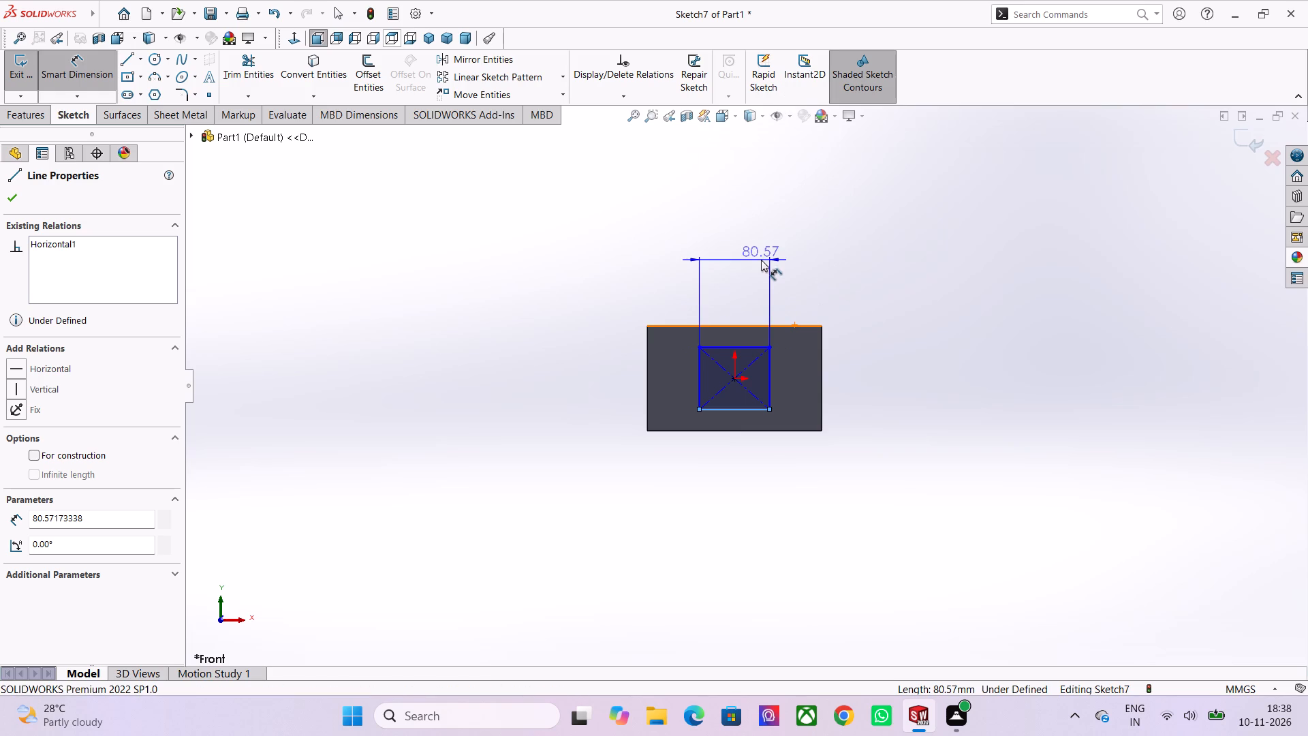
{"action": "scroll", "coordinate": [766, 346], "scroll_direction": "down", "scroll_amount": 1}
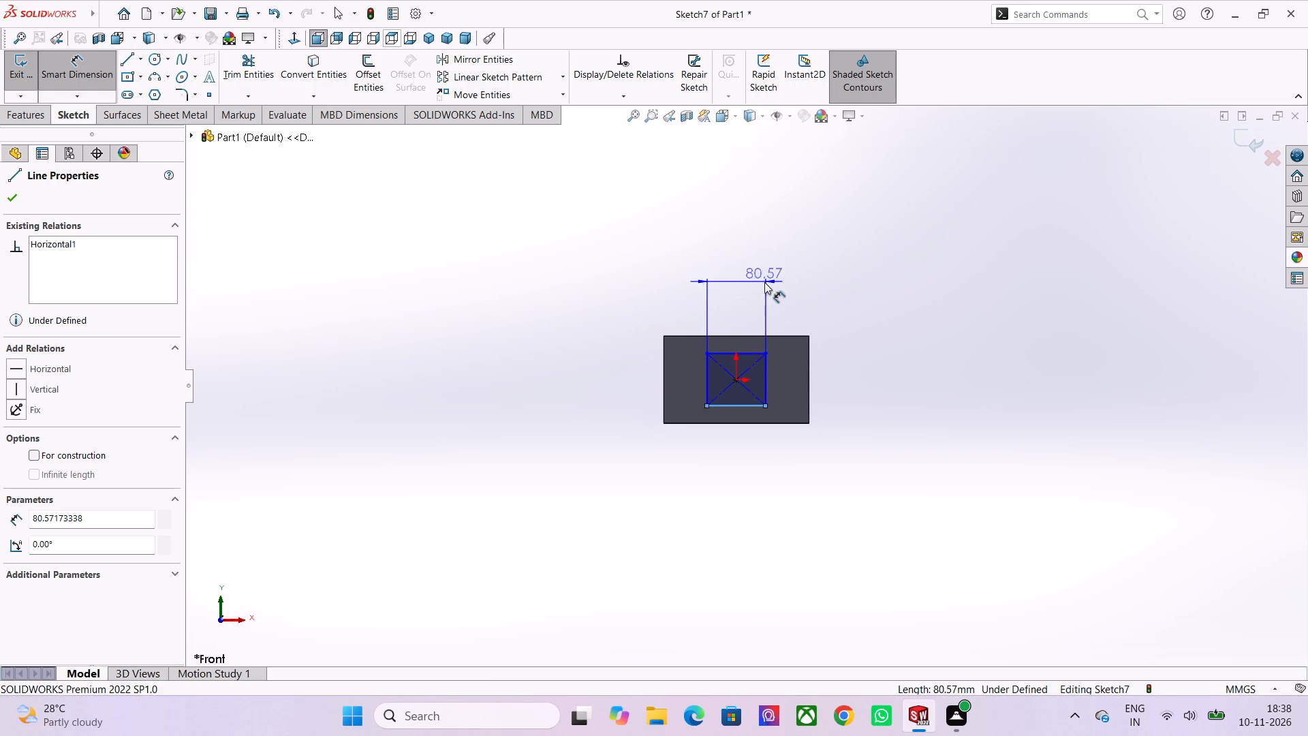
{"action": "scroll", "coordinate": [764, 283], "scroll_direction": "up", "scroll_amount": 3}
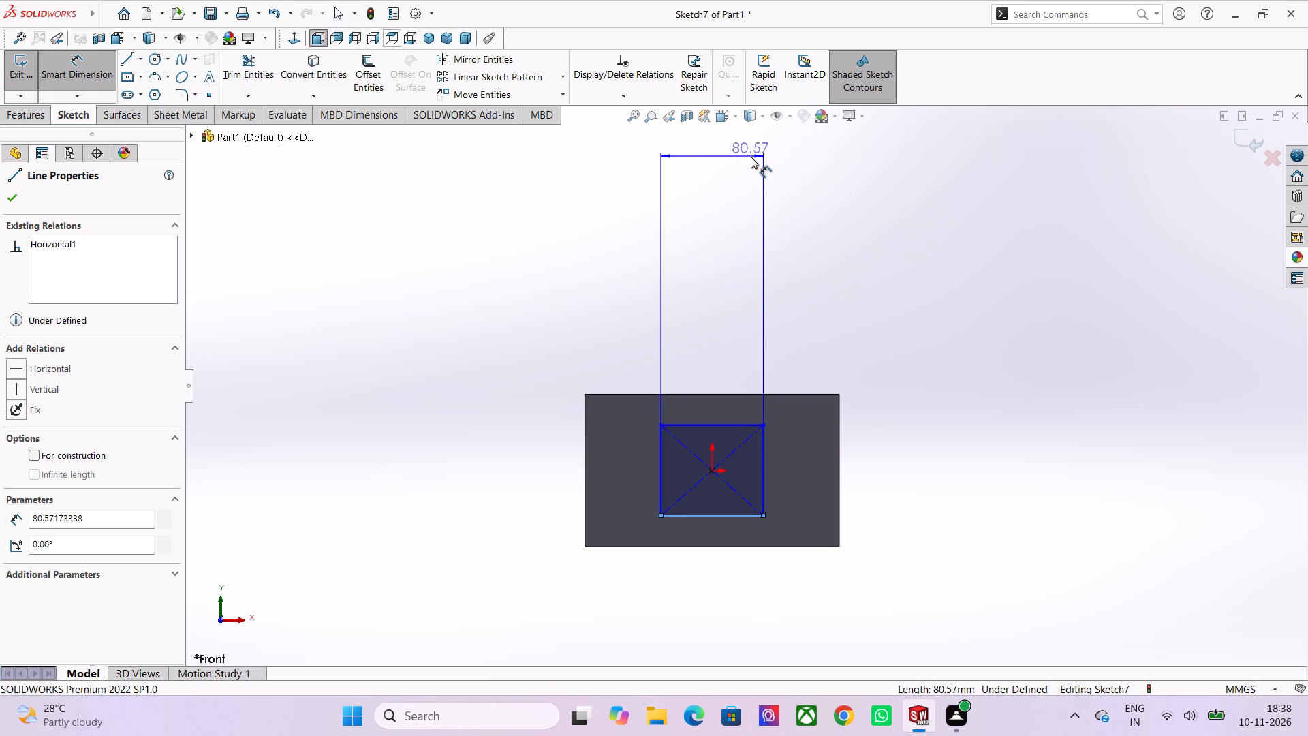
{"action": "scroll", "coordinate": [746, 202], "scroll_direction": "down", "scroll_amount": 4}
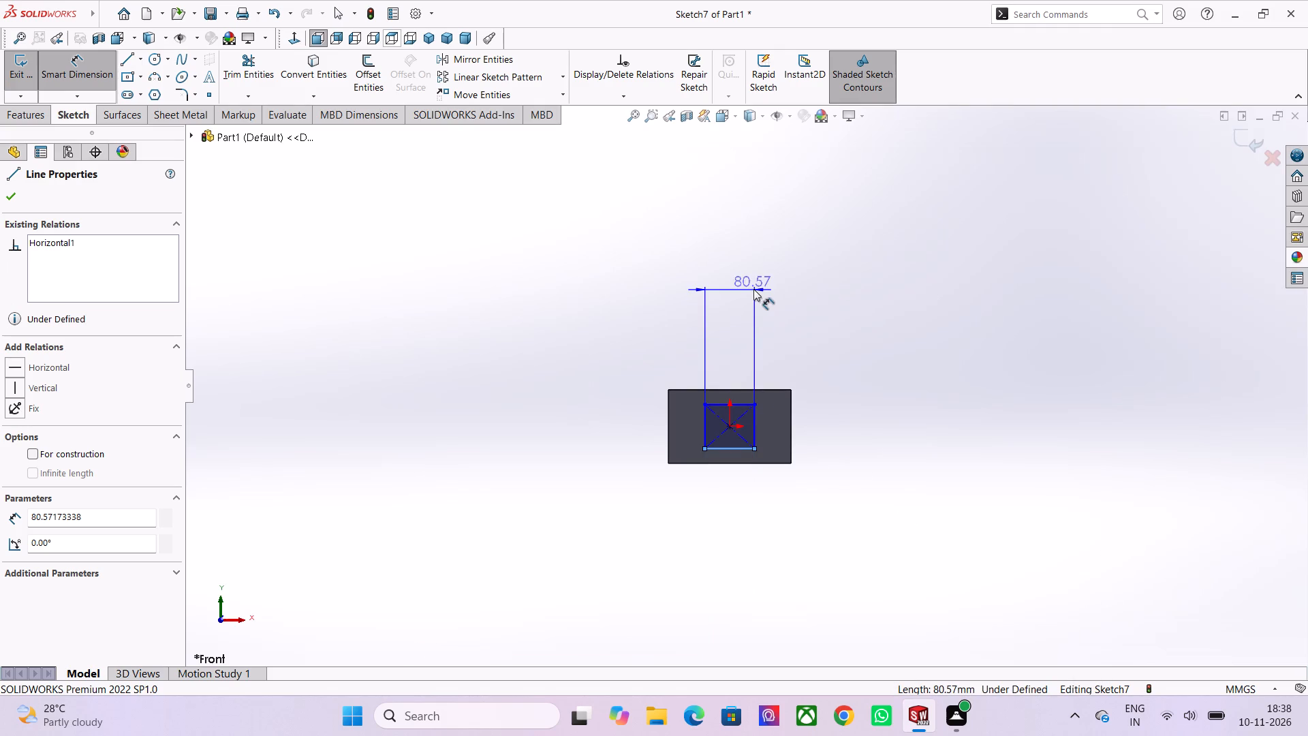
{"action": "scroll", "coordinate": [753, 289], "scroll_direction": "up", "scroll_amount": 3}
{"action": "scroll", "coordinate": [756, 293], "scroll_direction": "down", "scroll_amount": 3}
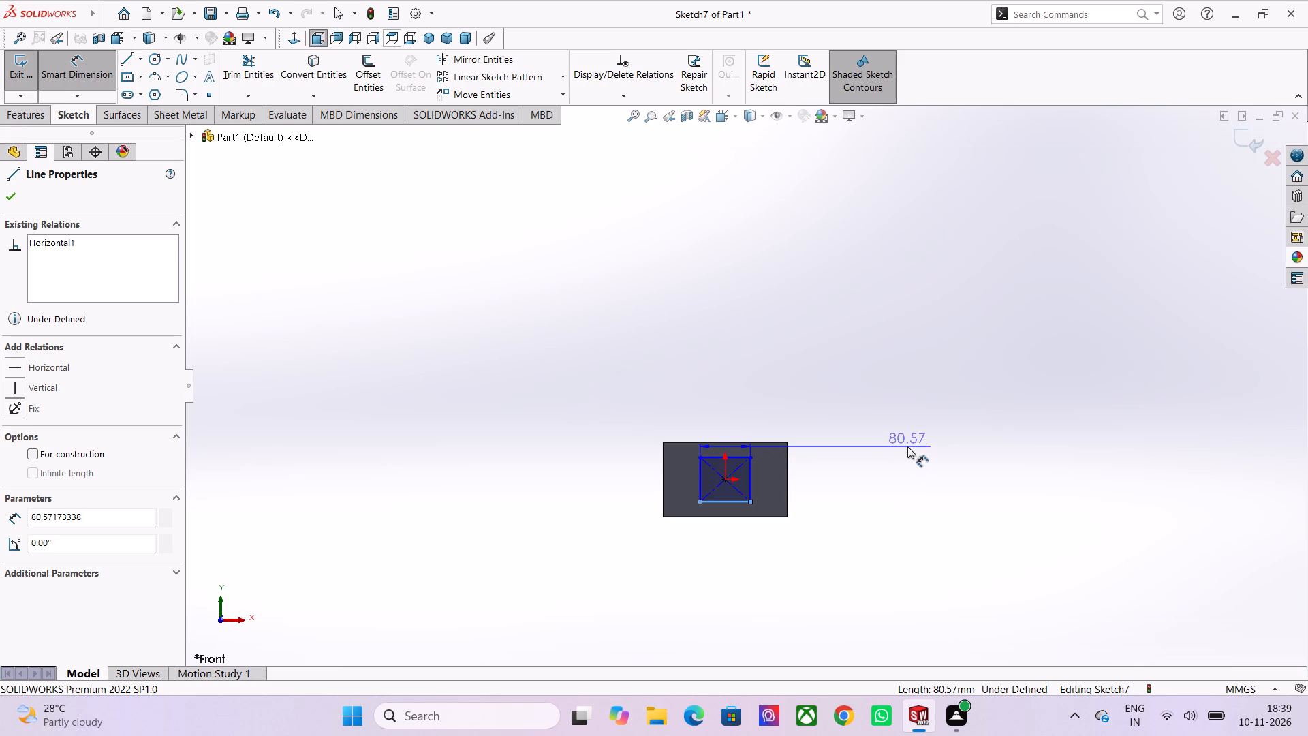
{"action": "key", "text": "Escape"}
Undo all the modelling, including the base flange and its 200 by 120 mm rectangle sketch, back to an empty part.
{"action": "key", "text": "ctrl+z"}
{"action": "key", "text": "ctrl+z"}
{"action": "key", "text": "ctrl+z"}
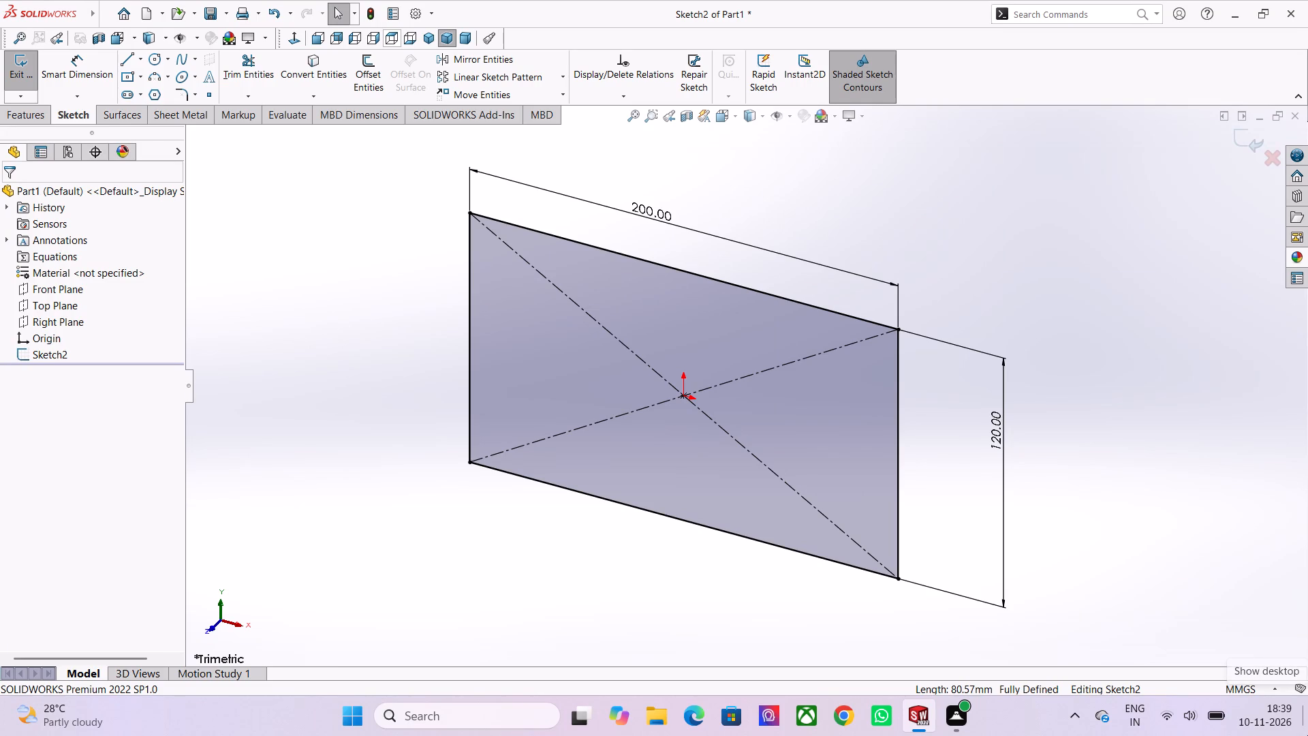
{"action": "key", "text": "Escape"}
{"action": "key", "text": "Escape"}
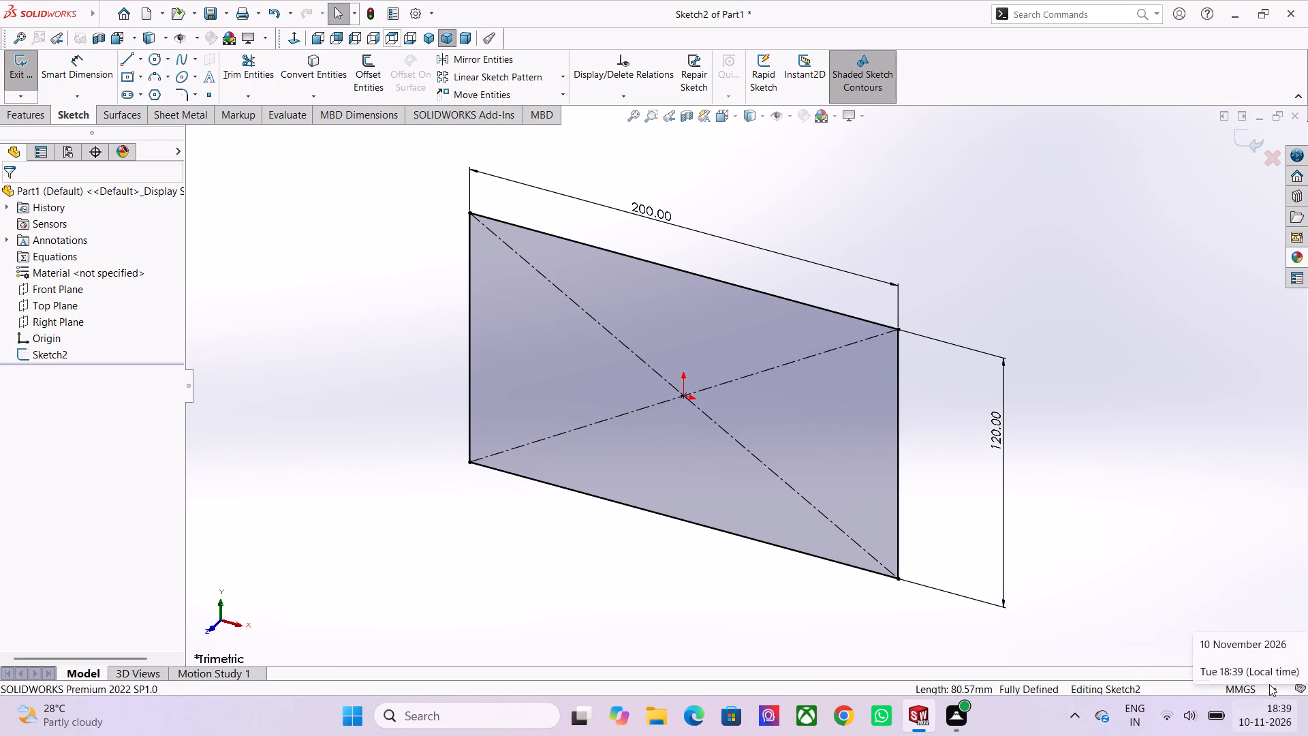
{"action": "key", "text": "ctrl+z"}
{"action": "key", "text": "ctrl+z"}
{"action": "key", "text": "ctrl+z"}
{"action": "key", "text": "ctrl+z"}
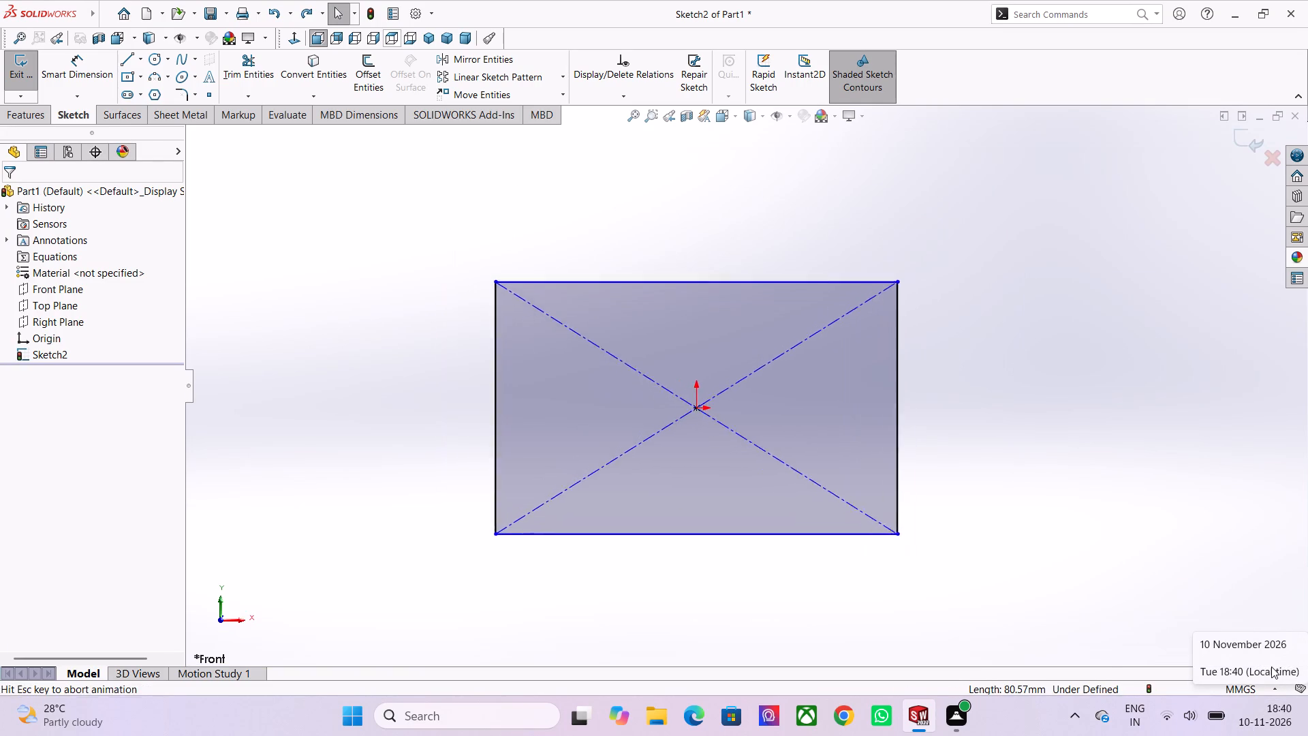
{"action": "key", "text": "ctrl+z"}
{"action": "scroll", "coordinate": [1271, 666], "scroll_direction": "up", "scroll_amount": 1, "text": "ctrl"}
{"action": "key", "text": "ctrl+z"}
{"action": "key", "text": "ctrl+z"}
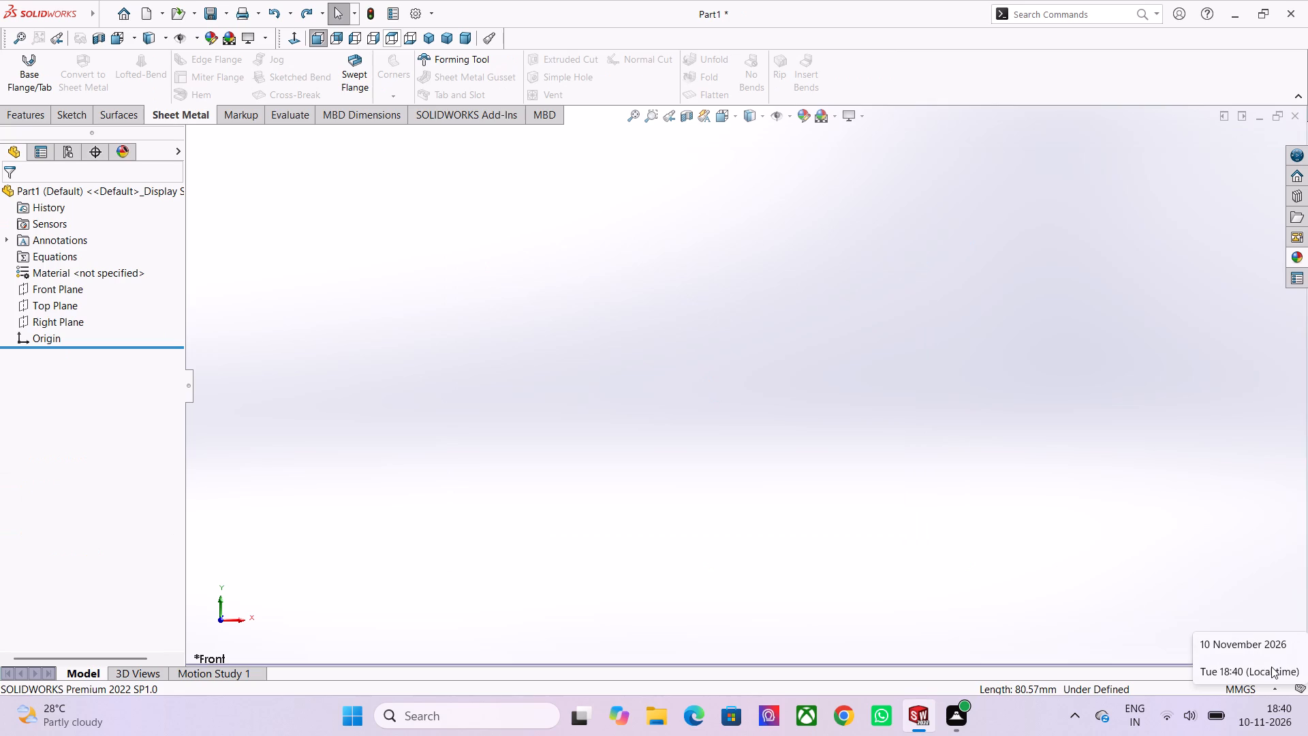
{"action": "key", "text": "ctrl+z"}
{"action": "key", "text": "ctrl+z"}
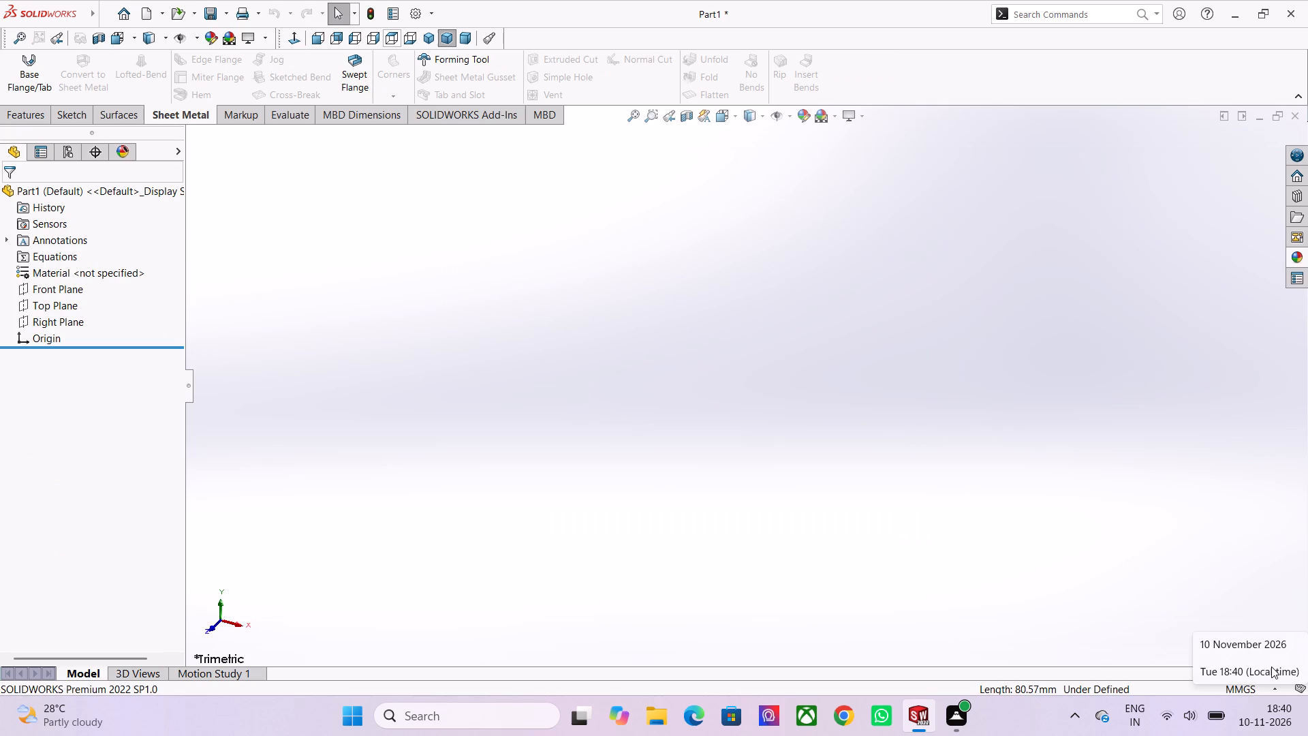
{"action": "key", "text": "ctrl+z"}
{"action": "key", "text": "ctrl+z"}
{"action": "key", "text": "ctrl+z"}
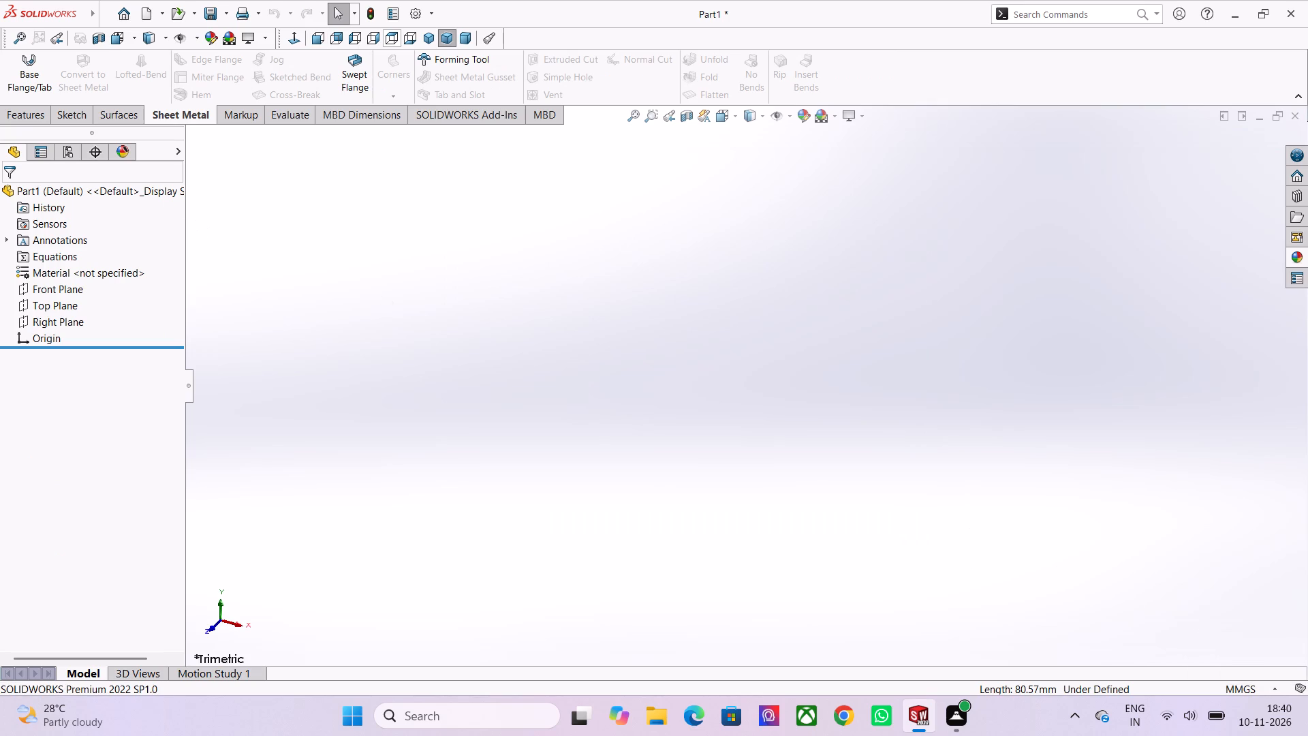
Start a sketch on the Front Plane and draw a center rectangle about 149 by 140 mm centred on the origin.
{"action": "left_click", "coordinate": [77, 117]}
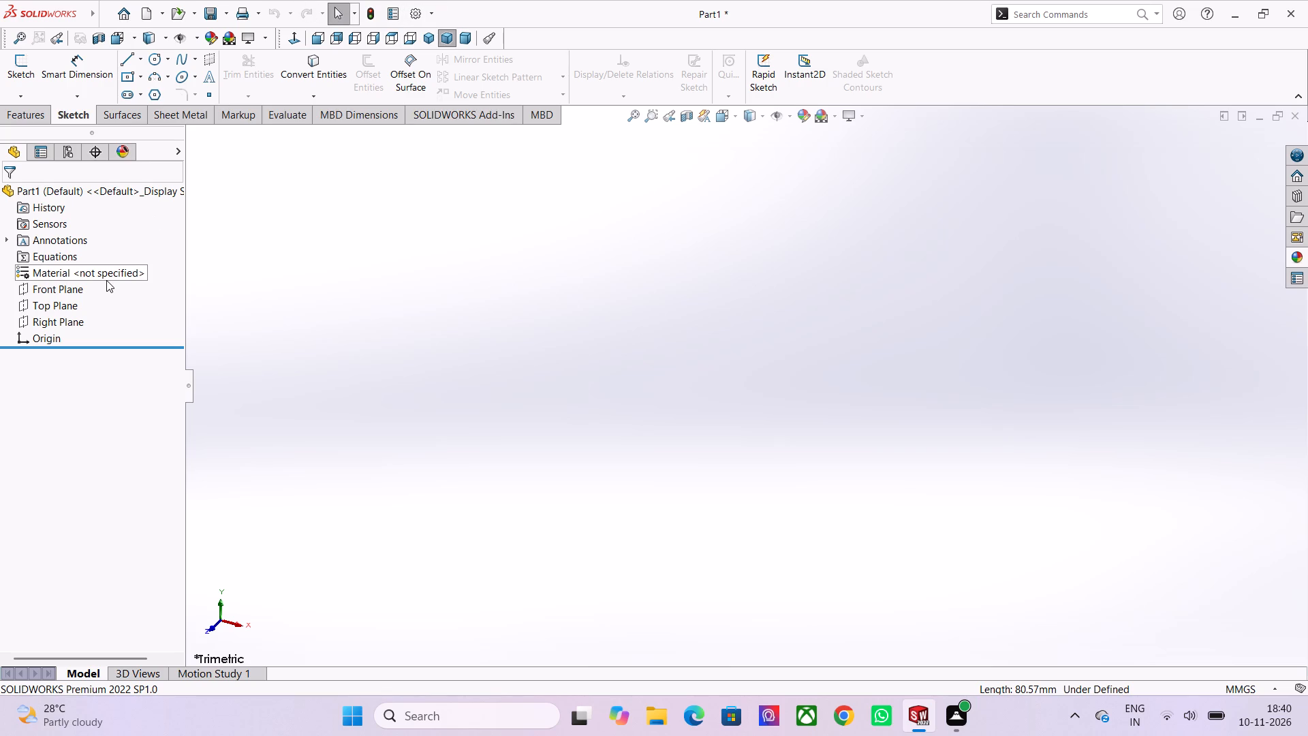
{"action": "left_click", "coordinate": [159, 117]}
{"action": "left_click", "coordinate": [49, 294]}
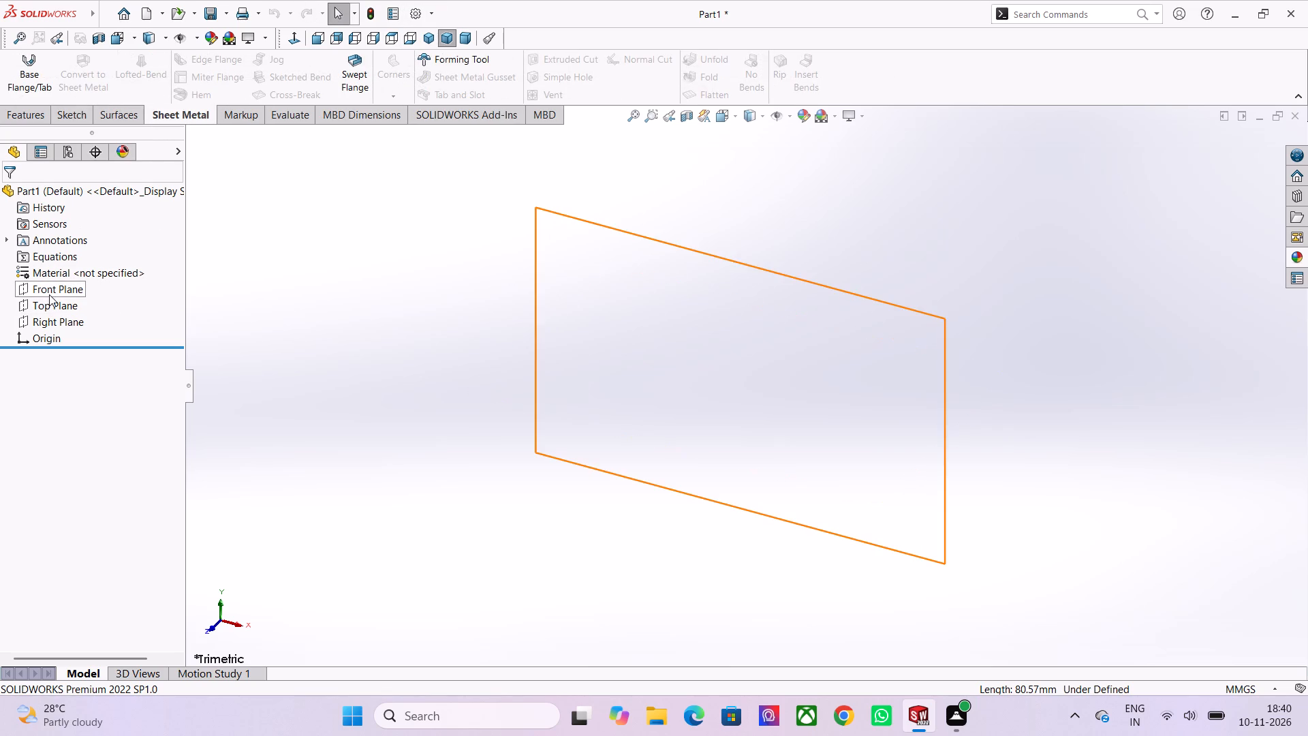
{"action": "left_click", "coordinate": [62, 277]}
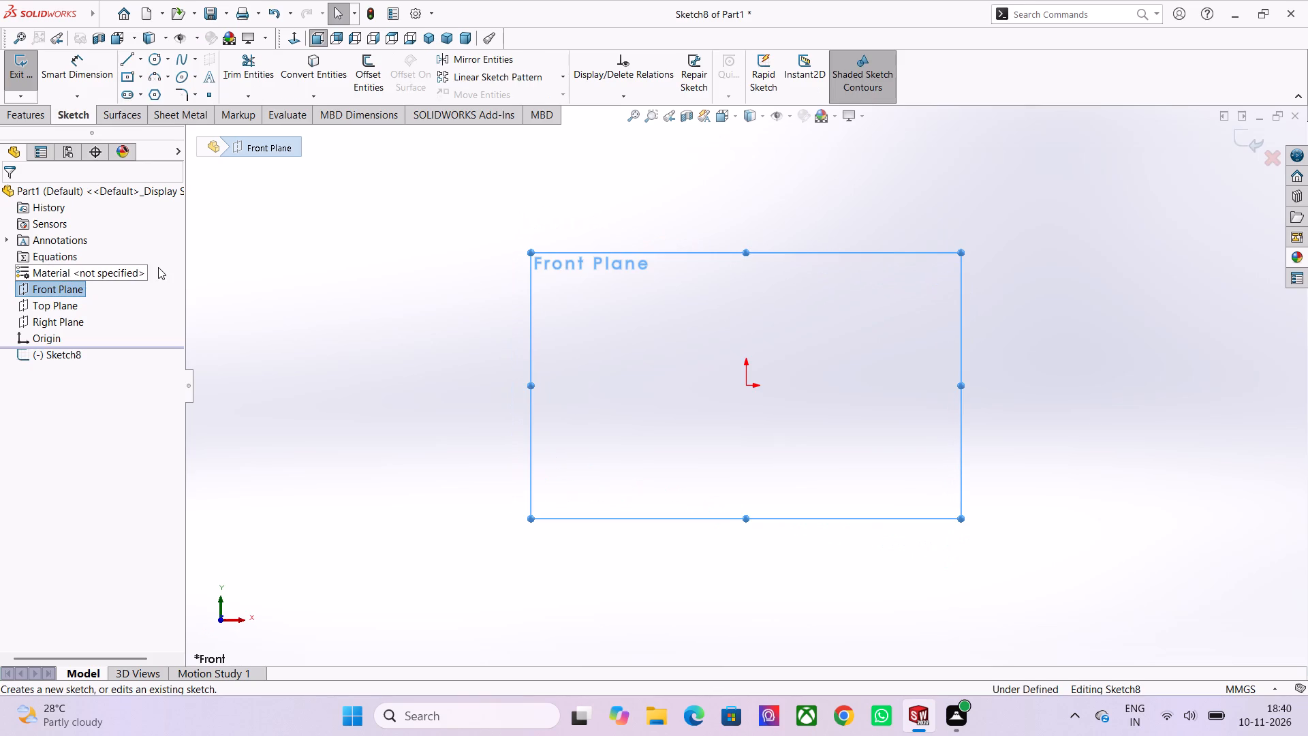
{"action": "left_click", "coordinate": [128, 78]}
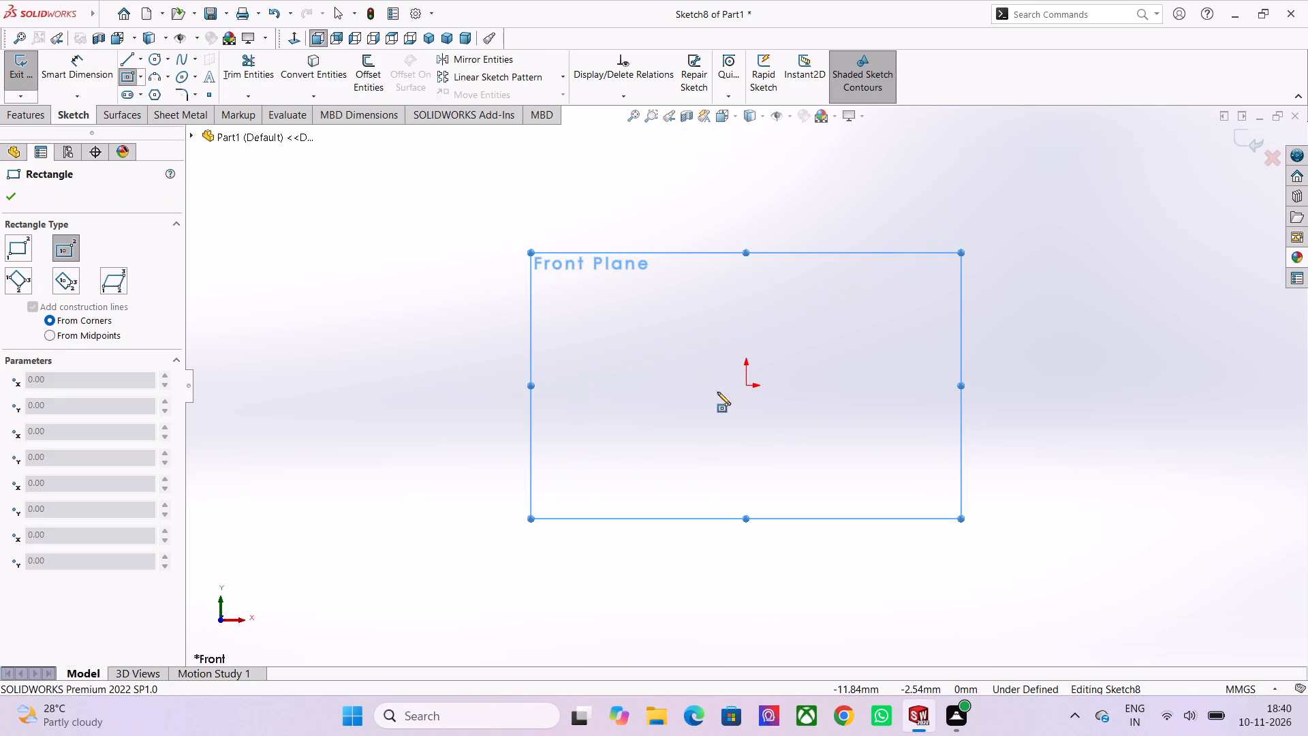
{"action": "left_click", "coordinate": [749, 386]}
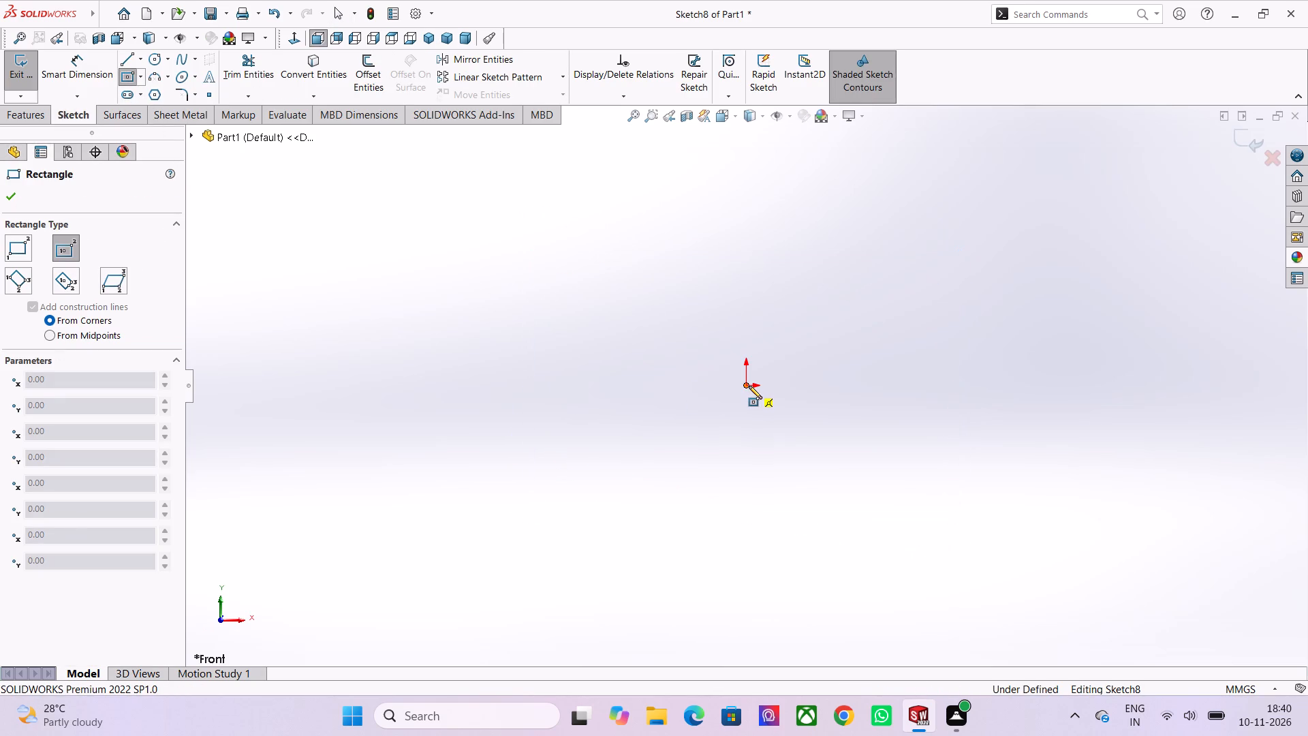
{"action": "left_click", "coordinate": [926, 218]}
Dimension the rectangle 185 mm wide and 192 mm high, and exit the sketch.
{"action": "left_click", "coordinate": [82, 71]}
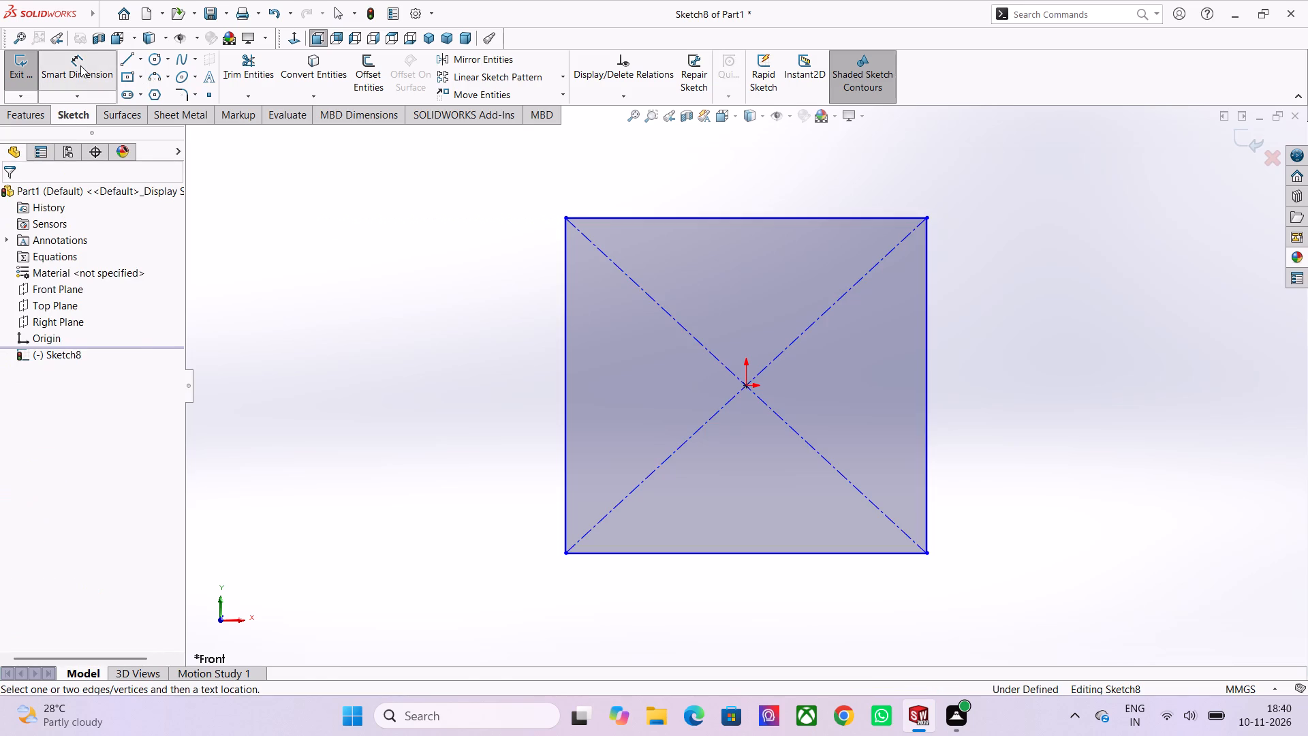
{"action": "left_click", "coordinate": [660, 218]}
{"action": "left_click", "coordinate": [651, 168]}
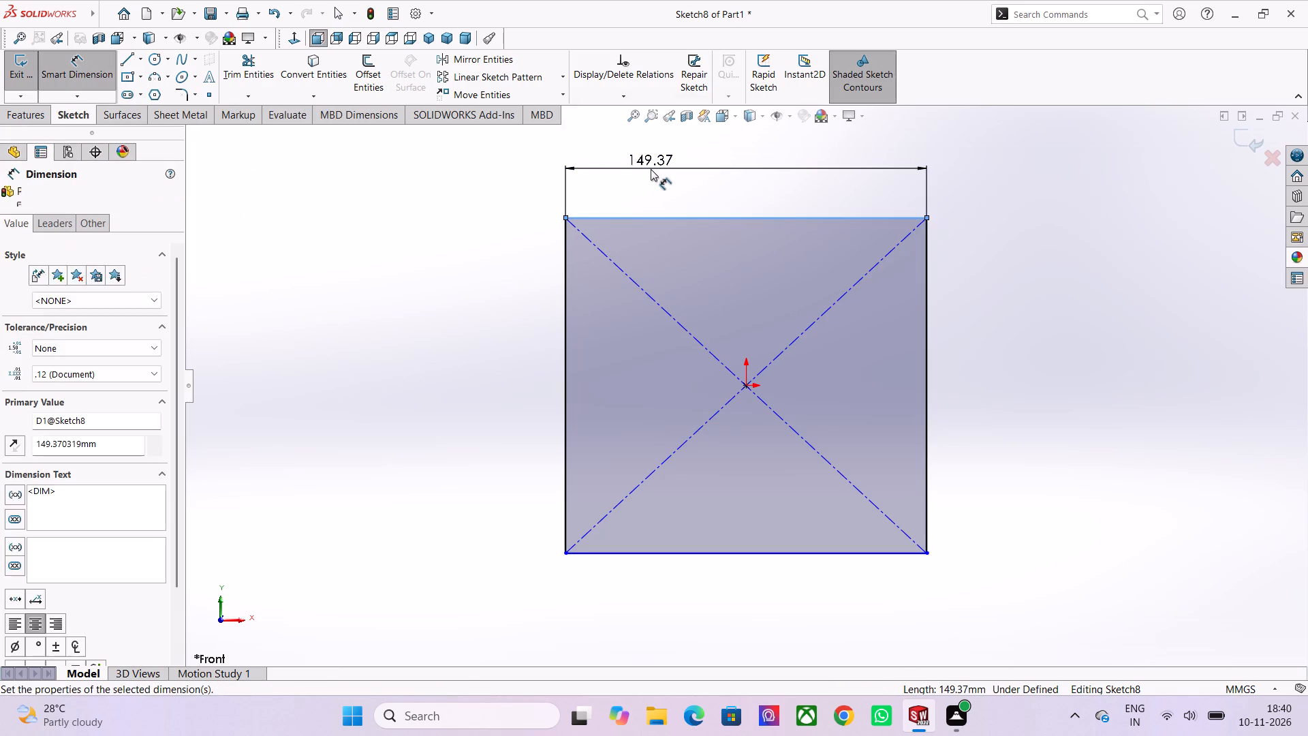
{"action": "type", "text": "185"}
{"action": "key", "text": "Return"}
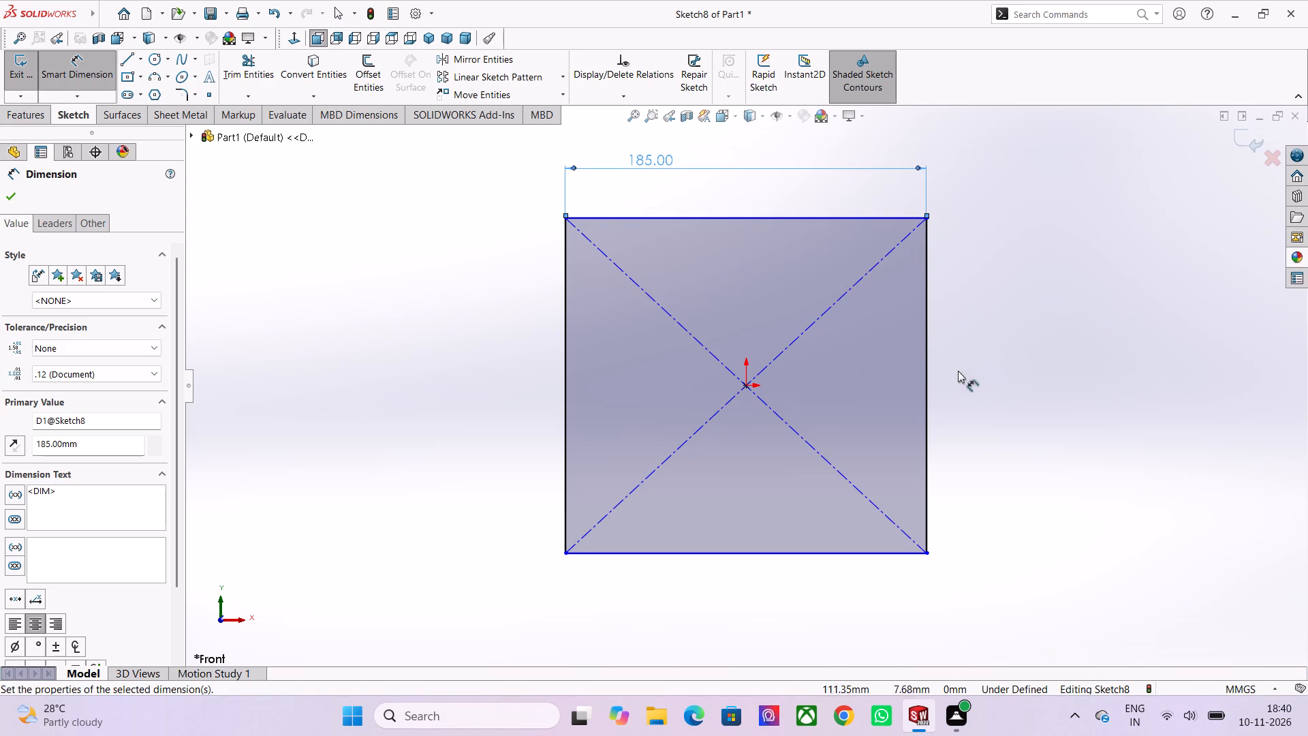
{"action": "left_click", "coordinate": [923, 354]}
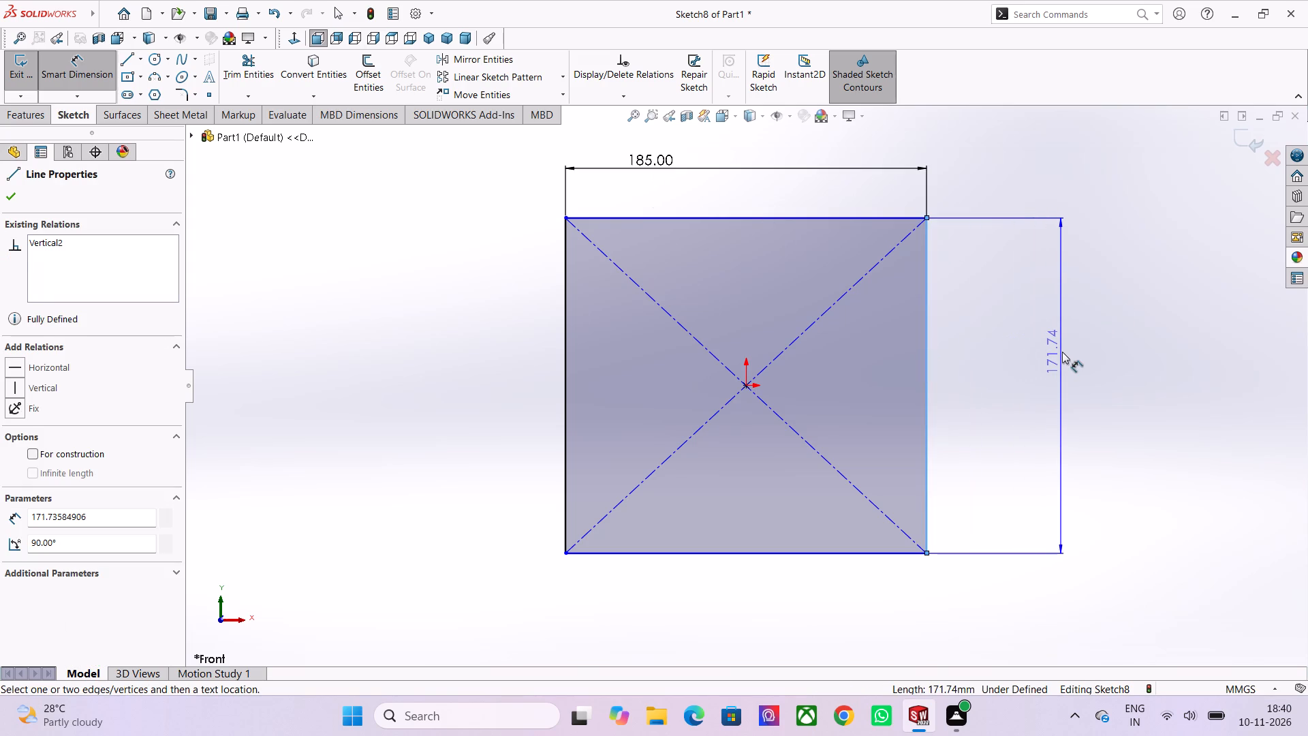
{"action": "left_click", "coordinate": [1062, 352]}
{"action": "type", "text": "192"}
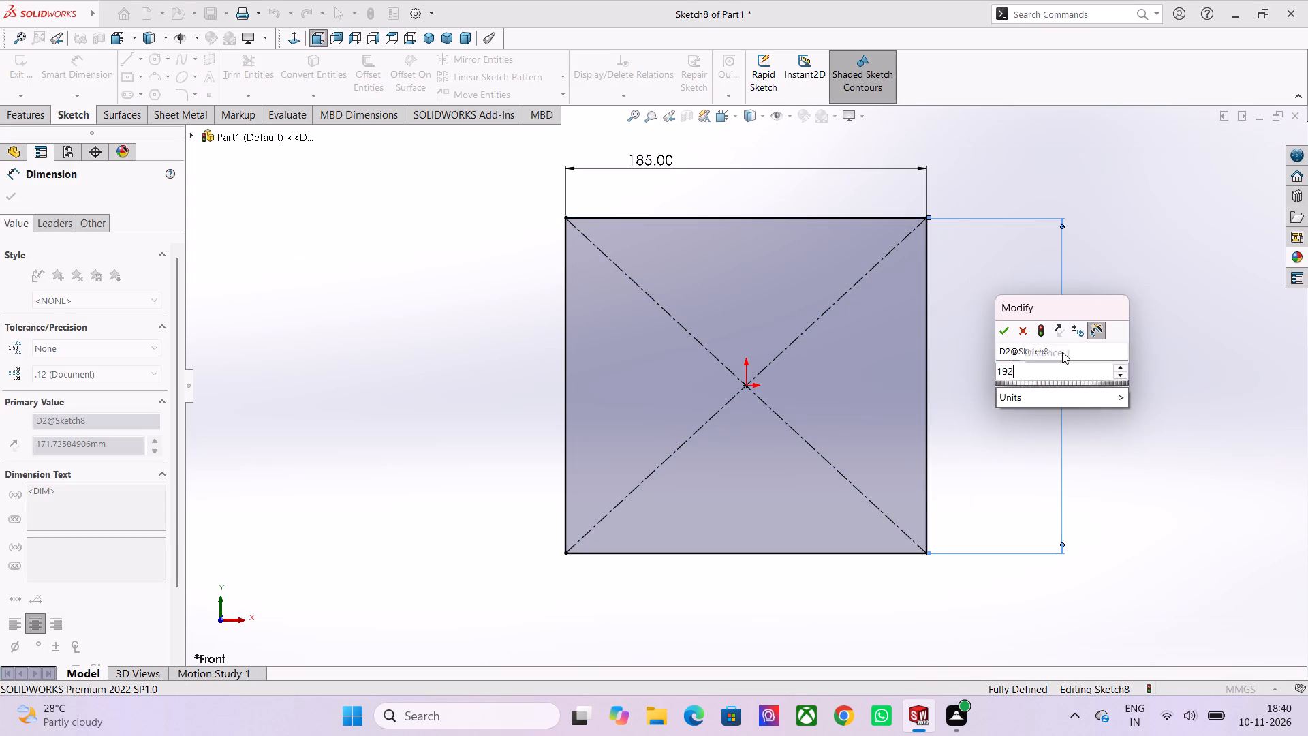
{"action": "key", "text": "Return"}
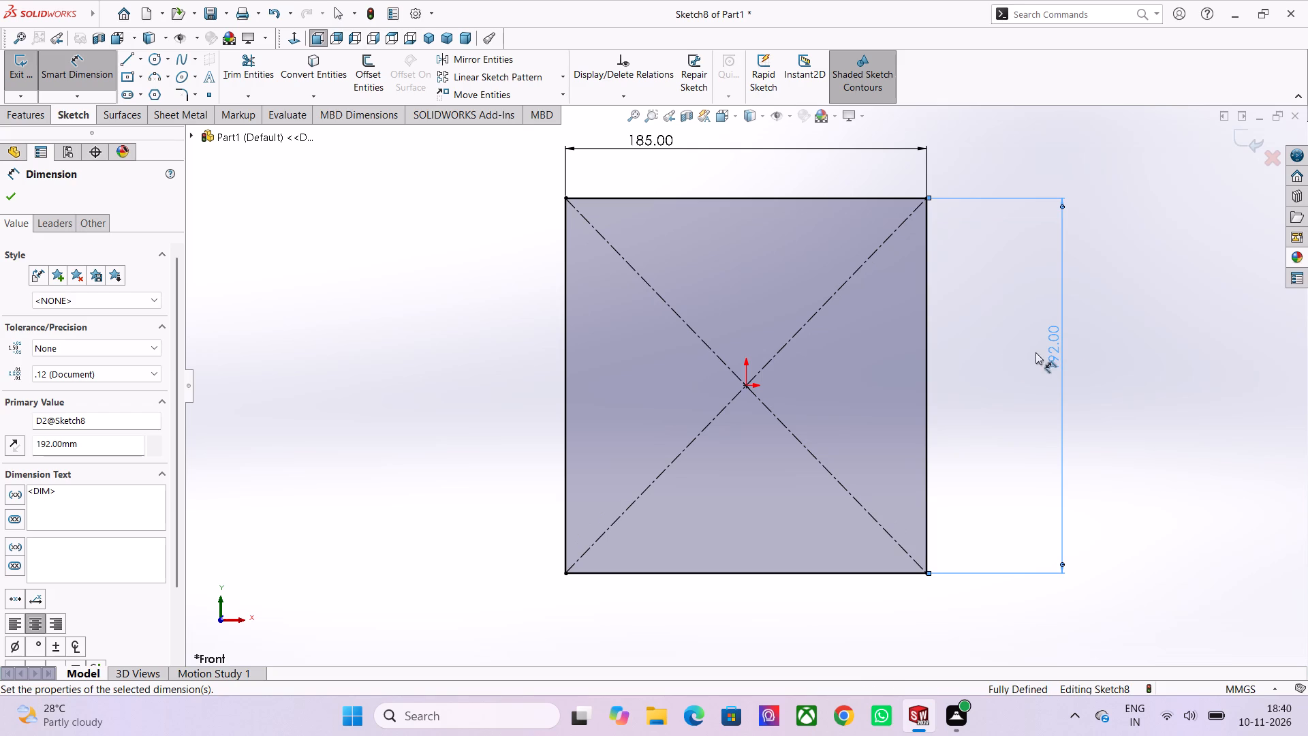
{"action": "left_click", "coordinate": [16, 80]}
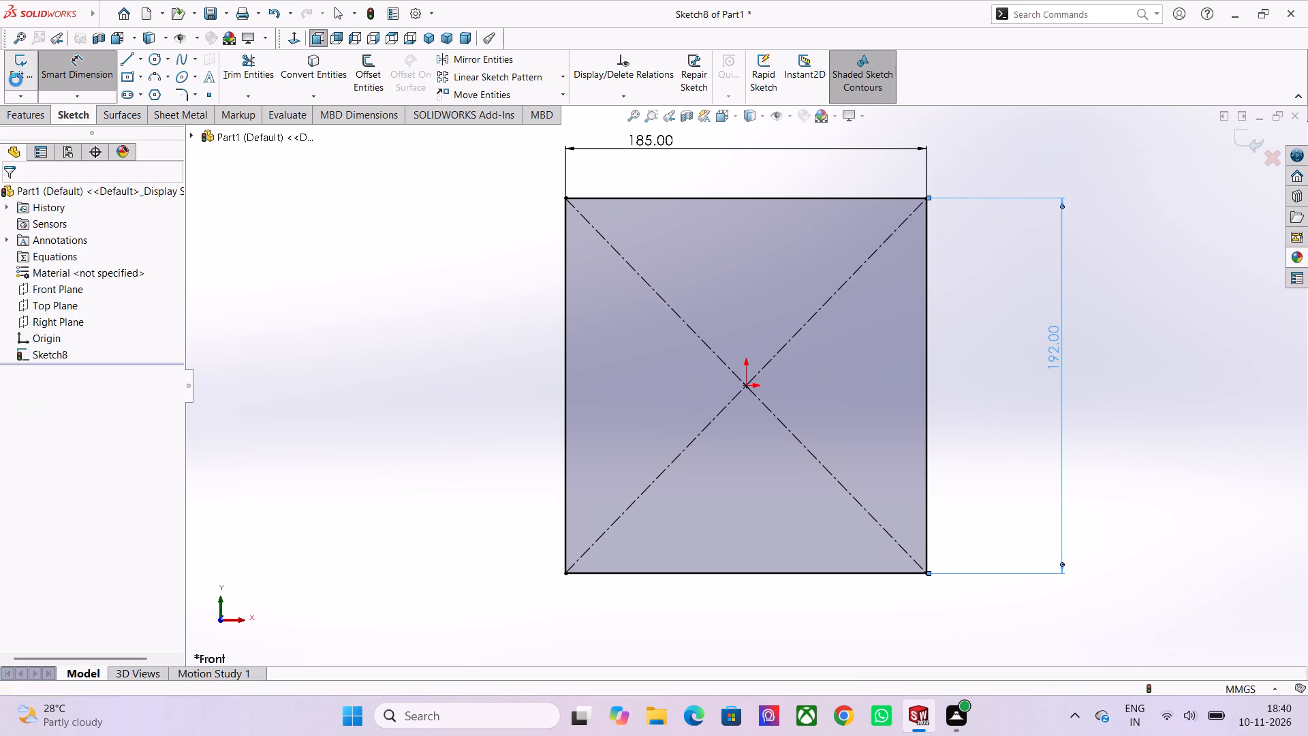
Create a 1 mm thick base flange from the 185 by 192 mm rectangle sketch, with the thickness direction reversed.
{"action": "scroll", "coordinate": [632, 444], "scroll_direction": "down", "scroll_amount": 1}
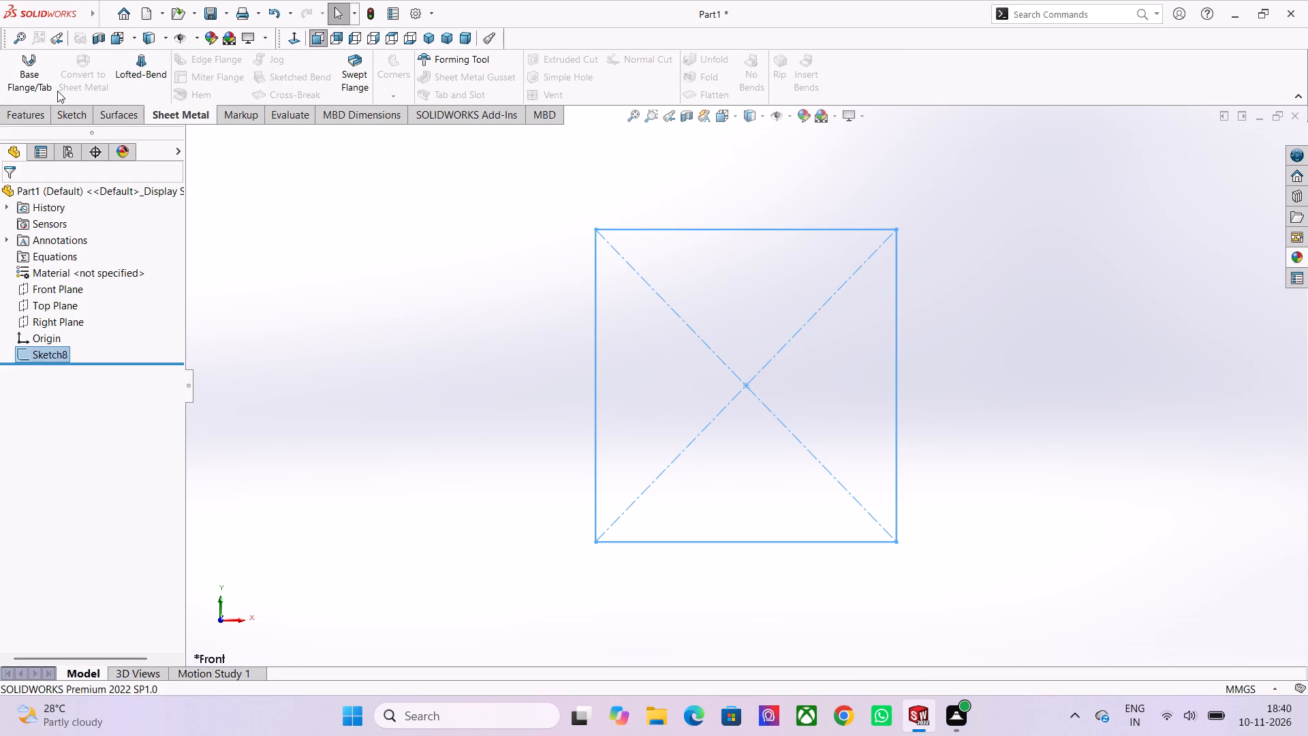
{"action": "left_click", "coordinate": [37, 72]}
{"action": "middle_click_drag", "start_coordinate": [805, 250], "coordinate": [790, 248]}
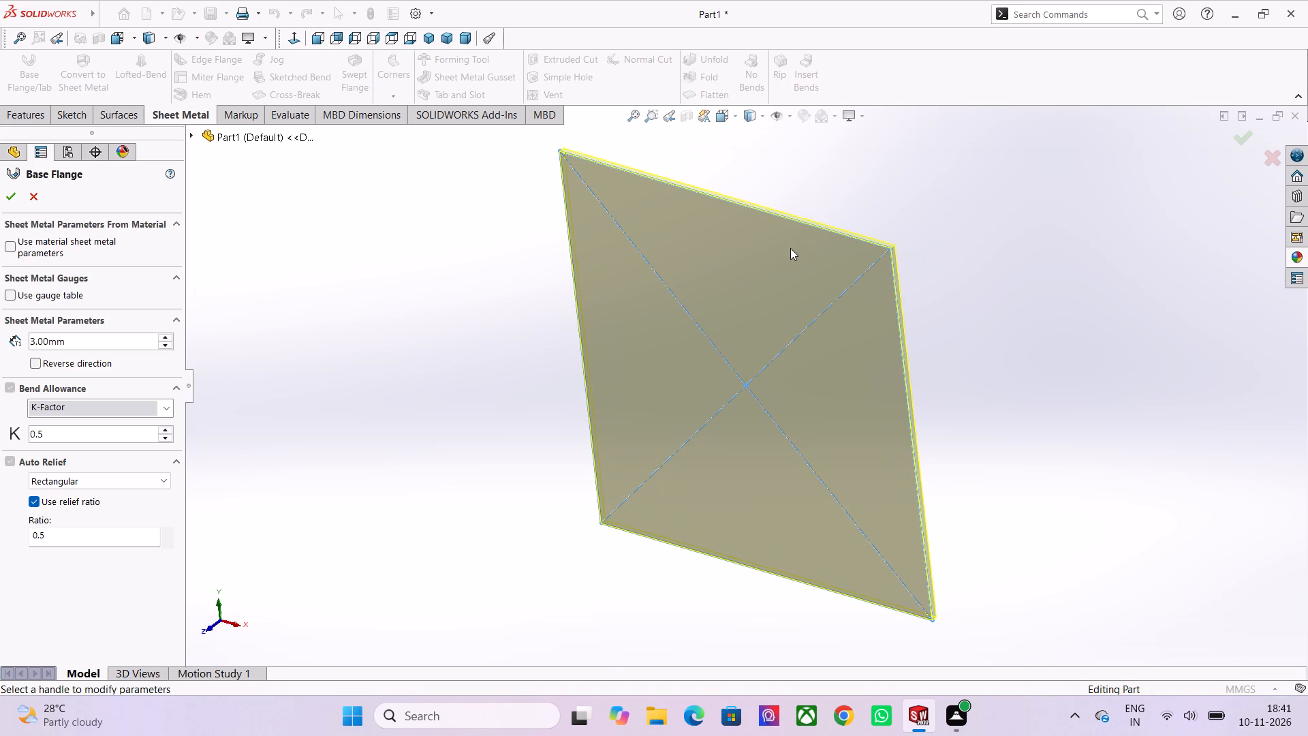
{"action": "scroll", "coordinate": [729, 260], "scroll_direction": "down", "scroll_amount": 1}
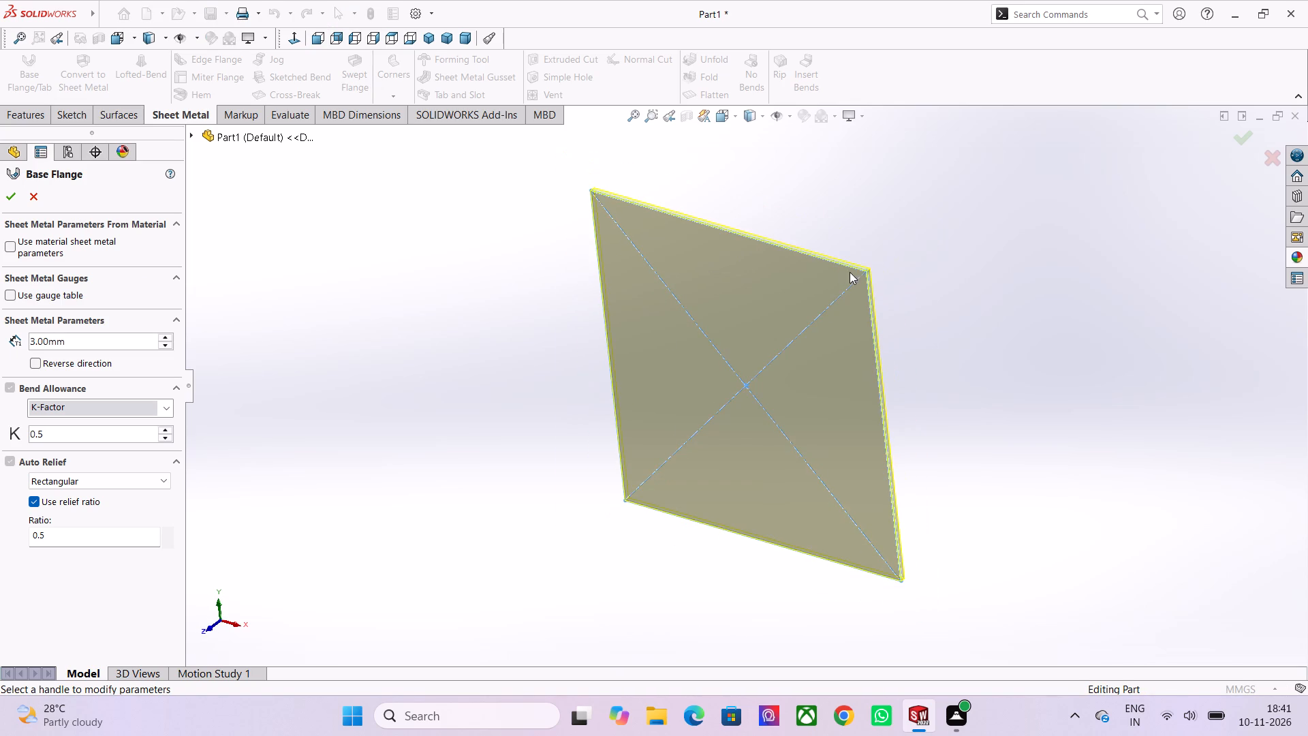
{"action": "middle_click_drag", "start_coordinate": [850, 272], "coordinate": [819, 324]}
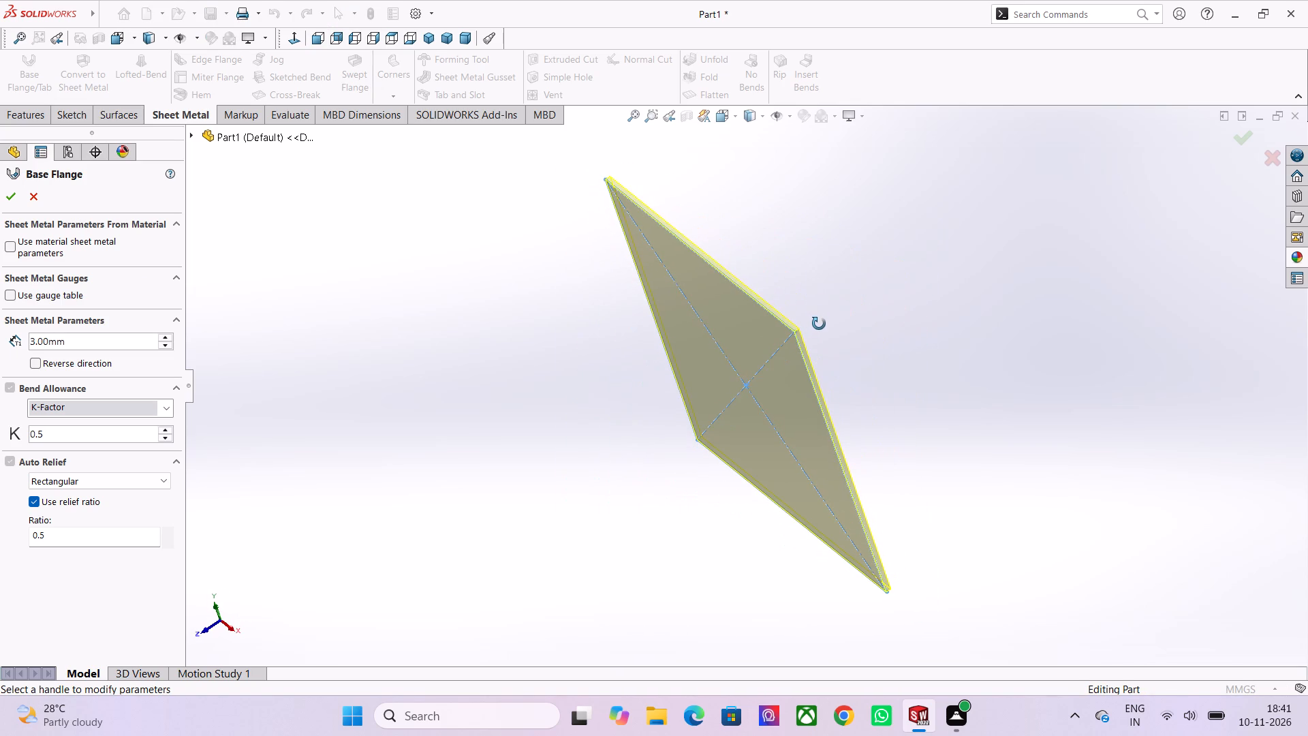
{"action": "middle_click_drag", "start_coordinate": [819, 324], "coordinate": [822, 290]}
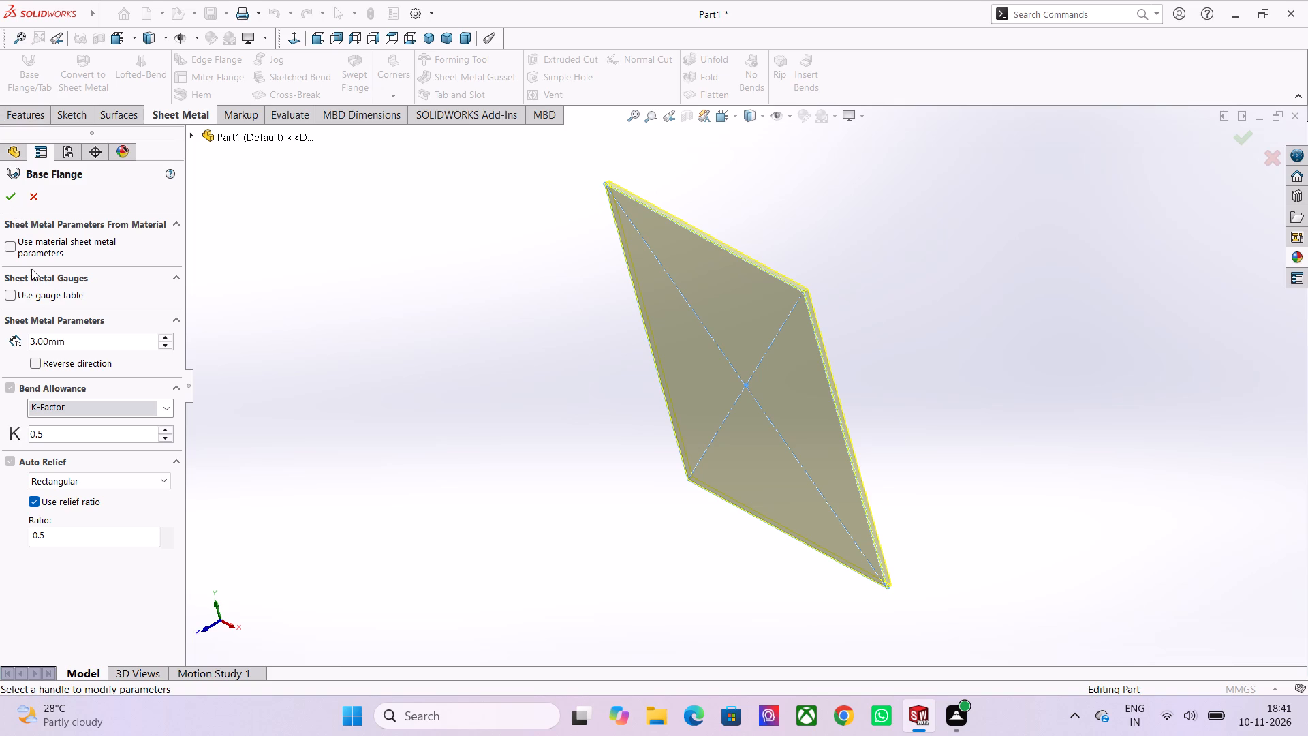
{"action": "left_click", "coordinate": [37, 365]}
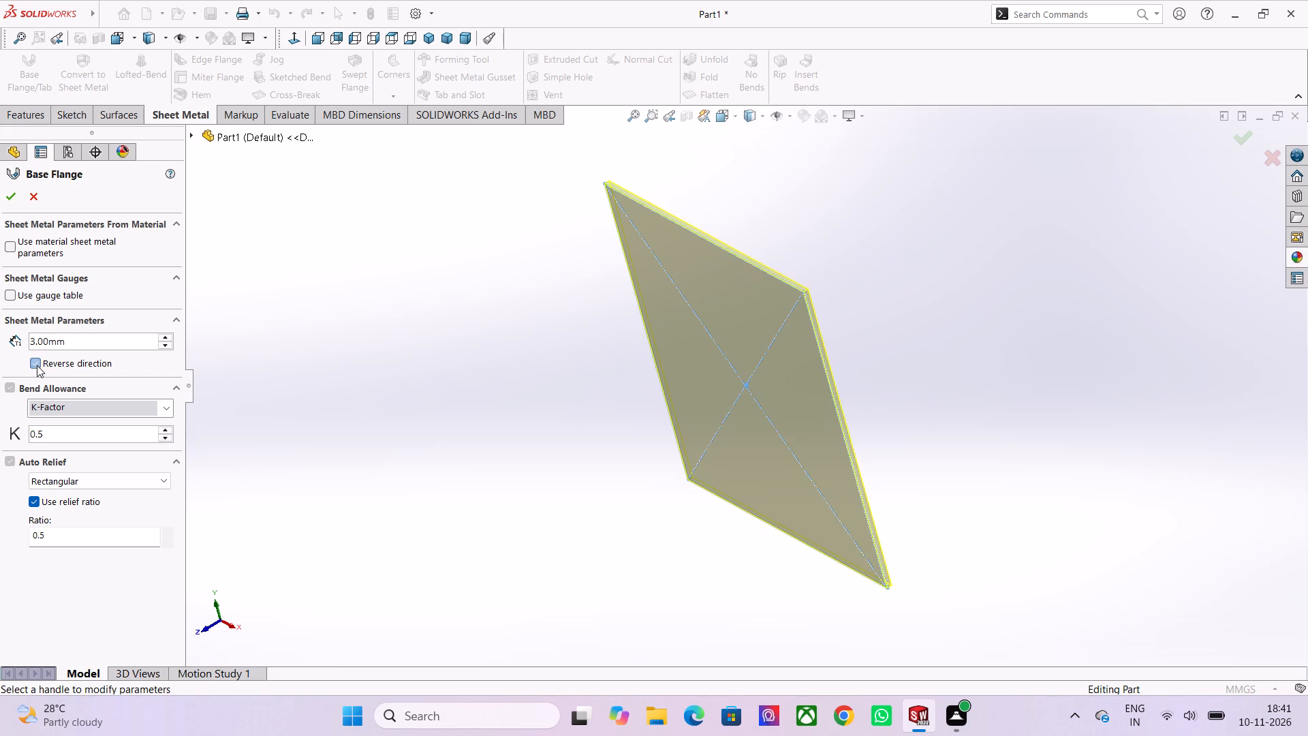
{"action": "left_click", "coordinate": [37, 365]}
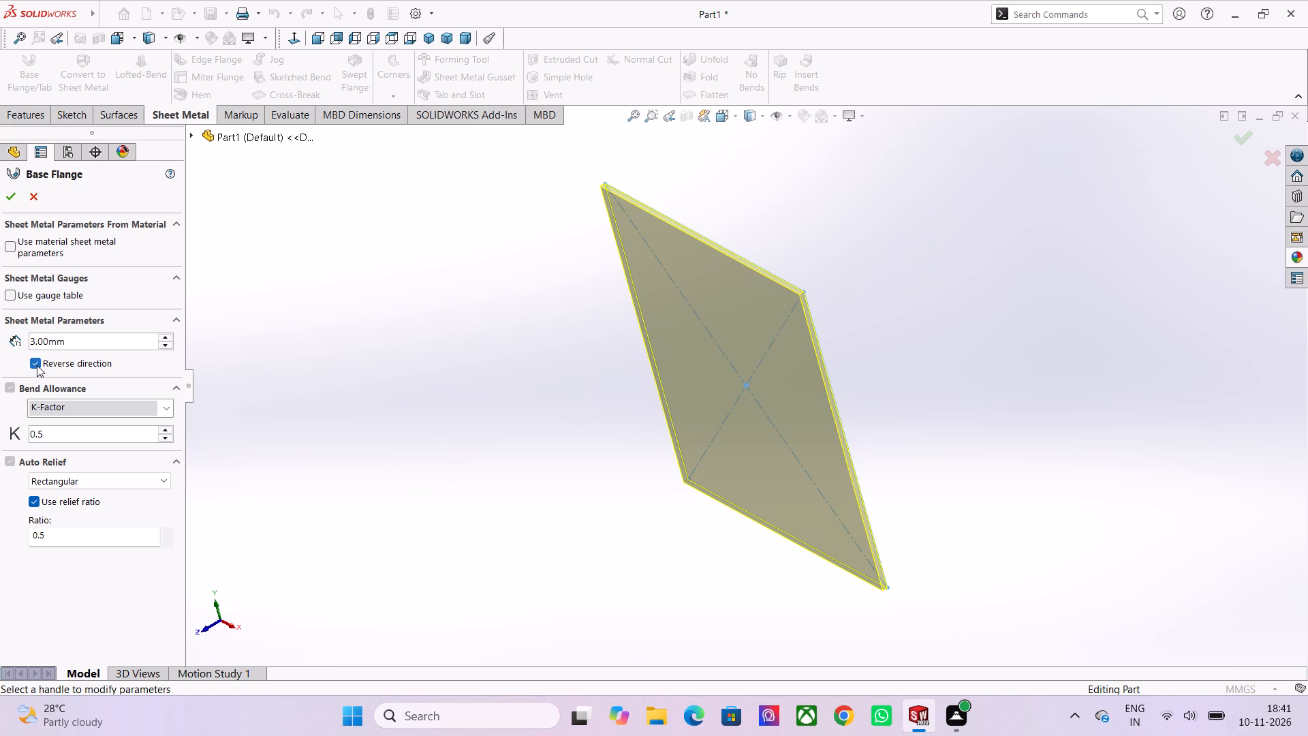
{"action": "left_click", "coordinate": [165, 346]}
{"action": "left_click", "coordinate": [165, 346]}
{"action": "left_click", "coordinate": [165, 346]}
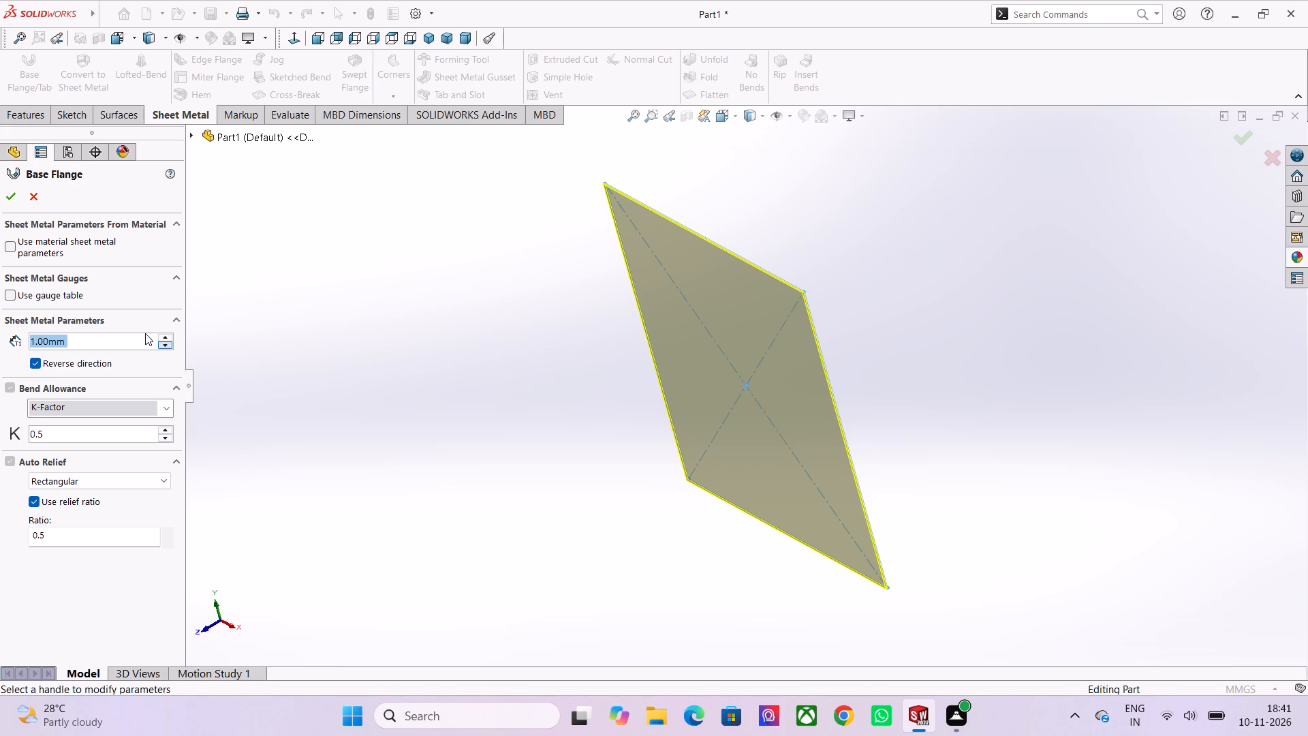
{"action": "left_click", "coordinate": [10, 198]}
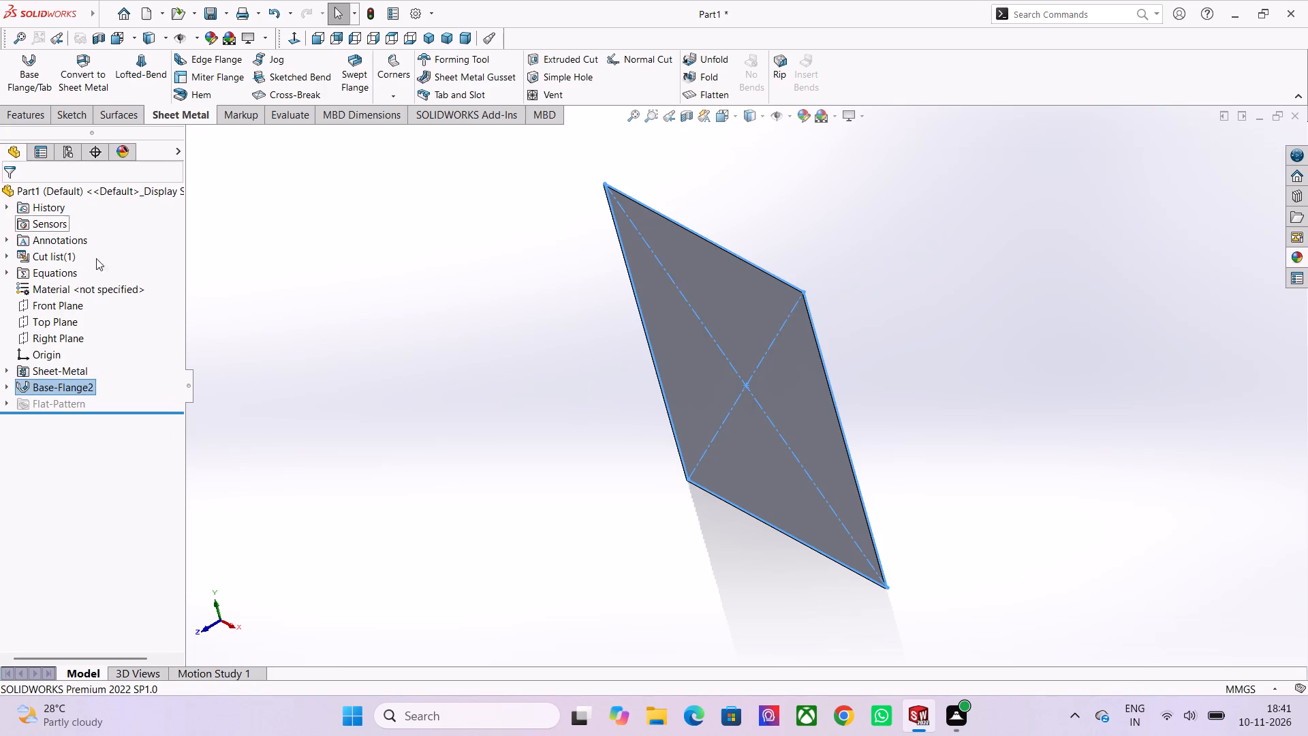
{"action": "left_click", "coordinate": [381, 347]}
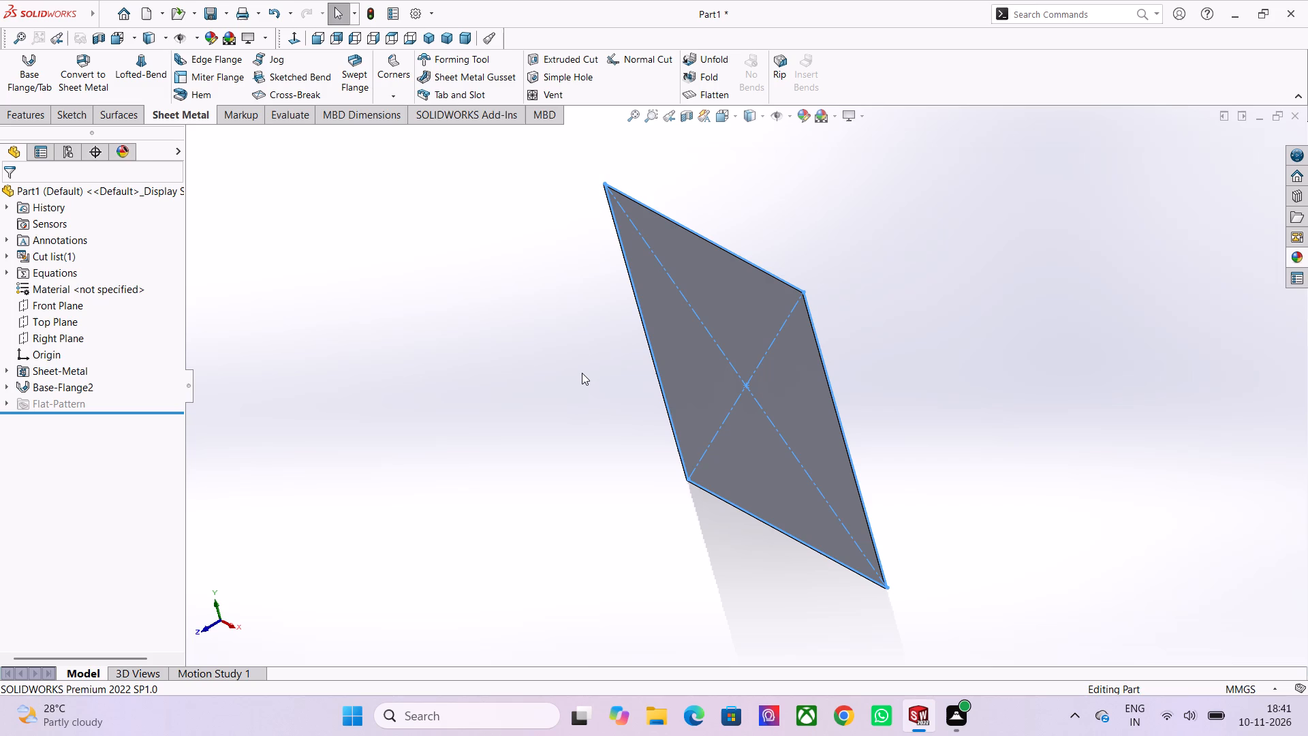
Start an edge flange along the base flange's upper horizontal edge.
{"action": "middle_click_drag", "start_coordinate": [786, 393], "coordinate": [805, 320]}
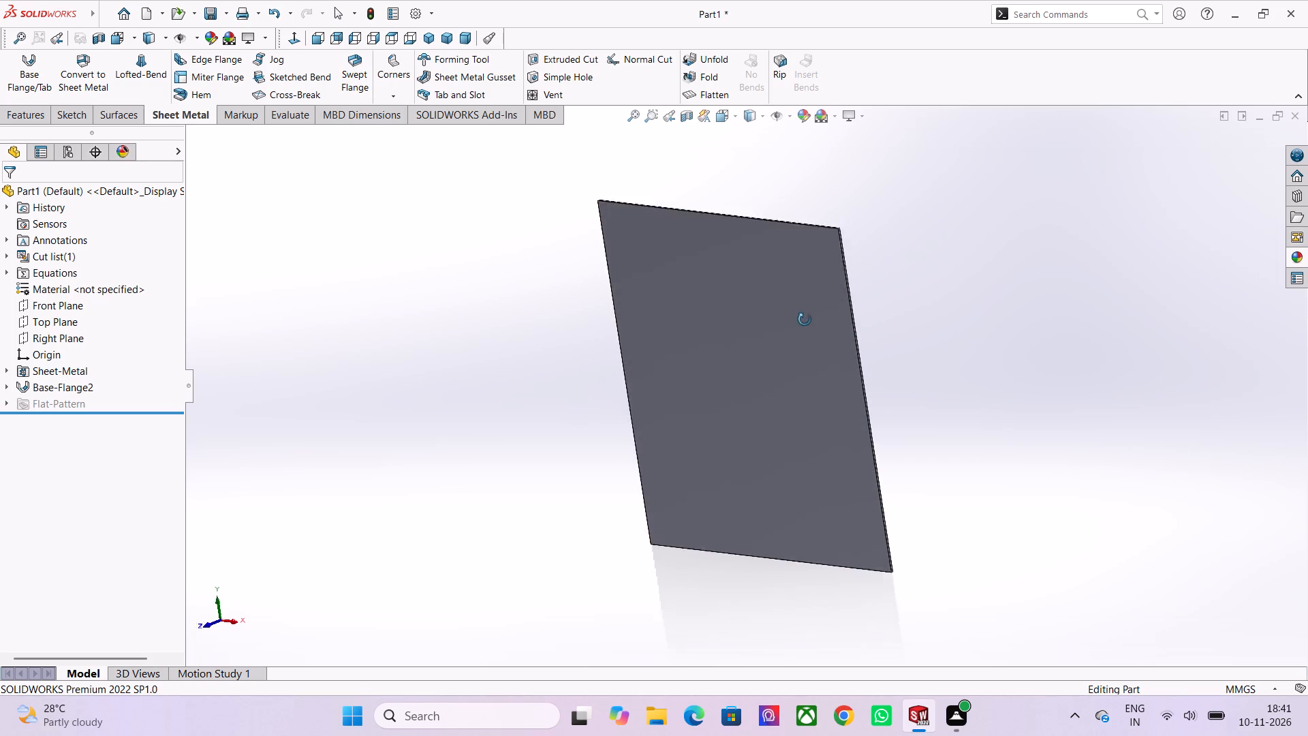
{"action": "middle_click_drag", "start_coordinate": [805, 320], "coordinate": [820, 306]}
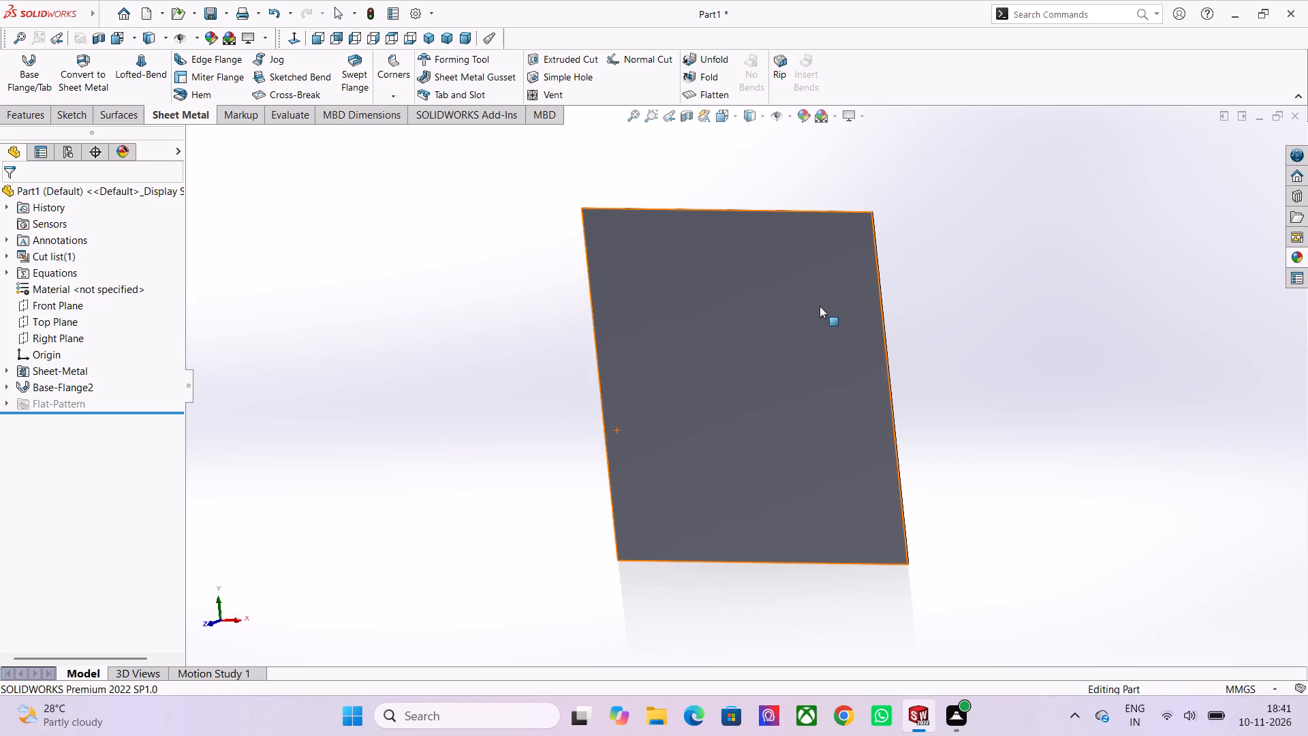
{"action": "left_click", "coordinate": [206, 63]}
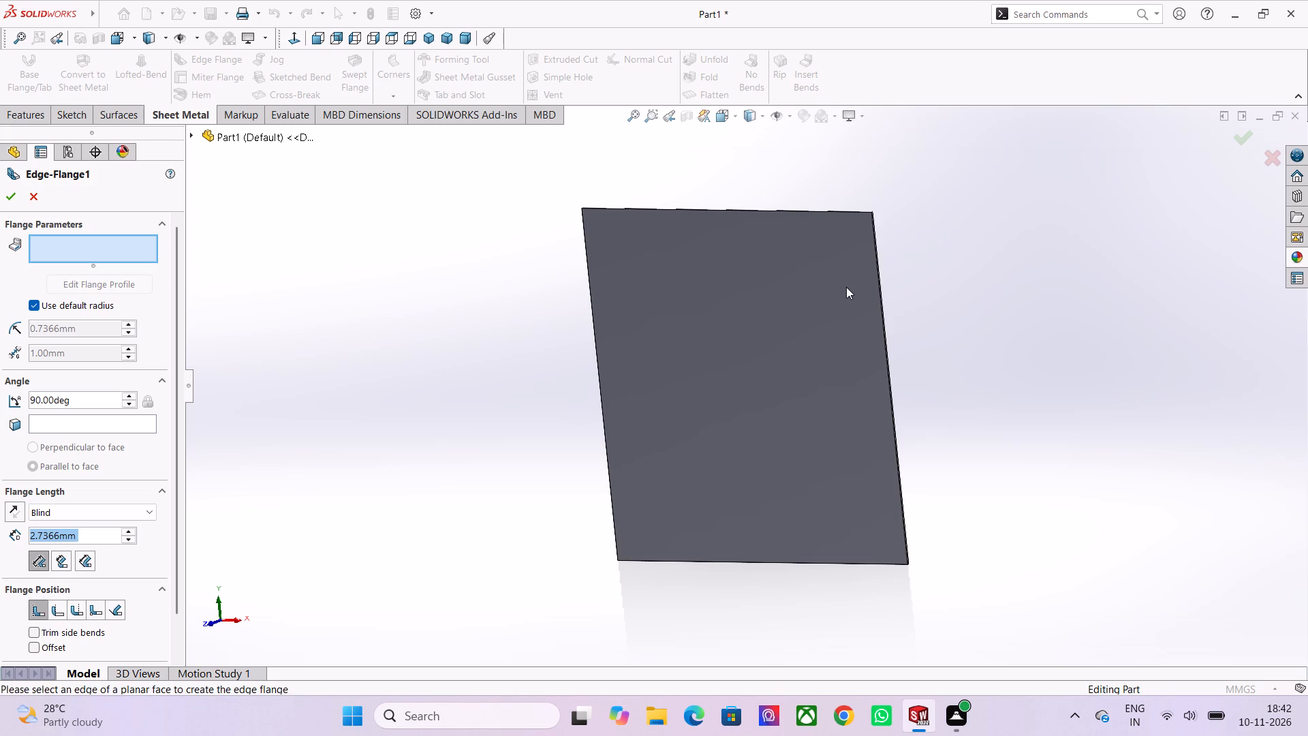
{"action": "scroll", "coordinate": [837, 326], "scroll_direction": "down", "scroll_amount": 1}
{"action": "middle_click_drag", "start_coordinate": [889, 343], "coordinate": [915, 350]}
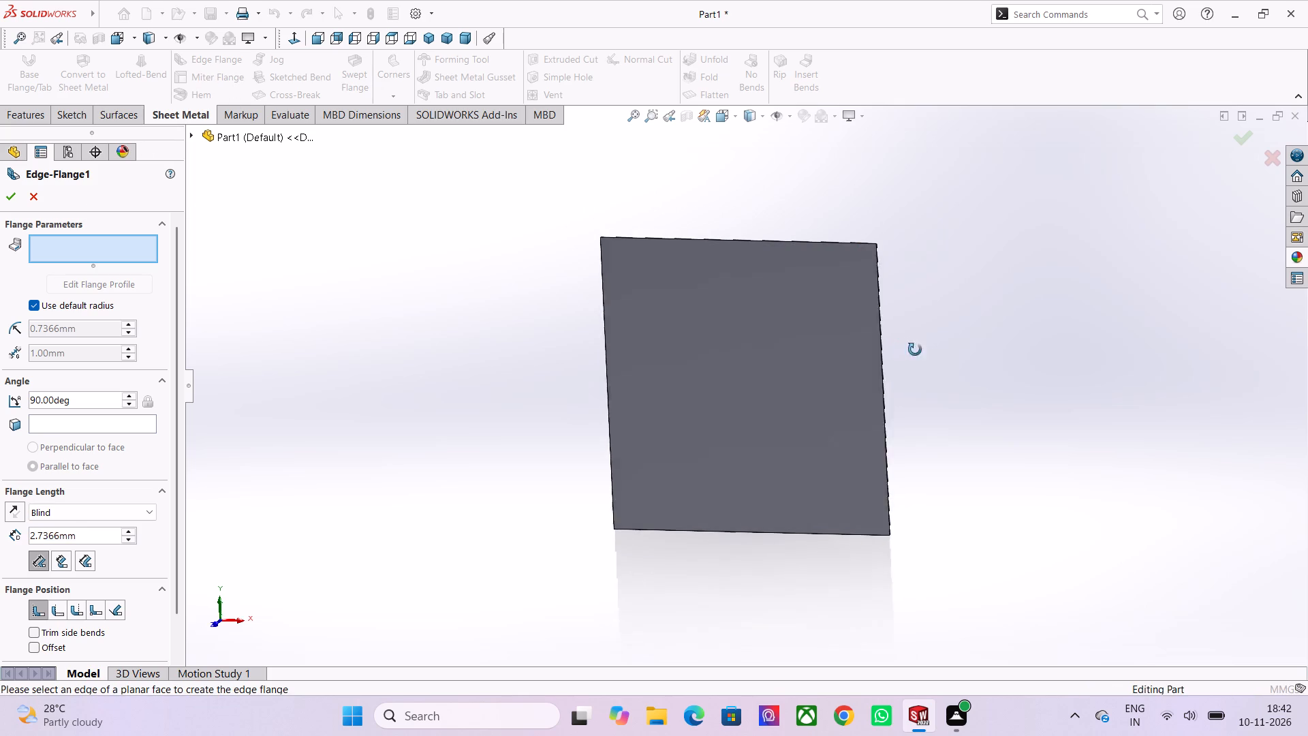
{"action": "middle_click_drag", "start_coordinate": [915, 350], "coordinate": [759, 431]}
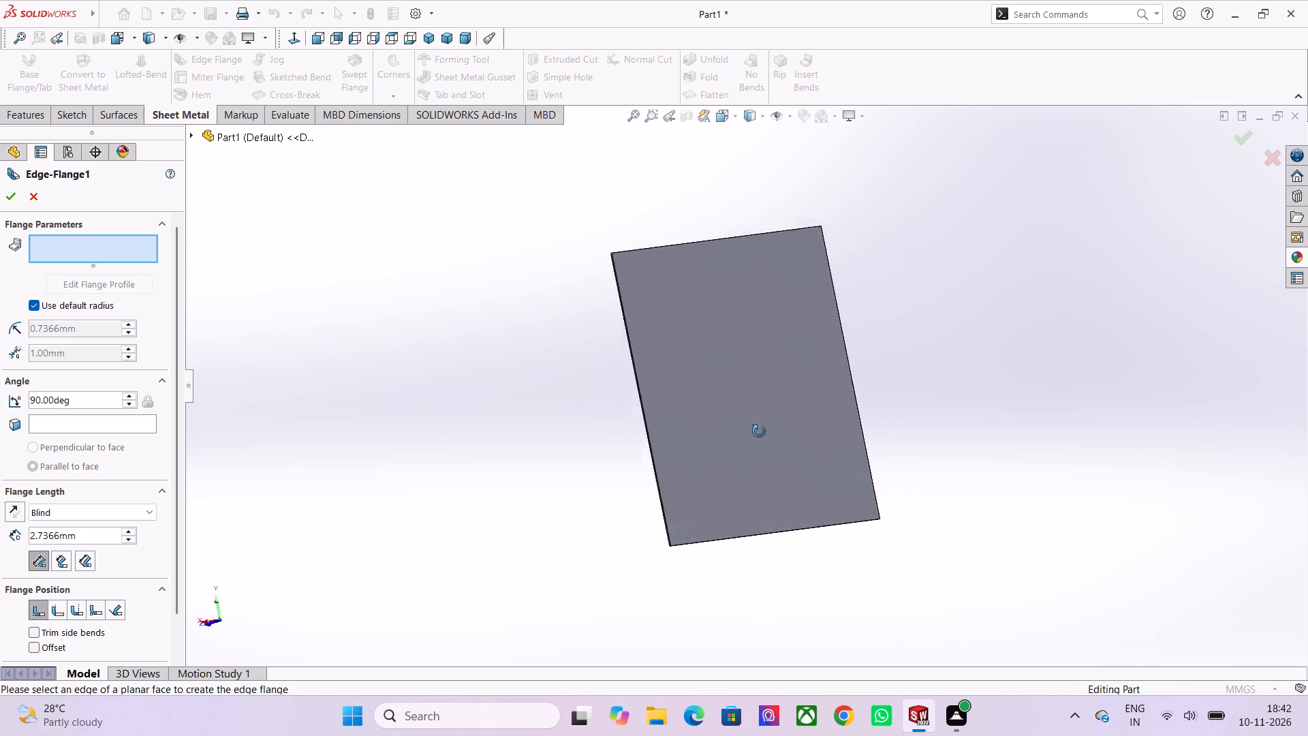
{"action": "middle_click_drag", "start_coordinate": [759, 431], "coordinate": [909, 411]}
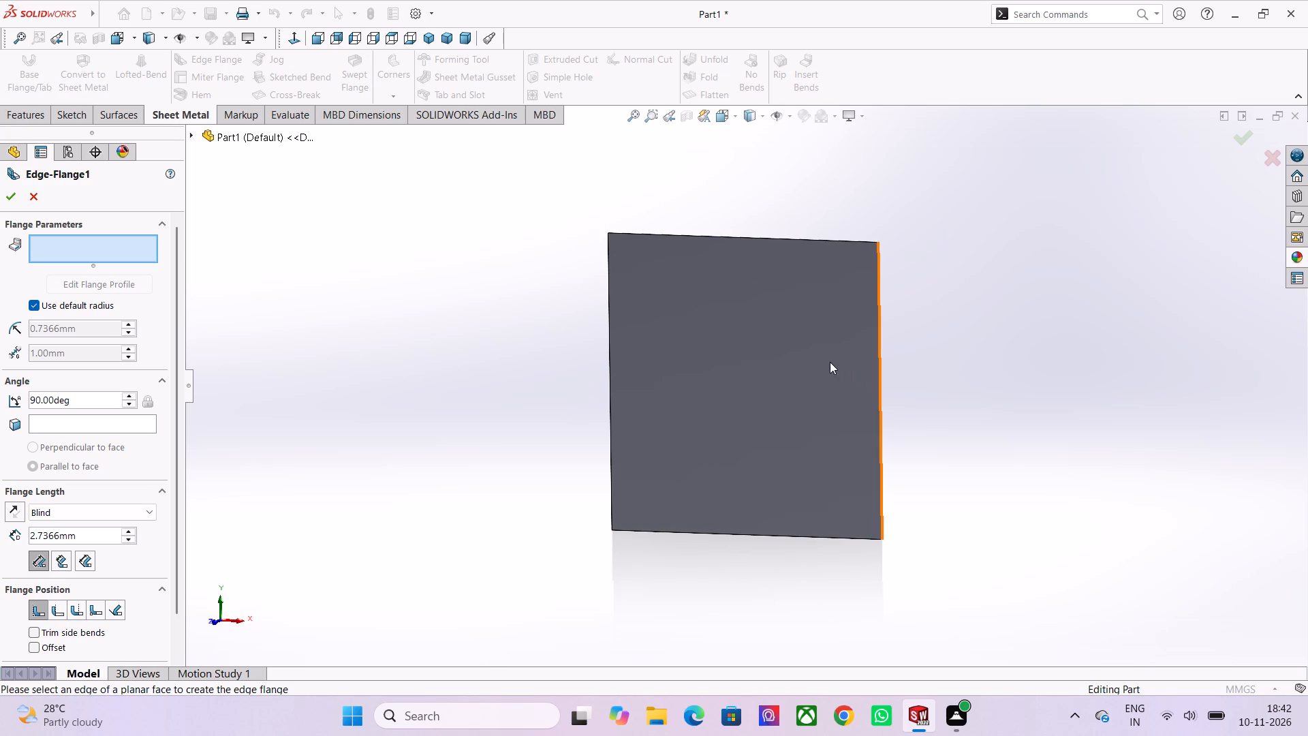
{"action": "middle_click_drag", "start_coordinate": [914, 368], "coordinate": [832, 394]}
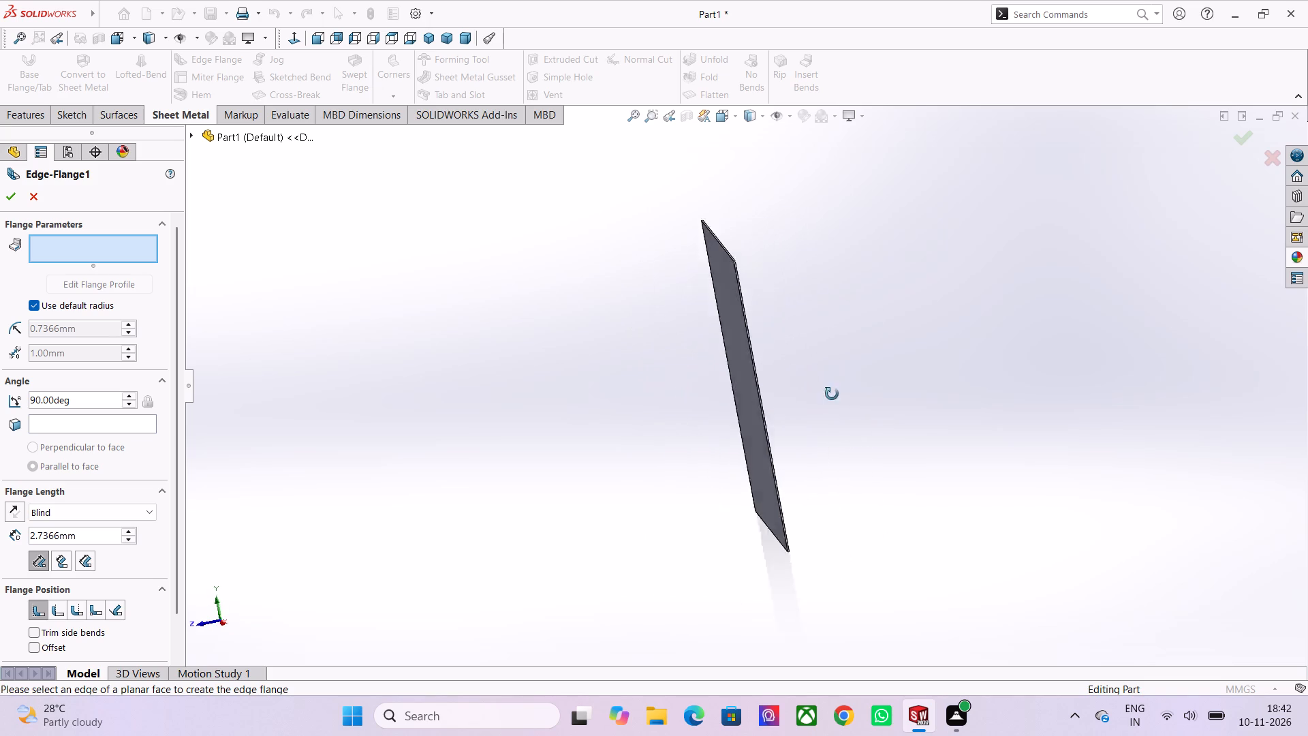
{"action": "middle_click_drag", "start_coordinate": [832, 394], "coordinate": [840, 392]}
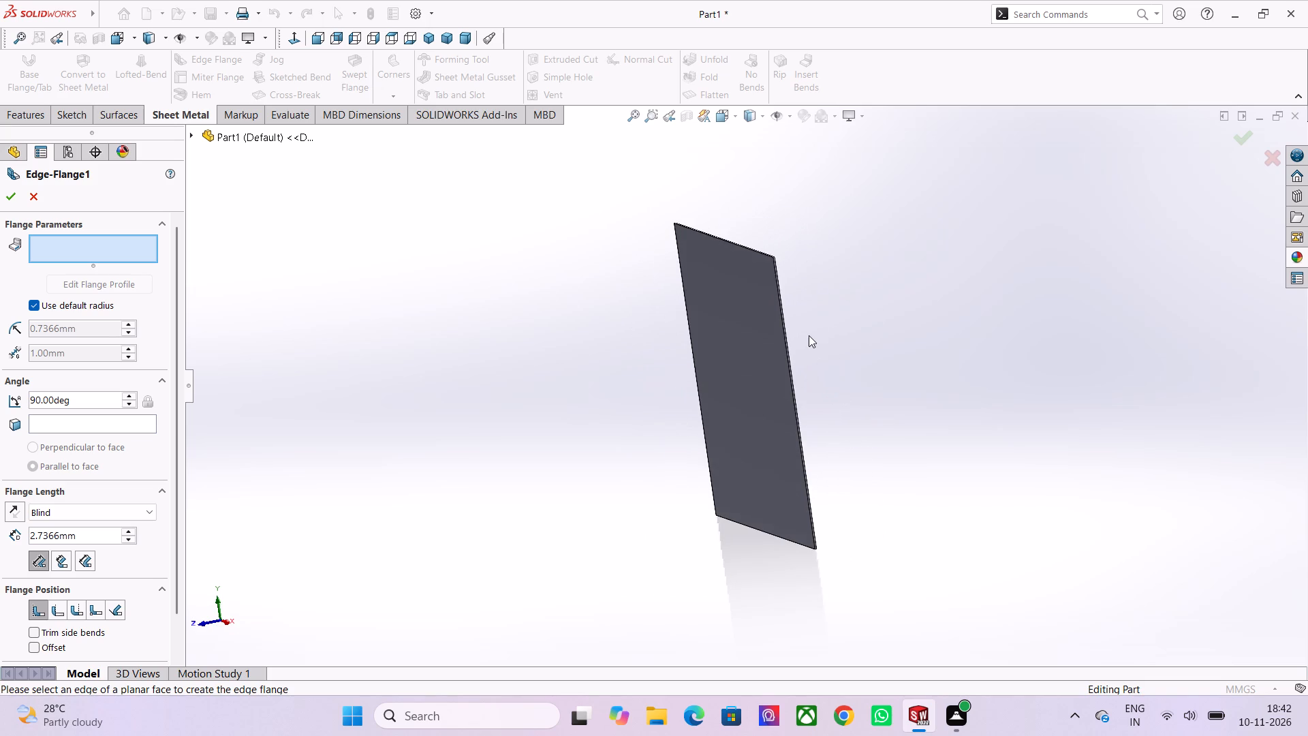
{"action": "middle_click_drag", "start_coordinate": [809, 335], "coordinate": [860, 345]}
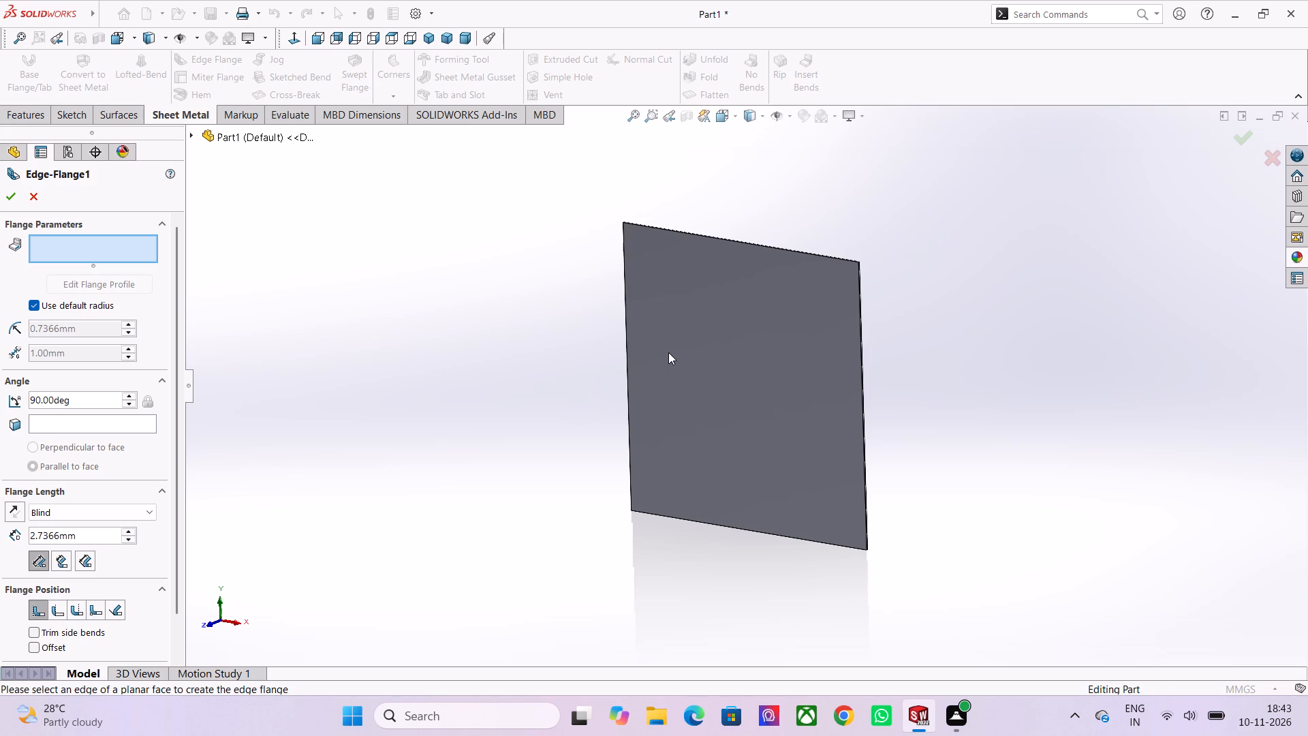
{"action": "scroll", "coordinate": [716, 396], "scroll_direction": "down", "scroll_amount": 1}
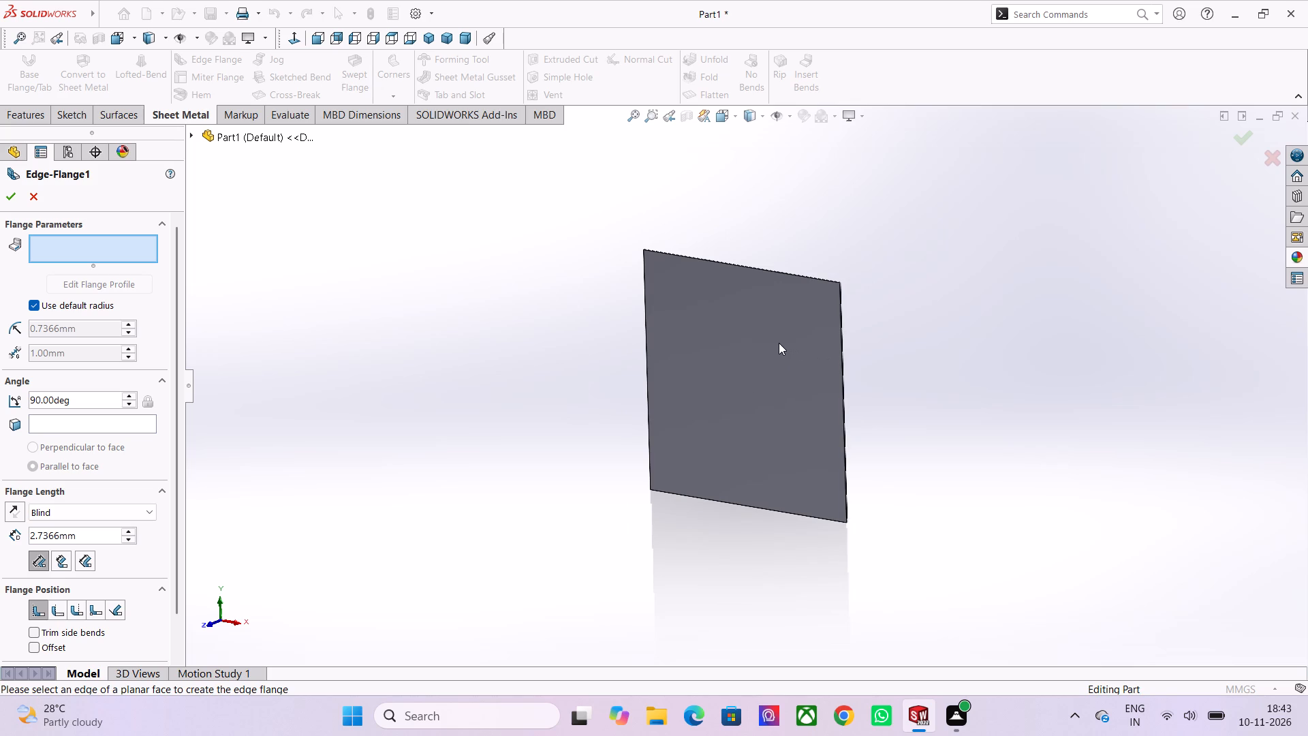
{"action": "scroll", "coordinate": [777, 345], "scroll_direction": "up", "scroll_amount": 2}
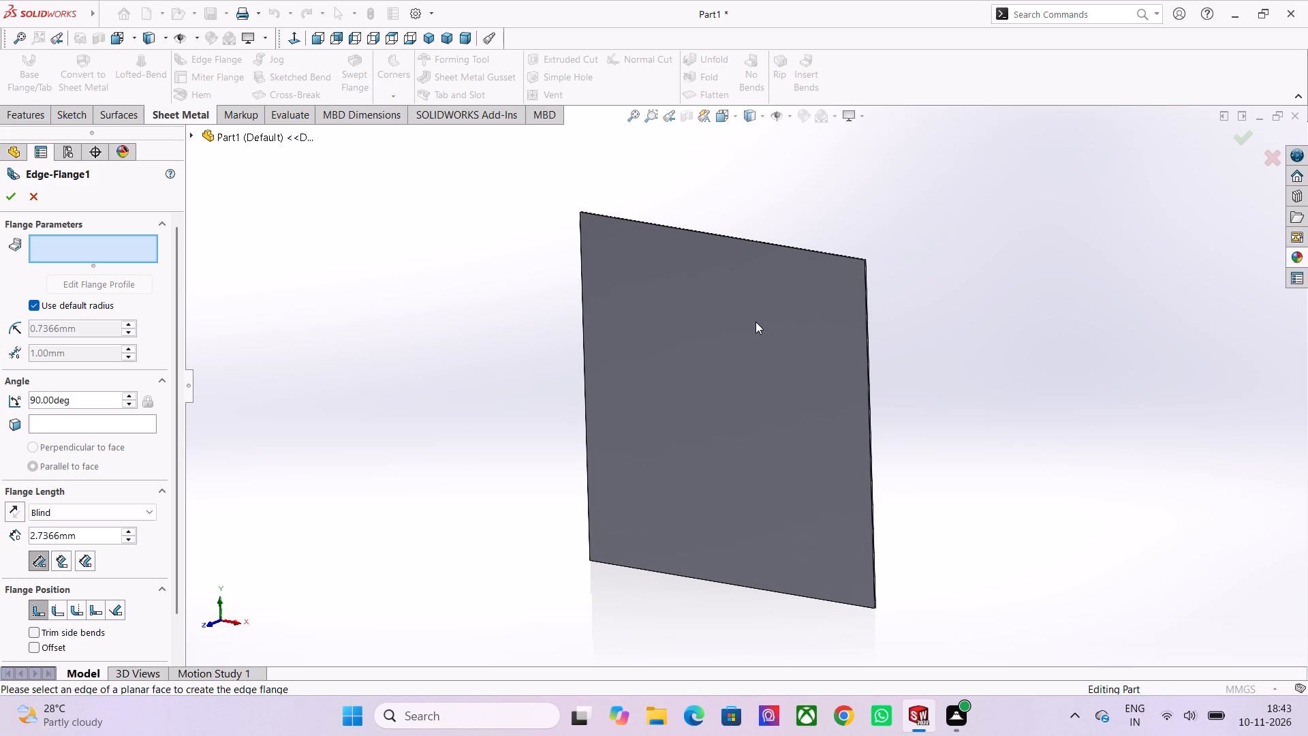
{"action": "scroll", "coordinate": [734, 355], "scroll_direction": "down", "scroll_amount": 2}
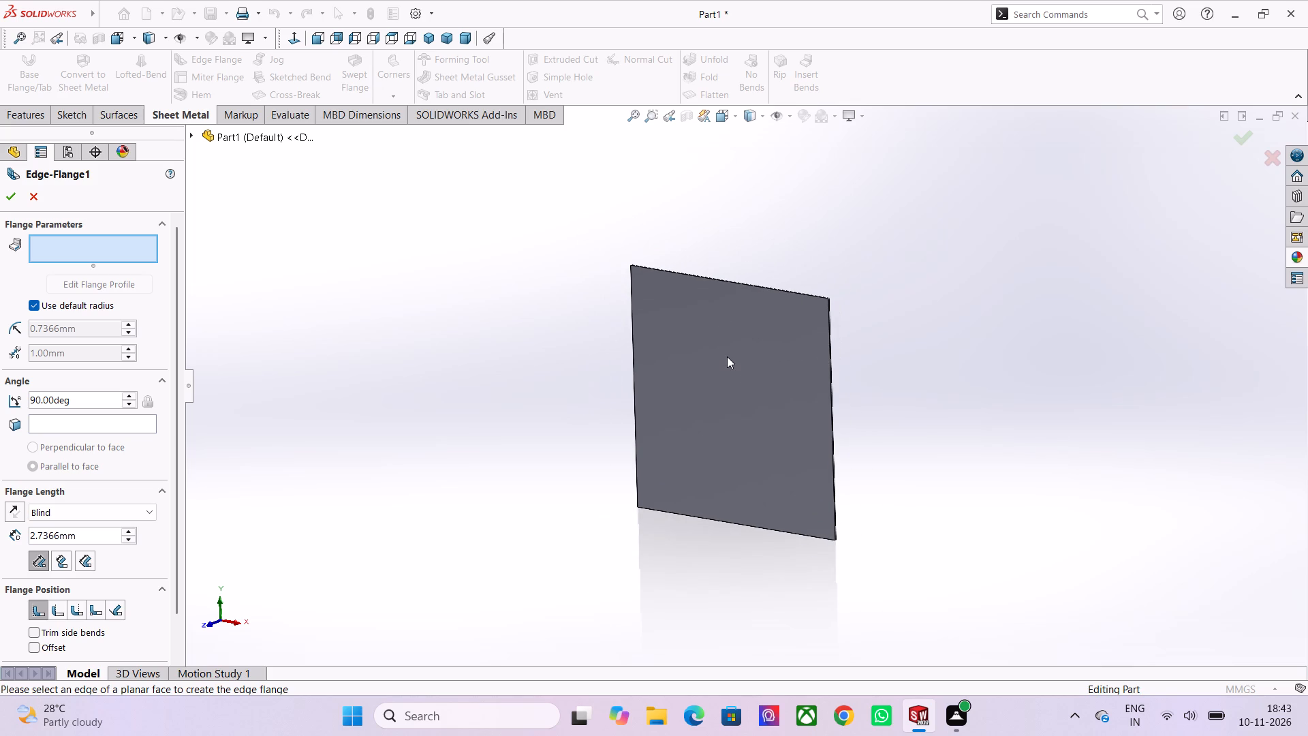
{"action": "scroll", "coordinate": [727, 356], "scroll_direction": "up", "scroll_amount": 2}
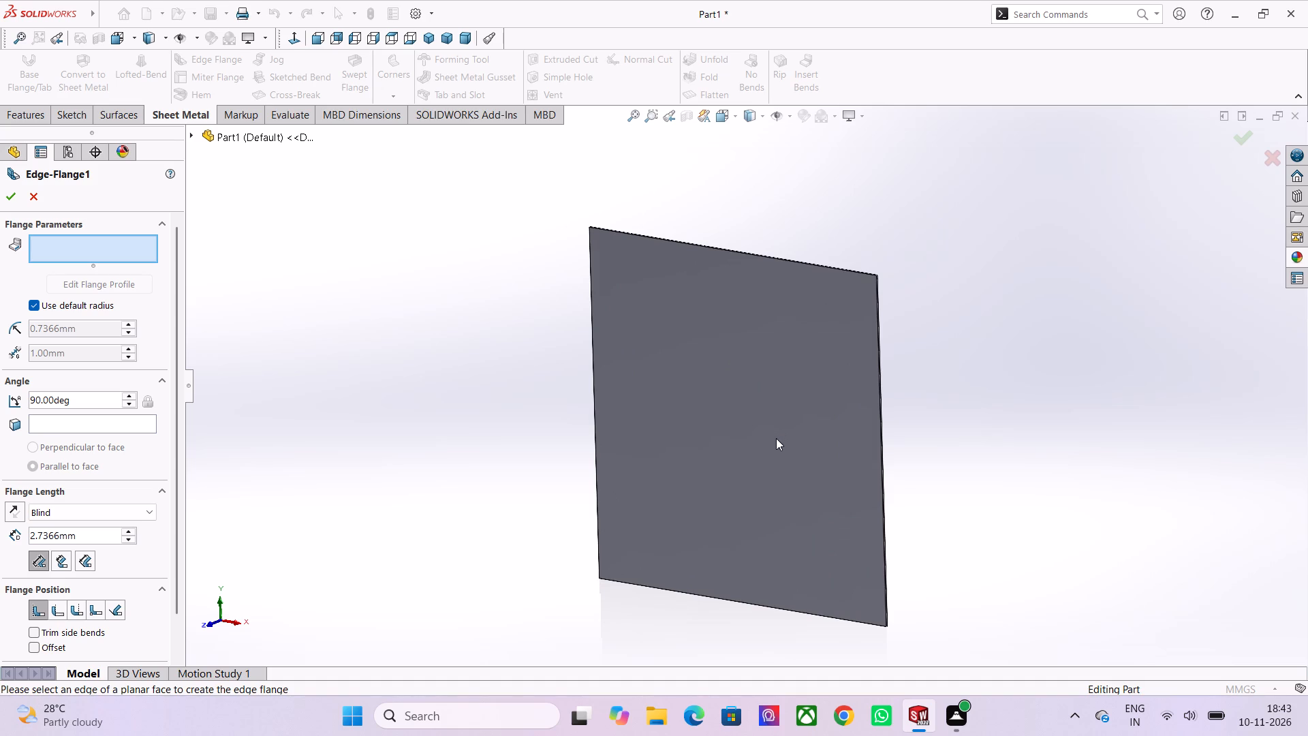
{"action": "scroll", "coordinate": [773, 451], "scroll_direction": "down", "scroll_amount": 1}
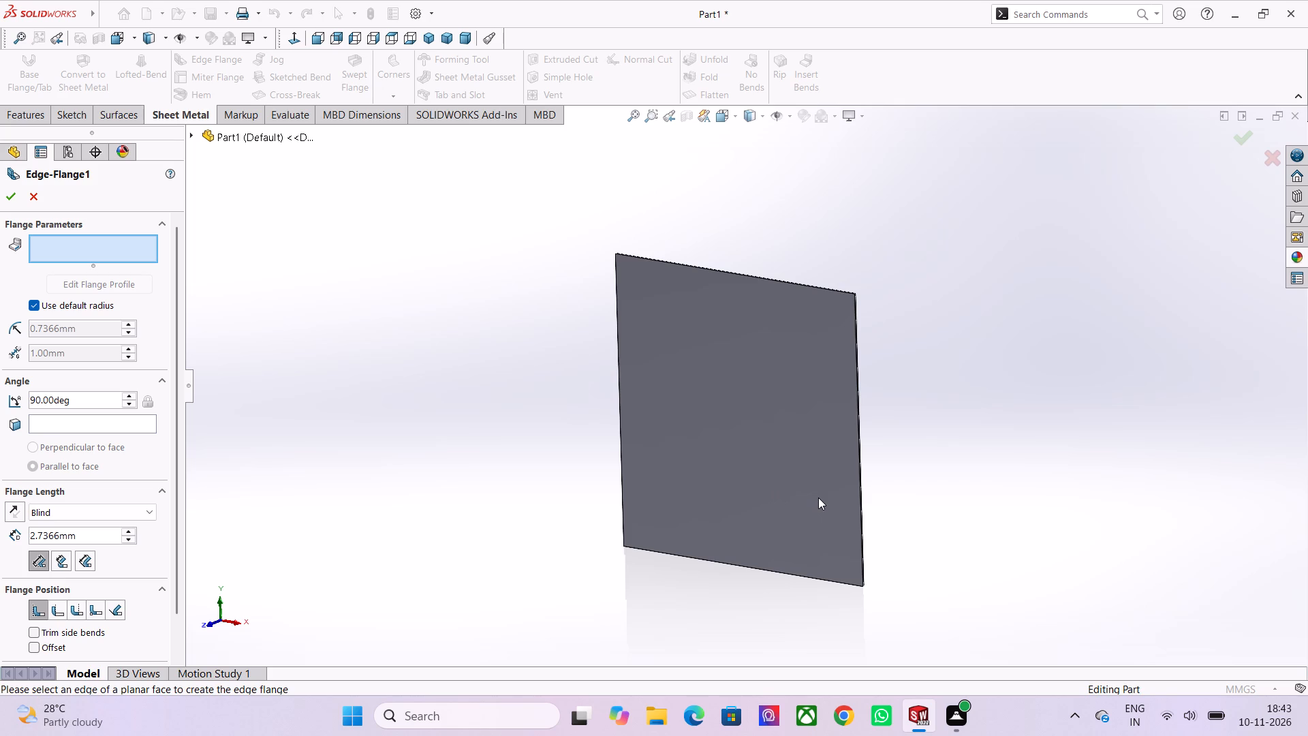
{"action": "scroll", "coordinate": [715, 363], "scroll_direction": "down", "scroll_amount": 1}
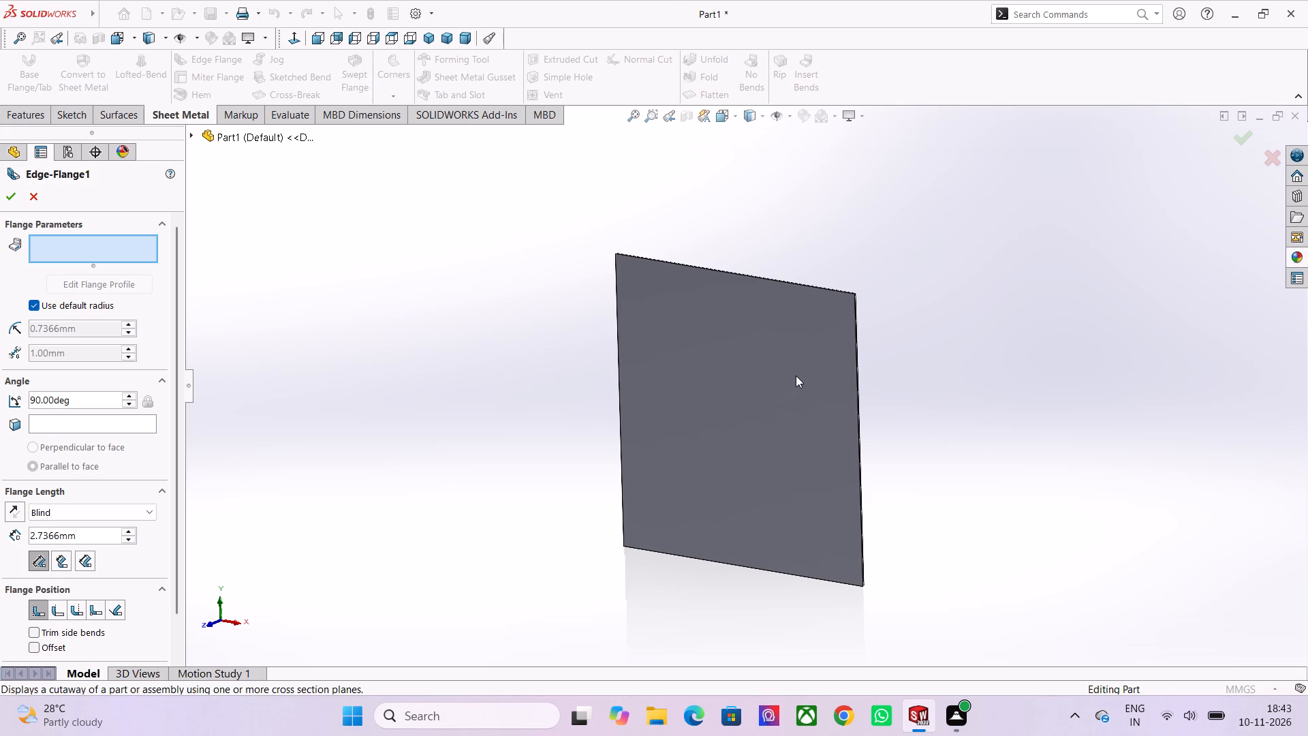
{"action": "scroll", "coordinate": [796, 375], "scroll_direction": "up", "scroll_amount": 3}
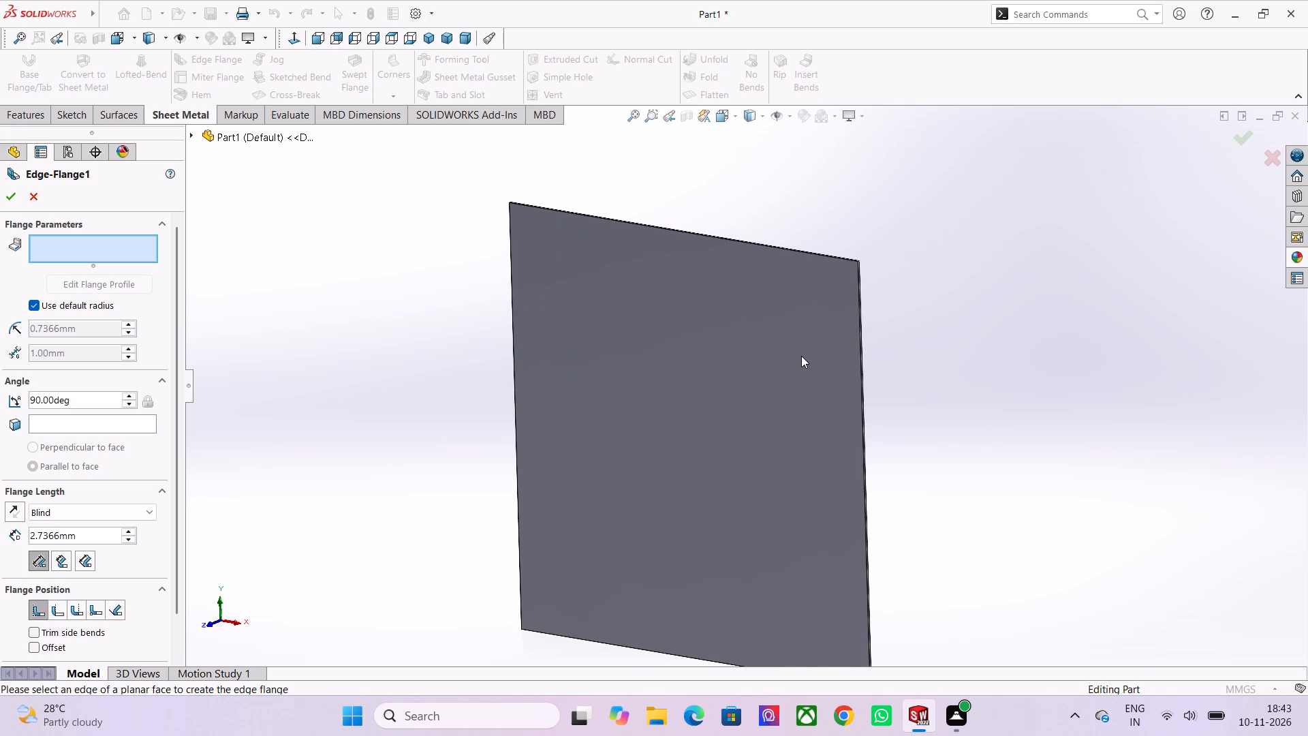
{"action": "scroll", "coordinate": [775, 346], "scroll_direction": "down", "scroll_amount": 2}
{"action": "scroll", "coordinate": [694, 374], "scroll_direction": "up", "scroll_amount": 2}
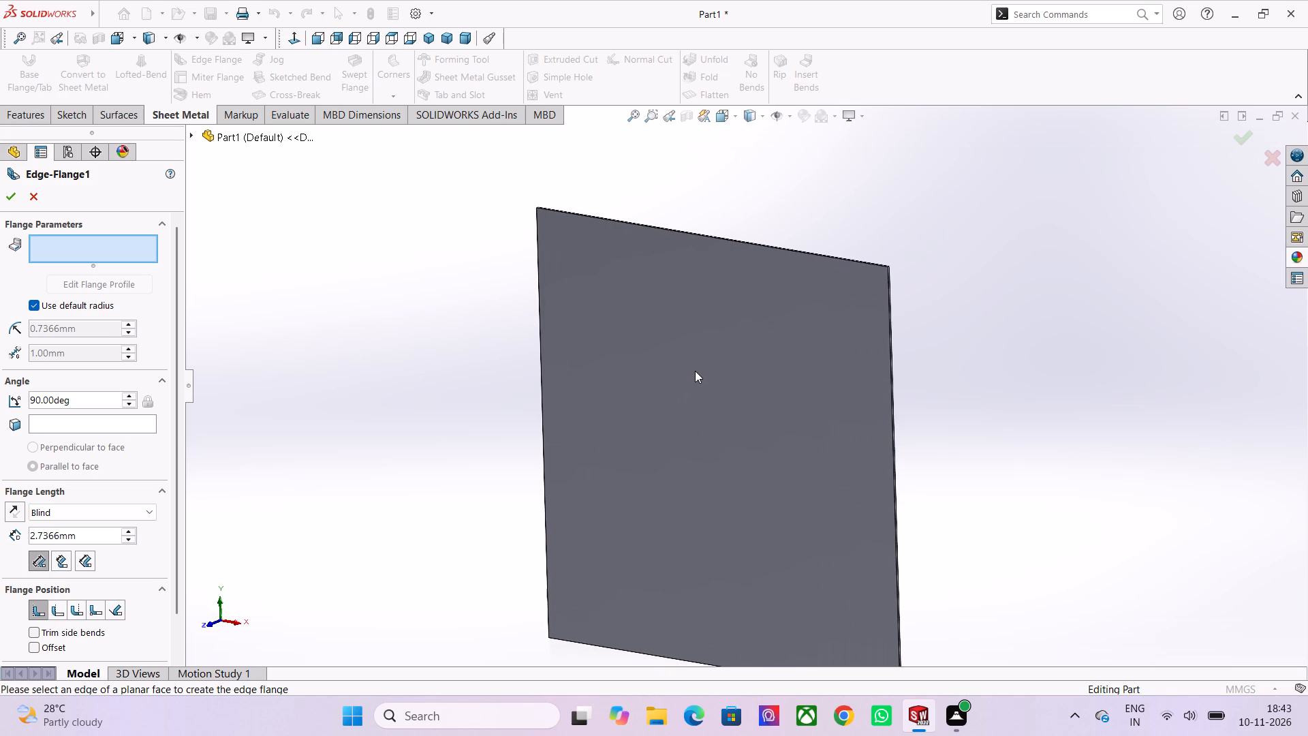
{"action": "scroll", "coordinate": [695, 371], "scroll_direction": "down", "scroll_amount": 2}
{"action": "scroll", "coordinate": [756, 408], "scroll_direction": "down", "scroll_amount": 2}
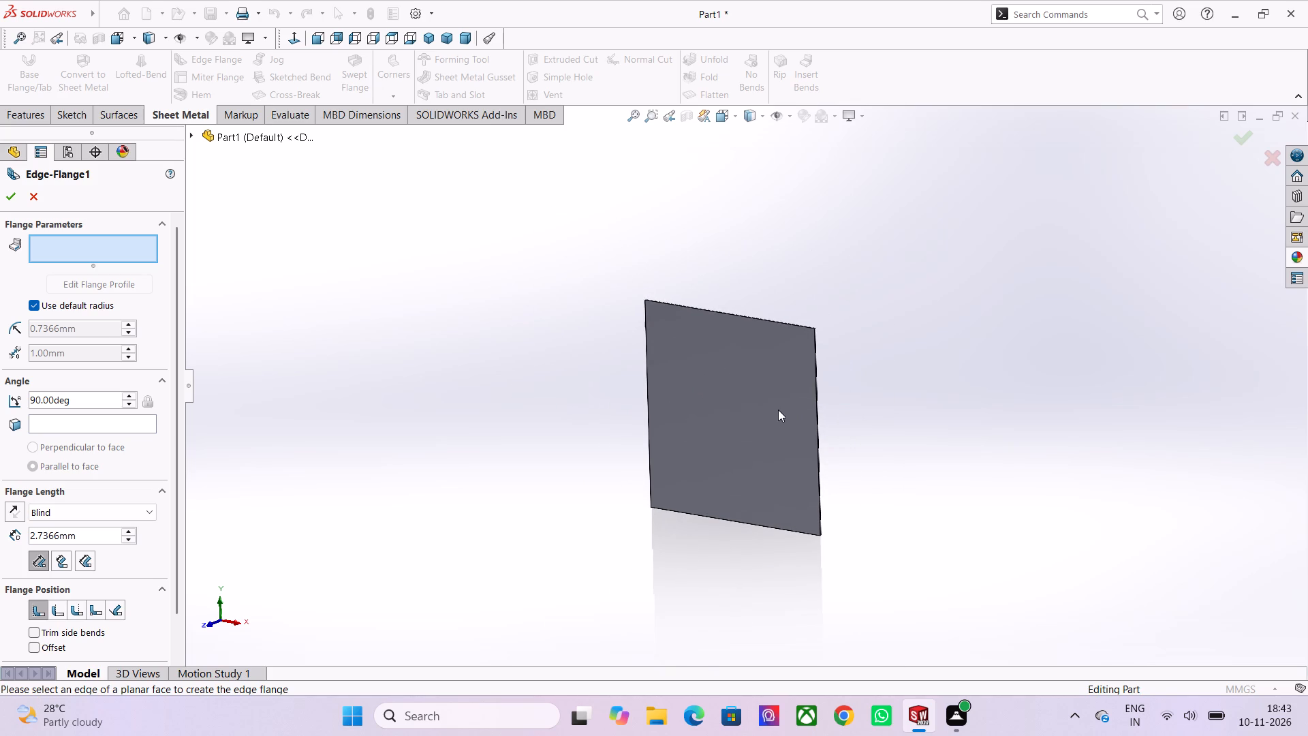
{"action": "scroll", "coordinate": [728, 353], "scroll_direction": "up", "scroll_amount": 3}
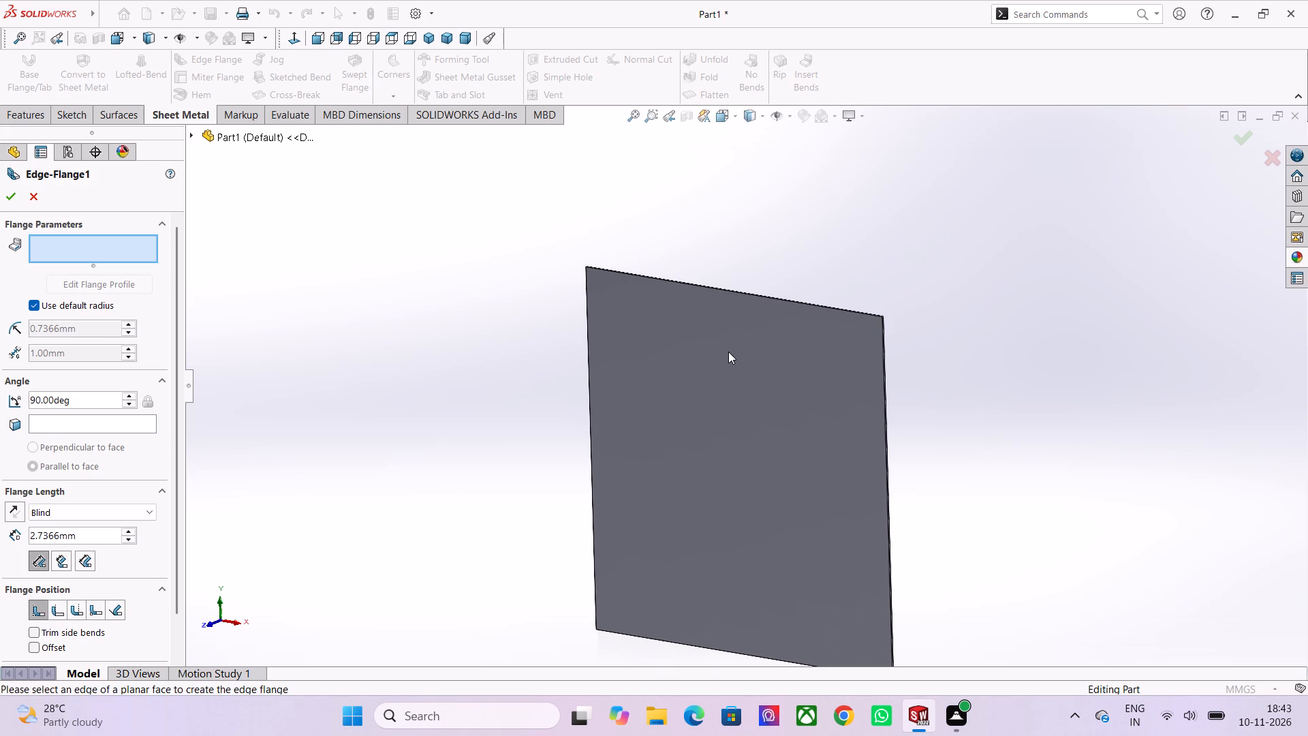
{"action": "scroll", "coordinate": [728, 352], "scroll_direction": "down", "scroll_amount": 1}
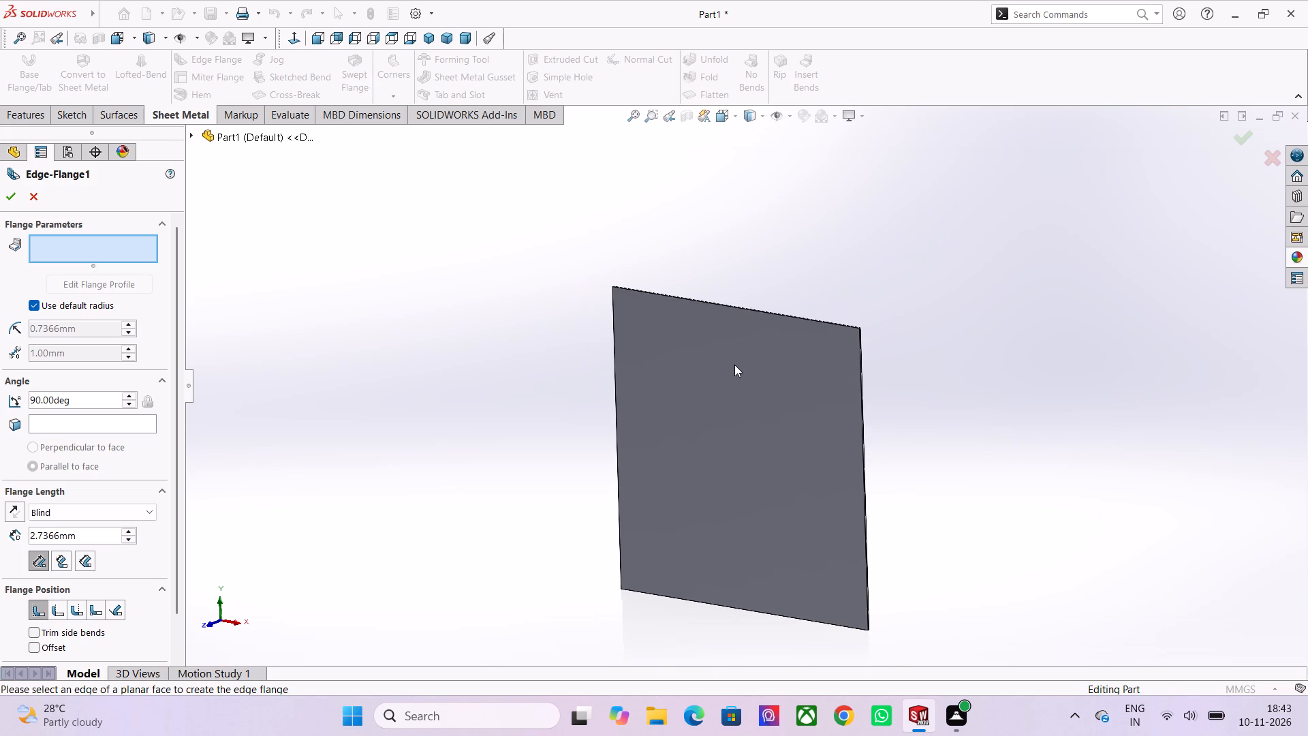
{"action": "scroll", "coordinate": [765, 420], "scroll_direction": "down", "scroll_amount": 1}
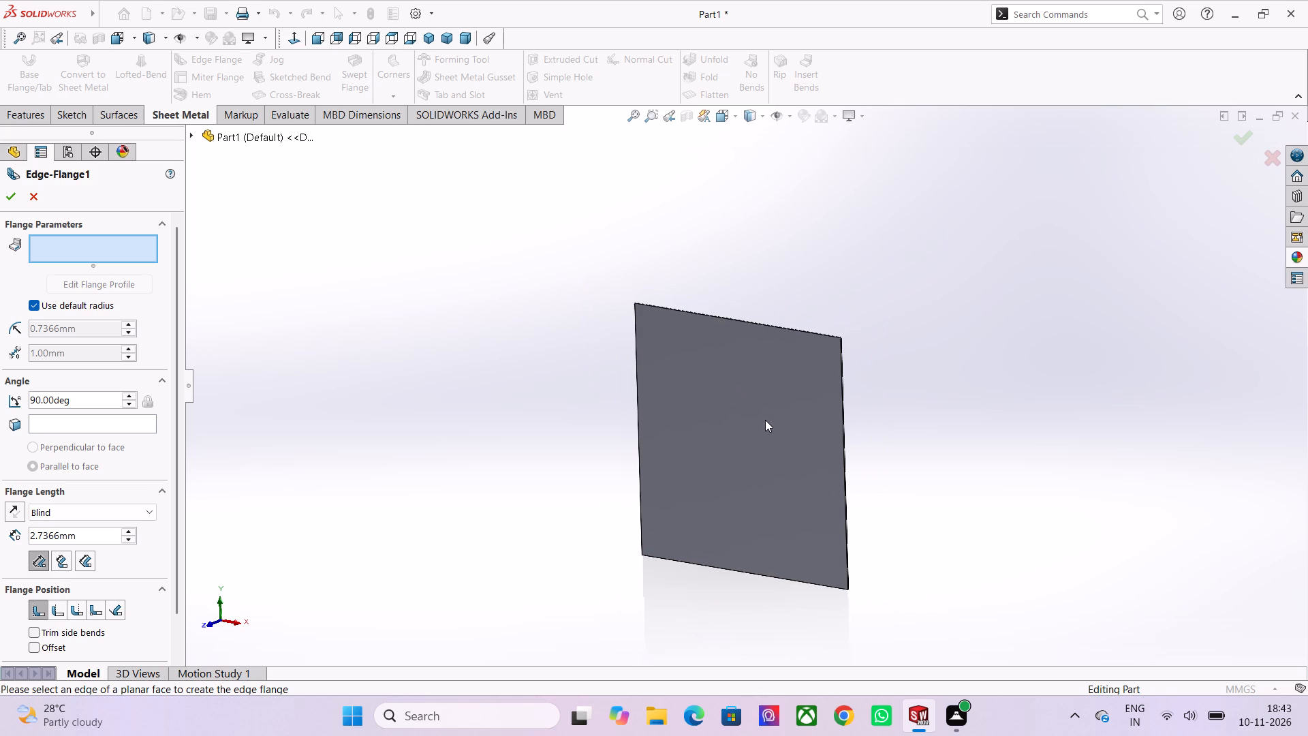
{"action": "scroll", "coordinate": [789, 427], "scroll_direction": "up", "scroll_amount": 1}
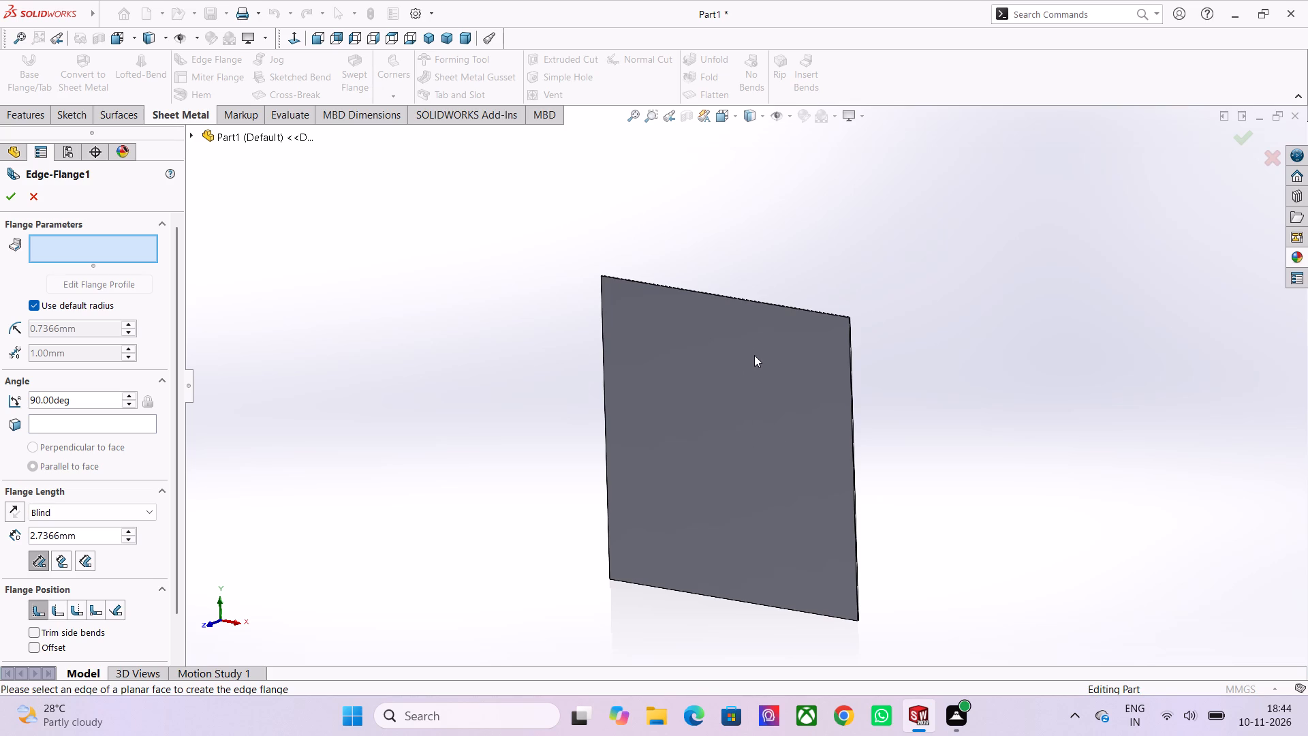
{"action": "scroll", "coordinate": [697, 371], "scroll_direction": "down", "scroll_amount": 1}
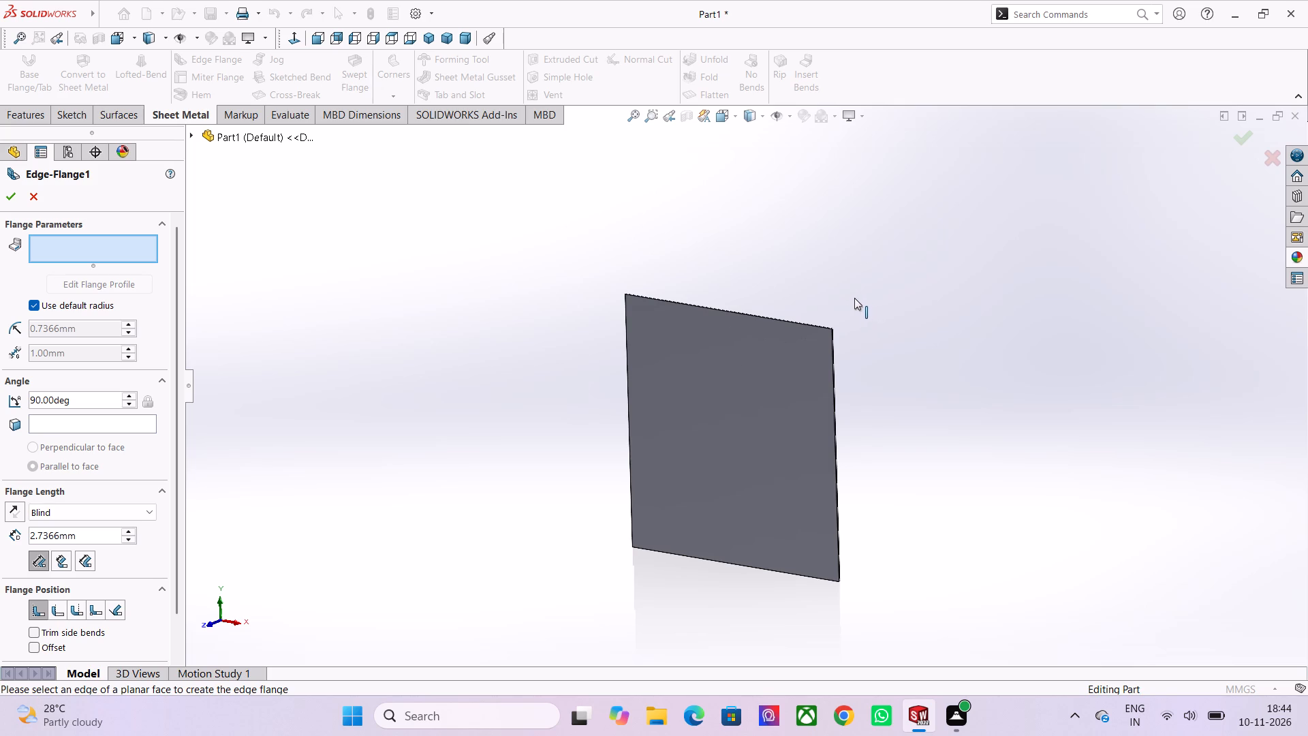
{"action": "middle_click_drag", "start_coordinate": [852, 298], "coordinate": [855, 324]}
{"action": "scroll", "coordinate": [804, 337], "scroll_direction": "up", "scroll_amount": 2}
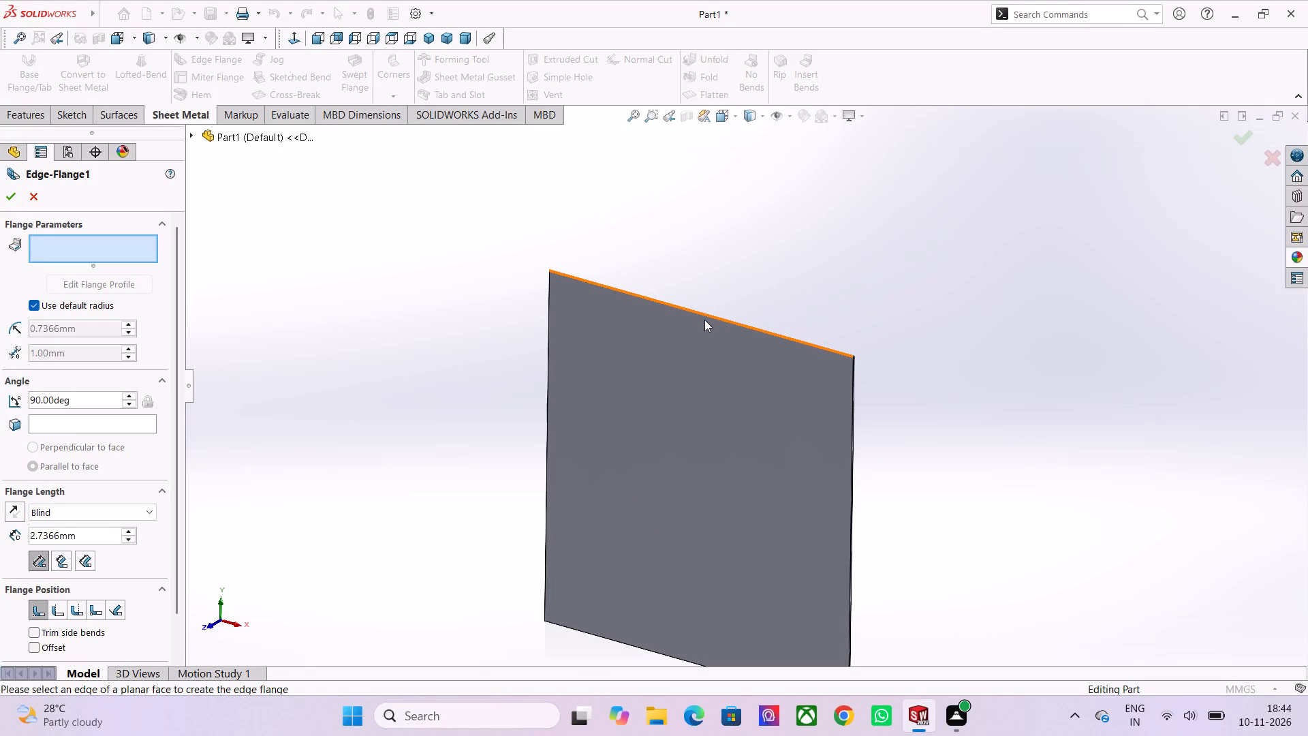
{"action": "left_click", "coordinate": [815, 346]}
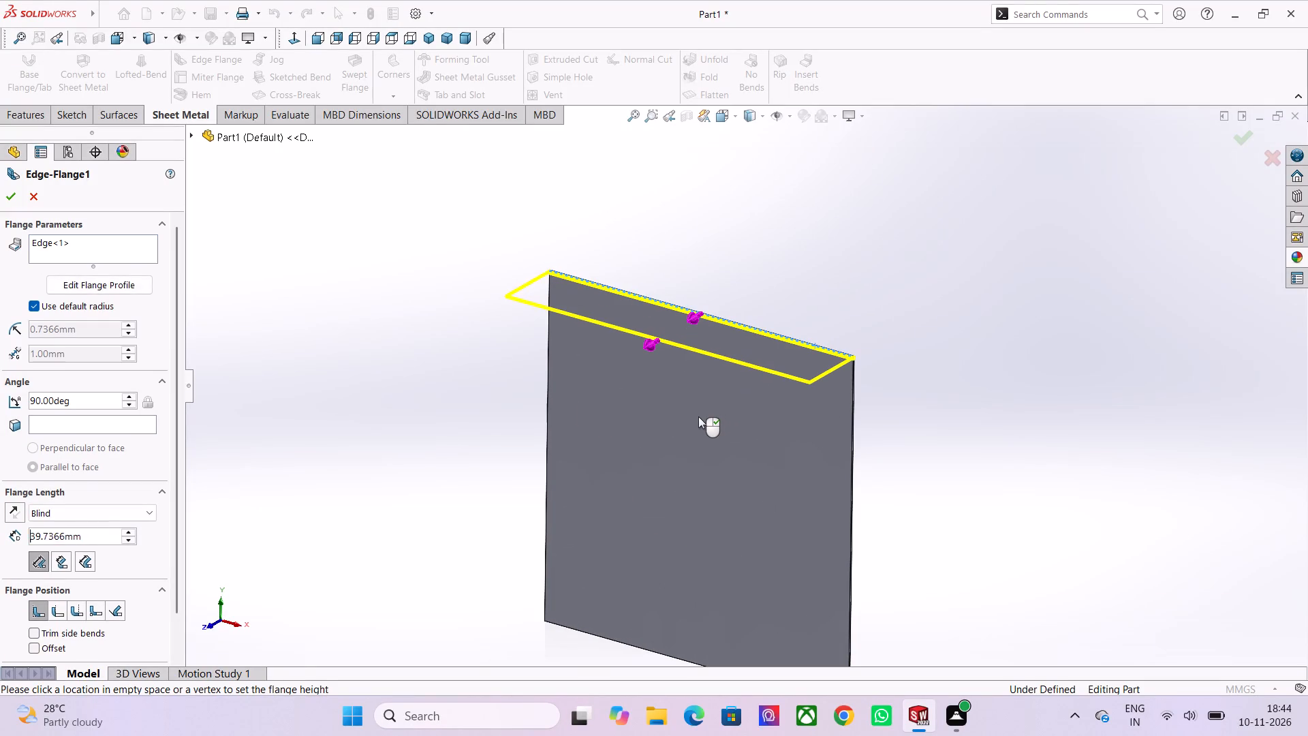
Set the edge flange length freehand to about 68 mm and add the base flange's other three outer edges to the same edge flange.
{"action": "left_click", "coordinate": [669, 435]}
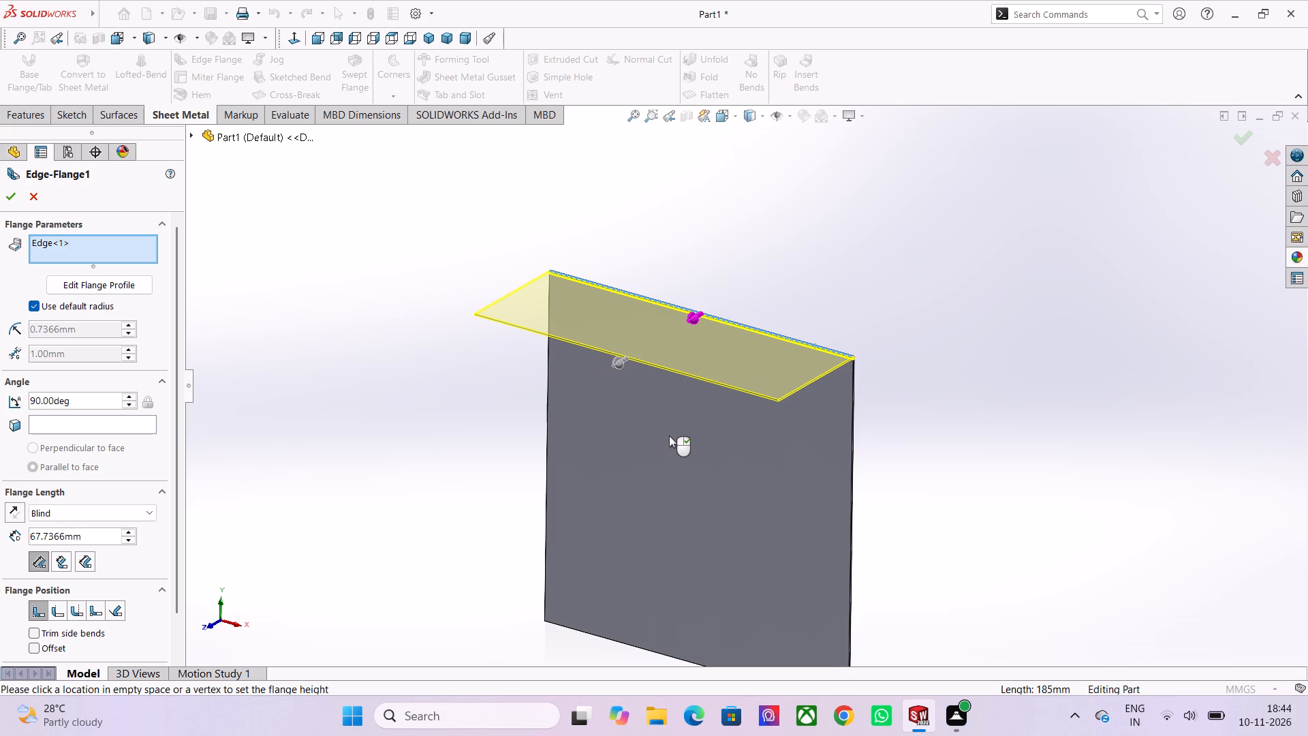
{"action": "scroll", "coordinate": [670, 439], "scroll_direction": "down", "scroll_amount": 1}
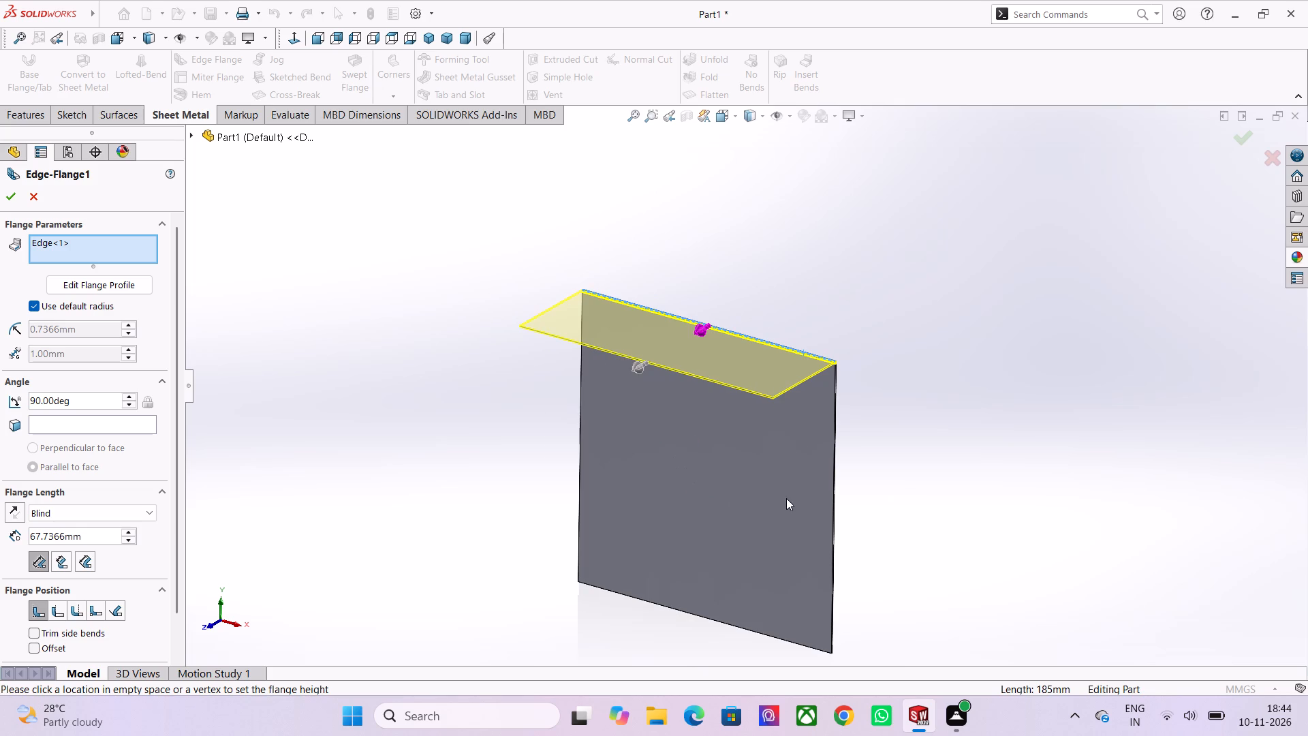
{"action": "left_click", "coordinate": [834, 457]}
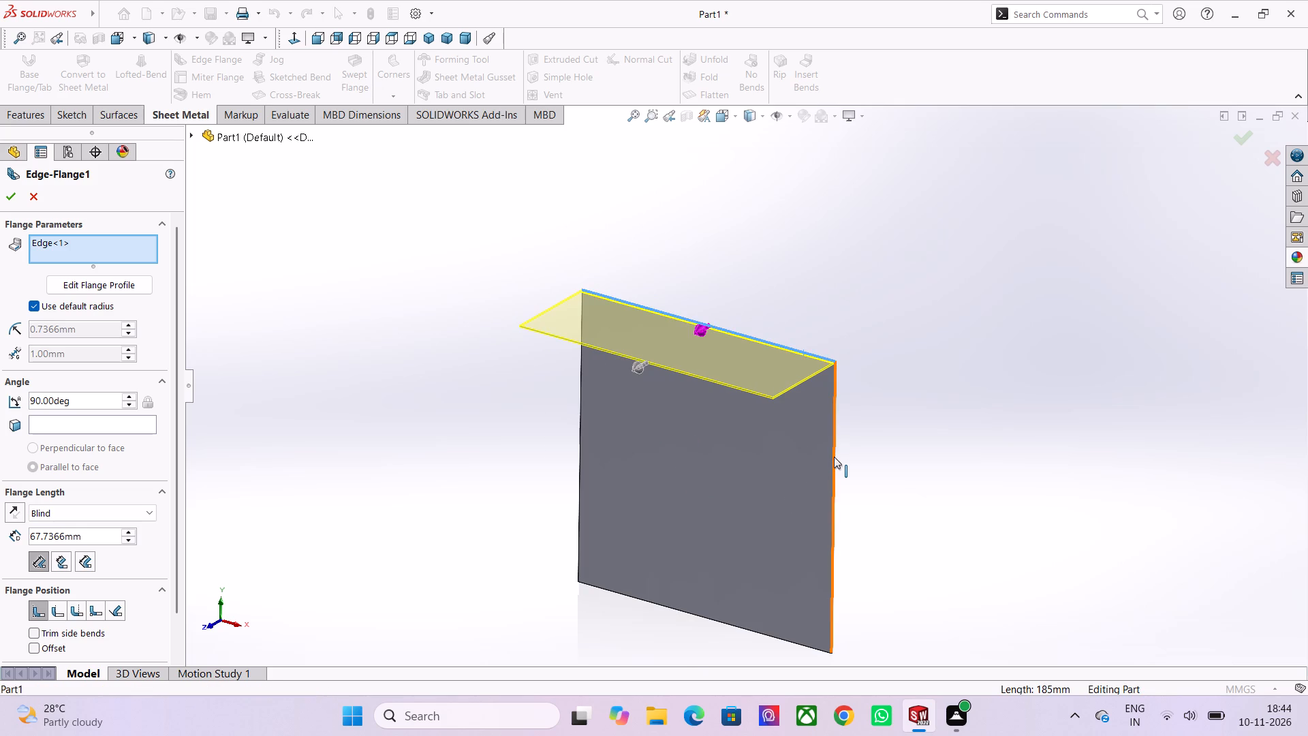
{"action": "left_click", "coordinate": [781, 459]}
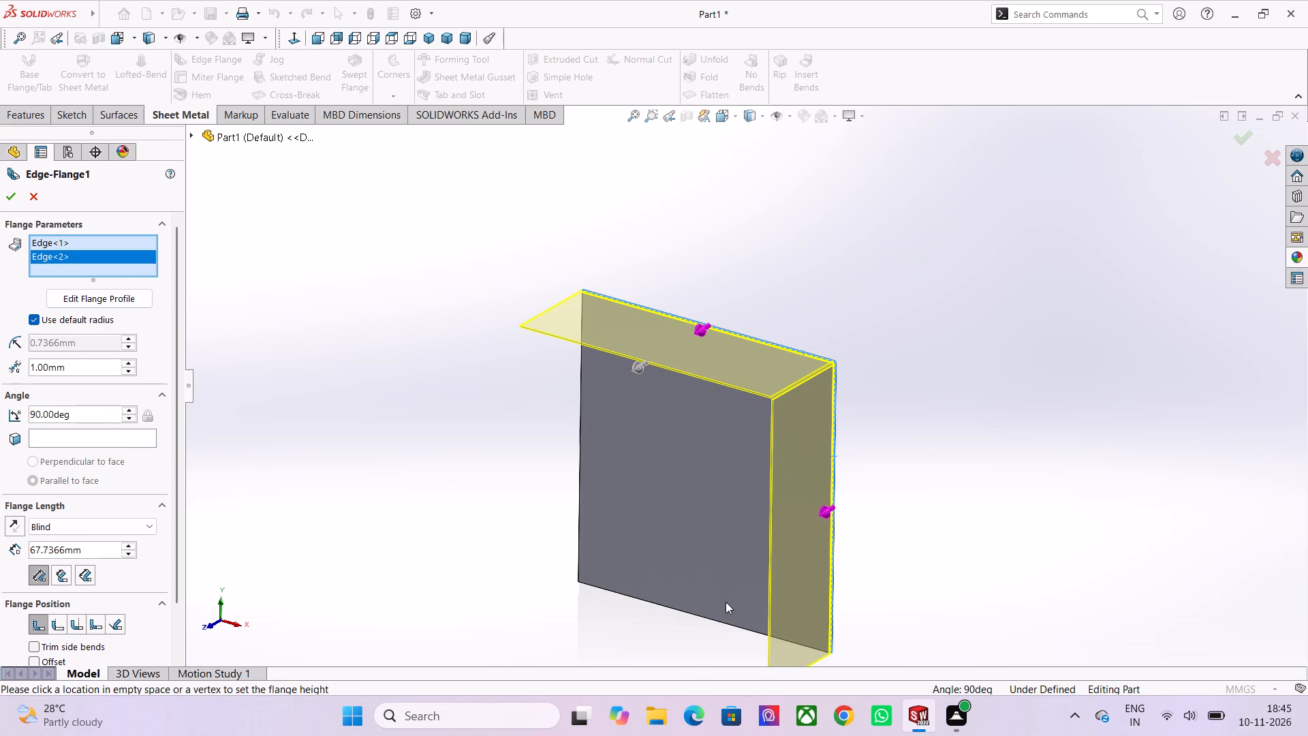
{"action": "left_click", "coordinate": [724, 622]}
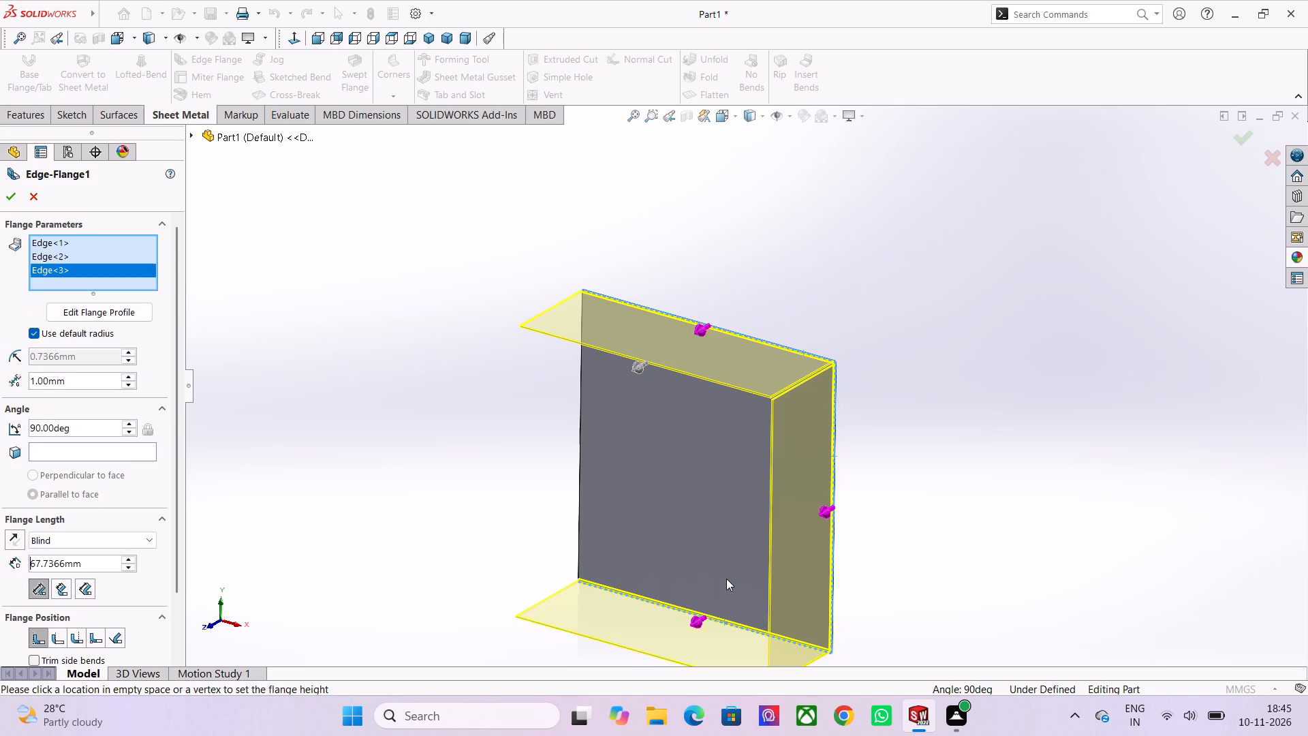
{"action": "left_click", "coordinate": [680, 644]}
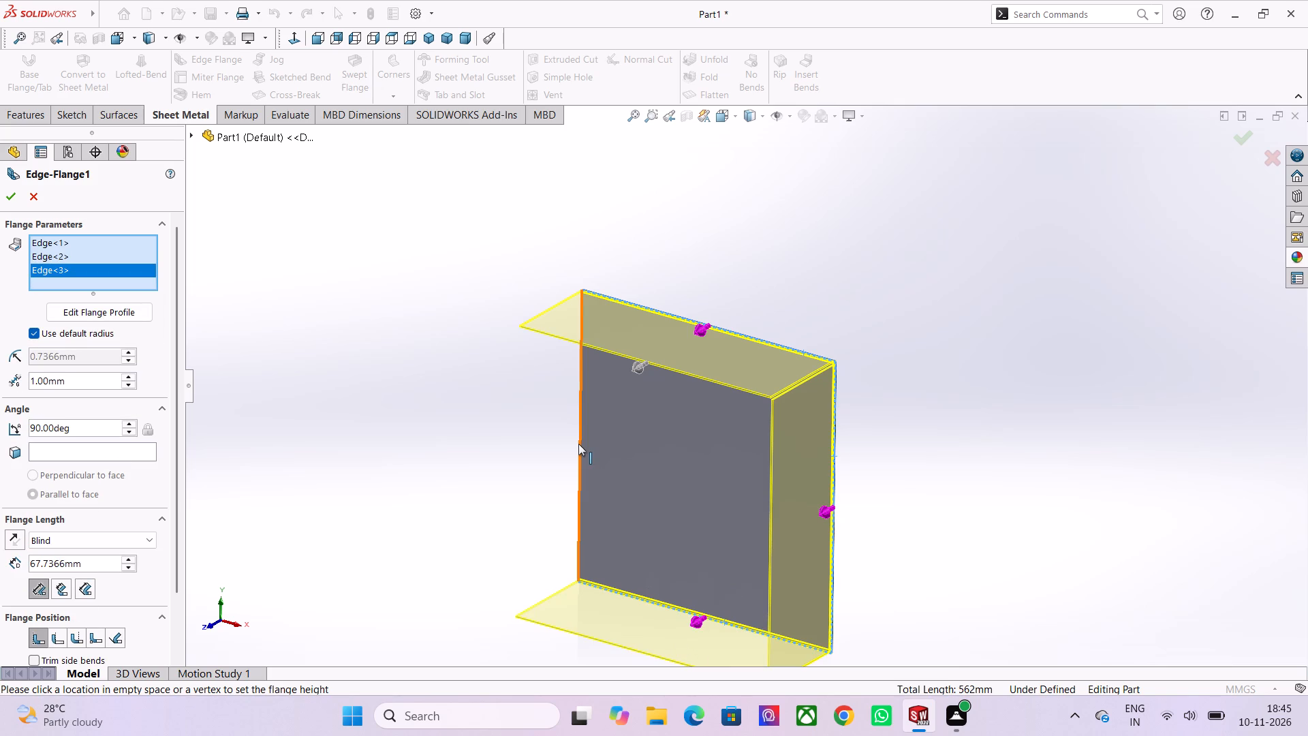
{"action": "left_click", "coordinate": [578, 444]}
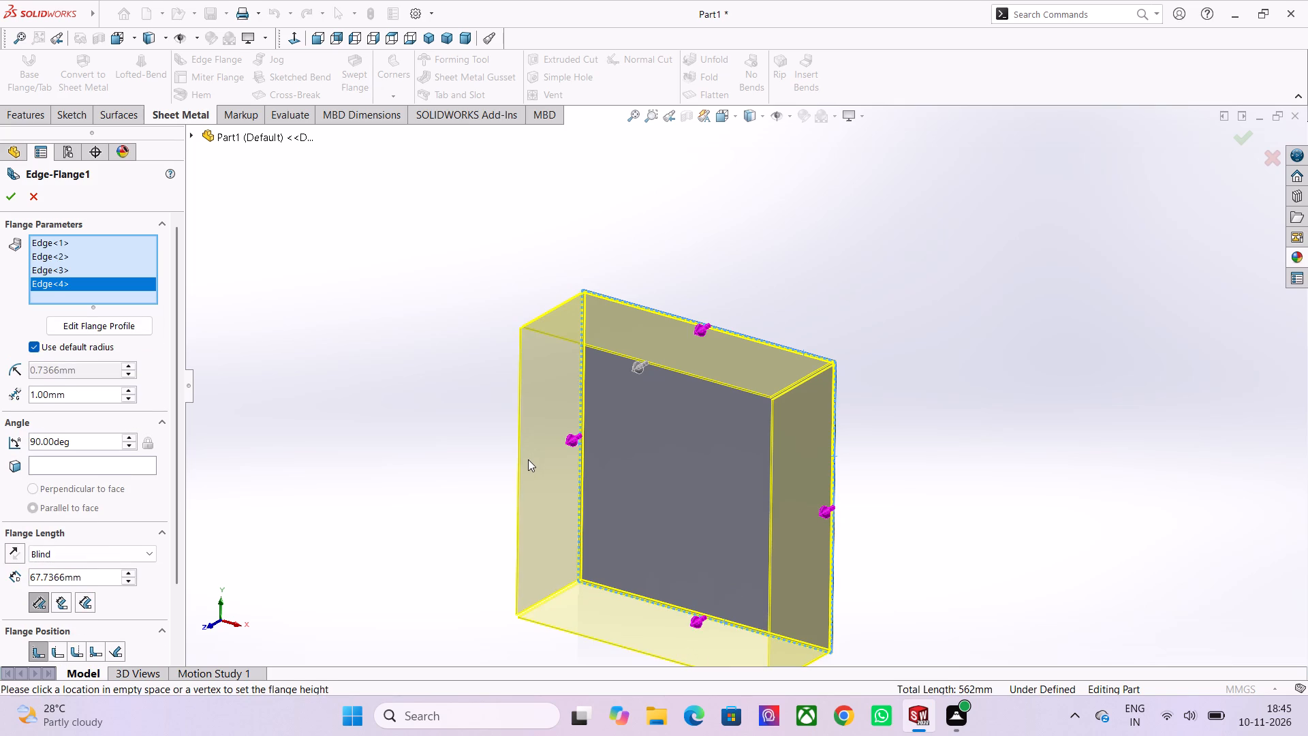
{"action": "left_click", "coordinate": [528, 459]}
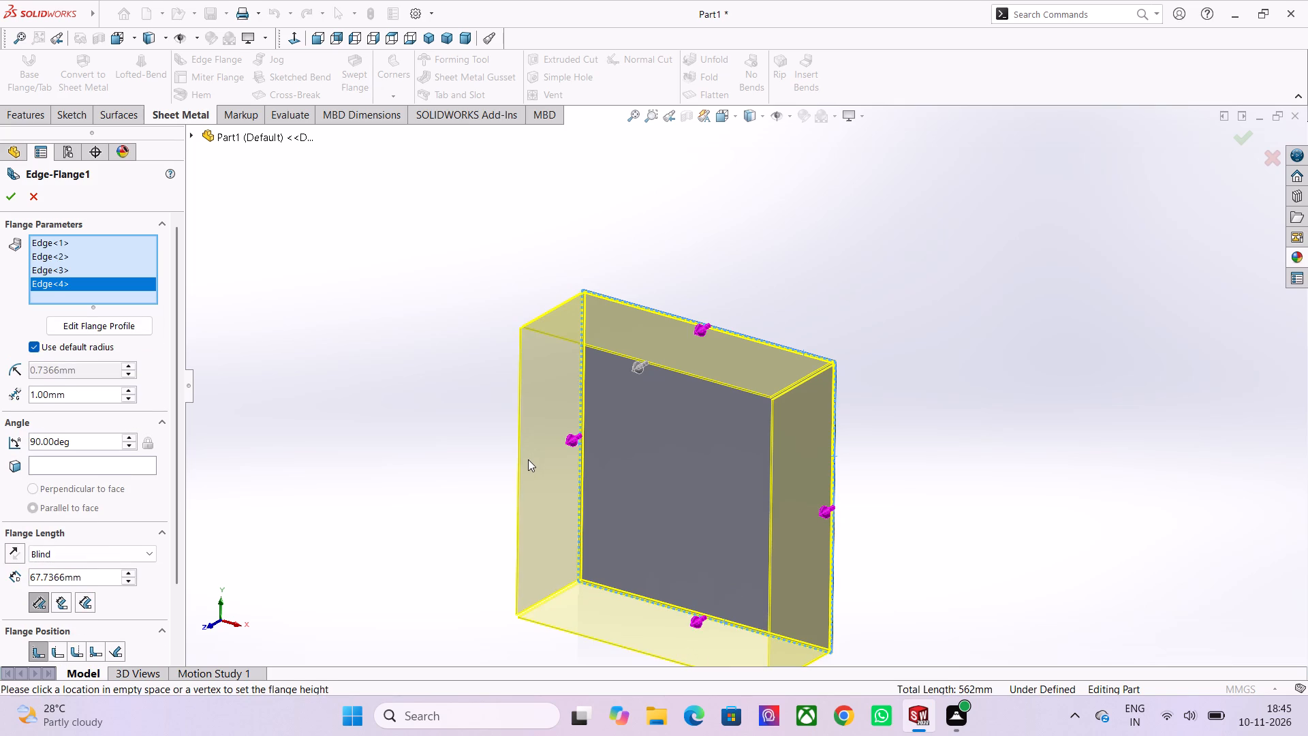
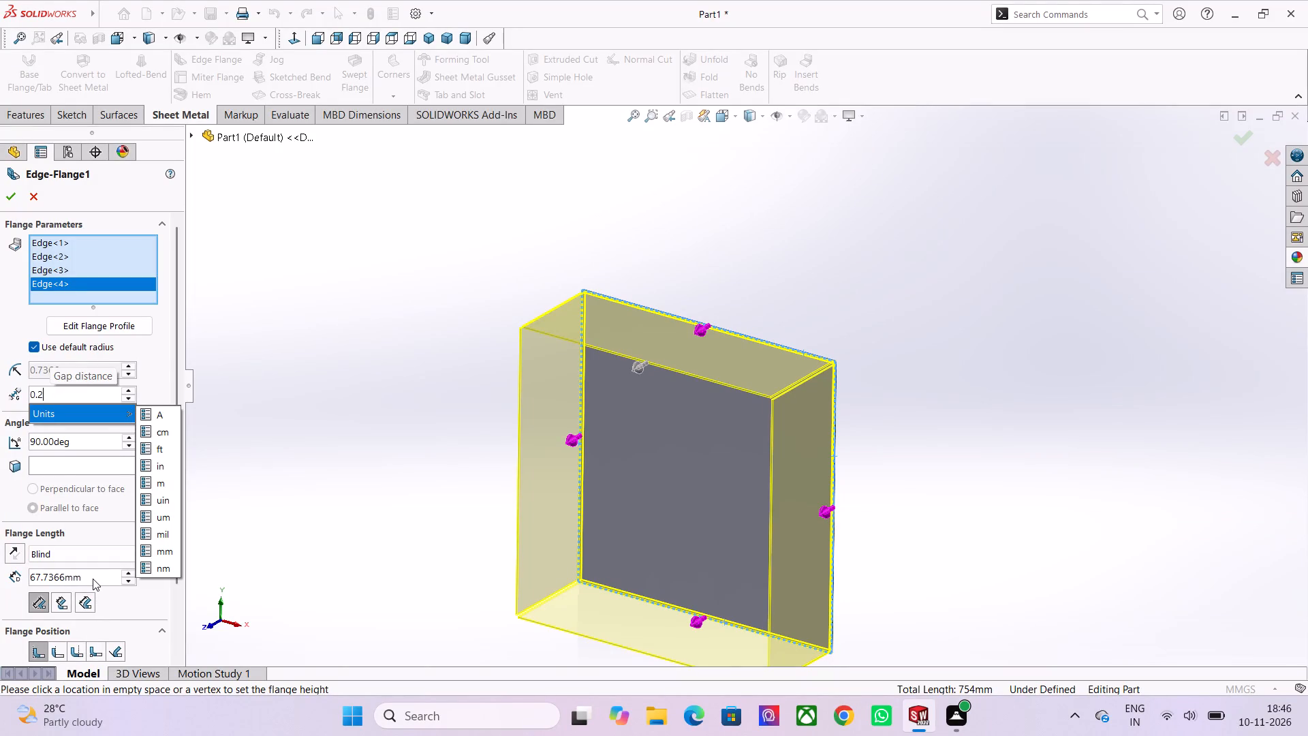
Set the edge flange length to 80 mm and create the flanges along all four base flange edges.
{"action": "double_click", "coordinate": [91, 578]}
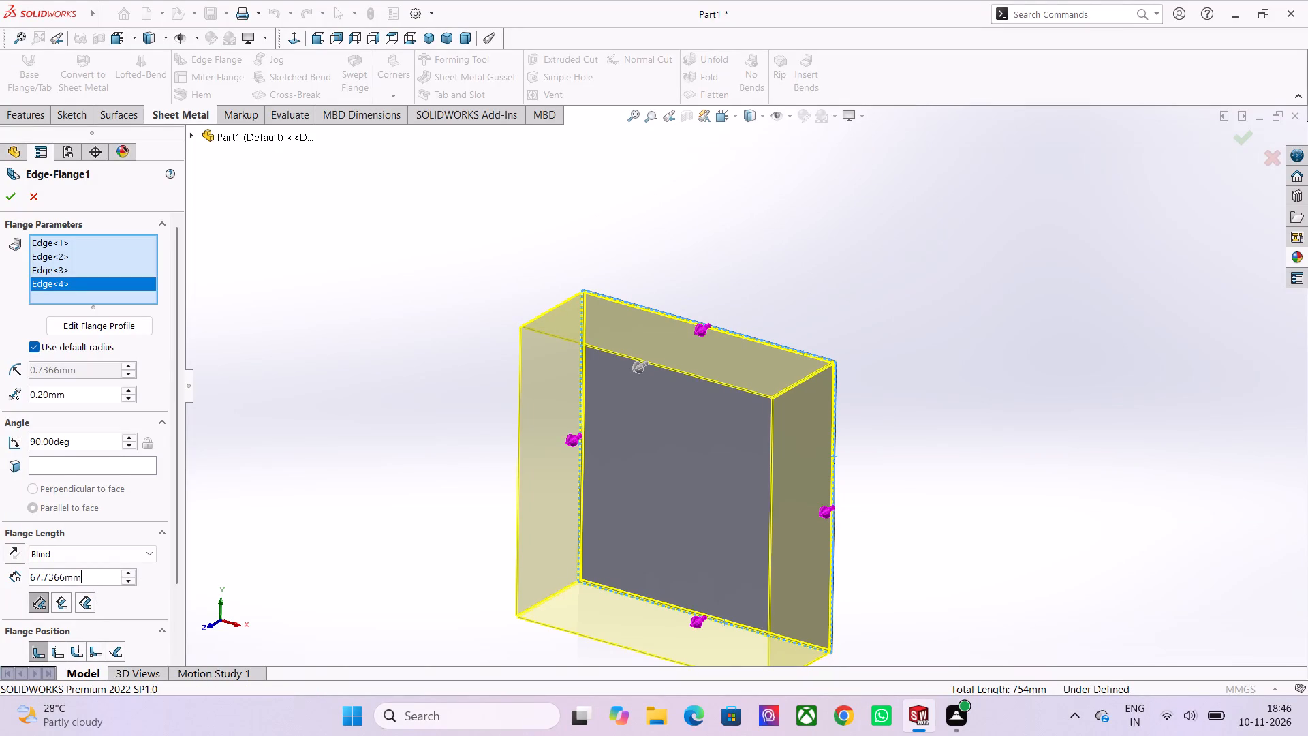
{"action": "double_click", "coordinate": [91, 578]}
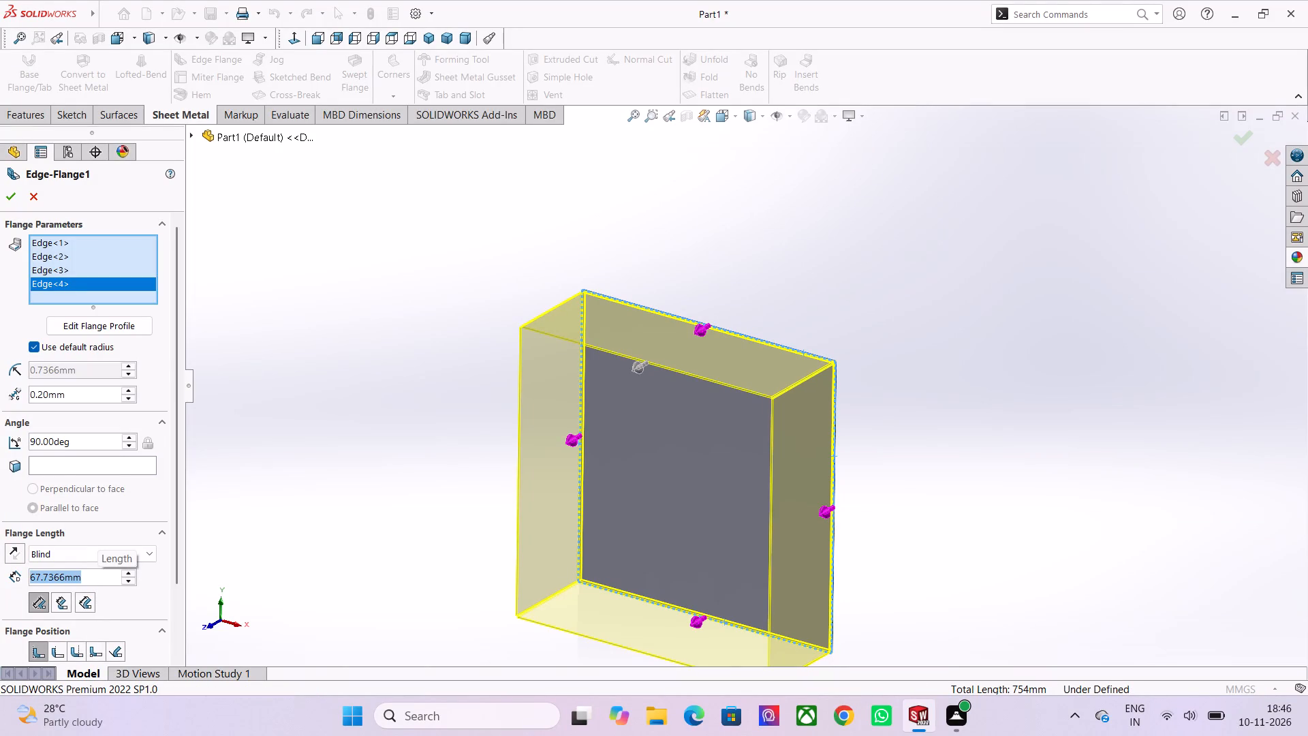
{"action": "type", "text": "80"}
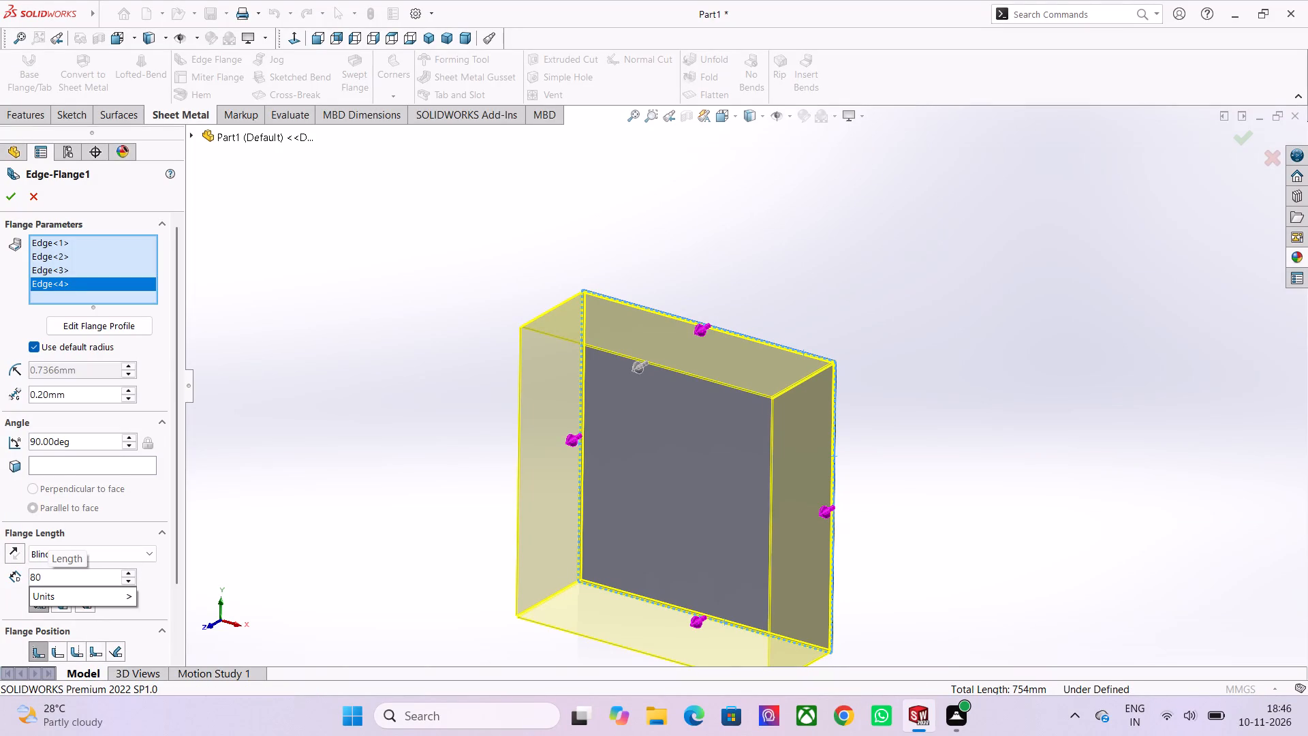
{"action": "key", "text": "Return"}
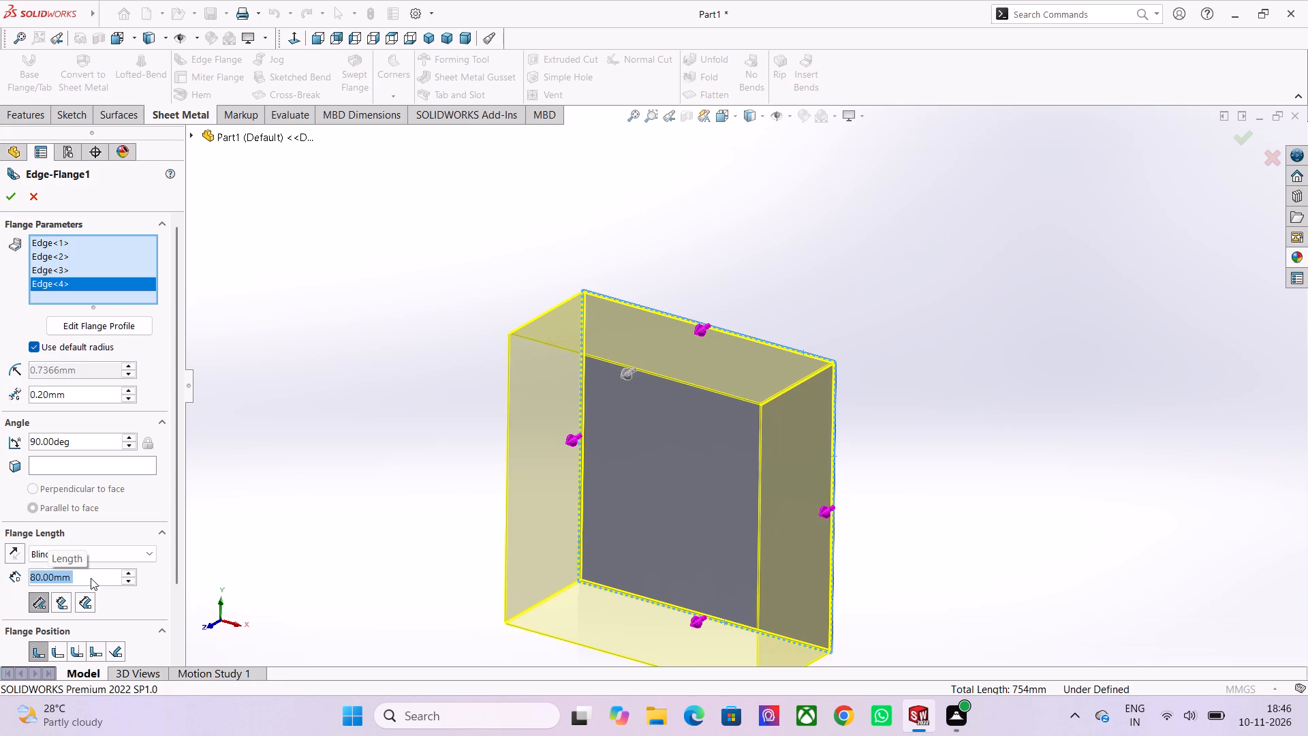
{"action": "left_click", "coordinate": [14, 198]}
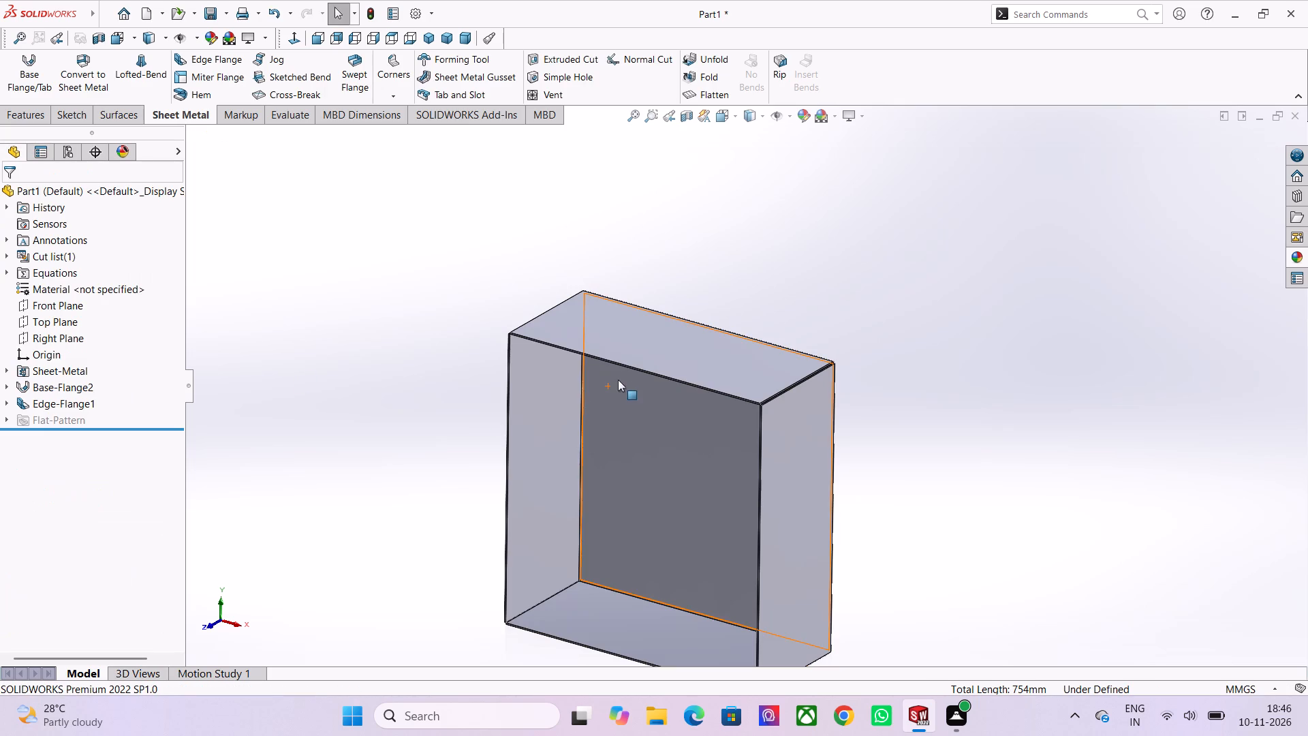
{"action": "left_click", "coordinate": [728, 259]}
Examine the four-sided sheet metal box from all directions, including its inside, outer flange faces, base and corners.
{"action": "middle_click_drag", "start_coordinate": [783, 388], "coordinate": [768, 311]}
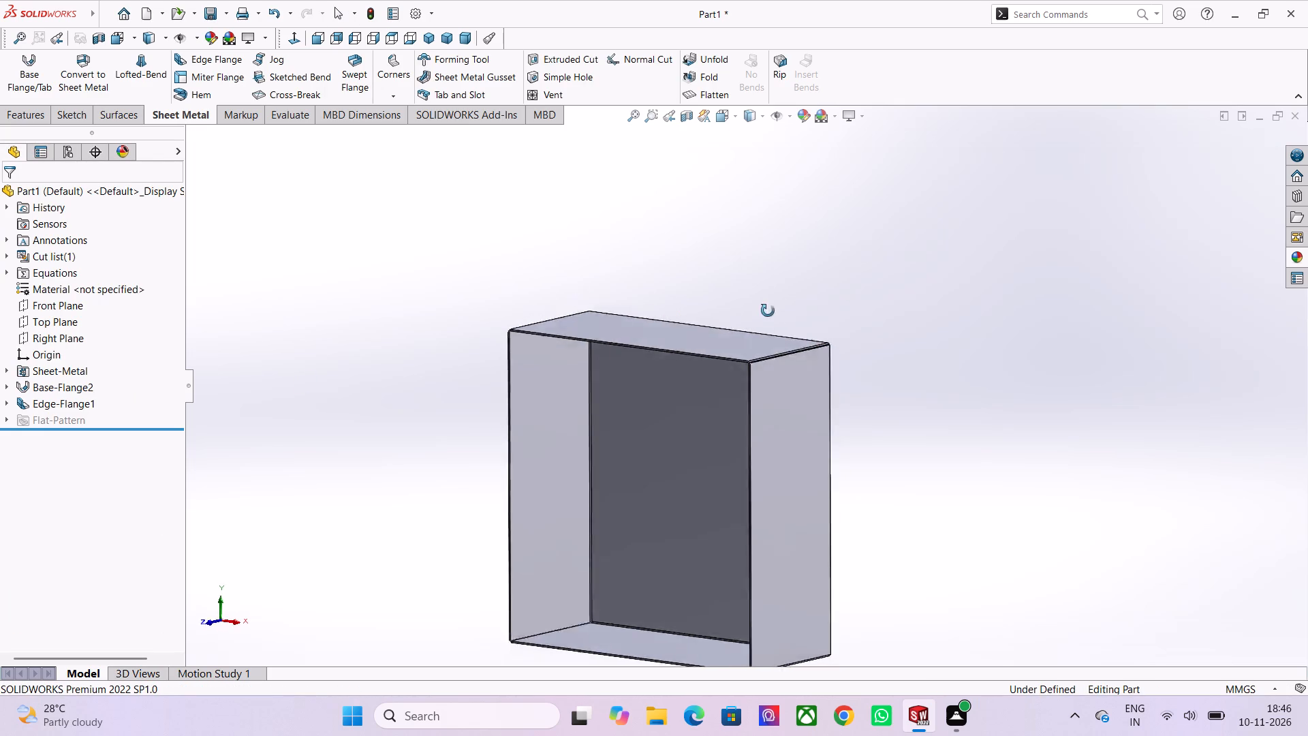
{"action": "middle_click_drag", "start_coordinate": [768, 311], "coordinate": [777, 330]}
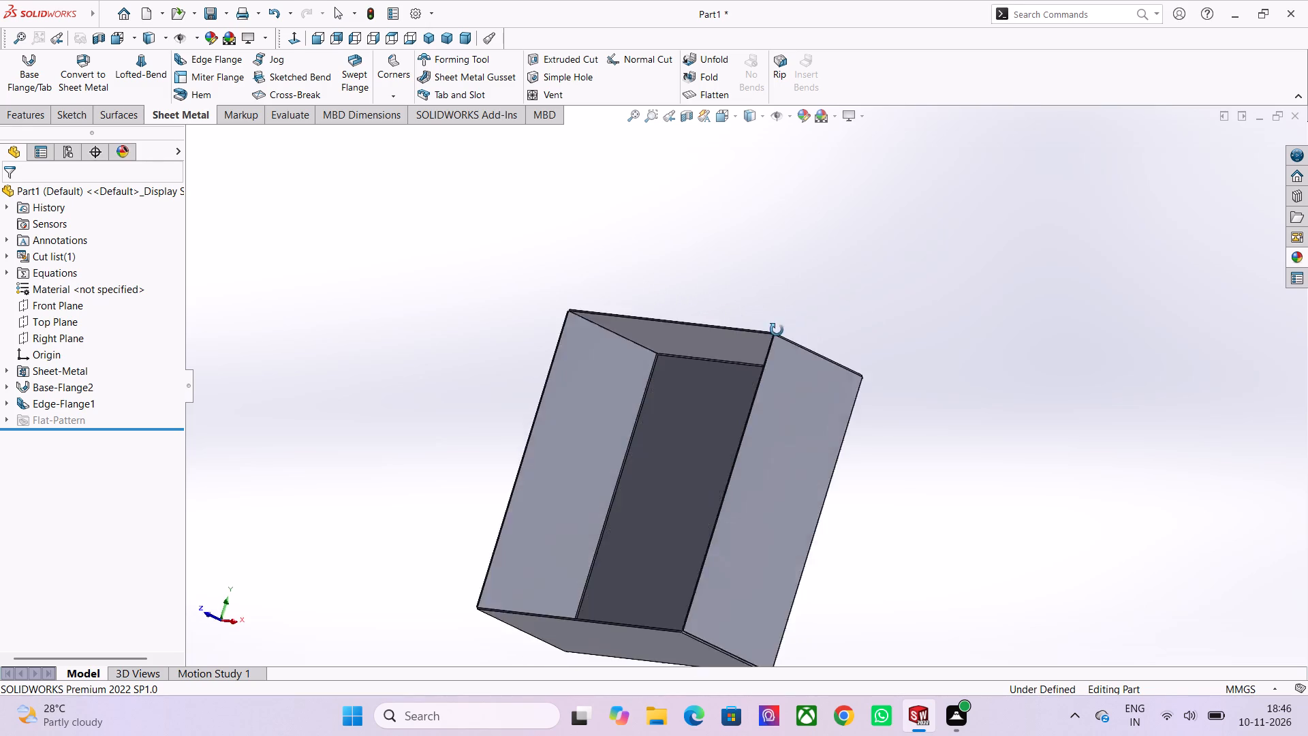
{"action": "middle_click_drag", "start_coordinate": [777, 330], "coordinate": [775, 415]}
{"action": "scroll", "coordinate": [775, 415], "scroll_direction": "down", "scroll_amount": 1}
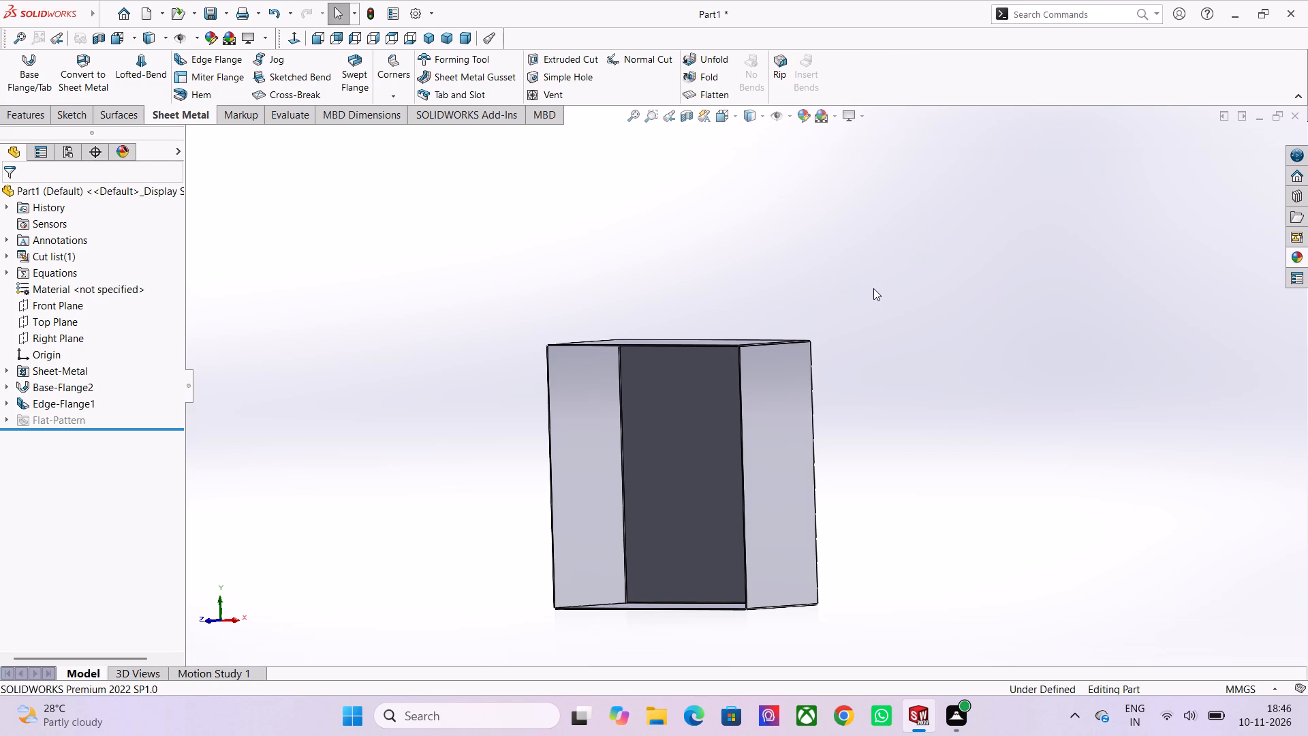
{"action": "scroll", "coordinate": [871, 288], "scroll_direction": "down", "scroll_amount": 2}
{"action": "middle_click_drag", "start_coordinate": [853, 289], "coordinate": [872, 303]}
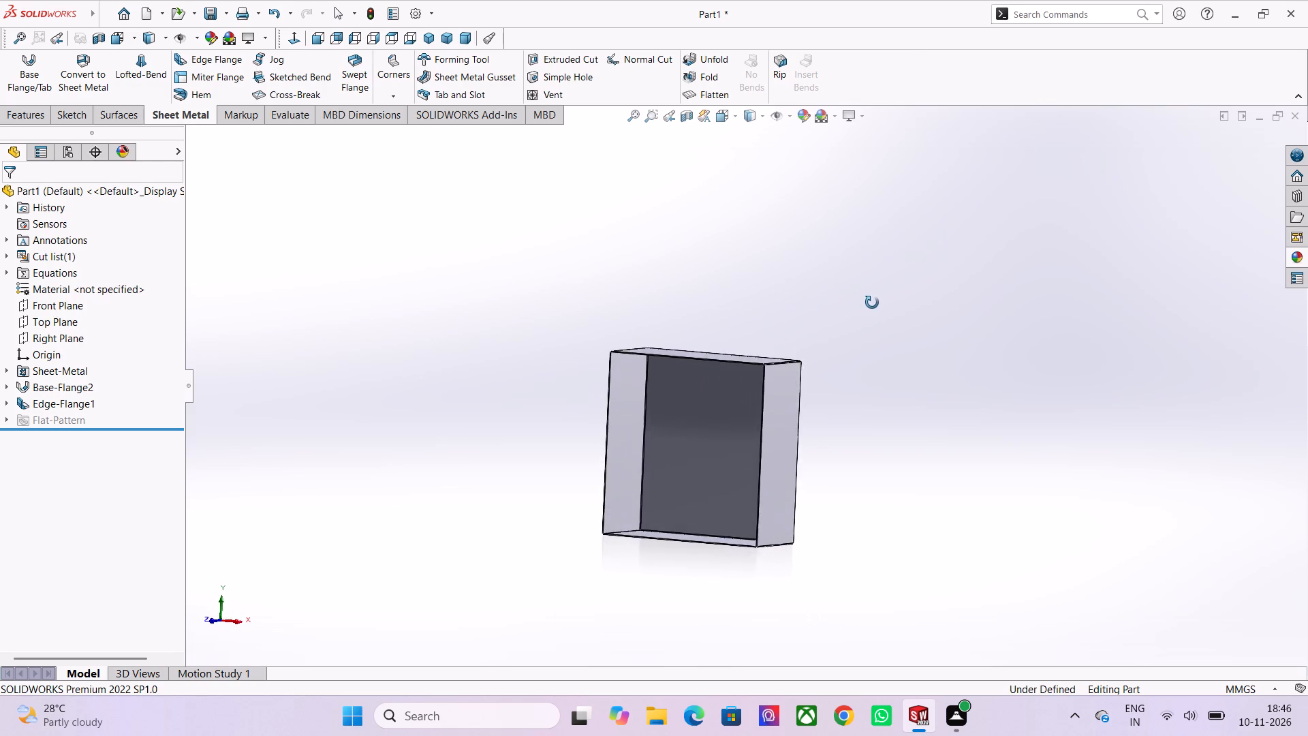
{"action": "middle_click_drag", "start_coordinate": [872, 303], "coordinate": [707, 303]}
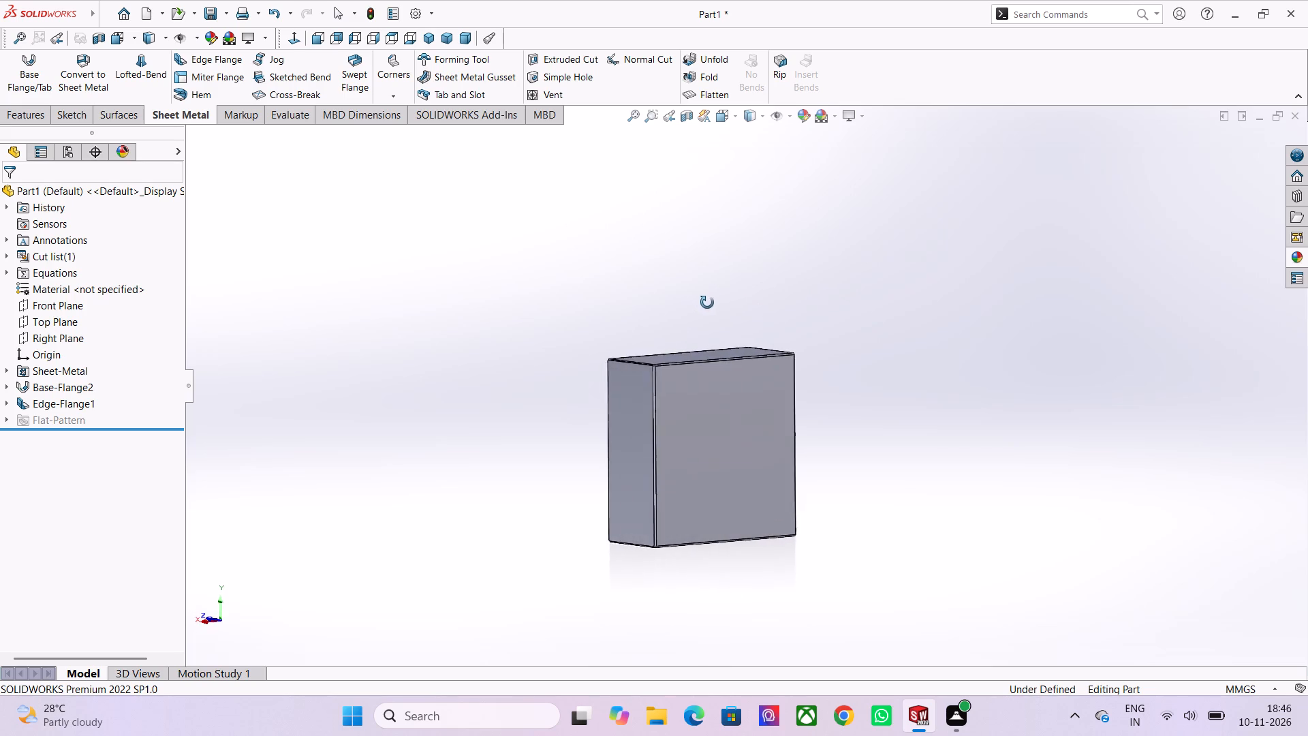
{"action": "middle_click_drag", "start_coordinate": [707, 303], "coordinate": [865, 301]}
{"action": "scroll", "coordinate": [769, 356], "scroll_direction": "down", "scroll_amount": 2}
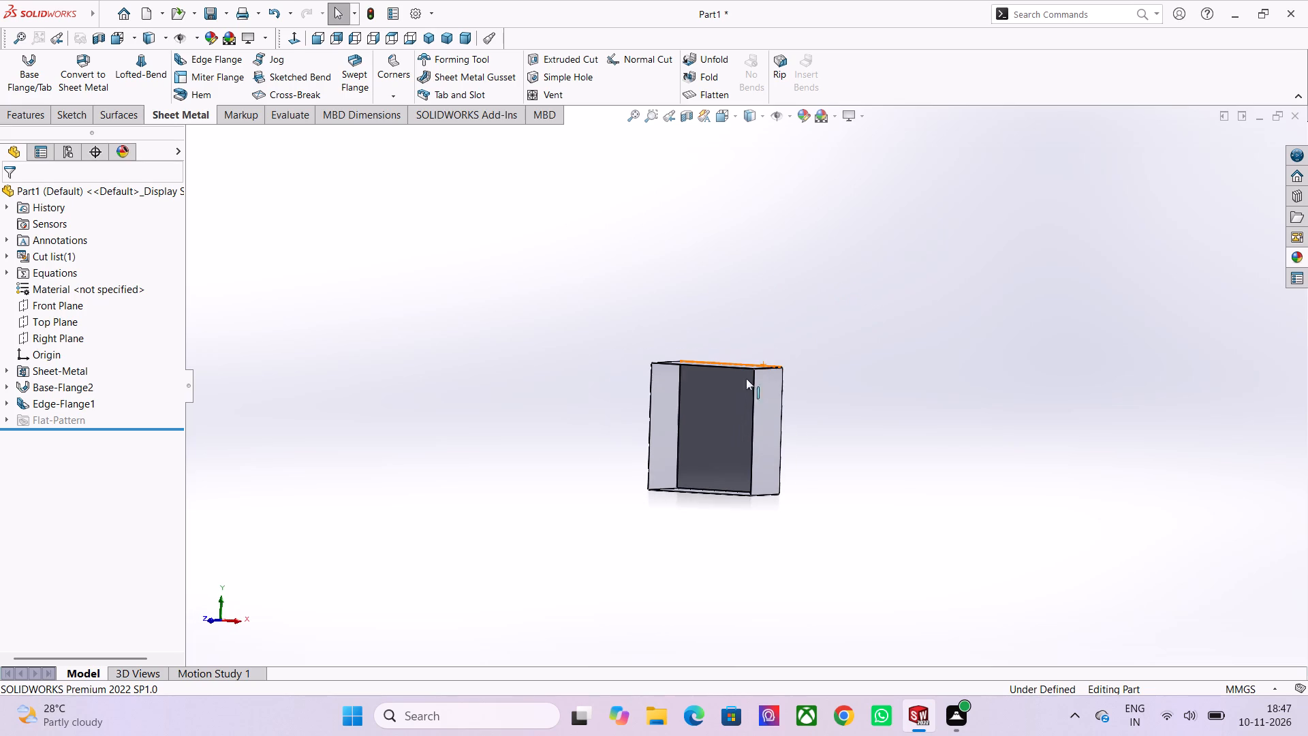
{"action": "middle_click_drag", "start_coordinate": [618, 352], "coordinate": [652, 337]}
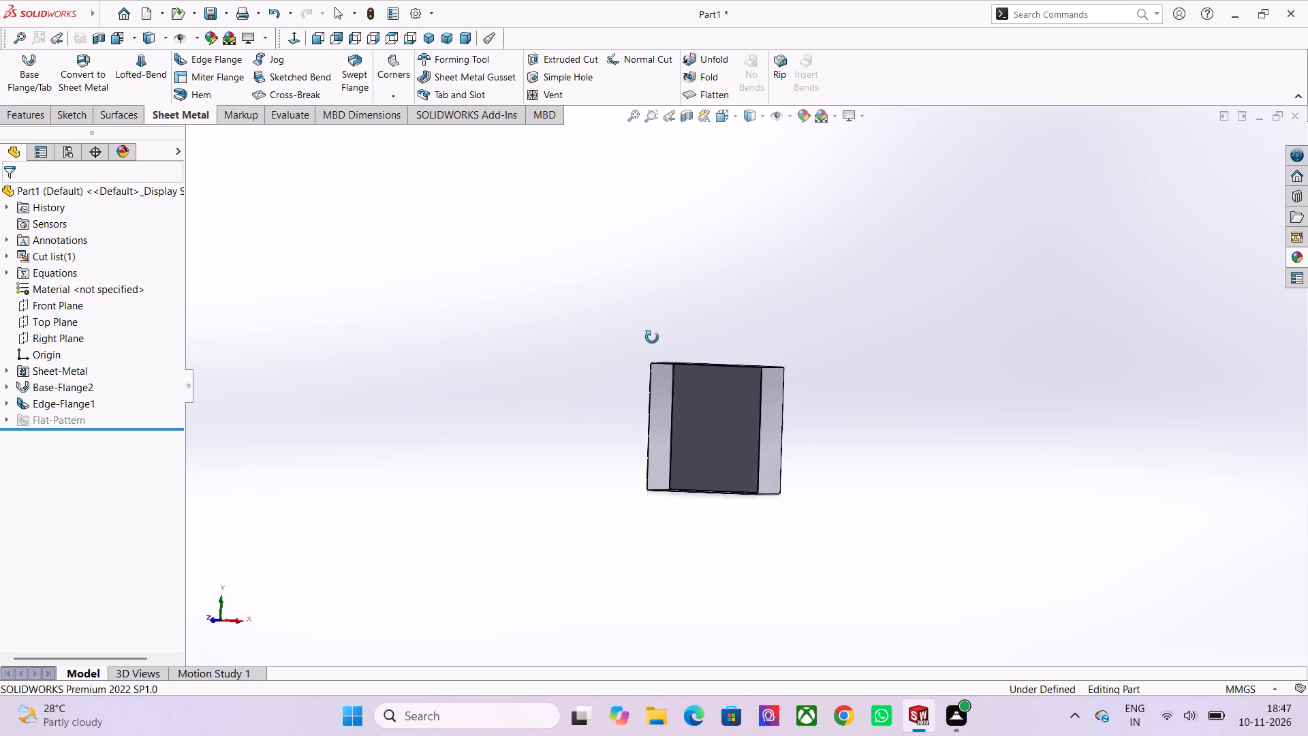
{"action": "middle_click_drag", "start_coordinate": [652, 337], "coordinate": [736, 321]}
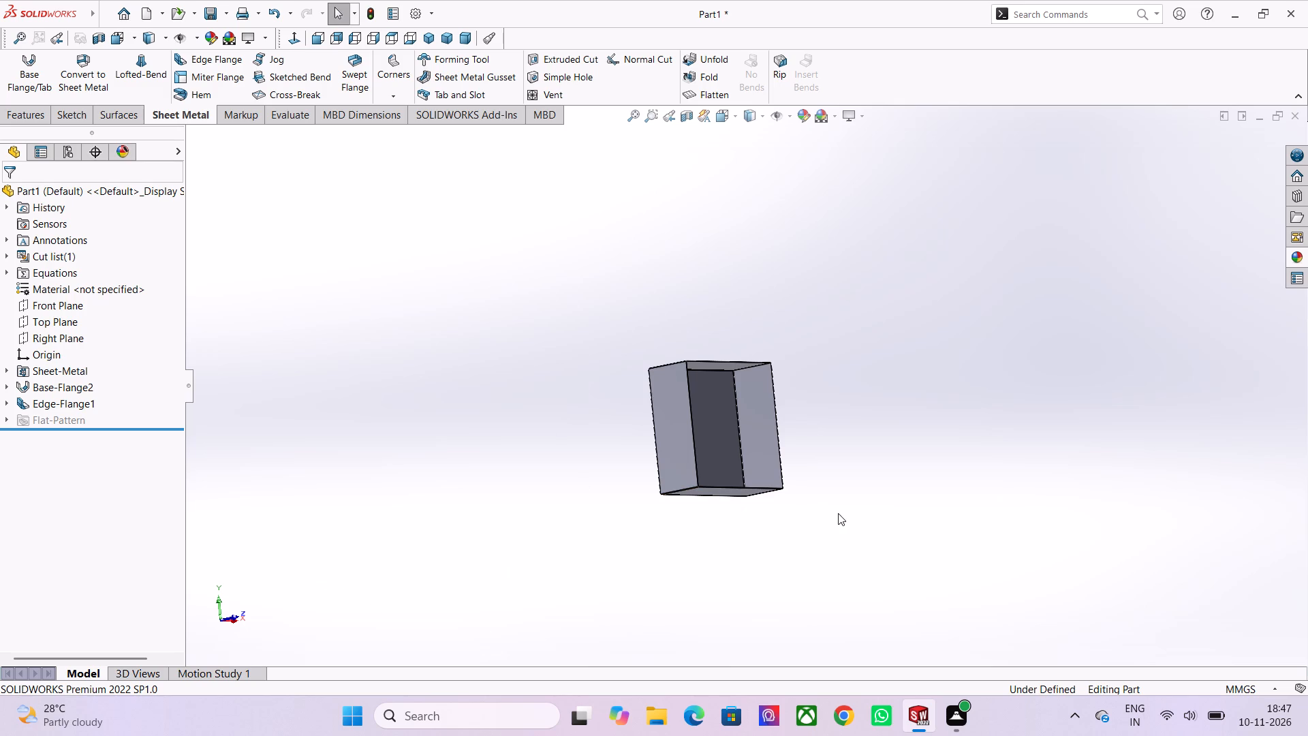
{"action": "middle_click_drag", "start_coordinate": [843, 507], "coordinate": [659, 545]}
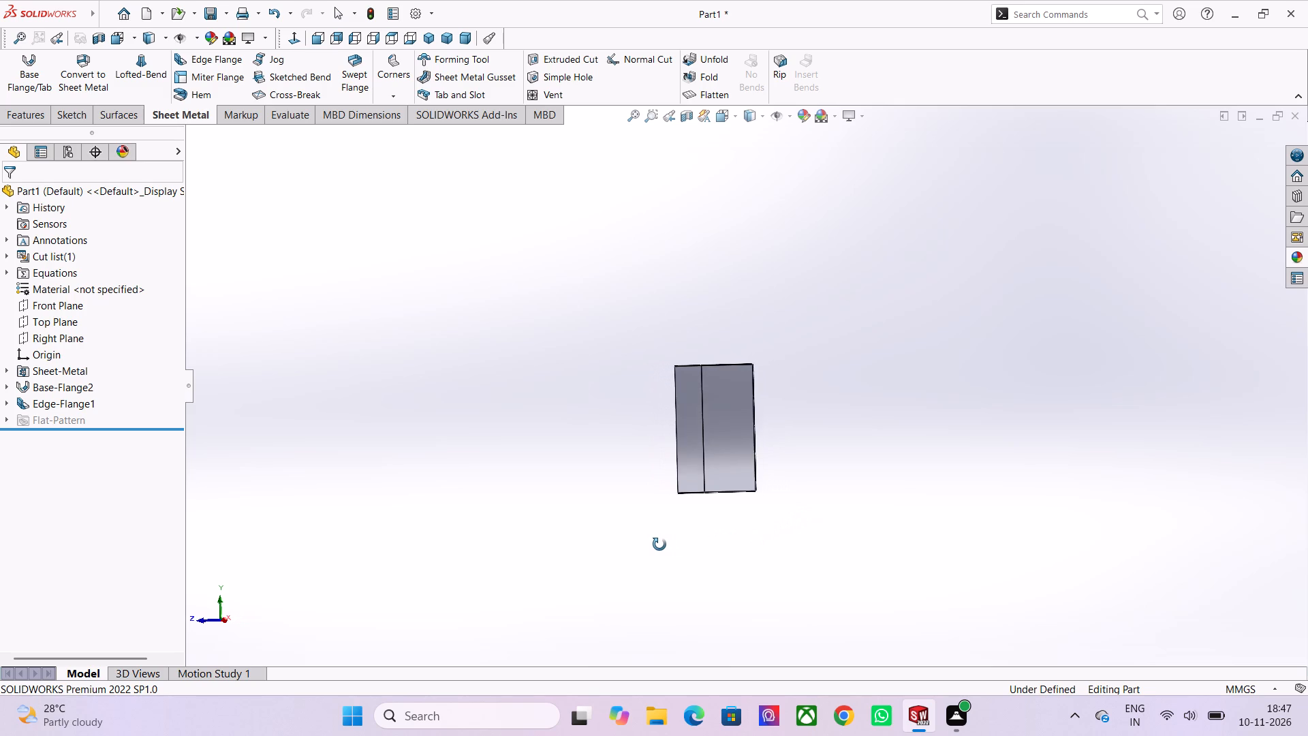
{"action": "middle_click_drag", "start_coordinate": [659, 545], "coordinate": [851, 521]}
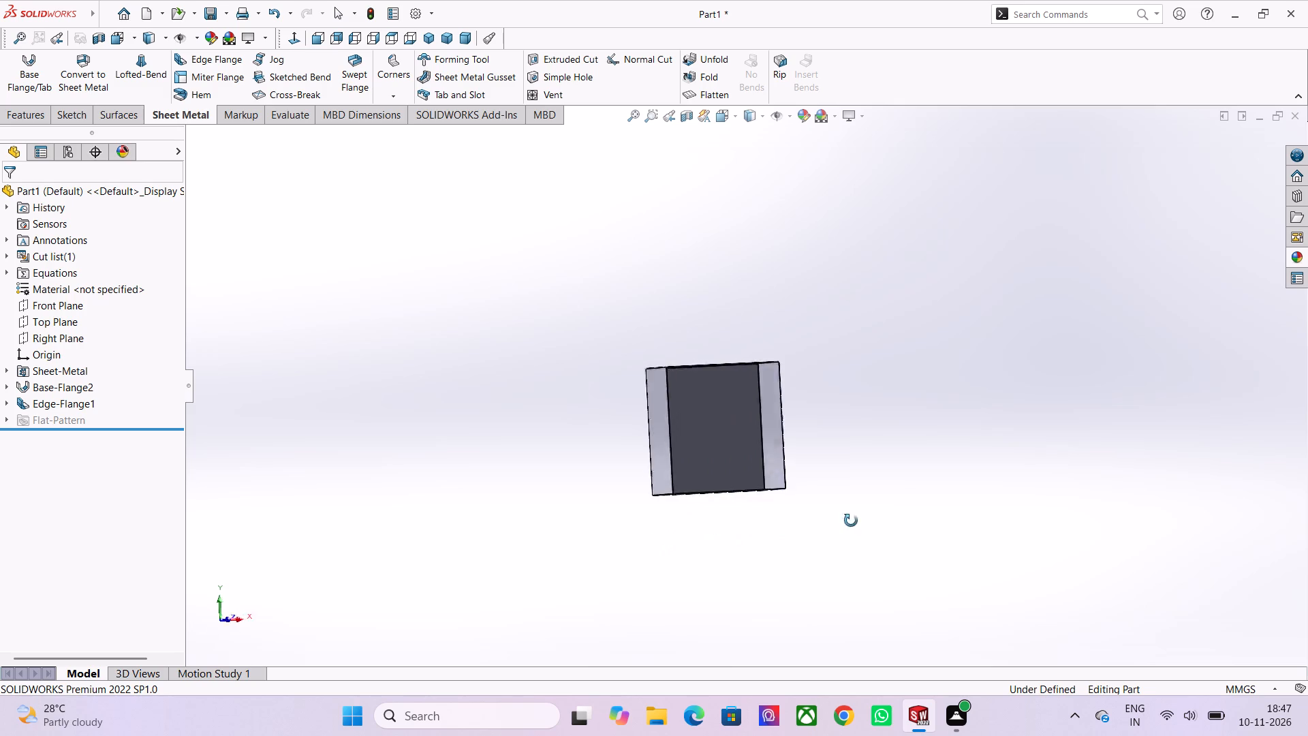
{"action": "middle_click_drag", "start_coordinate": [851, 521], "coordinate": [696, 542]}
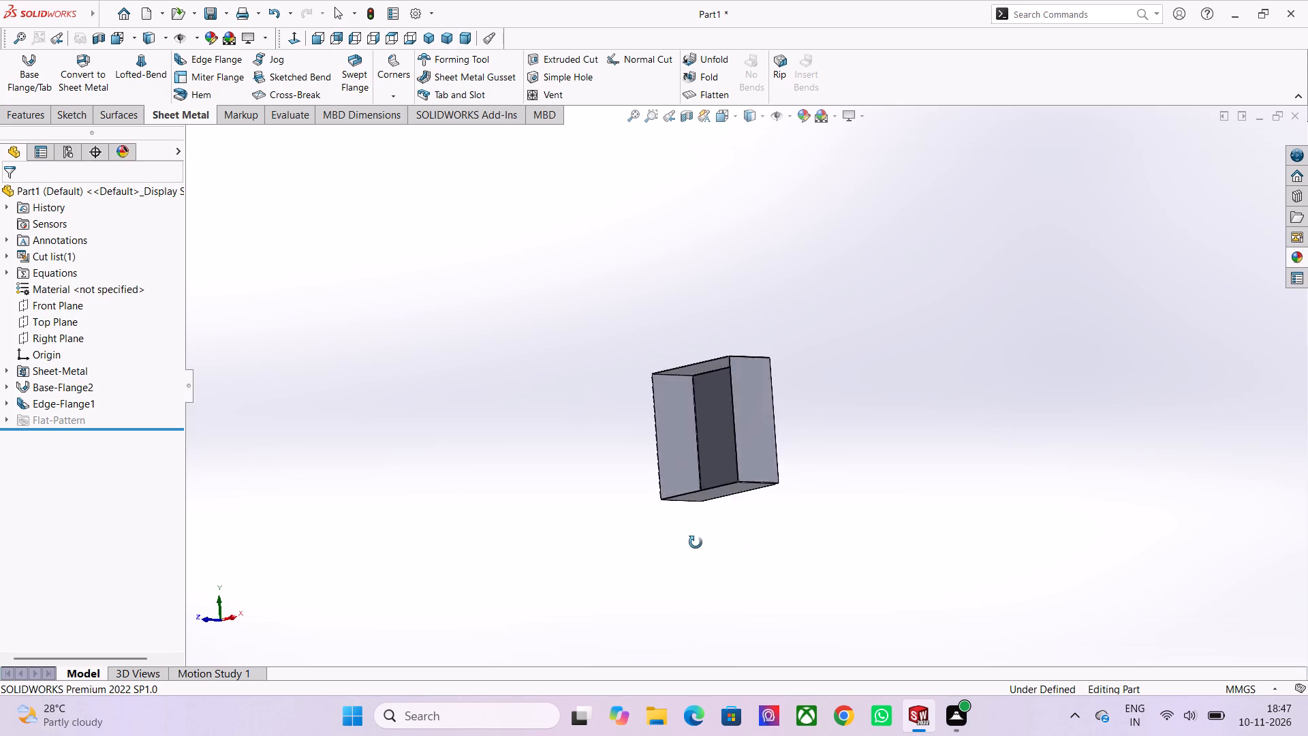
{"action": "middle_click_drag", "start_coordinate": [696, 542], "coordinate": [687, 576]}
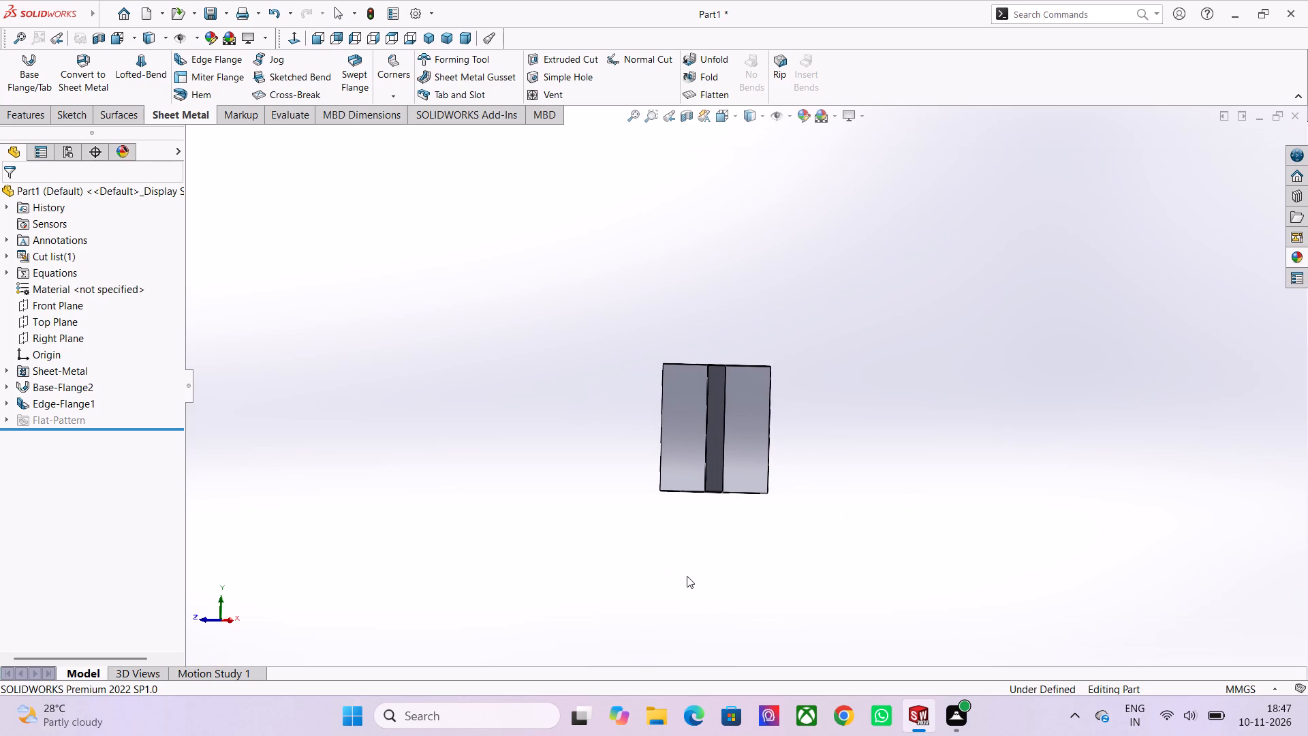
{"action": "middle_click_drag", "start_coordinate": [694, 574], "coordinate": [839, 577]}
{"action": "middle_click_drag", "start_coordinate": [795, 556], "coordinate": [672, 559]}
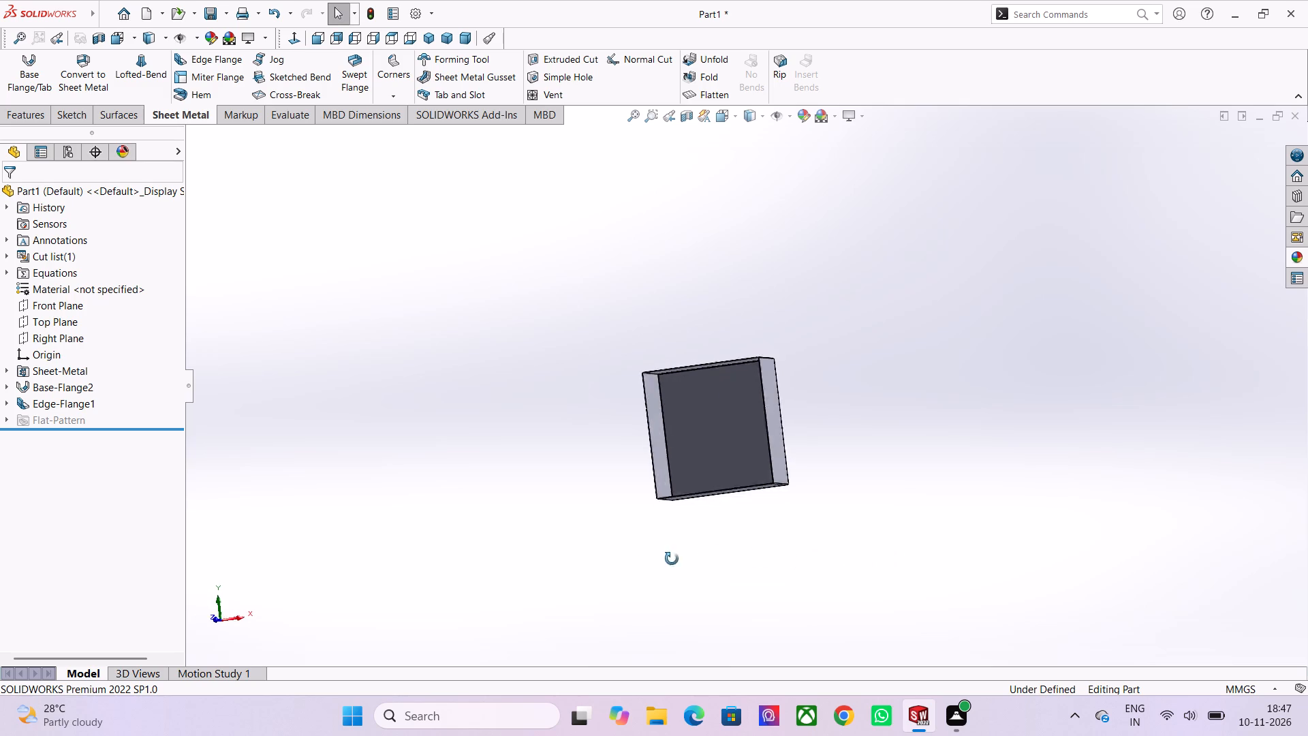
{"action": "middle_click_drag", "start_coordinate": [672, 559], "coordinate": [1042, 497]}
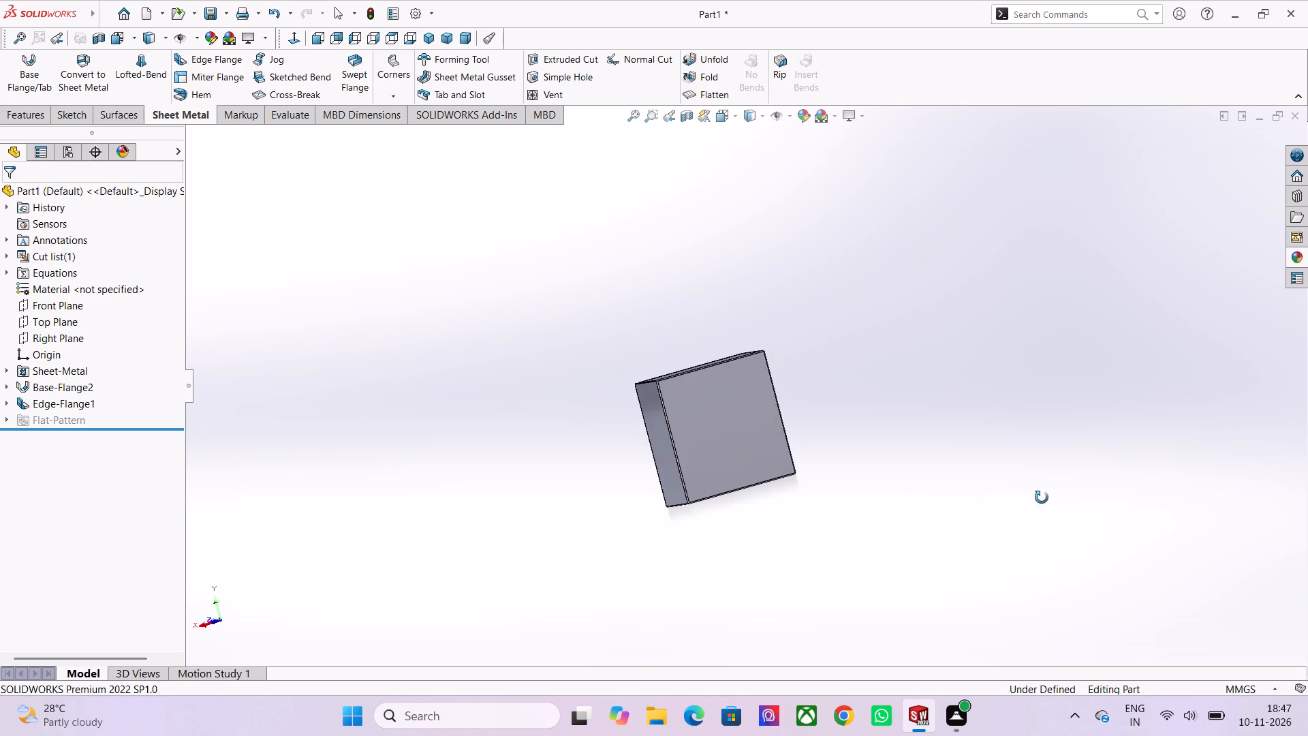
{"action": "middle_click_drag", "start_coordinate": [1042, 497], "coordinate": [526, 389]}
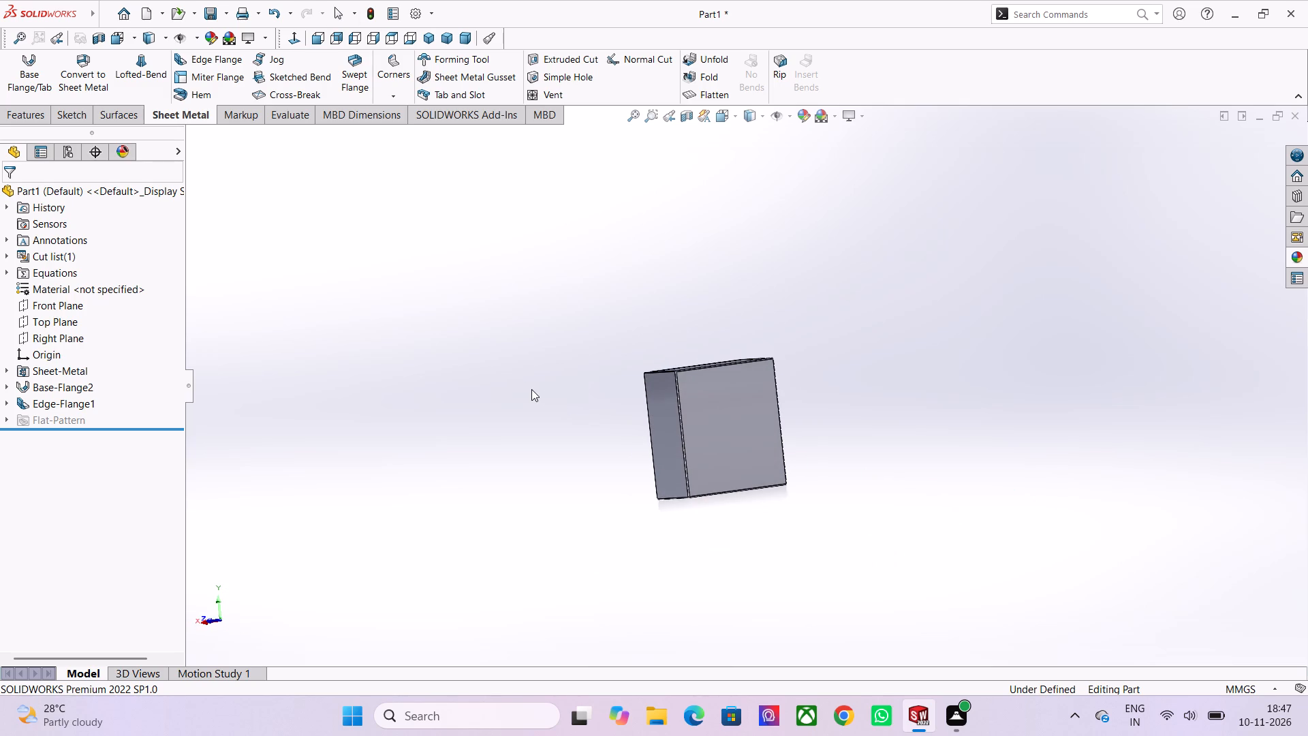
{"action": "scroll", "coordinate": [561, 393], "scroll_direction": "down", "scroll_amount": 1}
{"action": "middle_click_drag", "start_coordinate": [591, 430], "coordinate": [758, 436]}
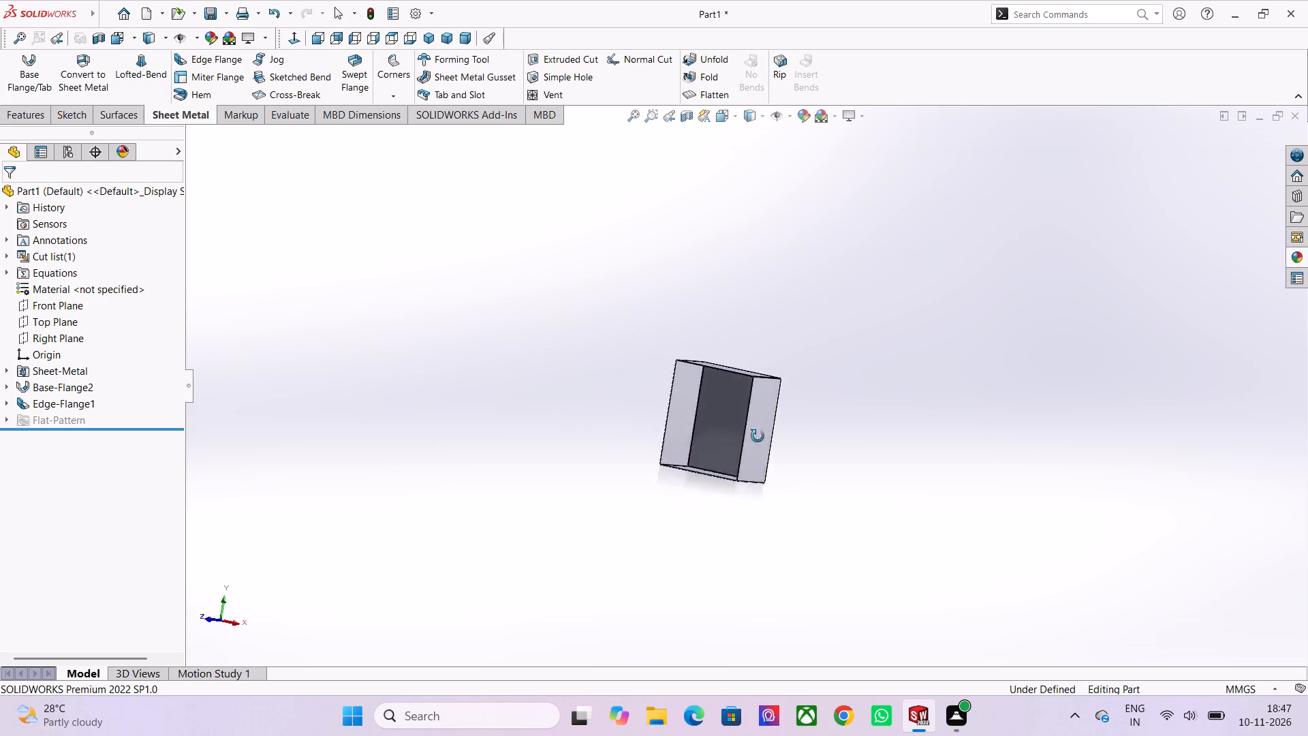
{"action": "middle_click_drag", "start_coordinate": [758, 436], "coordinate": [908, 411]}
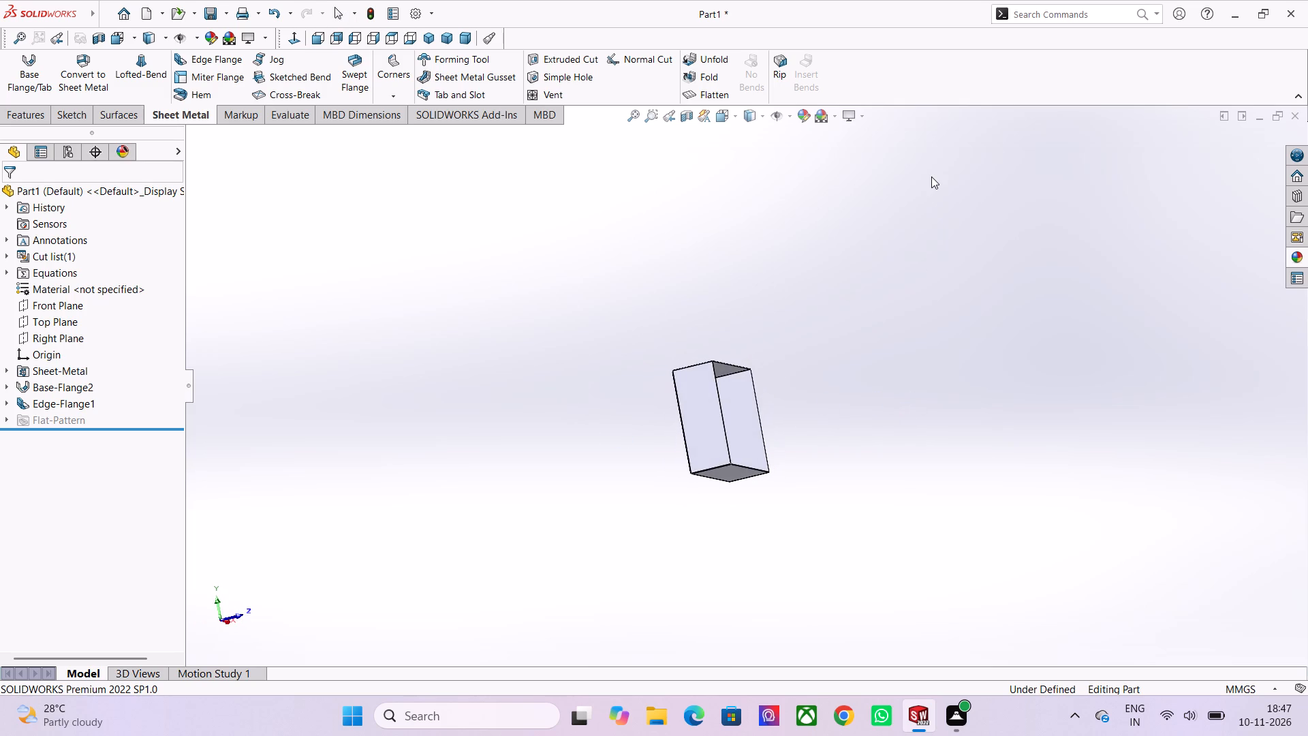
{"action": "middle_click_drag", "start_coordinate": [713, 288], "coordinate": [668, 298]}
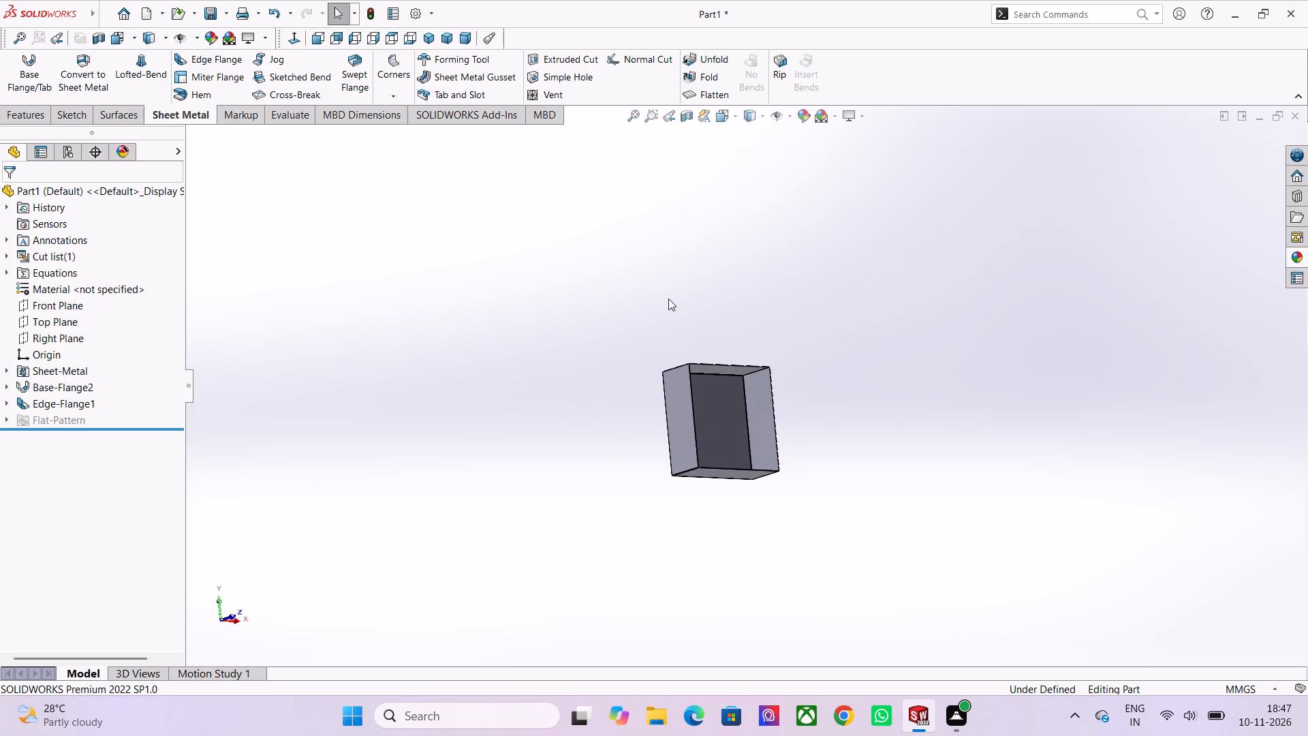
{"action": "scroll", "coordinate": [668, 298], "scroll_direction": "down", "scroll_amount": 1}
{"action": "middle_click_drag", "start_coordinate": [775, 319], "coordinate": [656, 311]}
{"action": "scroll", "coordinate": [656, 311], "scroll_direction": "up", "scroll_amount": 1}
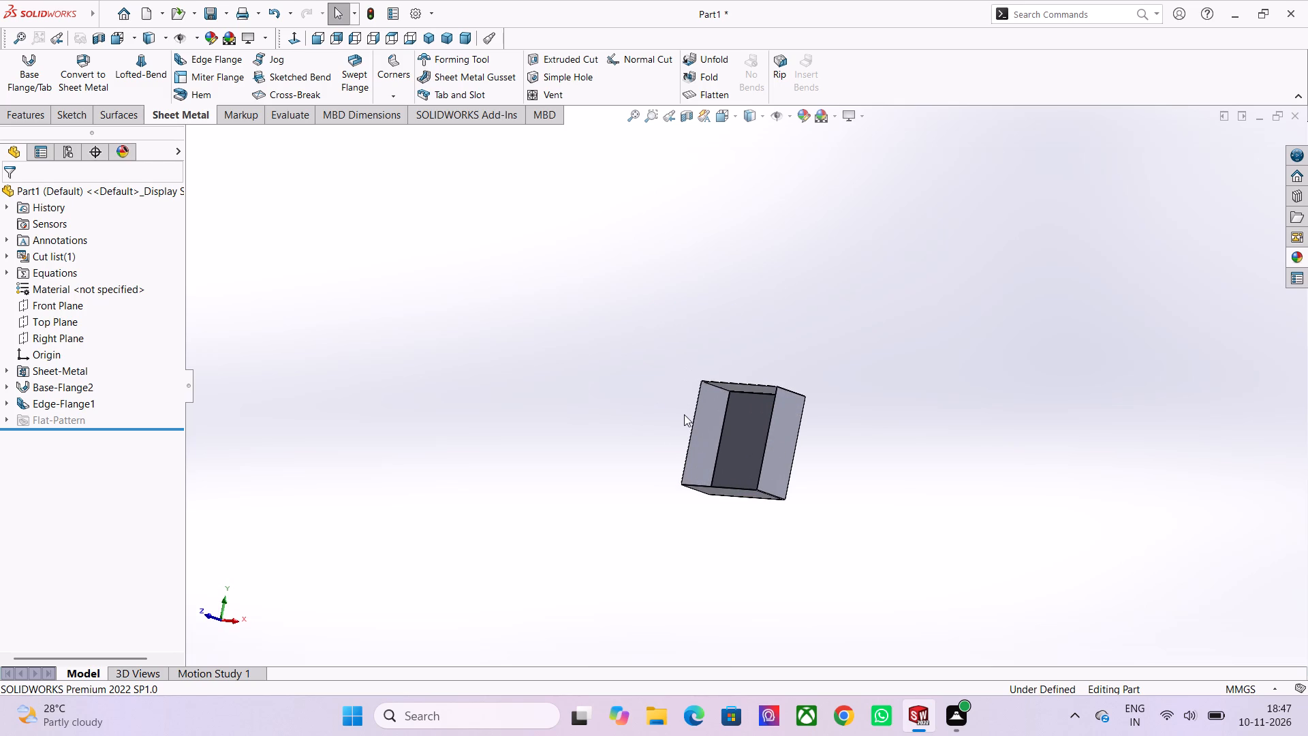
{"action": "scroll", "coordinate": [700, 410], "scroll_direction": "up", "scroll_amount": 4}
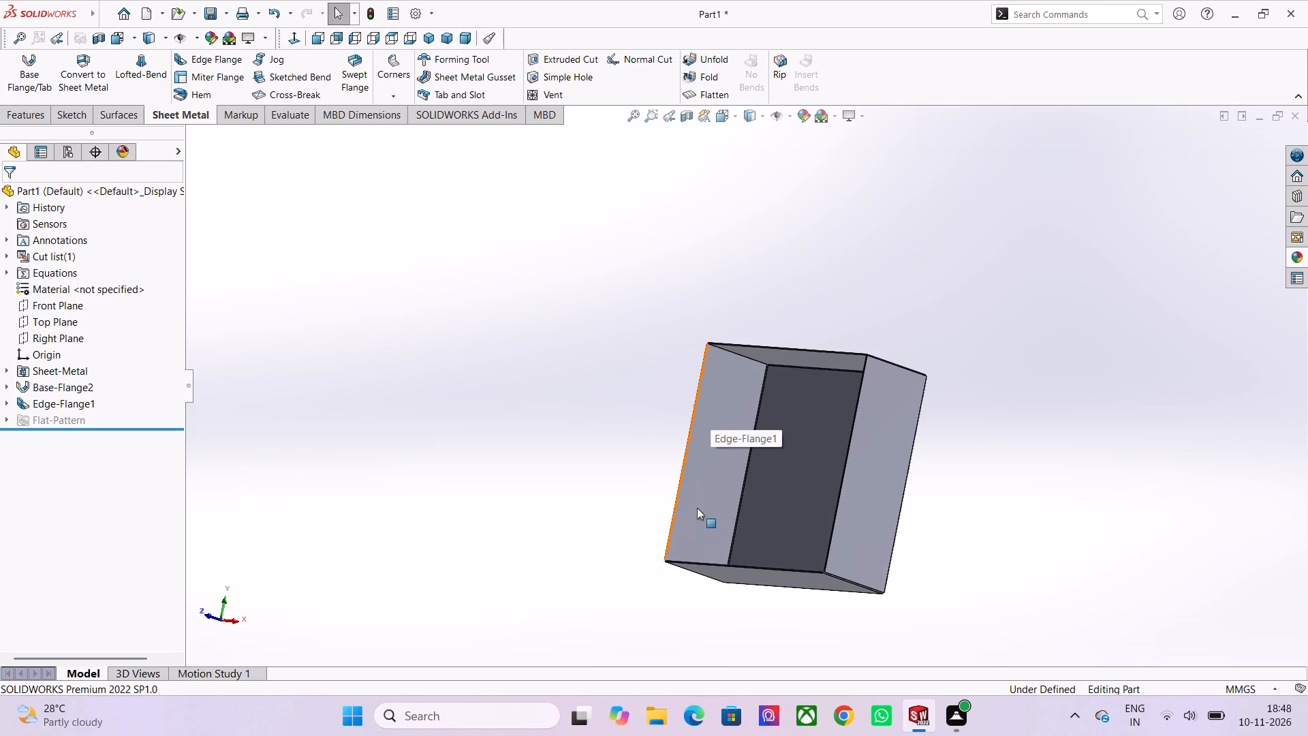
{"action": "middle_click_drag", "start_coordinate": [645, 330], "coordinate": [681, 358]}
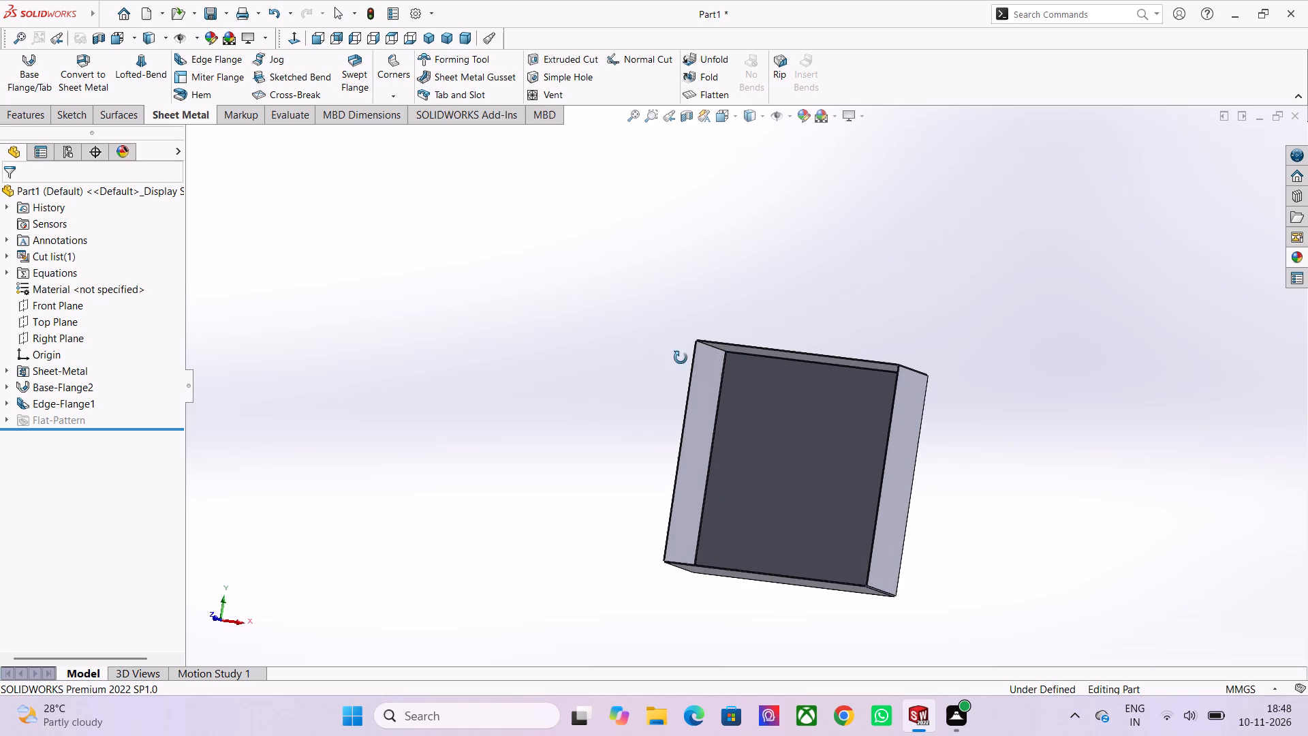
{"action": "middle_click_drag", "start_coordinate": [681, 358], "coordinate": [685, 367]}
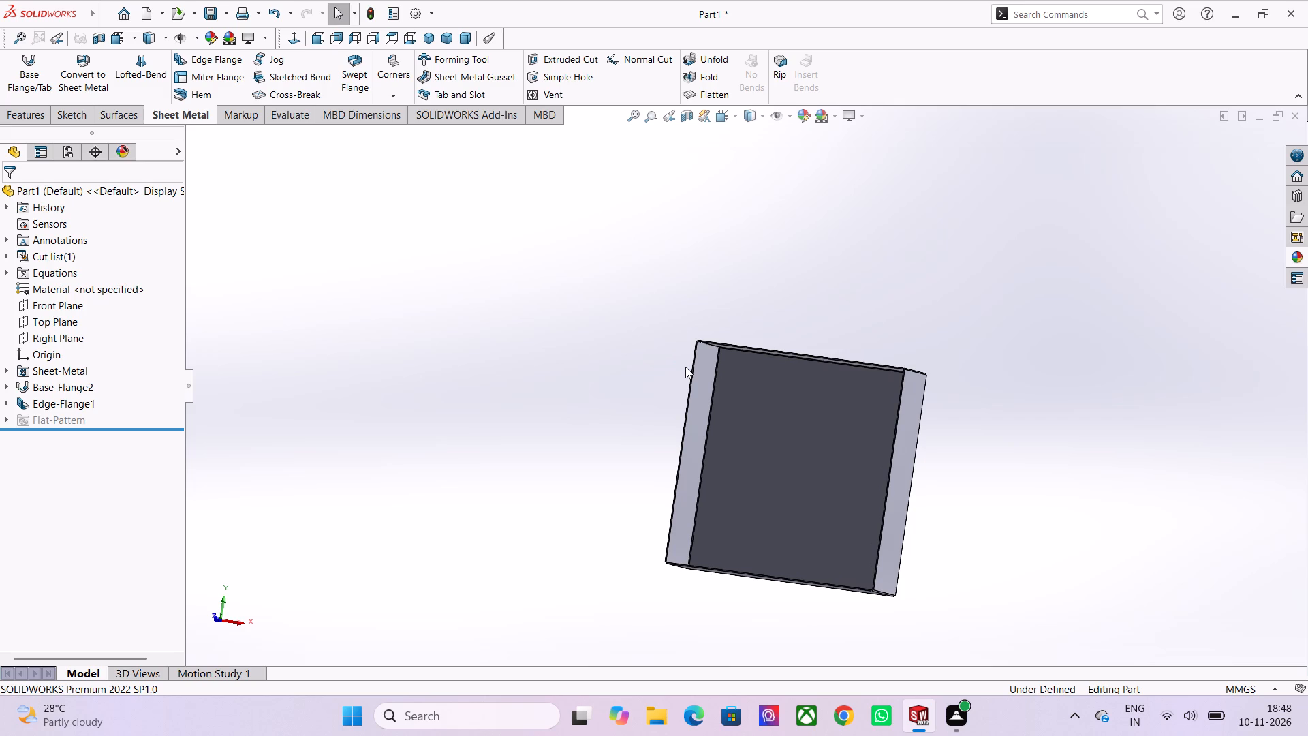
{"action": "middle_click_drag", "start_coordinate": [626, 416], "coordinate": [589, 416]}
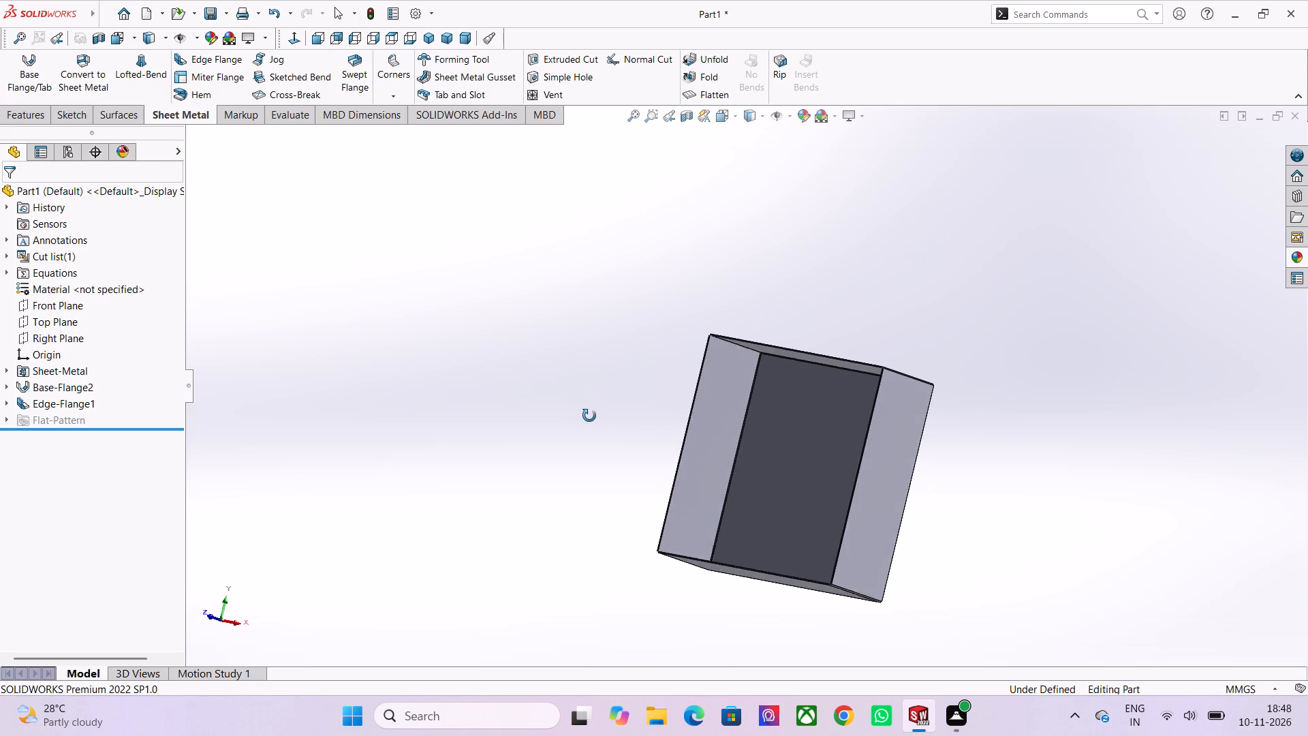
{"action": "middle_click_drag", "start_coordinate": [589, 416], "coordinate": [570, 415]}
{"action": "middle_click_drag", "start_coordinate": [570, 415], "coordinate": [572, 415]}
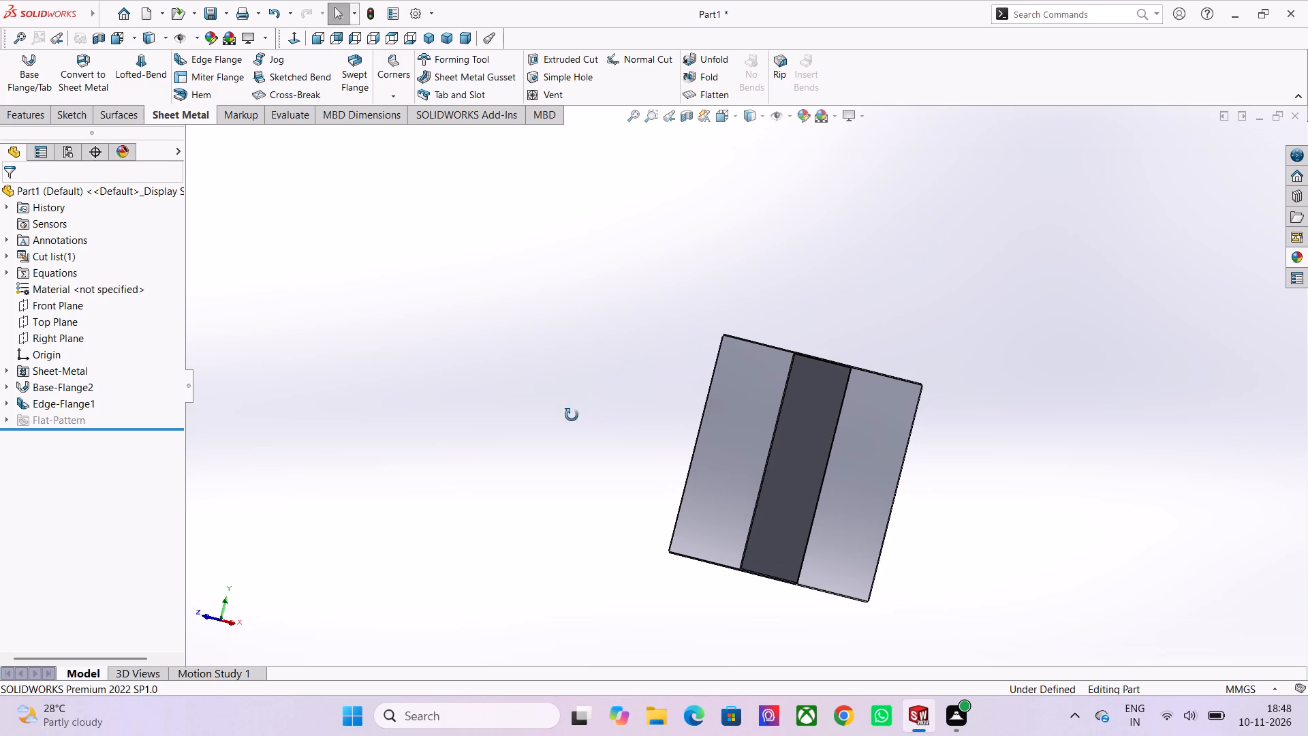
{"action": "middle_click_drag", "start_coordinate": [572, 415], "coordinate": [519, 469]}
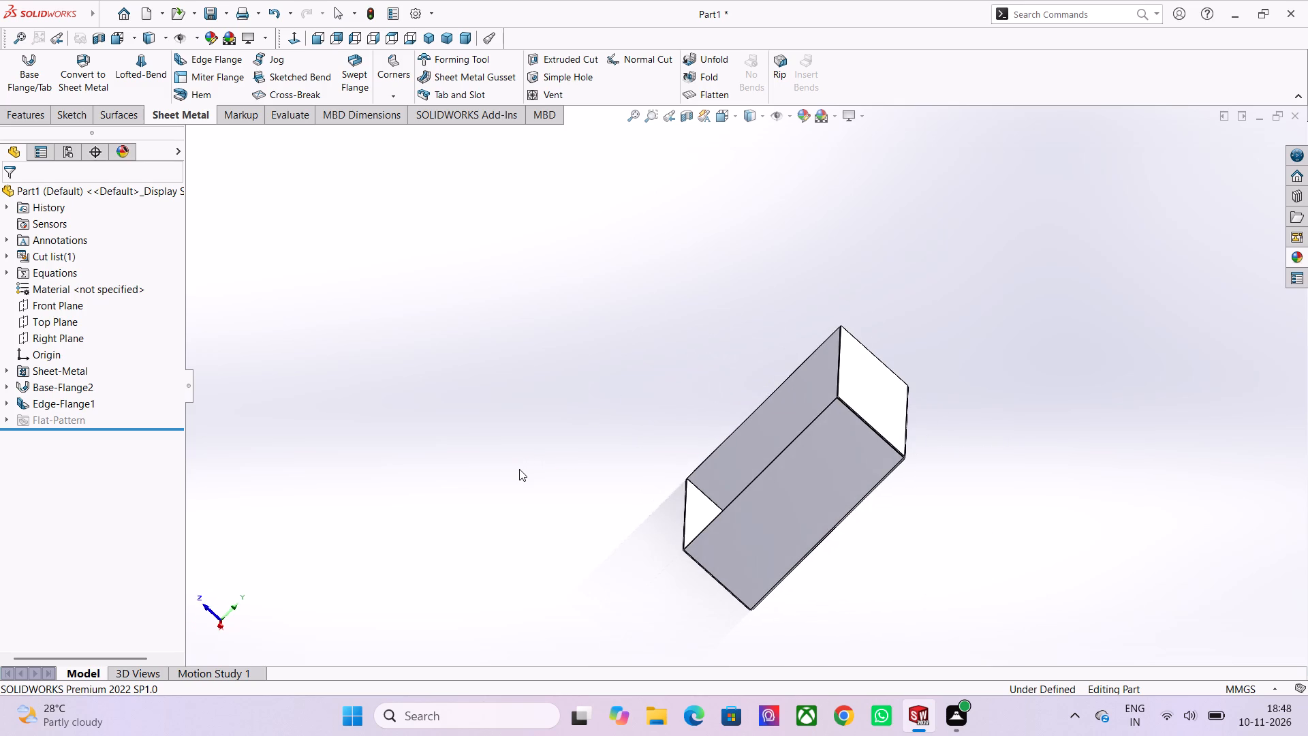
{"action": "scroll", "coordinate": [507, 482], "scroll_direction": "up", "scroll_amount": 1}
{"action": "middle_click_drag", "start_coordinate": [514, 478], "coordinate": [764, 642]}
{"action": "scroll", "coordinate": [742, 598], "scroll_direction": "down", "scroll_amount": 1}
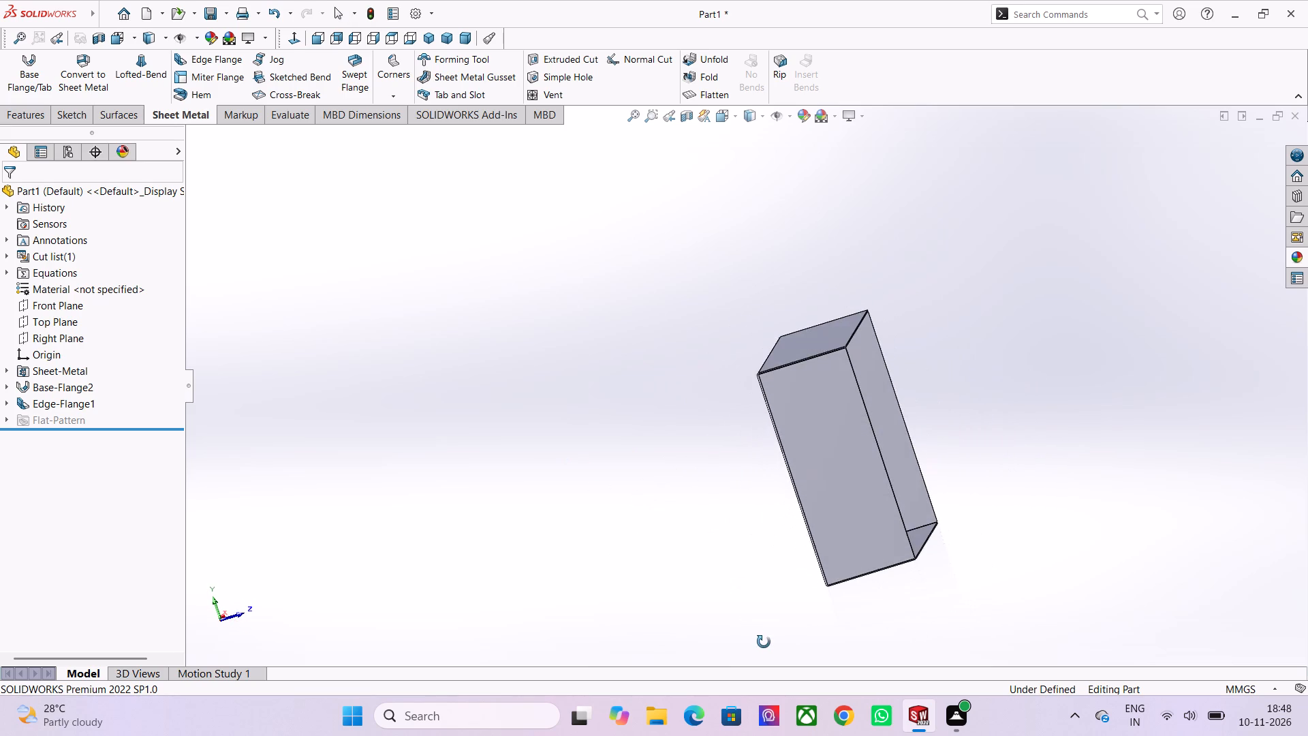
{"action": "middle_click_drag", "start_coordinate": [764, 642], "coordinate": [670, 583]}
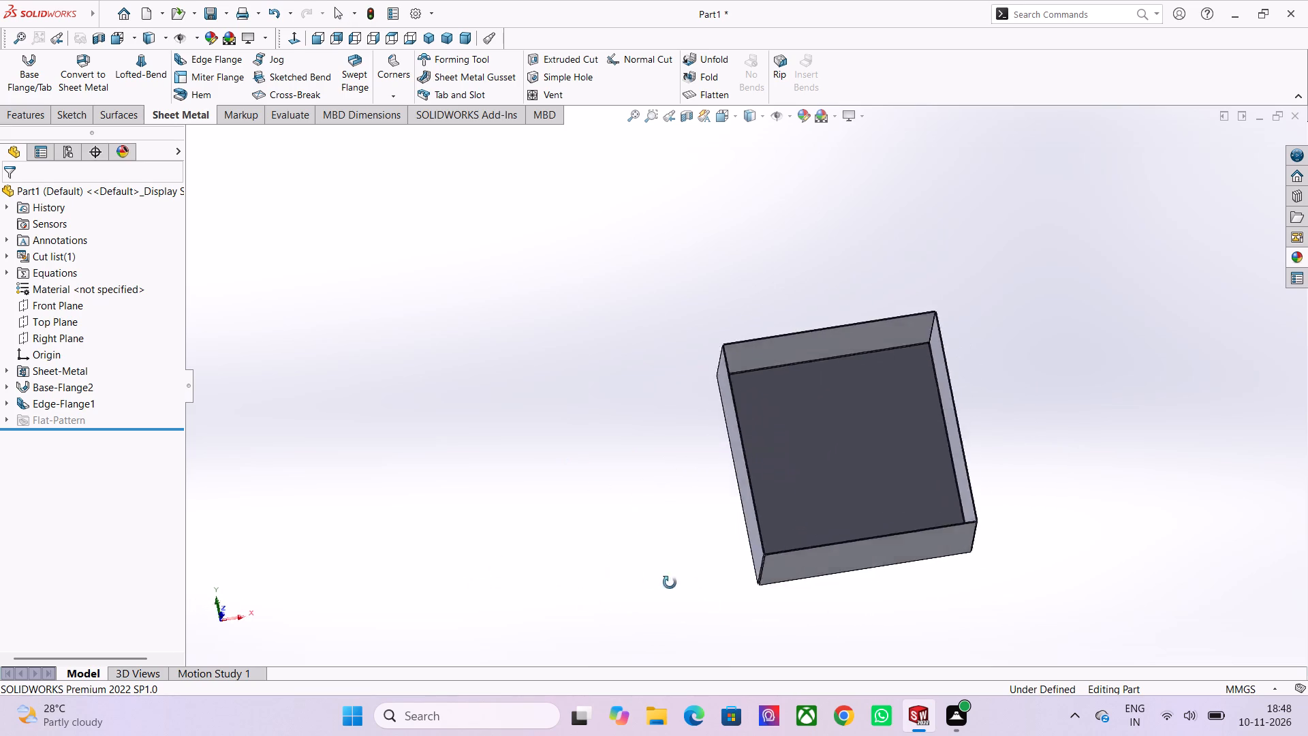
{"action": "middle_click_drag", "start_coordinate": [670, 583], "coordinate": [777, 619]}
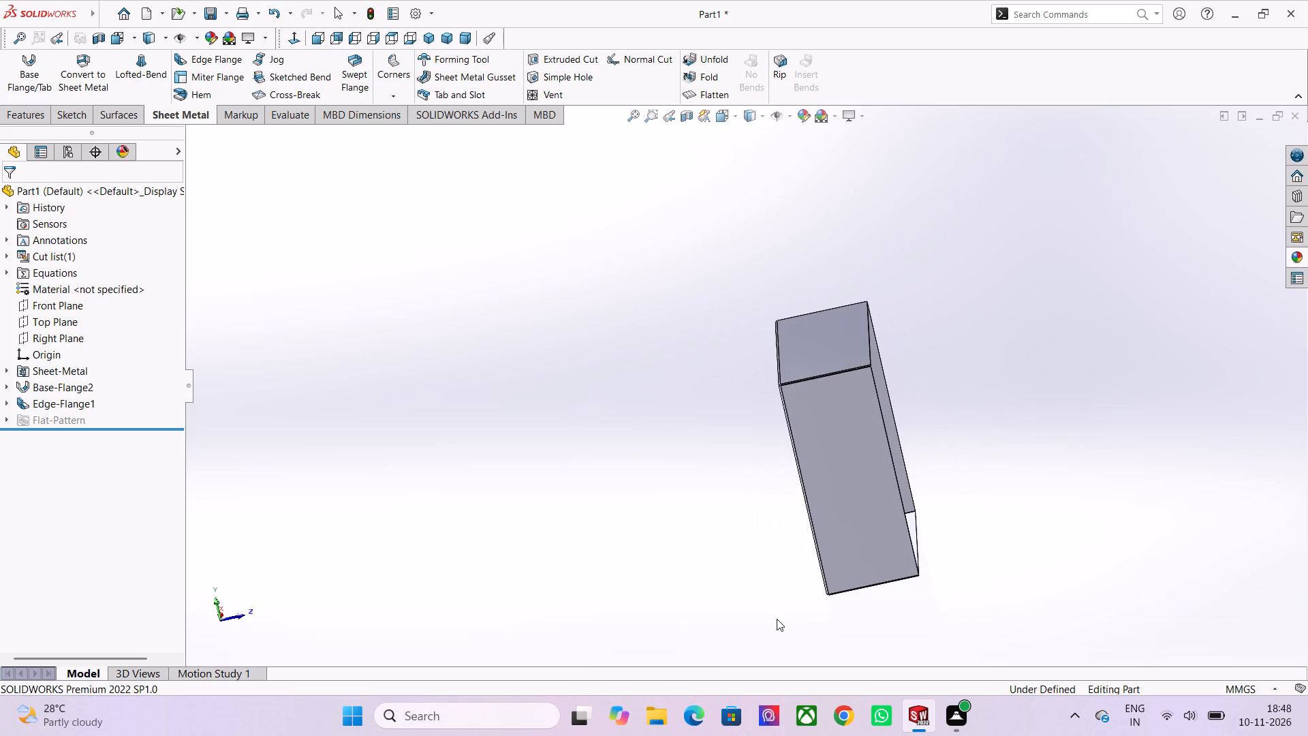
{"action": "scroll", "coordinate": [798, 479], "scroll_direction": "up", "scroll_amount": 1}
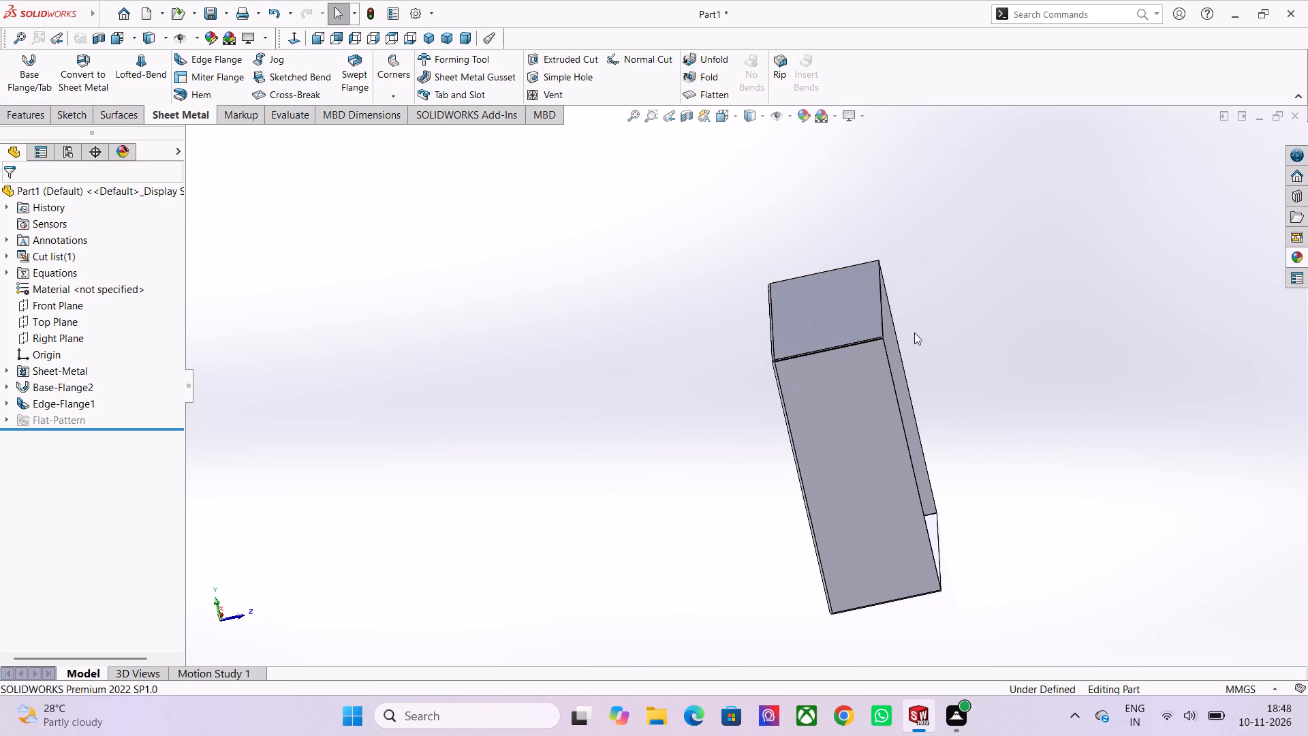
{"action": "middle_click_drag", "start_coordinate": [932, 328], "coordinate": [569, 345]}
{"action": "middle_click", "coordinate": [569, 345]}
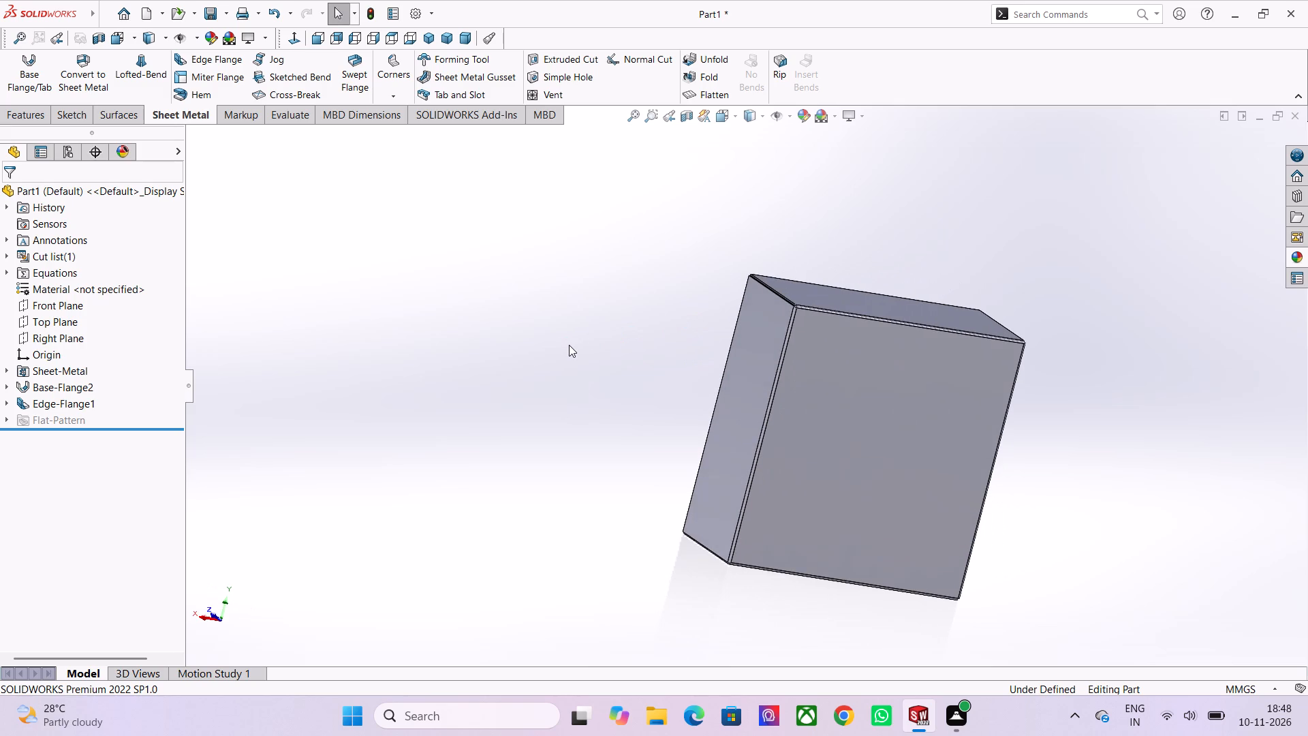
Inspect the sheet metal box again from the outside of its base, its side flanges and its open interior.
{"action": "middle_click_drag", "start_coordinate": [516, 388], "coordinate": [891, 353]}
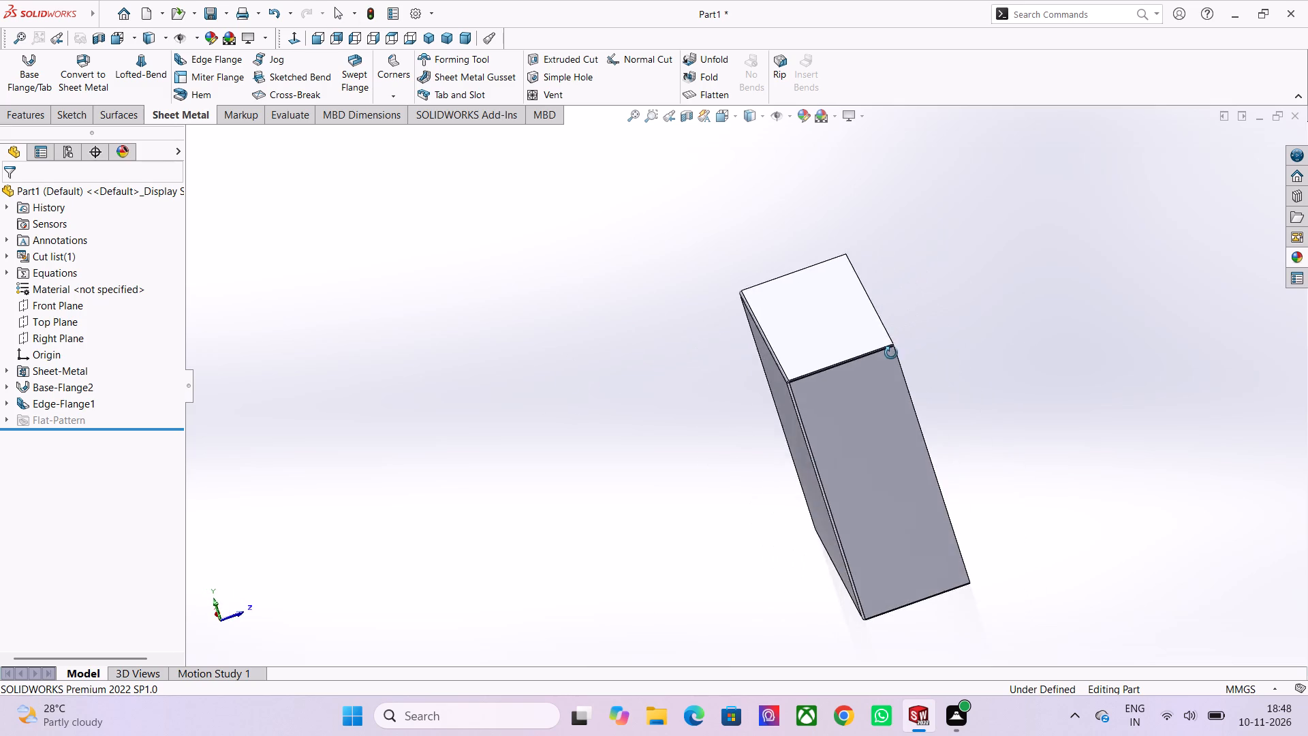
{"action": "middle_click_drag", "start_coordinate": [891, 353], "coordinate": [578, 305]}
{"action": "scroll", "coordinate": [592, 285], "scroll_direction": "up", "scroll_amount": 1}
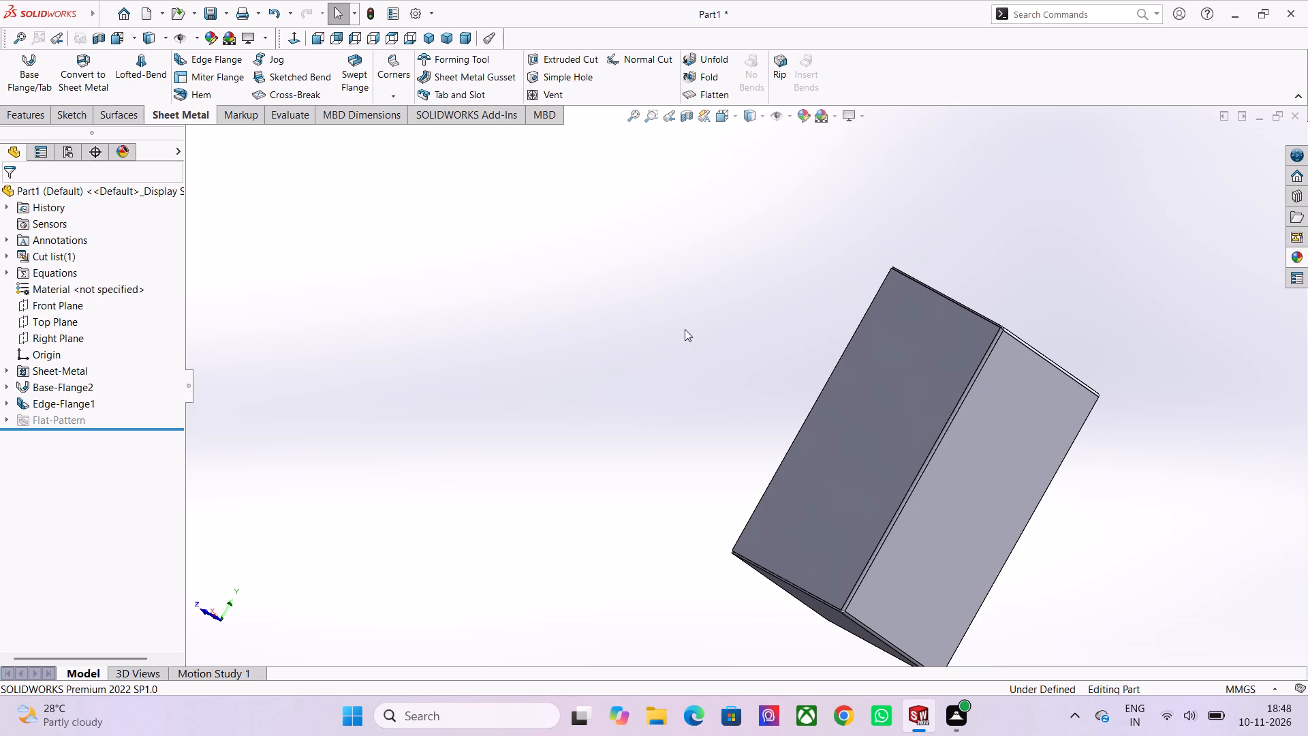
{"action": "middle_click_drag", "start_coordinate": [662, 313], "coordinate": [857, 371]}
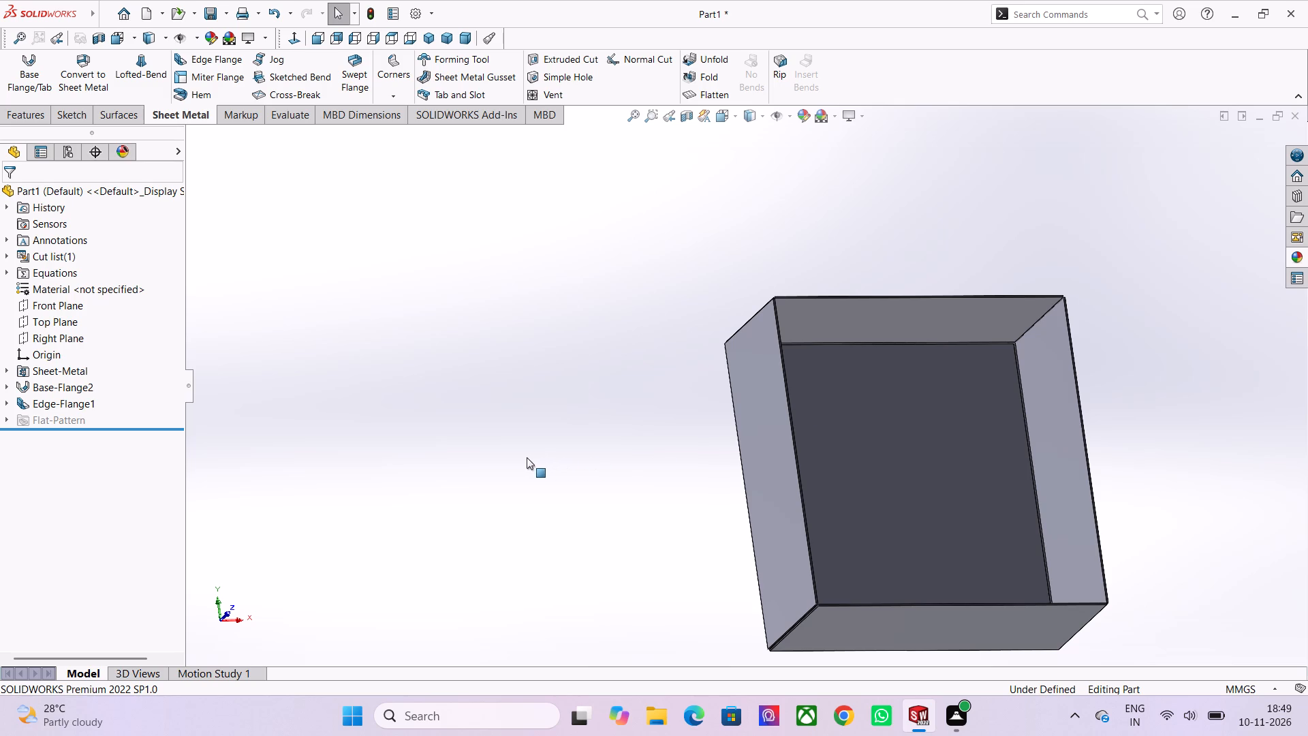
{"action": "scroll", "coordinate": [484, 474], "scroll_direction": "down", "scroll_amount": 1}
{"action": "middle_click_drag", "start_coordinate": [486, 474], "coordinate": [732, 491]}
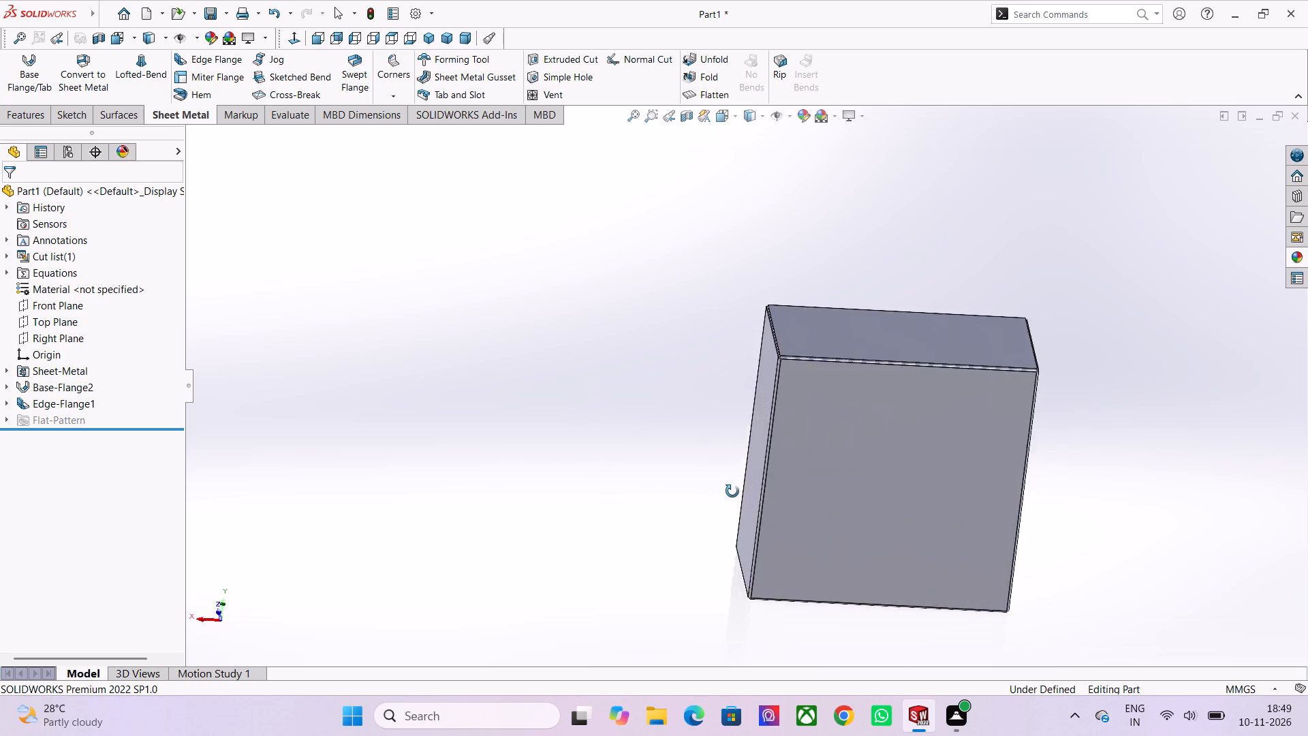
{"action": "middle_click_drag", "start_coordinate": [732, 491], "coordinate": [331, 427]}
{"action": "middle_click", "coordinate": [371, 442]}
{"action": "middle_click", "coordinate": [374, 444]}
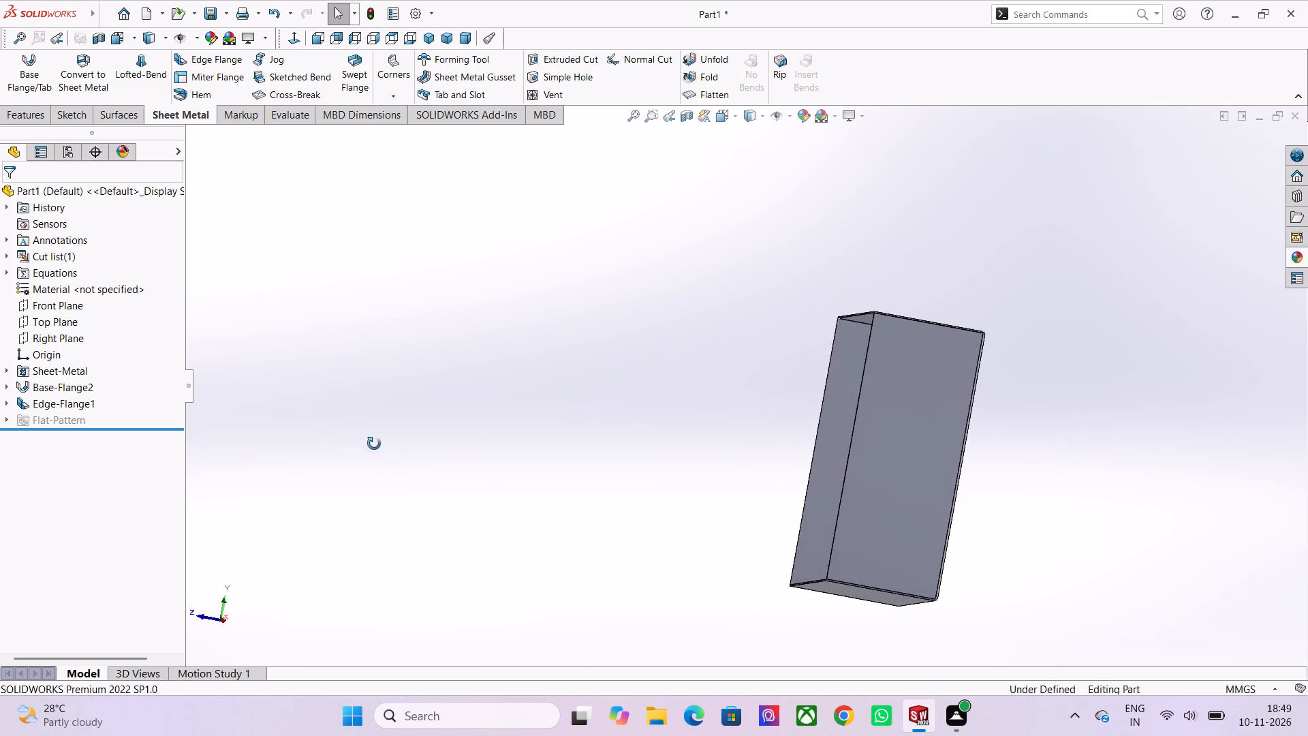
{"action": "middle_click_drag", "start_coordinate": [621, 433], "coordinate": [689, 463]}
{"action": "scroll", "coordinate": [689, 463], "scroll_direction": "up", "scroll_amount": 2}
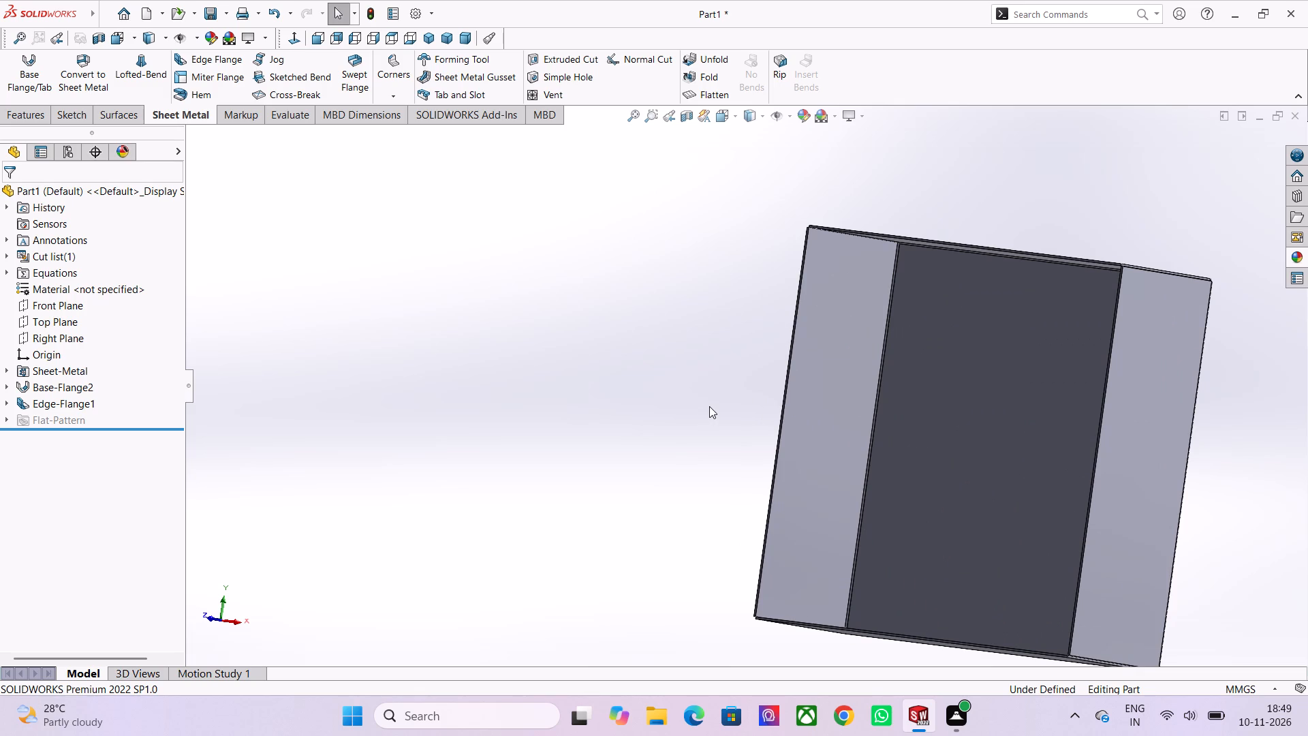
{"action": "scroll", "coordinate": [709, 406], "scroll_direction": "down", "scroll_amount": 1}
{"action": "middle_click_drag", "start_coordinate": [709, 406], "coordinate": [696, 430]}
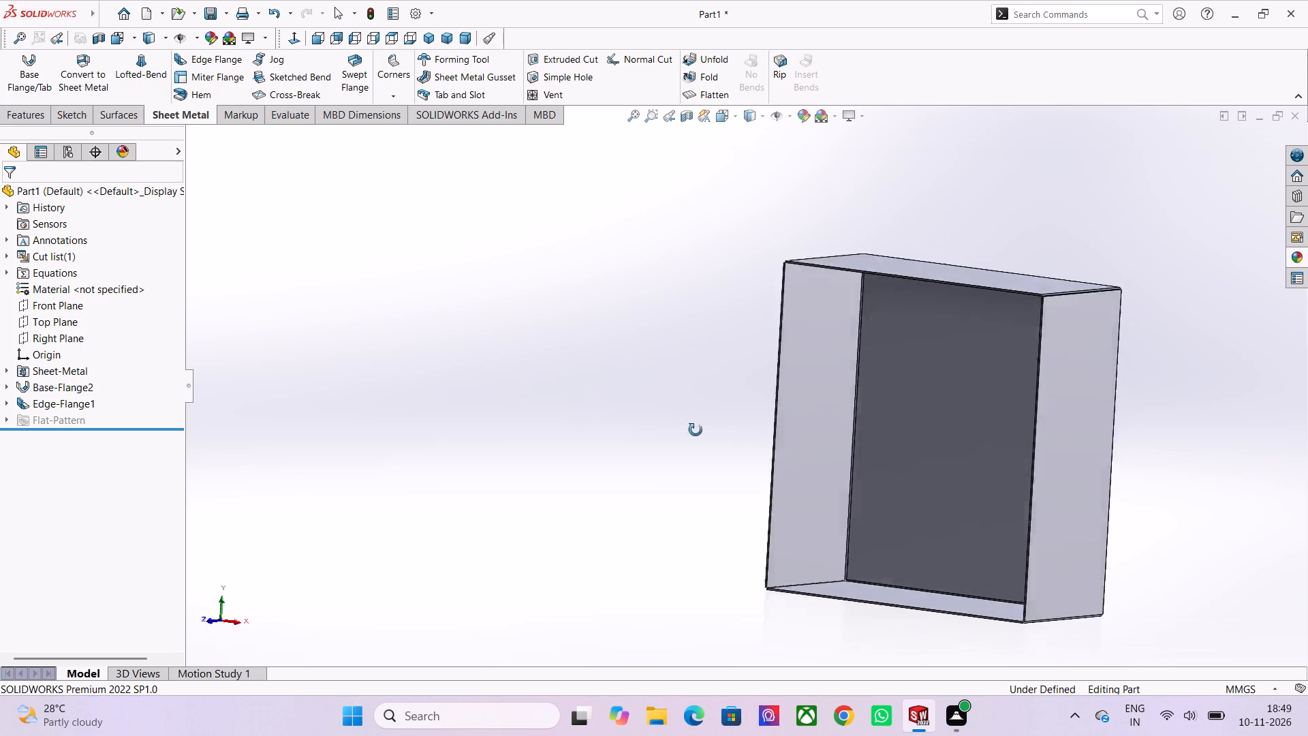
{"action": "middle_click_drag", "start_coordinate": [696, 430], "coordinate": [625, 417]}
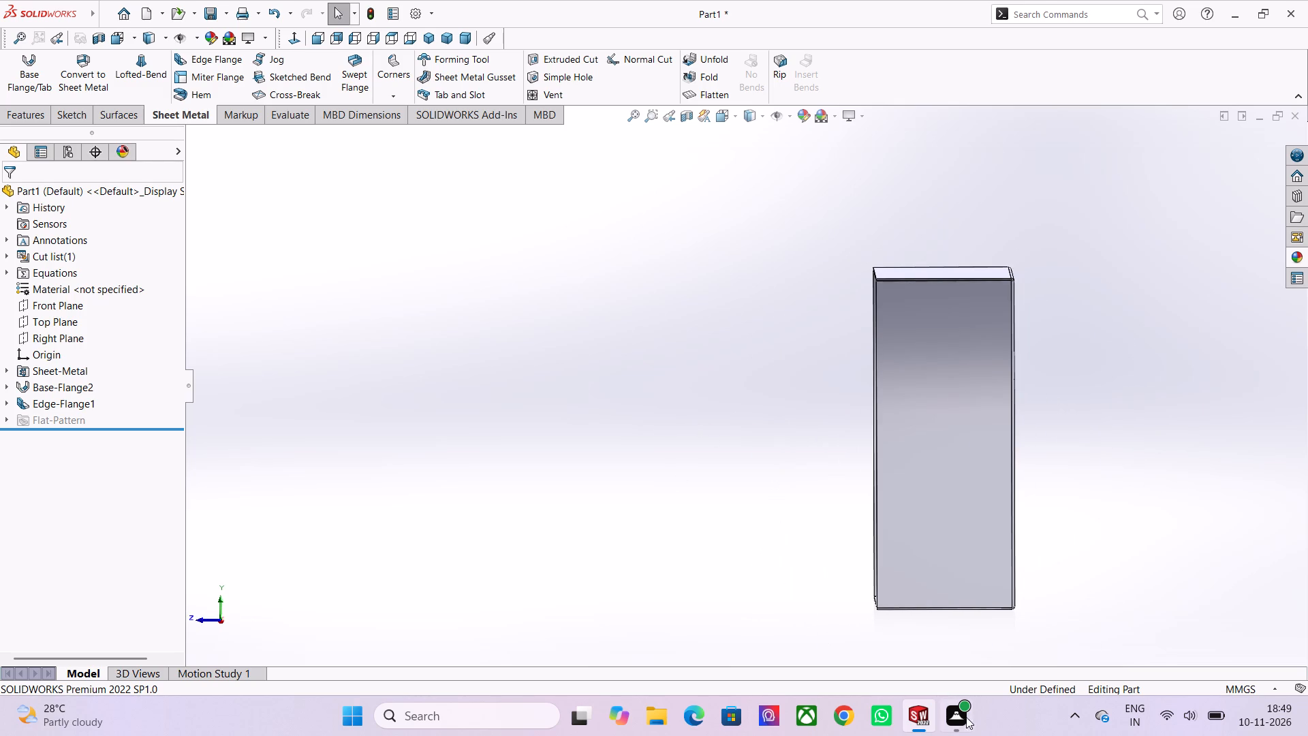
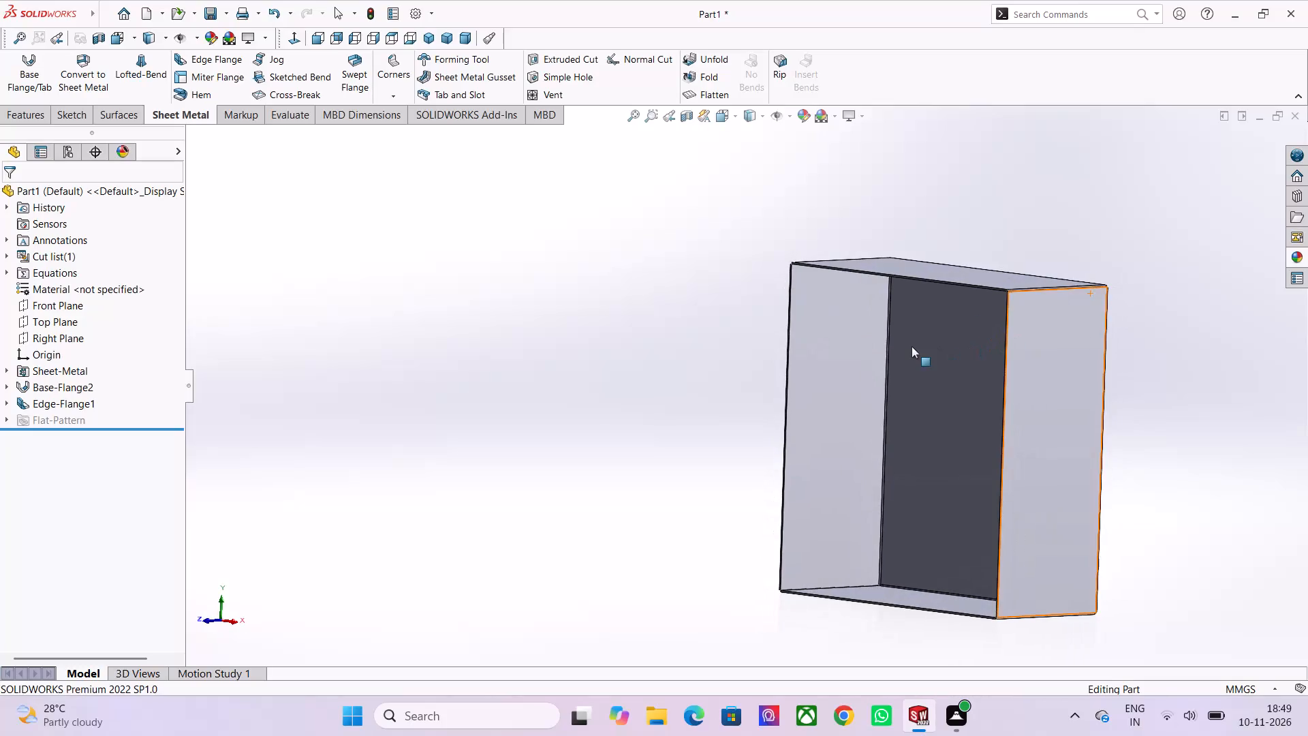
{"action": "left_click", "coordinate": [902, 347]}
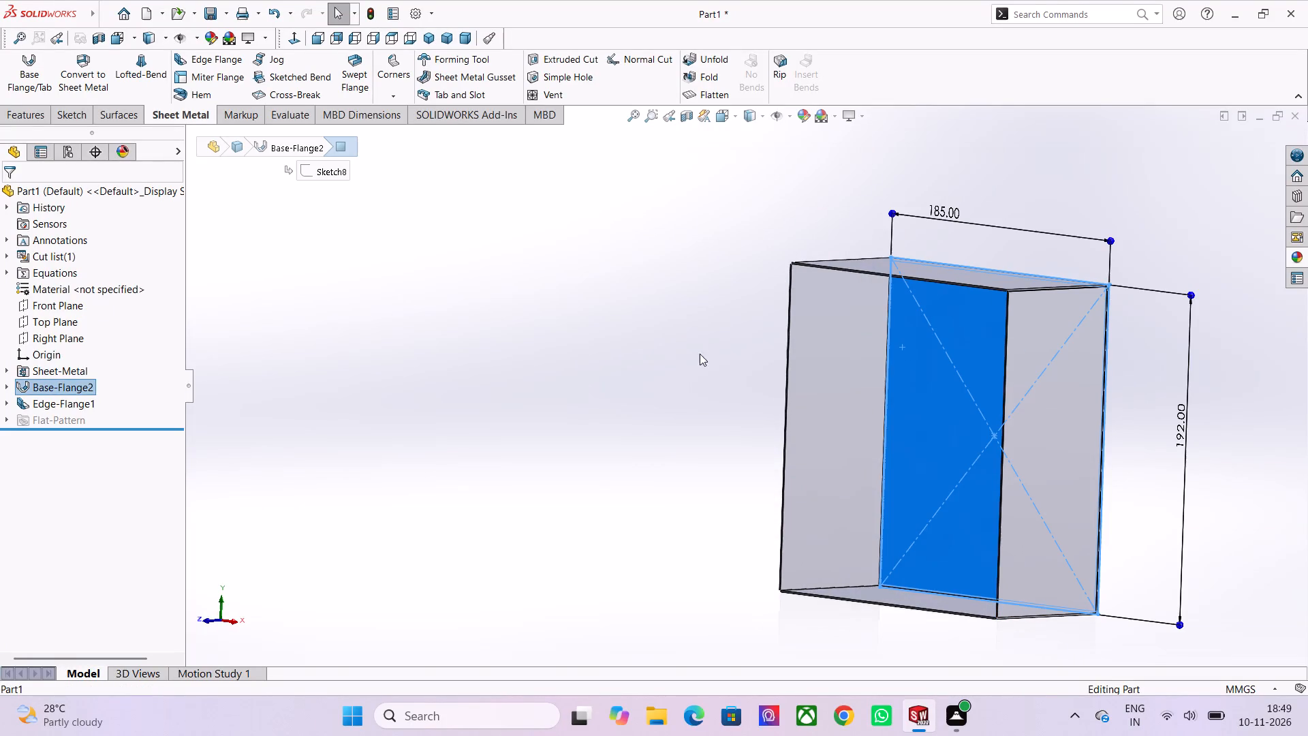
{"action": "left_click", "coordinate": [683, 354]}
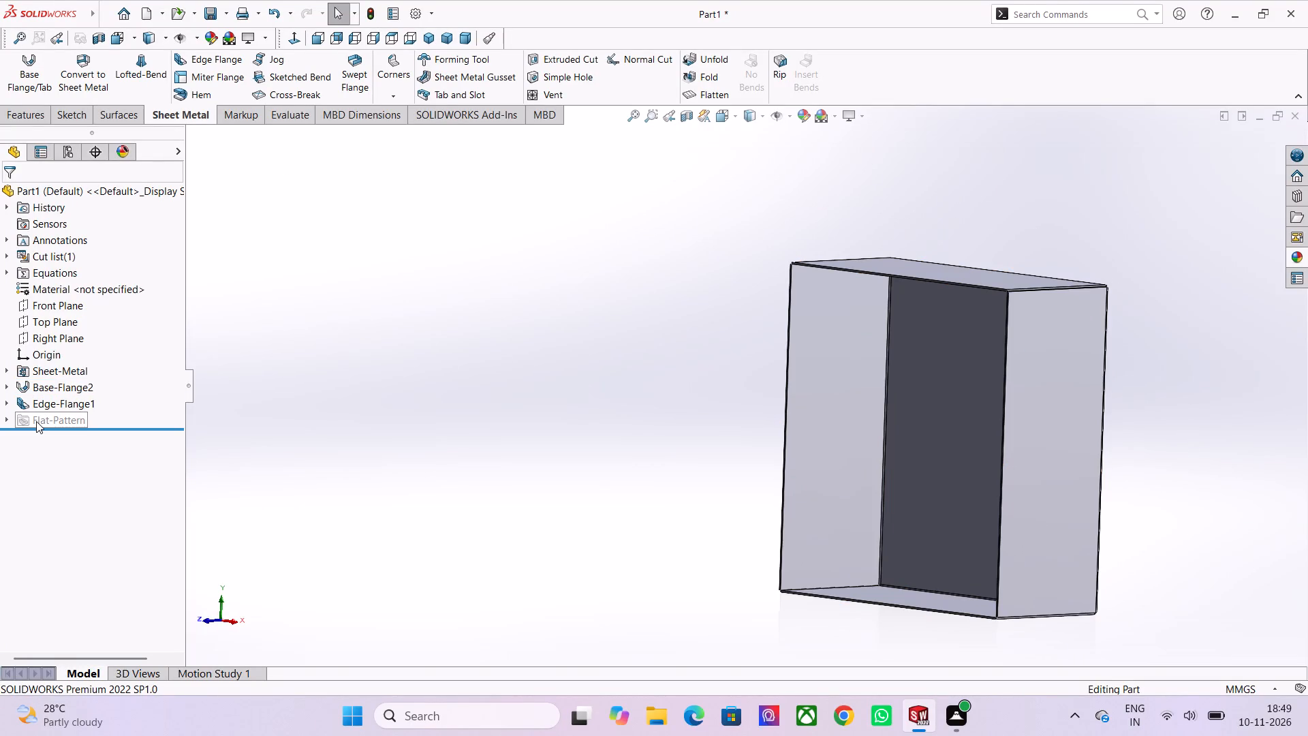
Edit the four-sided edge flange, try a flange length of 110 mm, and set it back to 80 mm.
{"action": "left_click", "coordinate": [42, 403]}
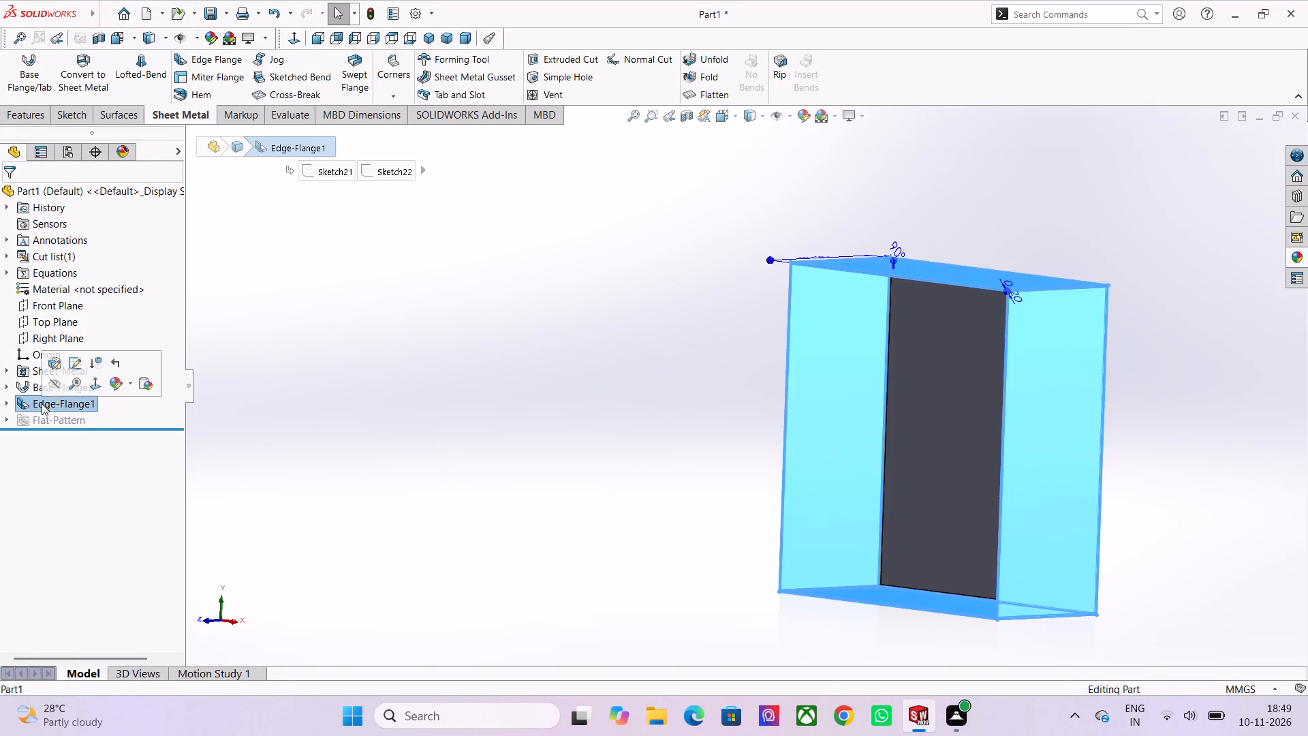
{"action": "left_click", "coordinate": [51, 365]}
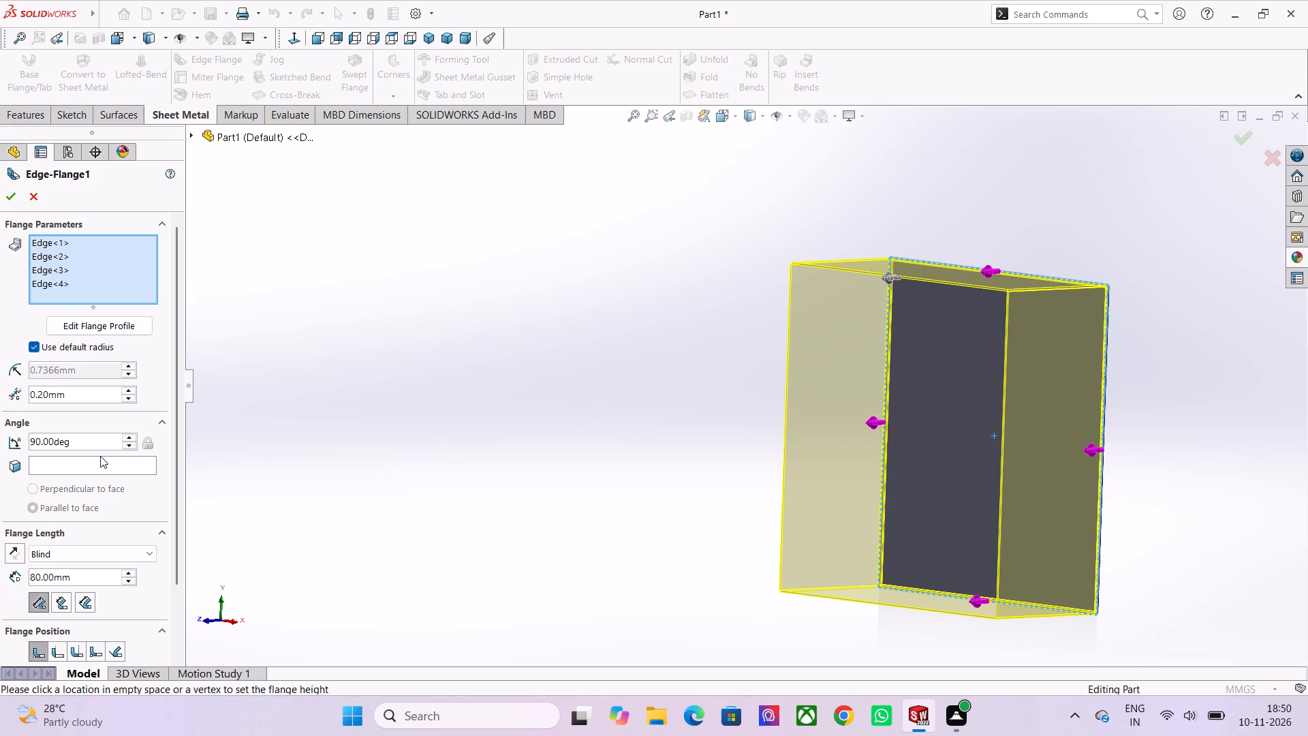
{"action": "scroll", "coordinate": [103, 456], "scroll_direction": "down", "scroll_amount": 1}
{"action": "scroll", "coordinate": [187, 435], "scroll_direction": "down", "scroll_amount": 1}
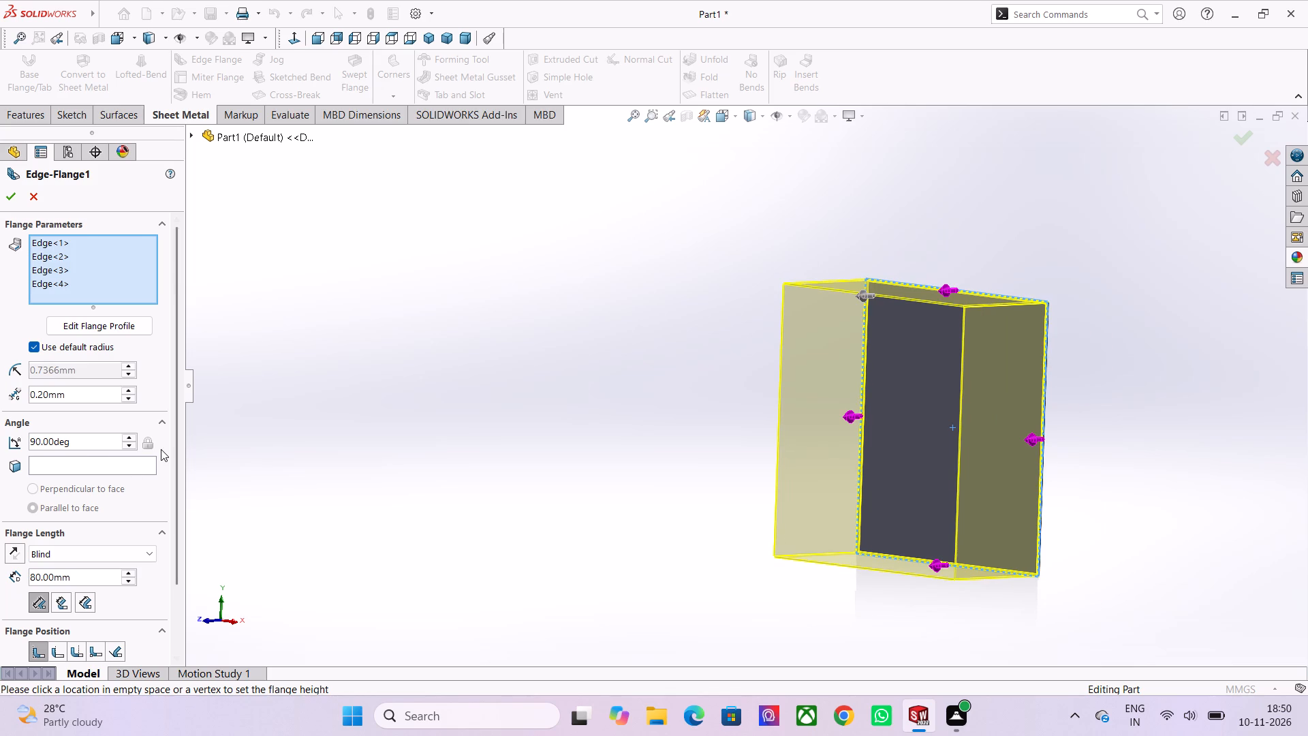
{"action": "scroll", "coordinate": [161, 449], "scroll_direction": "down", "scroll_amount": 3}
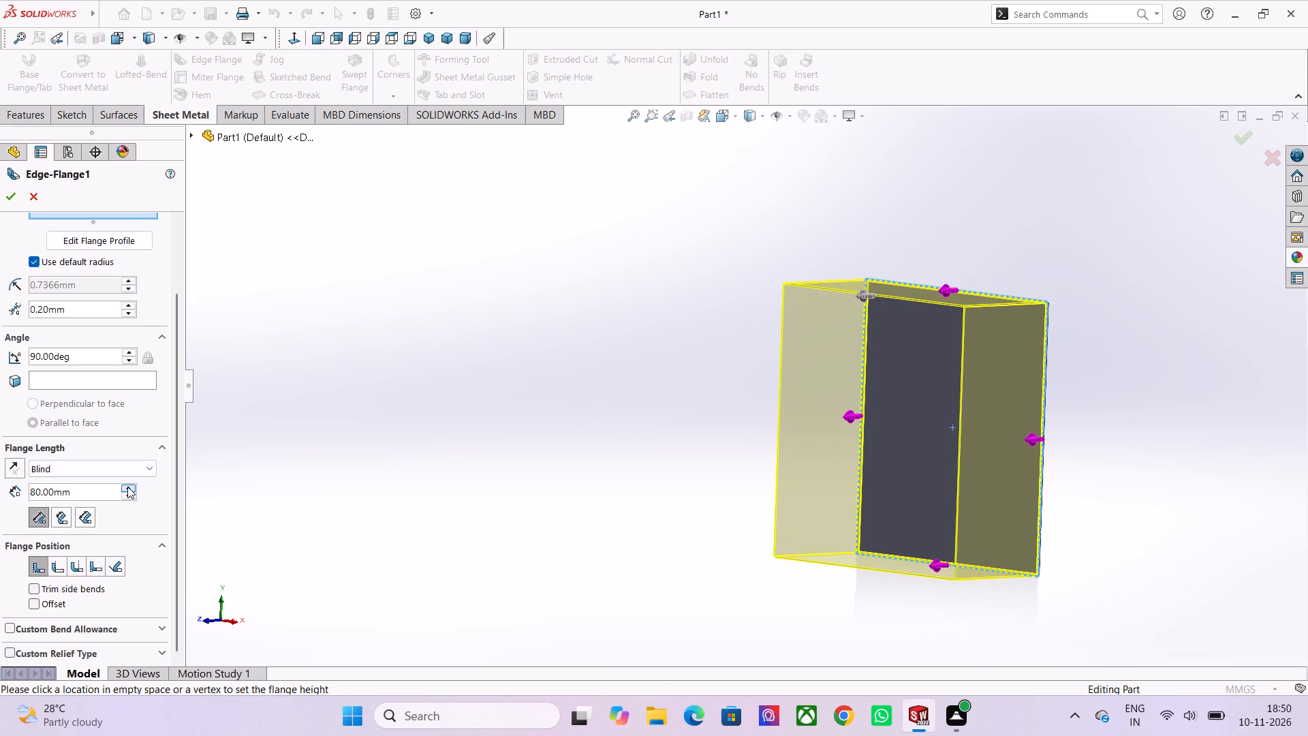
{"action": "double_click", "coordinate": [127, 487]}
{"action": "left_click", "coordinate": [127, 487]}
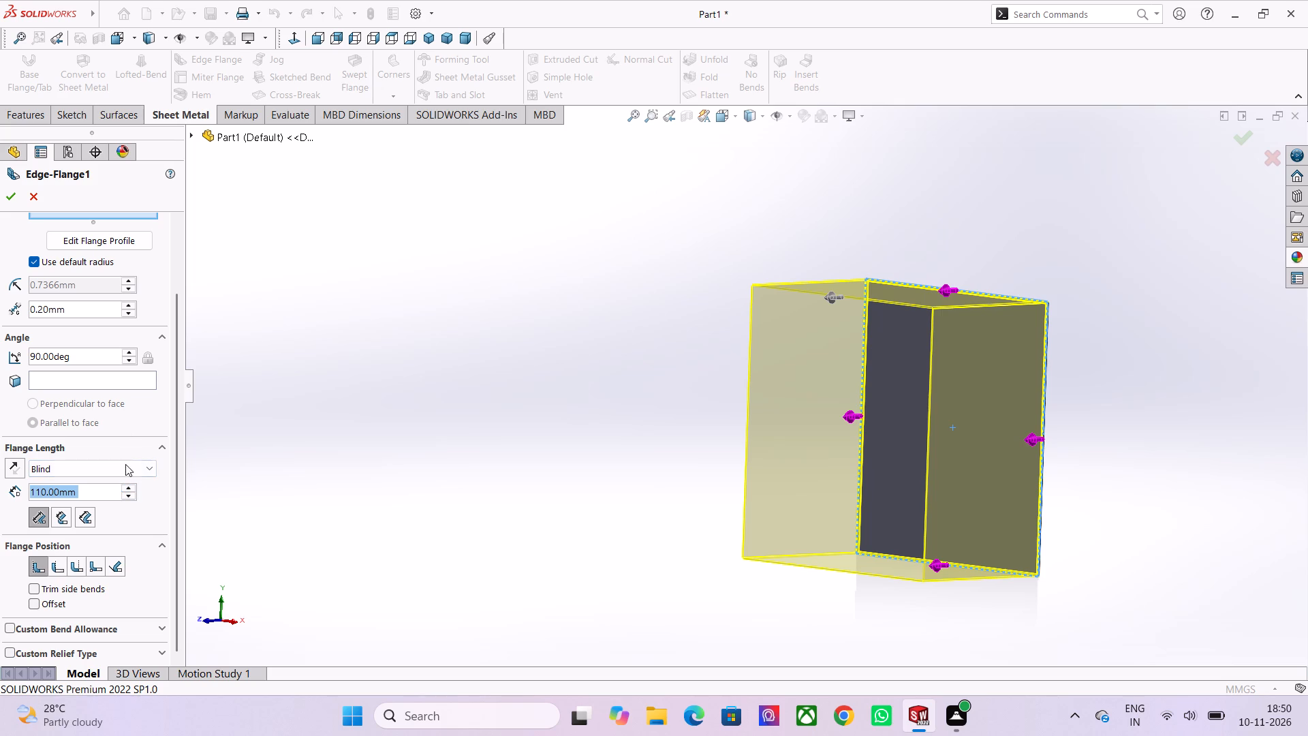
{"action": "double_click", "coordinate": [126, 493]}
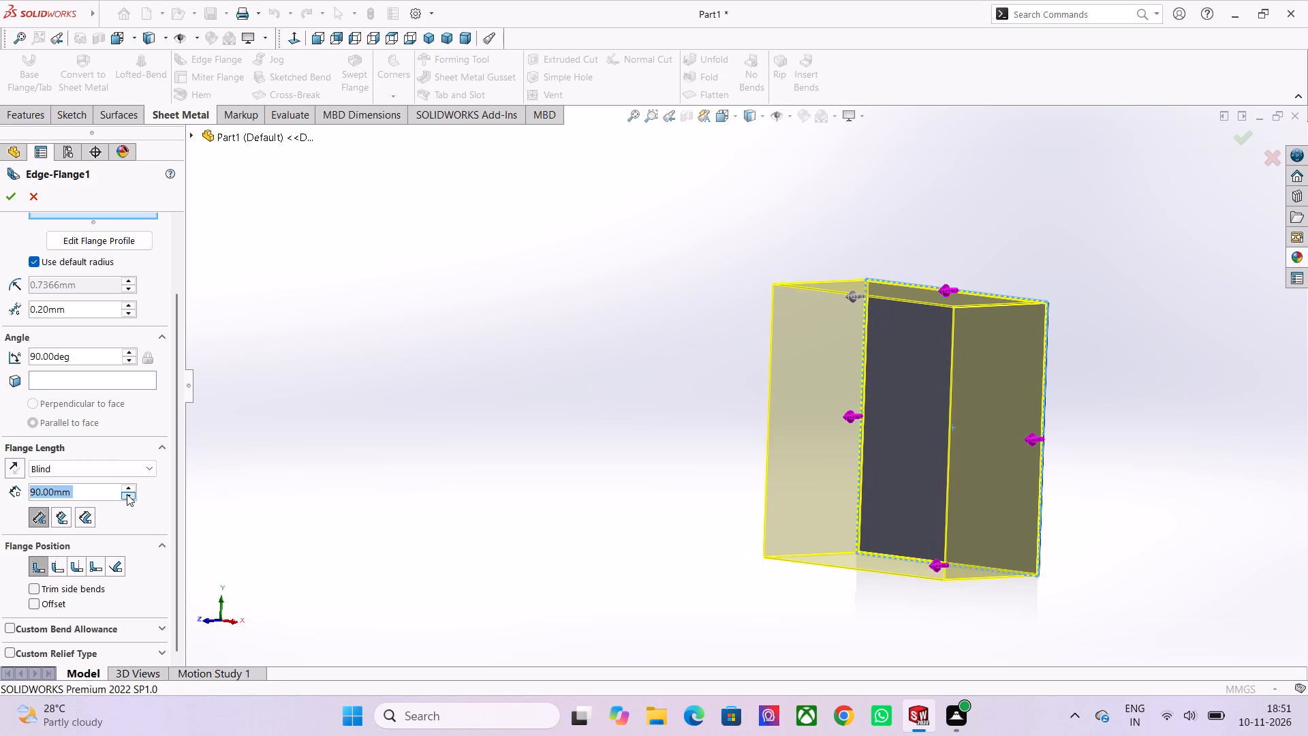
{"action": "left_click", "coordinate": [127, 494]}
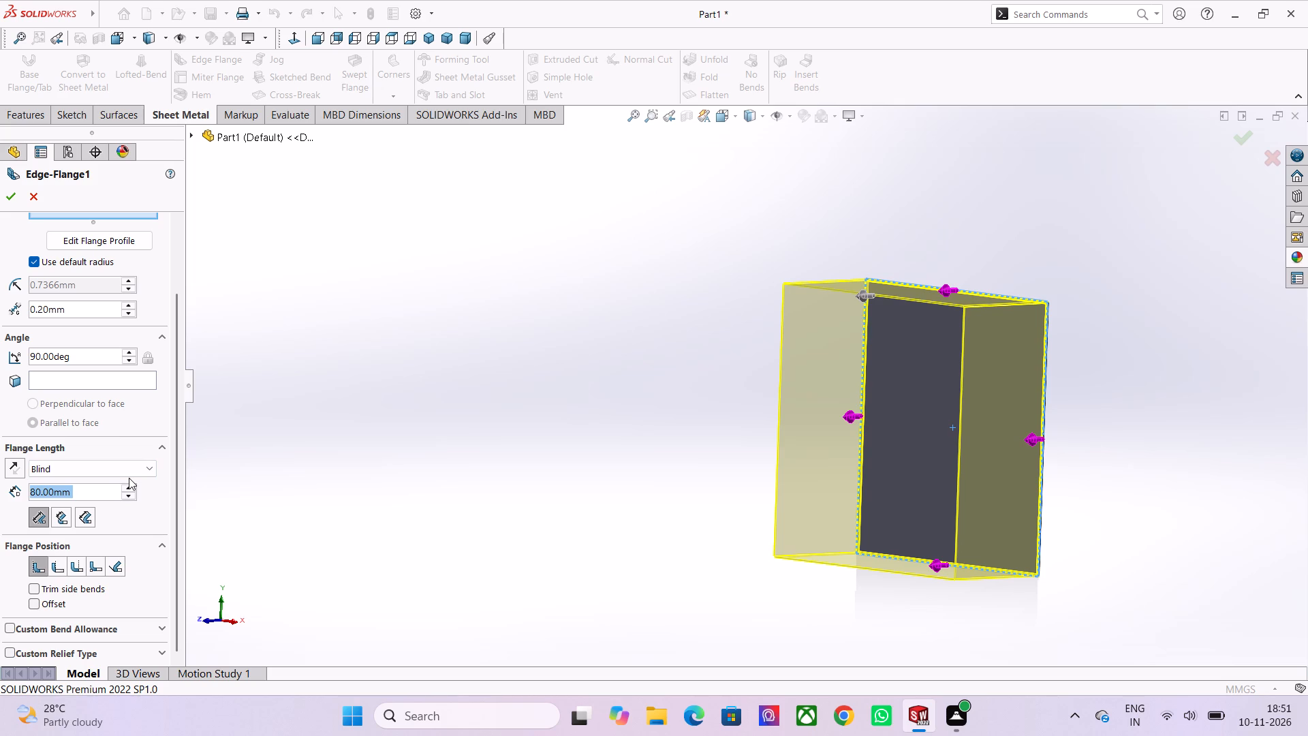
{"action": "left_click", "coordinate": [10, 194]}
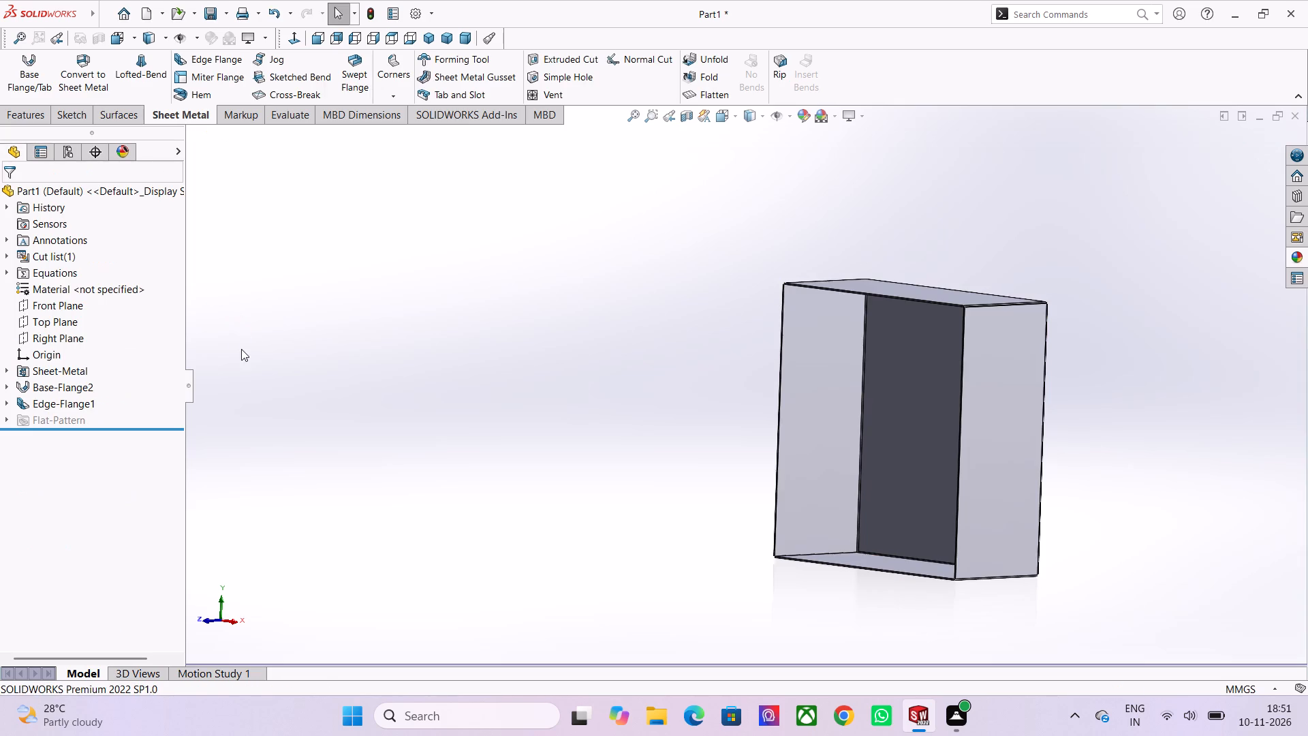
Examine the box's flange corners, open interior, outer base face and side flanges from several directions.
{"action": "scroll", "coordinate": [830, 357], "scroll_direction": "up", "scroll_amount": 2}
{"action": "scroll", "coordinate": [989, 384], "scroll_direction": "up", "scroll_amount": 2}
{"action": "scroll", "coordinate": [1102, 273], "scroll_direction": "up", "scroll_amount": 5}
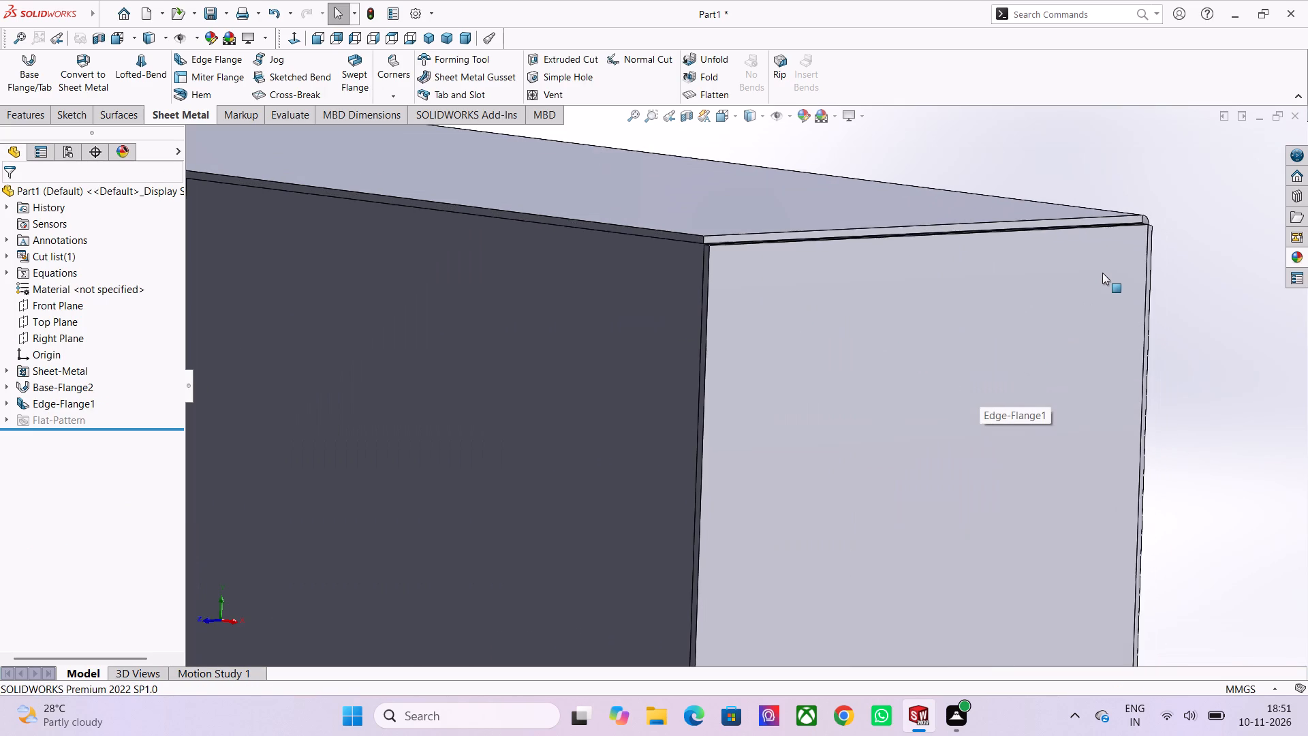
{"action": "middle_click_drag", "start_coordinate": [1102, 268], "coordinate": [1211, 245]}
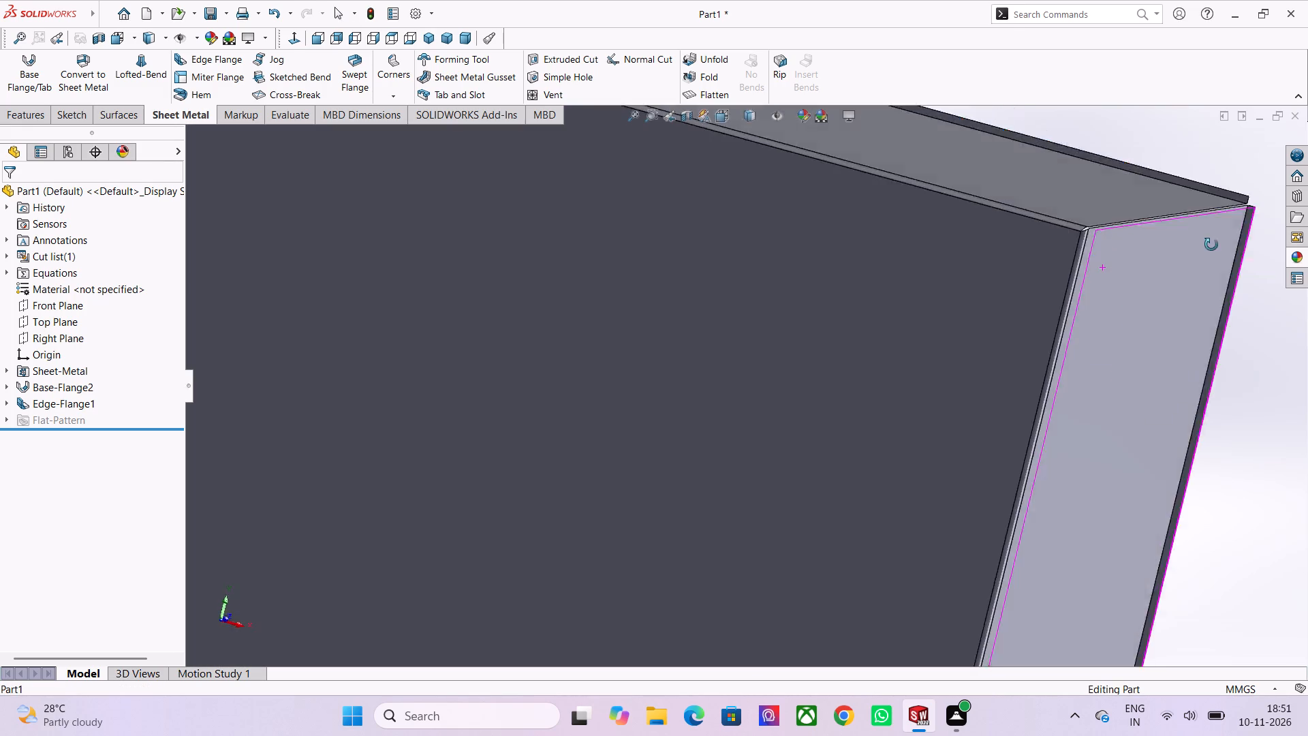
{"action": "middle_click_drag", "start_coordinate": [1211, 245], "coordinate": [1119, 196]}
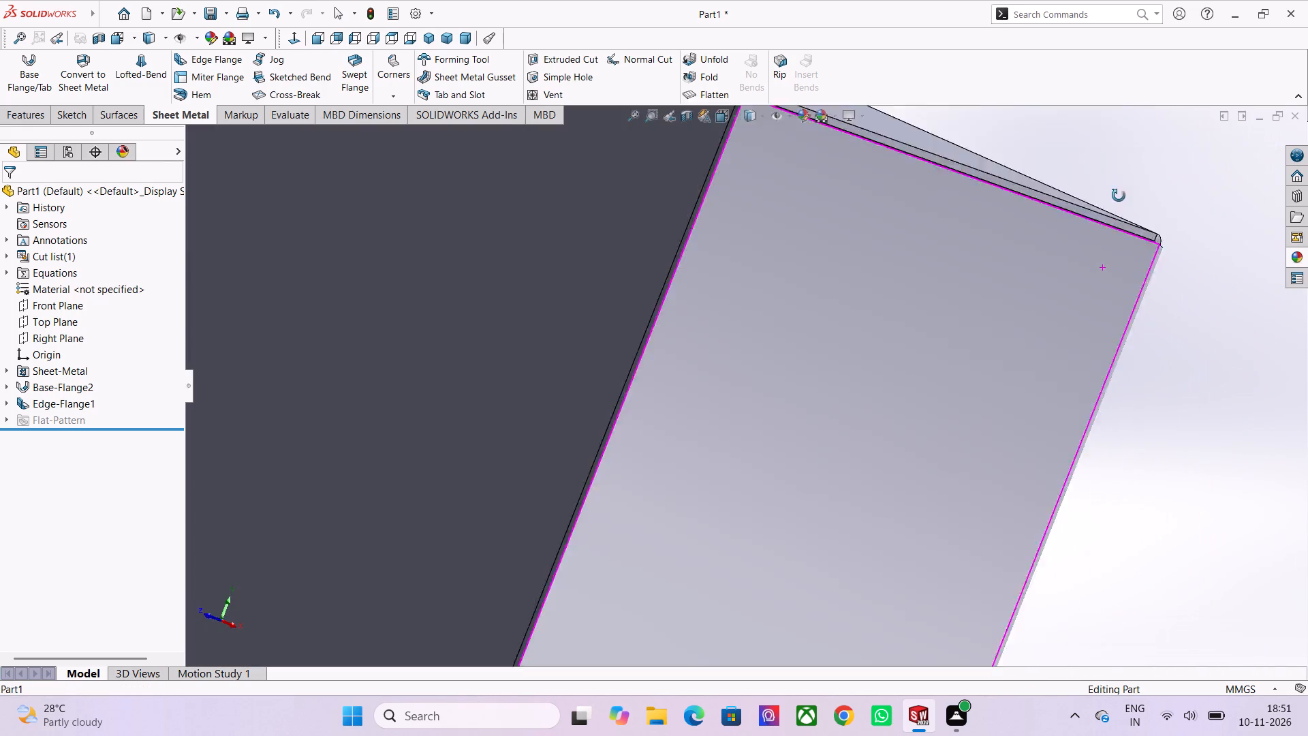
{"action": "middle_click_drag", "start_coordinate": [1119, 196], "coordinate": [1151, 178]}
{"action": "scroll", "coordinate": [1126, 240], "scroll_direction": "down", "scroll_amount": 3}
{"action": "scroll", "coordinate": [1007, 303], "scroll_direction": "down", "scroll_amount": 2}
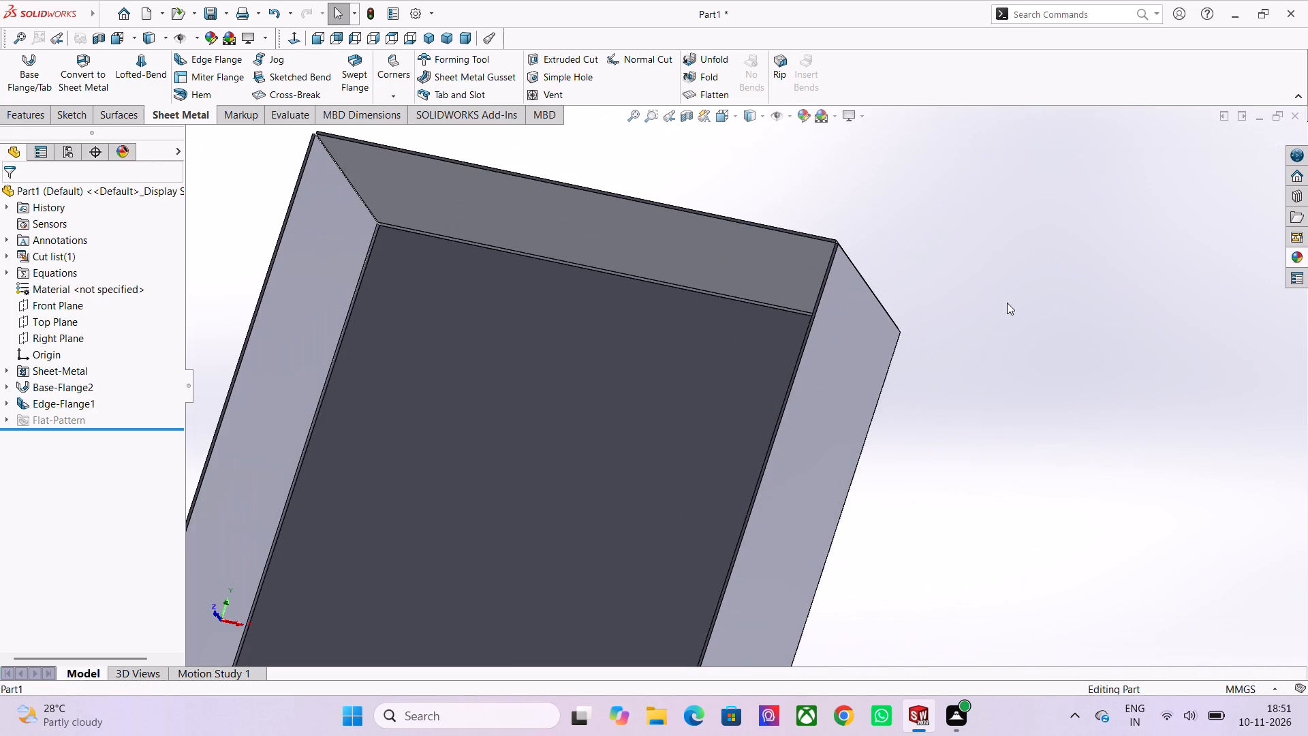
{"action": "scroll", "coordinate": [1007, 303], "scroll_direction": "down", "scroll_amount": 3}
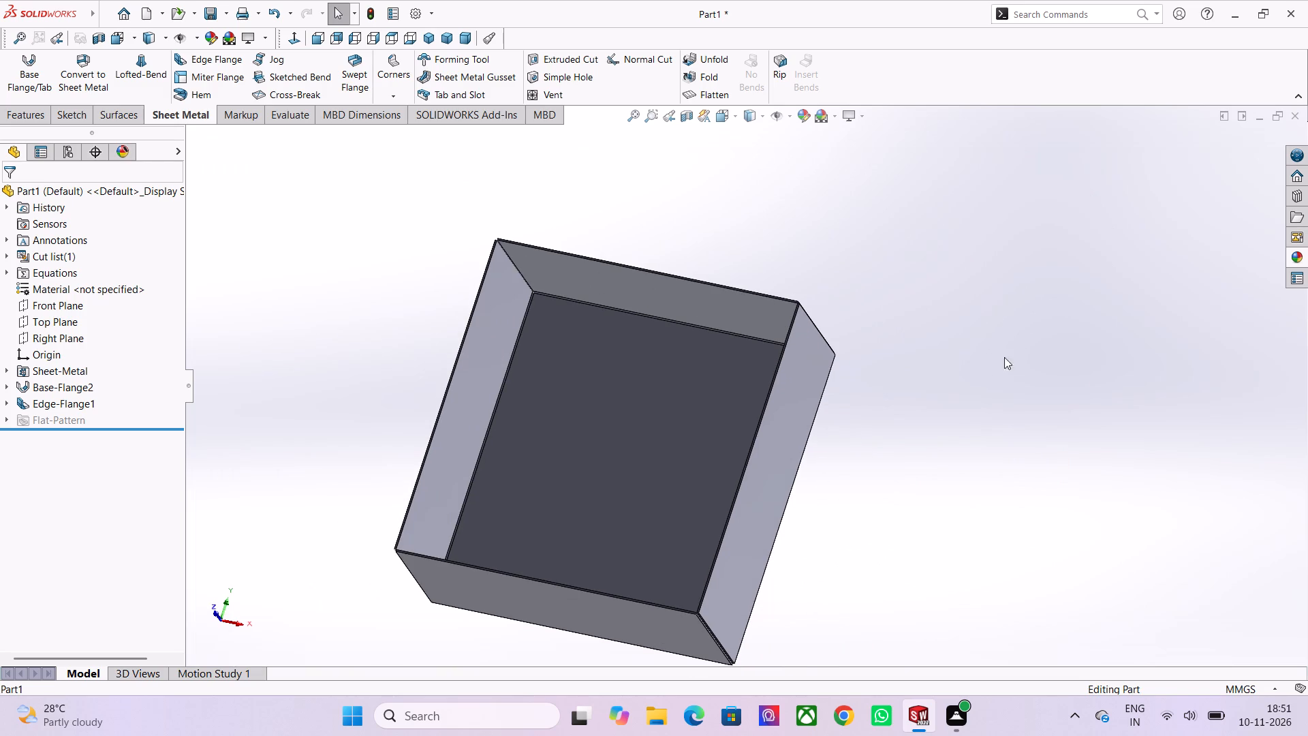
{"action": "middle_click_drag", "start_coordinate": [972, 374], "coordinate": [754, 402]}
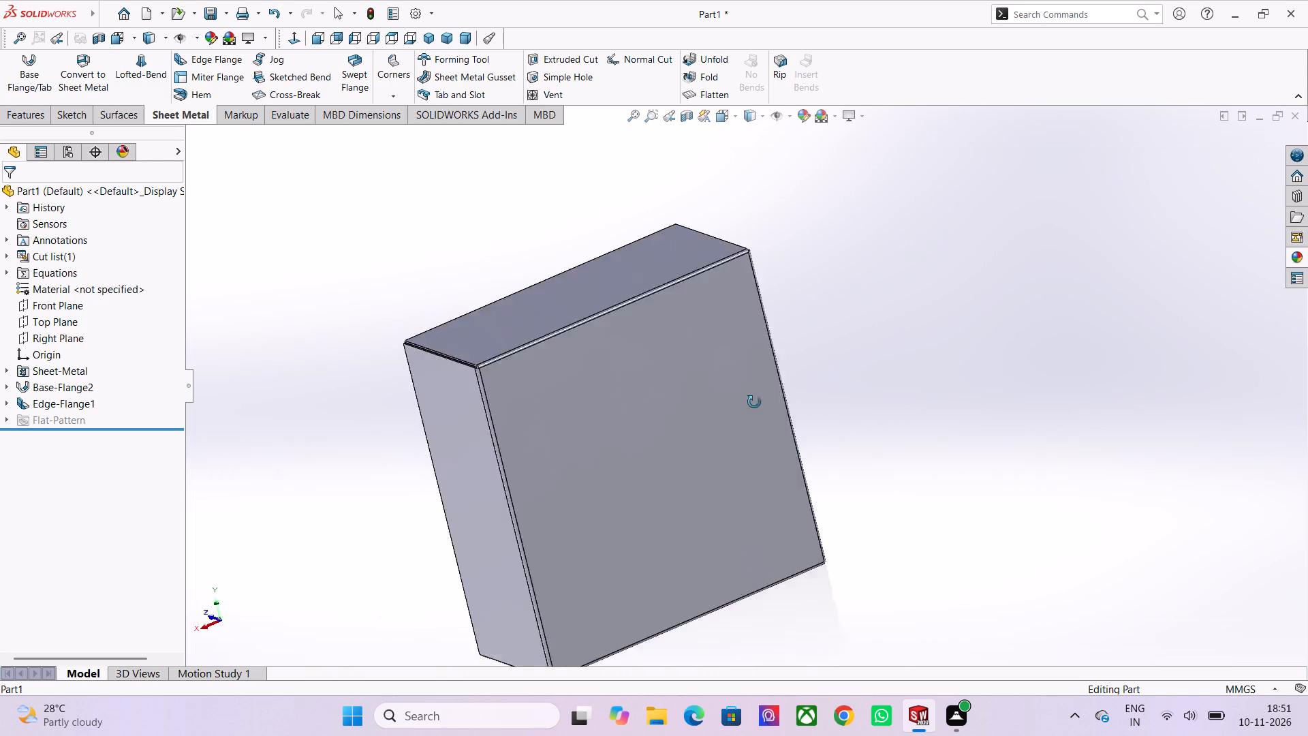
{"action": "middle_click_drag", "start_coordinate": [754, 402], "coordinate": [850, 351]}
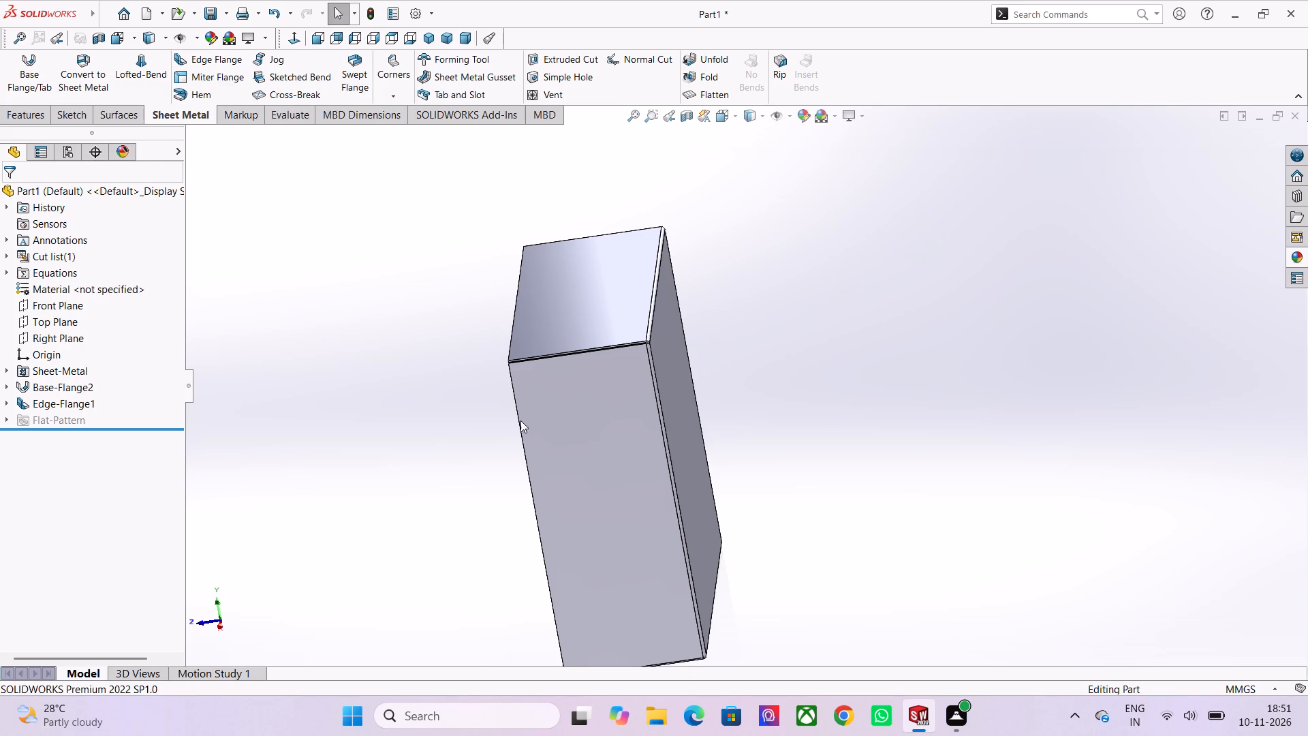
{"action": "middle_click_drag", "start_coordinate": [424, 480], "coordinate": [517, 391]}
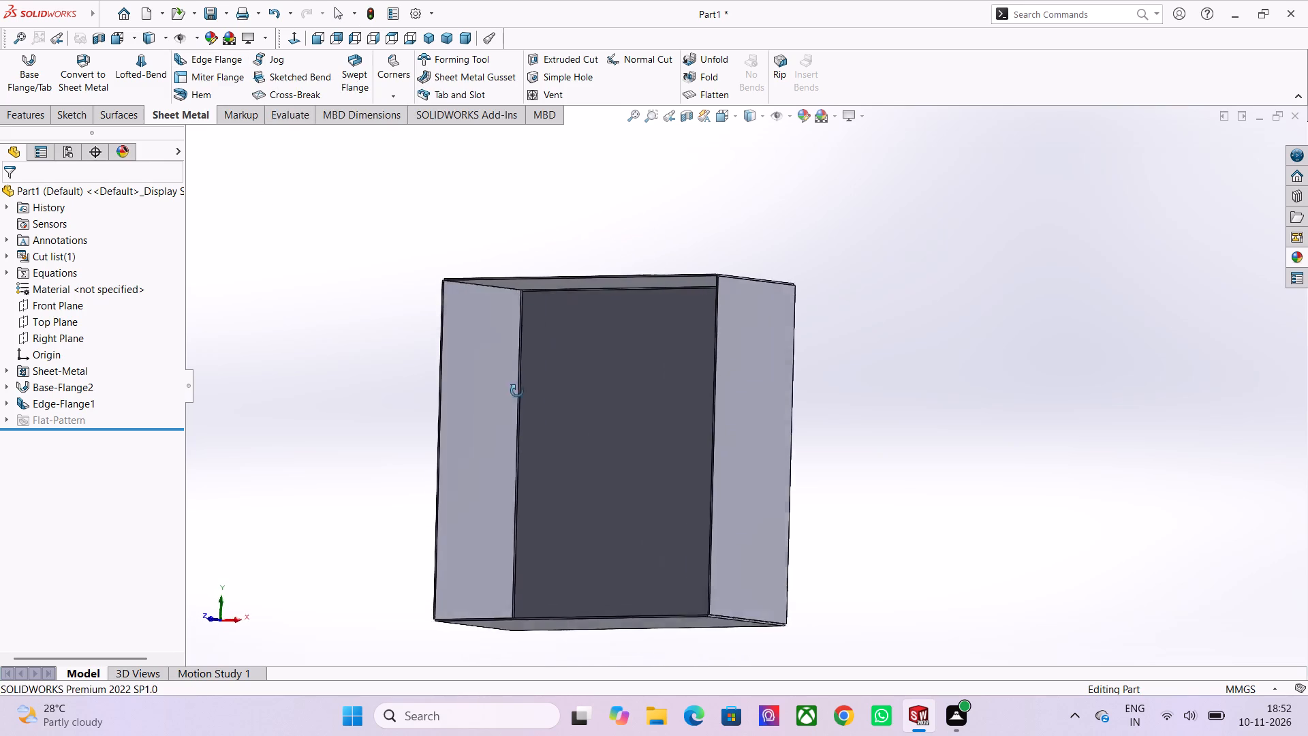
{"action": "middle_click_drag", "start_coordinate": [517, 391], "coordinate": [499, 472]}
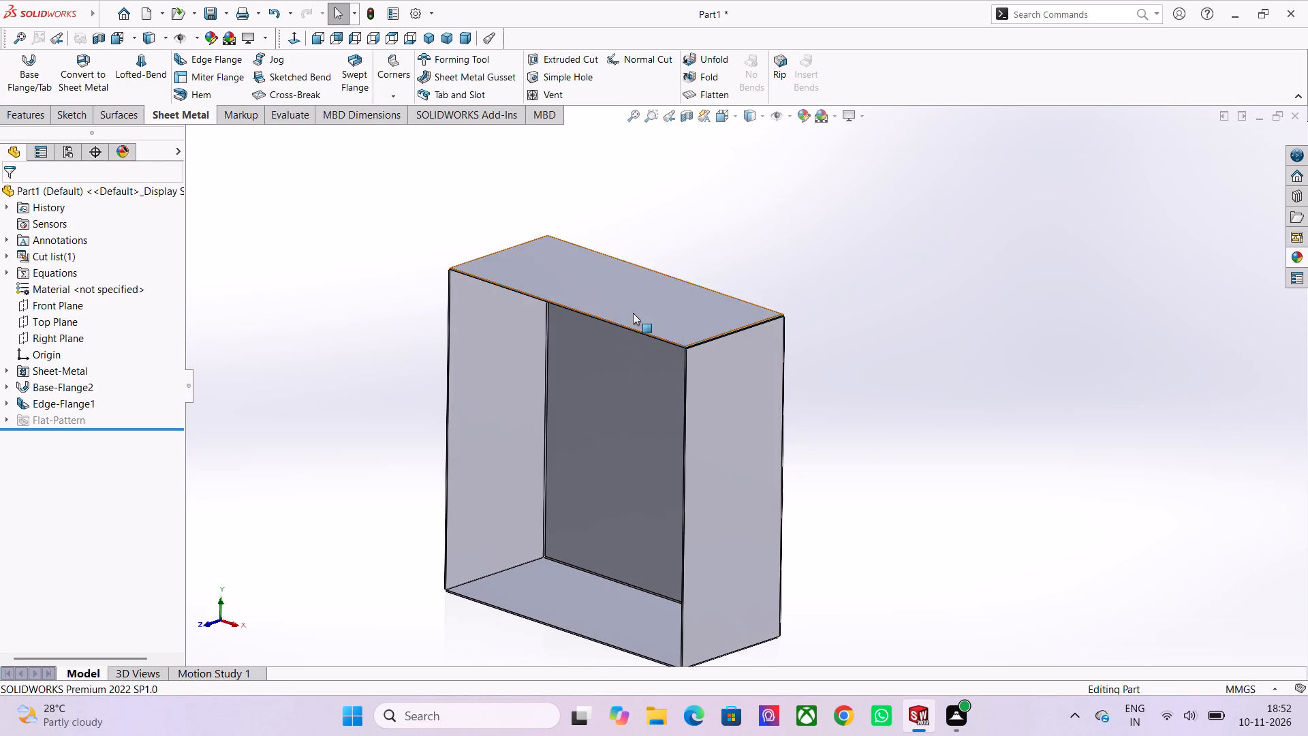
Start a 90-degree edge flange on the top edge of the box's open rim, turned inward with a length of about 28.74 mm.
{"action": "scroll", "coordinate": [633, 313], "scroll_direction": "up", "scroll_amount": 5}
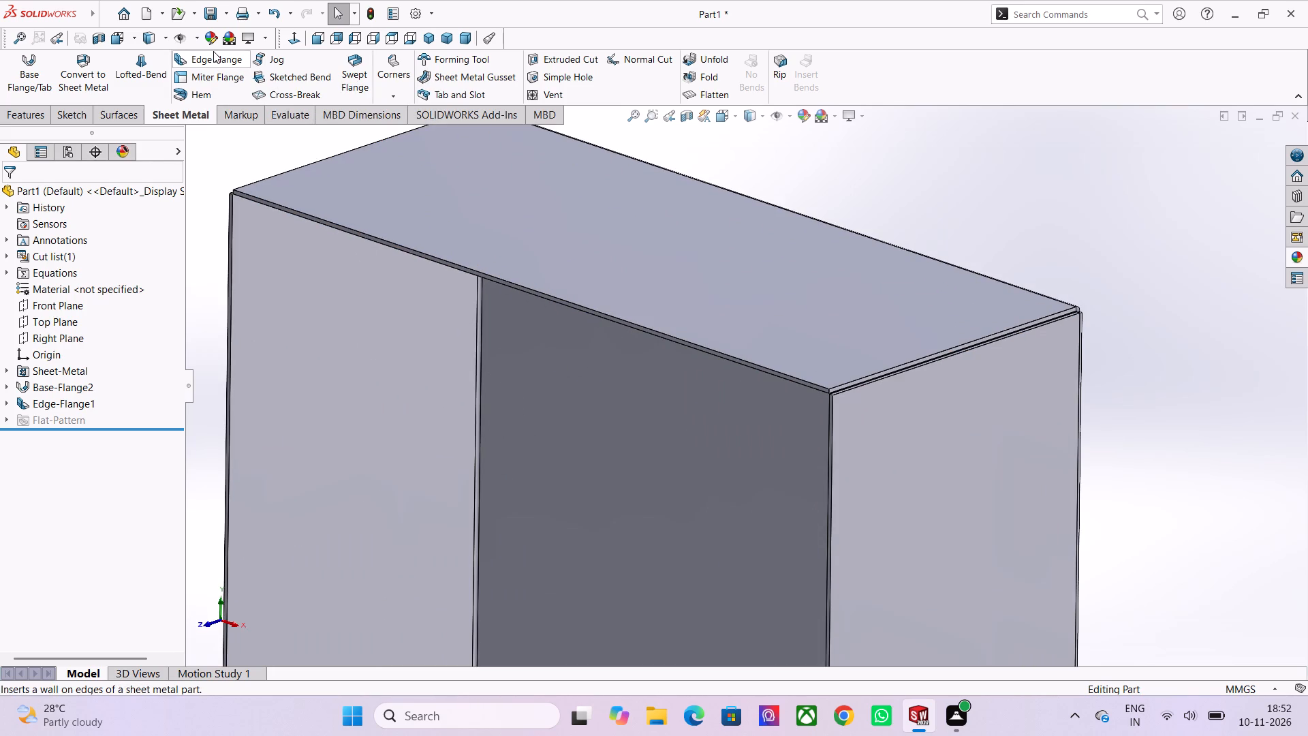
{"action": "left_click", "coordinate": [213, 51]}
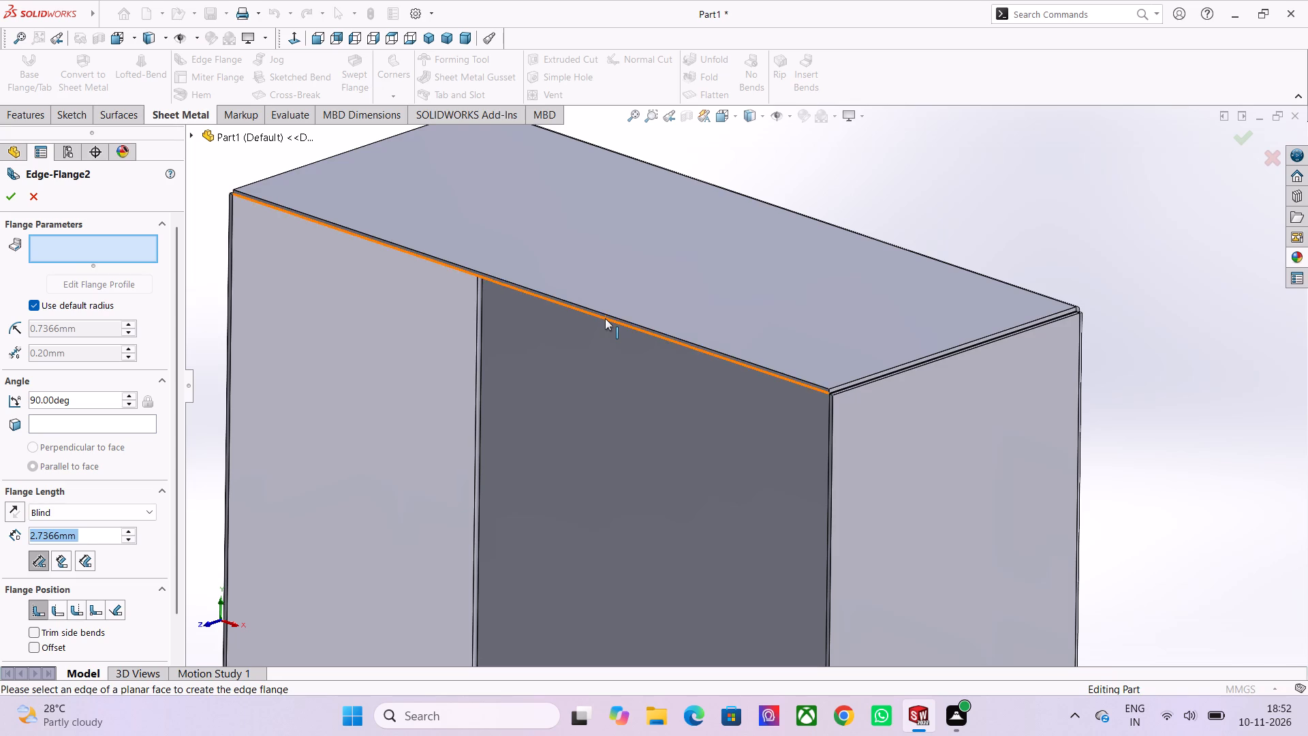
{"action": "left_click", "coordinate": [605, 318]}
{"action": "left_click", "coordinate": [505, 414]}
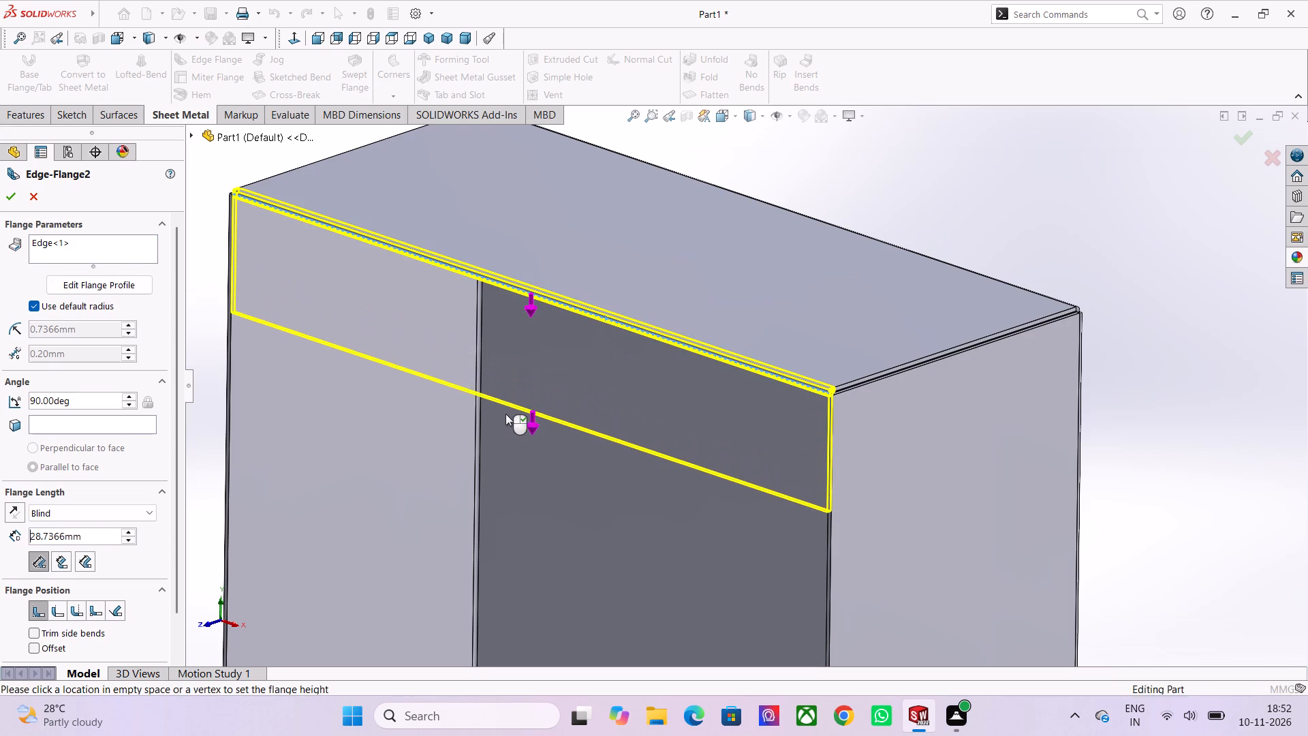
Add the right vertical and bottom edges of the box's open rim to the inward edge flange.
{"action": "scroll", "coordinate": [542, 380], "scroll_direction": "down", "scroll_amount": 2}
{"action": "scroll", "coordinate": [725, 536], "scroll_direction": "down", "scroll_amount": 2}
{"action": "scroll", "coordinate": [785, 521], "scroll_direction": "up", "scroll_amount": 2}
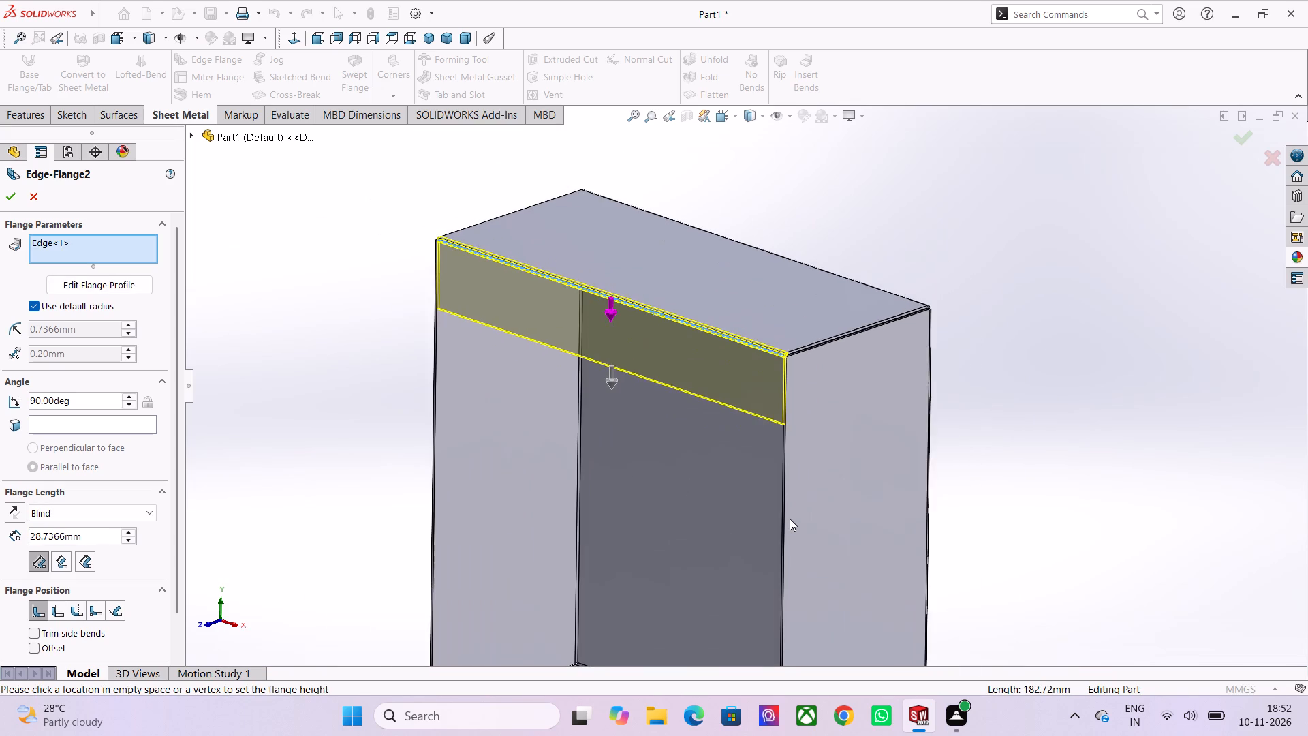
{"action": "scroll", "coordinate": [788, 517], "scroll_direction": "up", "scroll_amount": 4}
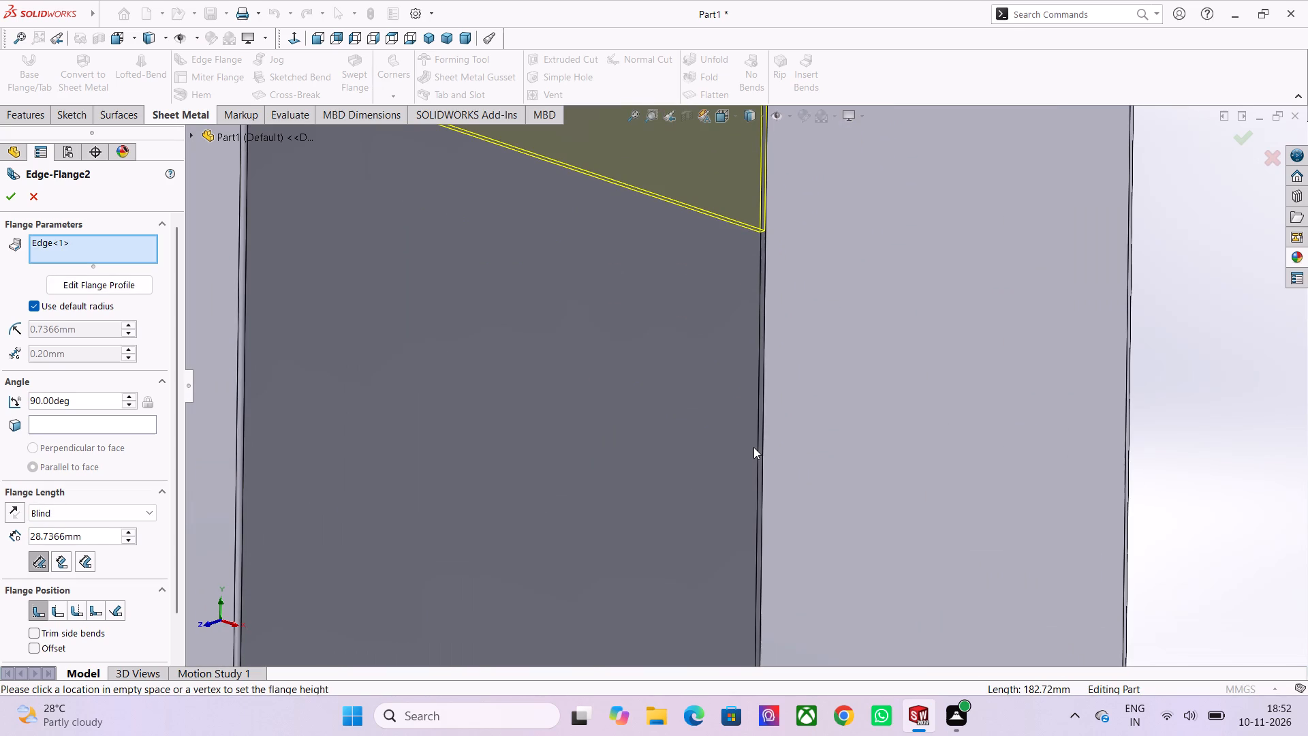
{"action": "left_click", "coordinate": [758, 432]}
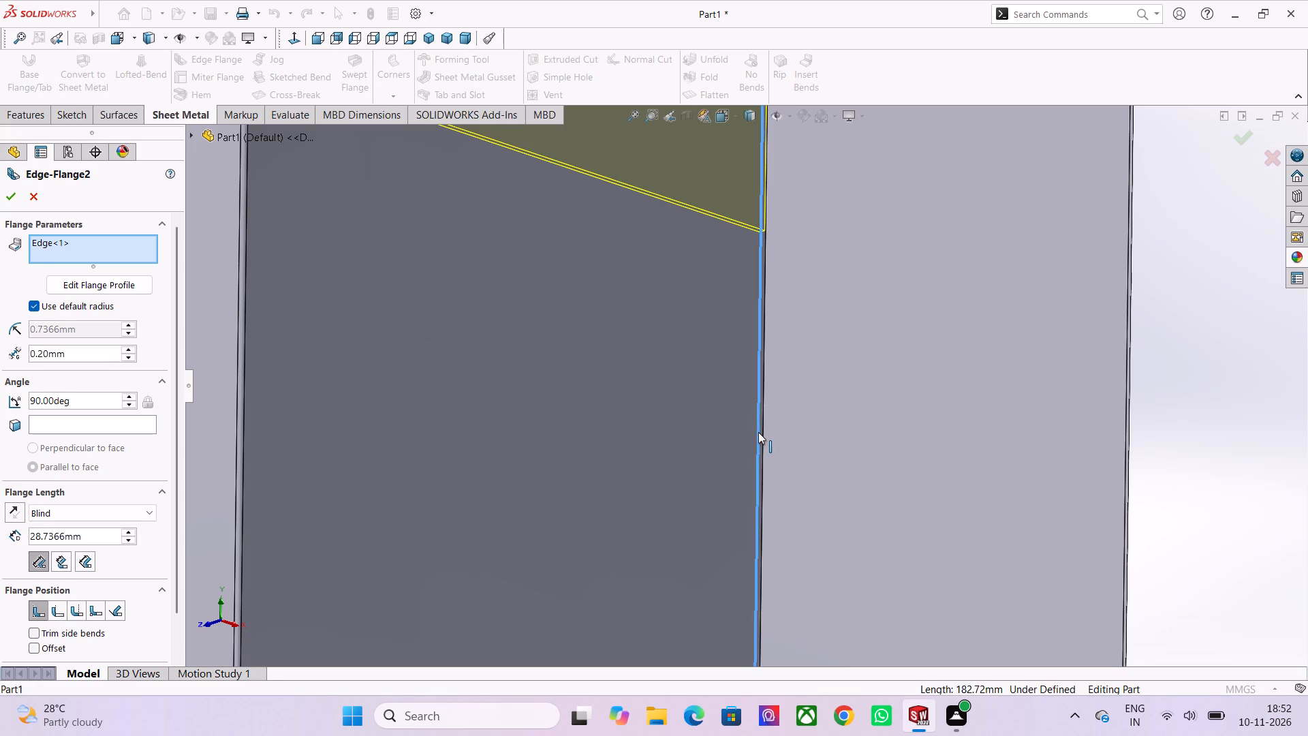
{"action": "scroll", "coordinate": [700, 453], "scroll_direction": "down", "scroll_amount": 2}
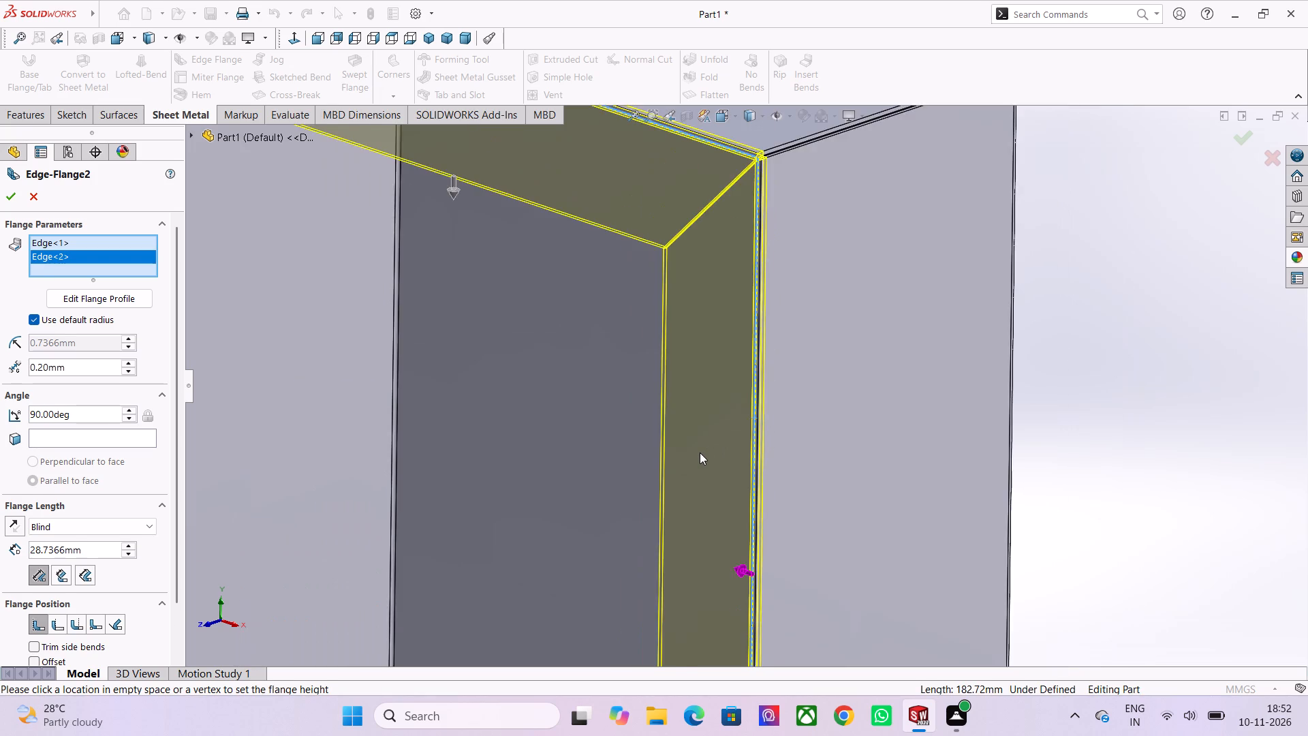
{"action": "scroll", "coordinate": [700, 453], "scroll_direction": "down", "scroll_amount": 2}
{"action": "left_click", "coordinate": [700, 453]}
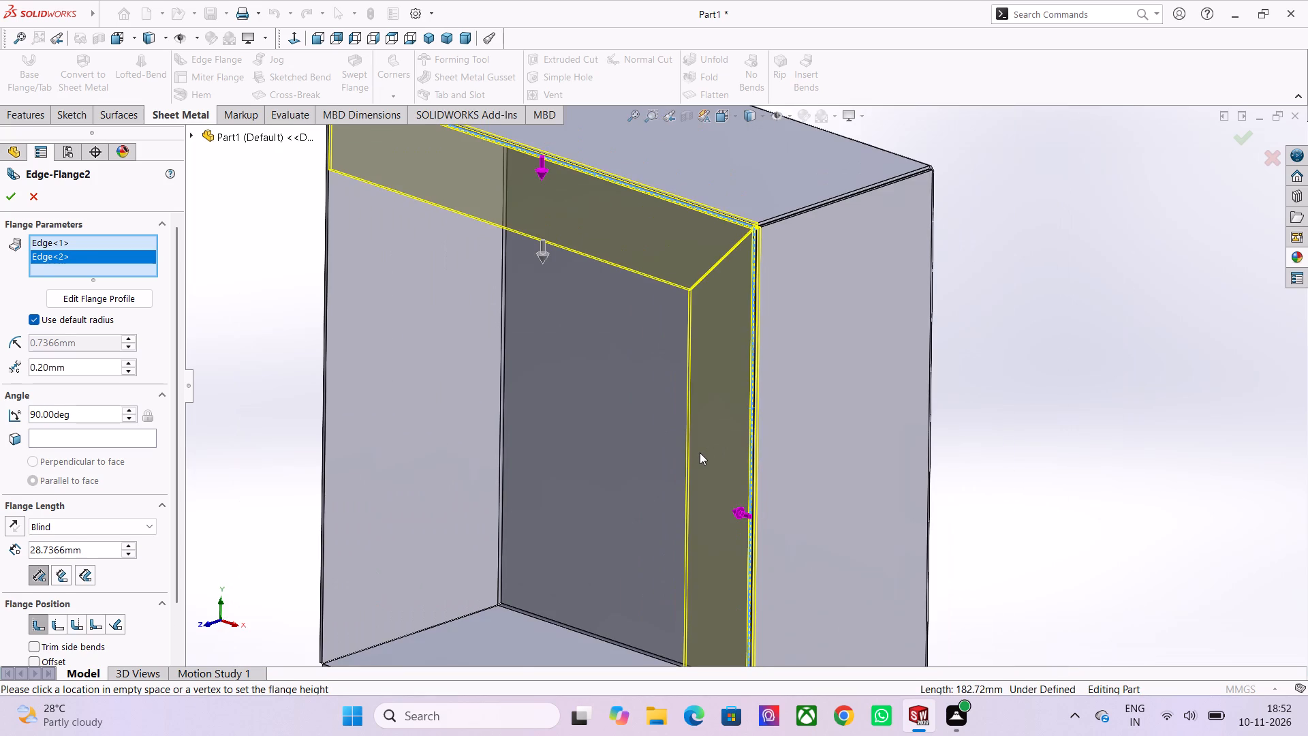
{"action": "scroll", "coordinate": [700, 453], "scroll_direction": "down", "scroll_amount": 2}
{"action": "scroll", "coordinate": [632, 635], "scroll_direction": "up", "scroll_amount": 2}
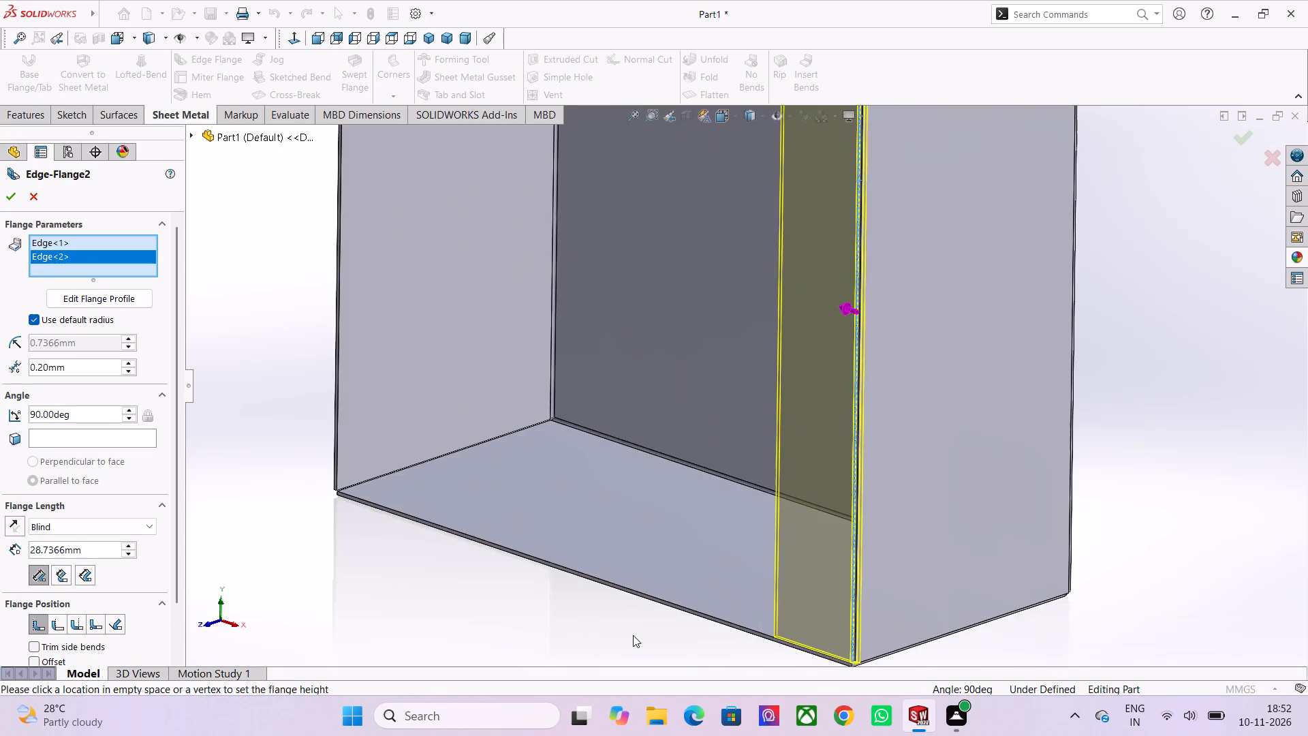
{"action": "scroll", "coordinate": [633, 635], "scroll_direction": "up", "scroll_amount": 4}
{"action": "left_click", "coordinate": [658, 543]}
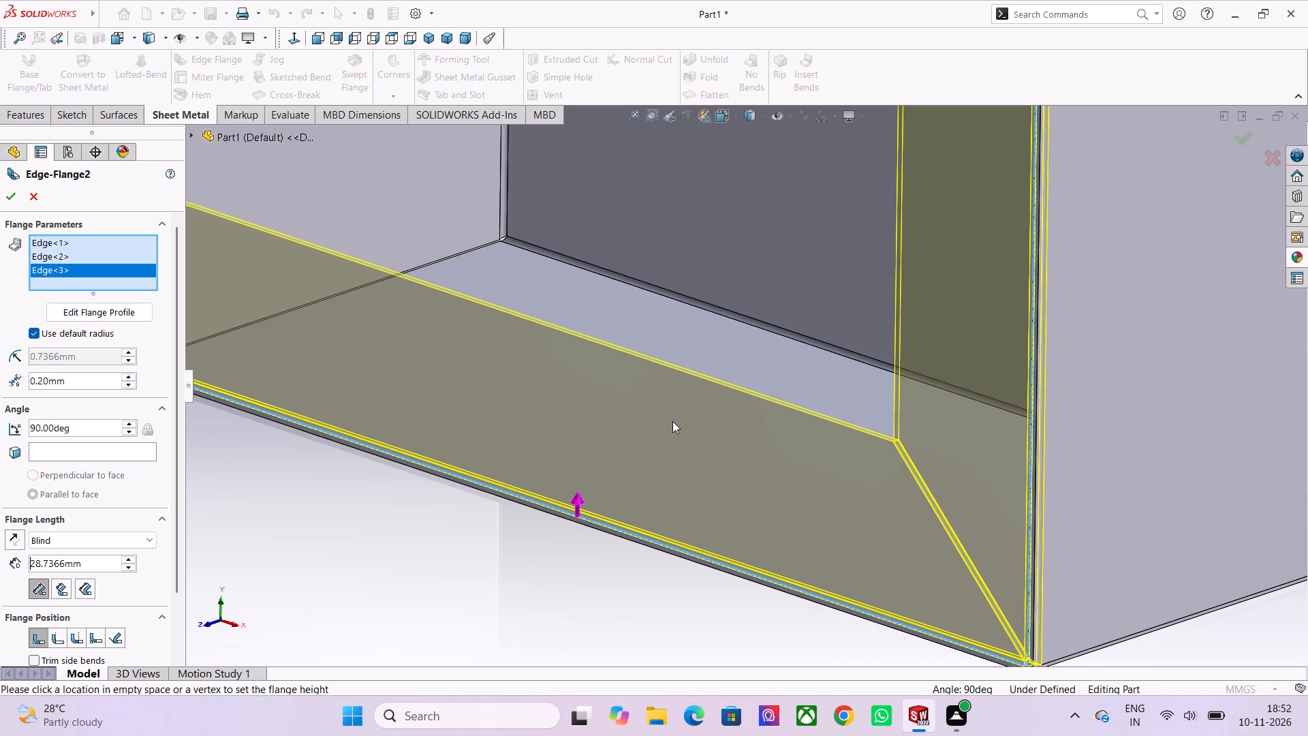
Add the remaining left vertical edge of the box's open rim to the inward edge flange.
{"action": "scroll", "coordinate": [555, 381], "scroll_direction": "down", "scroll_amount": 3}
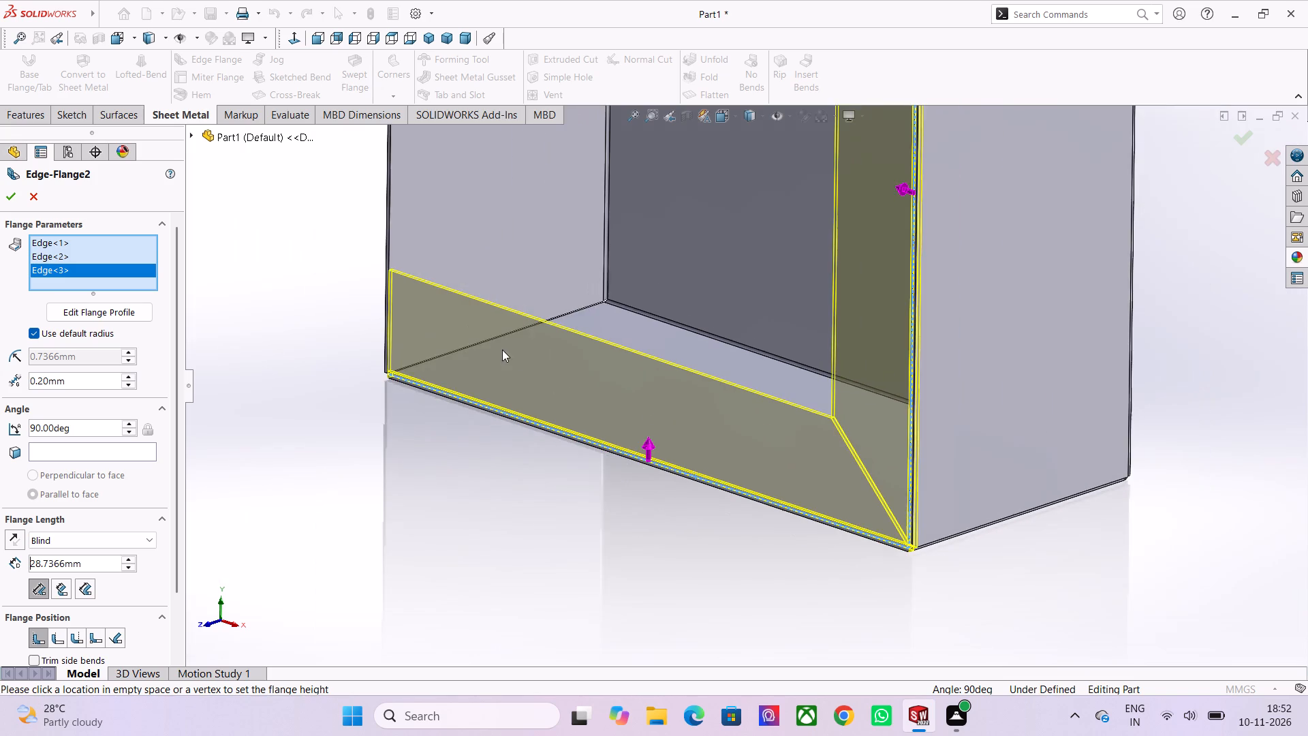
{"action": "scroll", "coordinate": [427, 232], "scroll_direction": "down", "scroll_amount": 2}
{"action": "scroll", "coordinate": [603, 162], "scroll_direction": "down", "scroll_amount": 1}
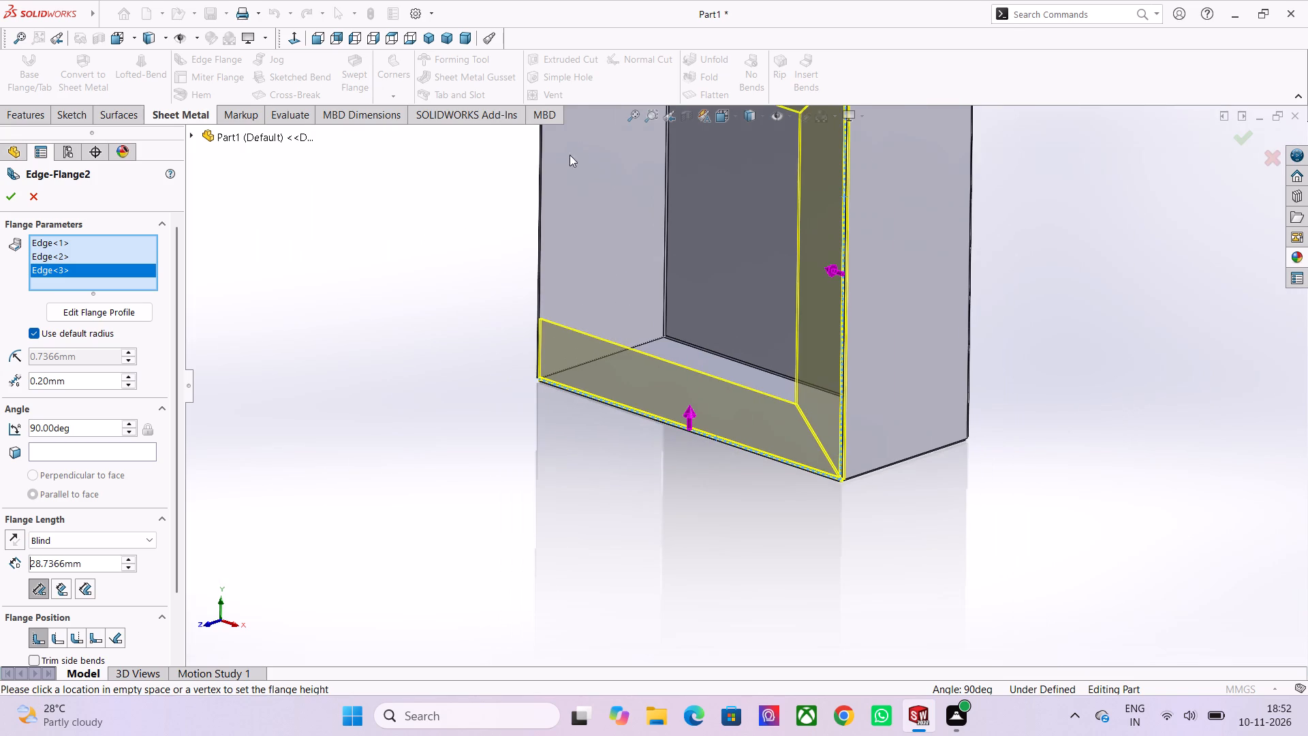
{"action": "scroll", "coordinate": [567, 168], "scroll_direction": "down", "scroll_amount": 3}
{"action": "scroll", "coordinate": [614, 219], "scroll_direction": "up", "scroll_amount": 3}
{"action": "scroll", "coordinate": [727, 310], "scroll_direction": "up", "scroll_amount": 1}
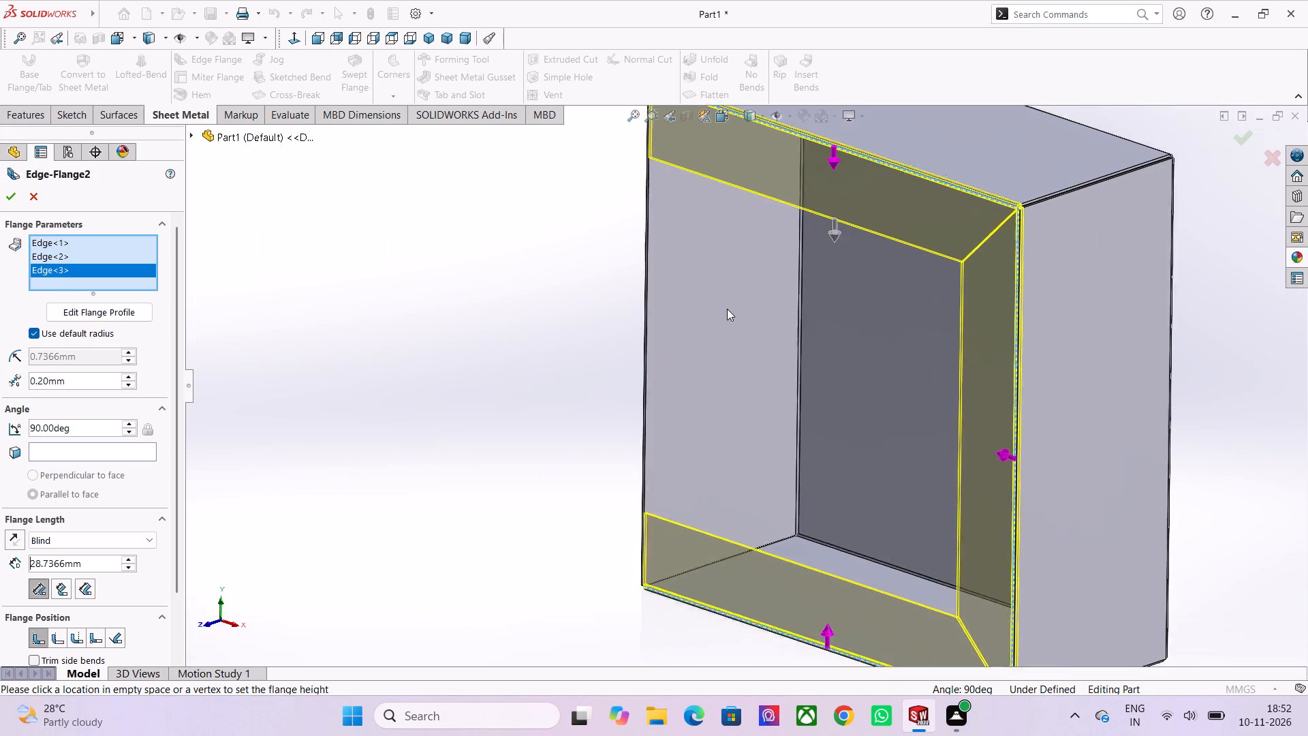
{"action": "scroll", "coordinate": [727, 309], "scroll_direction": "up", "scroll_amount": 4}
{"action": "scroll", "coordinate": [621, 288], "scroll_direction": "up", "scroll_amount": 4}
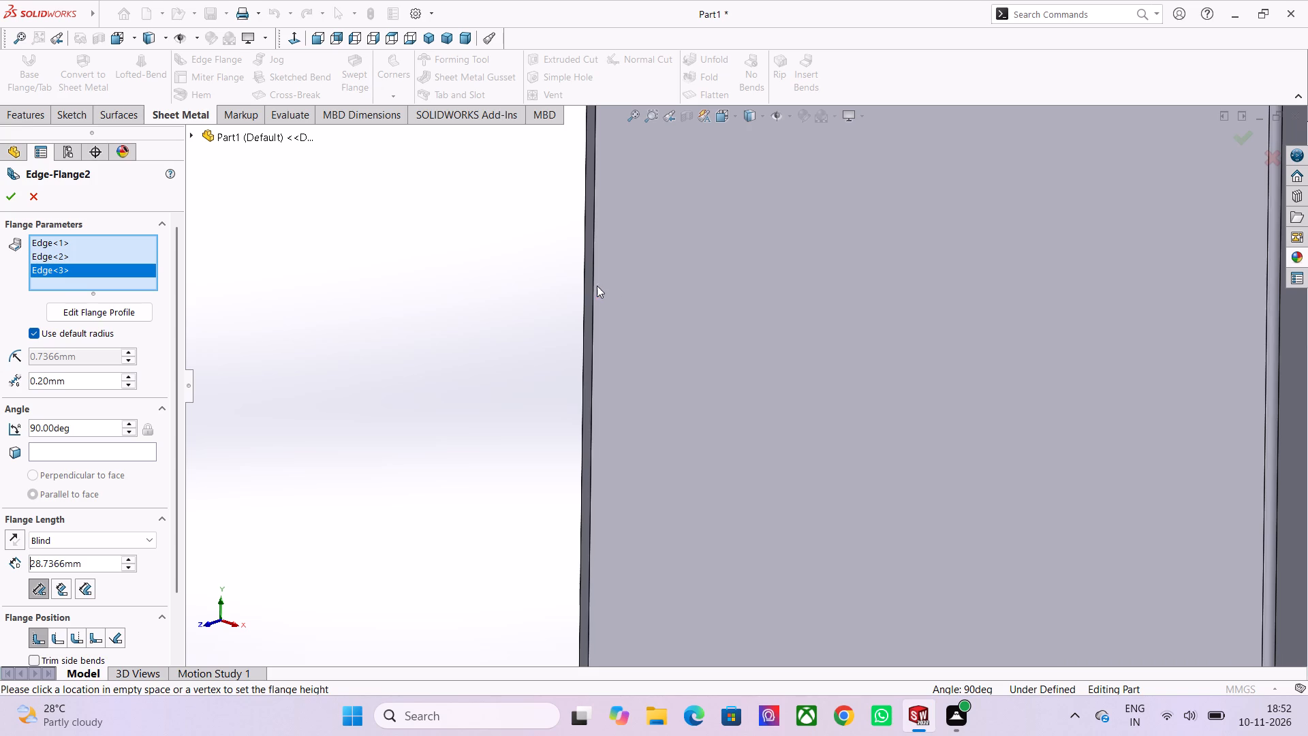
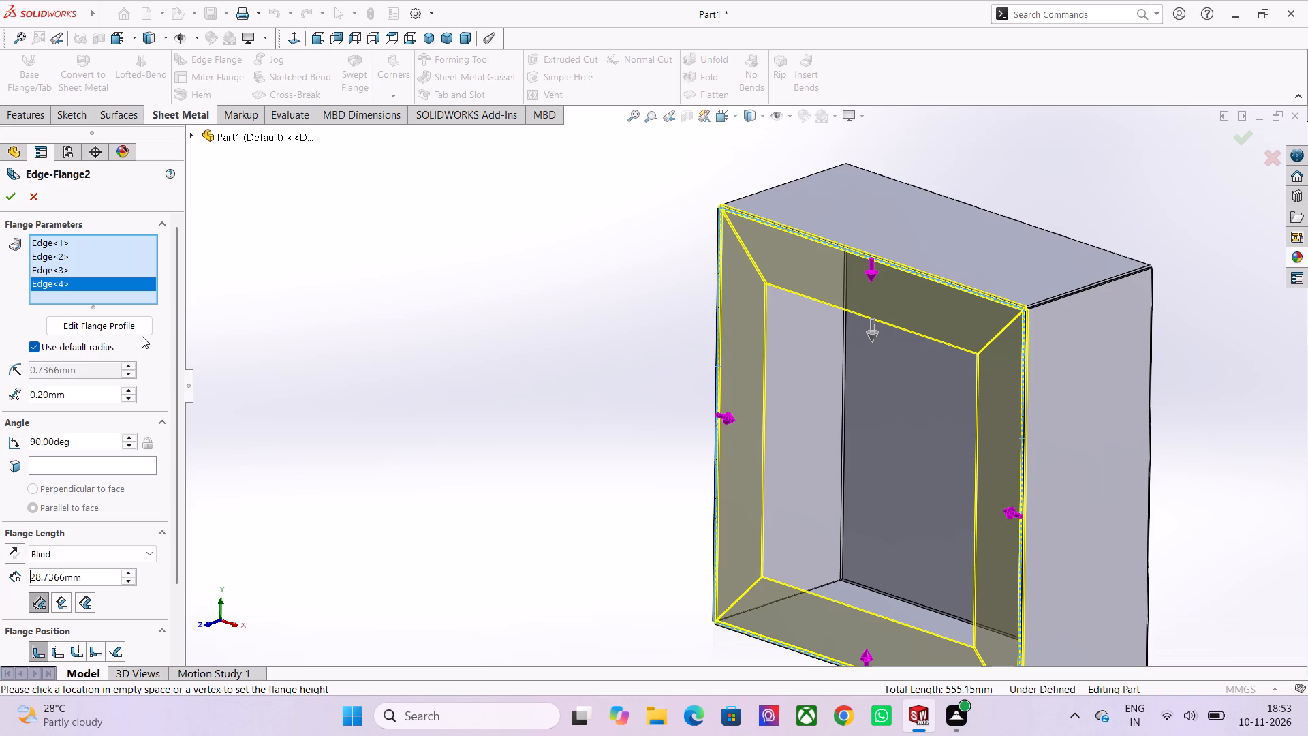
Set the length of the inward edge flange around the box's open rim to 20 mm.
{"action": "middle_click_drag", "start_coordinate": [578, 371], "coordinate": [576, 327]}
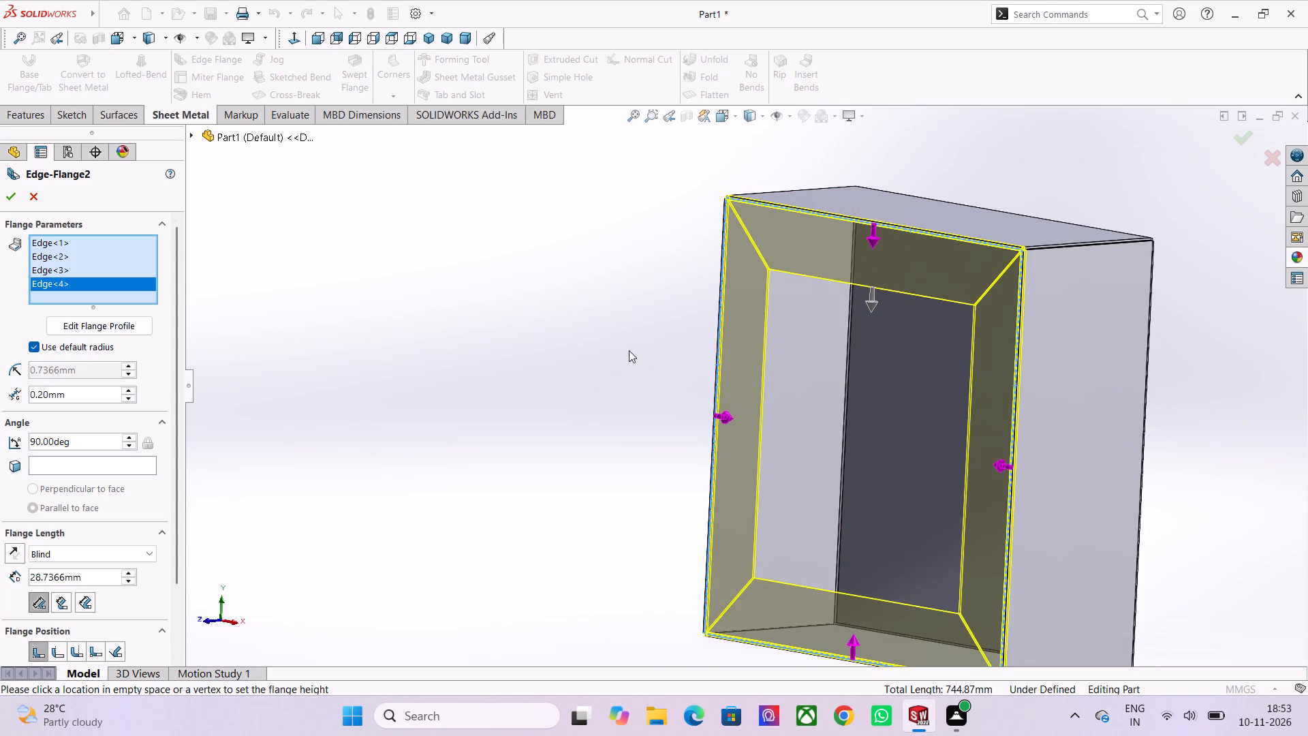
{"action": "scroll", "coordinate": [758, 248], "scroll_direction": "up", "scroll_amount": 14}
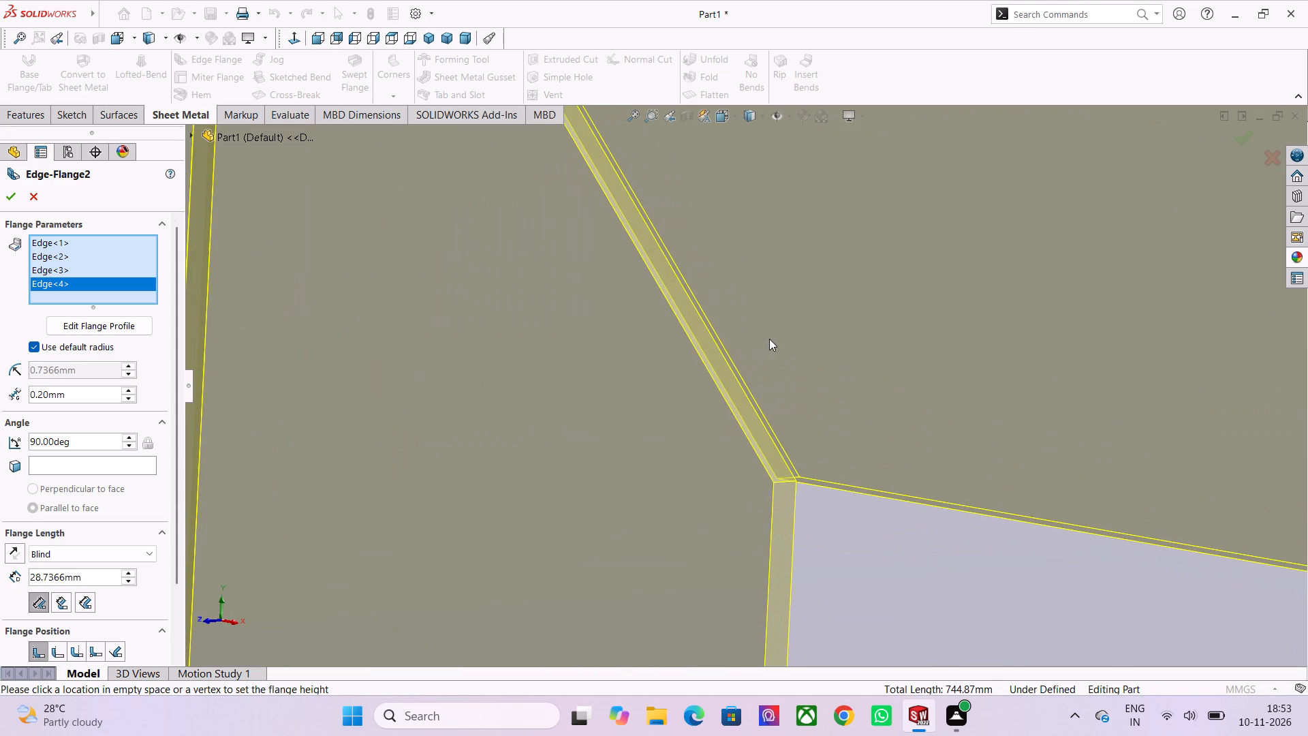
{"action": "scroll", "coordinate": [788, 432], "scroll_direction": "up", "scroll_amount": 4}
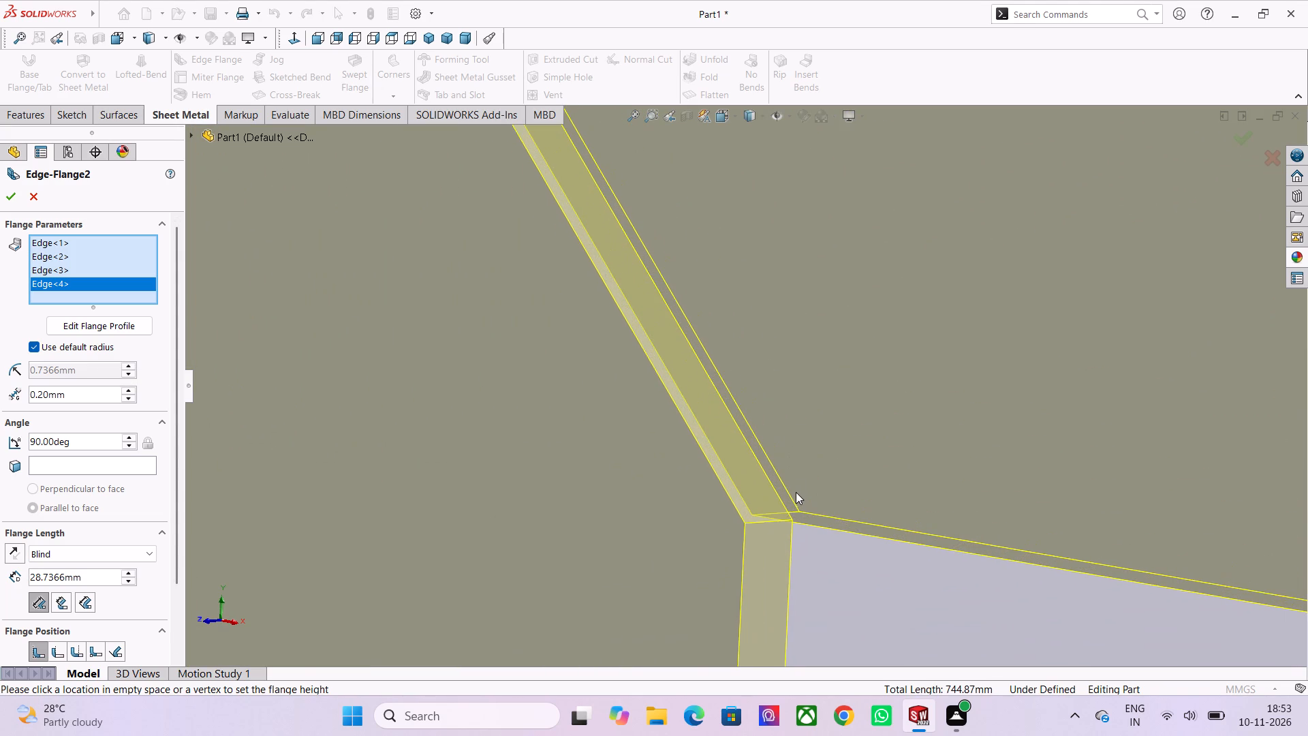
{"action": "scroll", "coordinate": [796, 494], "scroll_direction": "up", "scroll_amount": 2}
{"action": "scroll", "coordinate": [796, 494], "scroll_direction": "down", "scroll_amount": 3}
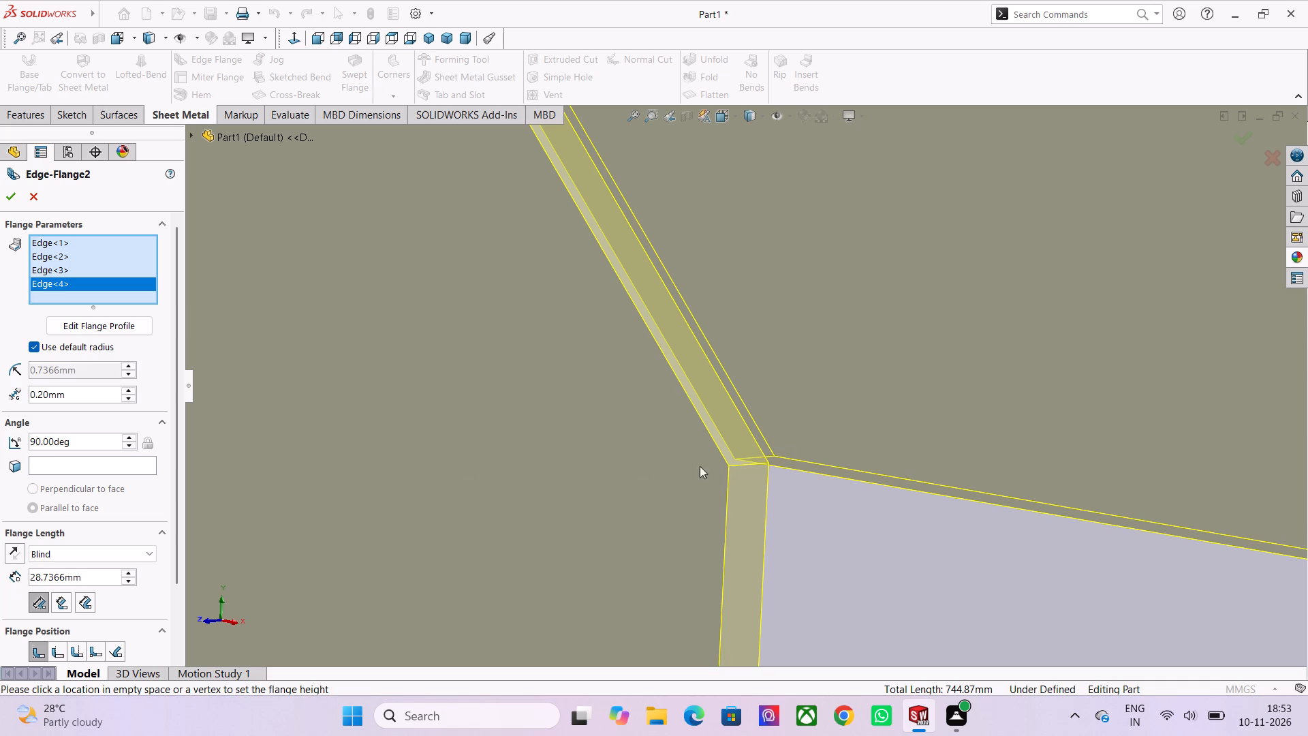
{"action": "double_click", "coordinate": [93, 576]}
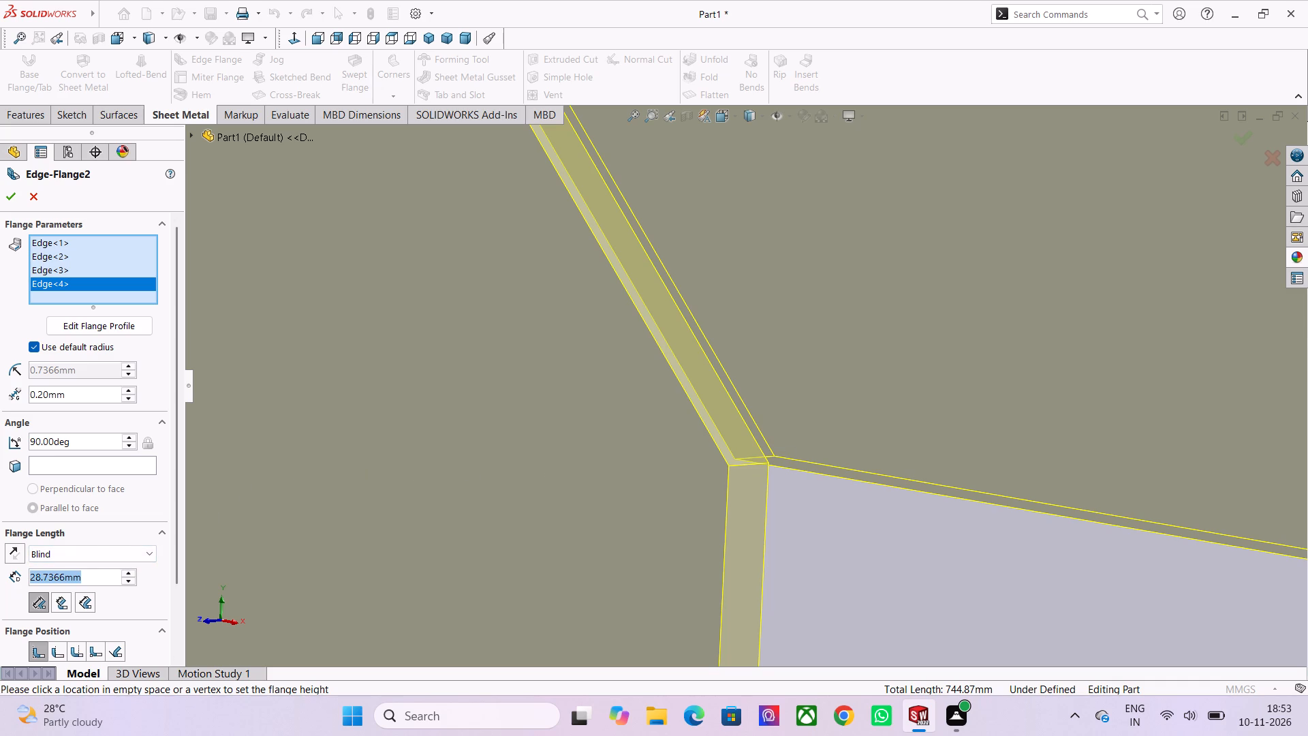
{"action": "type", "text": "20"}
{"action": "key", "text": "Return"}
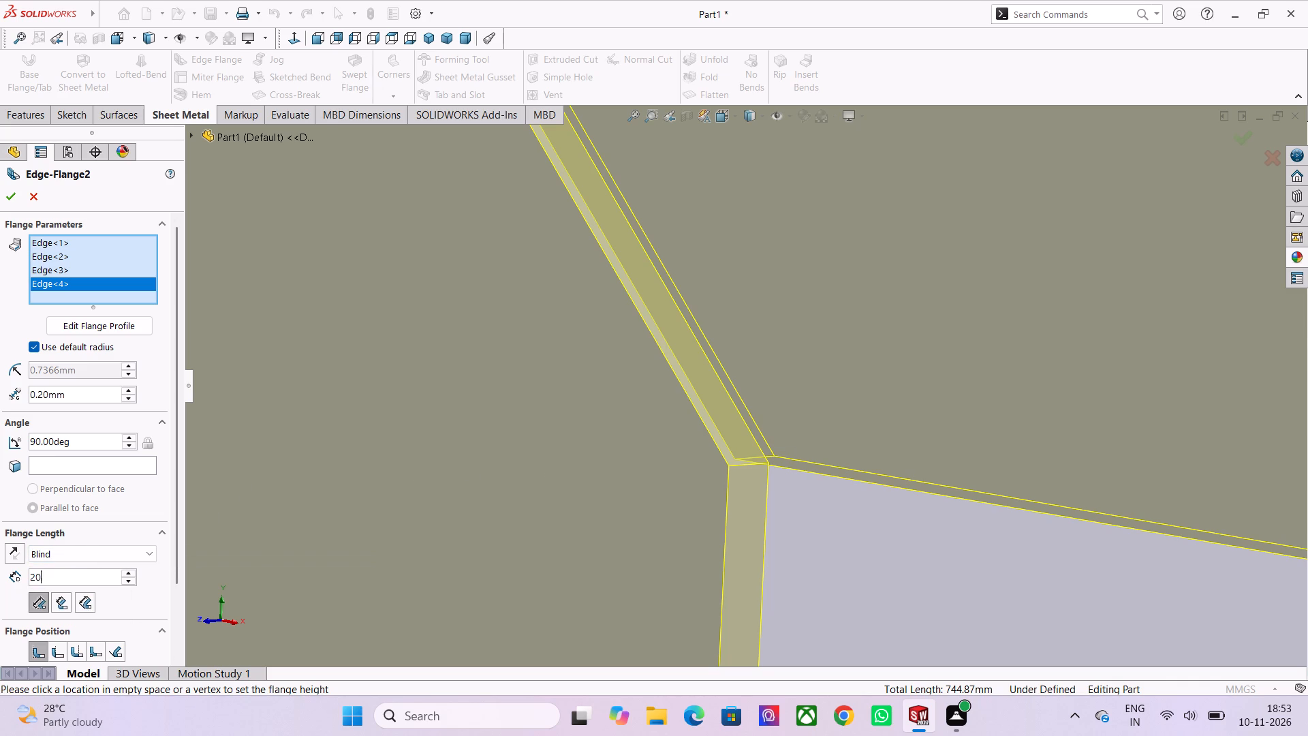
Examine the previewed inward flange's mitred corner and side edges up close, and the whole rim from the front.
{"action": "scroll", "coordinate": [694, 169], "scroll_direction": "down", "scroll_amount": 5}
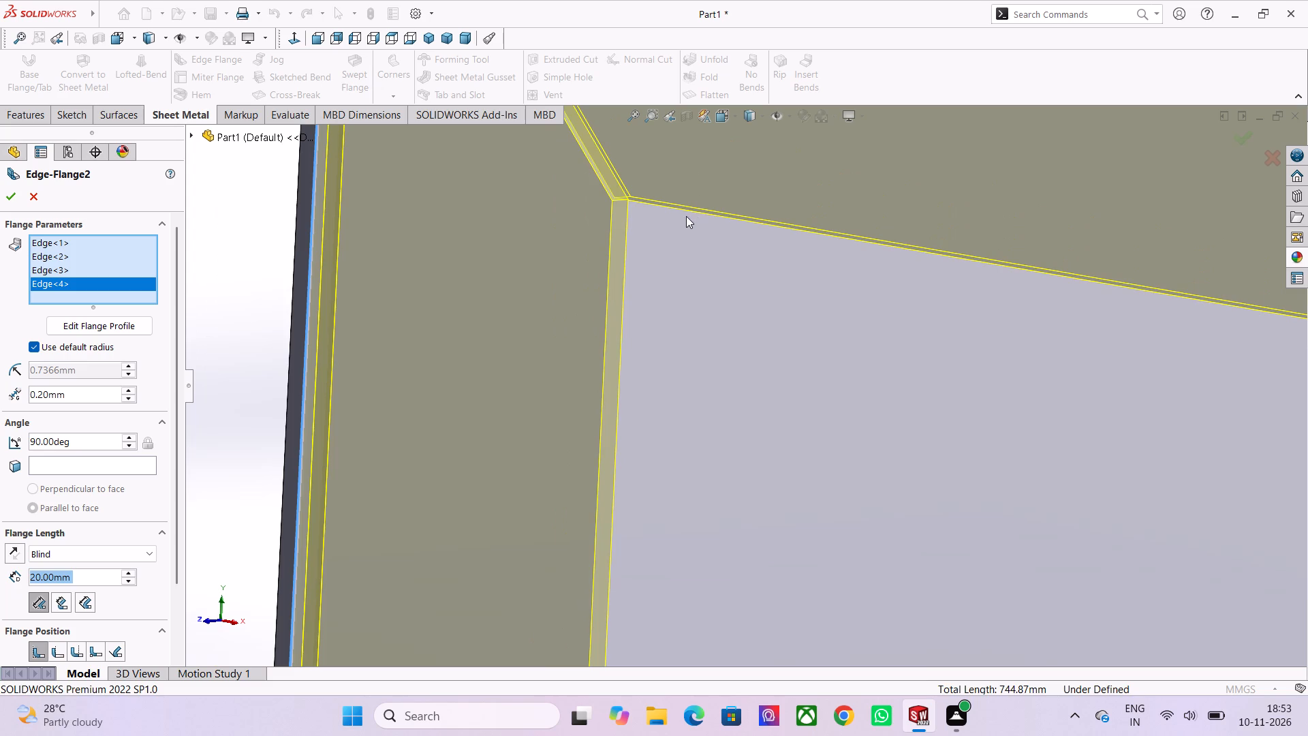
{"action": "middle_click_drag", "start_coordinate": [682, 256], "coordinate": [646, 268]}
{"action": "scroll", "coordinate": [473, 287], "scroll_direction": "down", "scroll_amount": 2}
{"action": "middle_click_drag", "start_coordinate": [464, 311], "coordinate": [528, 332]}
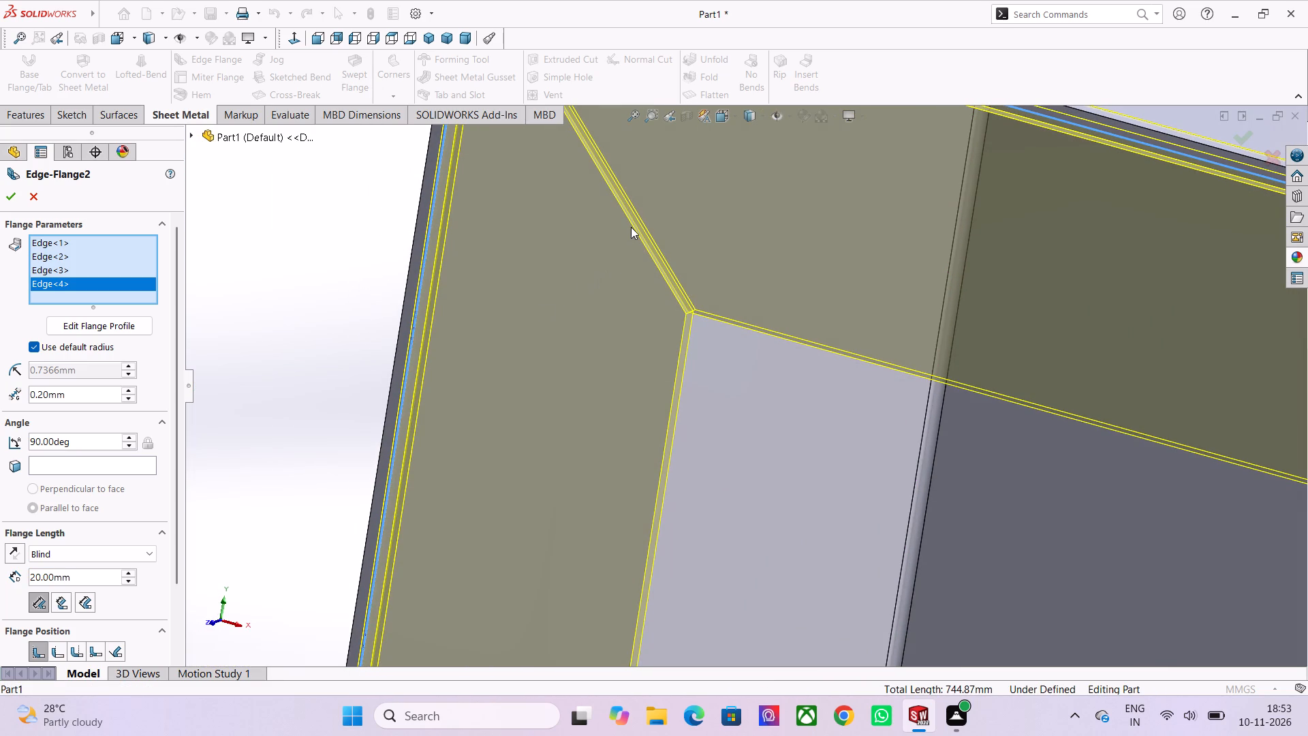
{"action": "scroll", "coordinate": [631, 227], "scroll_direction": "up", "scroll_amount": 1}
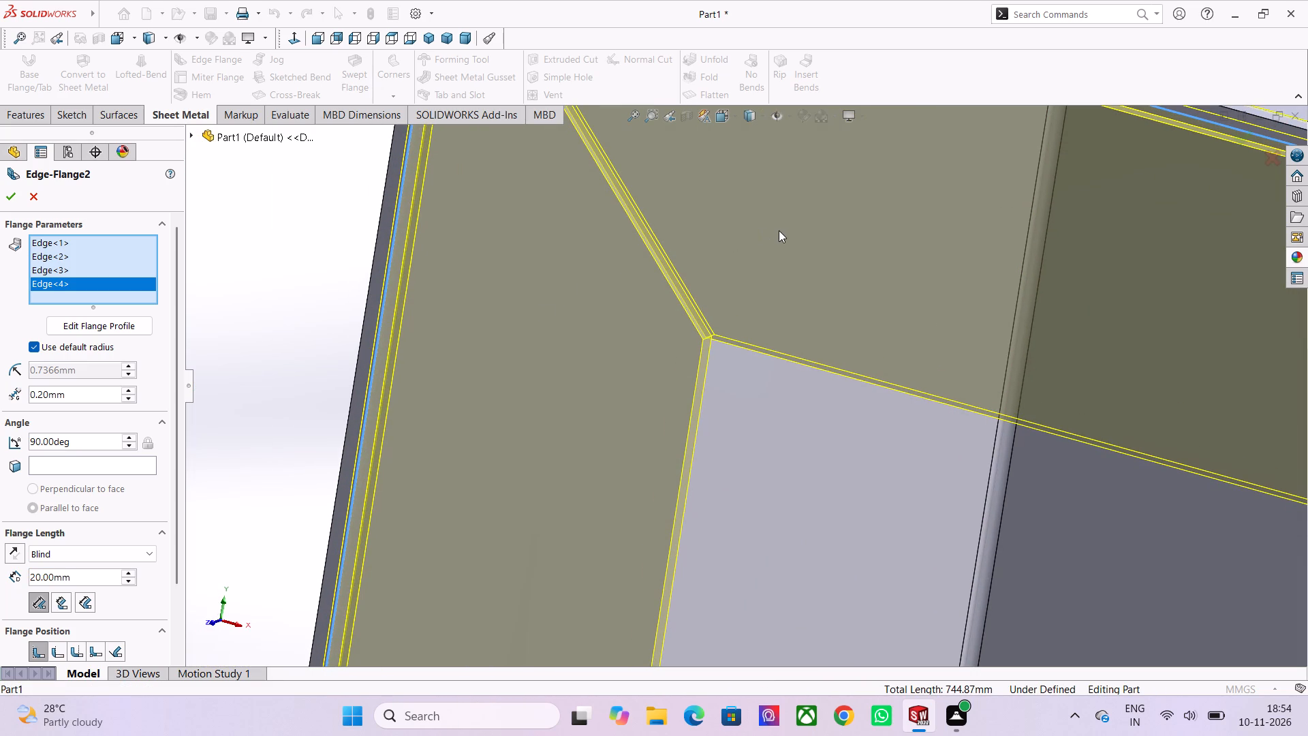
{"action": "scroll", "coordinate": [734, 259], "scroll_direction": "up", "scroll_amount": 2}
{"action": "middle_click_drag", "start_coordinate": [716, 415], "coordinate": [714, 401]}
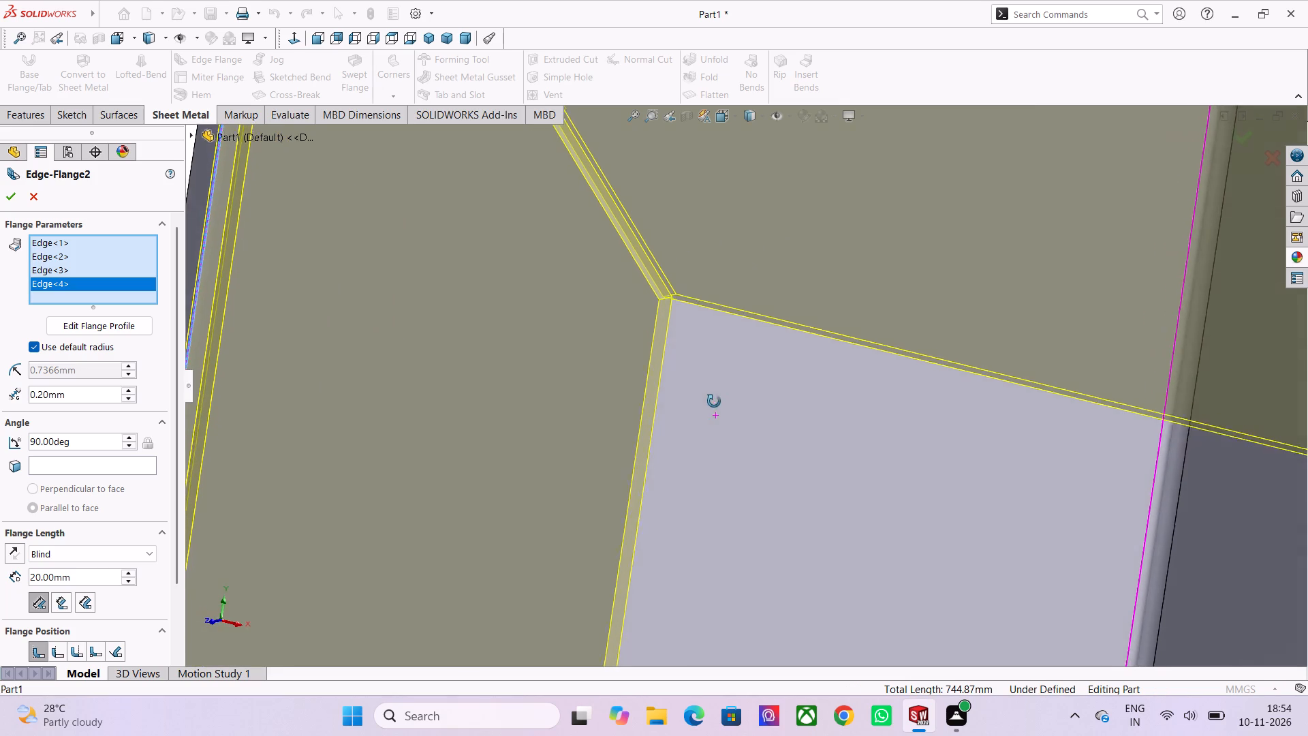
{"action": "middle_click_drag", "start_coordinate": [714, 401], "coordinate": [710, 391]}
{"action": "scroll", "coordinate": [710, 391], "scroll_direction": "down", "scroll_amount": 1}
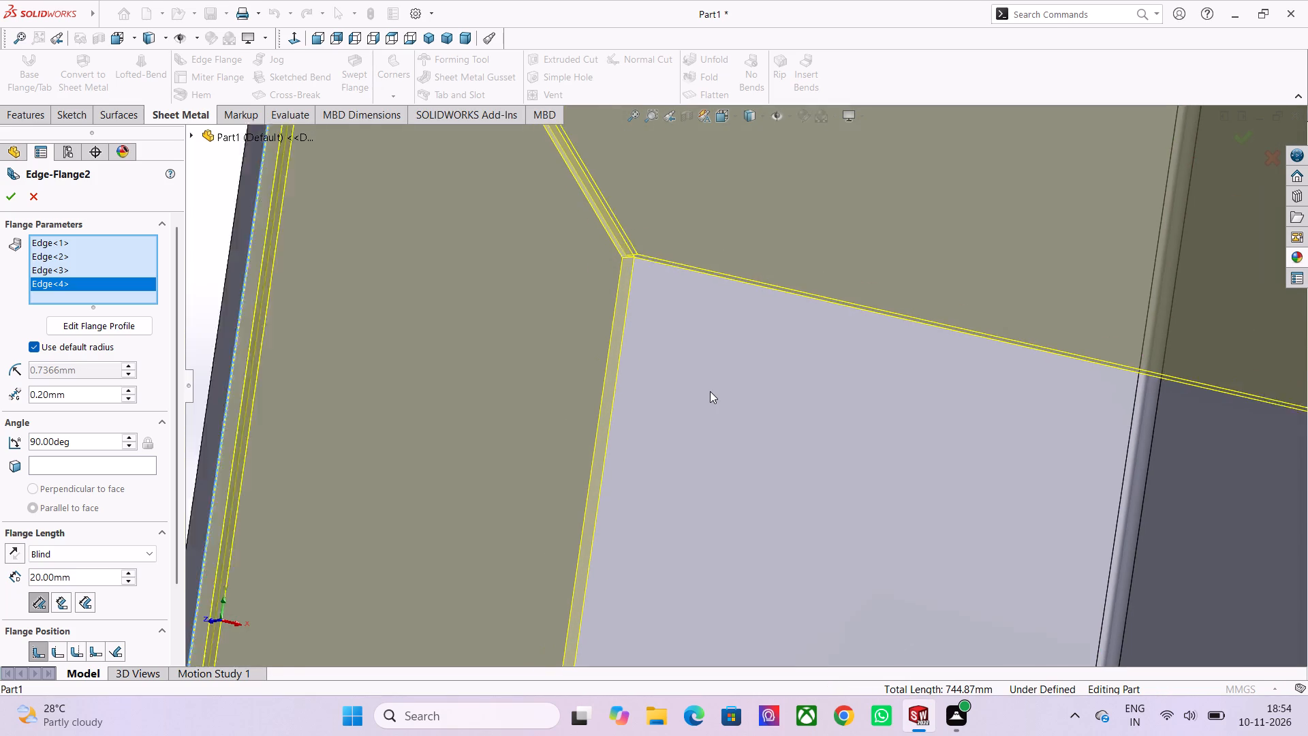
{"action": "scroll", "coordinate": [710, 391], "scroll_direction": "down", "scroll_amount": 1}
{"action": "scroll", "coordinate": [638, 216], "scroll_direction": "up", "scroll_amount": 4}
{"action": "scroll", "coordinate": [640, 283], "scroll_direction": "up", "scroll_amount": 4}
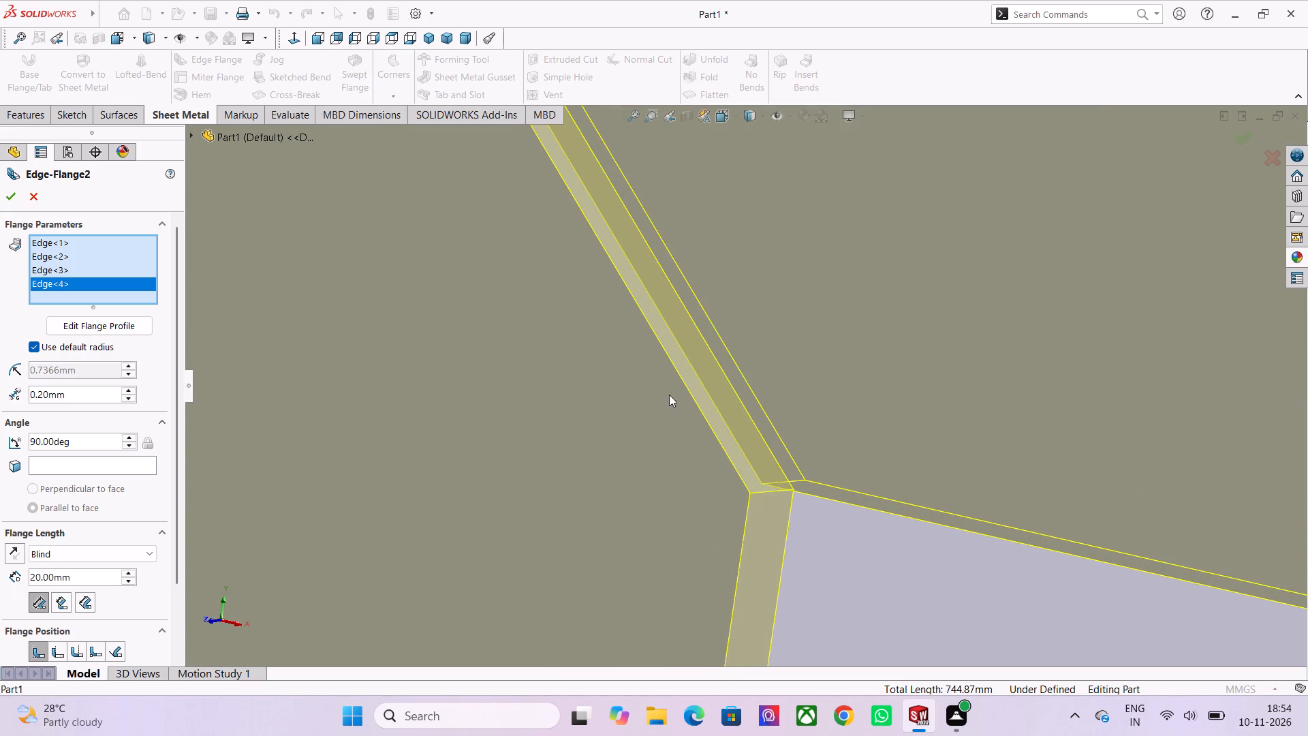
{"action": "middle_click", "coordinate": [884, 431]}
{"action": "scroll", "coordinate": [886, 430], "scroll_direction": "down", "scroll_amount": 2}
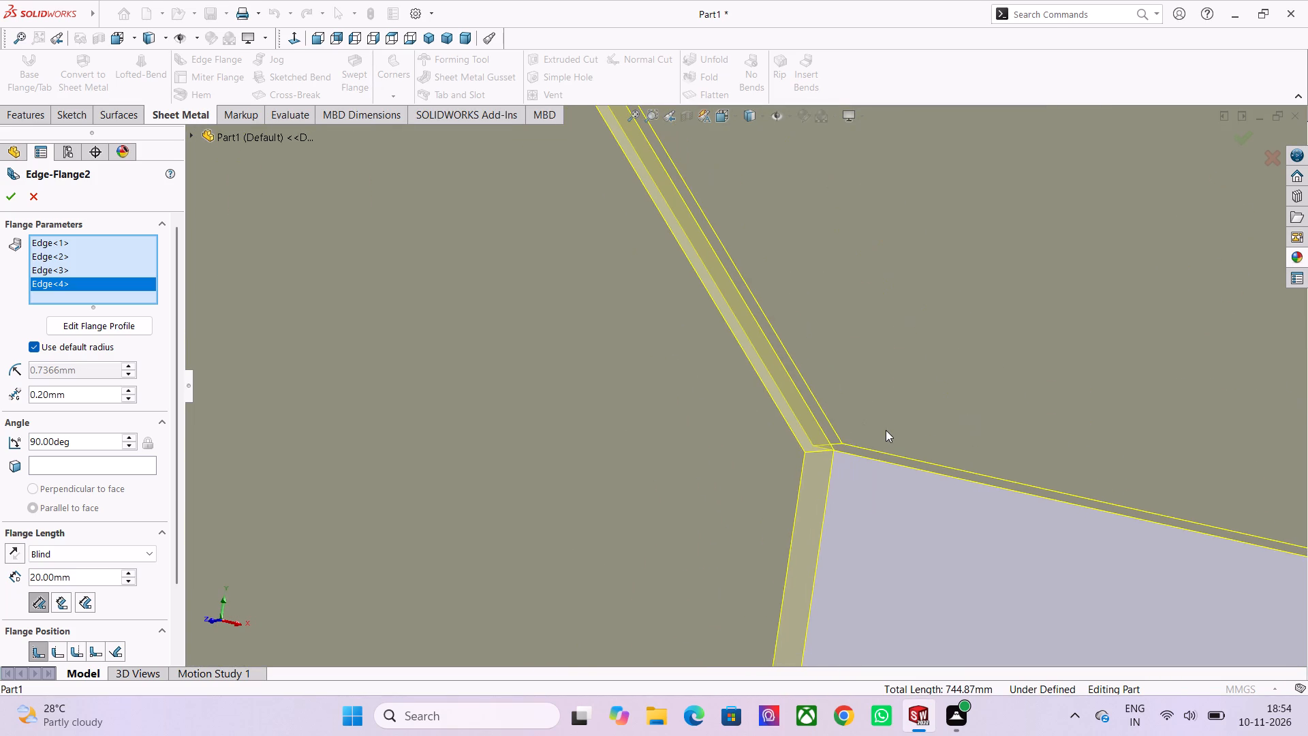
{"action": "scroll", "coordinate": [886, 430], "scroll_direction": "down", "scroll_amount": 2}
{"action": "middle_click_drag", "start_coordinate": [827, 376], "coordinate": [865, 393]}
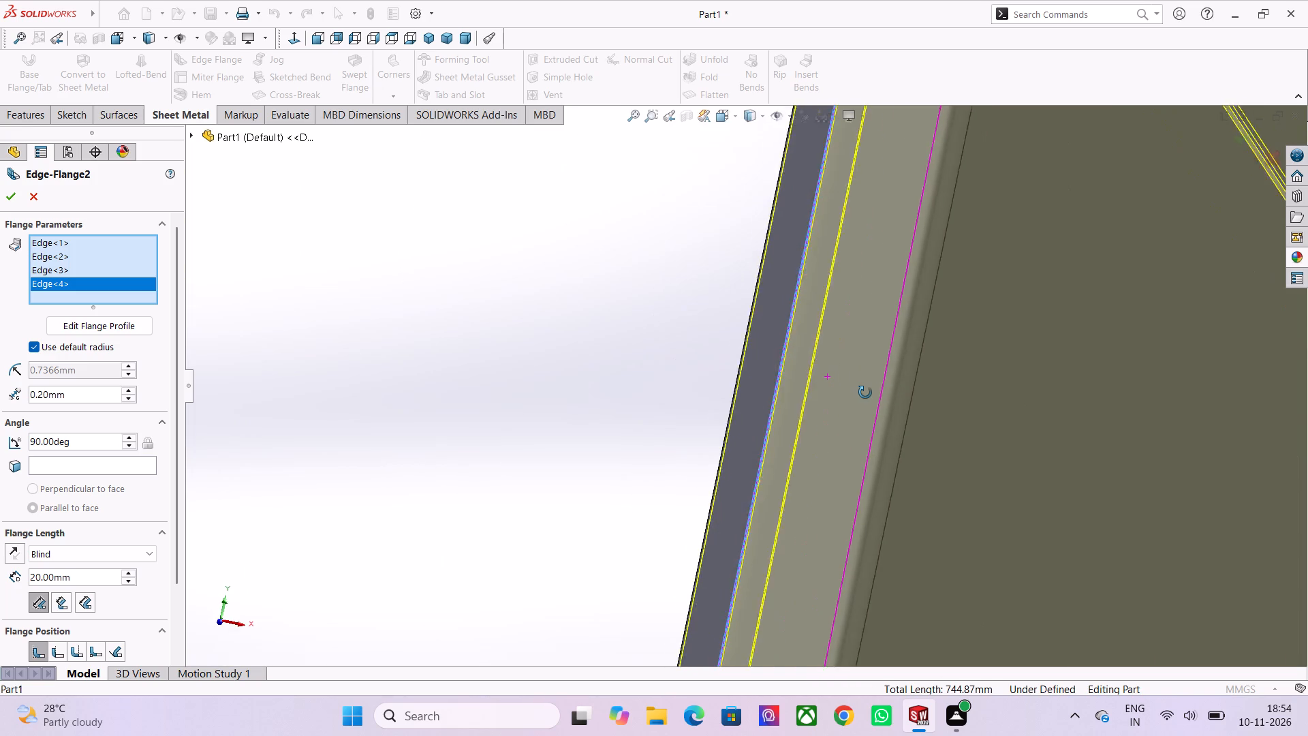
{"action": "middle_click_drag", "start_coordinate": [865, 393], "coordinate": [859, 392]}
{"action": "scroll", "coordinate": [859, 392], "scroll_direction": "down", "scroll_amount": 8}
{"action": "scroll", "coordinate": [980, 472], "scroll_direction": "down", "scroll_amount": 7}
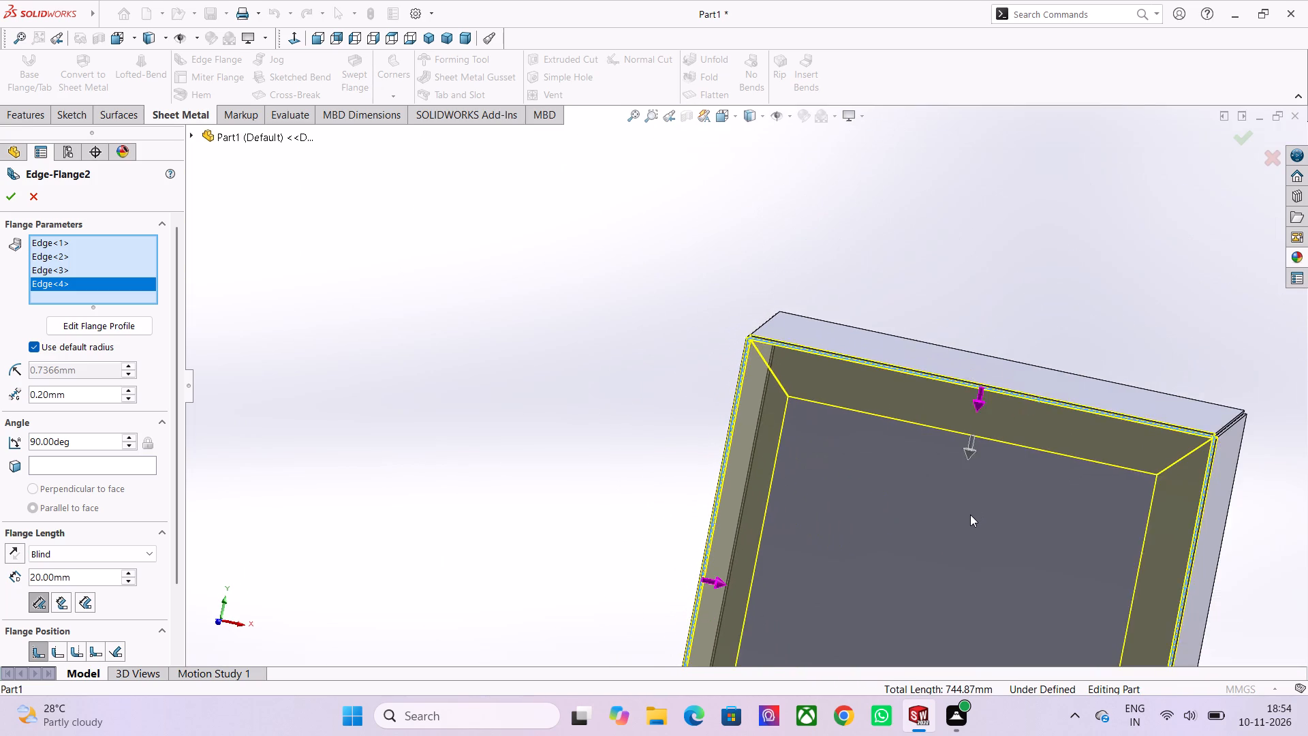
{"action": "scroll", "coordinate": [970, 515], "scroll_direction": "down", "scroll_amount": 3}
{"action": "scroll", "coordinate": [843, 545], "scroll_direction": "down", "scroll_amount": 2}
{"action": "scroll", "coordinate": [832, 601], "scroll_direction": "up", "scroll_amount": 1}
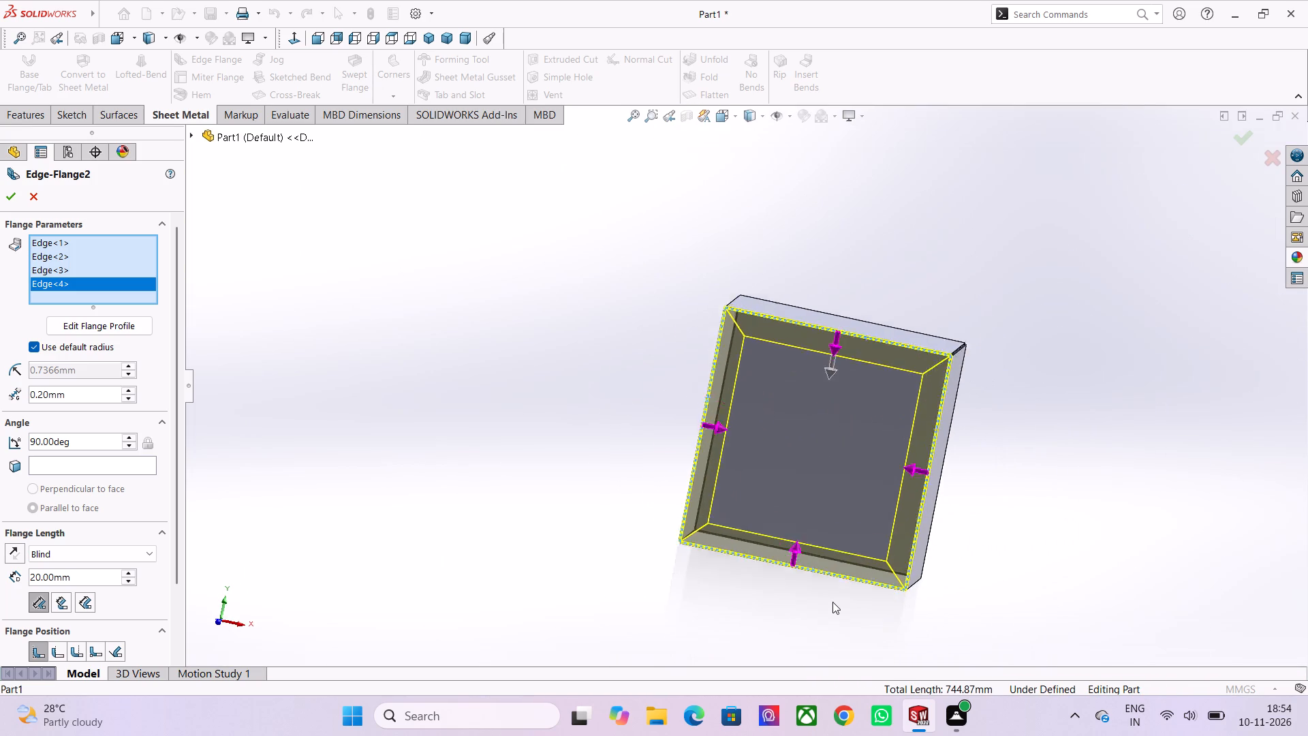
{"action": "scroll", "coordinate": [832, 602], "scroll_direction": "up", "scroll_amount": 2}
{"action": "scroll", "coordinate": [791, 273], "scroll_direction": "up", "scroll_amount": 3}
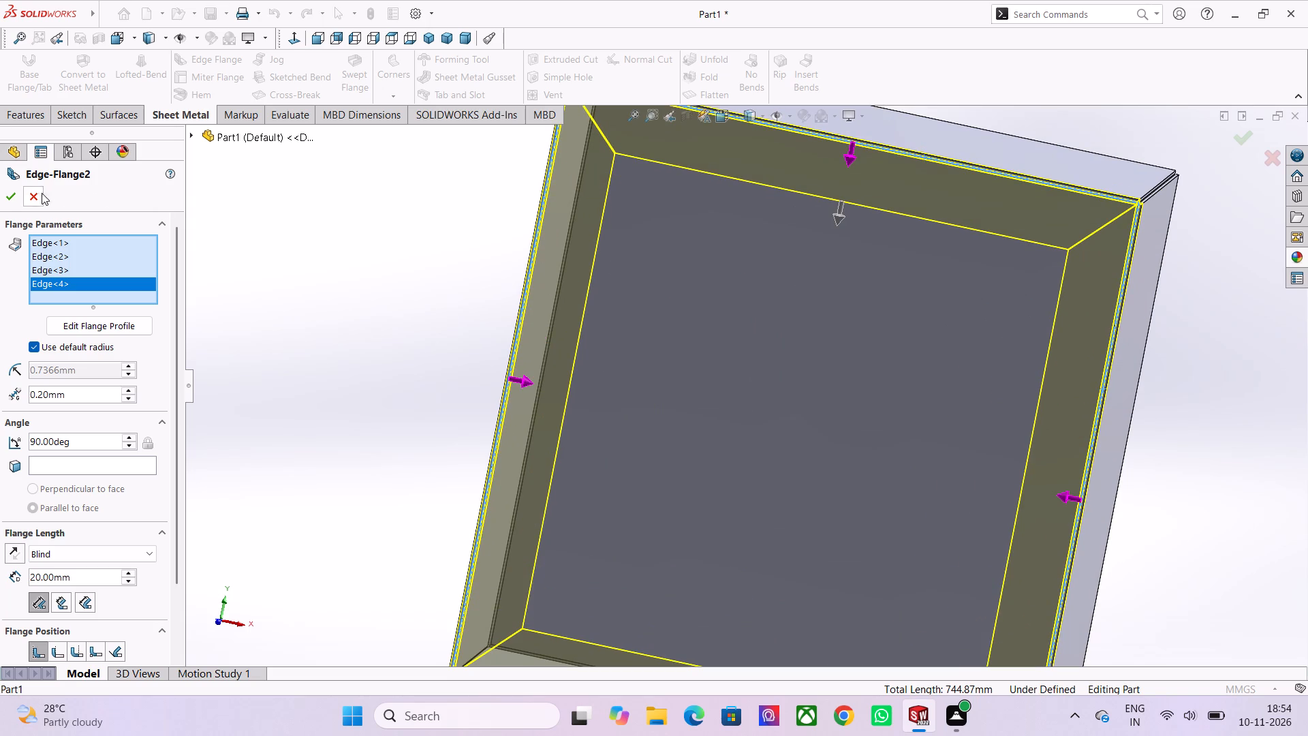
Create the 20 mm inward edge flange on all four edges of the box's open rim.
{"action": "left_click", "coordinate": [16, 195]}
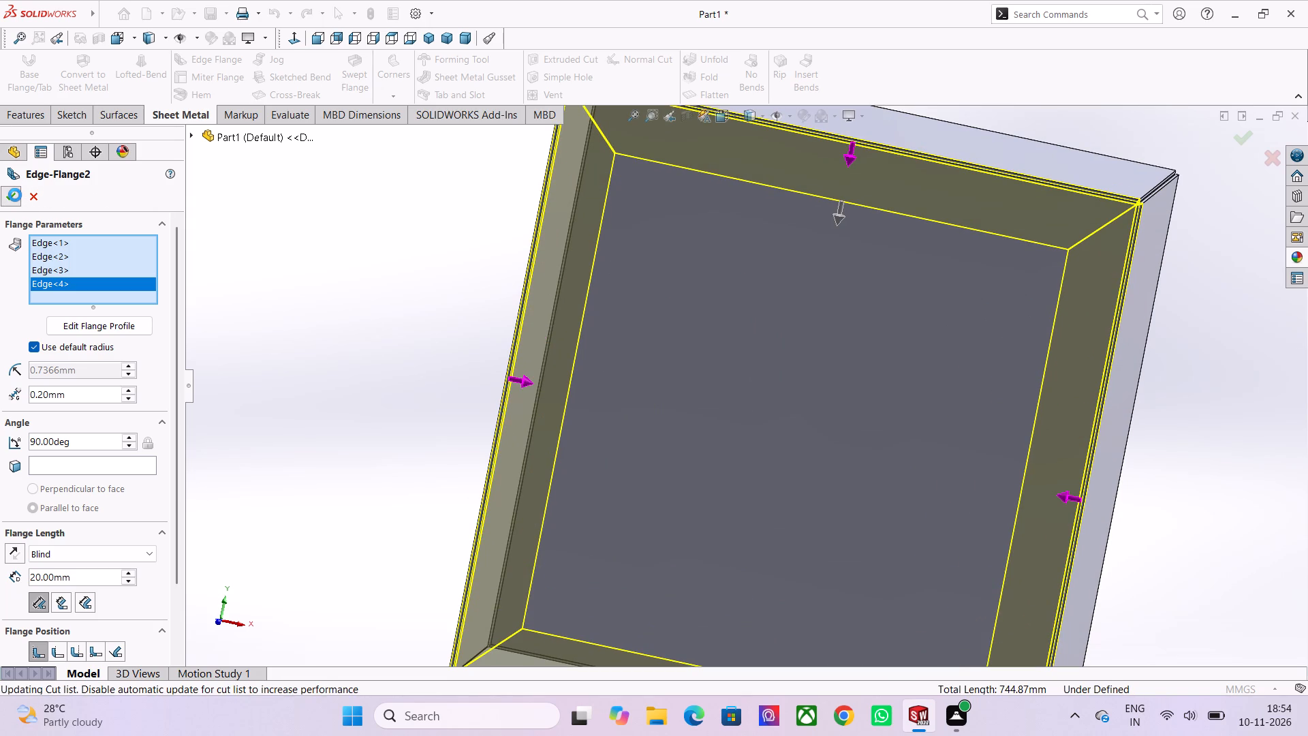
Examine the finished inward flange's corner joint, bends and overall shape around the open rim from several directions.
{"action": "scroll", "coordinate": [899, 275], "scroll_direction": "down", "scroll_amount": 1}
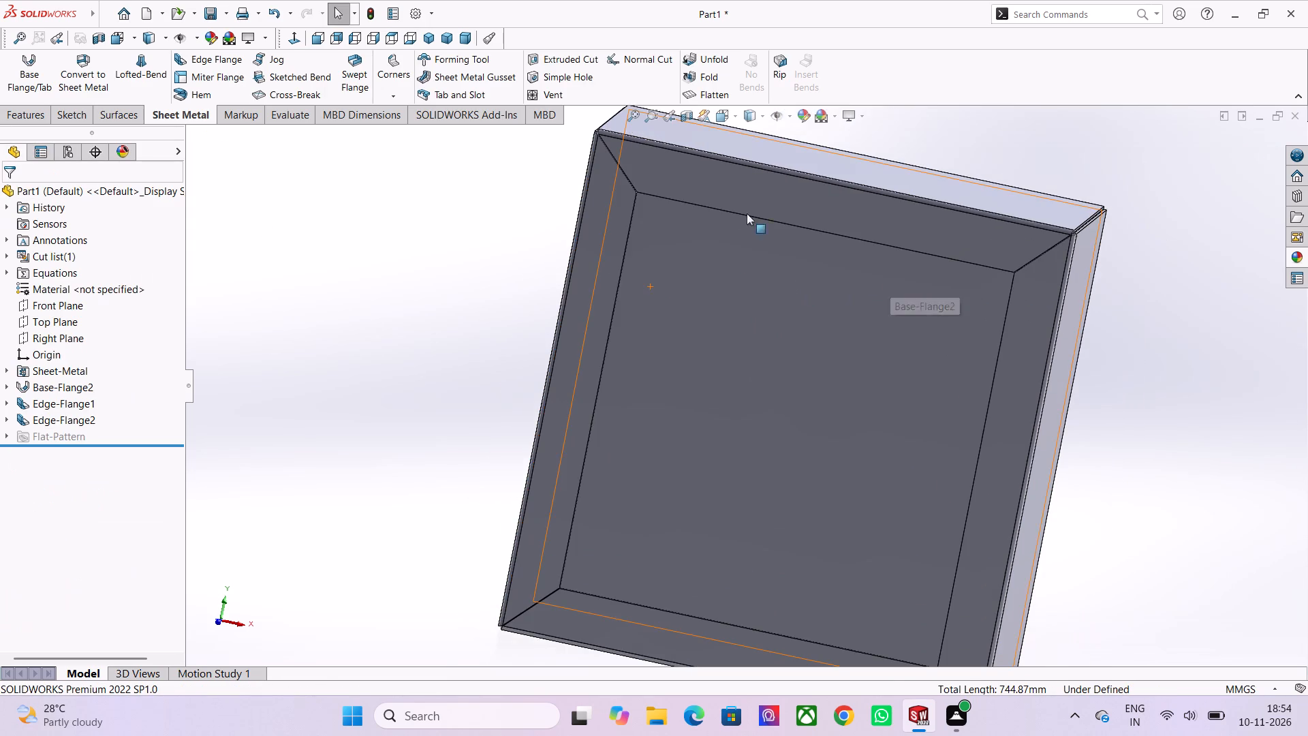
{"action": "scroll", "coordinate": [642, 212], "scroll_direction": "up", "scroll_amount": 12}
{"action": "scroll", "coordinate": [773, 423], "scroll_direction": "up", "scroll_amount": 1}
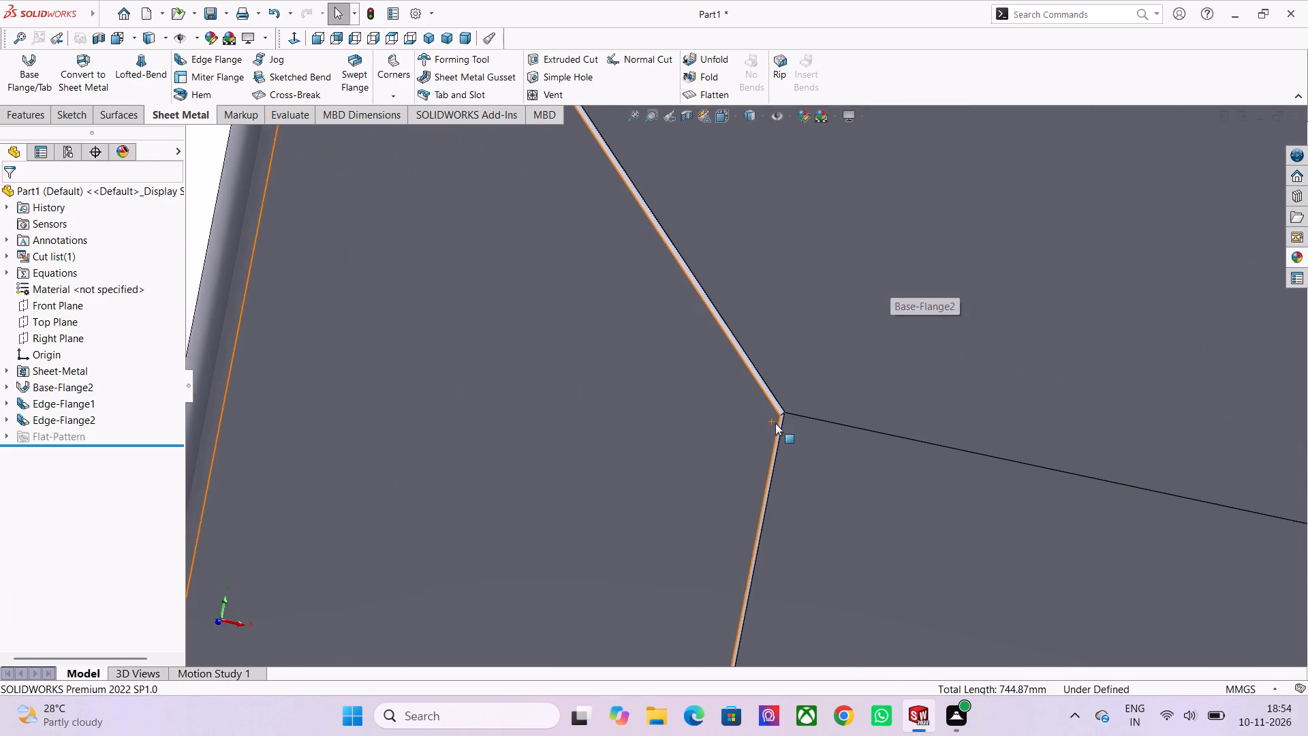
{"action": "scroll", "coordinate": [775, 423], "scroll_direction": "up", "scroll_amount": 1}
{"action": "middle_click_drag", "start_coordinate": [850, 467], "coordinate": [874, 455]}
{"action": "scroll", "coordinate": [876, 455], "scroll_direction": "down", "scroll_amount": 6}
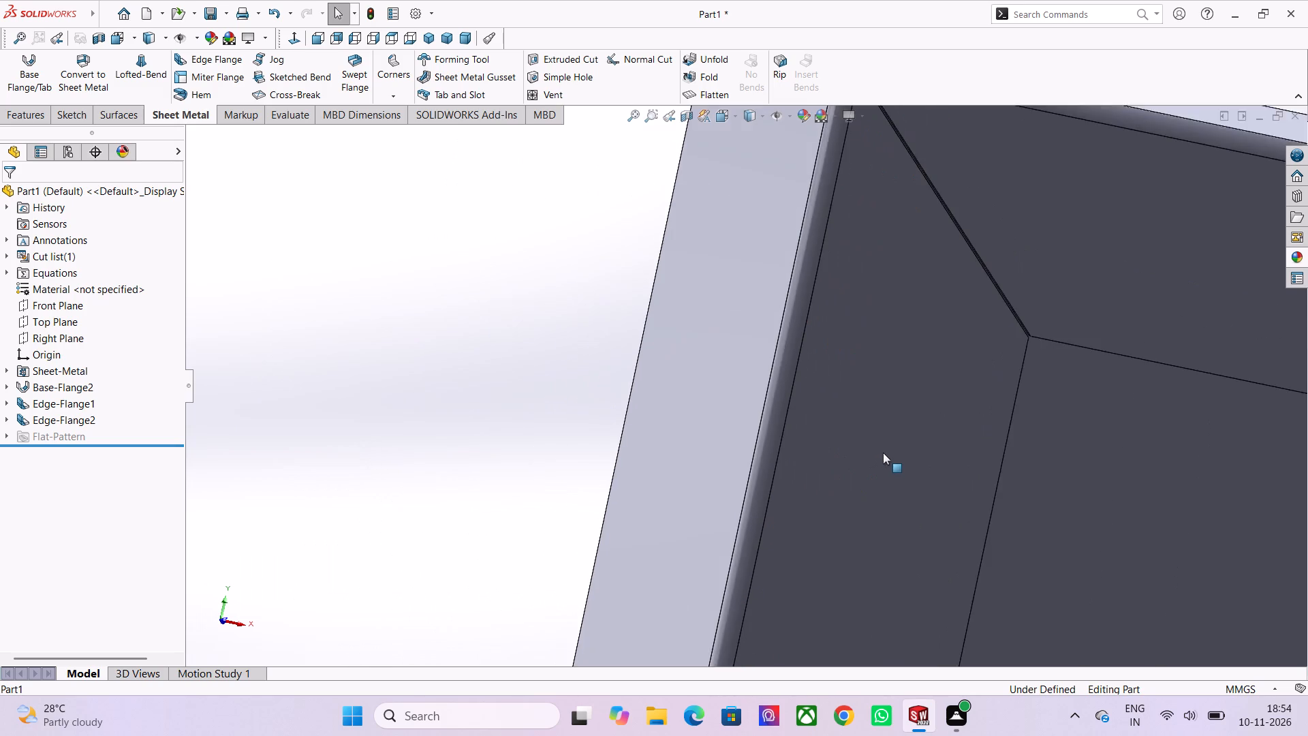
{"action": "scroll", "coordinate": [883, 453], "scroll_direction": "down", "scroll_amount": 13}
{"action": "middle_click_drag", "start_coordinate": [956, 433], "coordinate": [868, 385]}
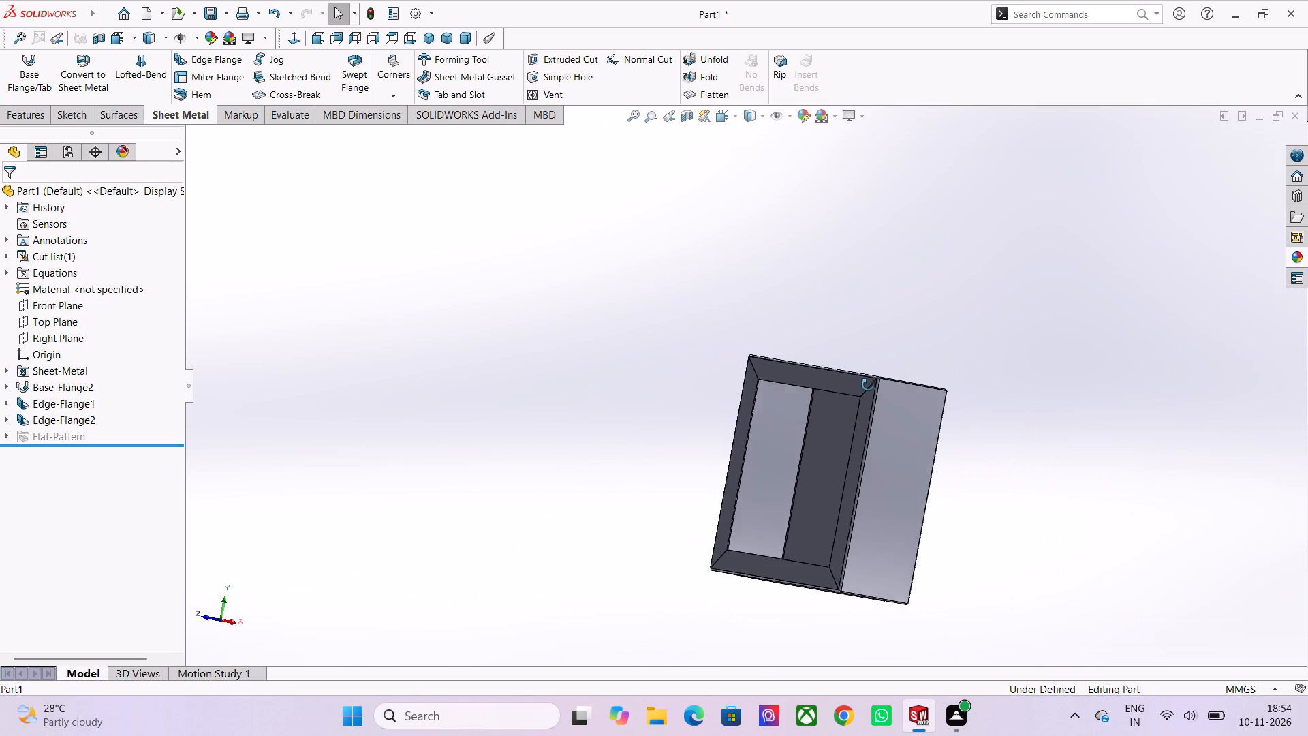
{"action": "middle_click_drag", "start_coordinate": [868, 385], "coordinate": [884, 355]}
{"action": "middle_click_drag", "start_coordinate": [890, 356], "coordinate": [907, 365]}
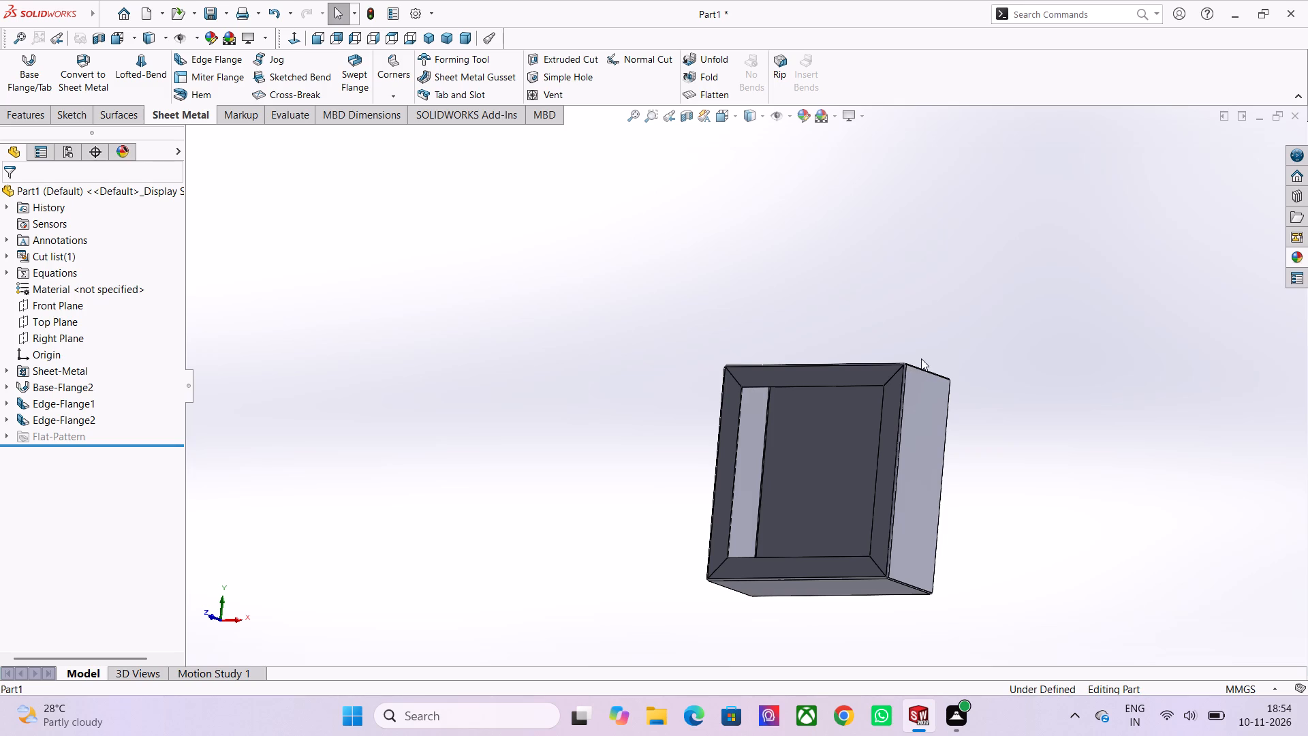
{"action": "middle_click_drag", "start_coordinate": [888, 335], "coordinate": [922, 345]}
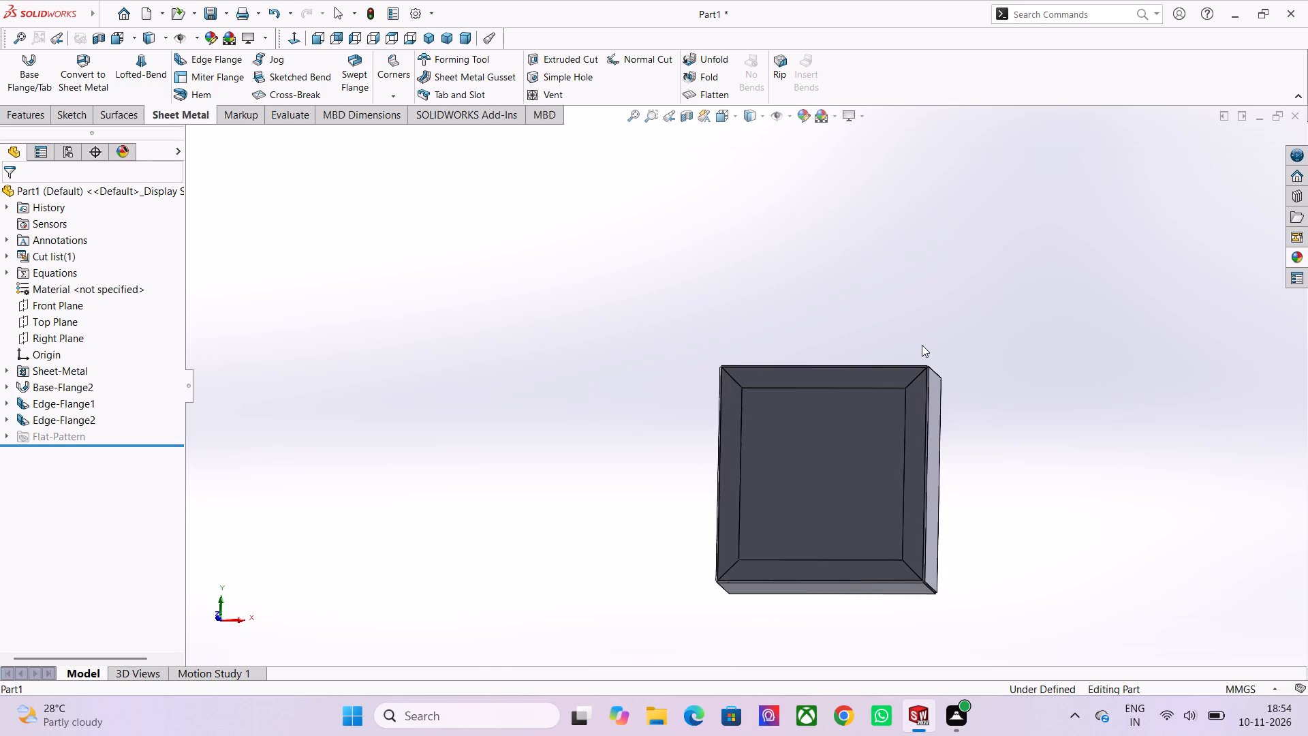
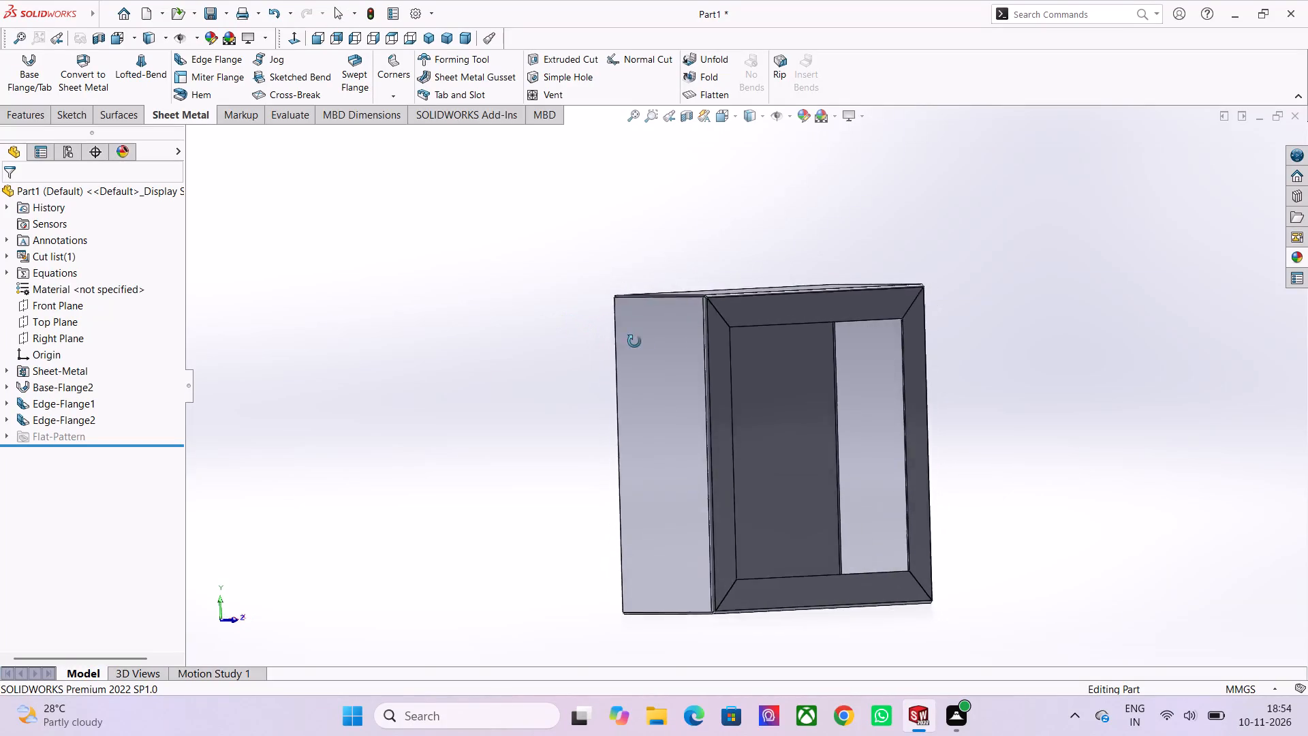
Examine the box's outer walls, closed base face and flanged open rim from all around.
{"action": "scroll", "coordinate": [717, 350], "scroll_direction": "up", "scroll_amount": 1}
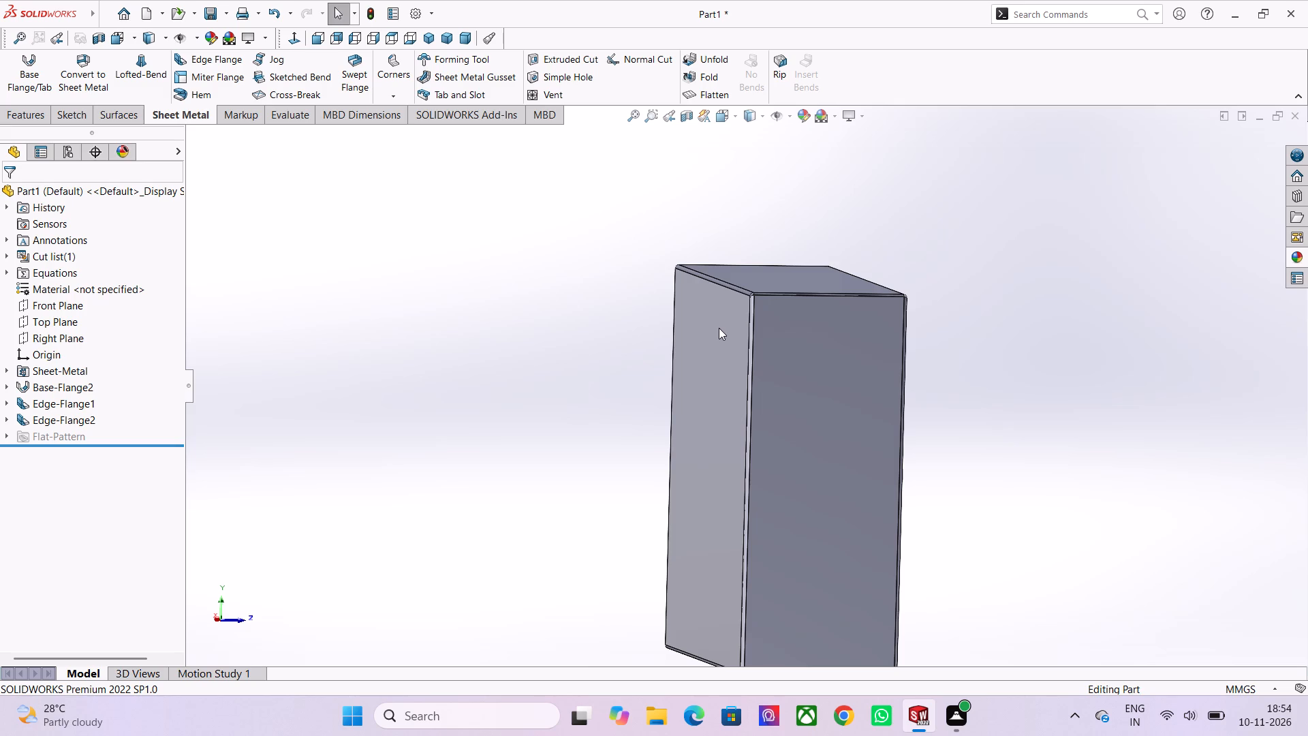
{"action": "middle_click_drag", "start_coordinate": [841, 311], "coordinate": [598, 321]}
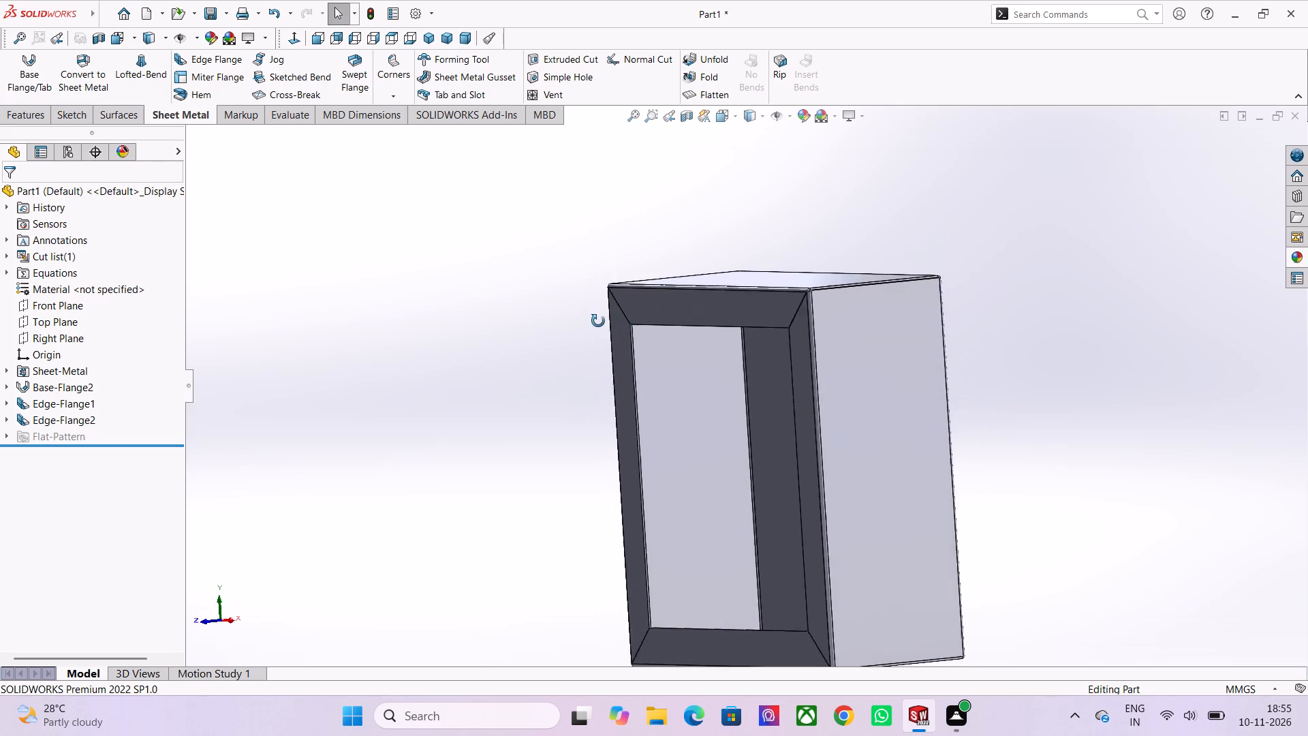
{"action": "middle_click_drag", "start_coordinate": [598, 321], "coordinate": [585, 321]}
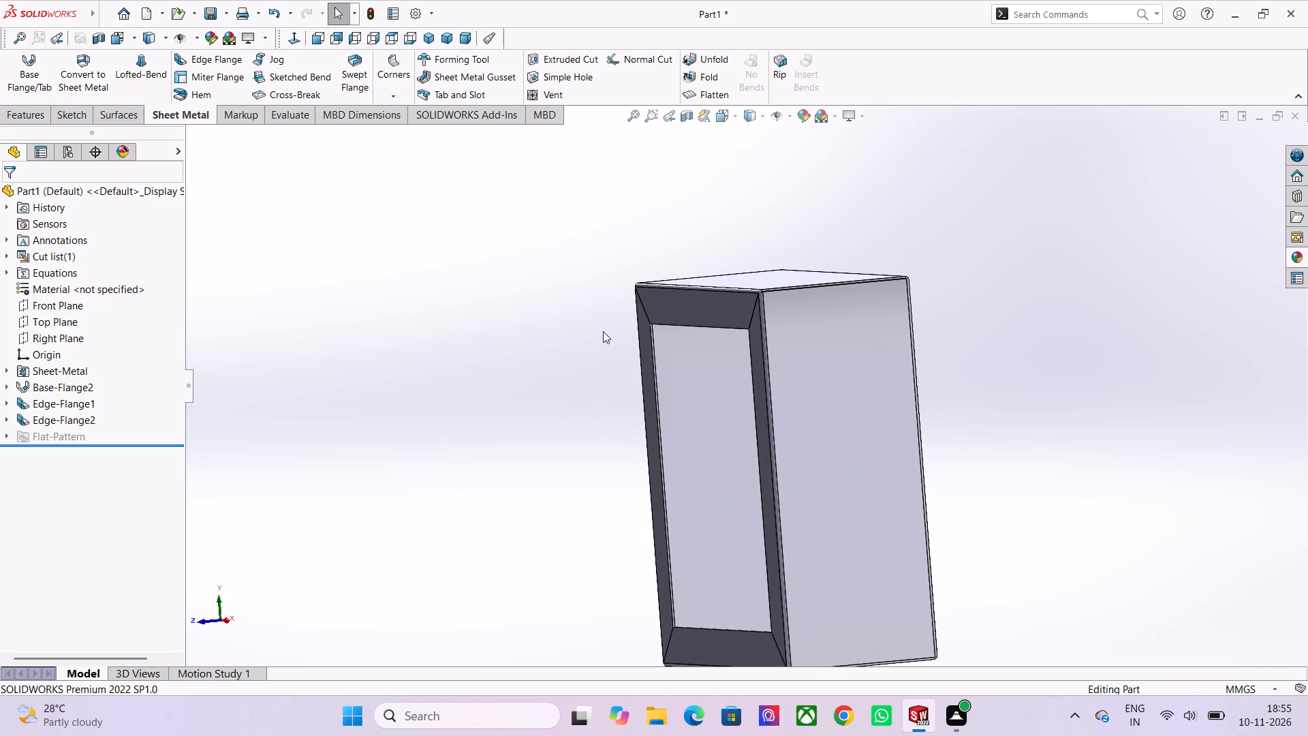
{"action": "scroll", "coordinate": [725, 401], "scroll_direction": "down", "scroll_amount": 1}
{"action": "middle_click_drag", "start_coordinate": [948, 421], "coordinate": [920, 426]}
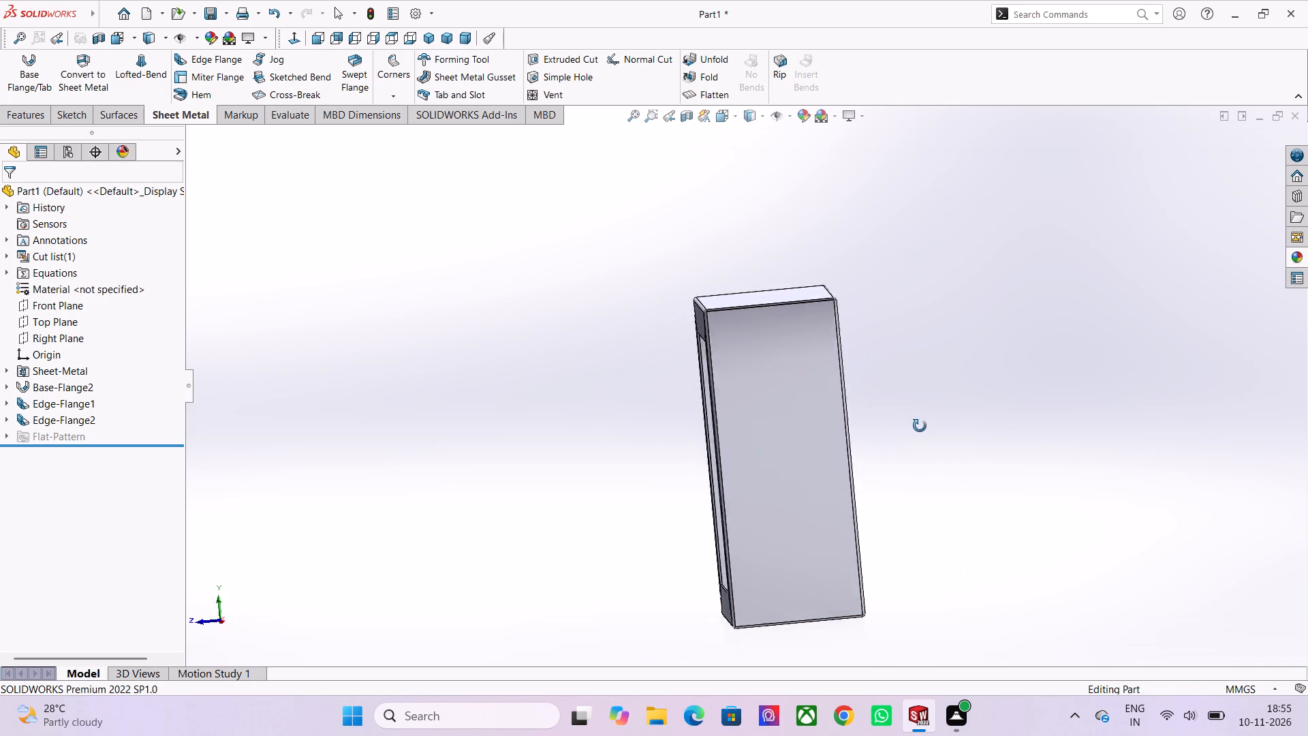
{"action": "middle_click_drag", "start_coordinate": [920, 426], "coordinate": [899, 421]}
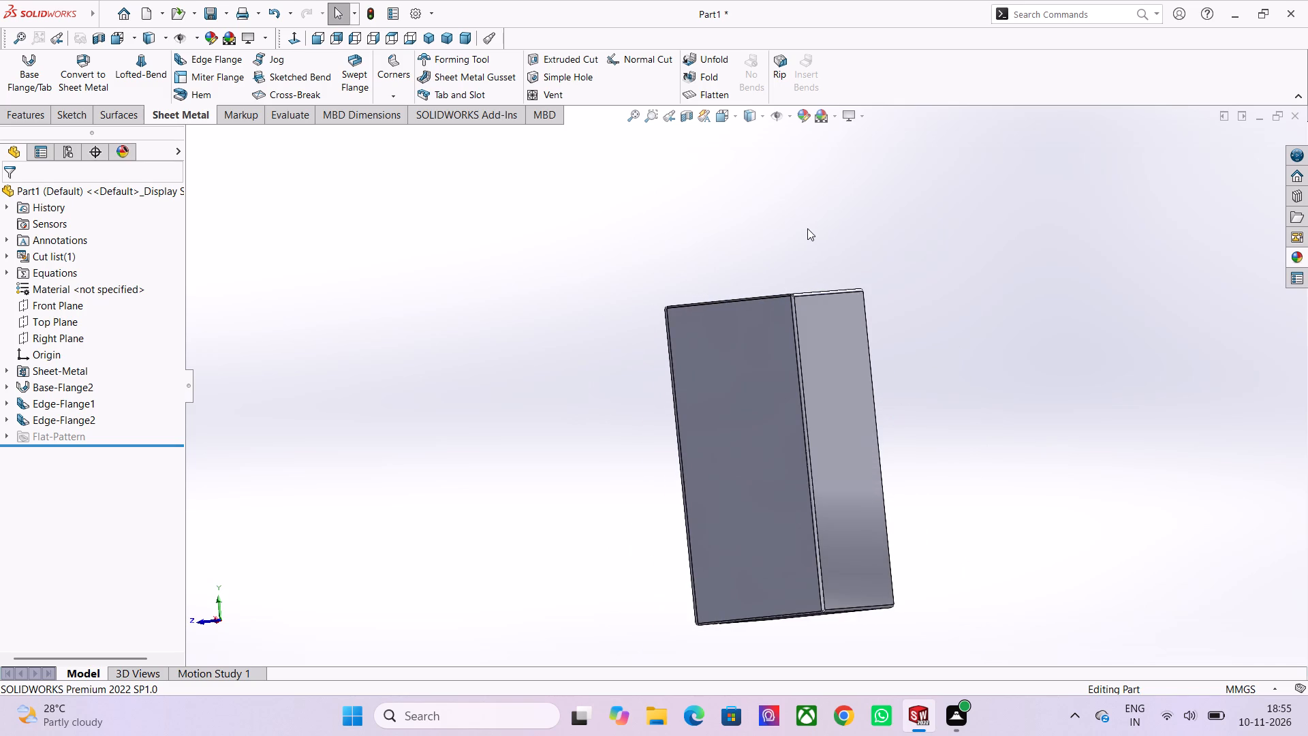
{"action": "middle_click_drag", "start_coordinate": [789, 244], "coordinate": [801, 244]}
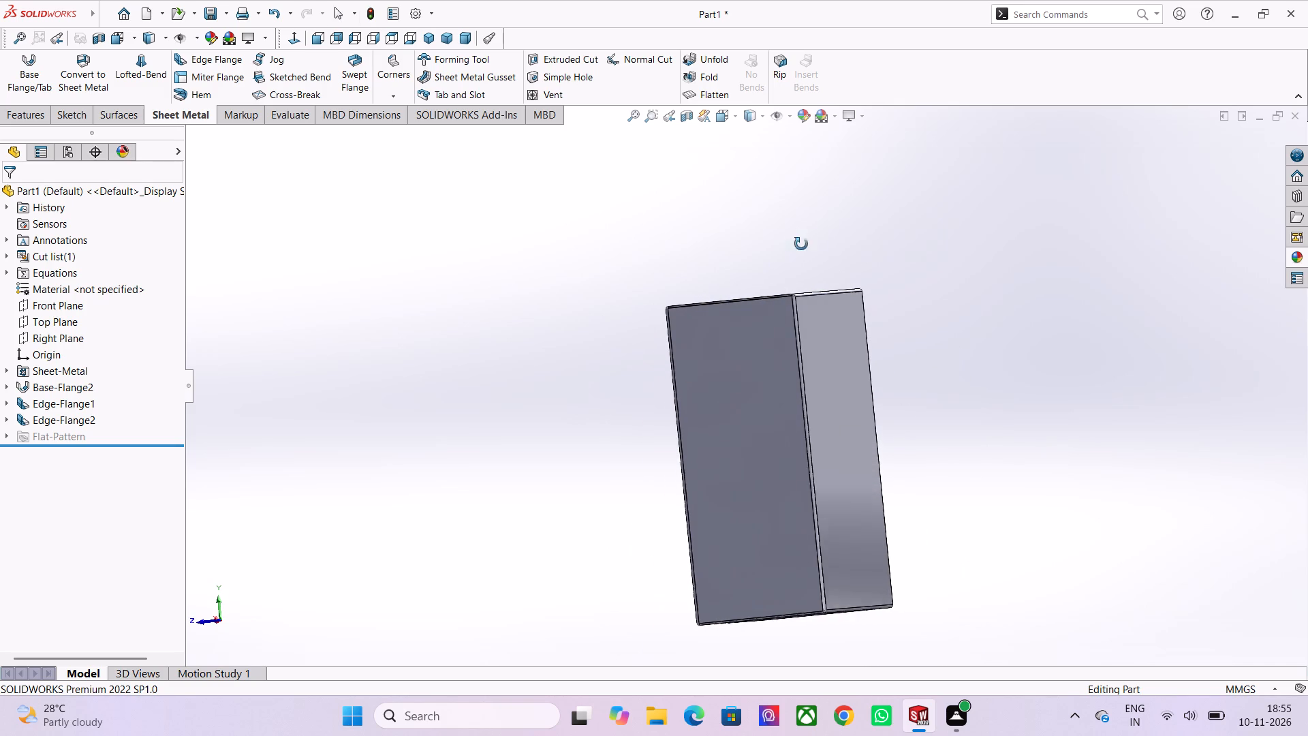
{"action": "middle_click_drag", "start_coordinate": [801, 244], "coordinate": [685, 247]}
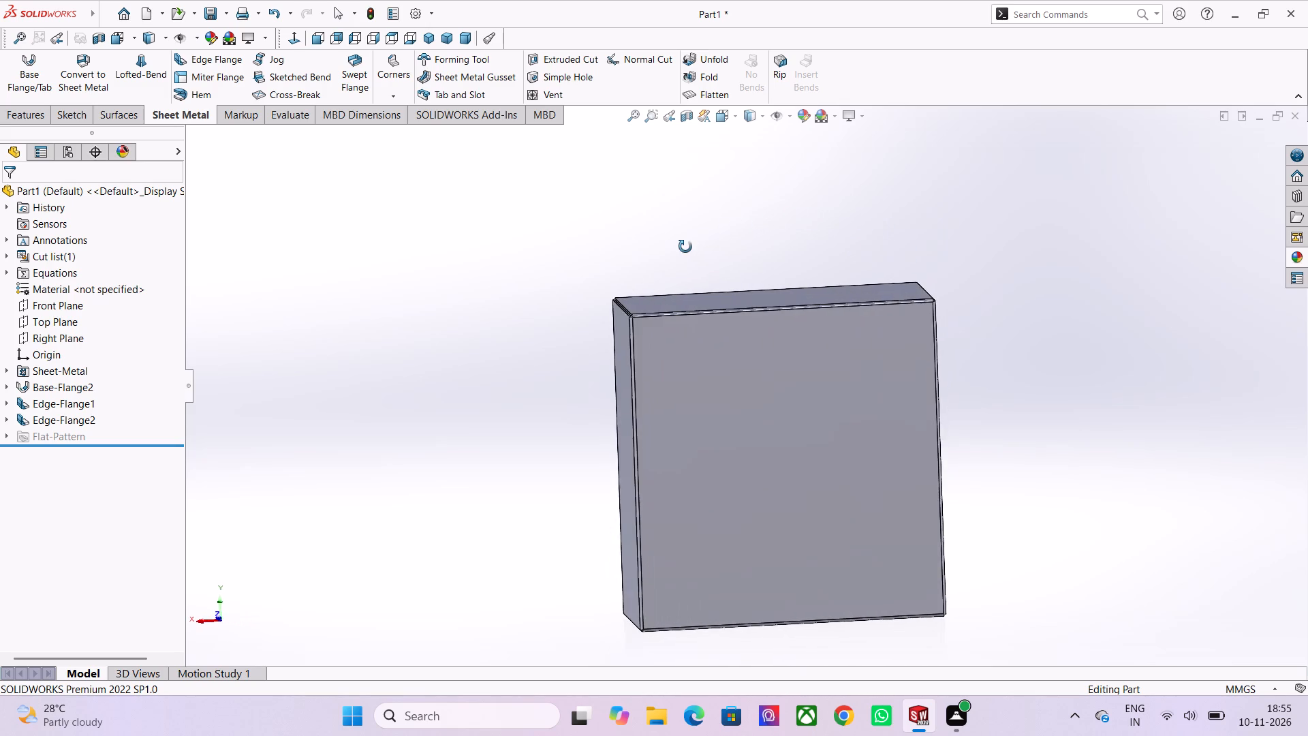
{"action": "middle_click_drag", "start_coordinate": [685, 247], "coordinate": [1117, 256]}
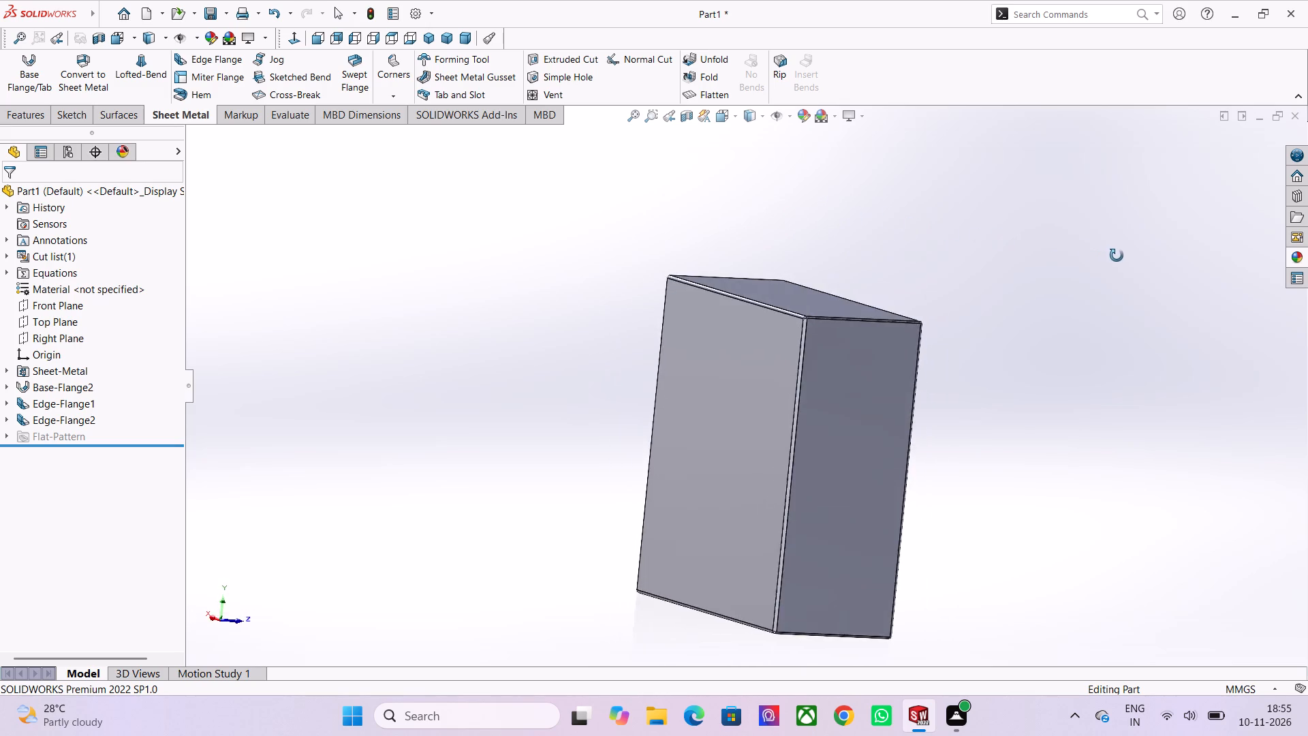
{"action": "middle_click_drag", "start_coordinate": [1117, 256], "coordinate": [960, 273]}
{"action": "middle_click", "coordinate": [960, 273]}
{"action": "middle_click", "coordinate": [960, 273]}
{"action": "middle_click", "coordinate": [960, 273]}
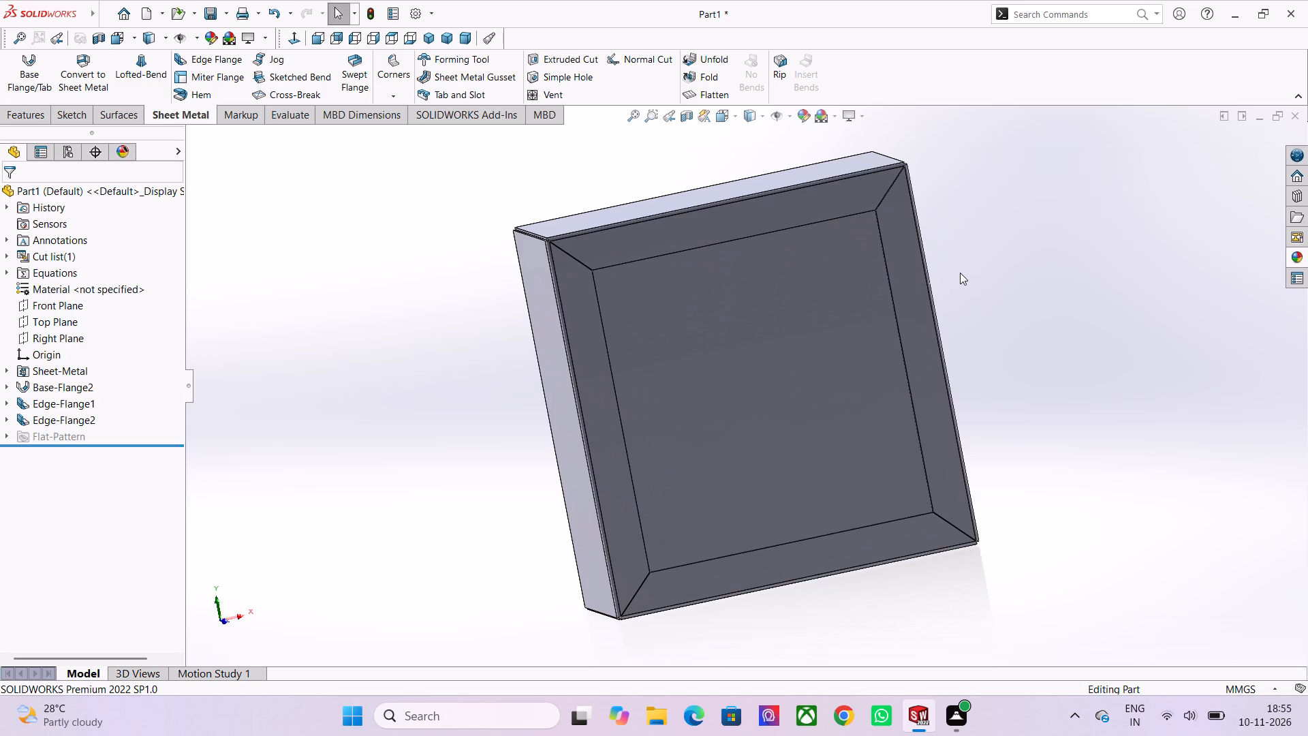
{"action": "middle_click_drag", "start_coordinate": [977, 307], "coordinate": [779, 333]}
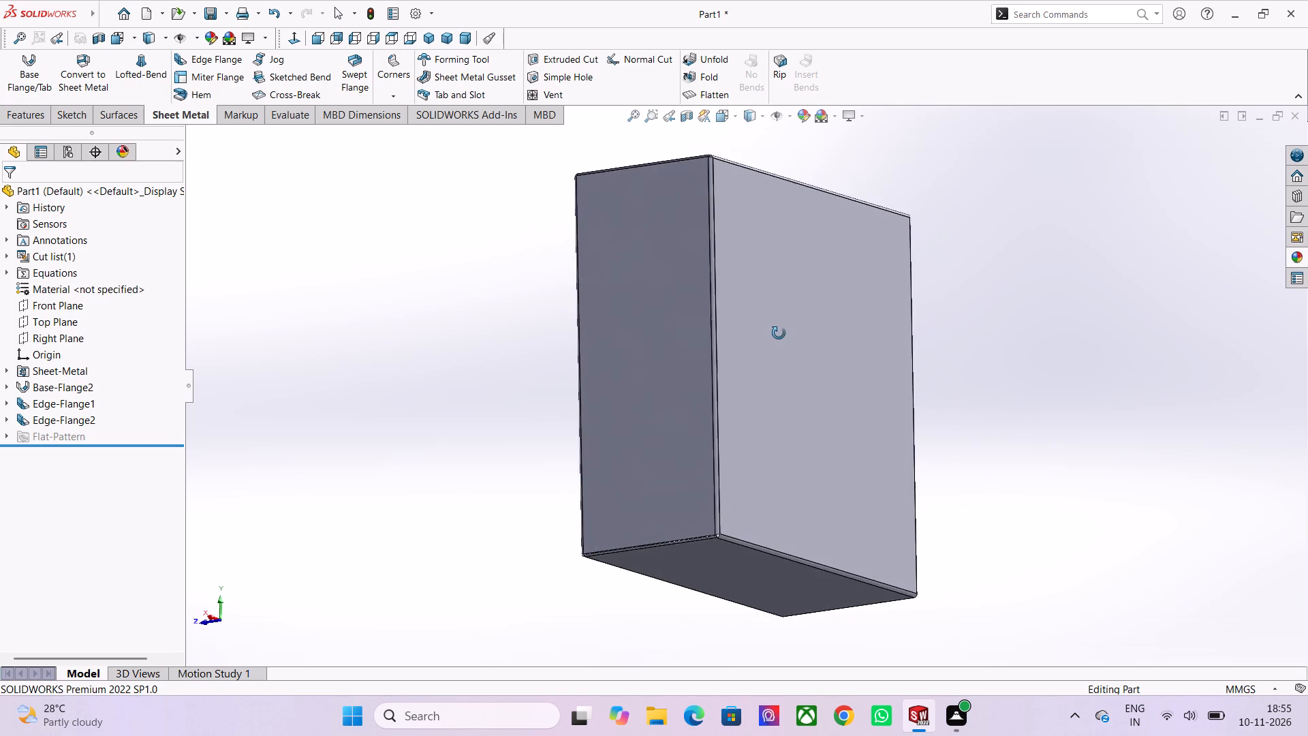
{"action": "middle_click_drag", "start_coordinate": [779, 333], "coordinate": [788, 378]}
{"action": "middle_click_drag", "start_coordinate": [803, 388], "coordinate": [1125, 406]}
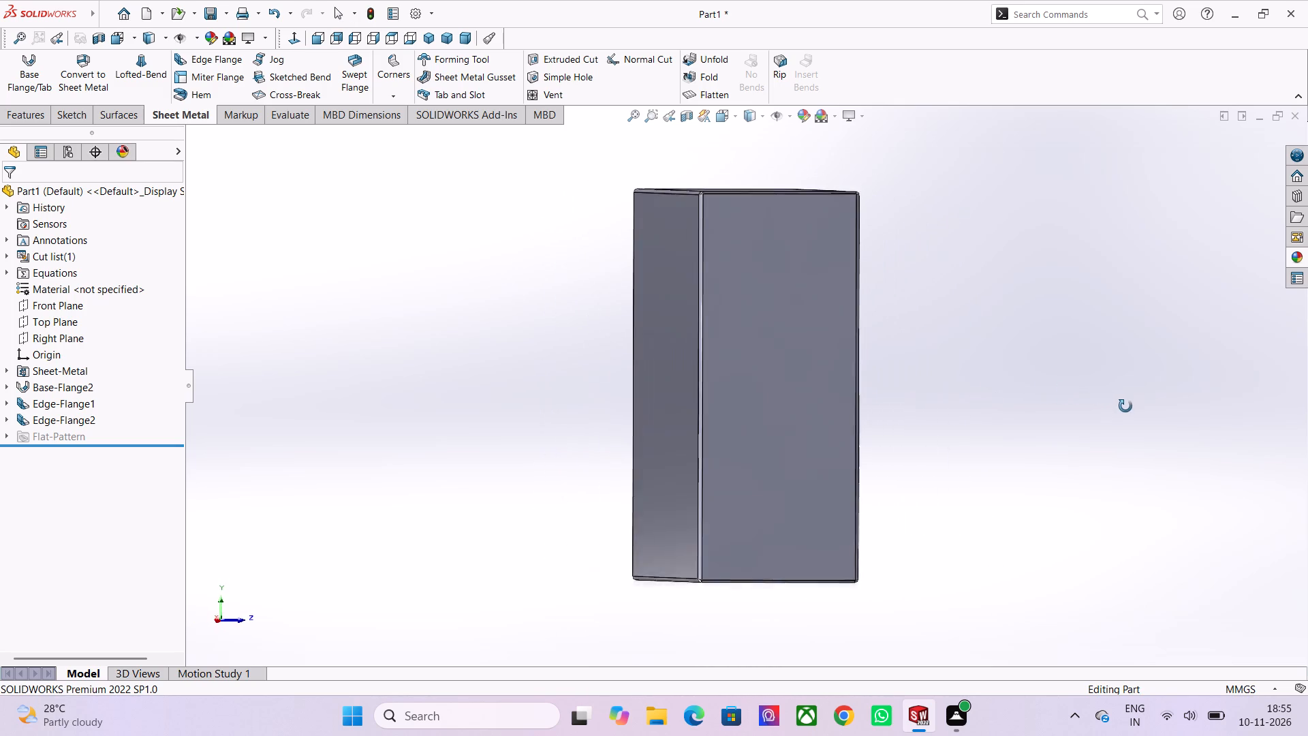
{"action": "middle_click_drag", "start_coordinate": [1125, 406], "coordinate": [769, 388]}
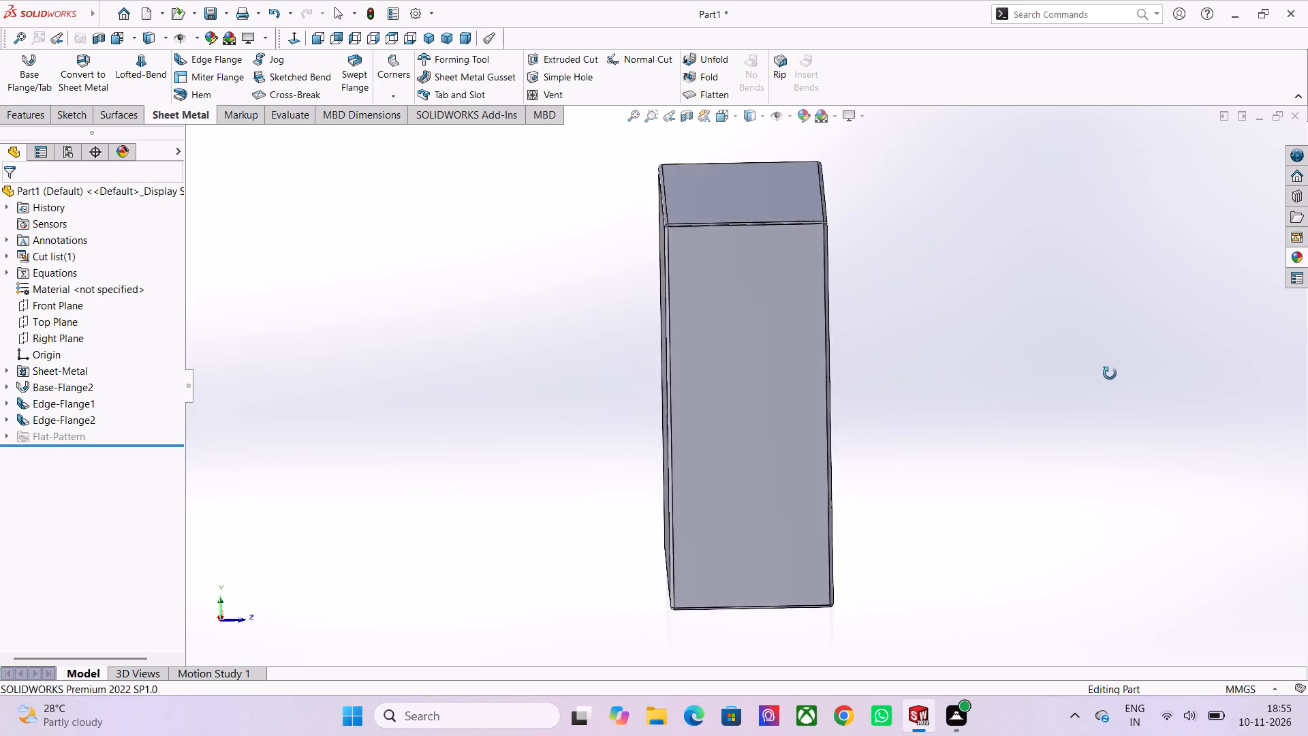
Examine the inward return flange, its mitred corners and the adjoining side walls at closer range.
{"action": "scroll", "coordinate": [800, 386], "scroll_direction": "up", "scroll_amount": 1}
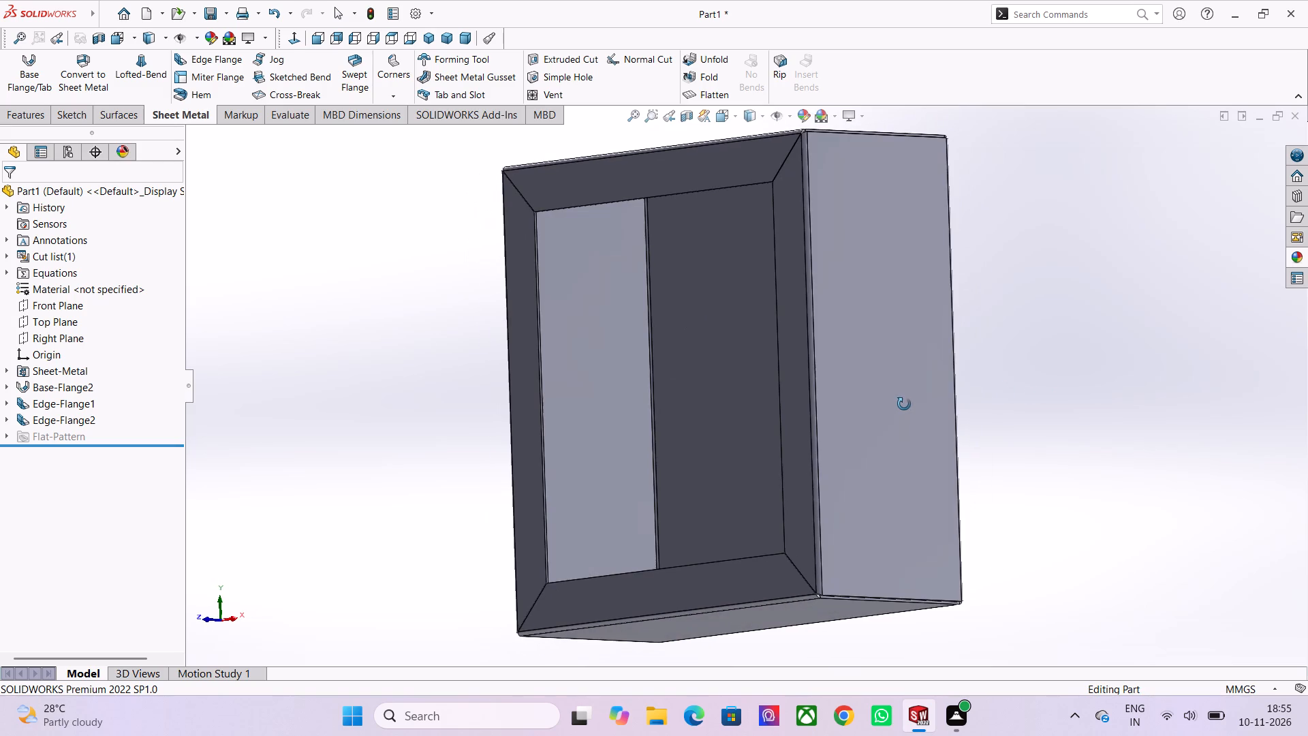
{"action": "middle_click_drag", "start_coordinate": [1073, 418], "coordinate": [941, 407]}
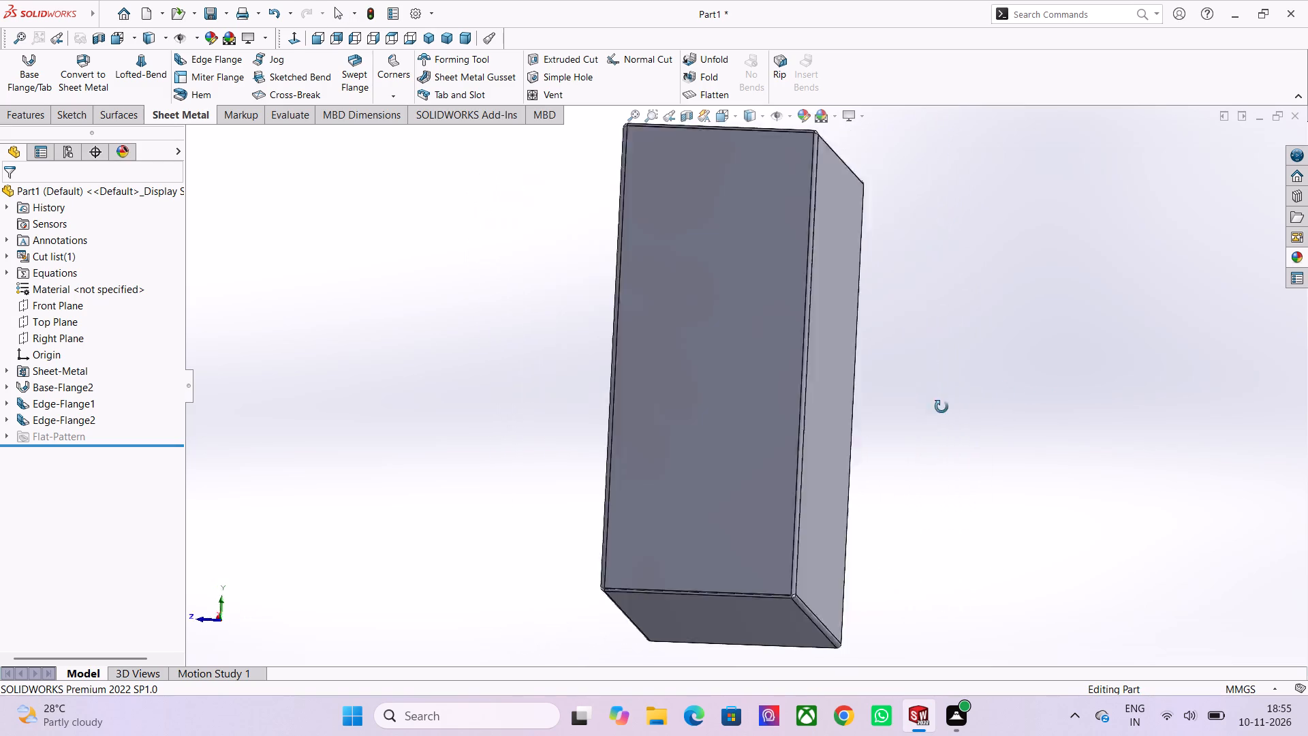
{"action": "middle_click_drag", "start_coordinate": [941, 407], "coordinate": [1053, 343]}
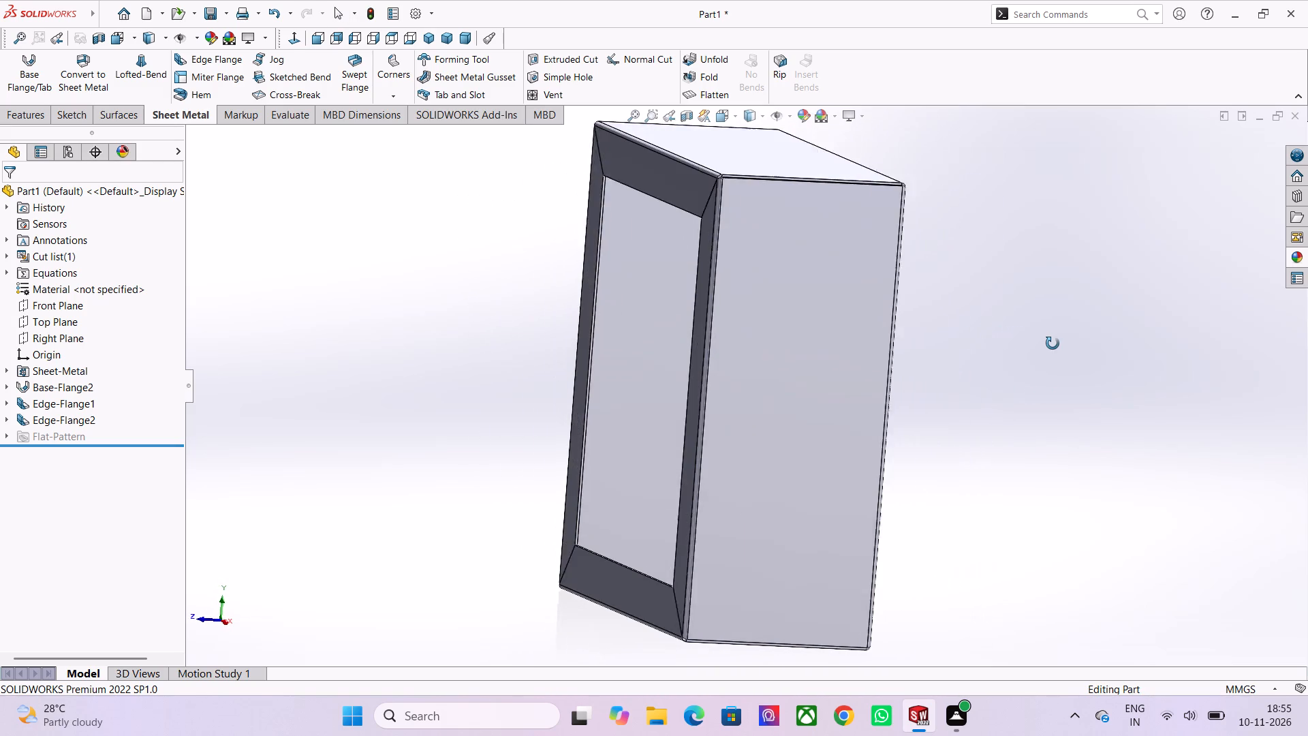
{"action": "middle_click_drag", "start_coordinate": [1053, 343], "coordinate": [839, 318]}
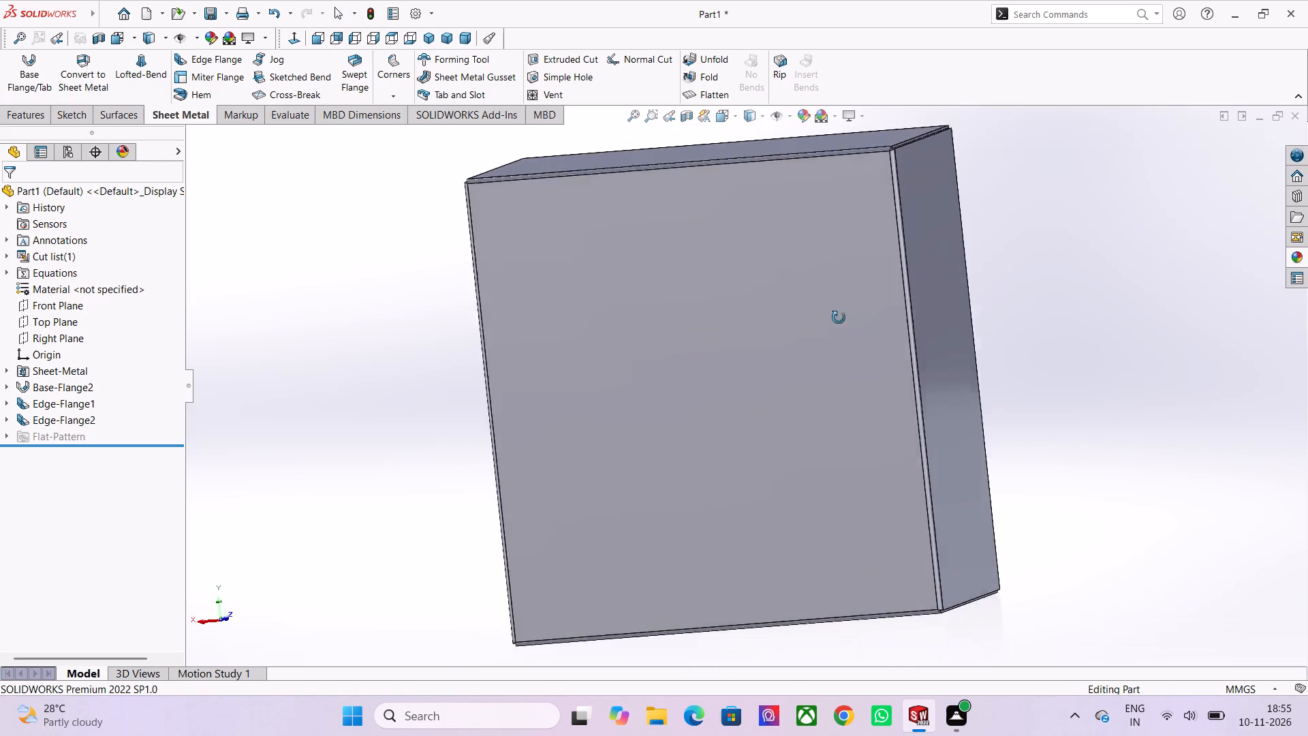
{"action": "middle_click_drag", "start_coordinate": [839, 318], "coordinate": [1038, 273]}
{"action": "scroll", "coordinate": [1038, 273], "scroll_direction": "up", "scroll_amount": 1}
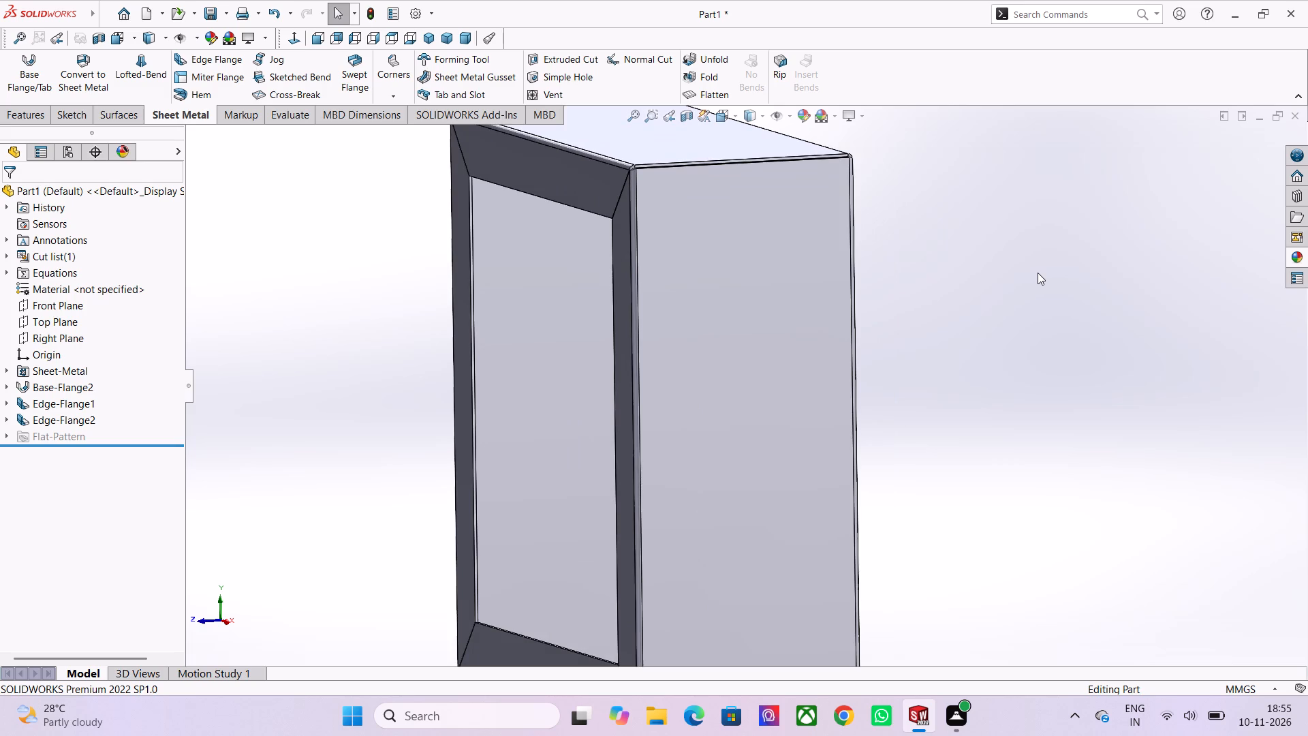
{"action": "middle_click_drag", "start_coordinate": [926, 324], "coordinate": [965, 339]}
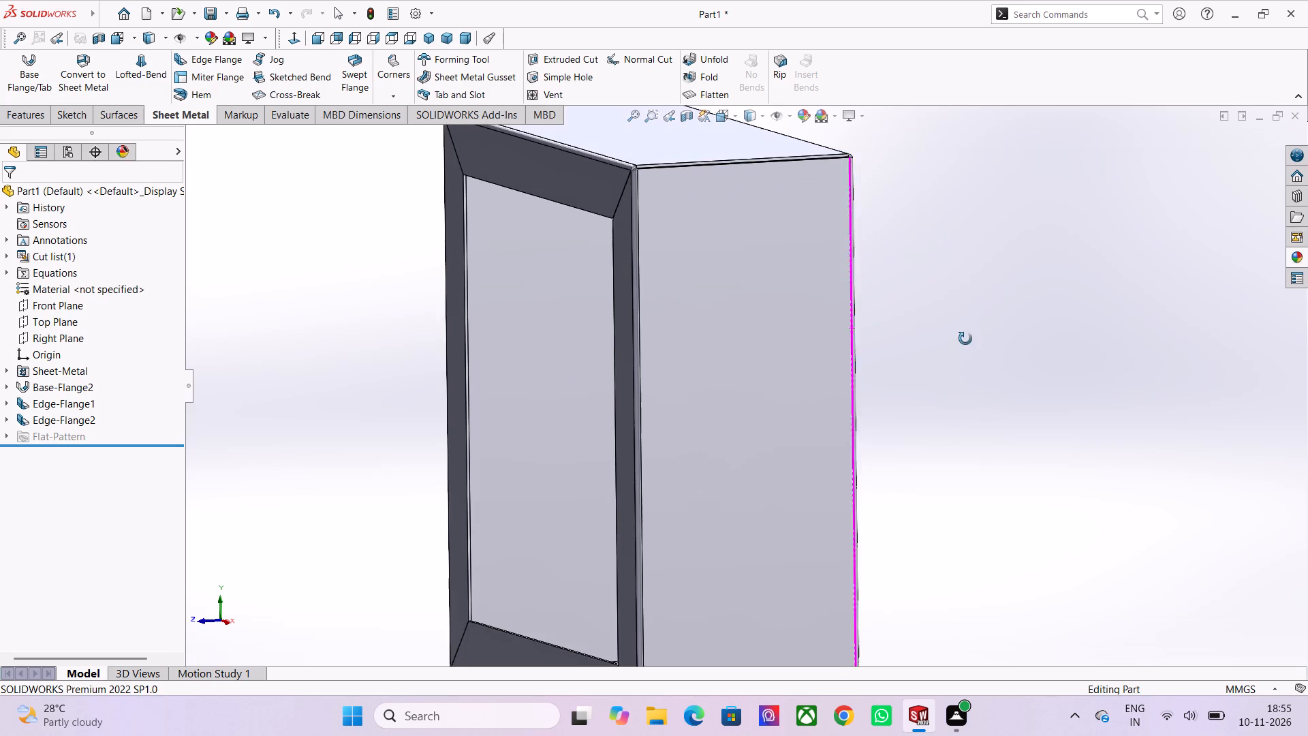
{"action": "middle_click_drag", "start_coordinate": [965, 339], "coordinate": [897, 350]}
{"action": "scroll", "coordinate": [897, 363], "scroll_direction": "down", "scroll_amount": 1}
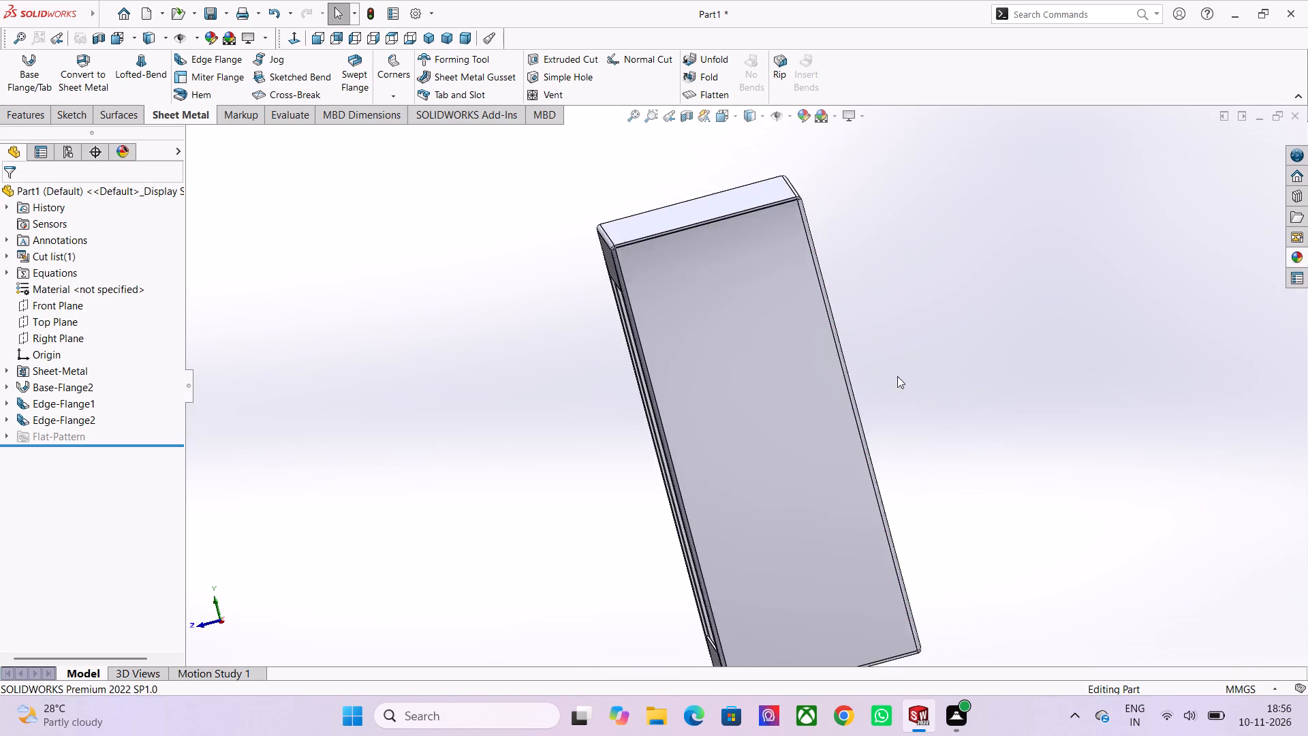
{"action": "scroll", "coordinate": [897, 376], "scroll_direction": "down", "scroll_amount": 1}
{"action": "middle_click_drag", "start_coordinate": [899, 406], "coordinate": [965, 348]}
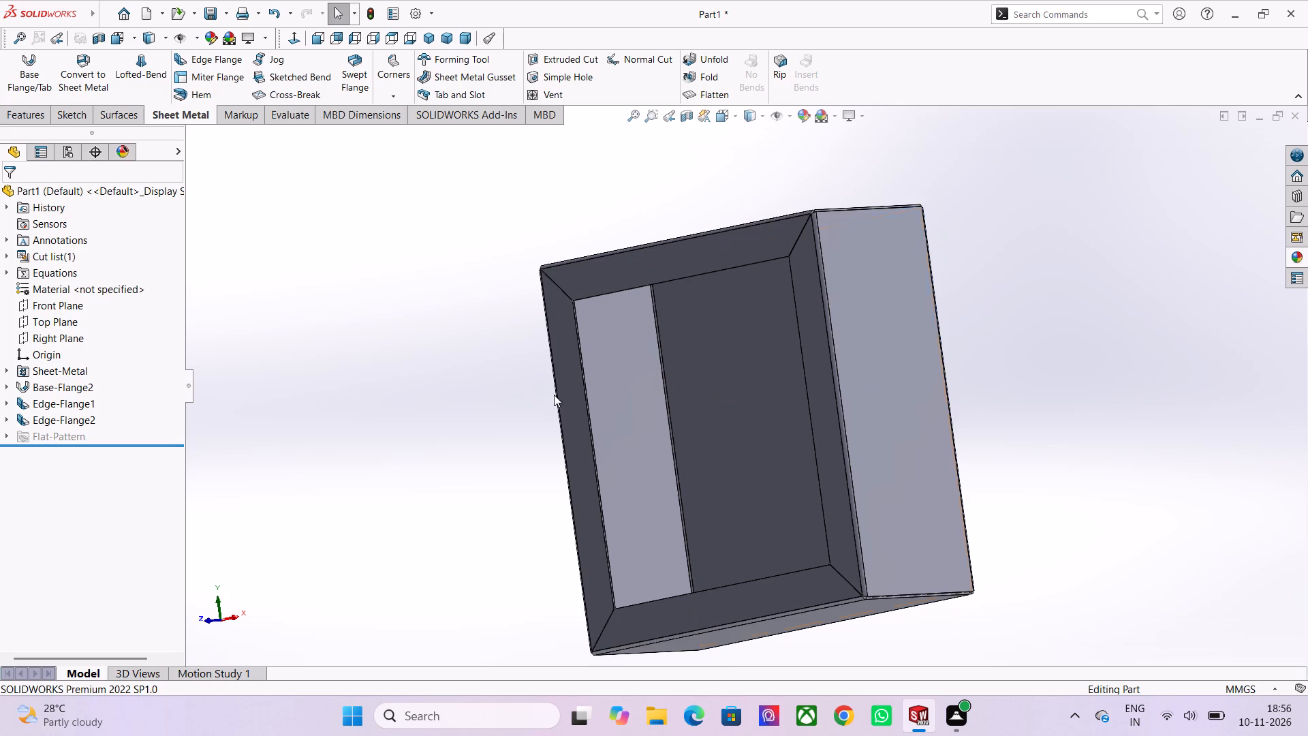
{"action": "middle_click_drag", "start_coordinate": [751, 431], "coordinate": [897, 427]}
{"action": "scroll", "coordinate": [758, 288], "scroll_direction": "up", "scroll_amount": 2}
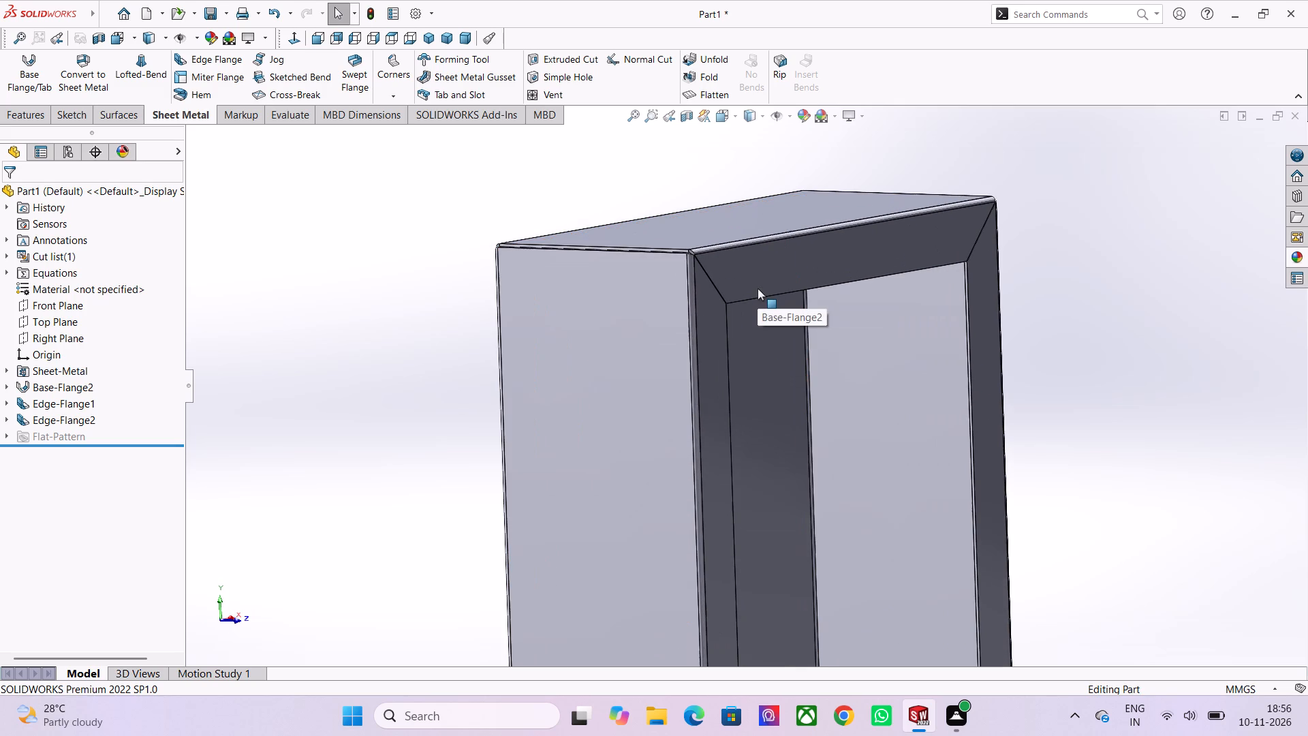
{"action": "scroll", "coordinate": [758, 288], "scroll_direction": "up", "scroll_amount": 1}
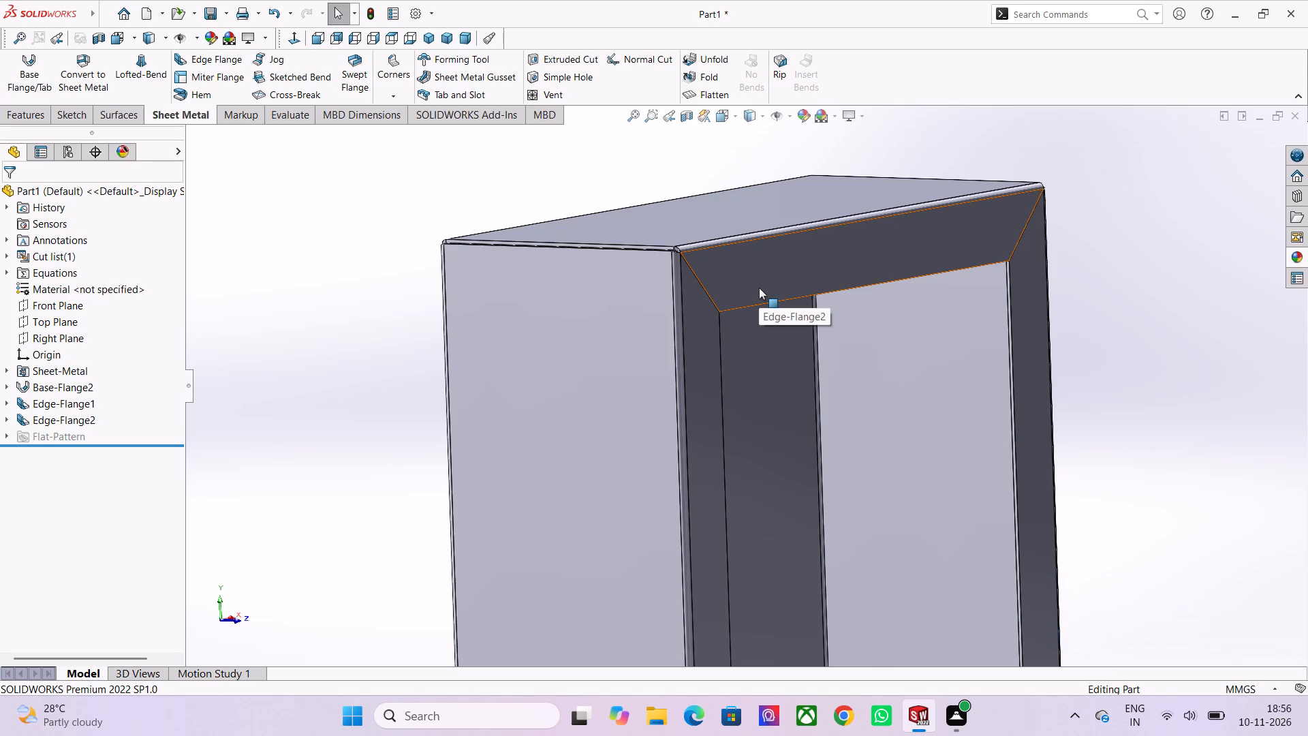
Examine the overall shape of the whole box from the open front, the sides and the back.
{"action": "scroll", "coordinate": [759, 288], "scroll_direction": "down", "scroll_amount": 4}
{"action": "scroll", "coordinate": [920, 485], "scroll_direction": "down", "scroll_amount": 2}
{"action": "middle_click_drag", "start_coordinate": [913, 438], "coordinate": [734, 413]}
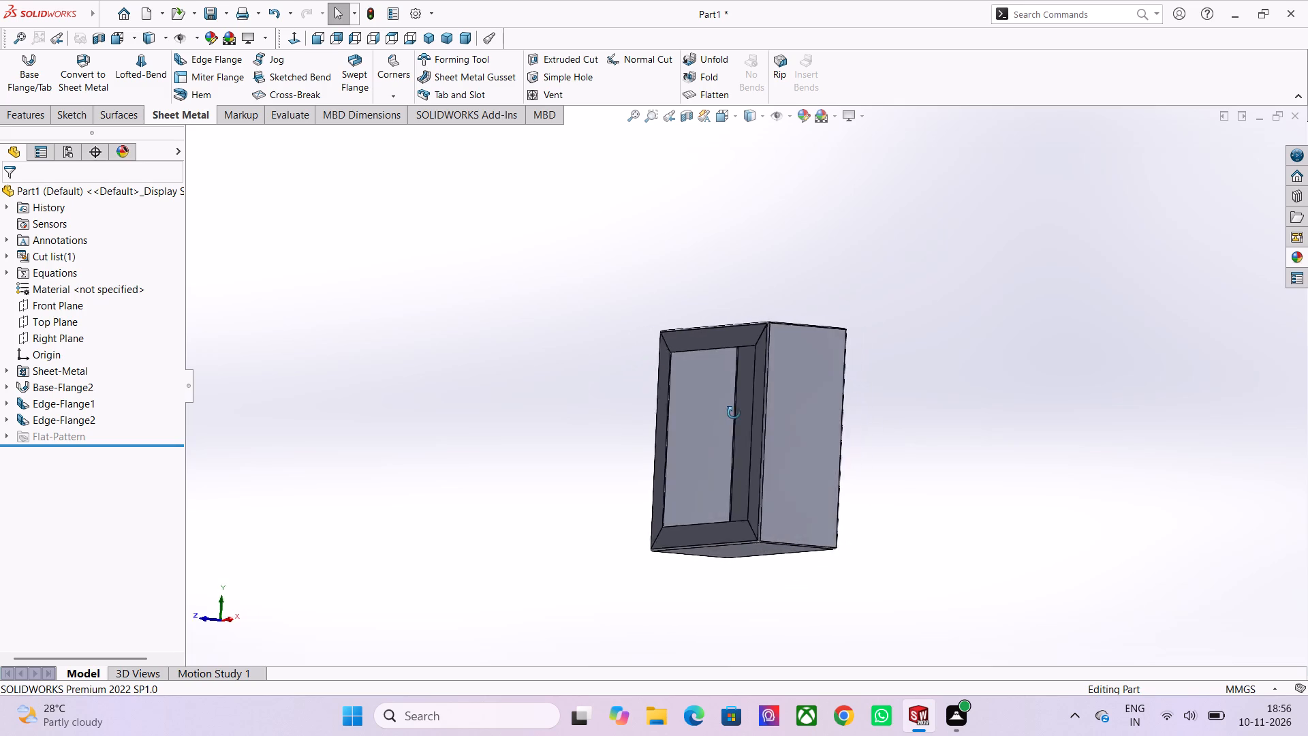
{"action": "middle_click_drag", "start_coordinate": [734, 413], "coordinate": [613, 440]}
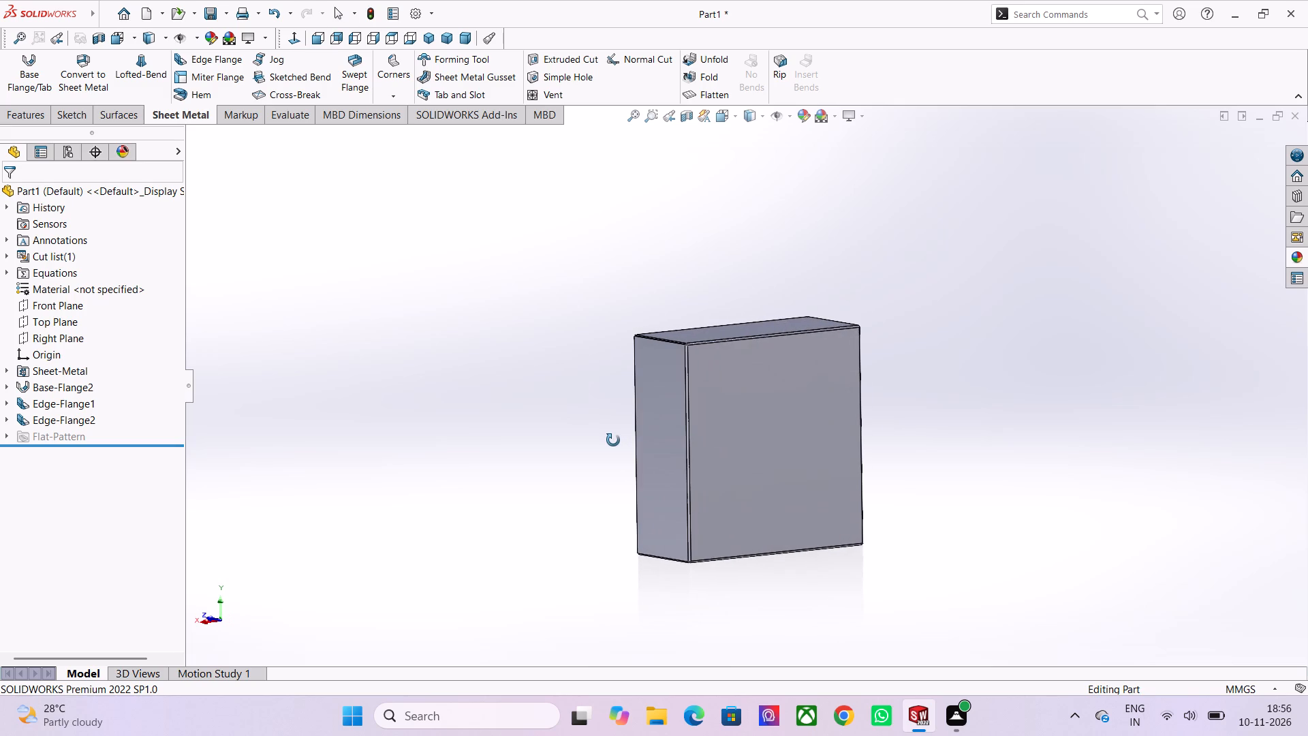
{"action": "middle_click_drag", "start_coordinate": [613, 440], "coordinate": [720, 411]}
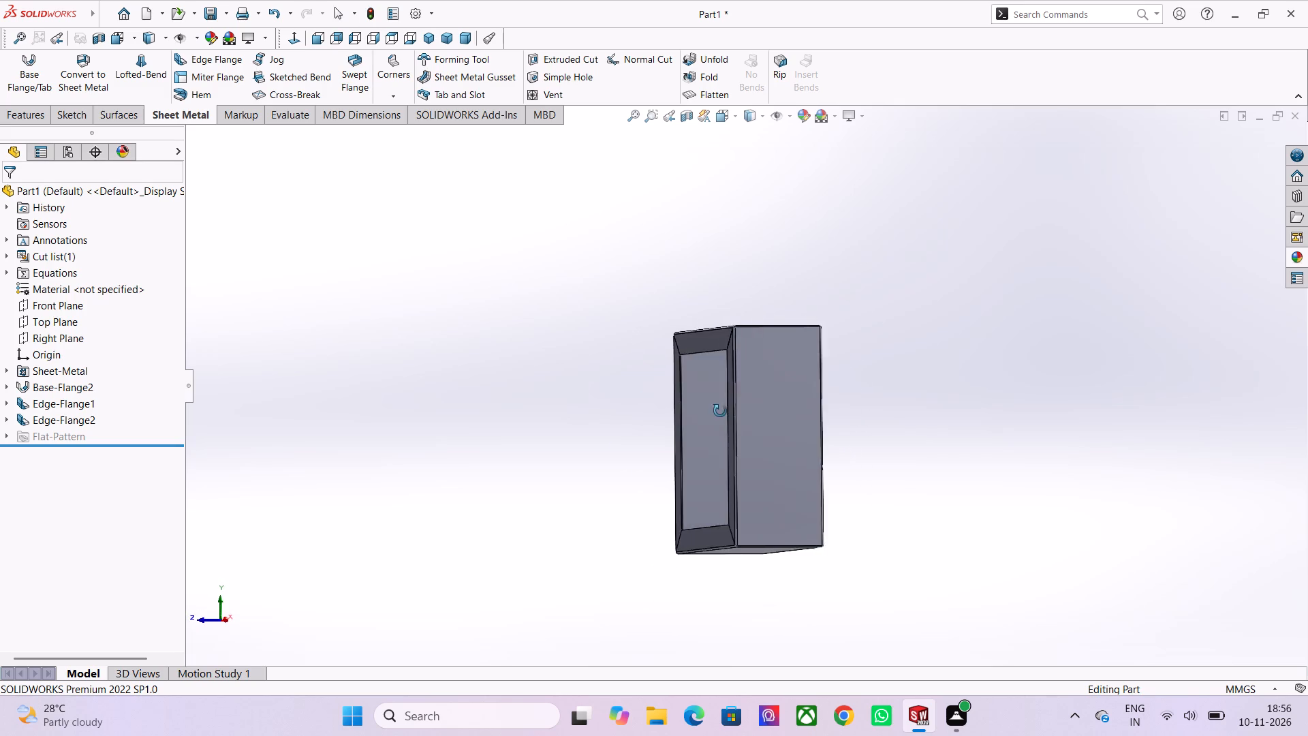
{"action": "middle_click_drag", "start_coordinate": [720, 411], "coordinate": [914, 399]}
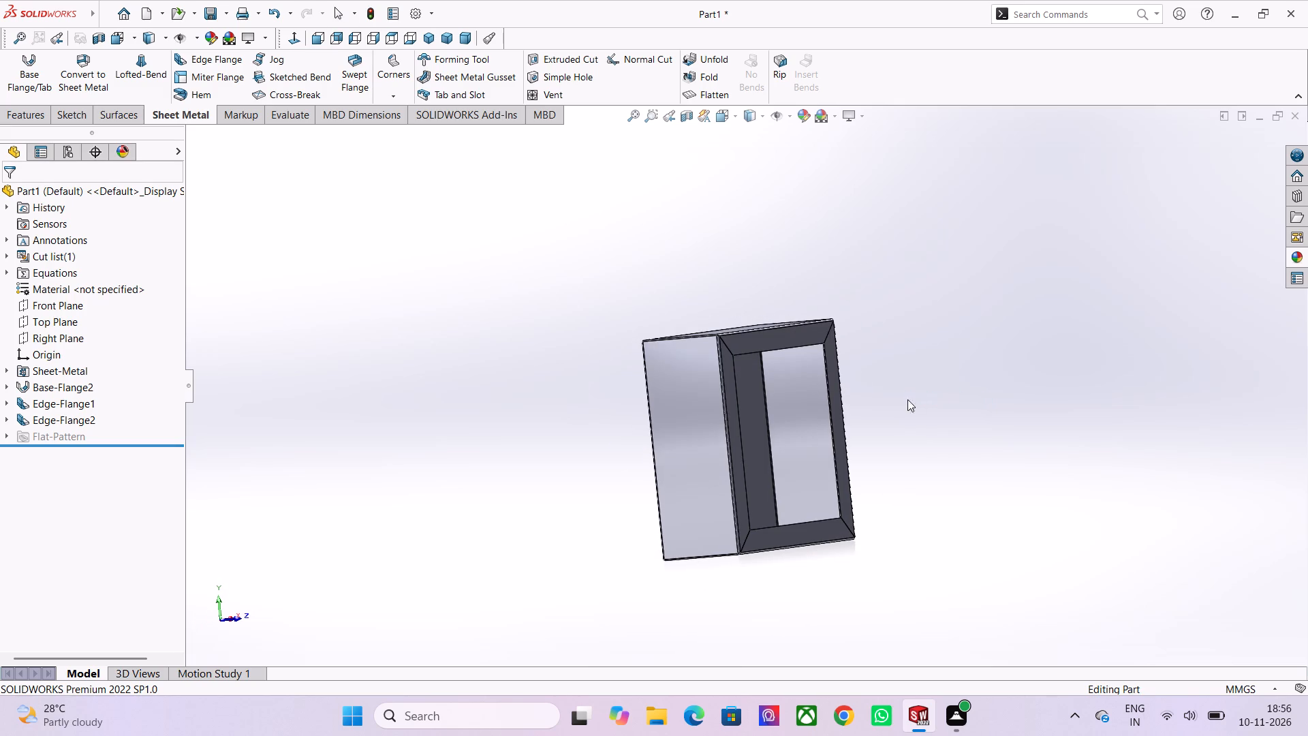
{"action": "scroll", "coordinate": [866, 426], "scroll_direction": "down", "scroll_amount": 1}
{"action": "middle_click_drag", "start_coordinate": [866, 426], "coordinate": [609, 416]}
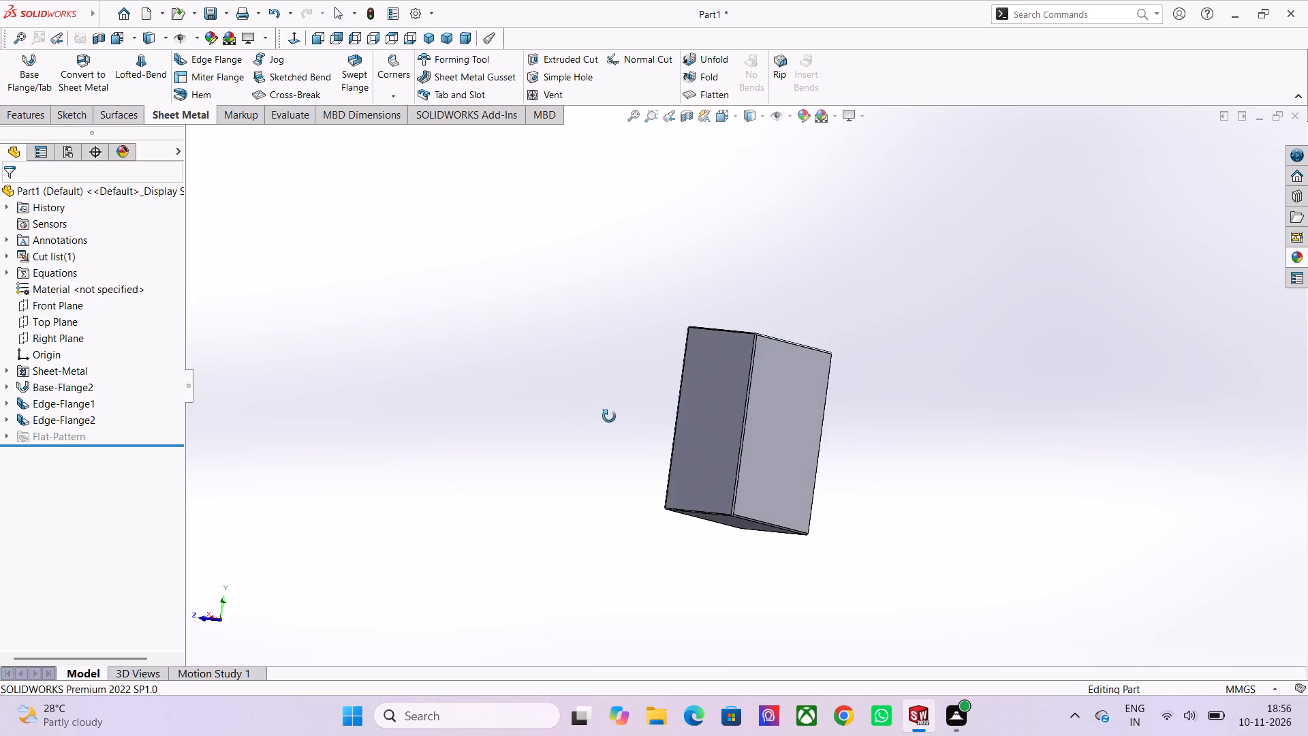
{"action": "middle_click_drag", "start_coordinate": [609, 416], "coordinate": [640, 428]}
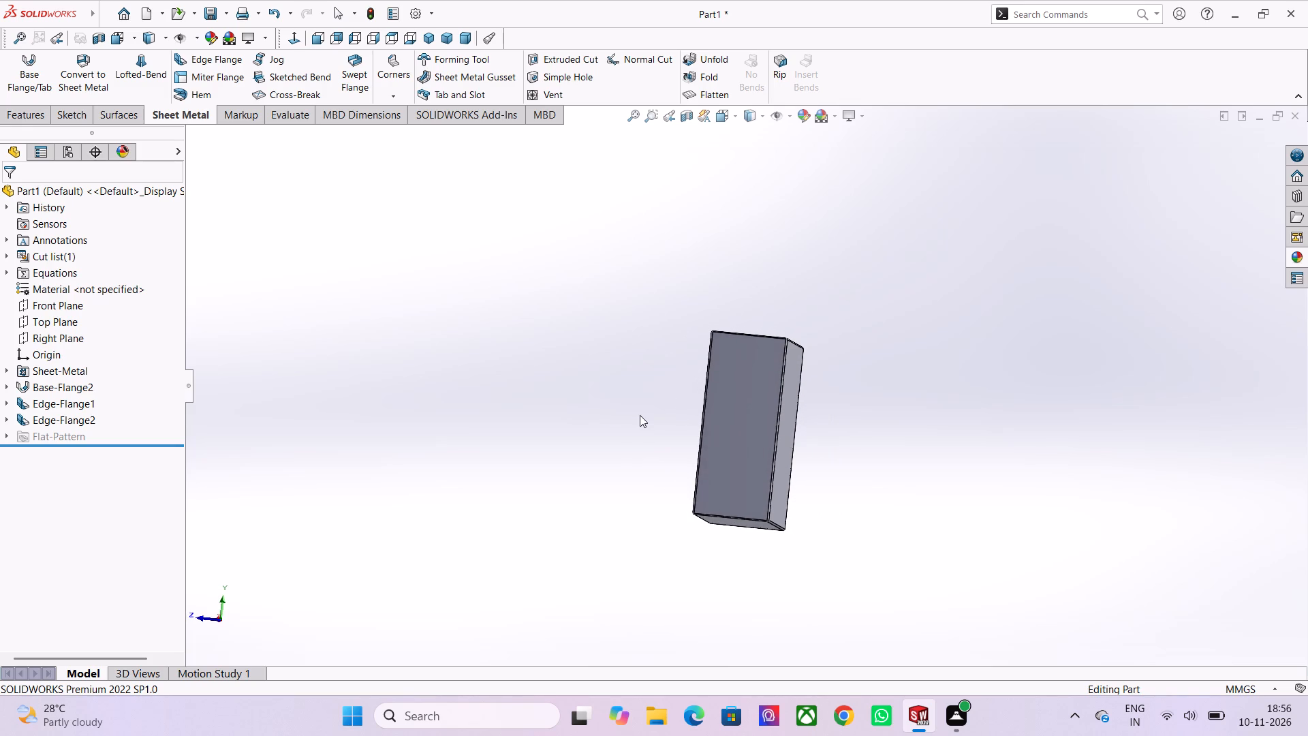
{"action": "scroll", "coordinate": [858, 369], "scroll_direction": "up", "scroll_amount": 2}
{"action": "middle_click_drag", "start_coordinate": [783, 405], "coordinate": [901, 413]}
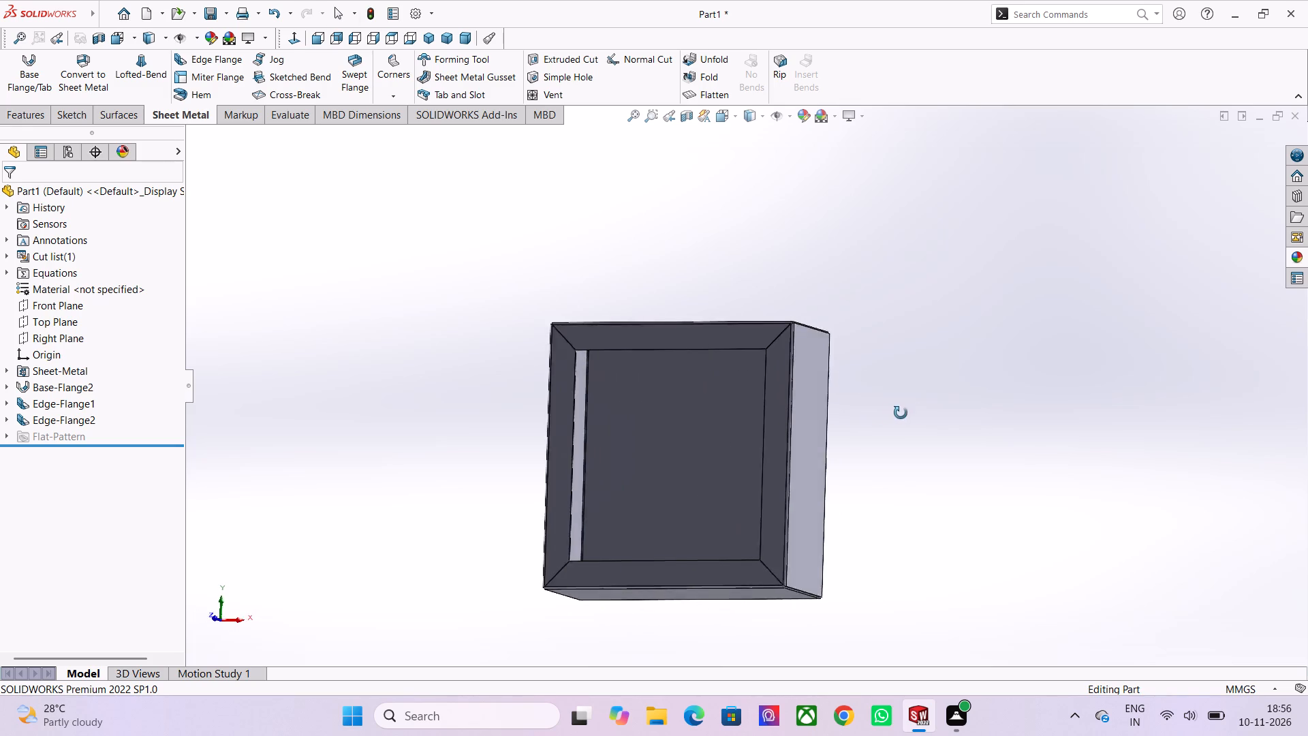
{"action": "middle_click_drag", "start_coordinate": [901, 413], "coordinate": [431, 438]}
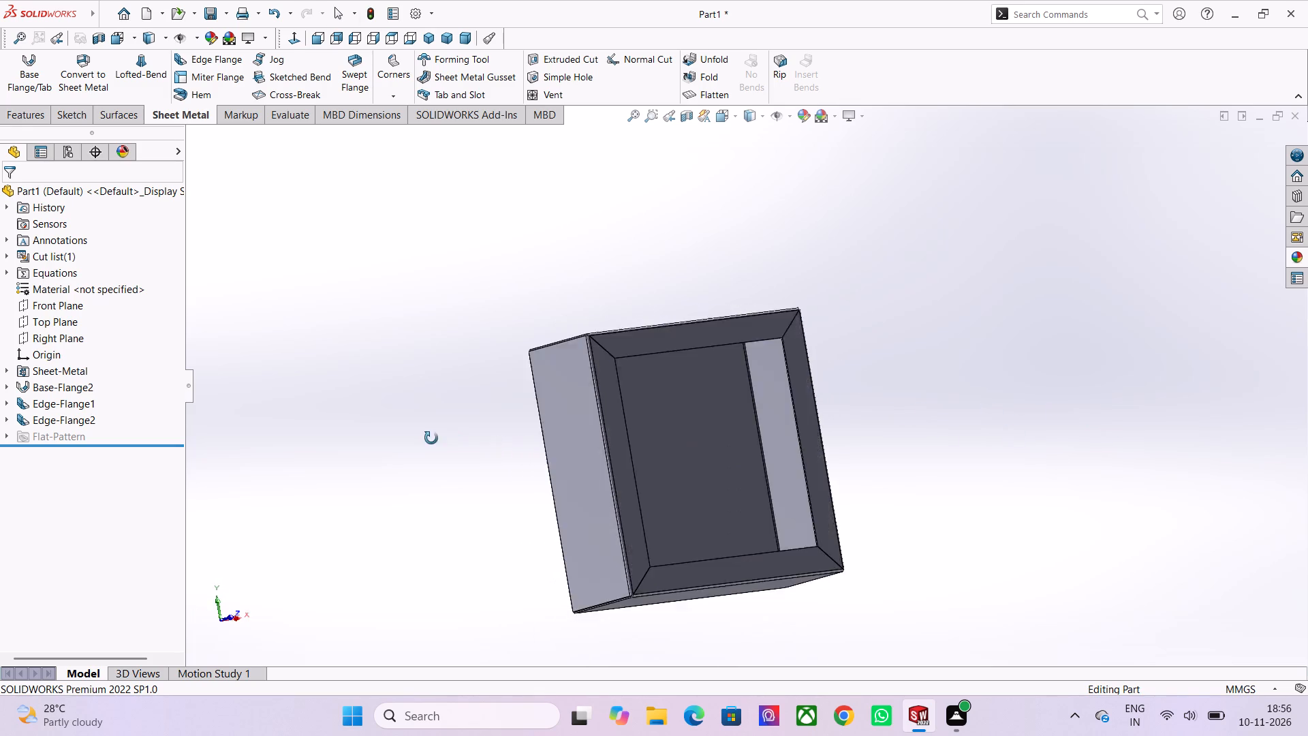
{"action": "middle_click_drag", "start_coordinate": [431, 438], "coordinate": [615, 377]}
{"action": "scroll", "coordinate": [626, 403], "scroll_direction": "up", "scroll_amount": 1}
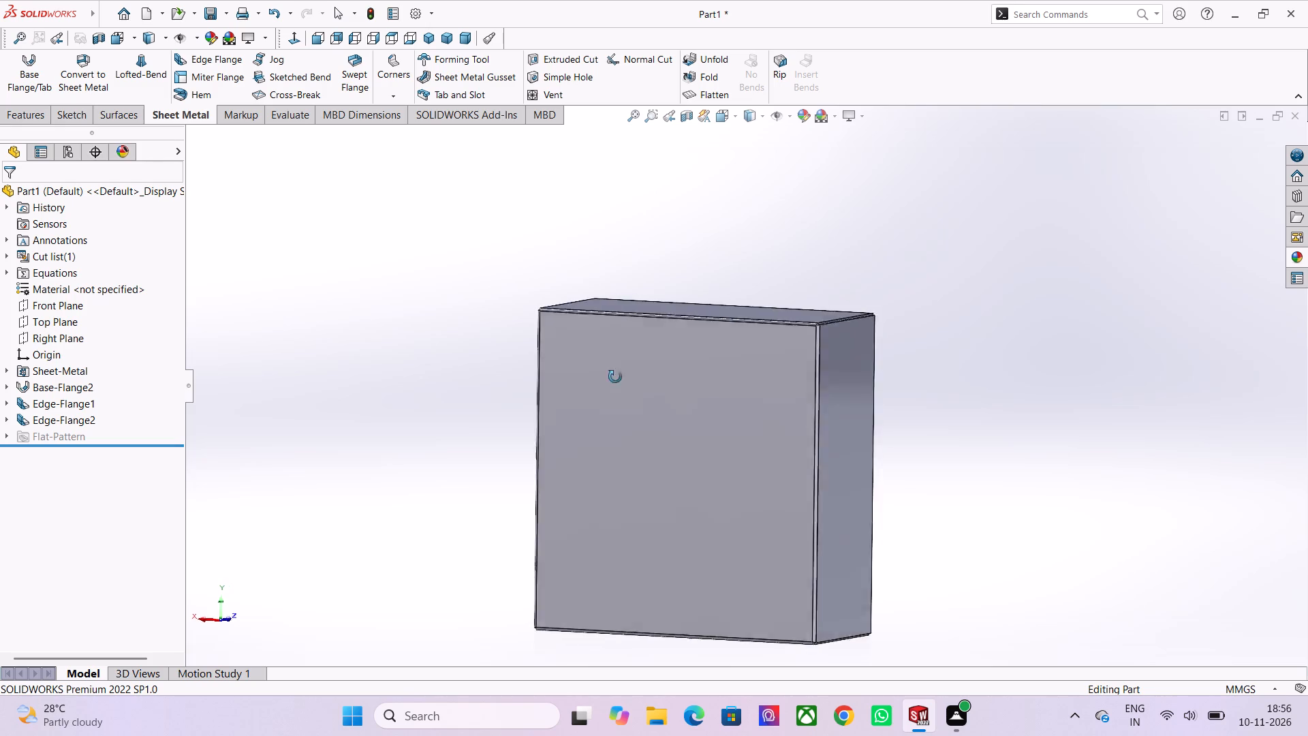
{"action": "middle_click_drag", "start_coordinate": [615, 377], "coordinate": [642, 453]}
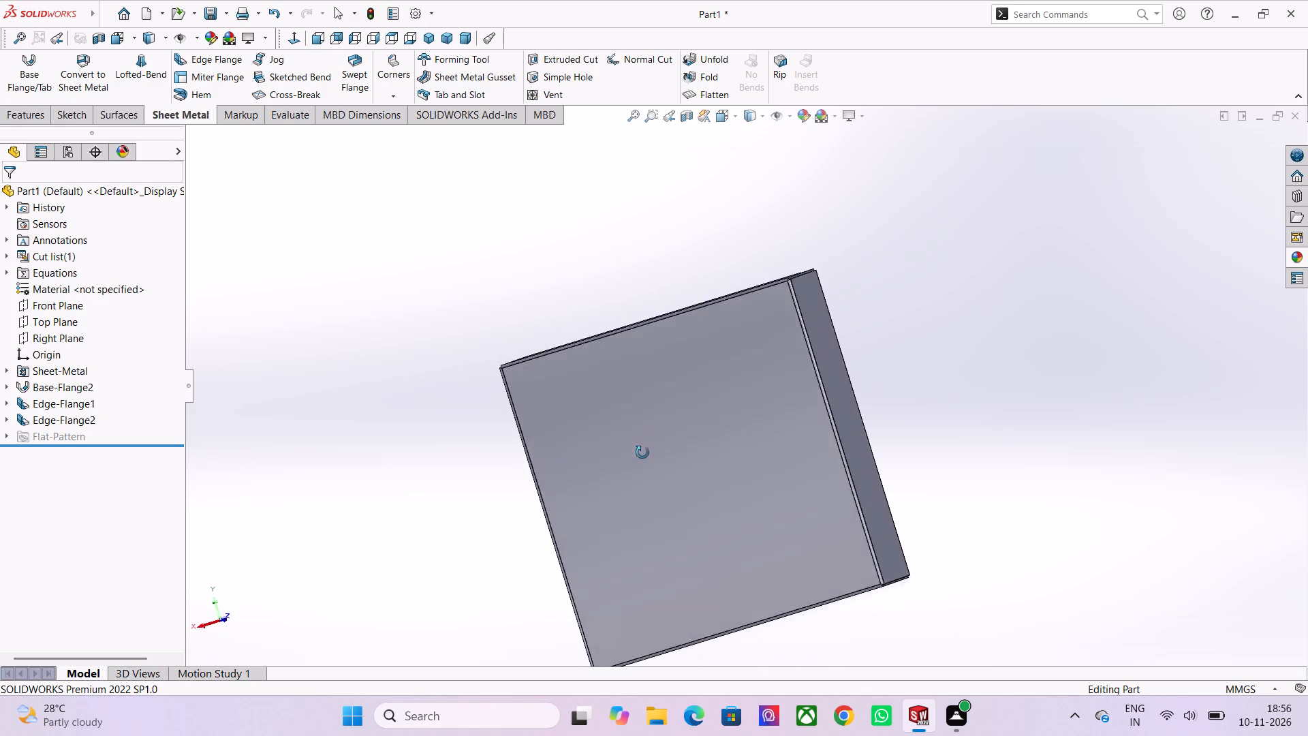
{"action": "middle_click_drag", "start_coordinate": [642, 453], "coordinate": [721, 412]}
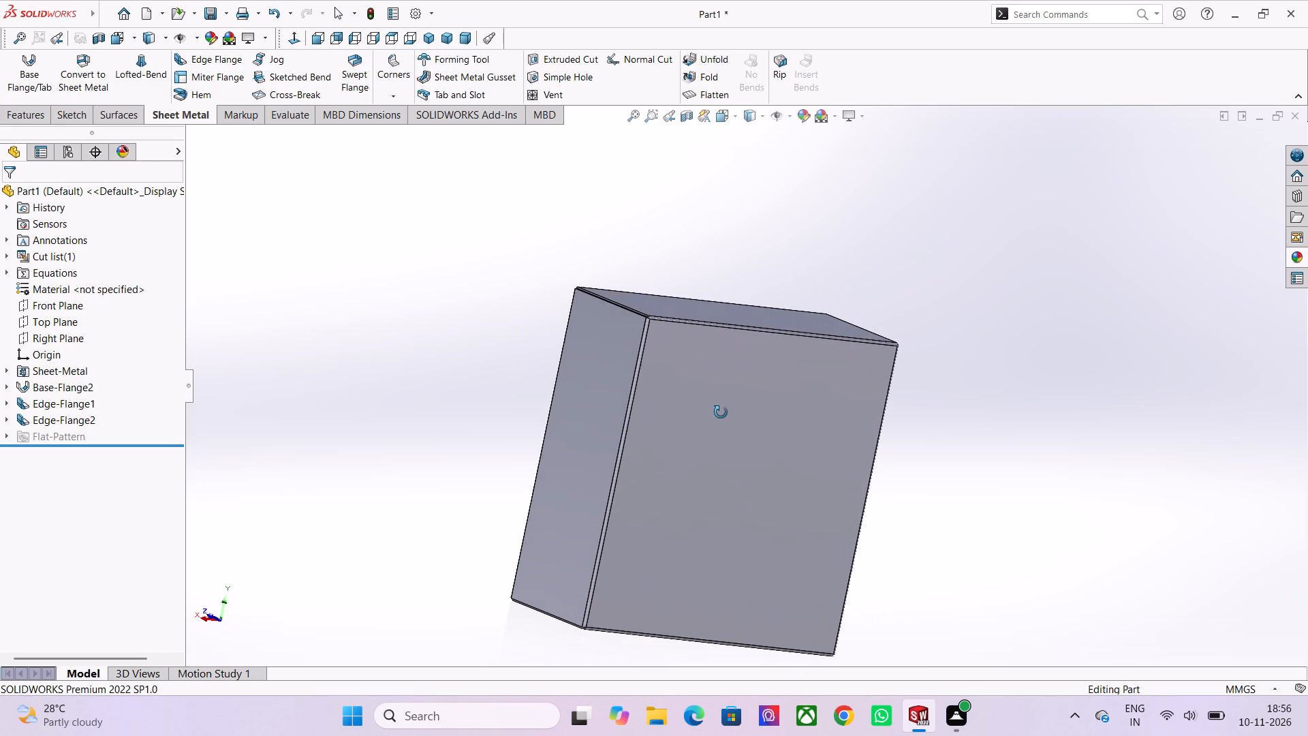
{"action": "middle_click_drag", "start_coordinate": [721, 412], "coordinate": [773, 405]}
{"action": "scroll", "coordinate": [773, 405], "scroll_direction": "down", "scroll_amount": 1}
{"action": "middle_click_drag", "start_coordinate": [642, 466], "coordinate": [712, 480]}
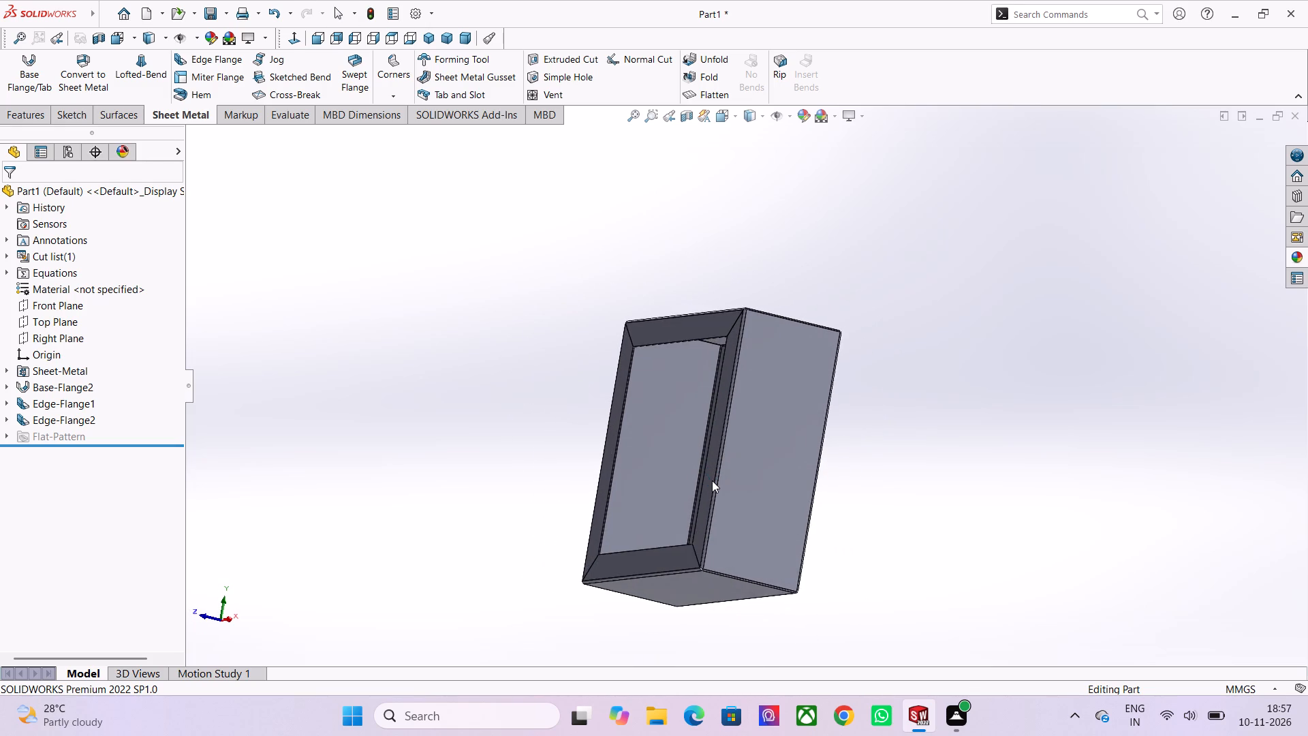
Examine the box's side walls, closed base face and flanged open rim from the front, side and back.
{"action": "scroll", "coordinate": [712, 480], "scroll_direction": "down", "scroll_amount": 1}
{"action": "scroll", "coordinate": [712, 480], "scroll_direction": "up", "scroll_amount": 1}
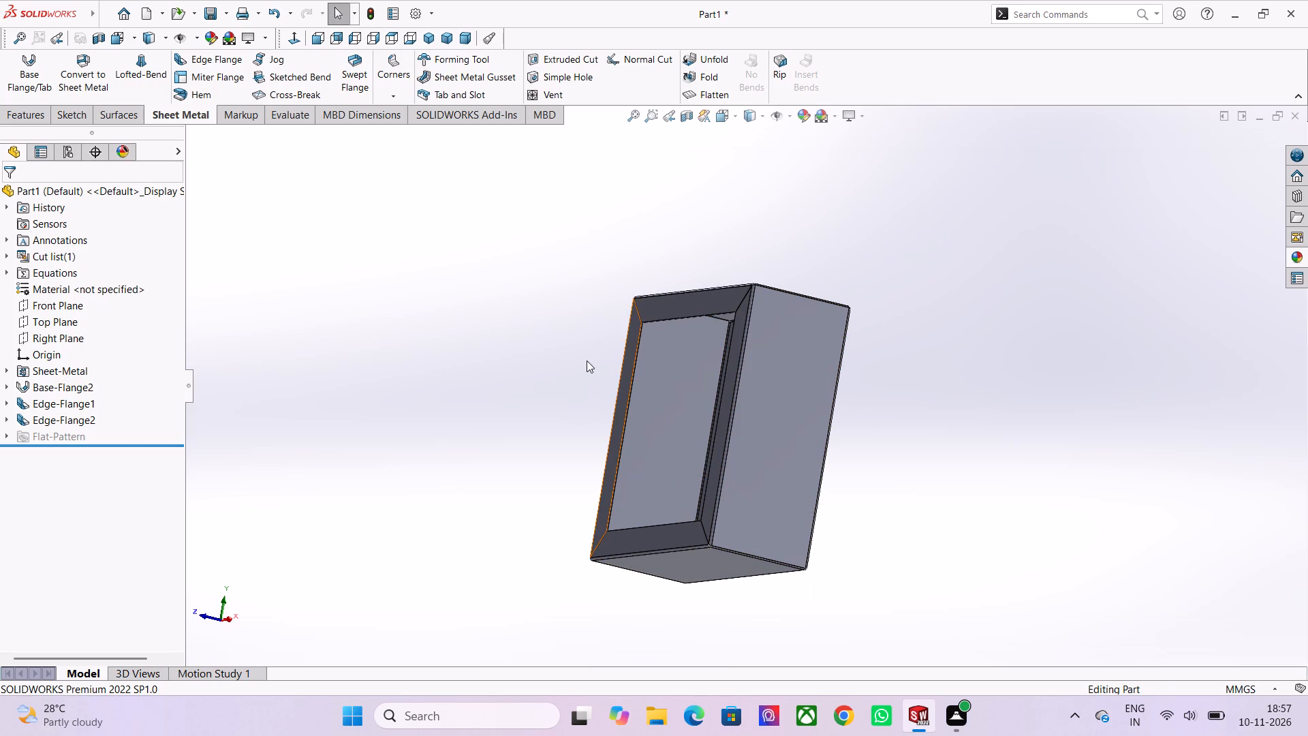
{"action": "middle_click_drag", "start_coordinate": [587, 361], "coordinate": [546, 399]}
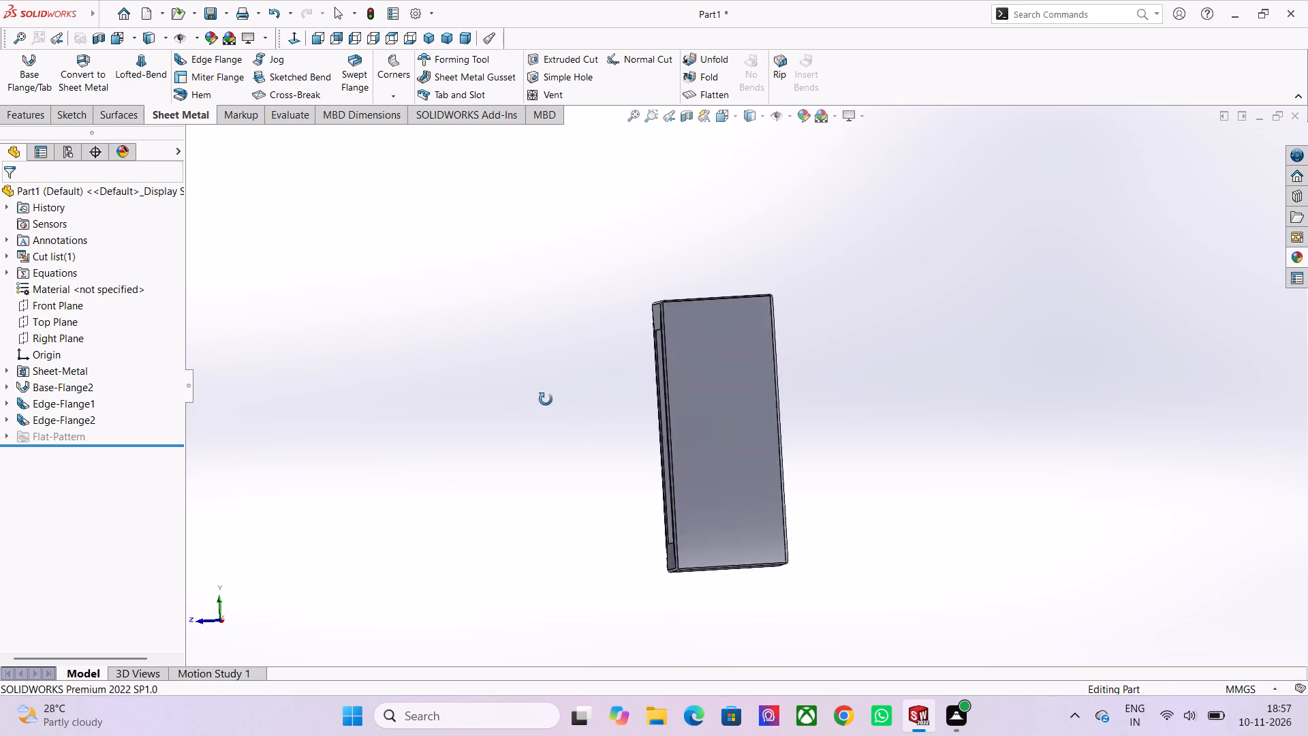
{"action": "middle_click_drag", "start_coordinate": [546, 399], "coordinate": [586, 409]}
{"action": "middle_click_drag", "start_coordinate": [894, 452], "coordinate": [877, 459]}
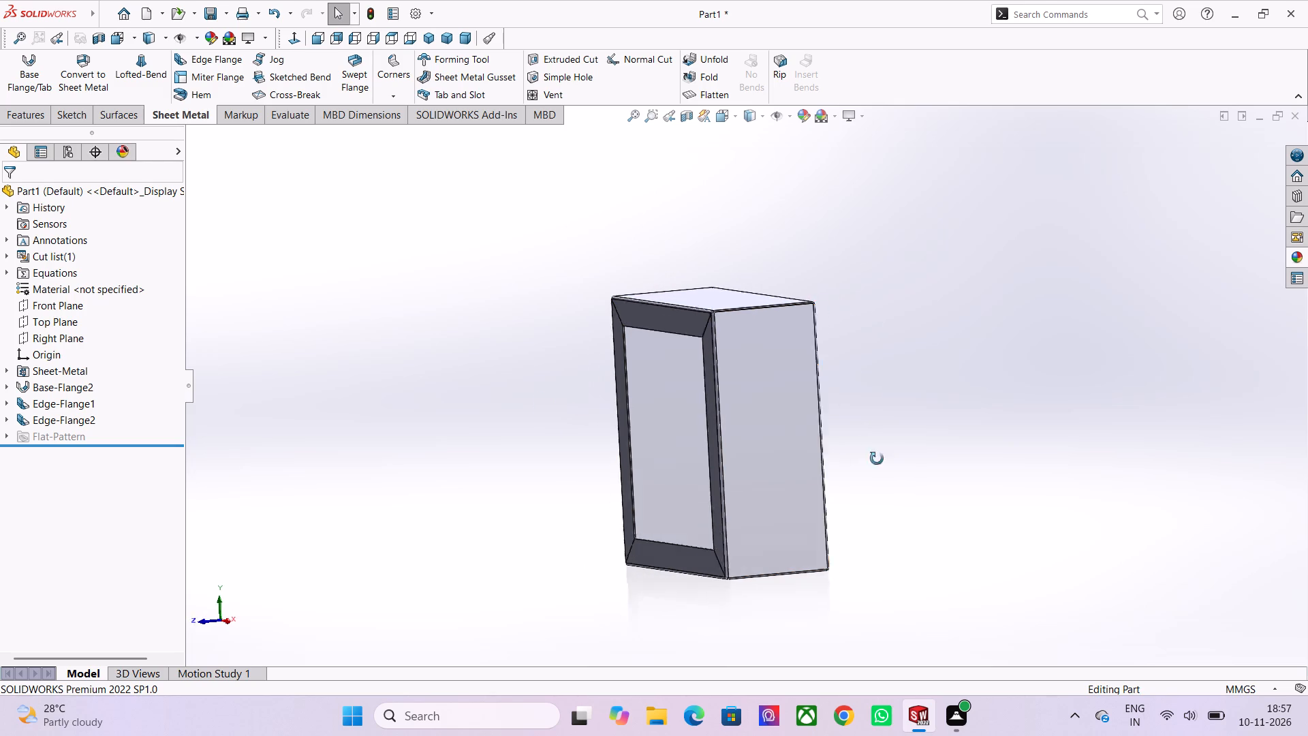
{"action": "middle_click_drag", "start_coordinate": [877, 459], "coordinate": [758, 530]}
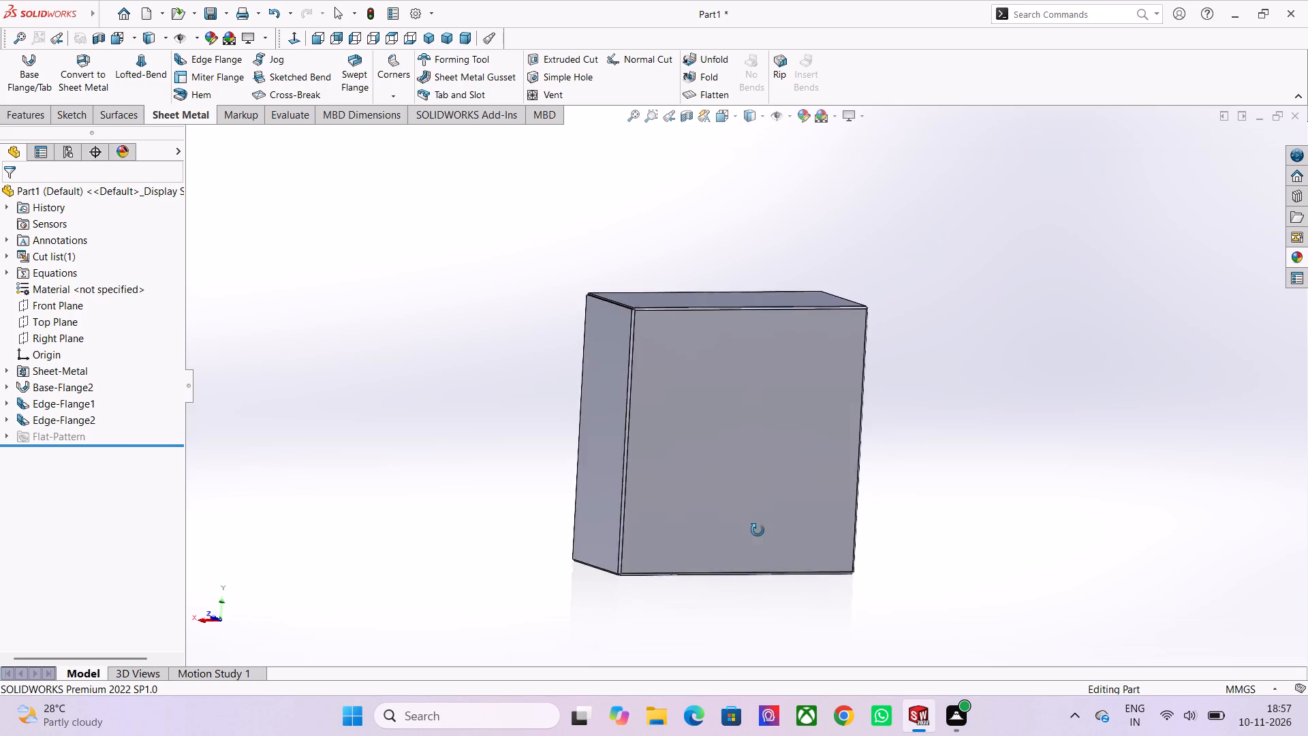
{"action": "middle_click_drag", "start_coordinate": [758, 530], "coordinate": [762, 530]}
{"action": "middle_click_drag", "start_coordinate": [764, 530], "coordinate": [848, 498]}
{"action": "middle_click_drag", "start_coordinate": [864, 498], "coordinate": [947, 549]}
{"action": "scroll", "coordinate": [737, 429], "scroll_direction": "up", "scroll_amount": 3}
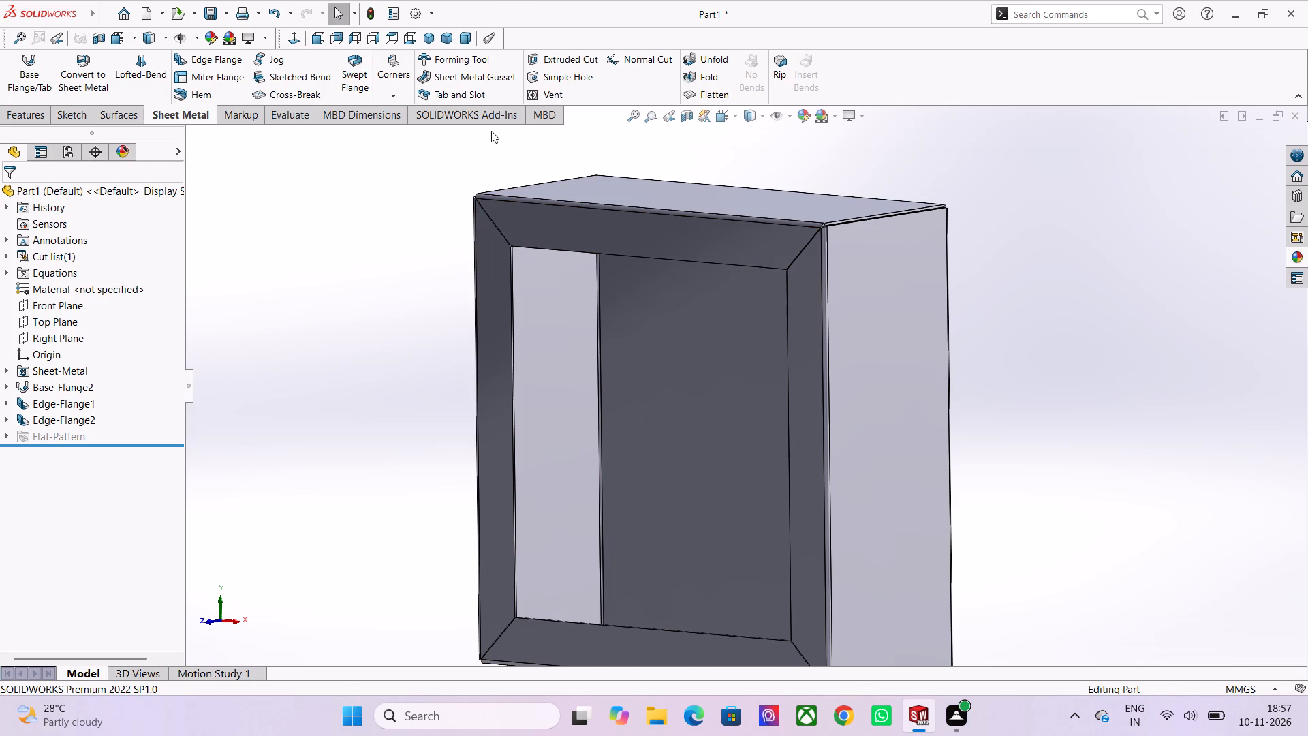
{"action": "scroll", "coordinate": [476, 217], "scroll_direction": "down", "scroll_amount": 2}
{"action": "scroll", "coordinate": [480, 272], "scroll_direction": "down", "scroll_amount": 1}
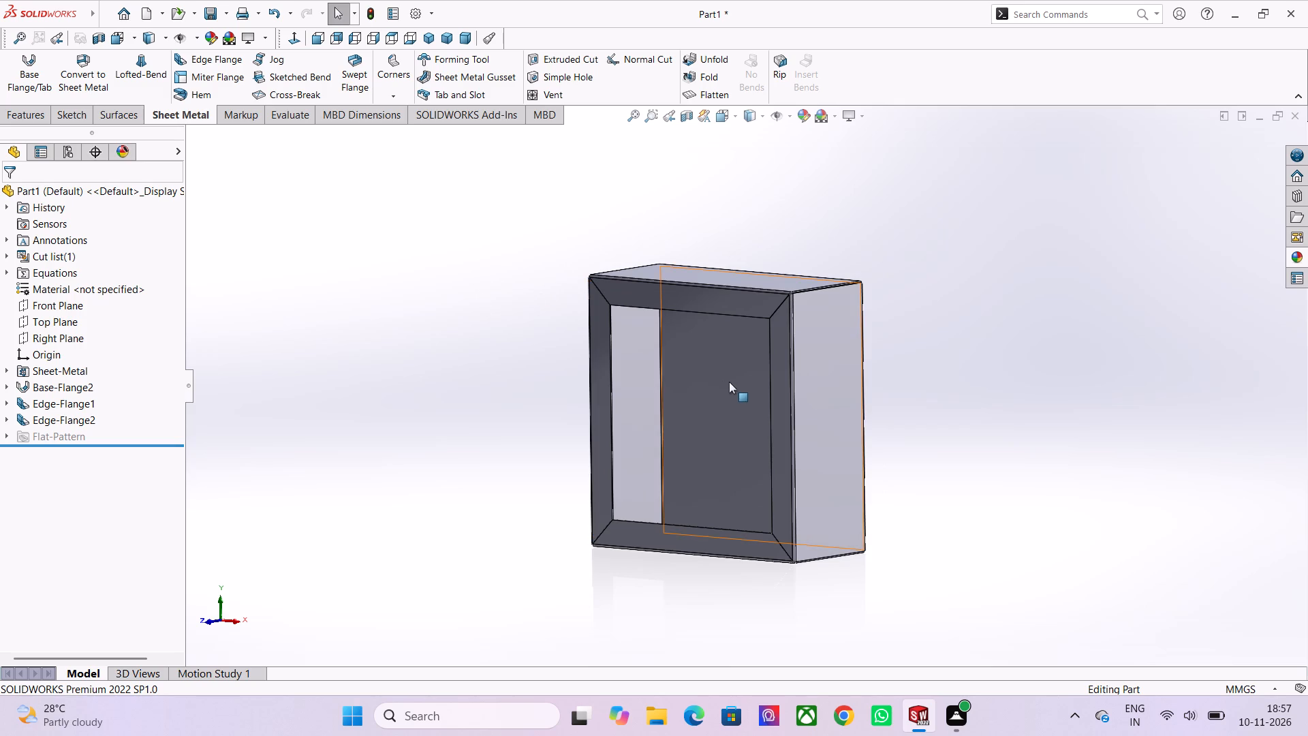
Examine the mitred return flanges and the box interior from the back, side, front and below.
{"action": "middle_click_drag", "start_coordinate": [887, 355], "coordinate": [689, 335]}
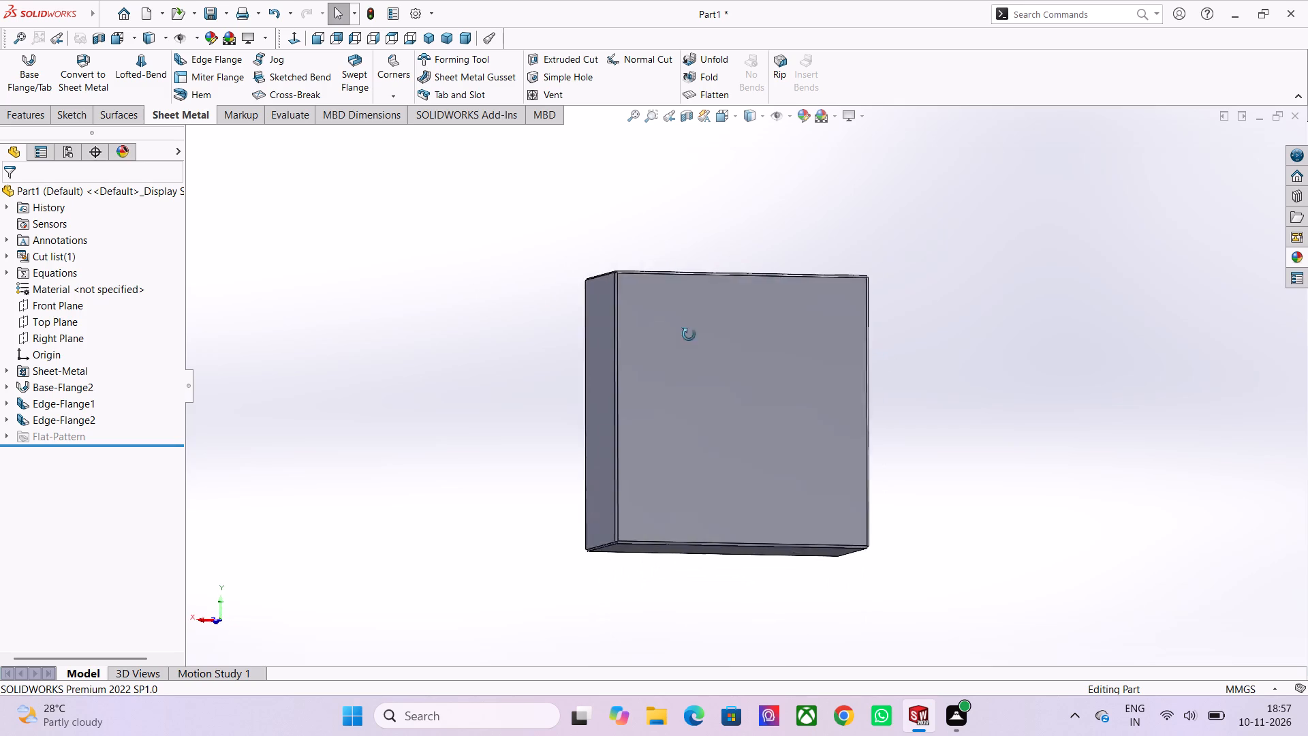
{"action": "middle_click_drag", "start_coordinate": [689, 335], "coordinate": [901, 352]}
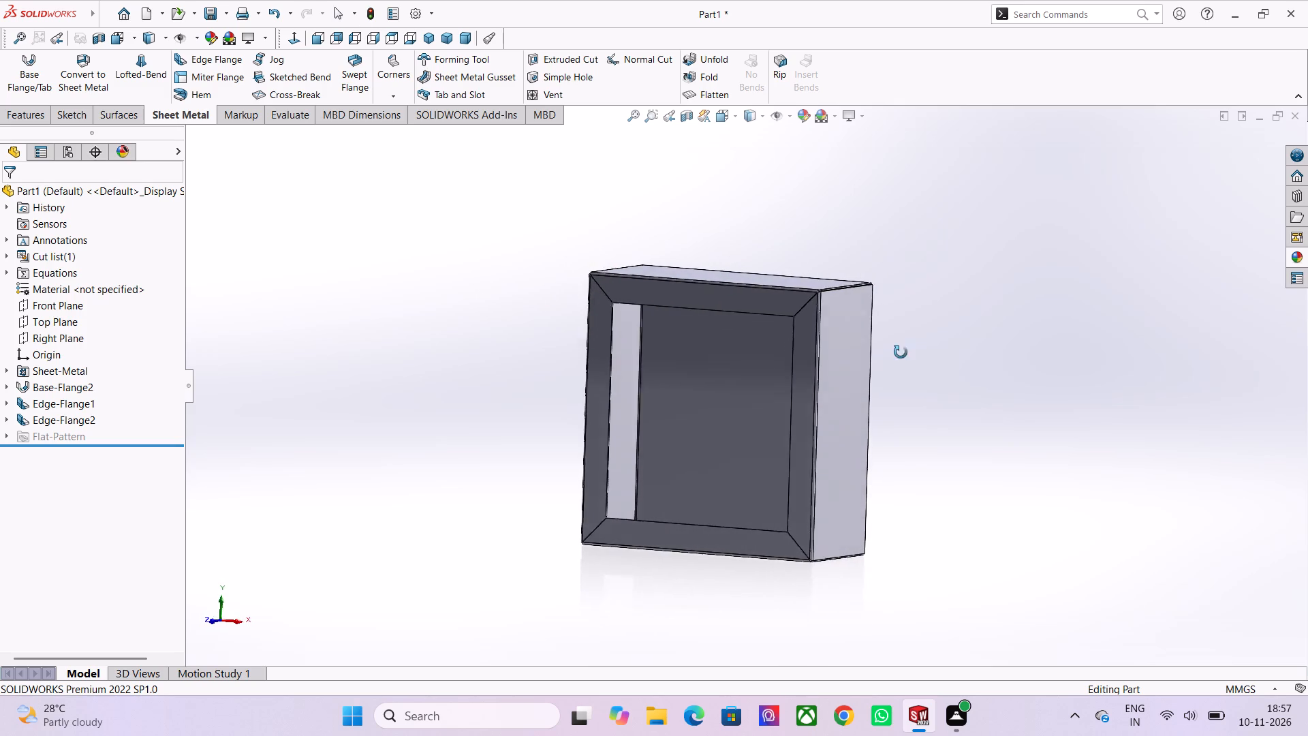
{"action": "middle_click_drag", "start_coordinate": [901, 352], "coordinate": [820, 353]}
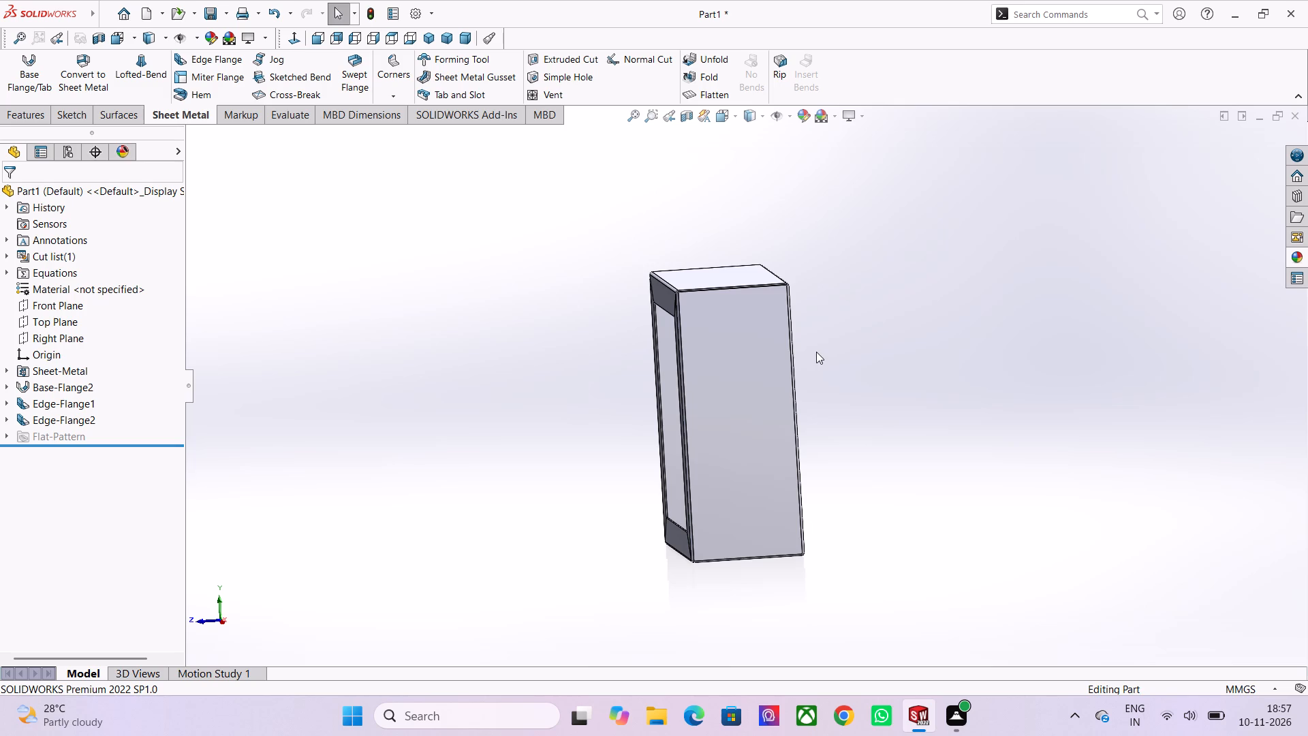
{"action": "middle_click_drag", "start_coordinate": [820, 385], "coordinate": [934, 386]}
{"action": "middle_click_drag", "start_coordinate": [925, 388], "coordinate": [918, 388]}
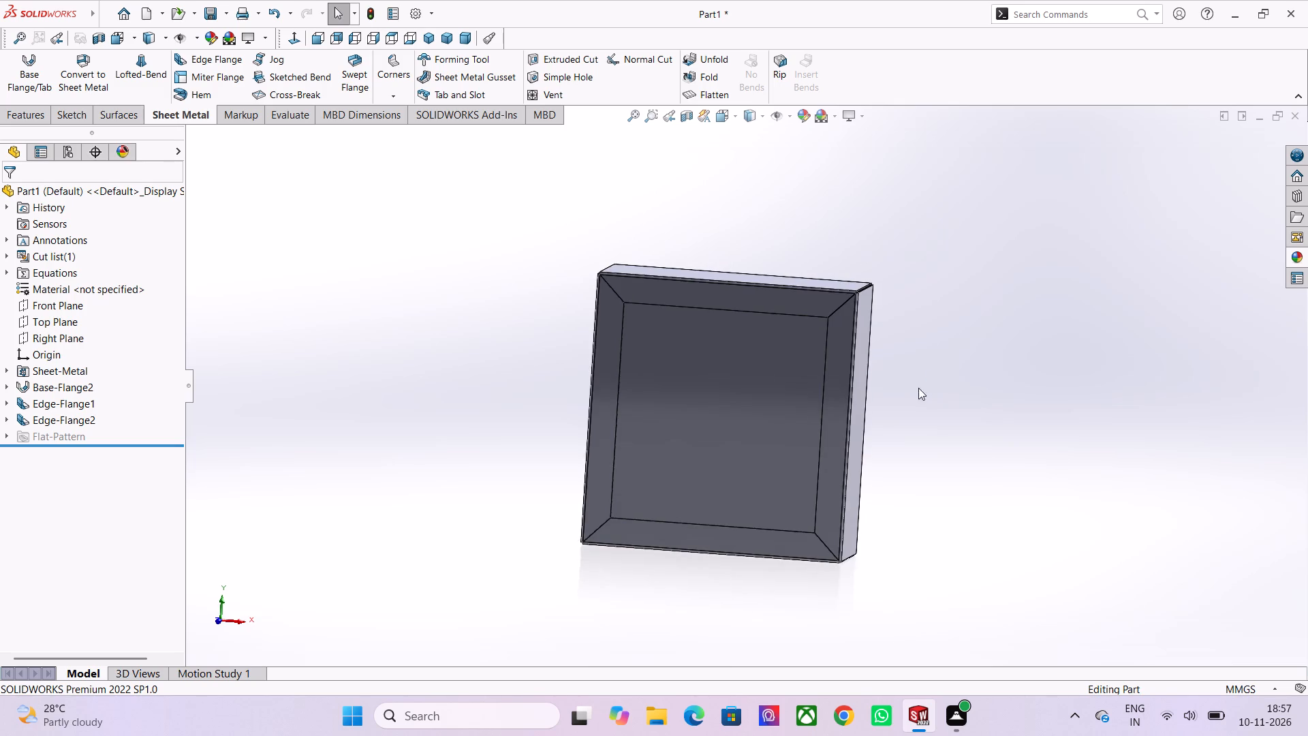
{"action": "middle_click_drag", "start_coordinate": [918, 388], "coordinate": [956, 459]}
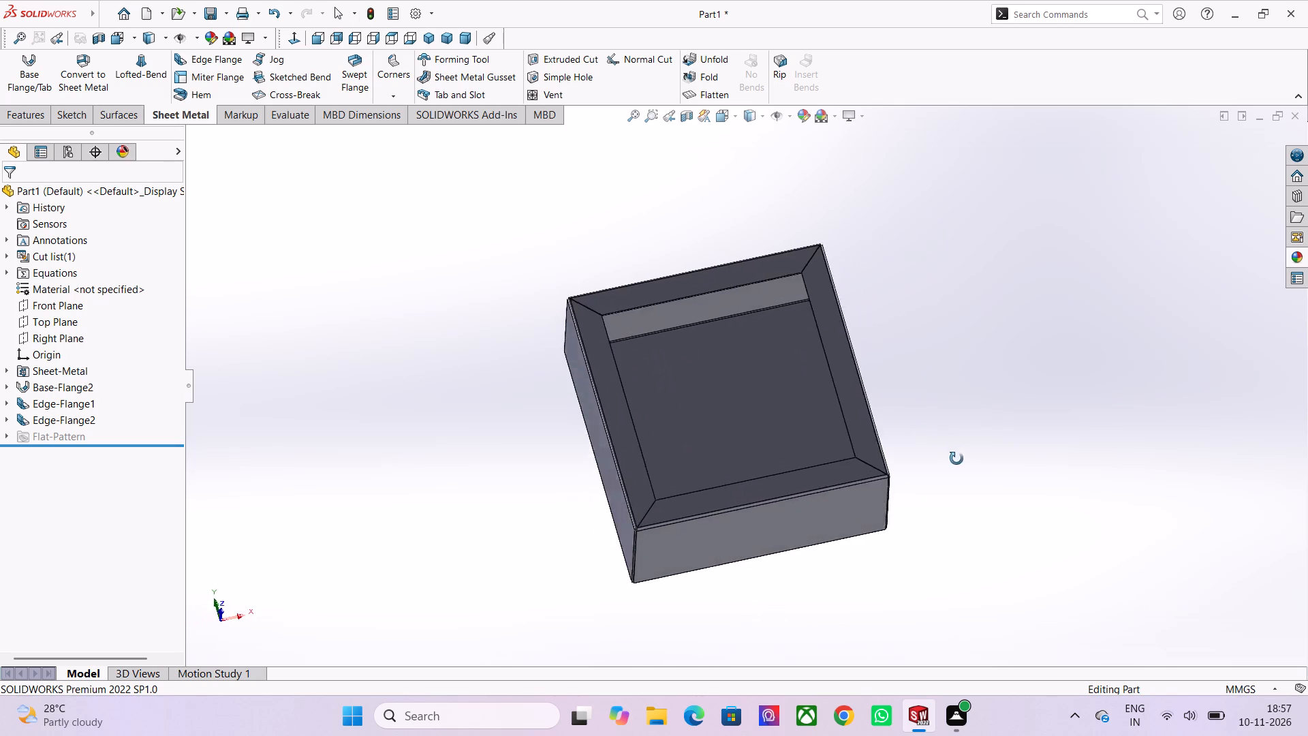
{"action": "middle_click_drag", "start_coordinate": [956, 459], "coordinate": [893, 538]}
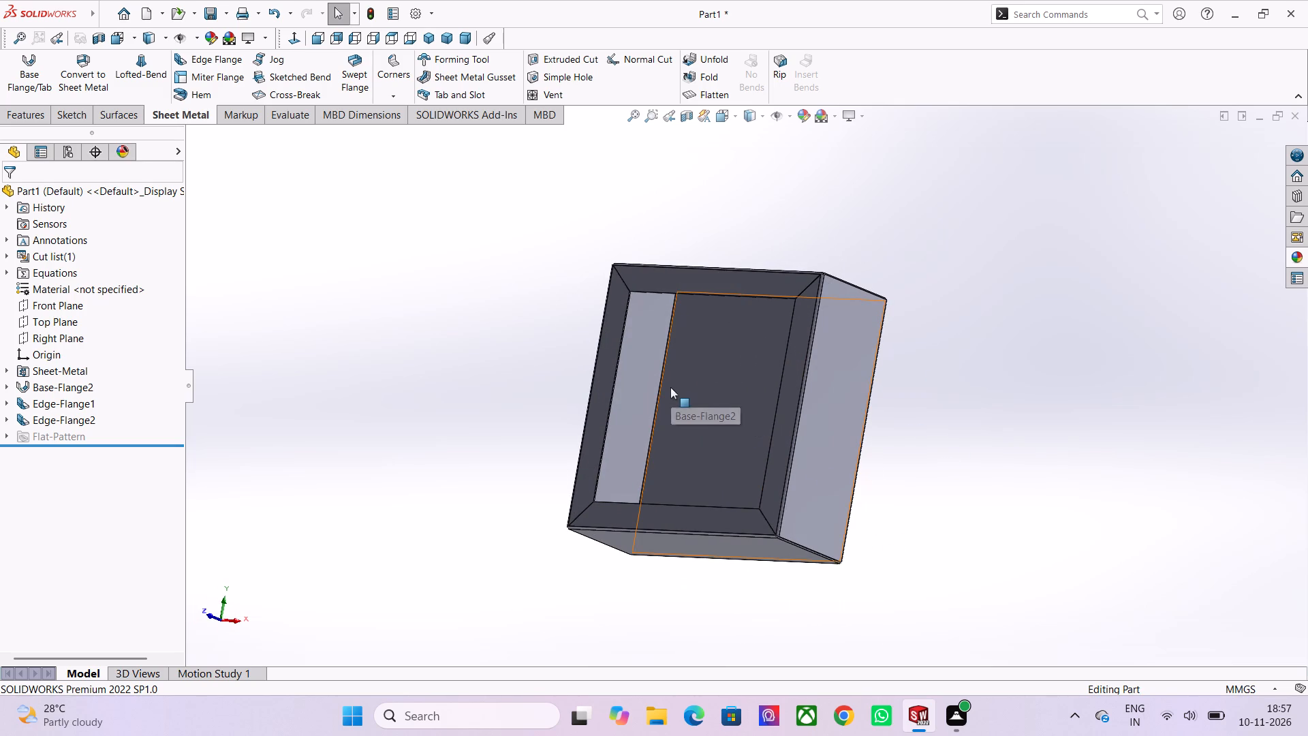
Select the inner base face and examine its 185 by 192 mm outline within the box from several angles.
{"action": "left_click", "coordinate": [692, 365]}
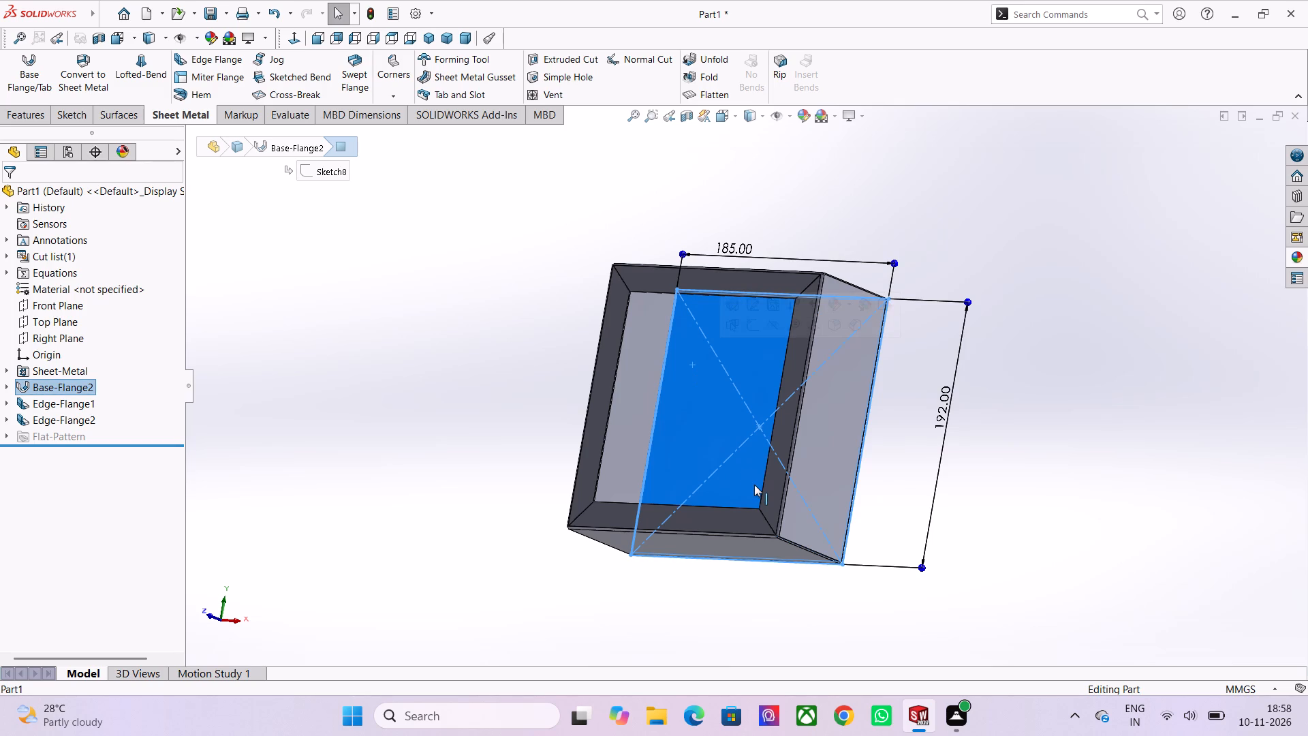
{"action": "scroll", "coordinate": [754, 485], "scroll_direction": "down", "scroll_amount": 1}
{"action": "scroll", "coordinate": [687, 382], "scroll_direction": "down", "scroll_amount": 1}
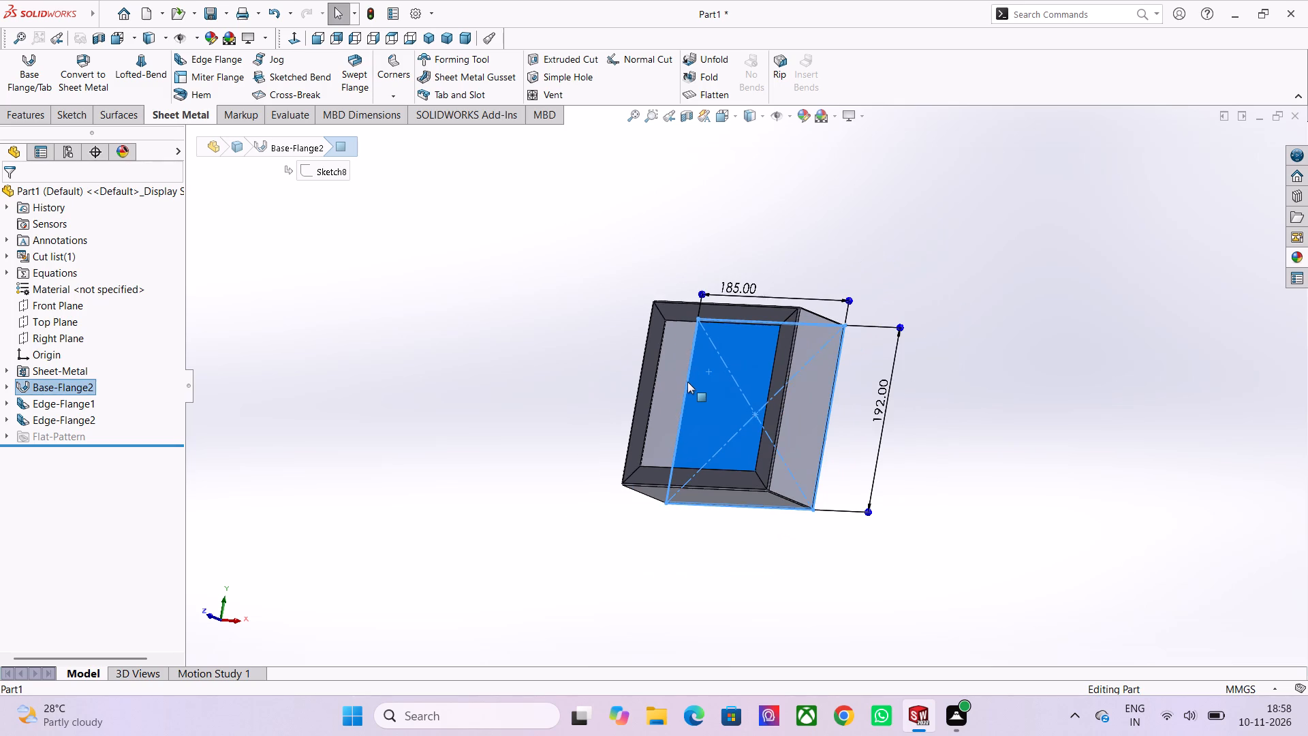
{"action": "middle_click_drag", "start_coordinate": [610, 388], "coordinate": [781, 446]}
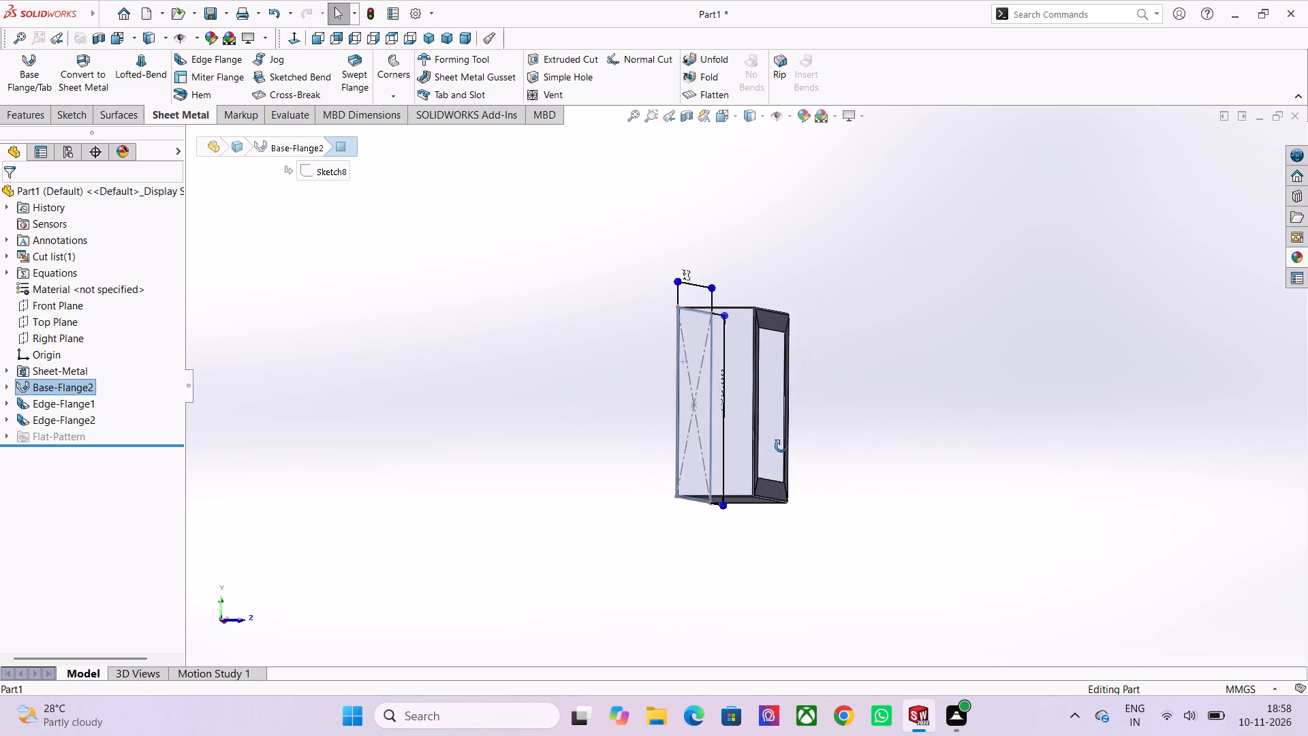
{"action": "middle_click_drag", "start_coordinate": [781, 446], "coordinate": [604, 495]}
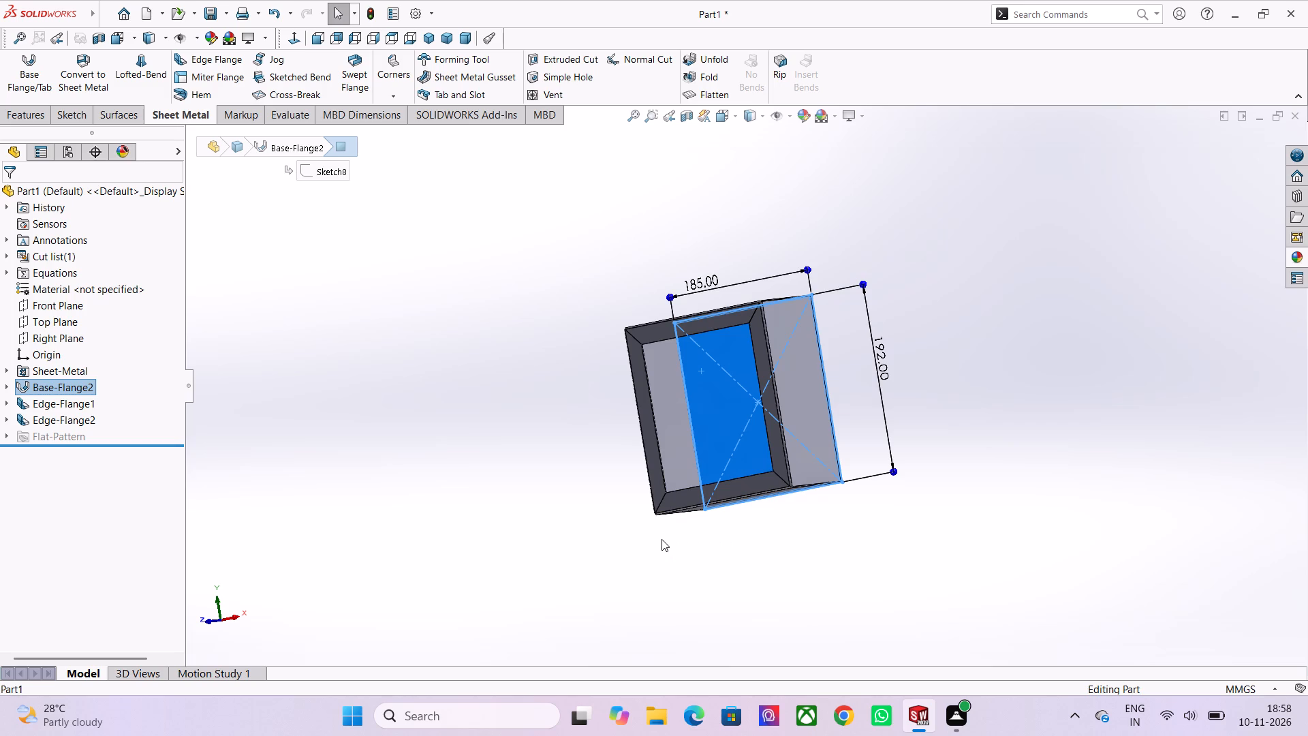
{"action": "middle_click_drag", "start_coordinate": [614, 423], "coordinate": [635, 419]}
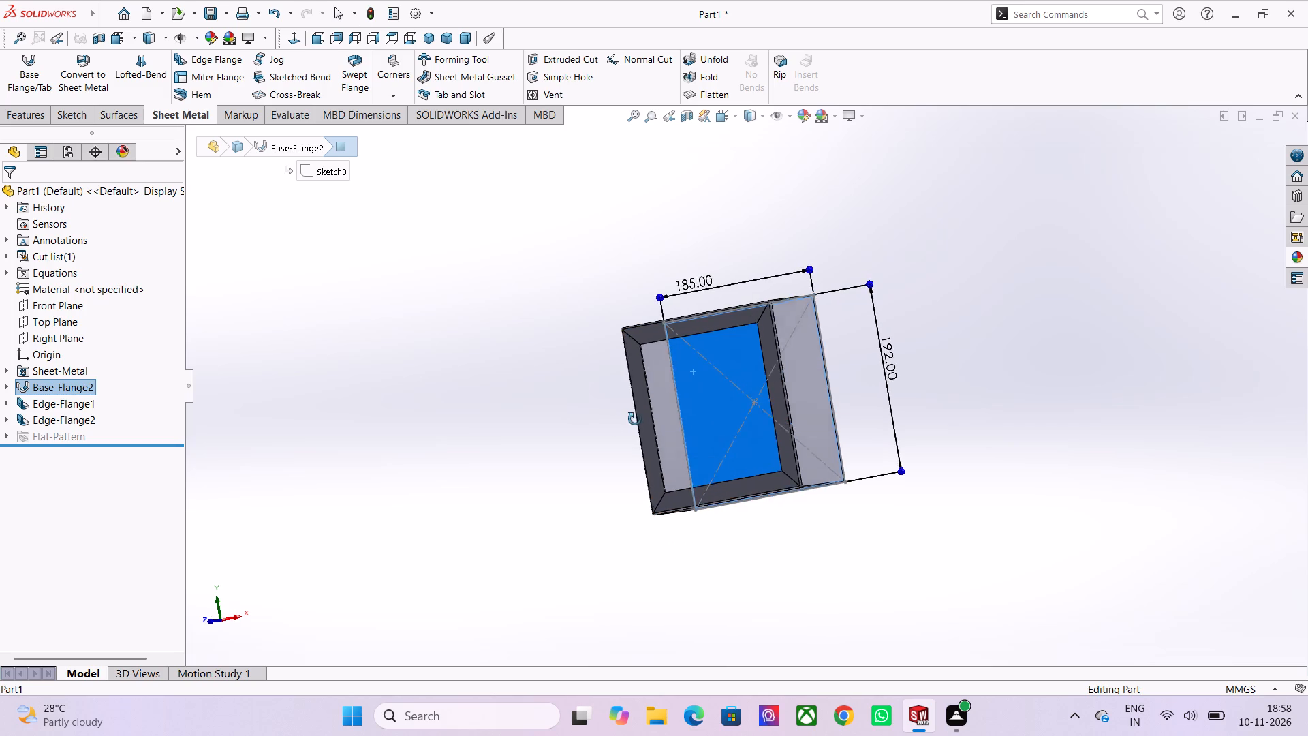
{"action": "middle_click_drag", "start_coordinate": [635, 419], "coordinate": [721, 447]}
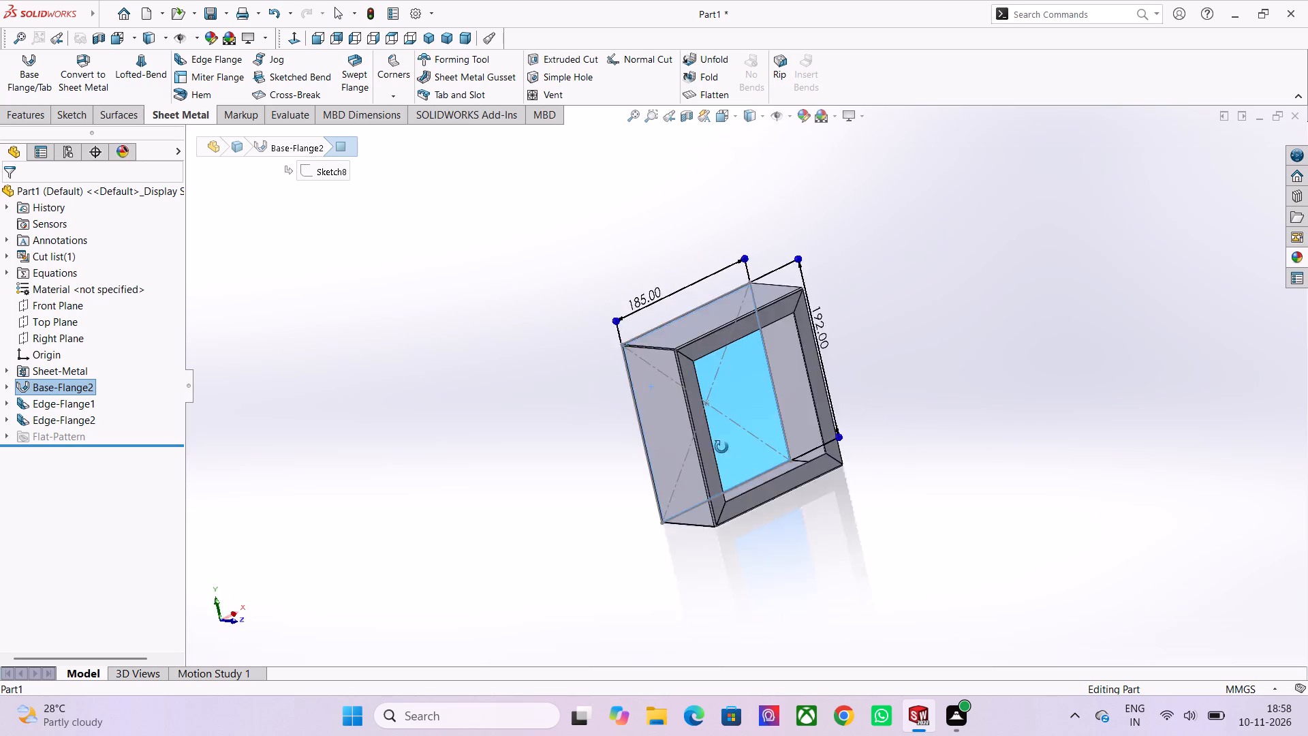
{"action": "middle_click_drag", "start_coordinate": [721, 447], "coordinate": [619, 512]}
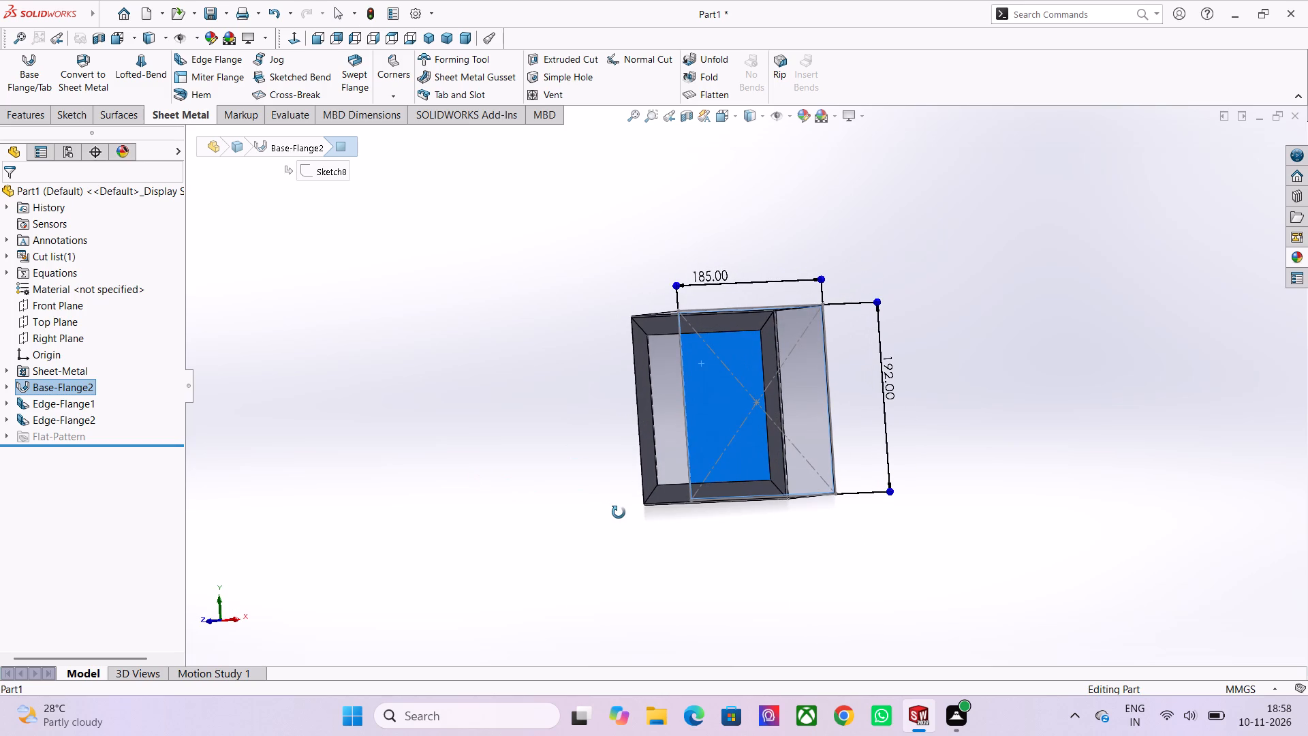
{"action": "middle_click_drag", "start_coordinate": [619, 512], "coordinate": [613, 498]}
{"action": "scroll", "coordinate": [613, 498], "scroll_direction": "up", "scroll_amount": 1}
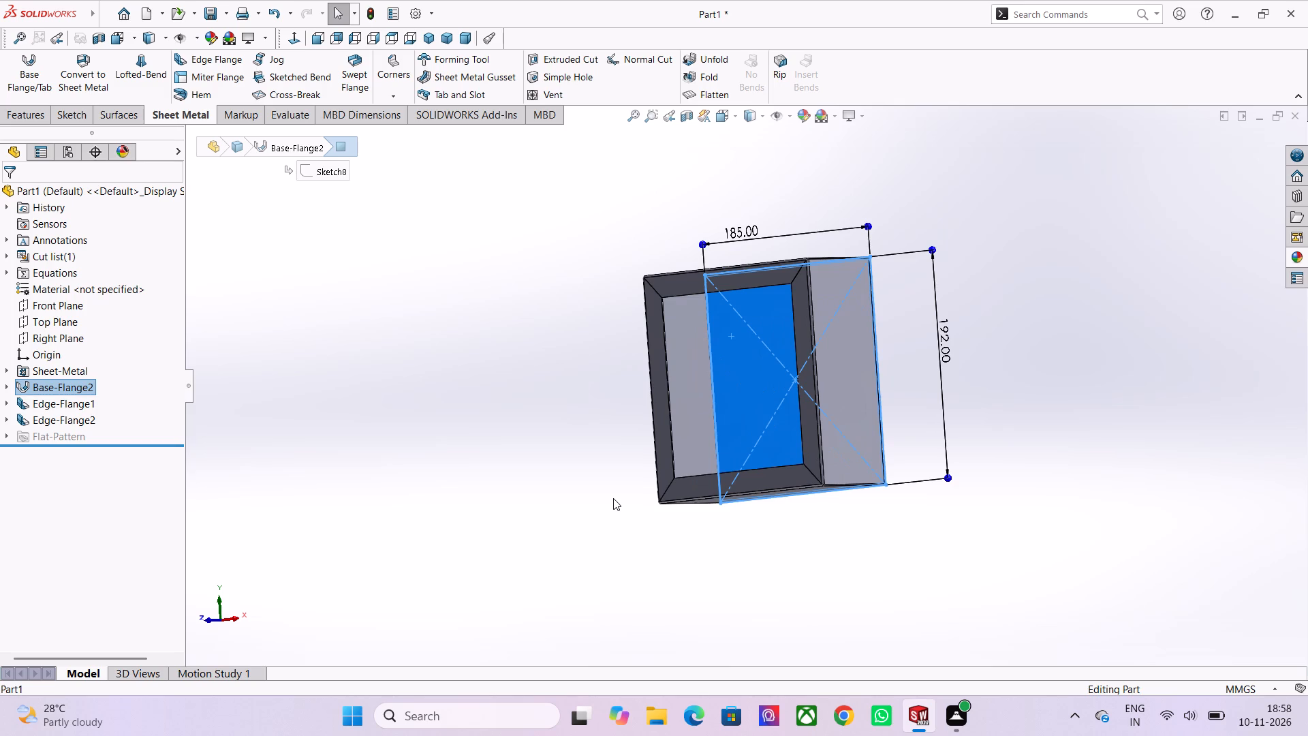
Examine the selected base face against the side walls and return flanges from all around, ending at the open front.
{"action": "middle_click_drag", "start_coordinate": [523, 278], "coordinate": [616, 307]}
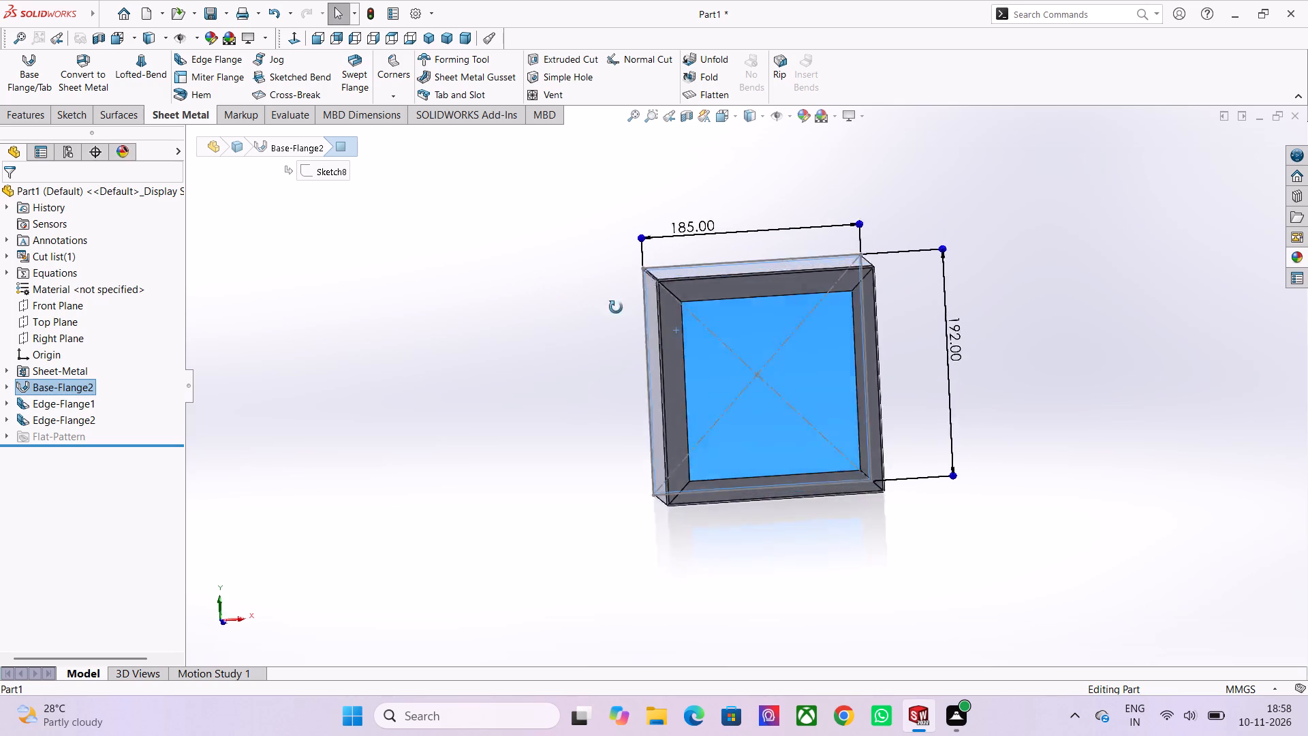
{"action": "middle_click_drag", "start_coordinate": [616, 307], "coordinate": [437, 311]}
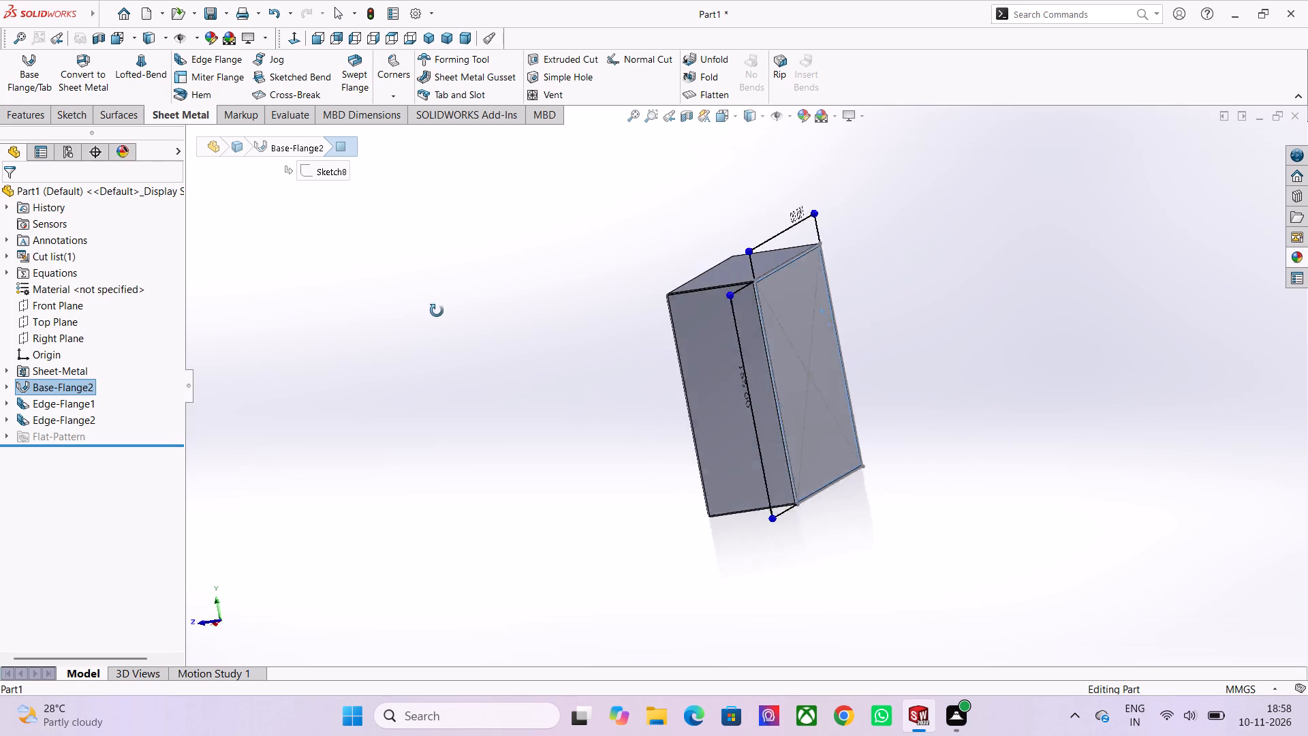
{"action": "middle_click_drag", "start_coordinate": [437, 311], "coordinate": [445, 271]}
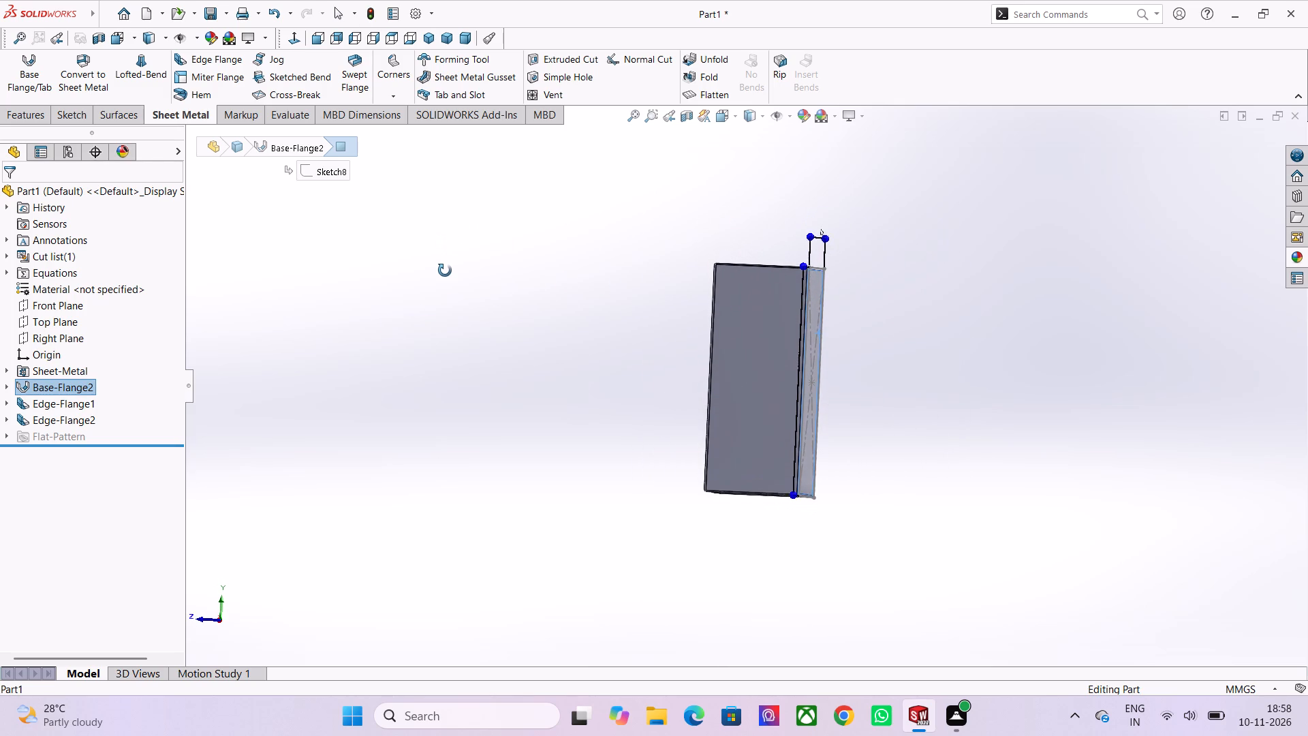
{"action": "middle_click_drag", "start_coordinate": [445, 271], "coordinate": [734, 314]}
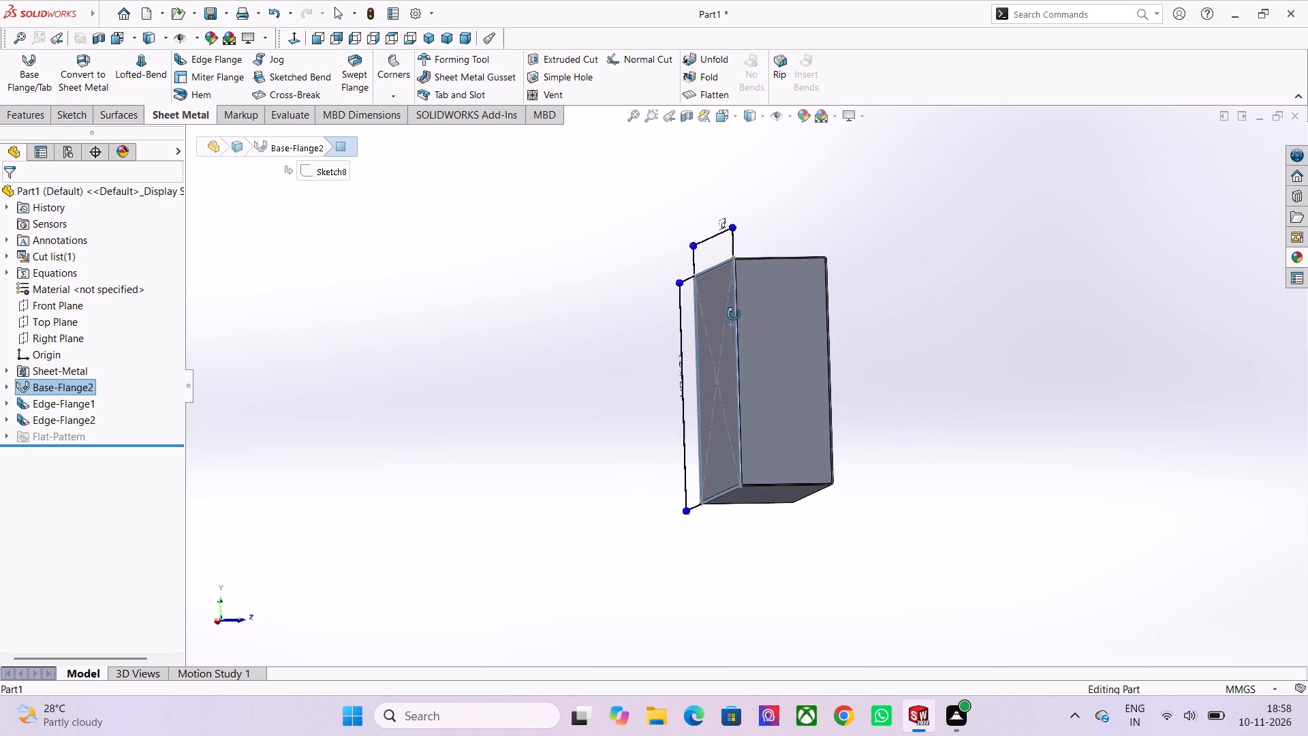
{"action": "middle_click_drag", "start_coordinate": [734, 314], "coordinate": [514, 379]}
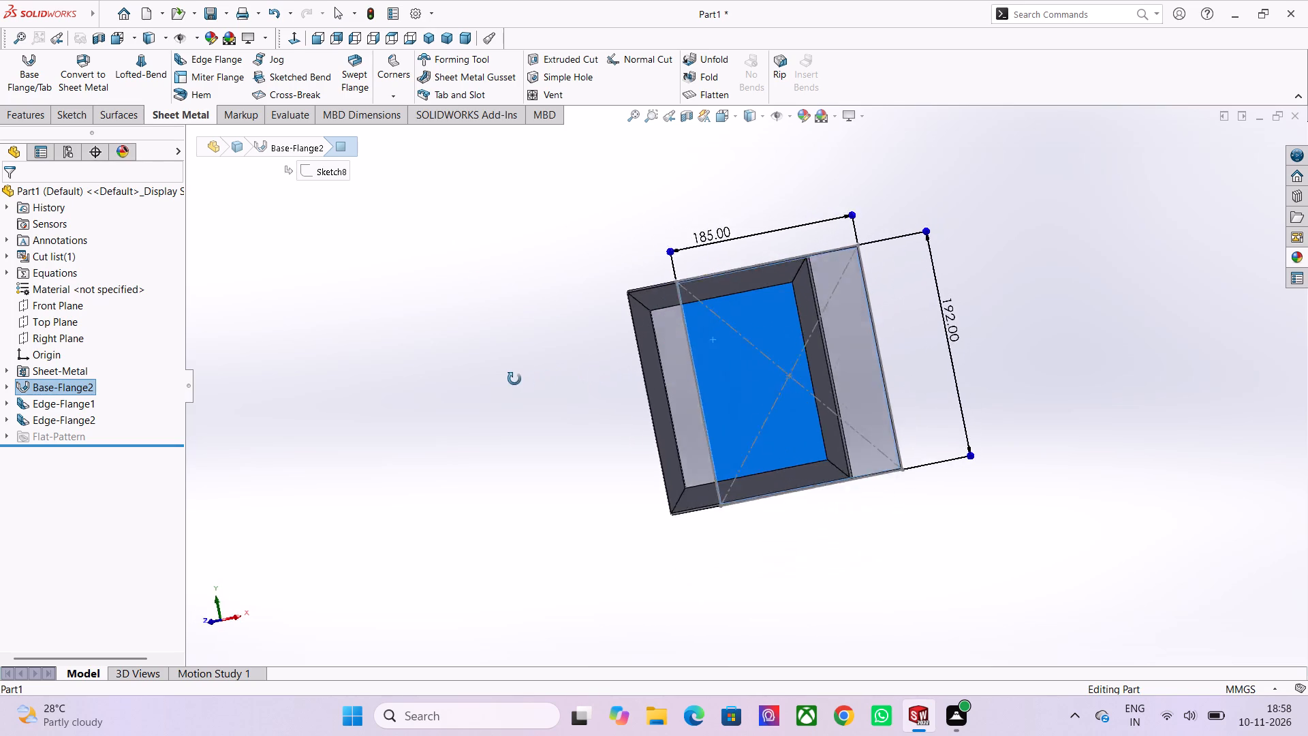
{"action": "middle_click_drag", "start_coordinate": [514, 379], "coordinate": [852, 397]}
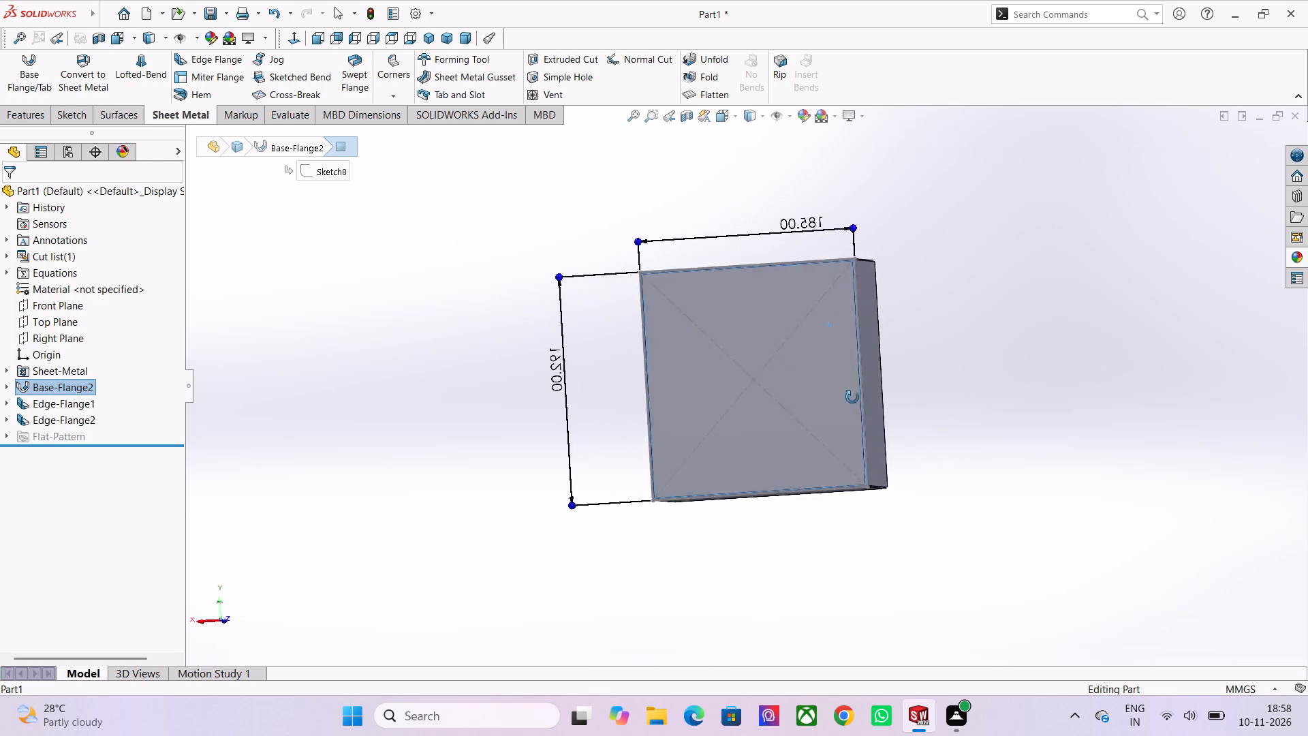
{"action": "middle_click_drag", "start_coordinate": [852, 397], "coordinate": [639, 417]}
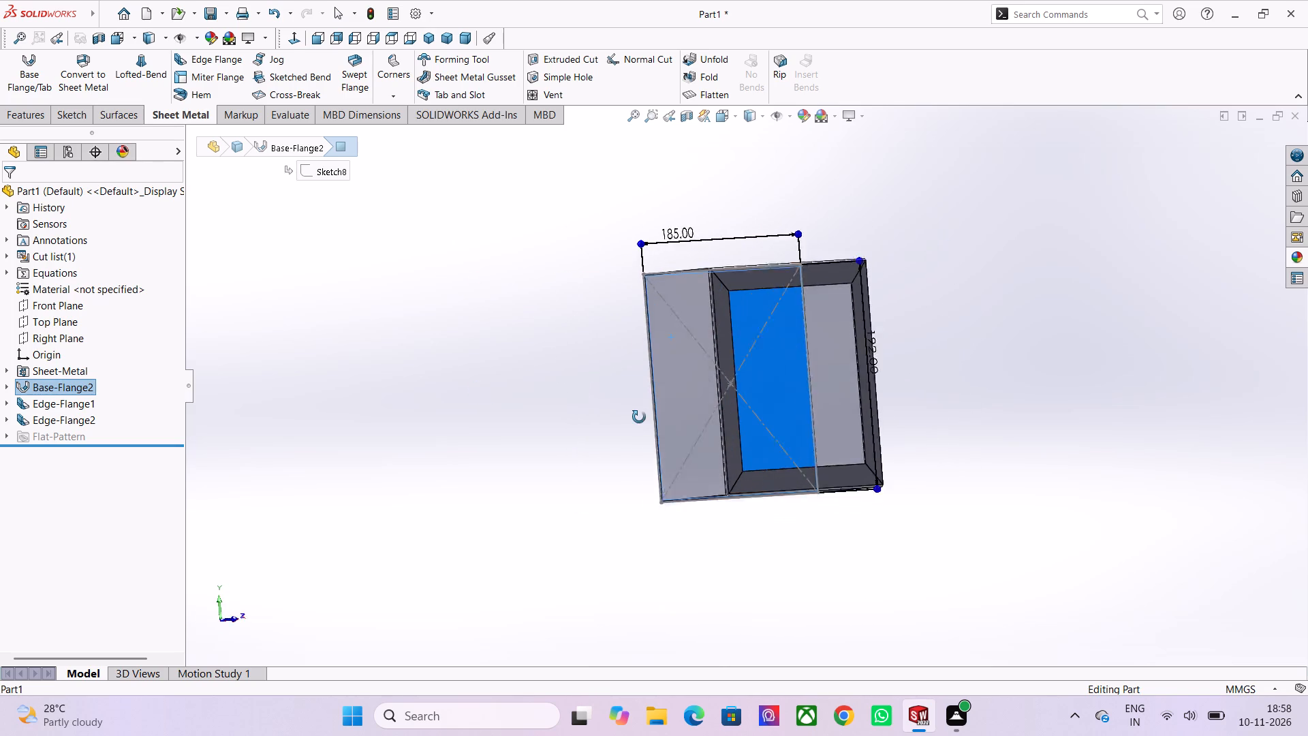
{"action": "middle_click_drag", "start_coordinate": [639, 417], "coordinate": [545, 441]}
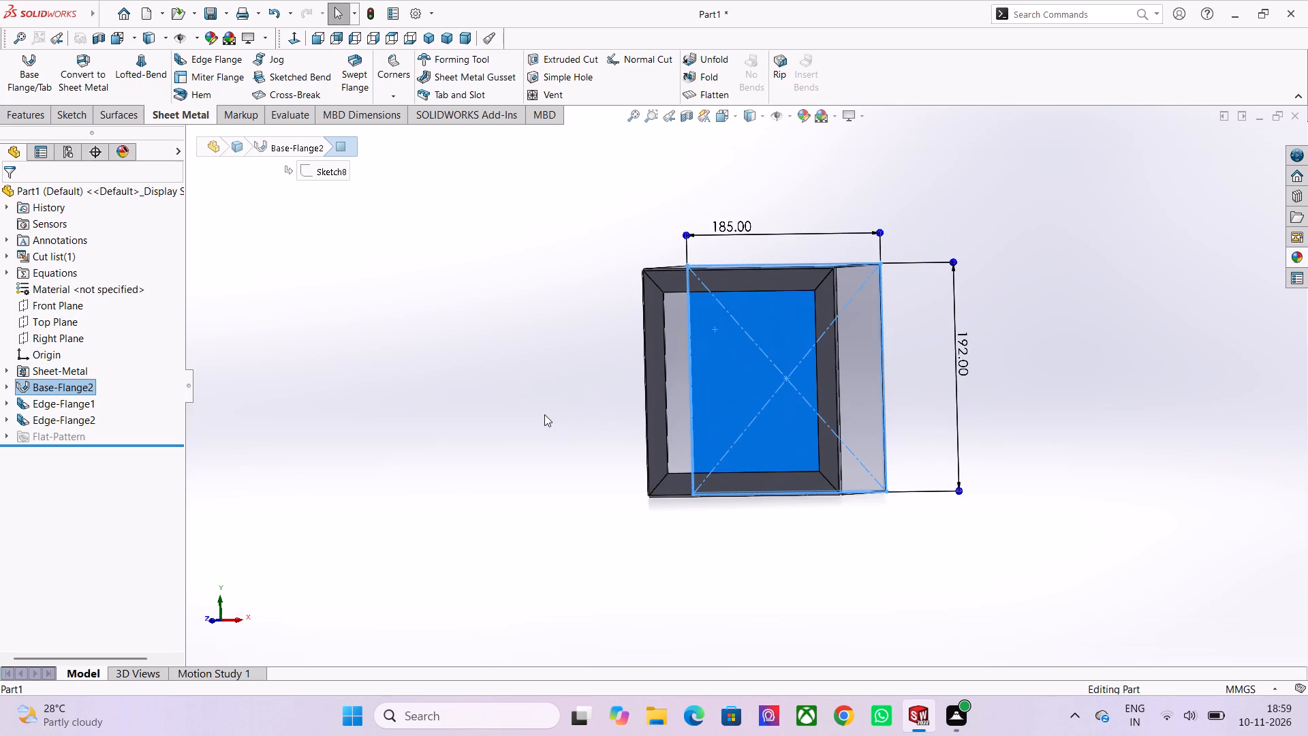
{"action": "scroll", "coordinate": [717, 351], "scroll_direction": "up", "scroll_amount": 3}
{"action": "middle_click_drag", "start_coordinate": [741, 384], "coordinate": [790, 395]}
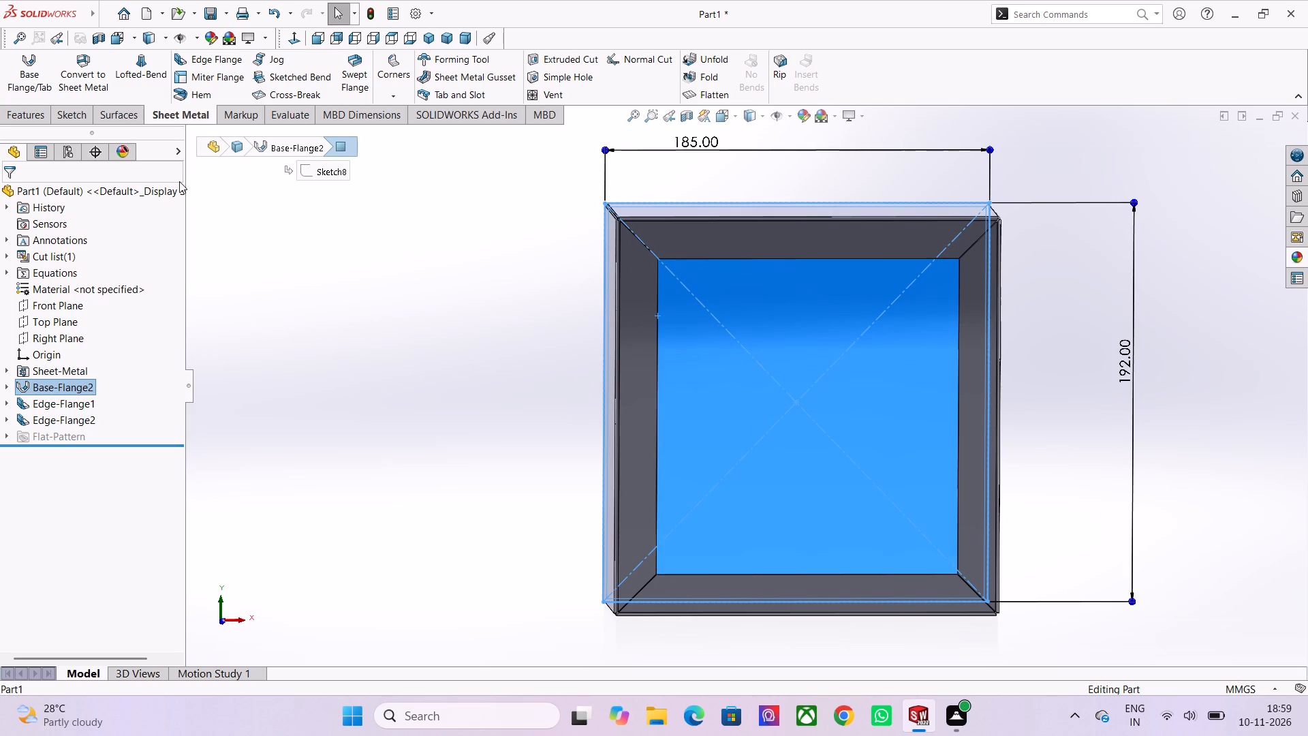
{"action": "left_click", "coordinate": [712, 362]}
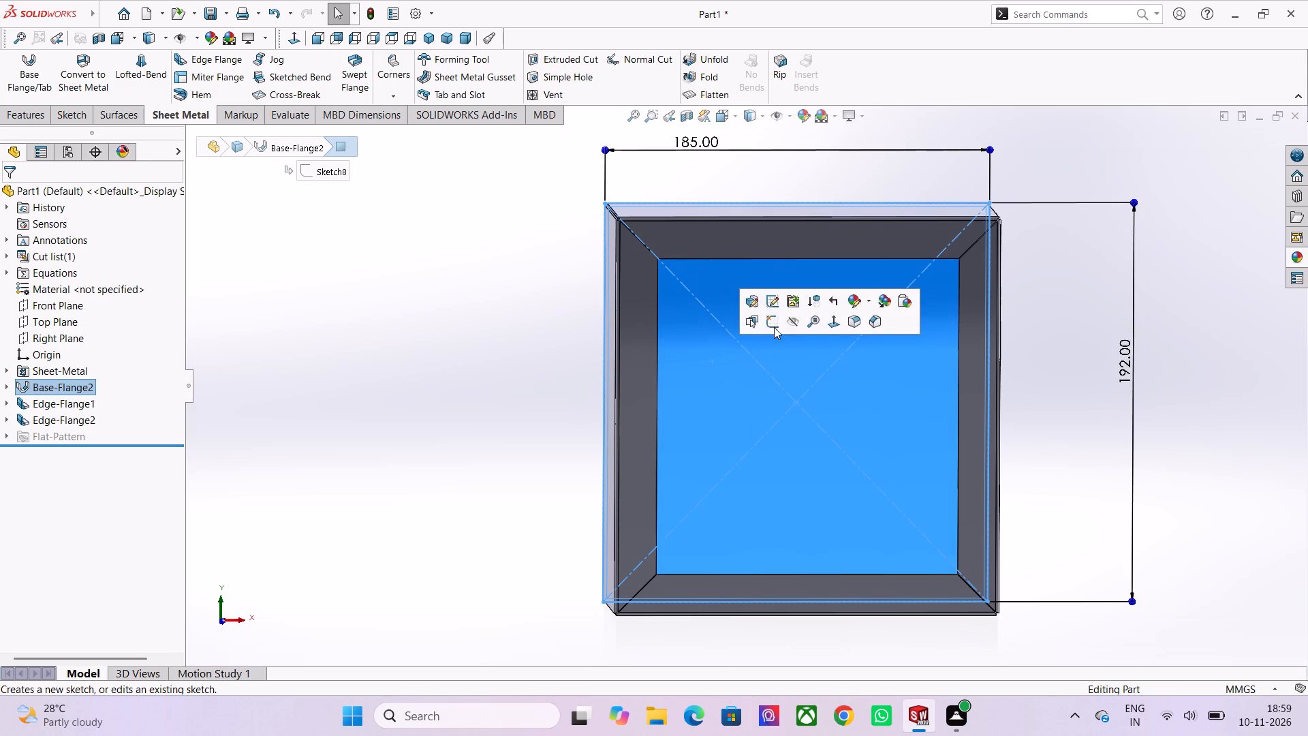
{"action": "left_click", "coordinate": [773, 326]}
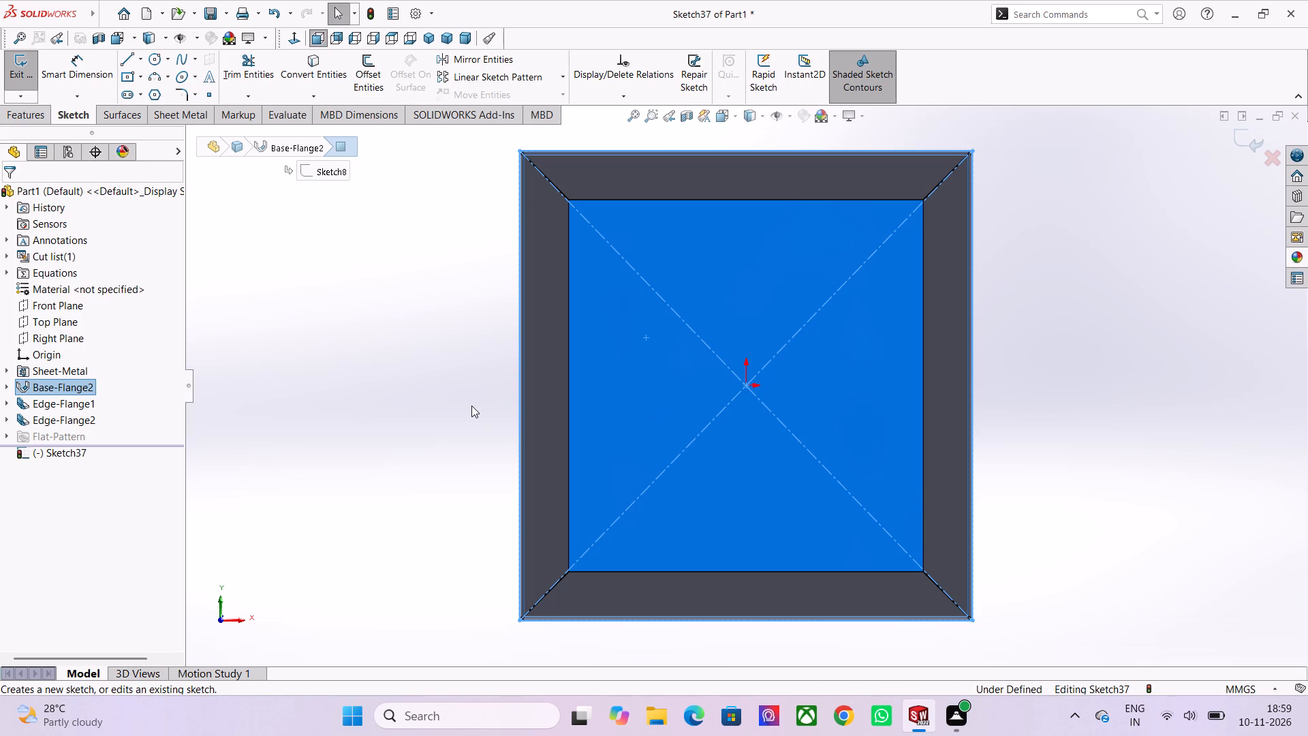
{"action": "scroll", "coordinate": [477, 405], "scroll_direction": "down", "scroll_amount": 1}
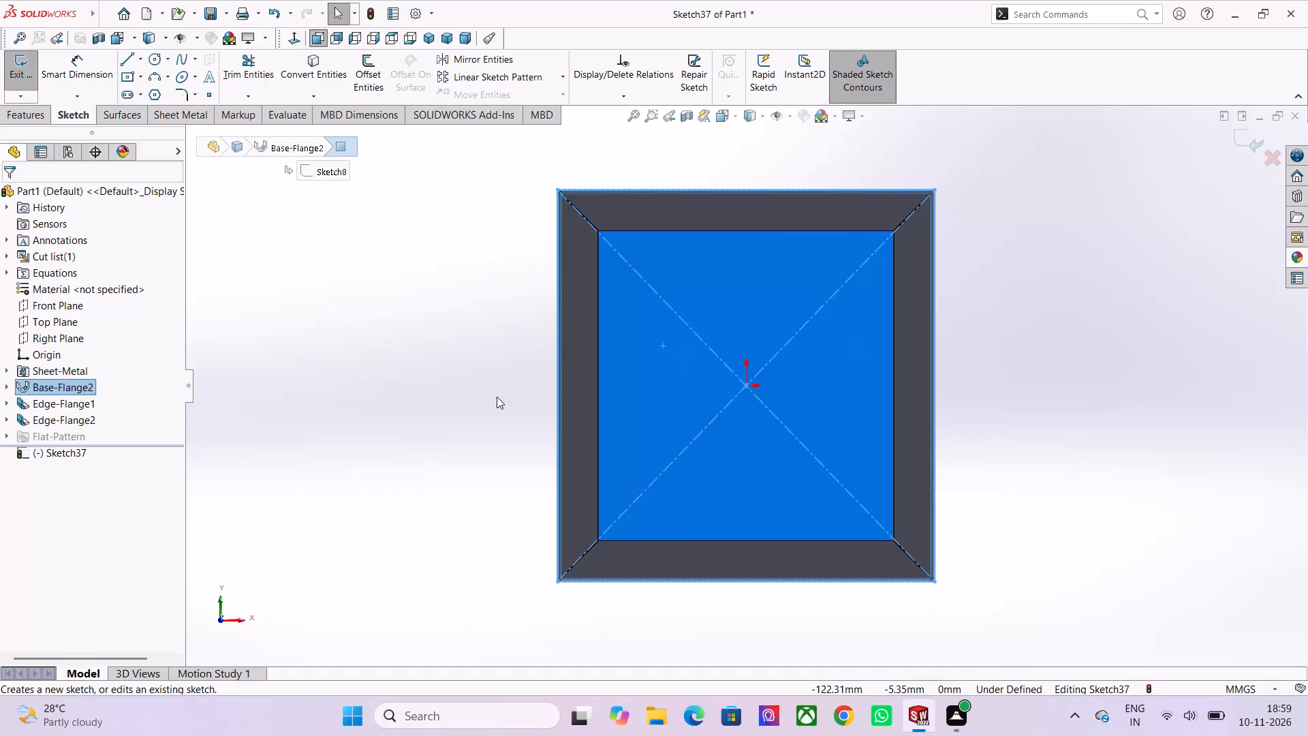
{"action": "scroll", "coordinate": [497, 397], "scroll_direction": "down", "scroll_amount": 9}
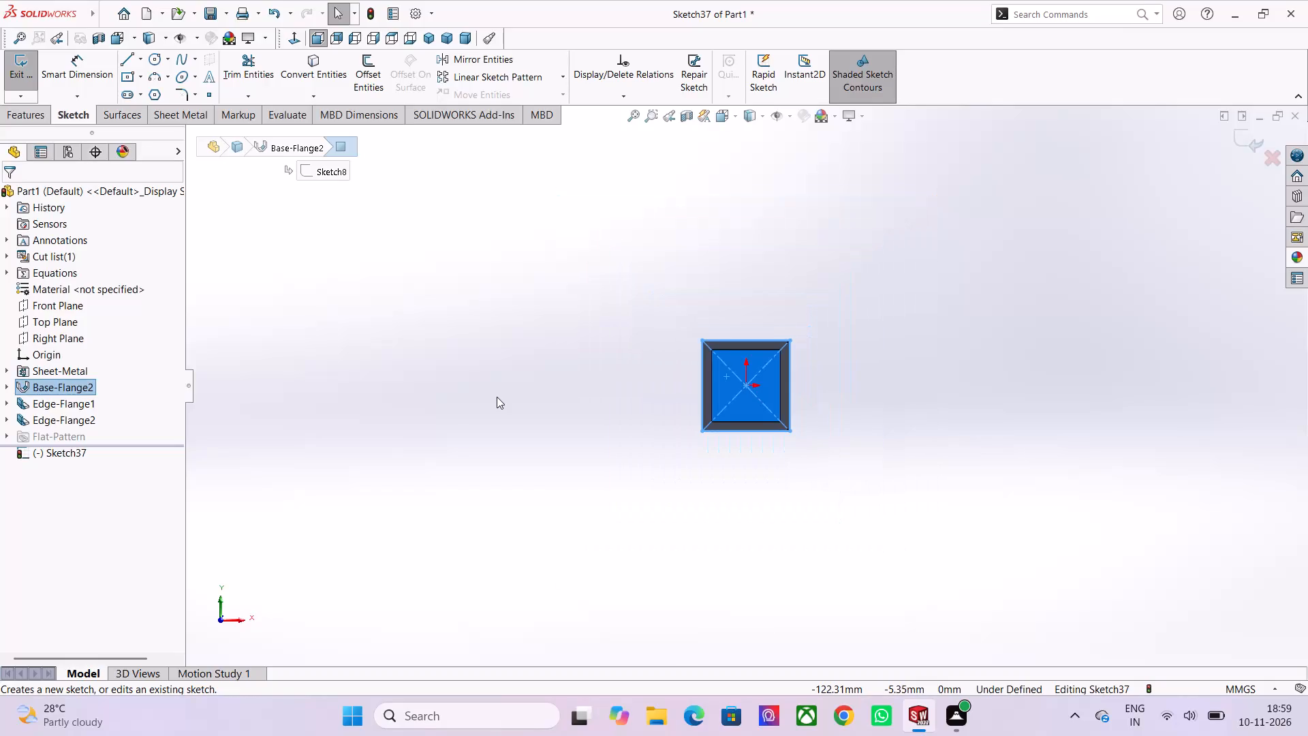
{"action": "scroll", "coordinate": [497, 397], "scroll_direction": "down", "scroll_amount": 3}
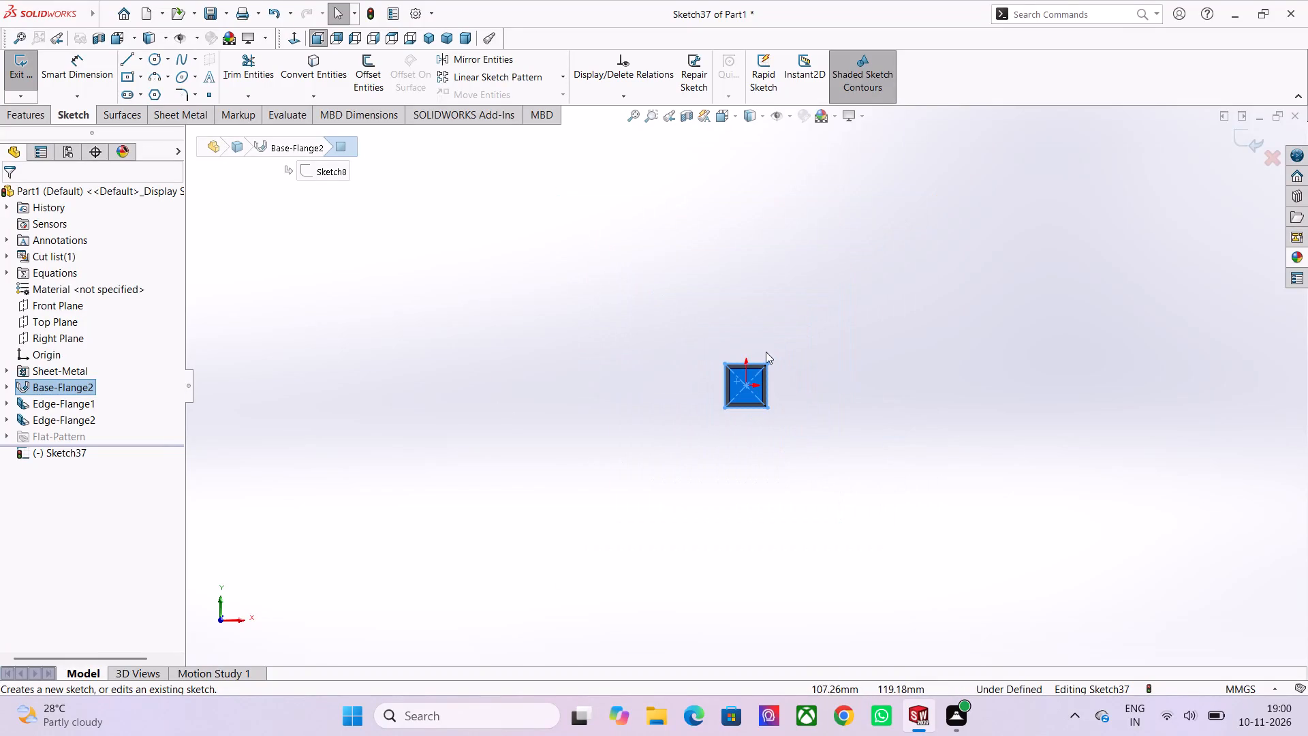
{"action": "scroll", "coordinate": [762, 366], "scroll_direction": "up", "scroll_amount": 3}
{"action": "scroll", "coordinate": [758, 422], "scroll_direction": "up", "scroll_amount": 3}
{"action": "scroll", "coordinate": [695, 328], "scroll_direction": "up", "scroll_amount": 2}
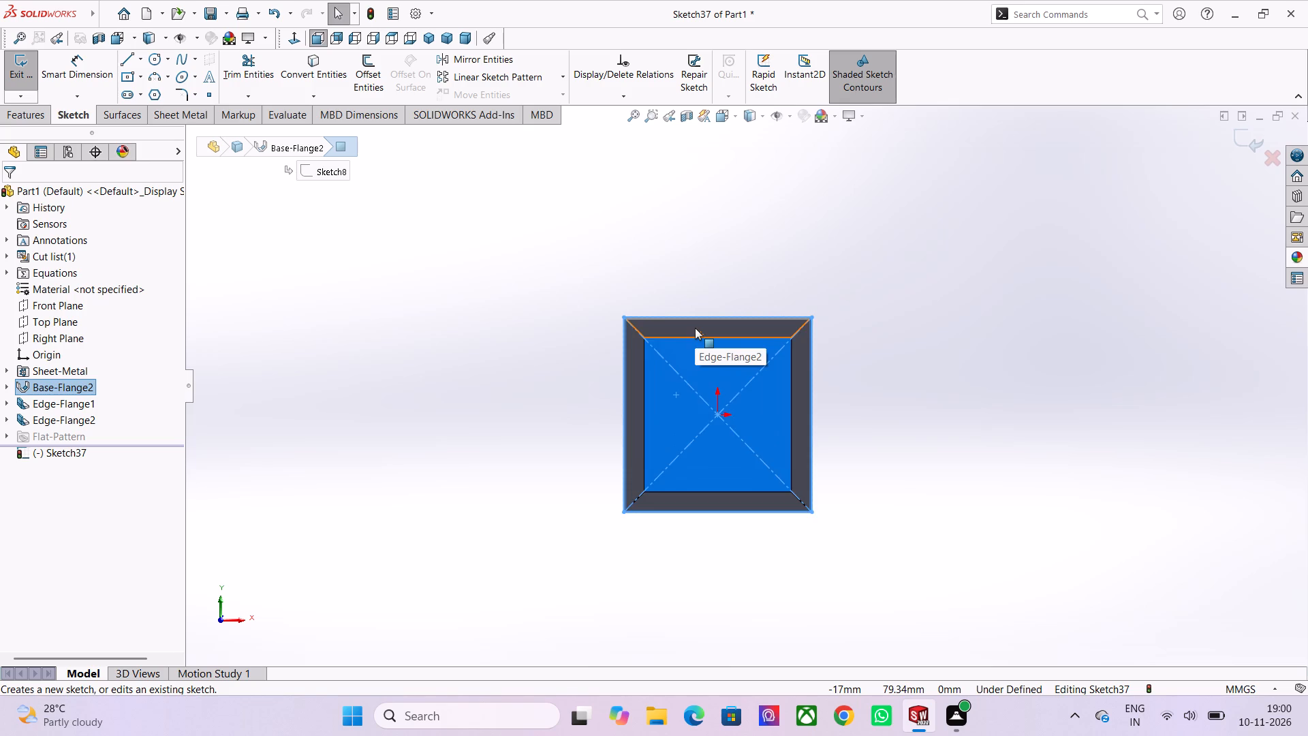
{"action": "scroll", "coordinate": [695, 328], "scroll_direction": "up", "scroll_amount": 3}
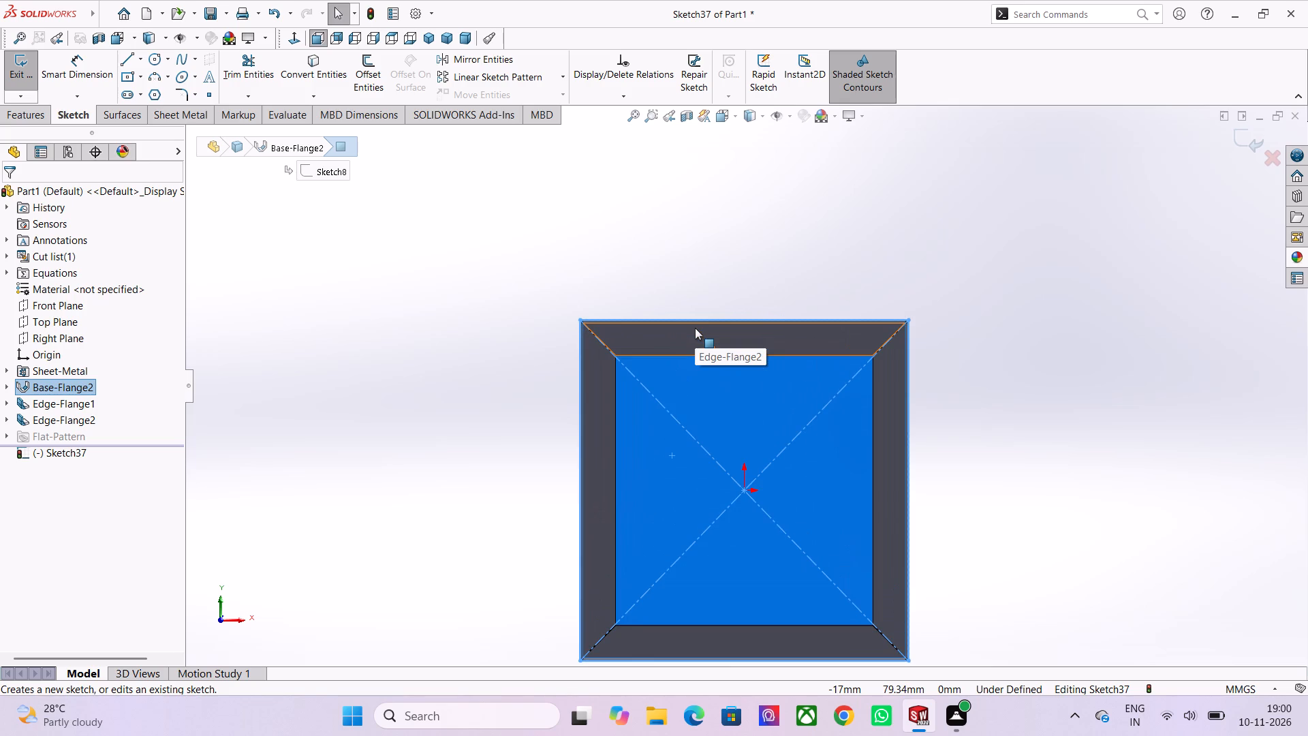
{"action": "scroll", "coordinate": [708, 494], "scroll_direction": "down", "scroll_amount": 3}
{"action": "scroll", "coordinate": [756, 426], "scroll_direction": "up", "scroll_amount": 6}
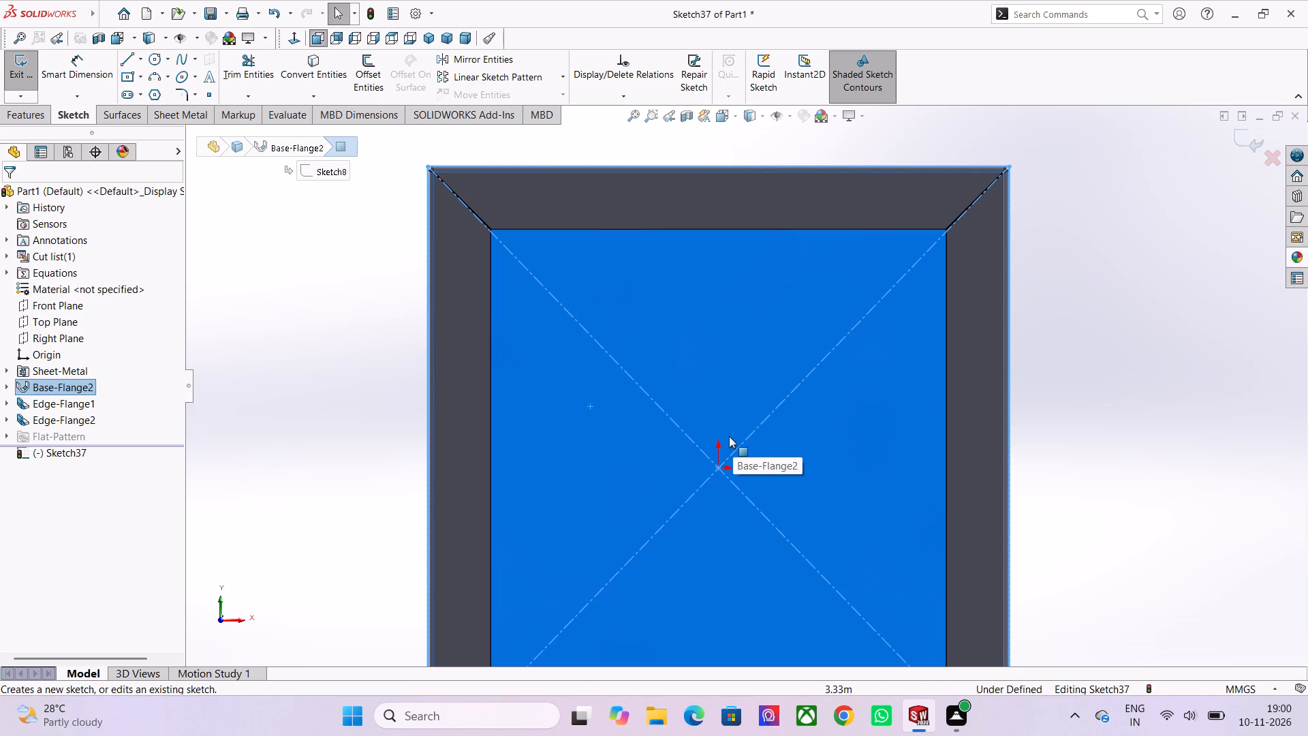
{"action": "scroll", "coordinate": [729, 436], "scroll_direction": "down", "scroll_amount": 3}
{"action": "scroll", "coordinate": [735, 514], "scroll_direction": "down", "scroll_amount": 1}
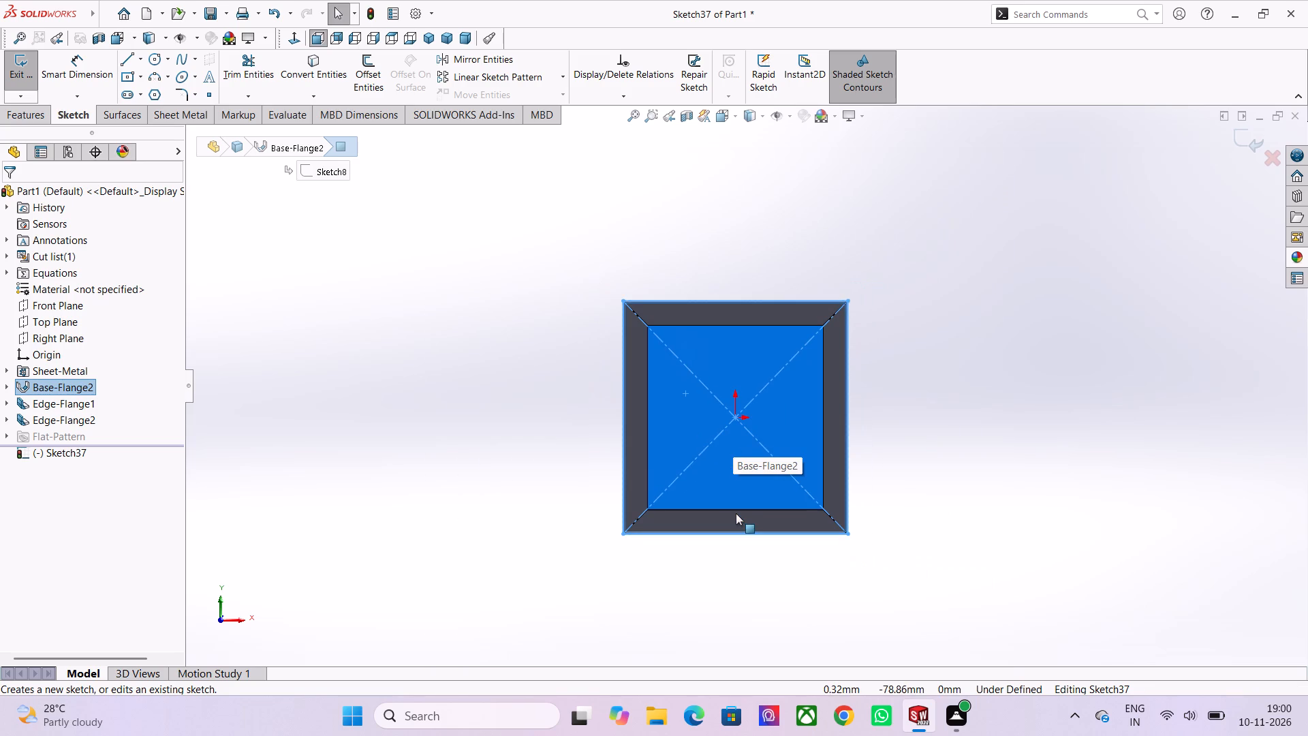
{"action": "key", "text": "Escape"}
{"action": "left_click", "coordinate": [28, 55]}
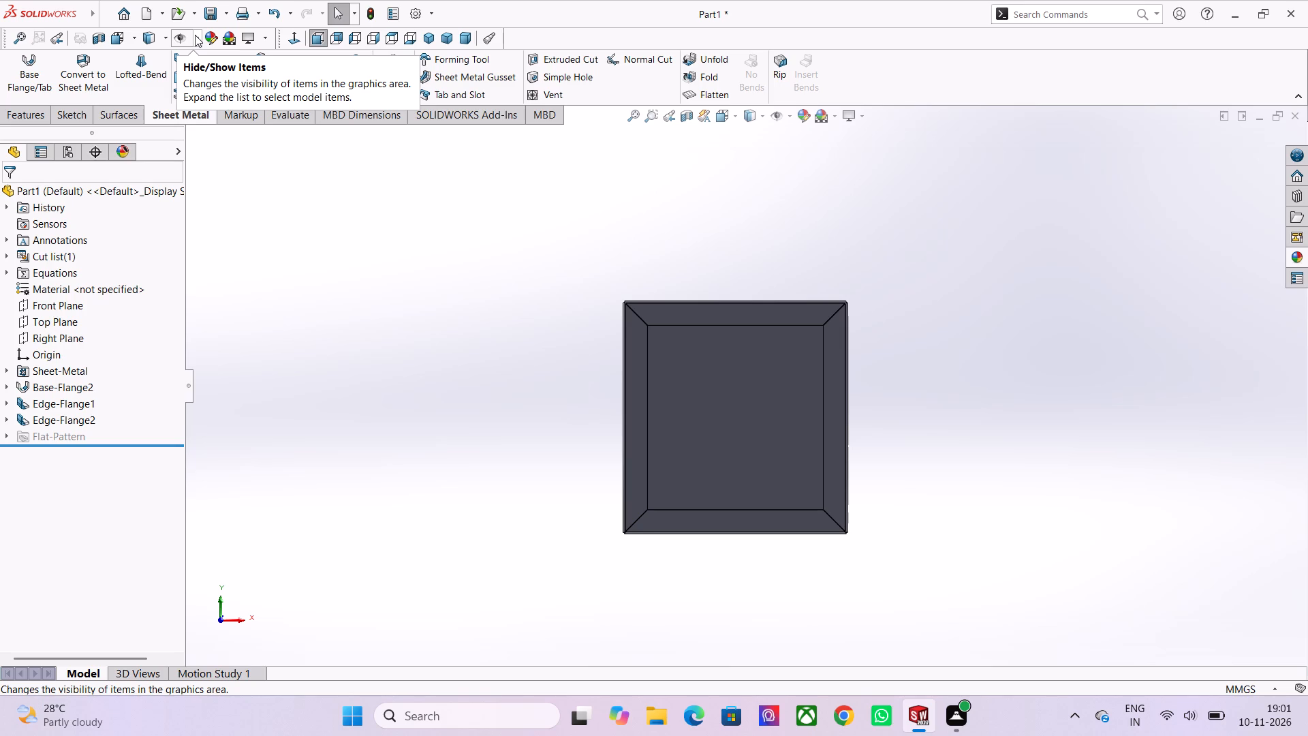
Examine the box's outer side walls, closed back and flanged opening from all around.
{"action": "scroll", "coordinate": [195, 35], "scroll_direction": "down", "scroll_amount": 1}
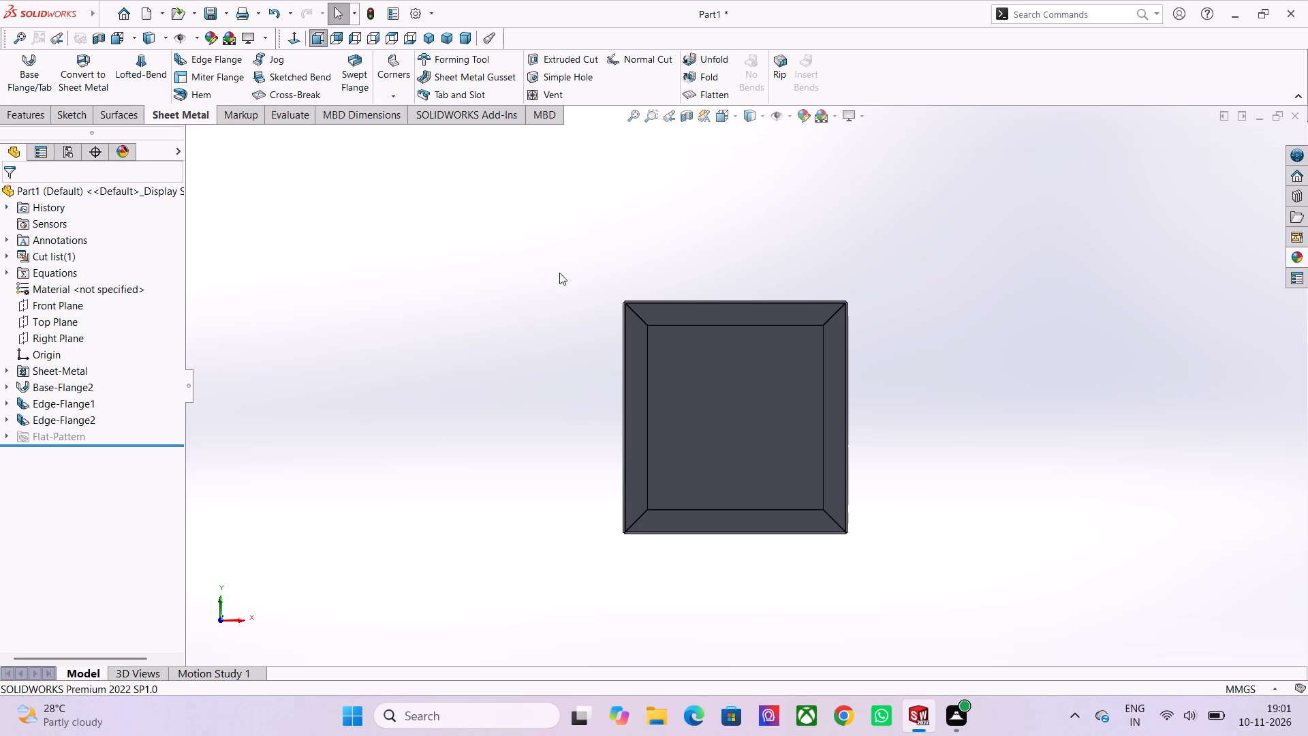
{"action": "scroll", "coordinate": [581, 271], "scroll_direction": "down", "scroll_amount": 1}
{"action": "middle_click_drag", "start_coordinate": [844, 277], "coordinate": [666, 295]}
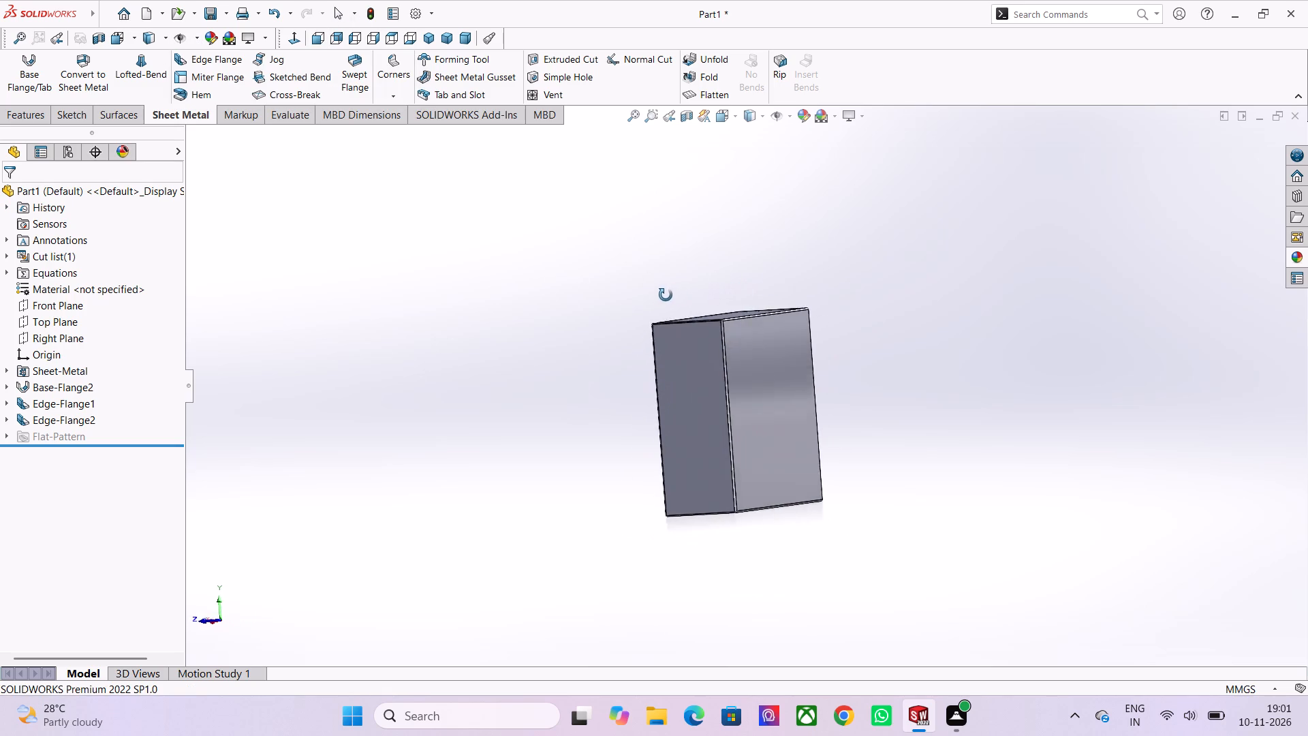
{"action": "middle_click_drag", "start_coordinate": [666, 295], "coordinate": [603, 304]}
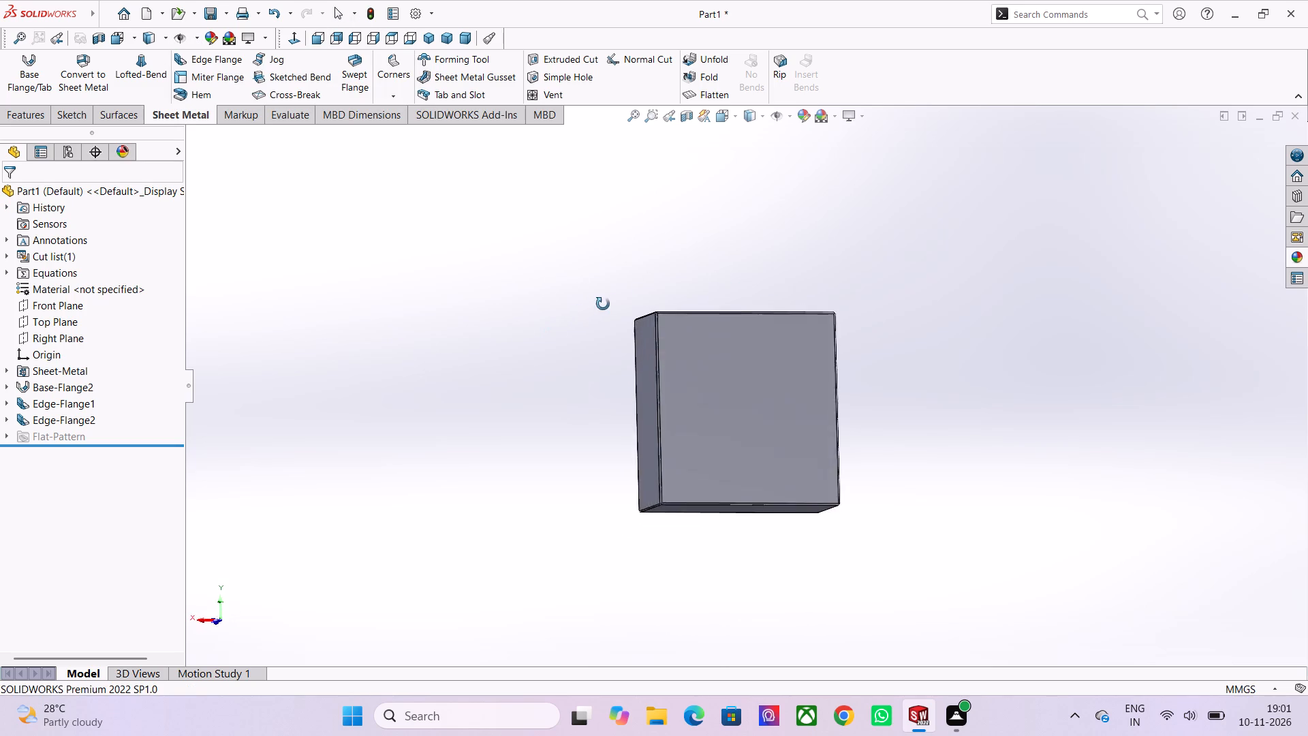
{"action": "middle_click_drag", "start_coordinate": [603, 304], "coordinate": [453, 333]}
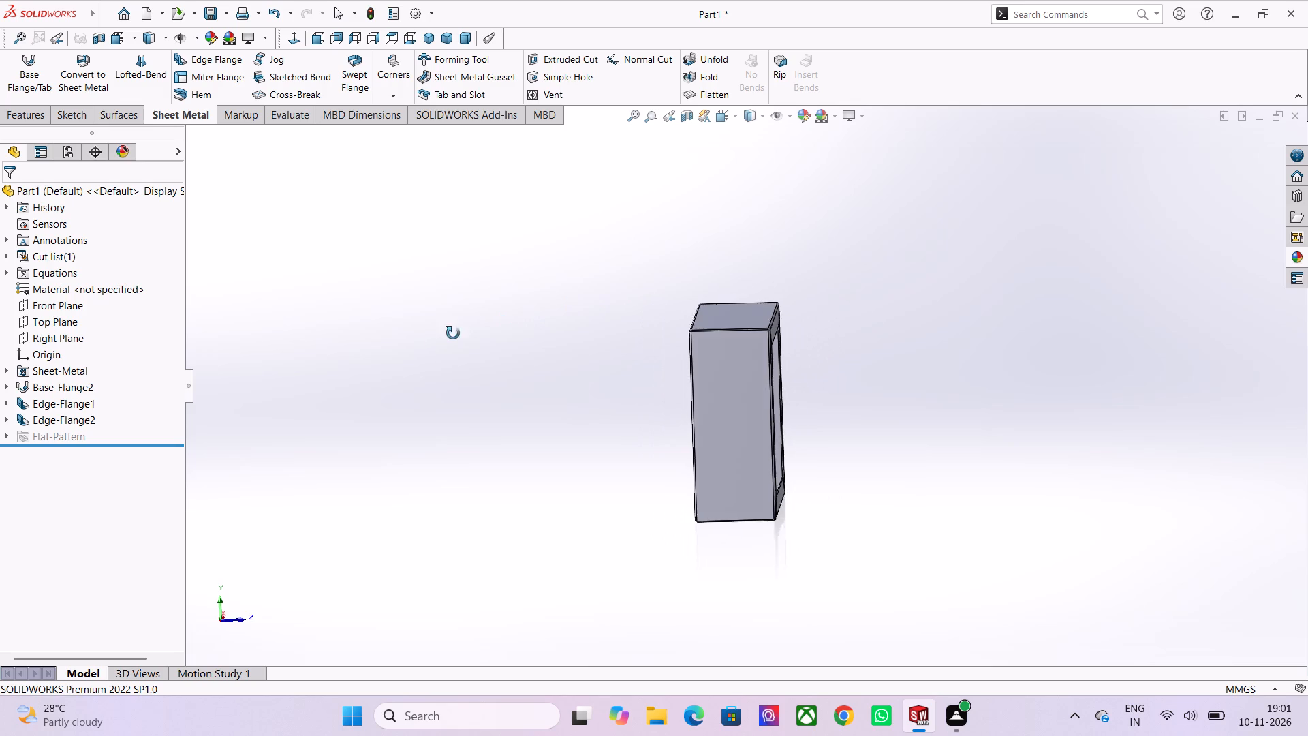
{"action": "middle_click_drag", "start_coordinate": [453, 333], "coordinate": [946, 407]}
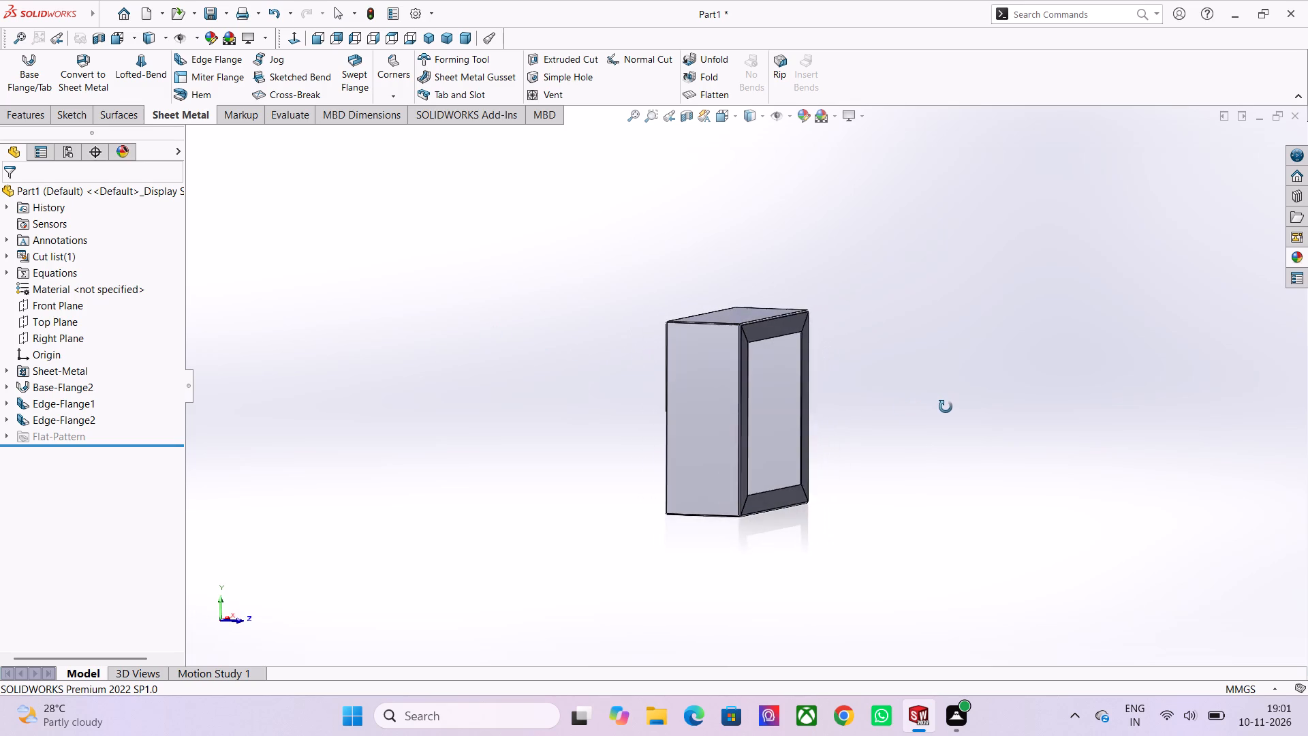
{"action": "middle_click_drag", "start_coordinate": [946, 407], "coordinate": [743, 414]}
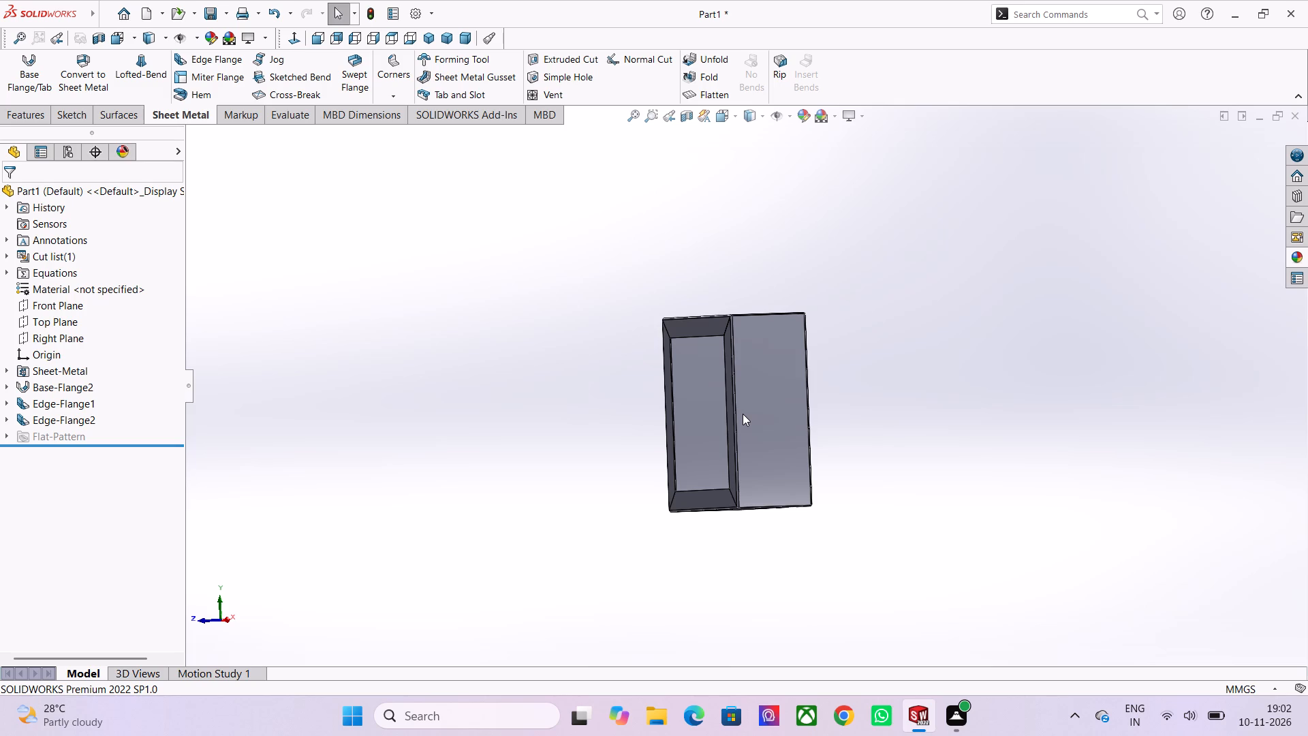
{"action": "scroll", "coordinate": [743, 414], "scroll_direction": "down", "scroll_amount": 1}
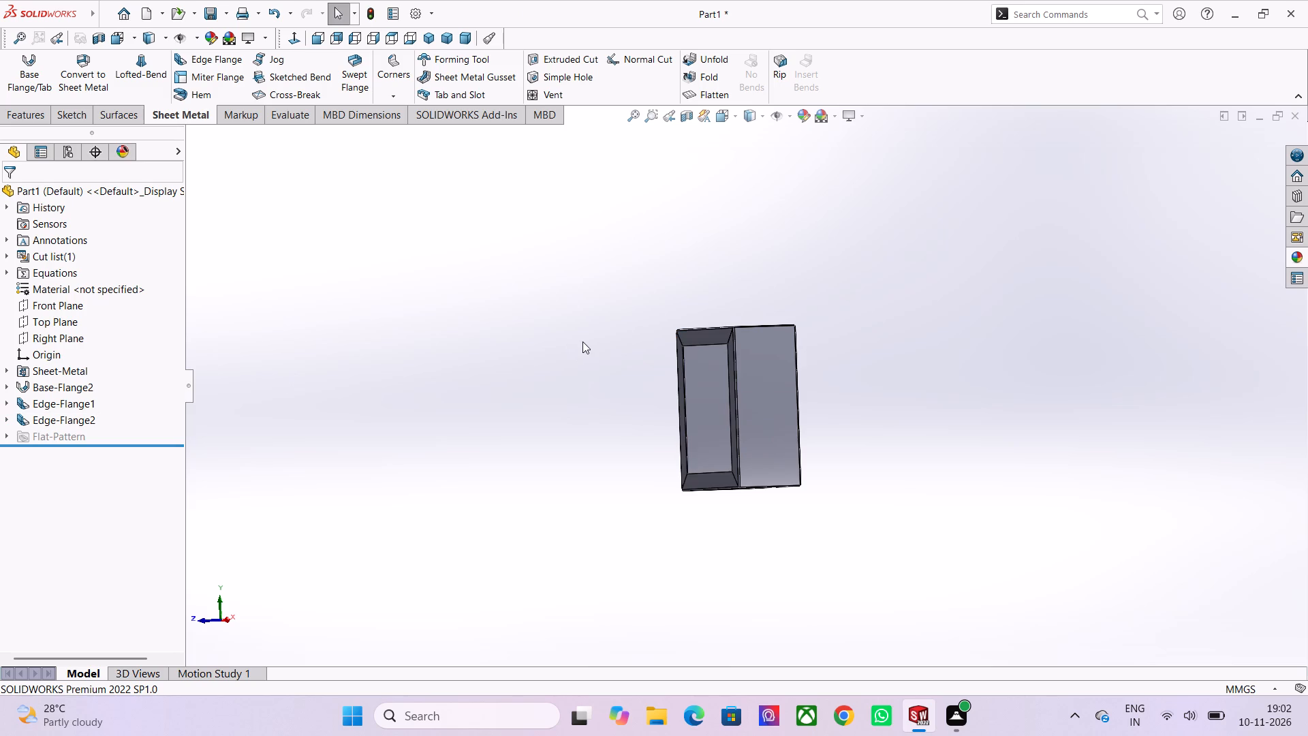
Examine the corner where two side walls and their mitred return flanges meet, and the box's open front.
{"action": "middle_click_drag", "start_coordinate": [636, 341], "coordinate": [808, 480]}
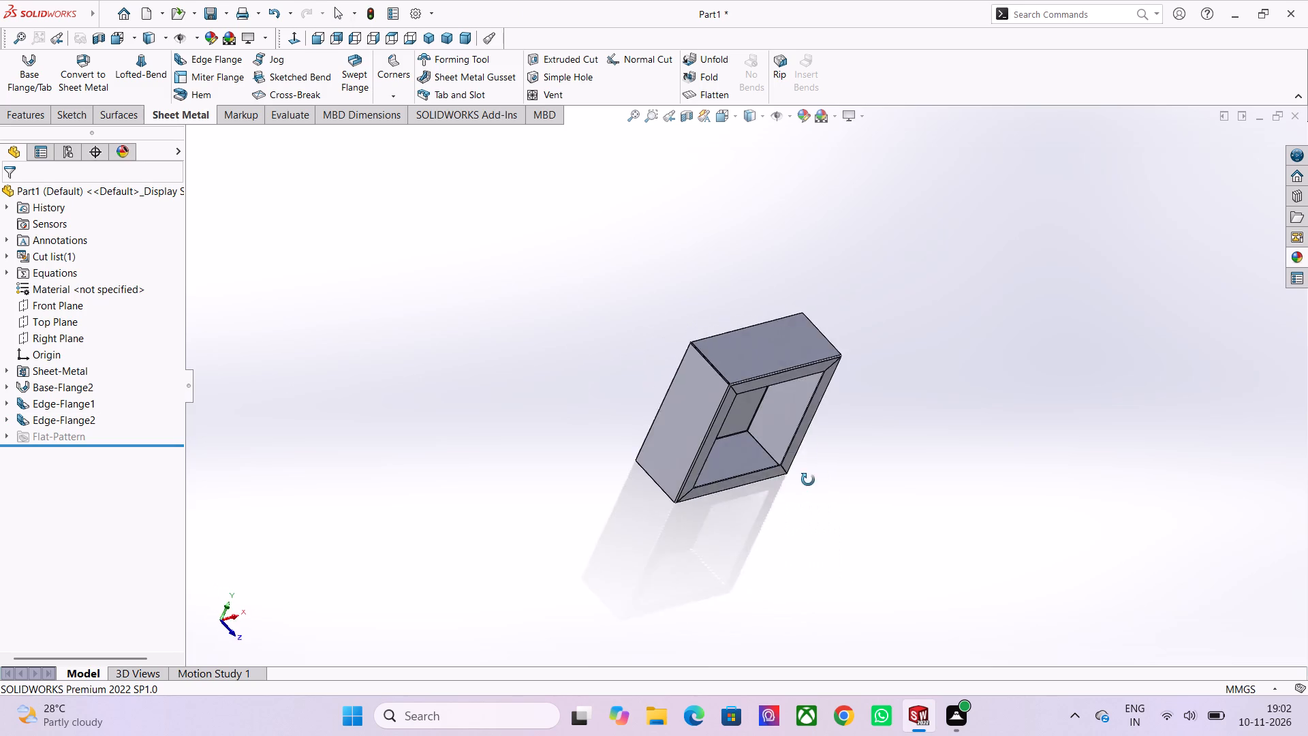
{"action": "middle_click_drag", "start_coordinate": [808, 480], "coordinate": [807, 439]}
{"action": "scroll", "coordinate": [726, 350], "scroll_direction": "up", "scroll_amount": 12}
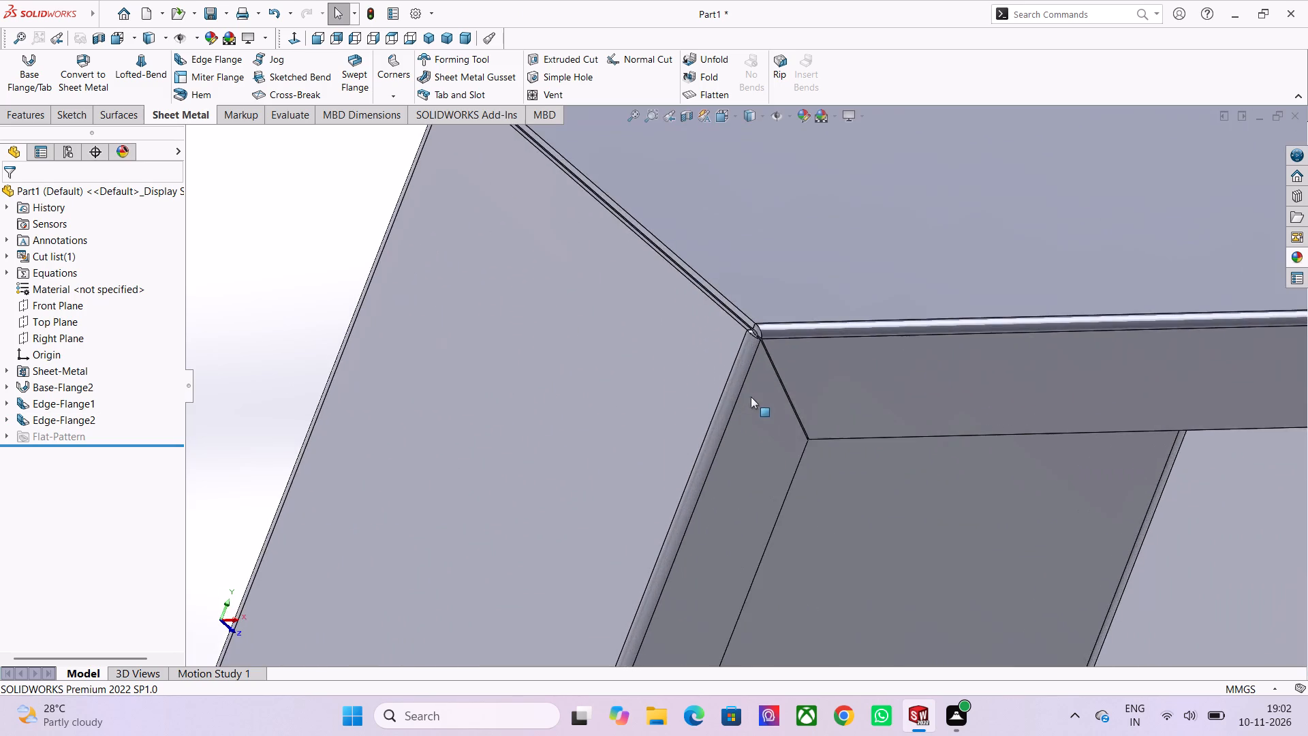
{"action": "scroll", "coordinate": [767, 290], "scroll_direction": "up", "scroll_amount": 4}
{"action": "middle_click_drag", "start_coordinate": [768, 288], "coordinate": [754, 290]}
{"action": "scroll", "coordinate": [704, 353], "scroll_direction": "up", "scroll_amount": 3}
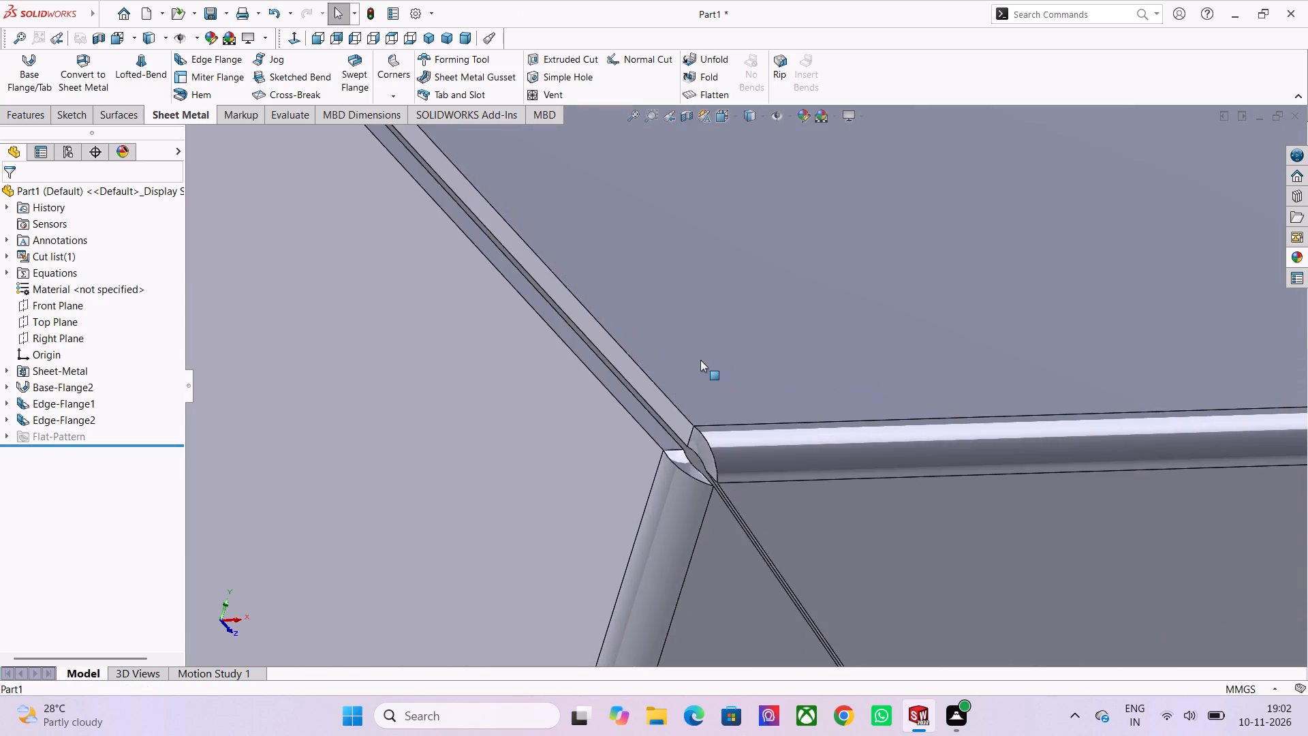
{"action": "scroll", "coordinate": [700, 360], "scroll_direction": "up", "scroll_amount": 3}
{"action": "scroll", "coordinate": [700, 360], "scroll_direction": "down", "scroll_amount": 19}
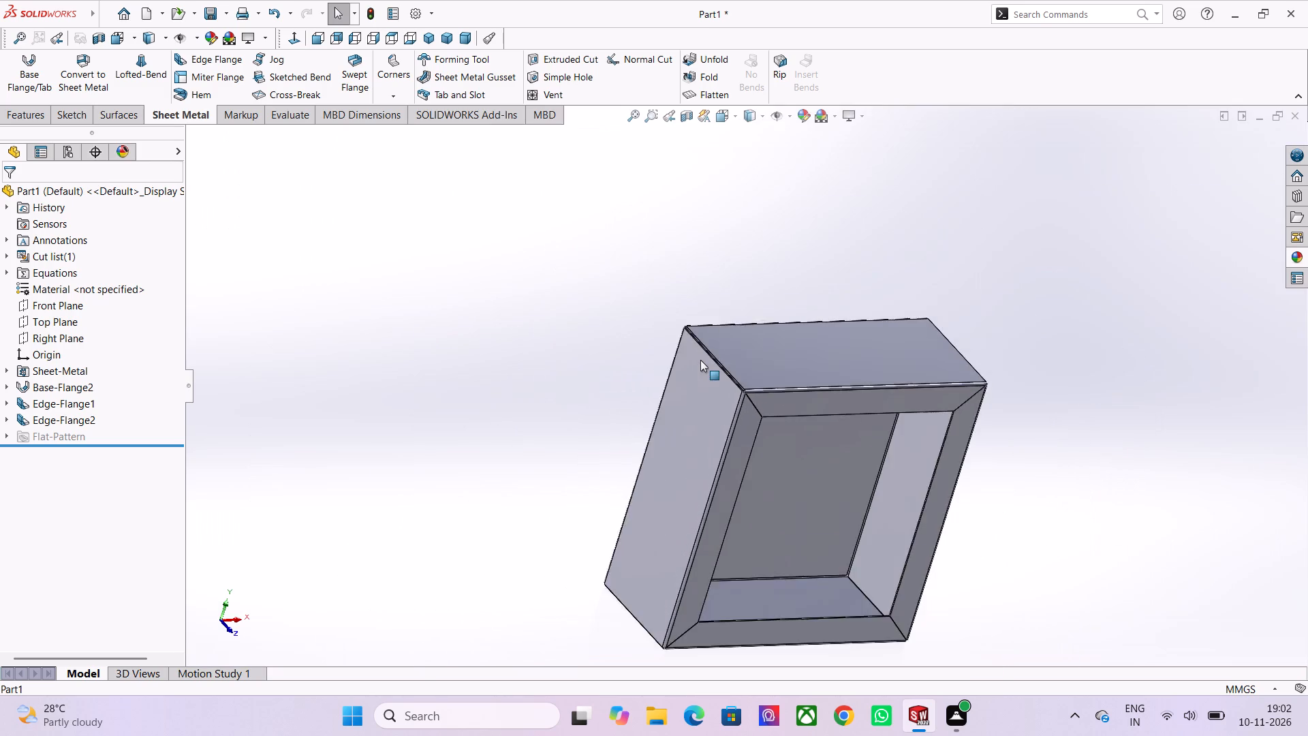
{"action": "middle_click_drag", "start_coordinate": [700, 360], "coordinate": [668, 331]}
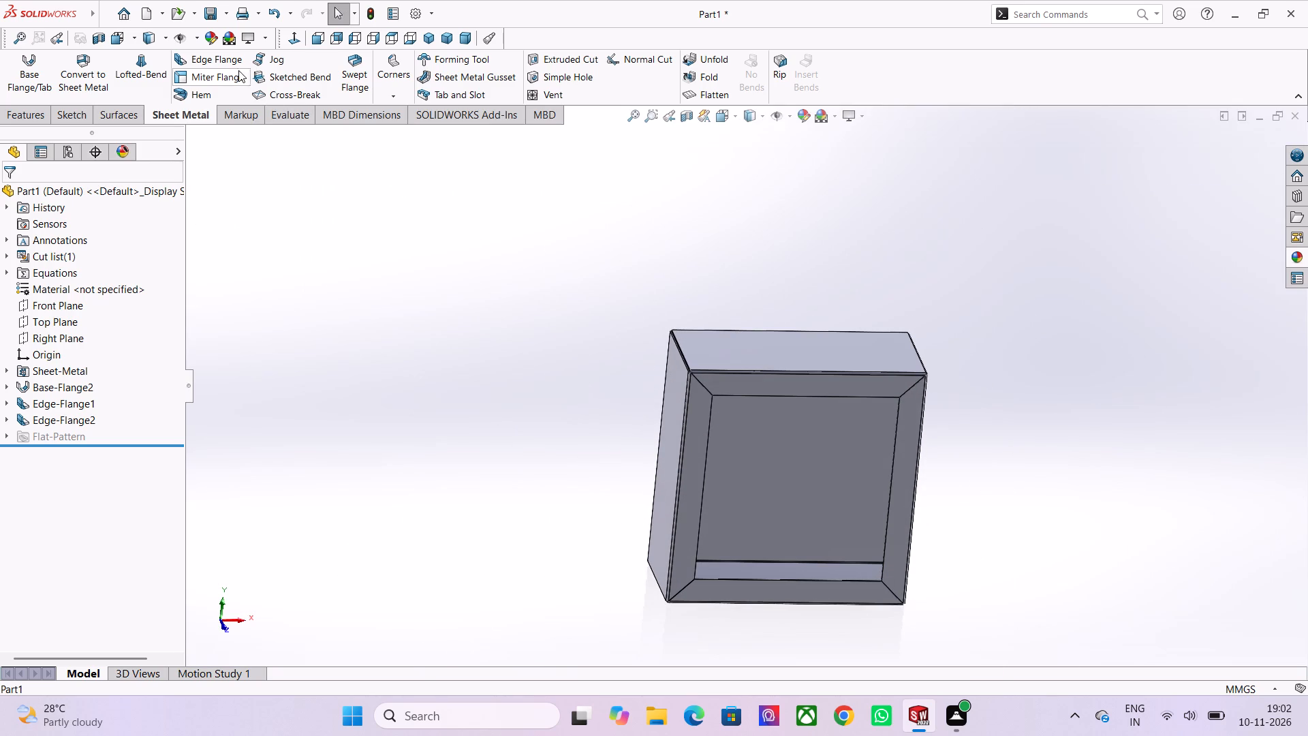
Start an Edge Flange on the right return flange's inner edge, projecting forward at 90 degrees with a blind length of 26.7366 mm.
{"action": "left_click", "coordinate": [210, 52]}
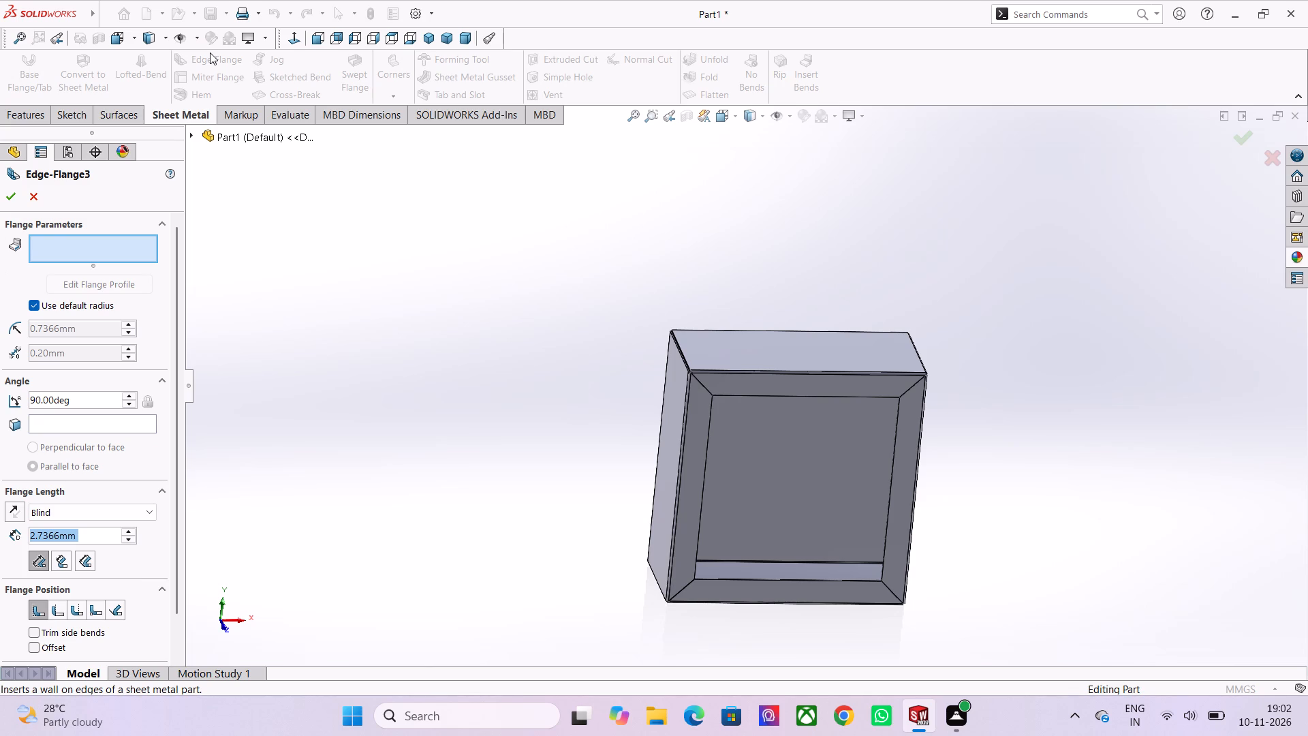
{"action": "middle_click_drag", "start_coordinate": [773, 425], "coordinate": [836, 354]}
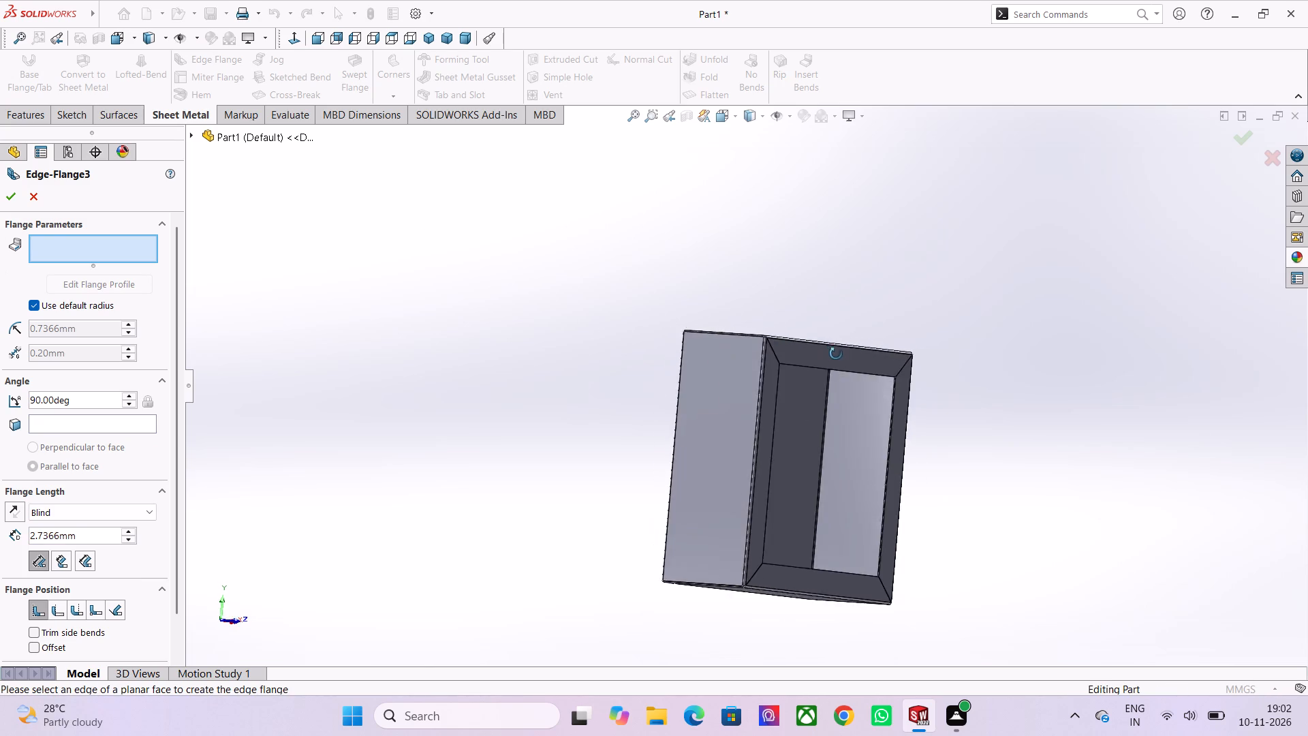
{"action": "middle_click_drag", "start_coordinate": [836, 354], "coordinate": [832, 383]}
{"action": "scroll", "coordinate": [885, 486], "scroll_direction": "up", "scroll_amount": 9}
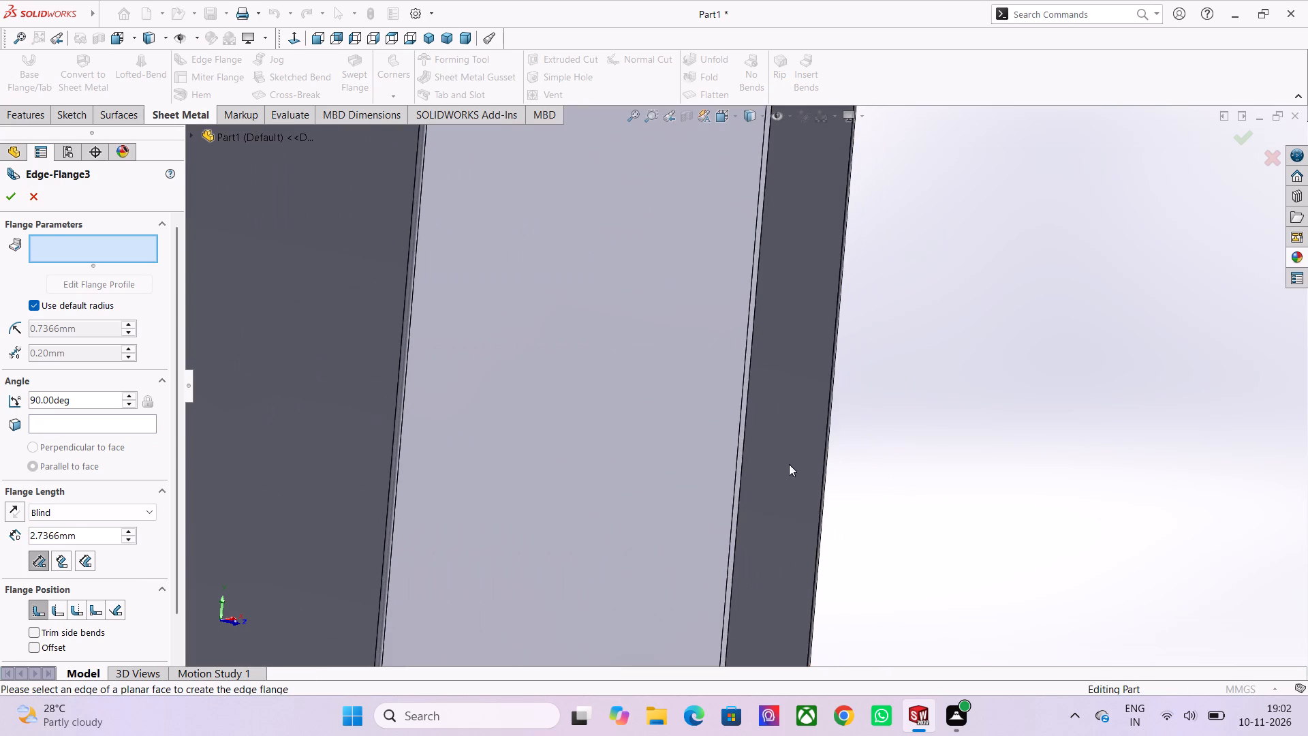
{"action": "left_click", "coordinate": [745, 430]}
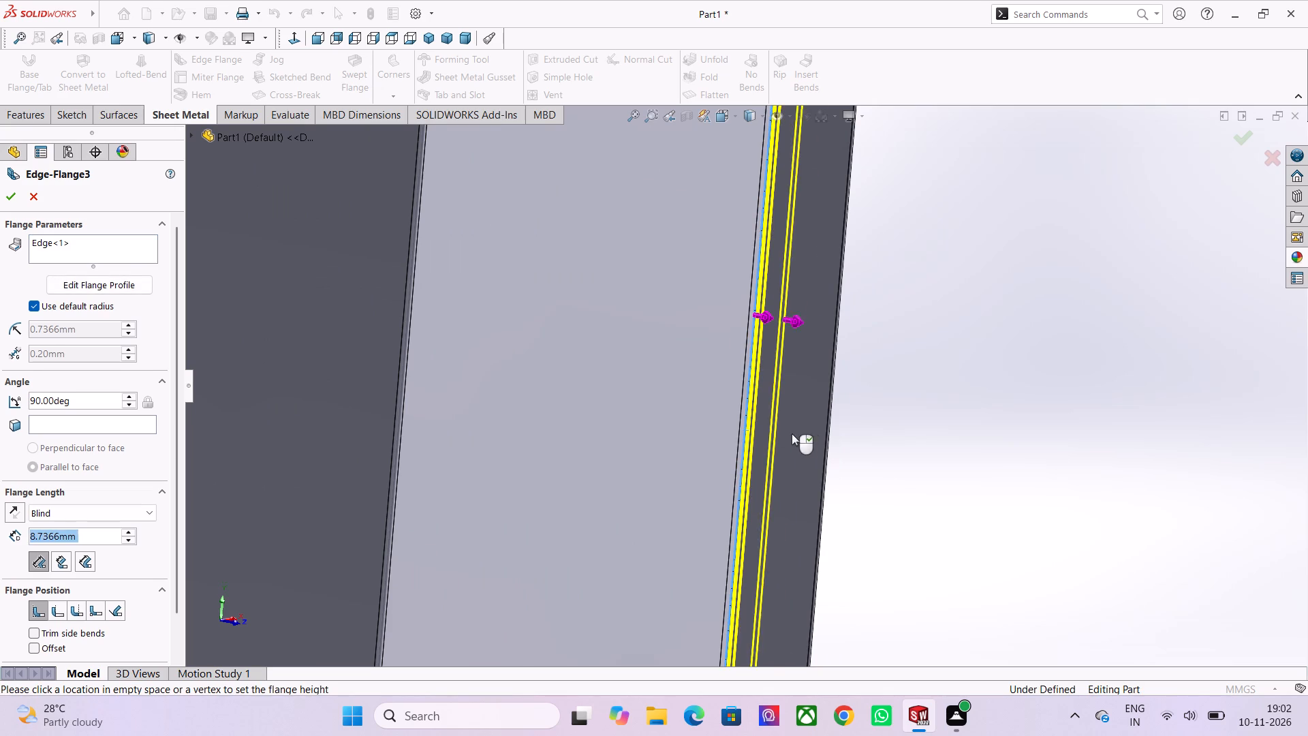
{"action": "scroll", "coordinate": [883, 435], "scroll_direction": "down", "scroll_amount": 5}
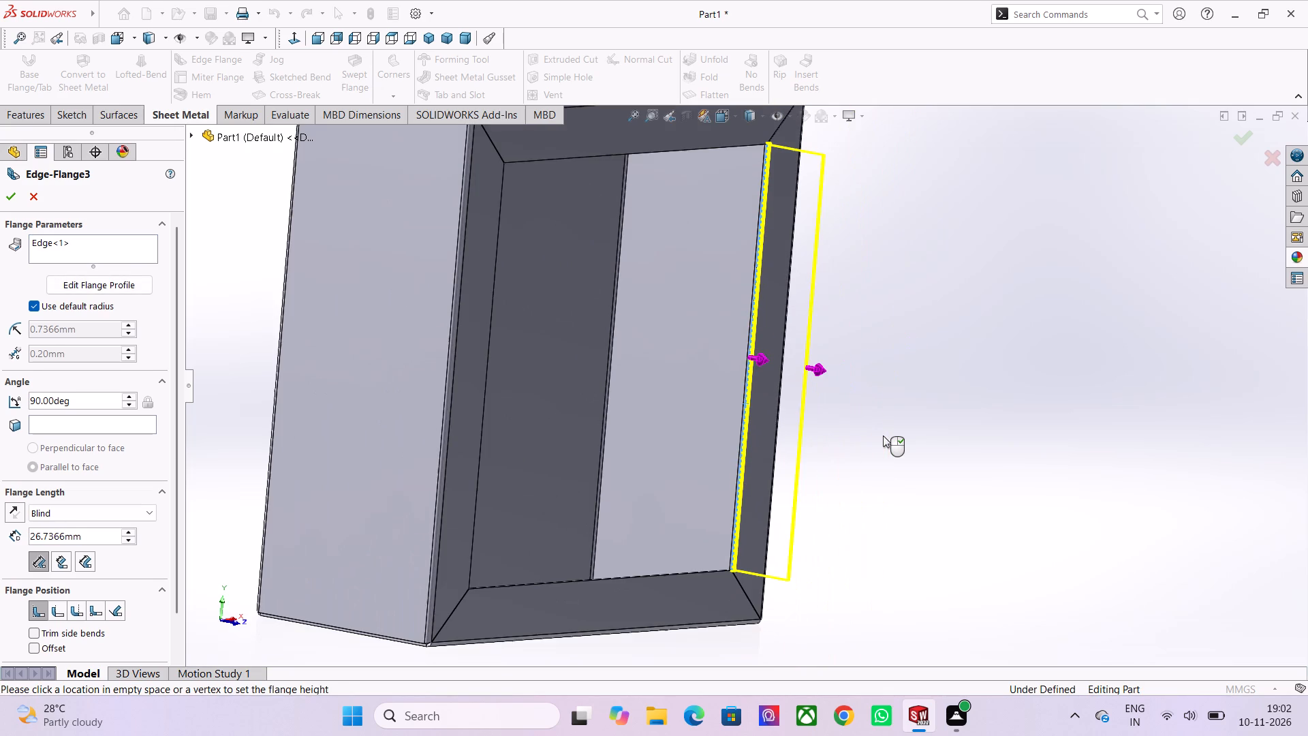
{"action": "left_click", "coordinate": [883, 435]}
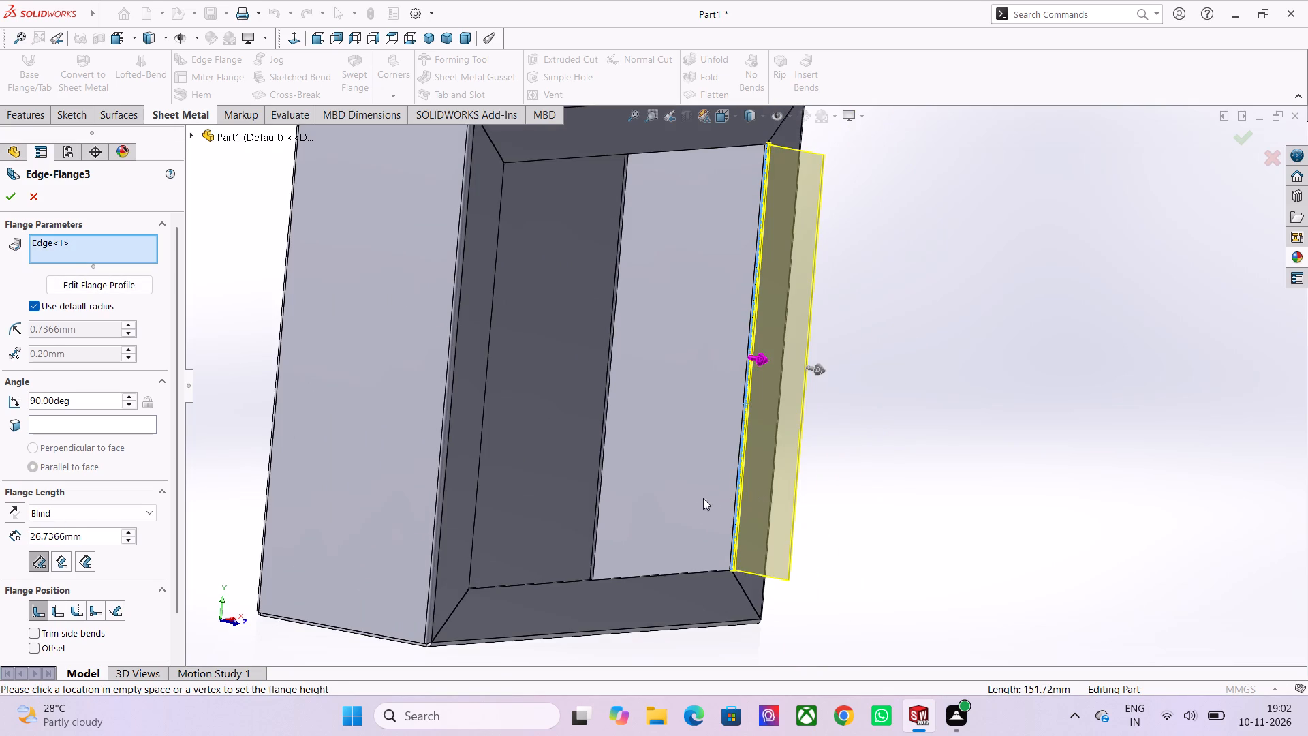
Add the bottom return flange's inner edge to the edge flange selection.
{"action": "scroll", "coordinate": [666, 552], "scroll_direction": "up", "scroll_amount": 4}
{"action": "middle_click_drag", "start_coordinate": [640, 464], "coordinate": [649, 505]}
{"action": "scroll", "coordinate": [651, 504], "scroll_direction": "down", "scroll_amount": 2}
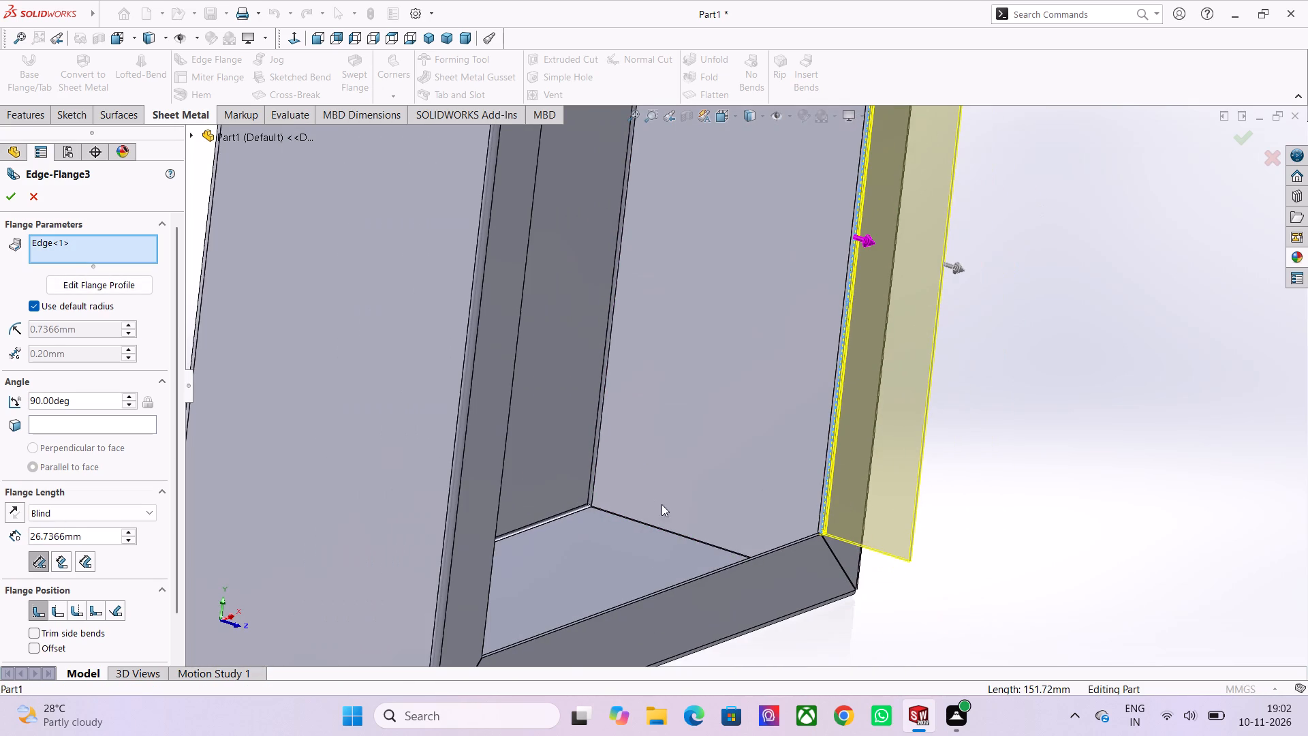
{"action": "scroll", "coordinate": [728, 566], "scroll_direction": "up", "scroll_amount": 2}
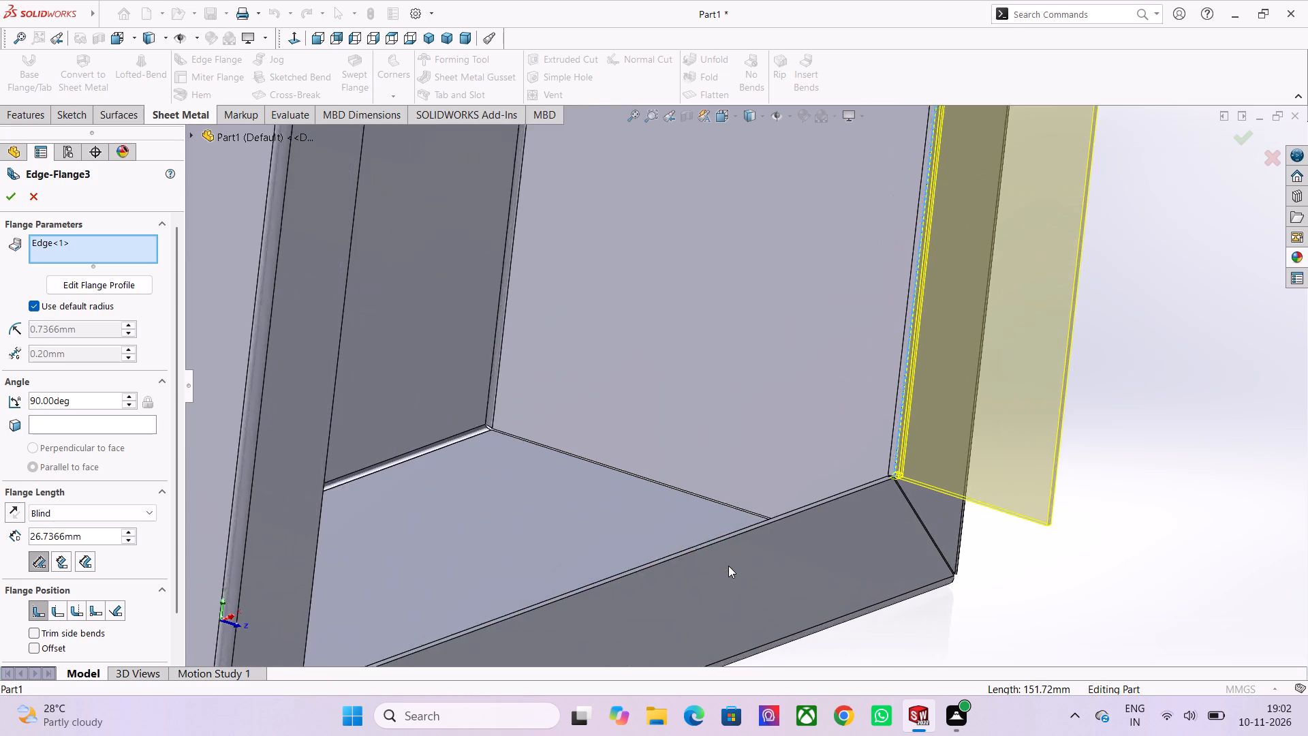
{"action": "scroll", "coordinate": [728, 566], "scroll_direction": "up", "scroll_amount": 2}
{"action": "left_click", "coordinate": [721, 525]}
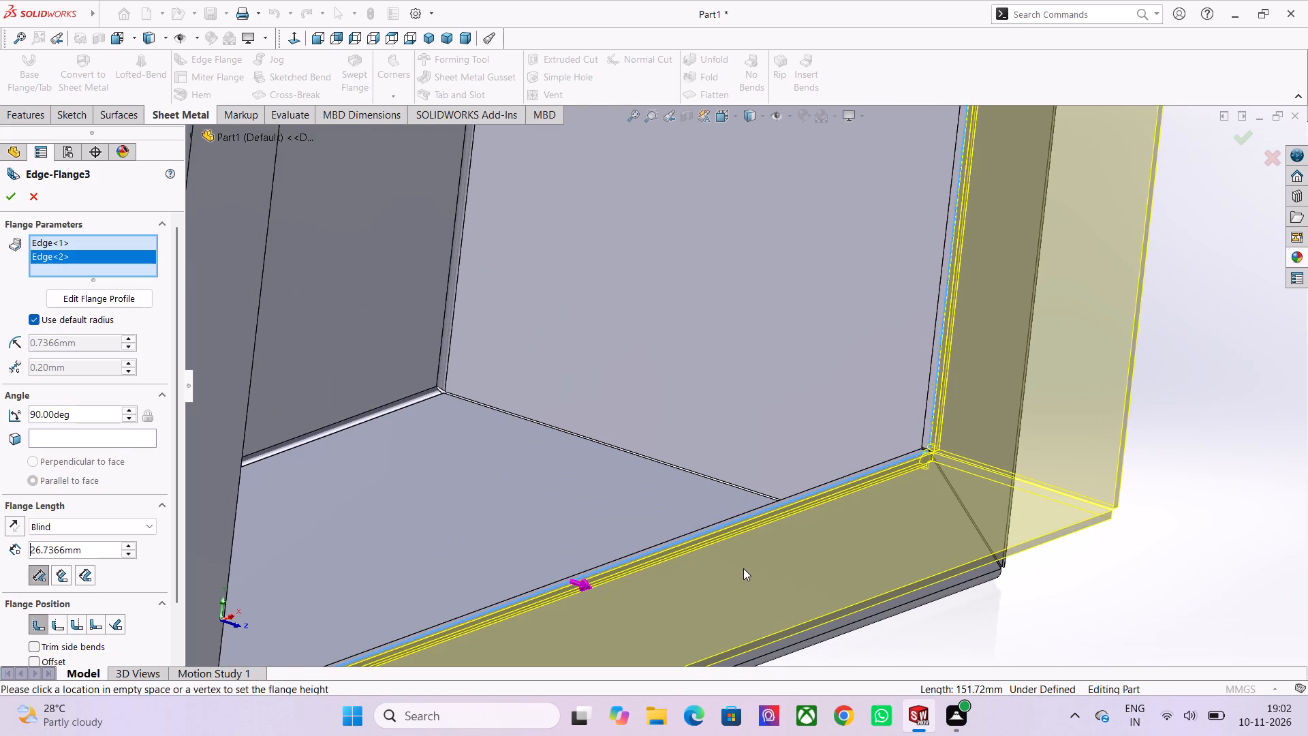
{"action": "left_click", "coordinate": [743, 568]}
Add the left return flange's inner edge, opposite the first selected edge, to the edge flange selection.
{"action": "scroll", "coordinate": [472, 330], "scroll_direction": "down", "scroll_amount": 3}
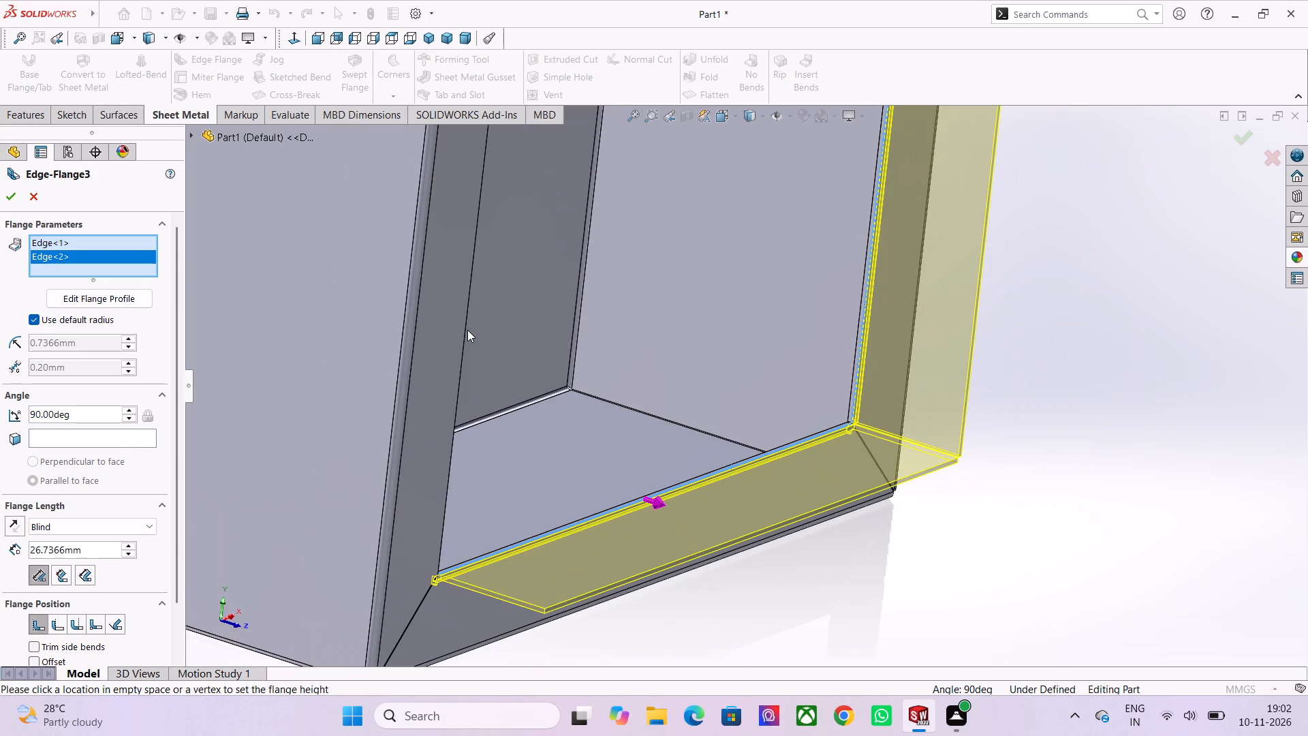
{"action": "middle_click_drag", "start_coordinate": [486, 339], "coordinate": [407, 341]}
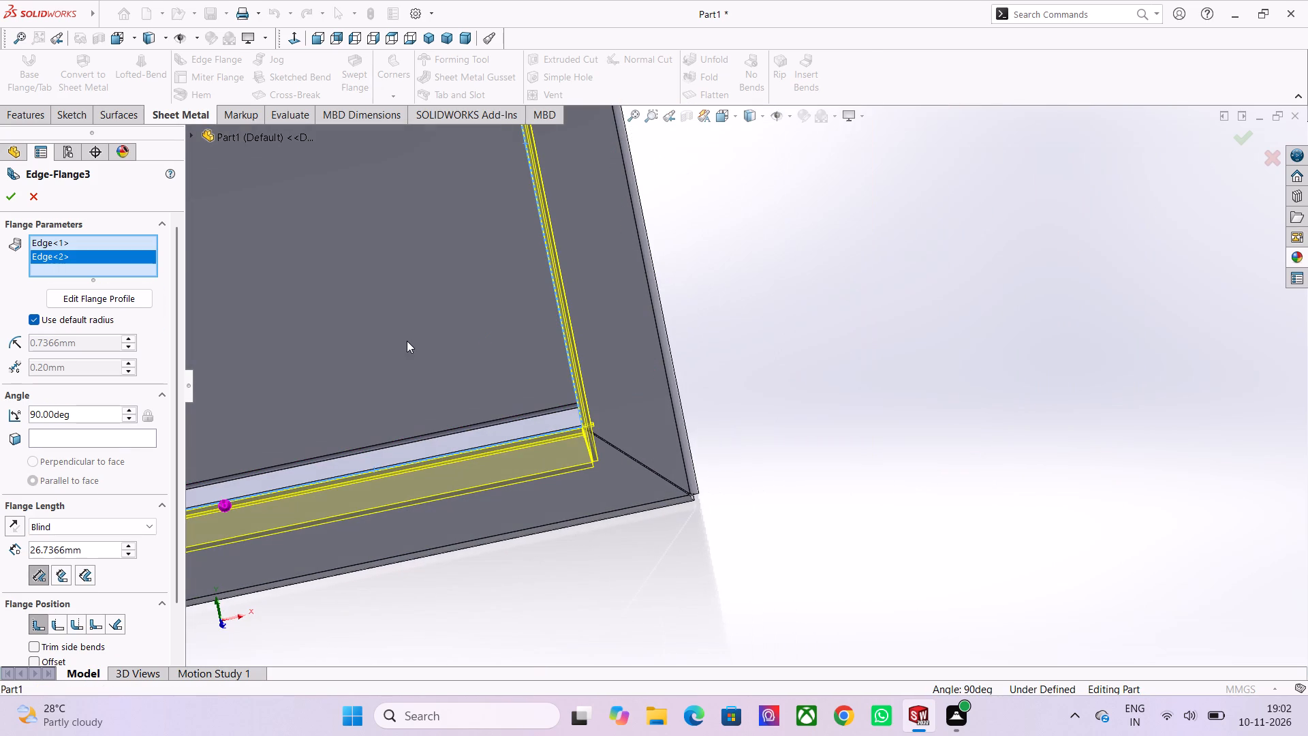
{"action": "scroll", "coordinate": [407, 341], "scroll_direction": "down", "scroll_amount": 4}
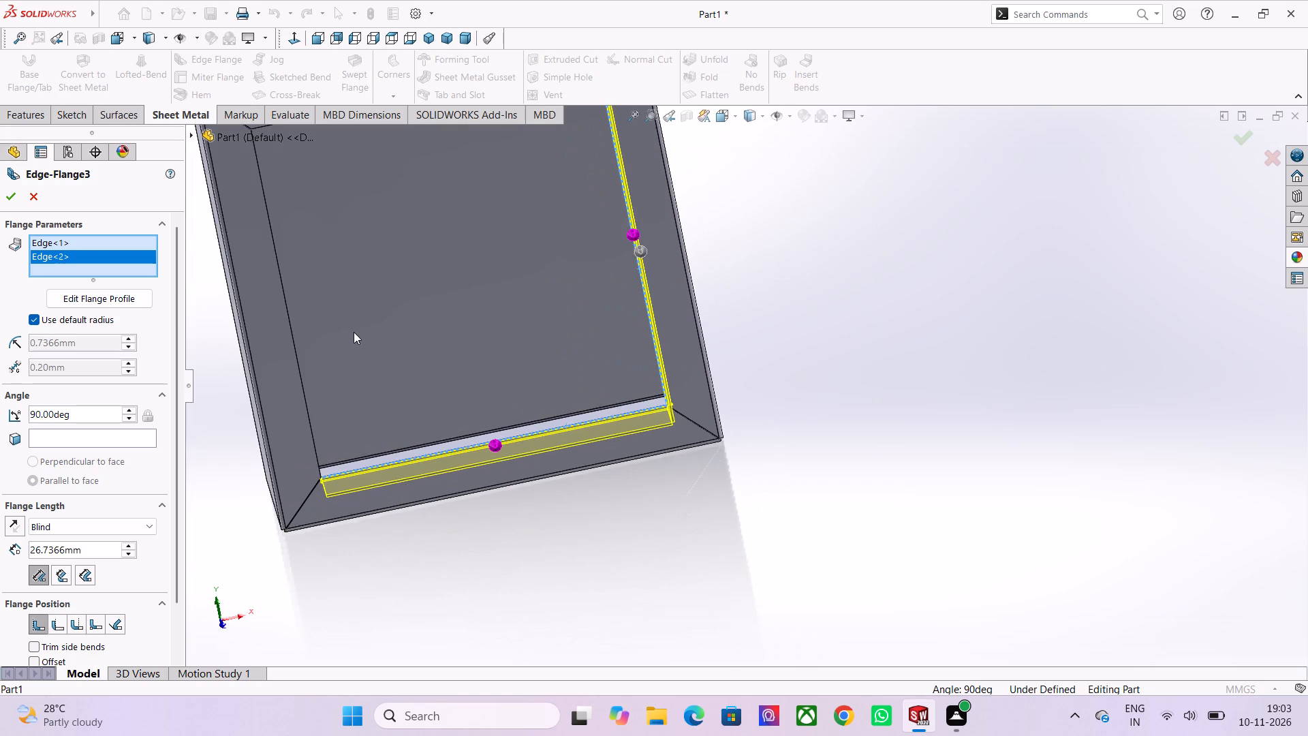
{"action": "middle_click_drag", "start_coordinate": [349, 327], "coordinate": [323, 345]}
{"action": "scroll", "coordinate": [328, 346], "scroll_direction": "down", "scroll_amount": 3}
{"action": "middle_click_drag", "start_coordinate": [454, 341], "coordinate": [454, 341]}
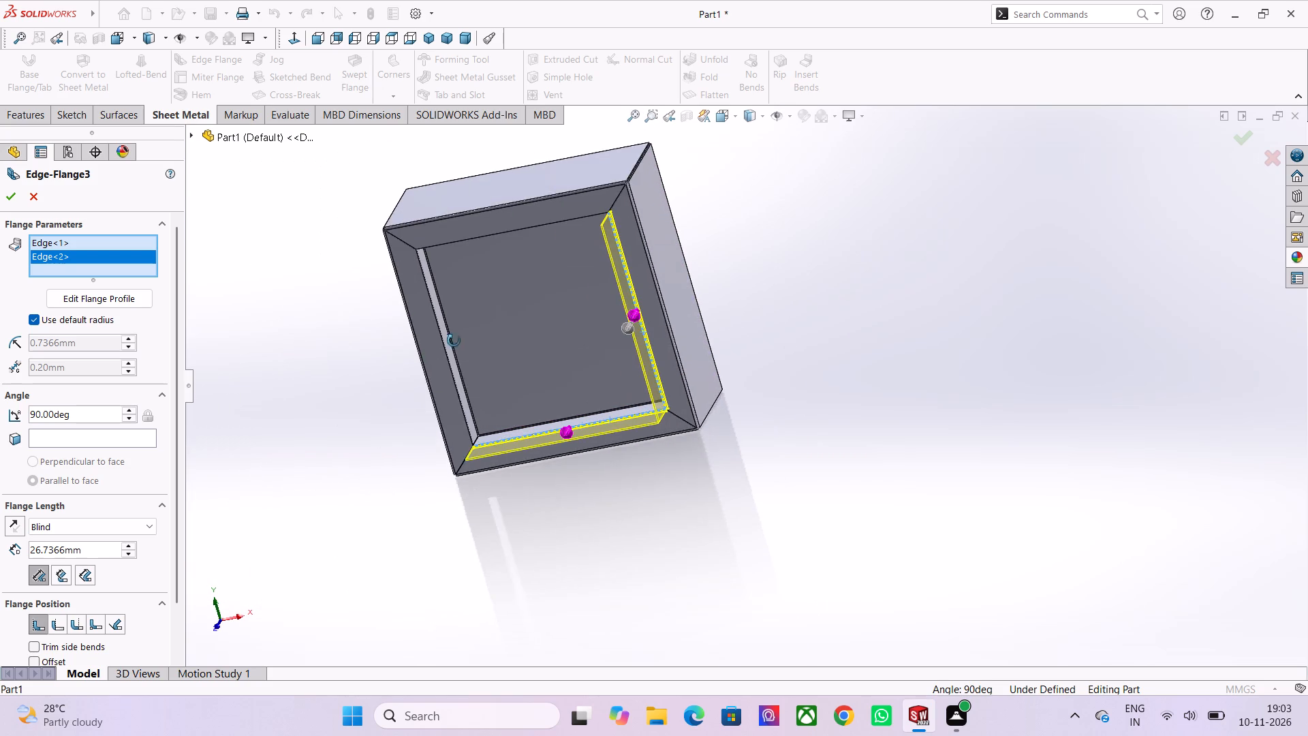
{"action": "middle_click_drag", "start_coordinate": [454, 341], "coordinate": [384, 380]}
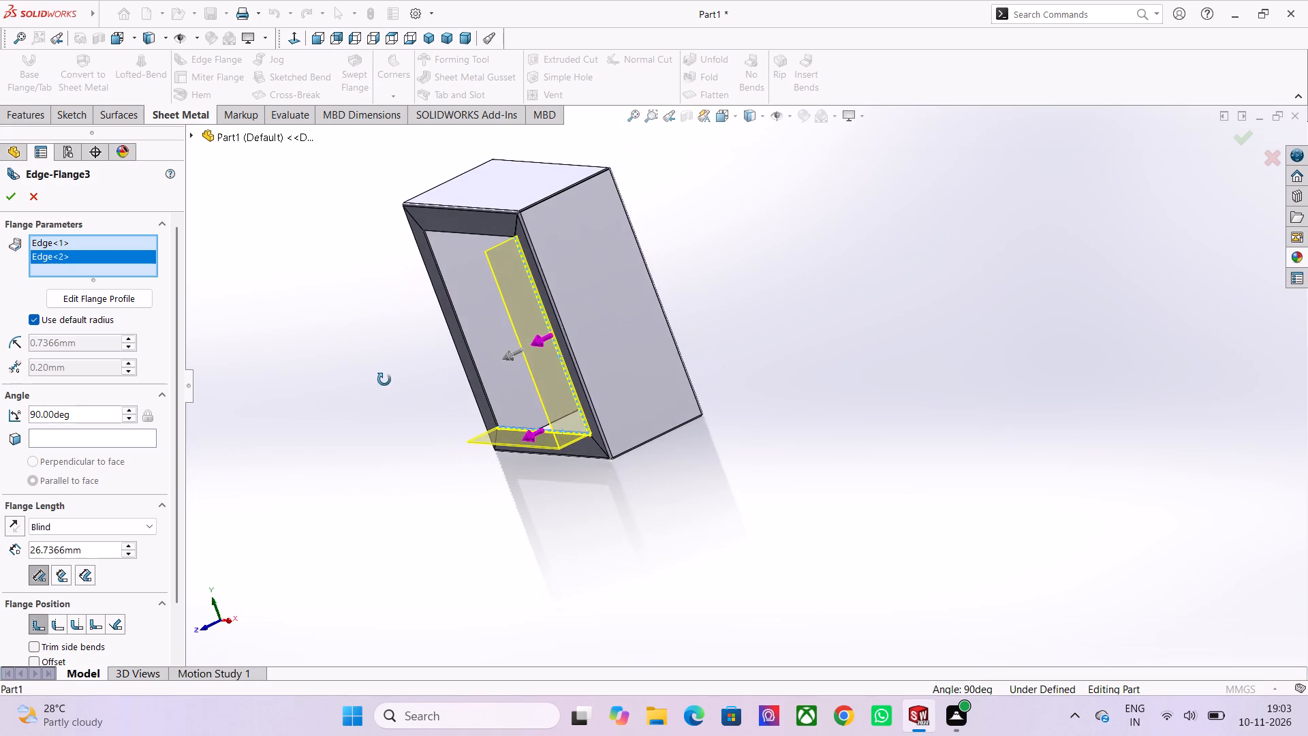
{"action": "middle_click_drag", "start_coordinate": [384, 380], "coordinate": [384, 380]}
{"action": "scroll", "coordinate": [622, 339], "scroll_direction": "up", "scroll_amount": 2}
{"action": "scroll", "coordinate": [396, 342], "scroll_direction": "up", "scroll_amount": 7}
{"action": "scroll", "coordinate": [694, 345], "scroll_direction": "down", "scroll_amount": 2}
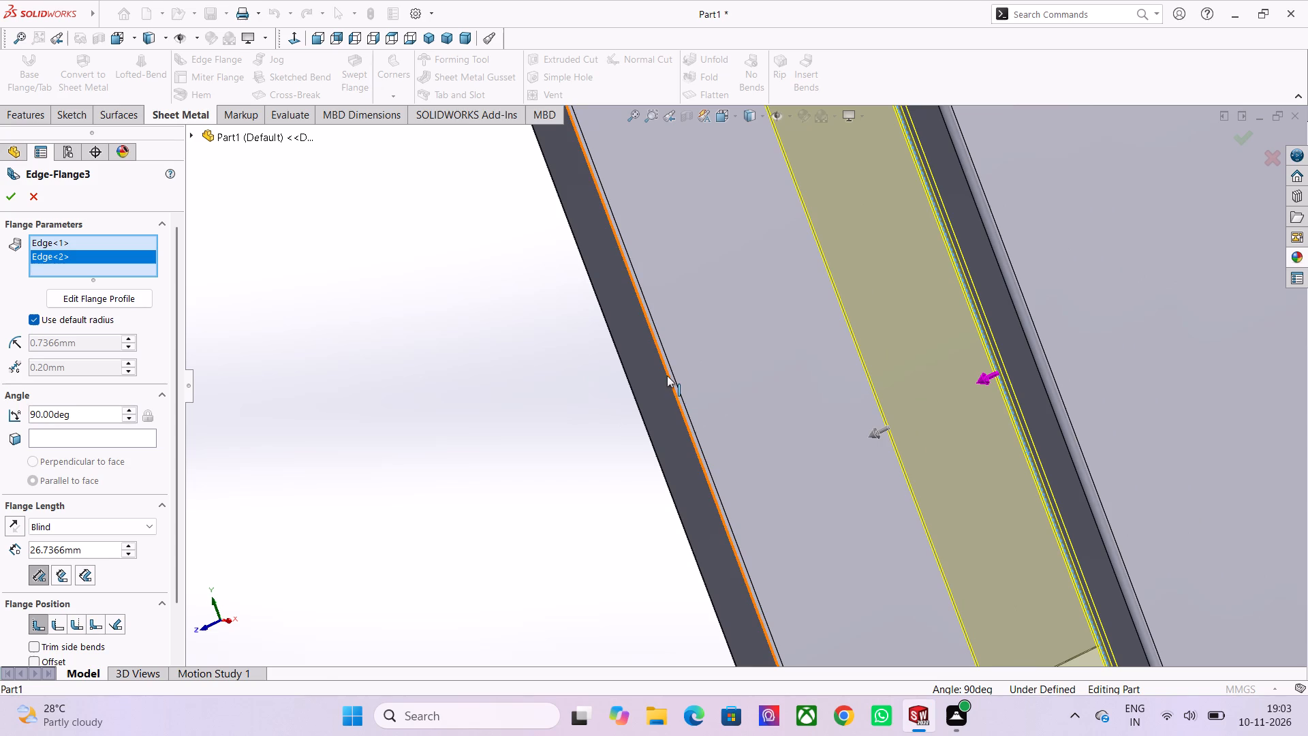
{"action": "left_click", "coordinate": [667, 375]}
Add the top return flange's inner edge so the edge flange runs along all four sides of the opening.
{"action": "scroll", "coordinate": [667, 375], "scroll_direction": "down", "scroll_amount": 4}
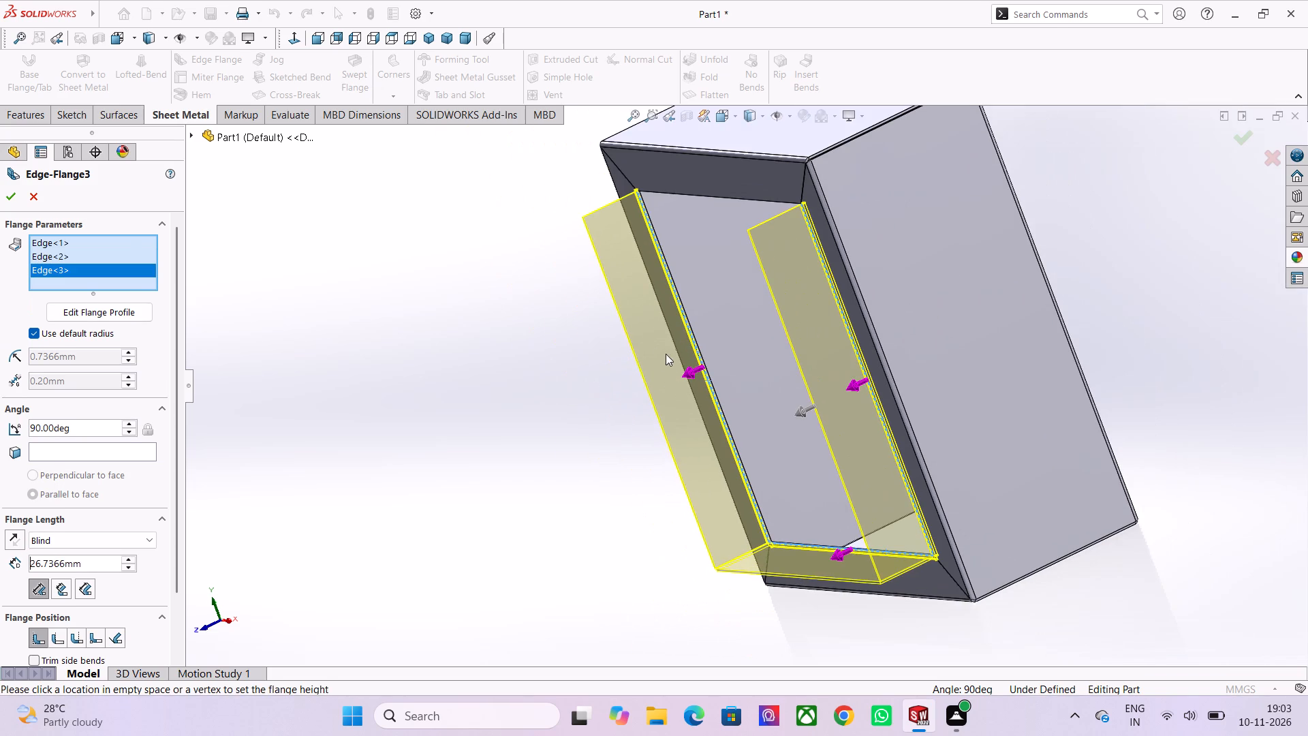
{"action": "middle_click_drag", "start_coordinate": [561, 440], "coordinate": [543, 362]}
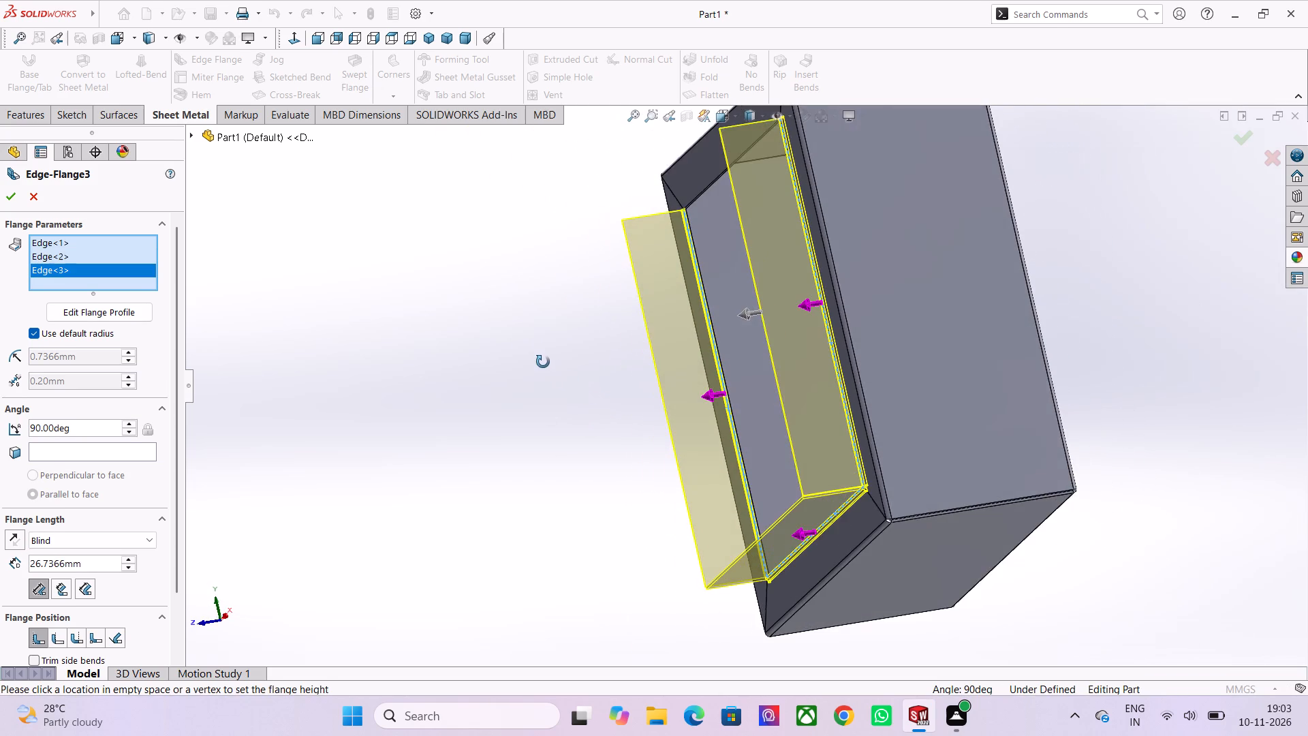
{"action": "middle_click_drag", "start_coordinate": [543, 362], "coordinate": [543, 357]}
{"action": "scroll", "coordinate": [716, 200], "scroll_direction": "up", "scroll_amount": 3}
{"action": "scroll", "coordinate": [655, 307], "scroll_direction": "up", "scroll_amount": 2}
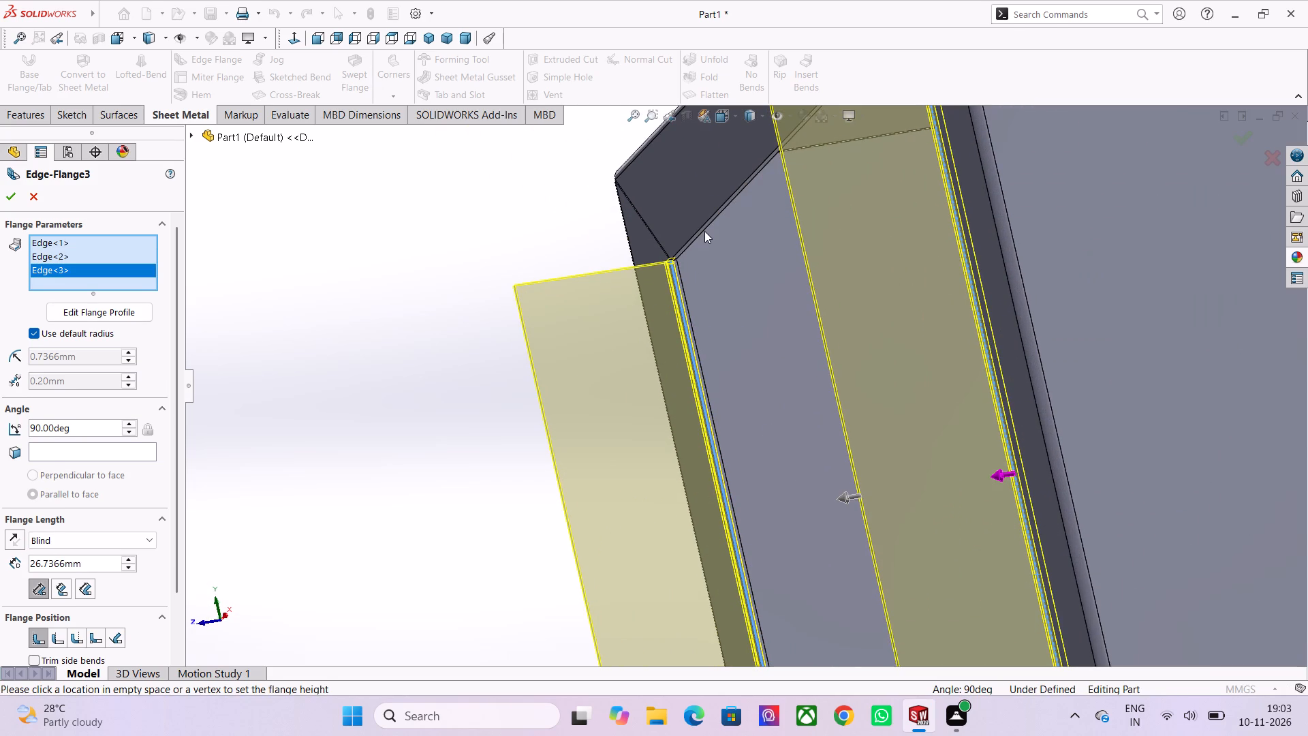
{"action": "left_click", "coordinate": [700, 228]}
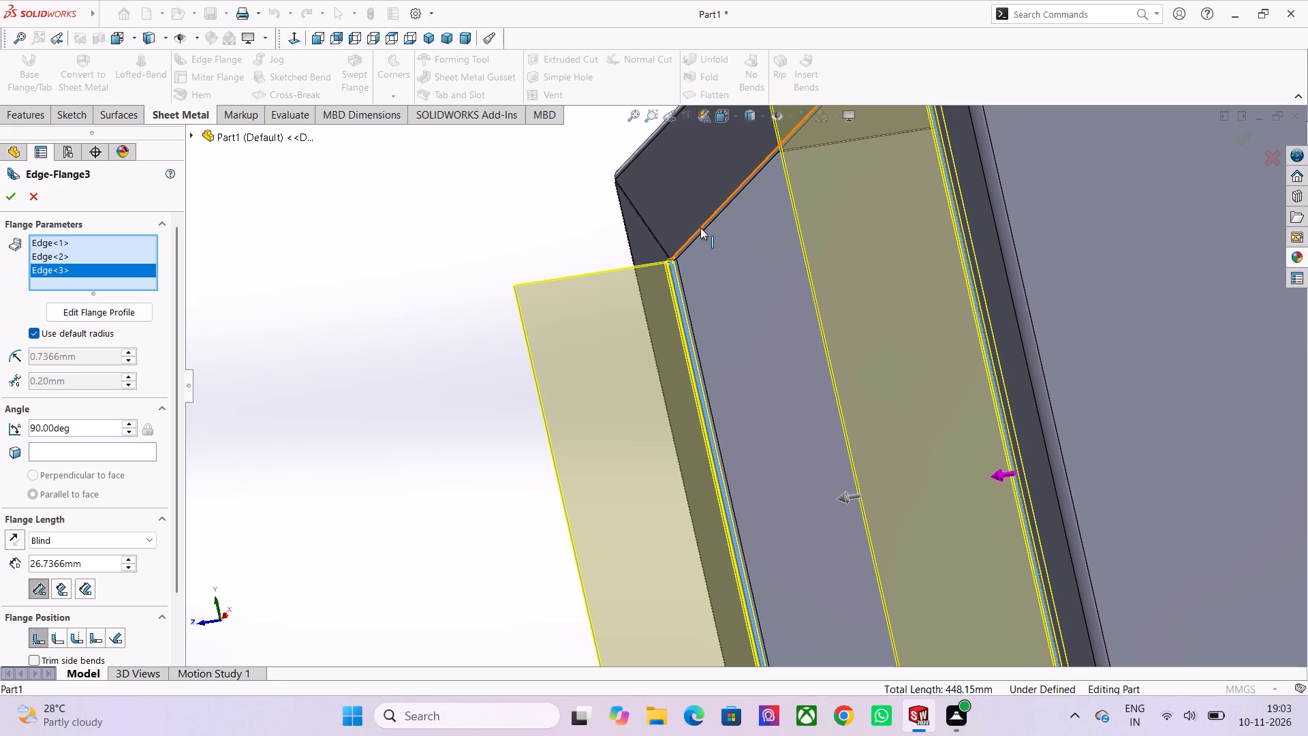
Set the flange length to 8 mm and create the edge flange on the opening's four inner edges.
{"action": "scroll", "coordinate": [700, 228], "scroll_direction": "down", "scroll_amount": 5}
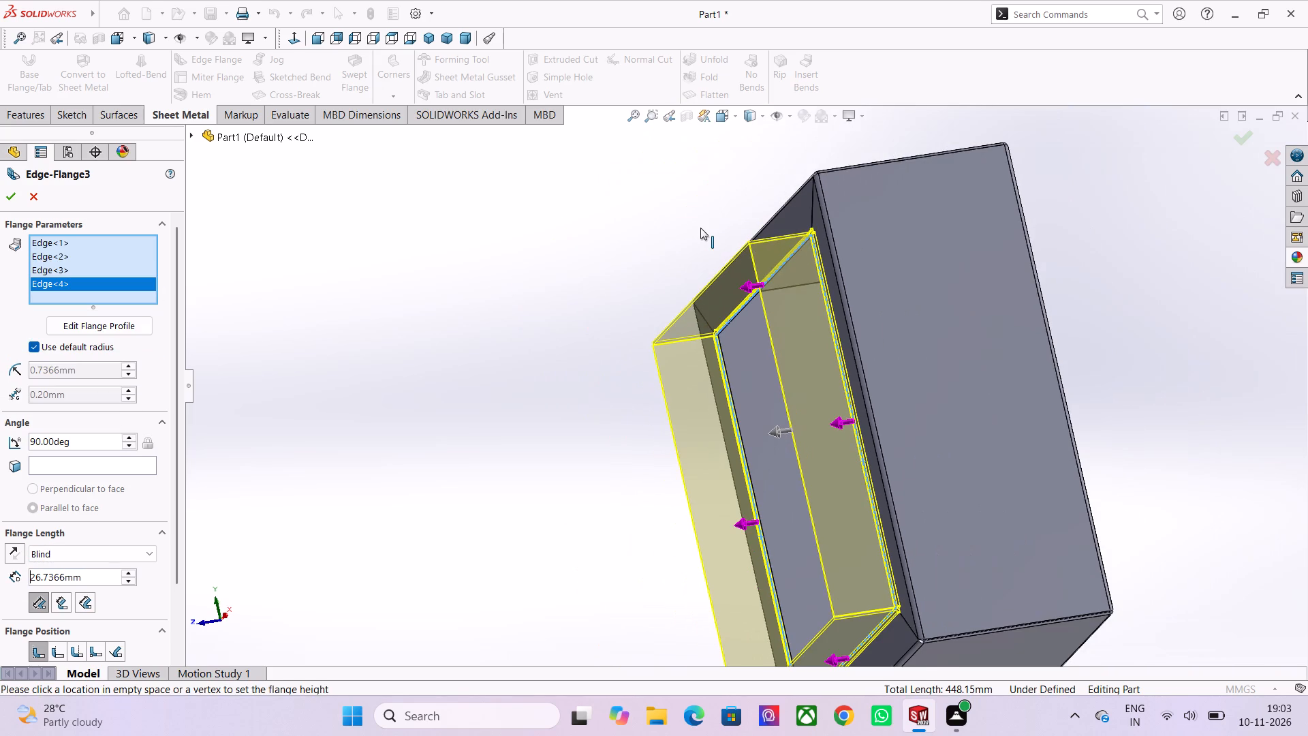
{"action": "scroll", "coordinate": [700, 229], "scroll_direction": "down", "scroll_amount": 2}
{"action": "middle_click_drag", "start_coordinate": [599, 465], "coordinate": [738, 450]}
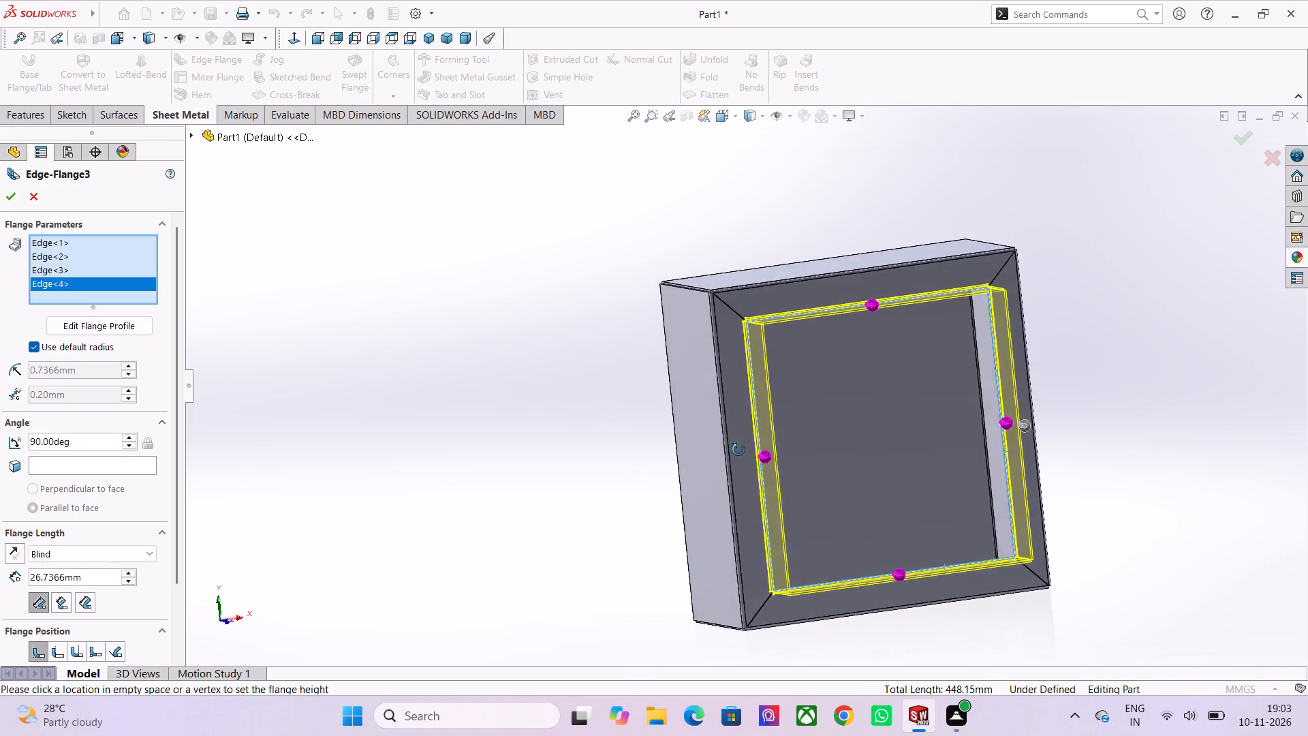
{"action": "middle_click_drag", "start_coordinate": [738, 450], "coordinate": [689, 424]}
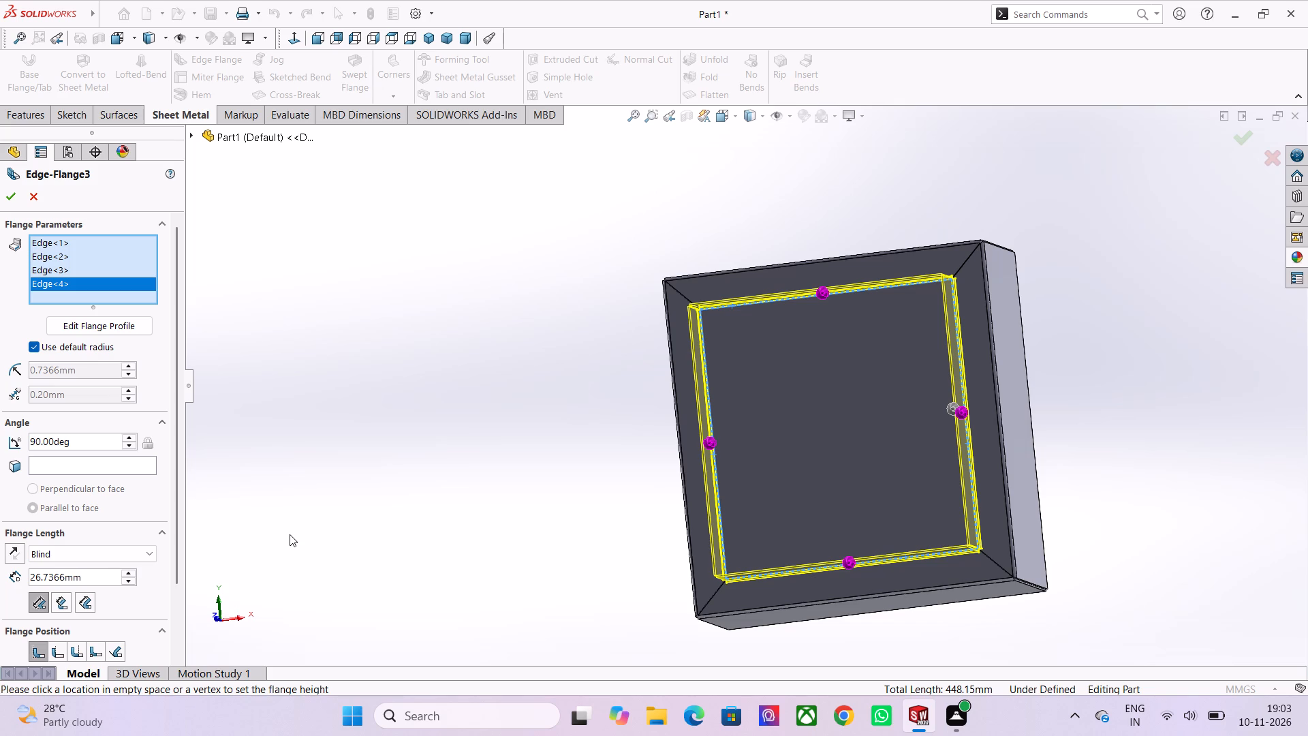
{"action": "double_click", "coordinate": [104, 577]}
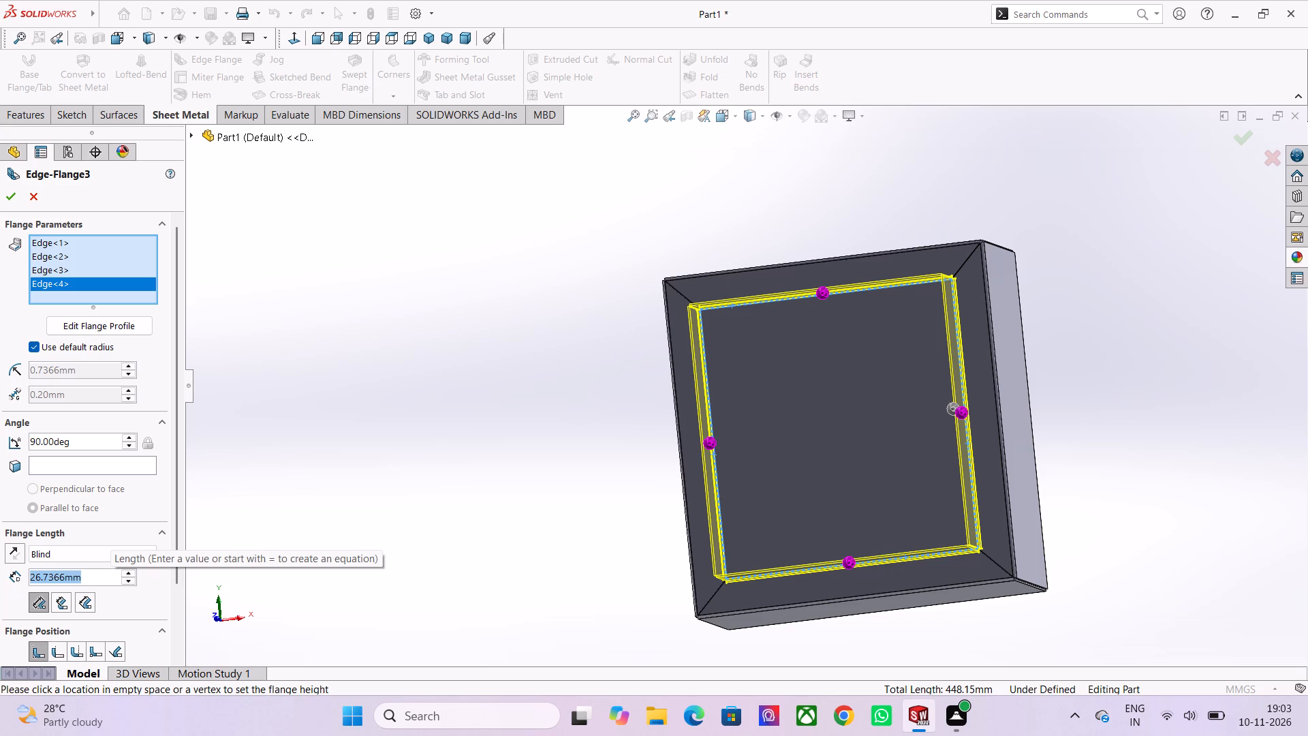
{"action": "key", "text": "8"}
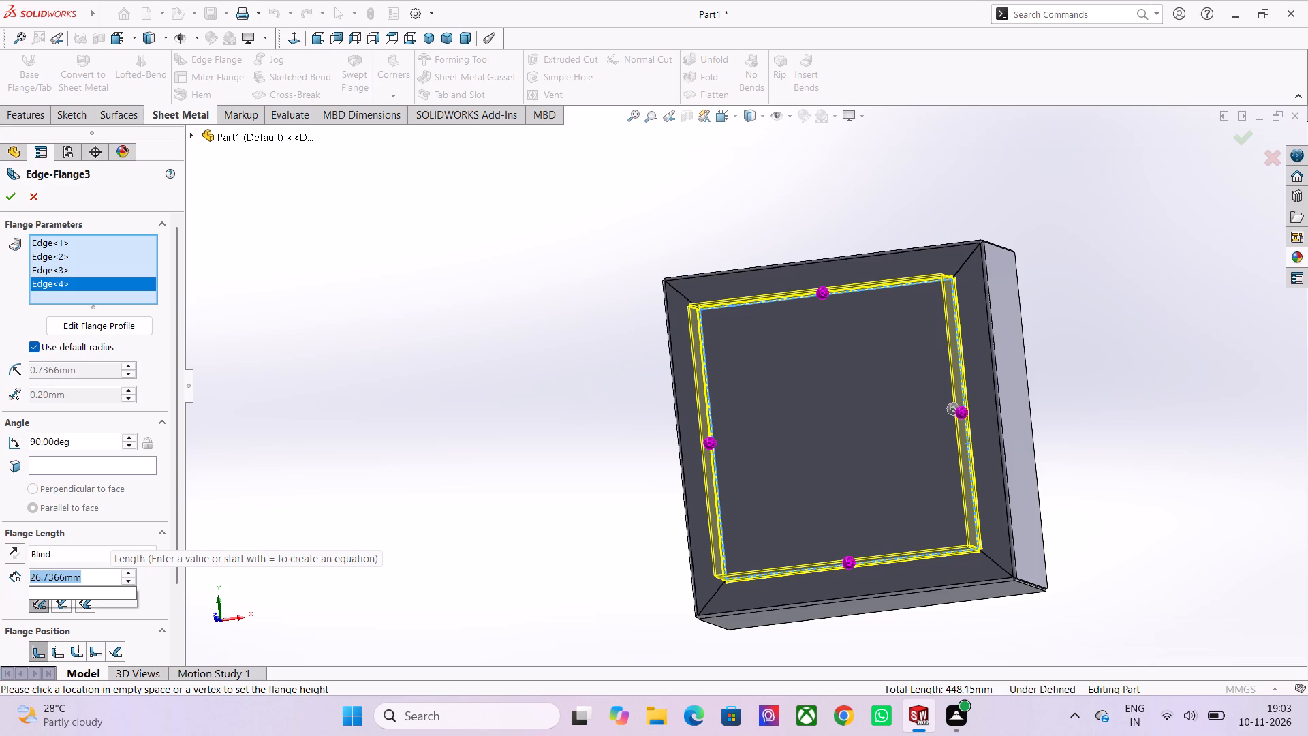
{"action": "key", "text": "Return"}
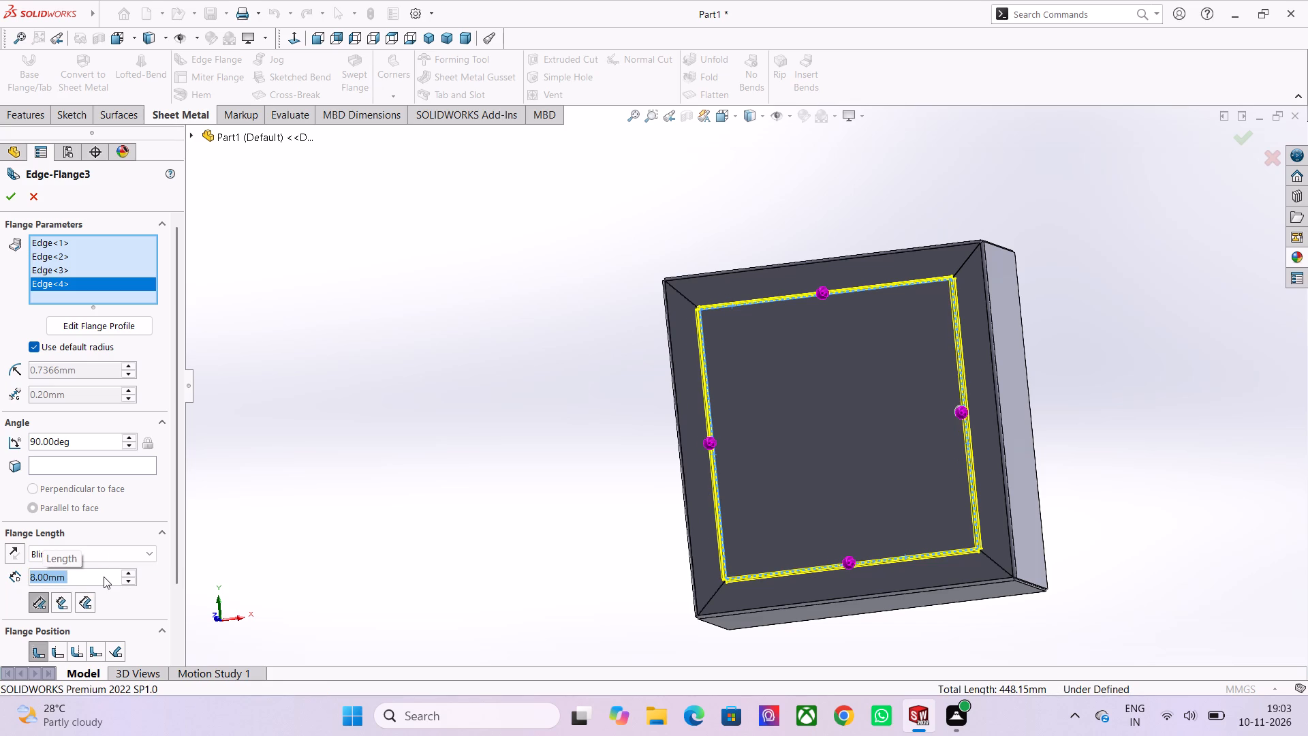
{"action": "scroll", "coordinate": [674, 307], "scroll_direction": "up", "scroll_amount": 3}
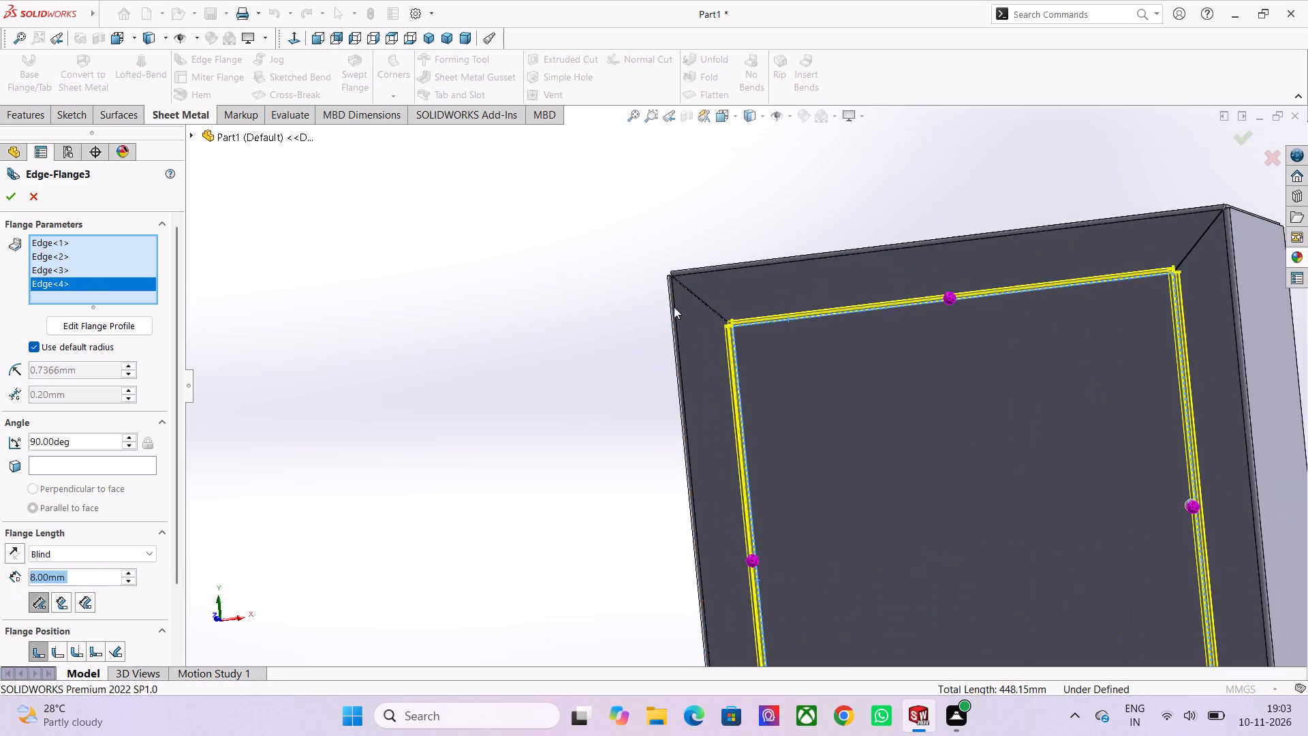
{"action": "scroll", "coordinate": [773, 334], "scroll_direction": "up", "scroll_amount": 15}
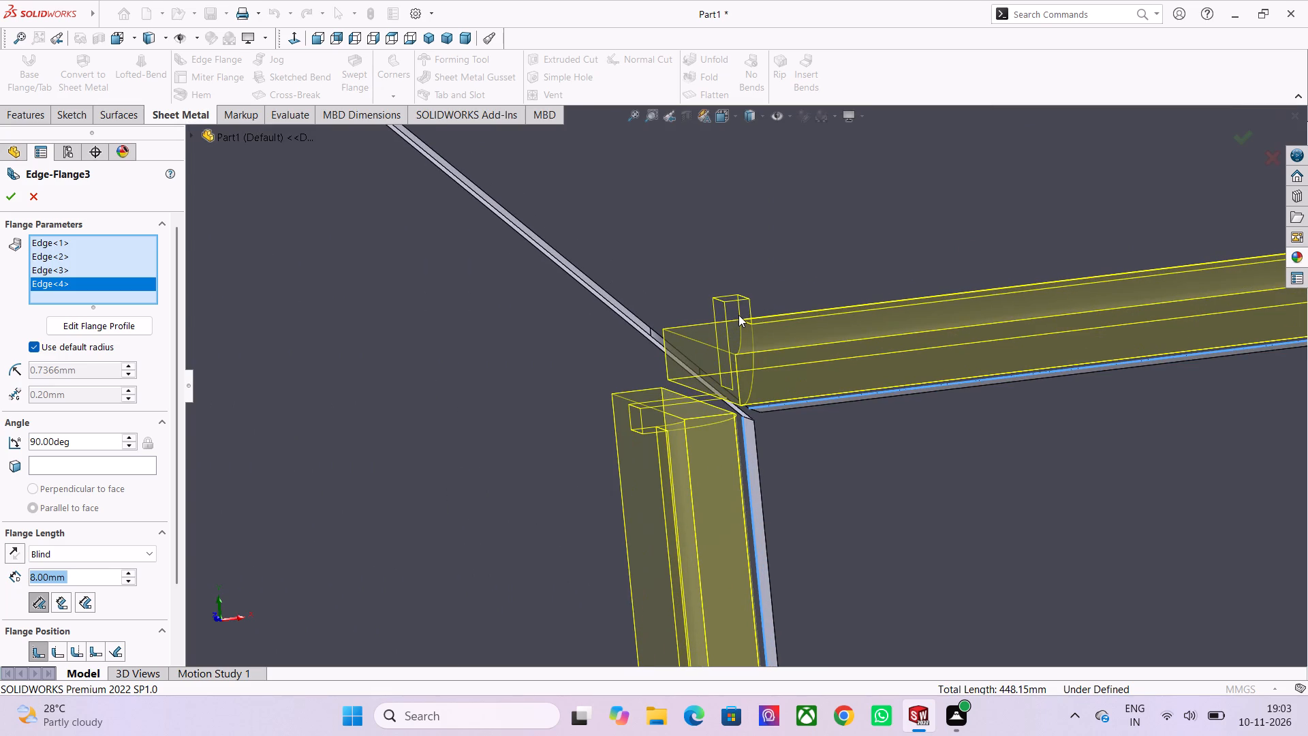
{"action": "left_click", "coordinate": [12, 194]}
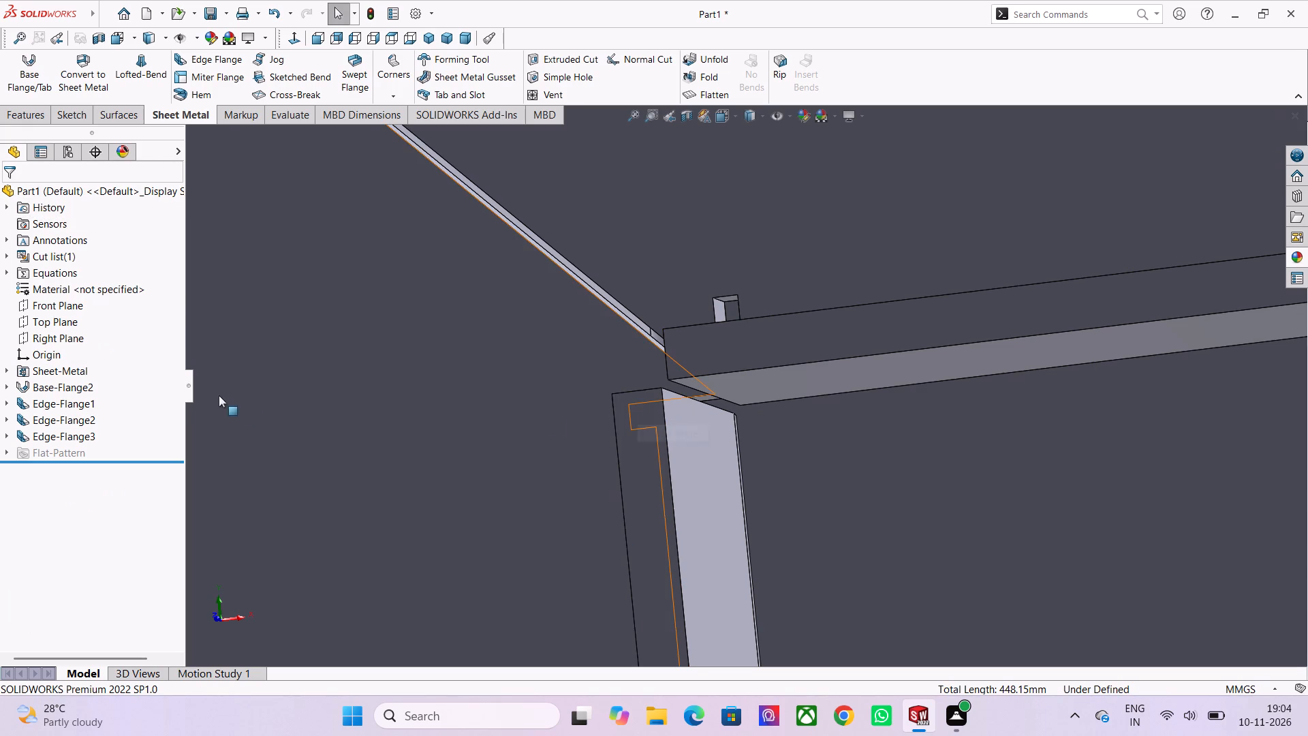
Edit the 8 mm edge flange around the opening to use a custom relief type of Tear.
{"action": "left_click", "coordinate": [94, 434]}
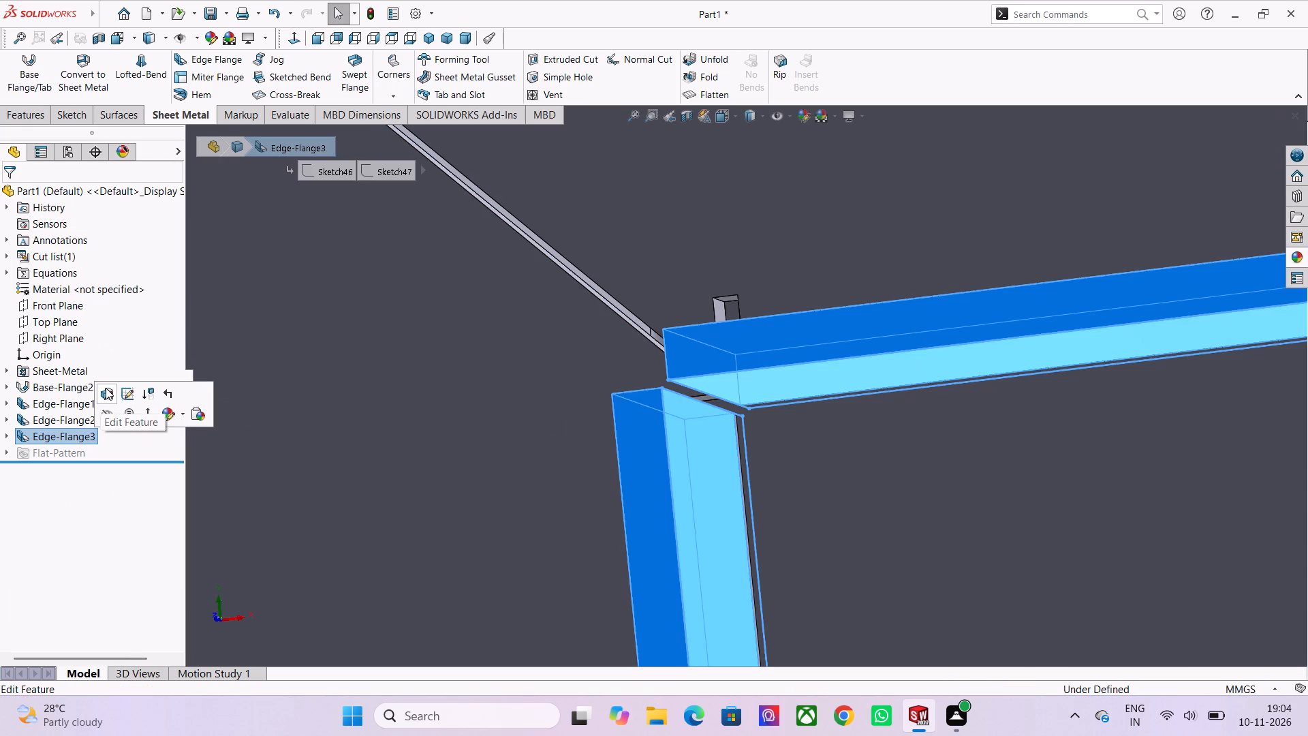
{"action": "left_click", "coordinate": [106, 388]}
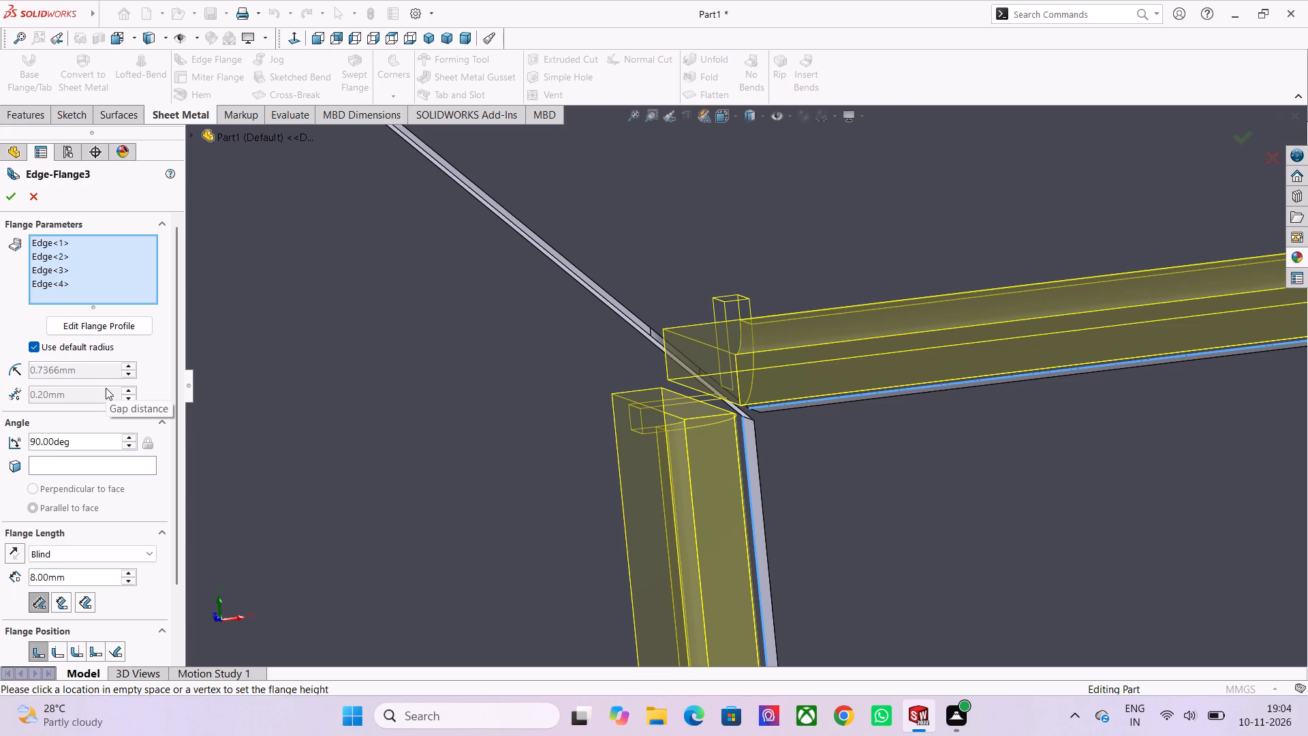
{"action": "scroll", "coordinate": [103, 386], "scroll_direction": "down", "scroll_amount": 1}
{"action": "scroll", "coordinate": [115, 458], "scroll_direction": "down", "scroll_amount": 2}
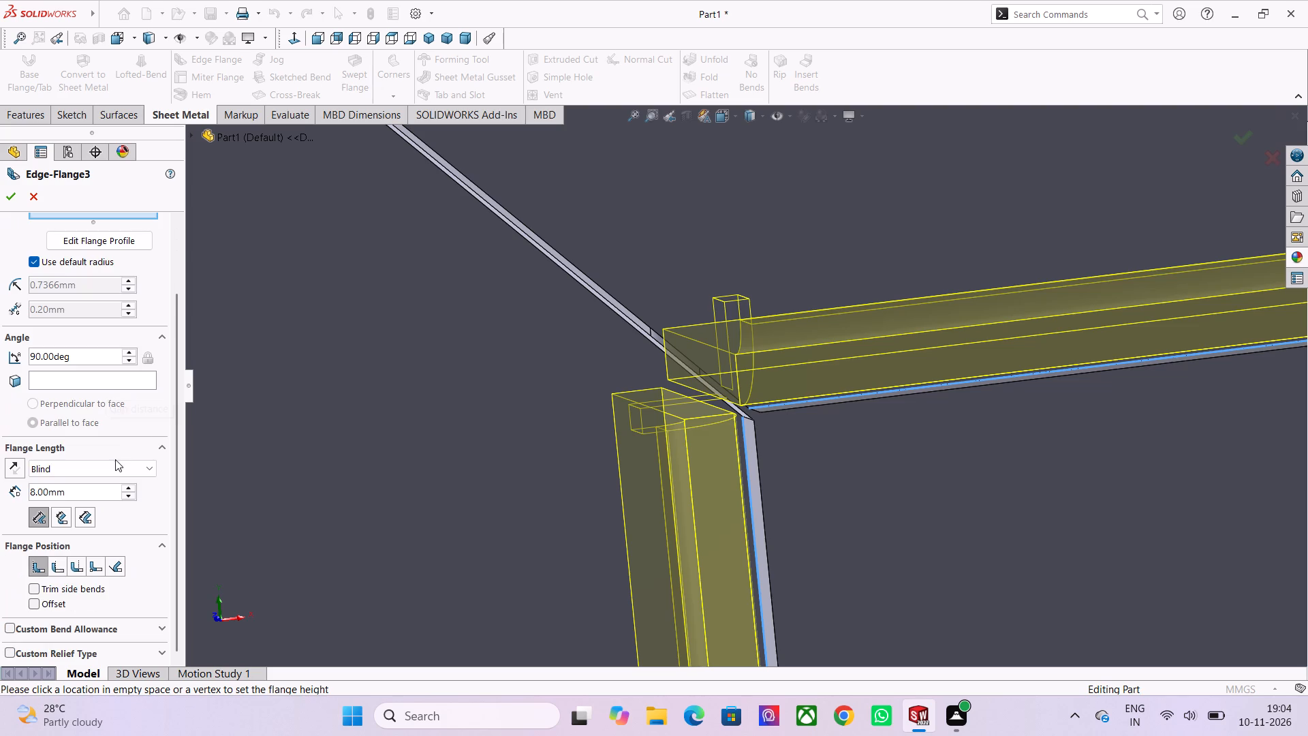
{"action": "left_click", "coordinate": [89, 651]}
{"action": "scroll", "coordinate": [133, 626], "scroll_direction": "down", "scroll_amount": 2}
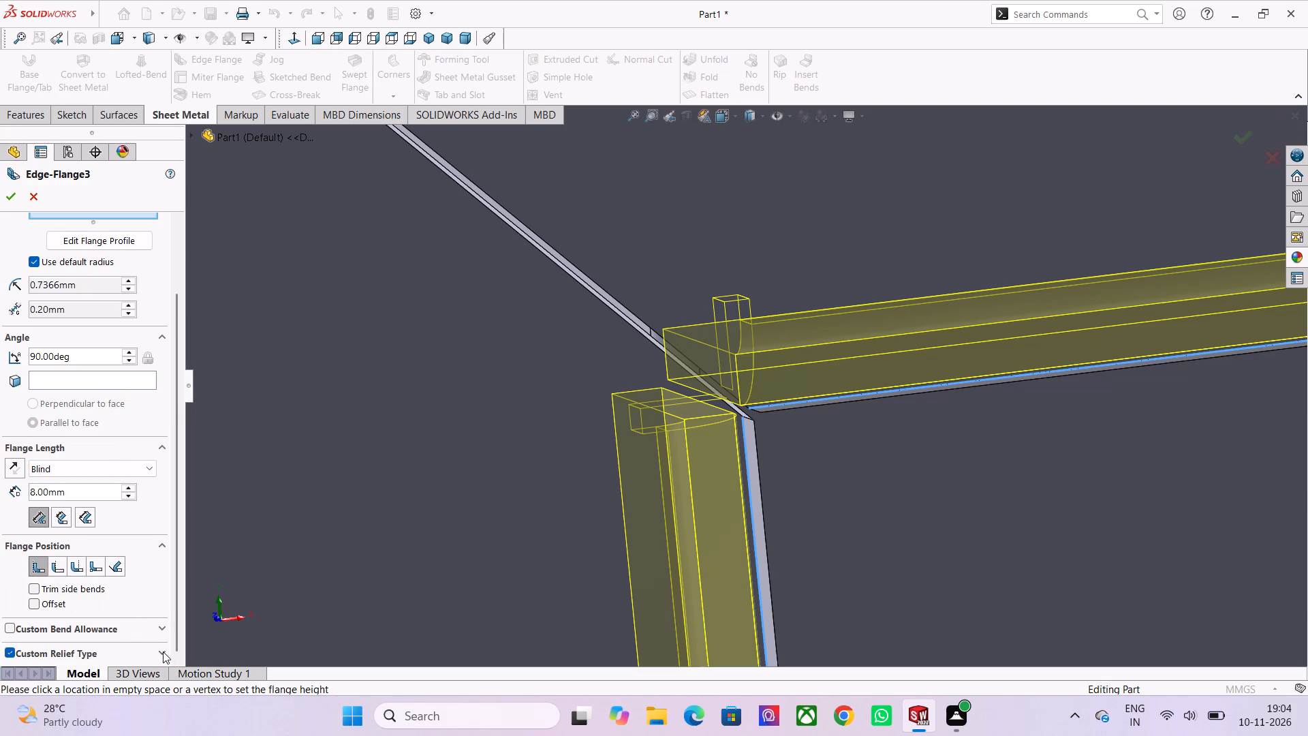
{"action": "left_click", "coordinate": [162, 651]}
{"action": "scroll", "coordinate": [150, 620], "scroll_direction": "down", "scroll_amount": 2}
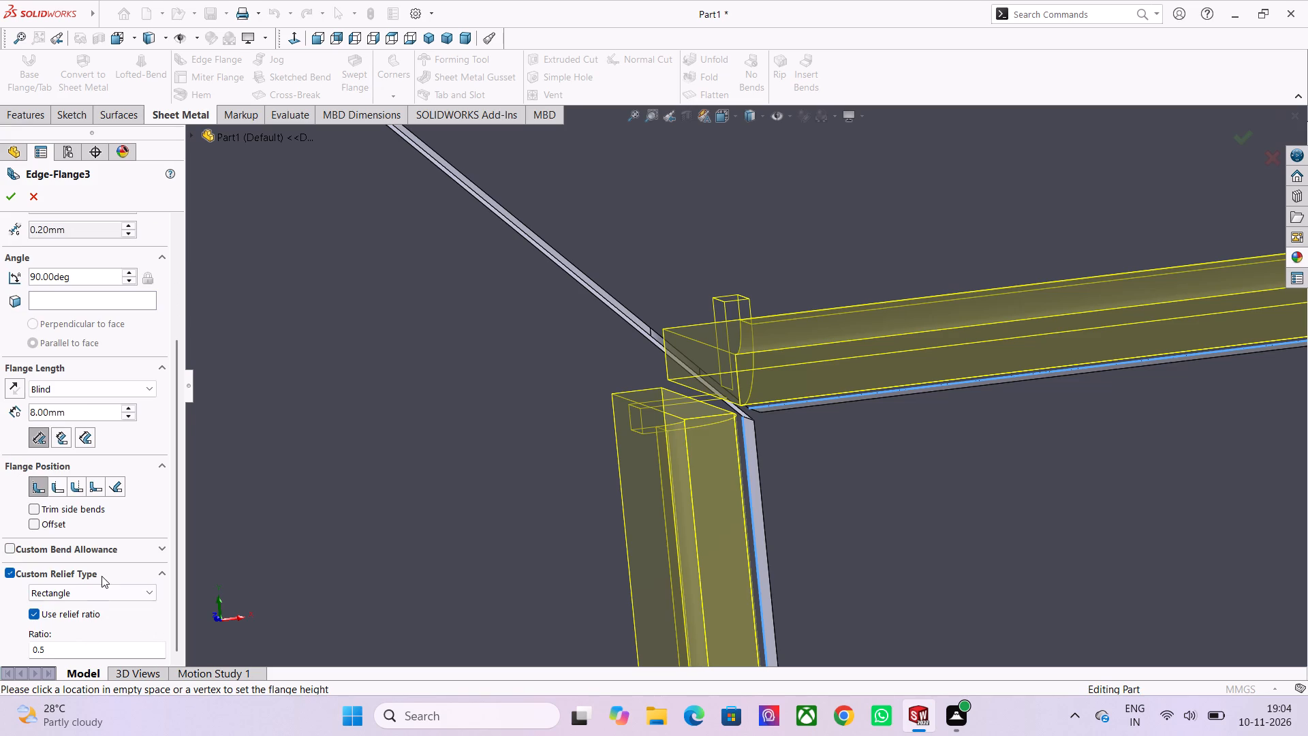
{"action": "scroll", "coordinate": [102, 576], "scroll_direction": "down", "scroll_amount": 2}
{"action": "left_click", "coordinate": [104, 594]}
{"action": "left_click", "coordinate": [89, 626]}
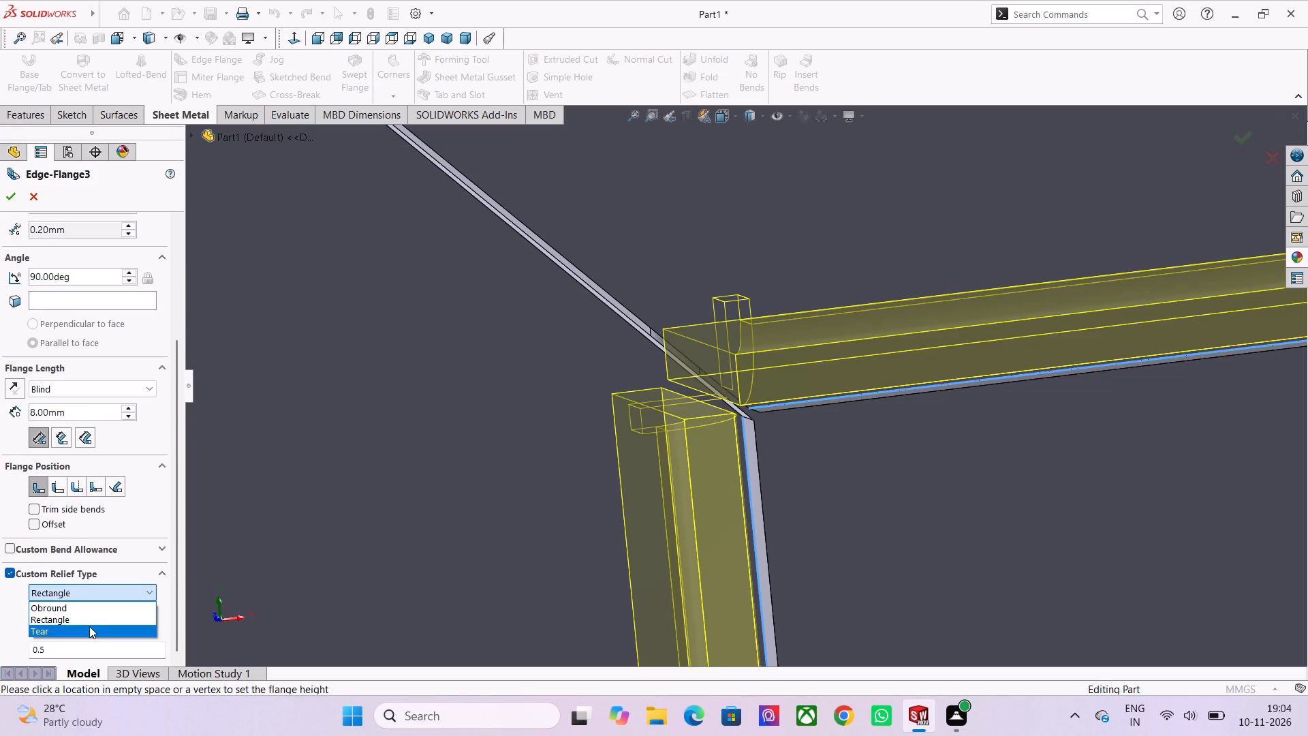
{"action": "left_click", "coordinate": [13, 198]}
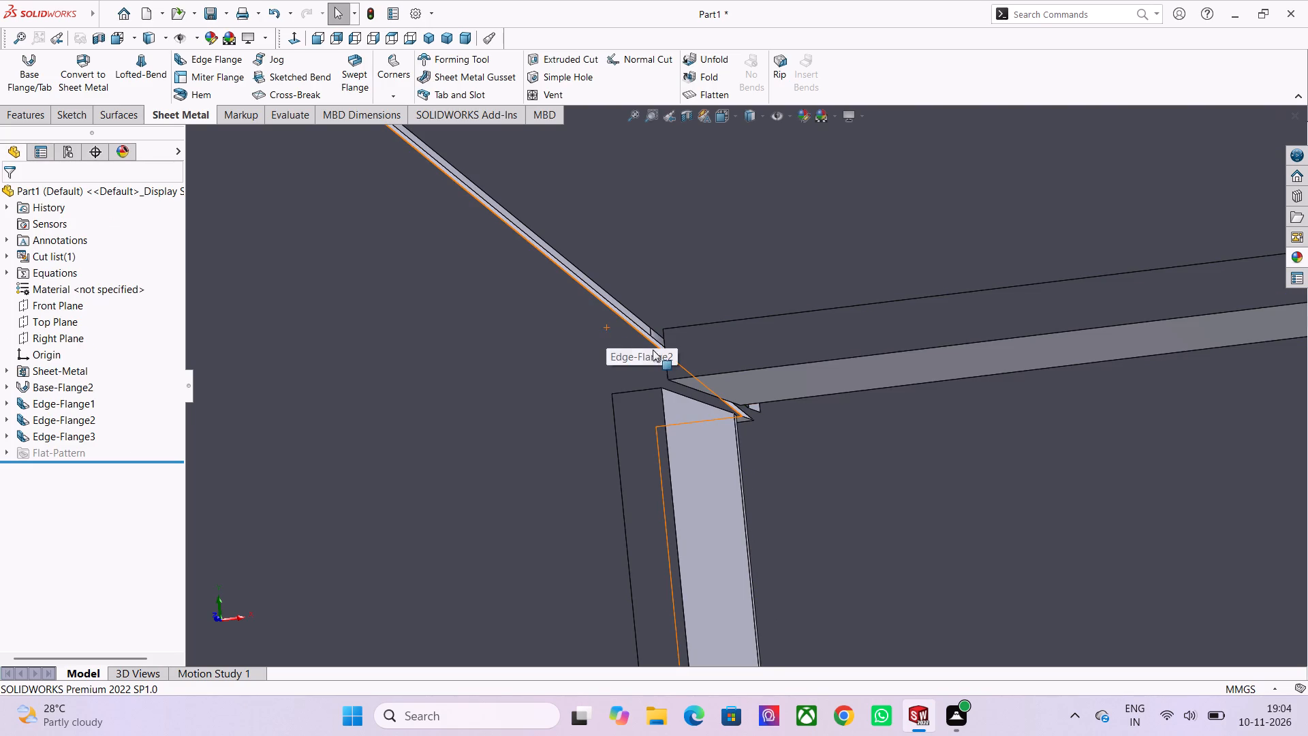
Examine the corner gaps and relief where the 8 mm opening flanges meet, from several angles around the box.
{"action": "scroll", "coordinate": [729, 375], "scroll_direction": "up", "scroll_amount": 3}
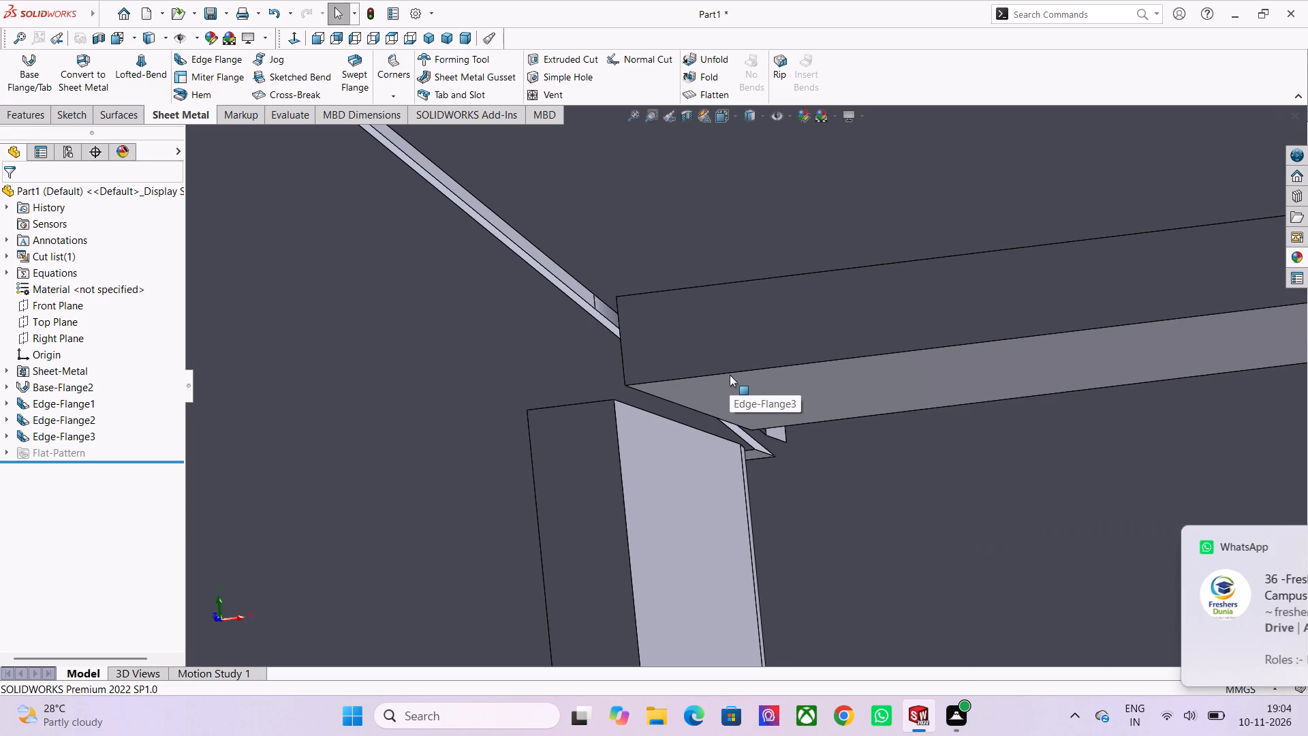
{"action": "scroll", "coordinate": [599, 380], "scroll_direction": "up", "scroll_amount": 3}
{"action": "scroll", "coordinate": [702, 383], "scroll_direction": "down", "scroll_amount": 5}
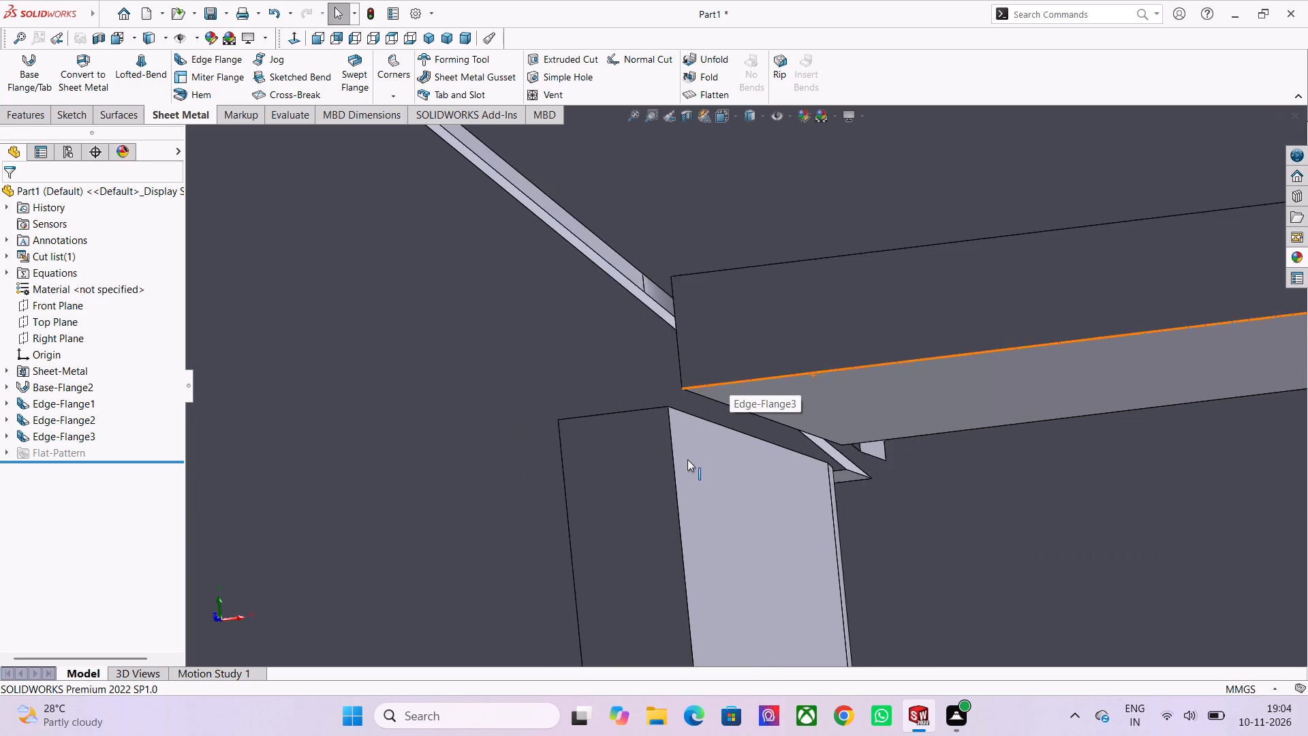
{"action": "scroll", "coordinate": [687, 459], "scroll_direction": "down", "scroll_amount": 17}
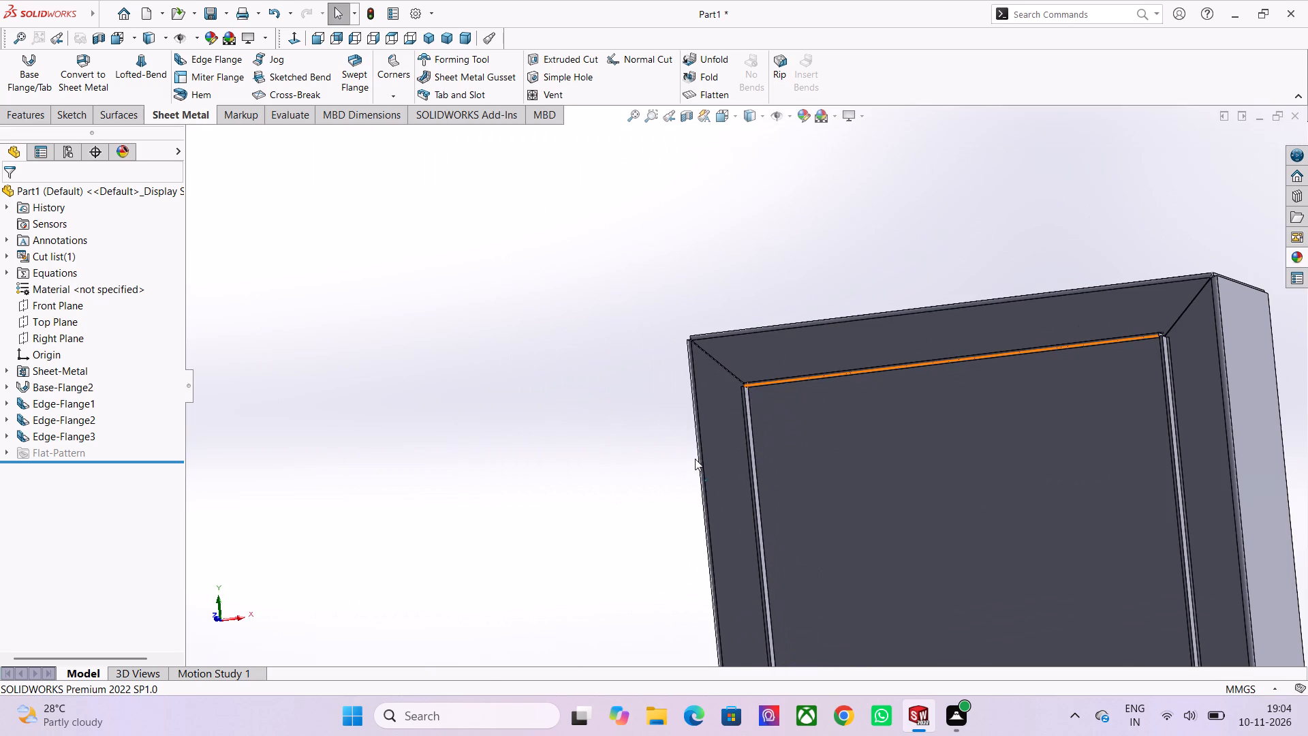
{"action": "scroll", "coordinate": [696, 458], "scroll_direction": "down", "scroll_amount": 5}
{"action": "middle_click_drag", "start_coordinate": [732, 469], "coordinate": [794, 360]}
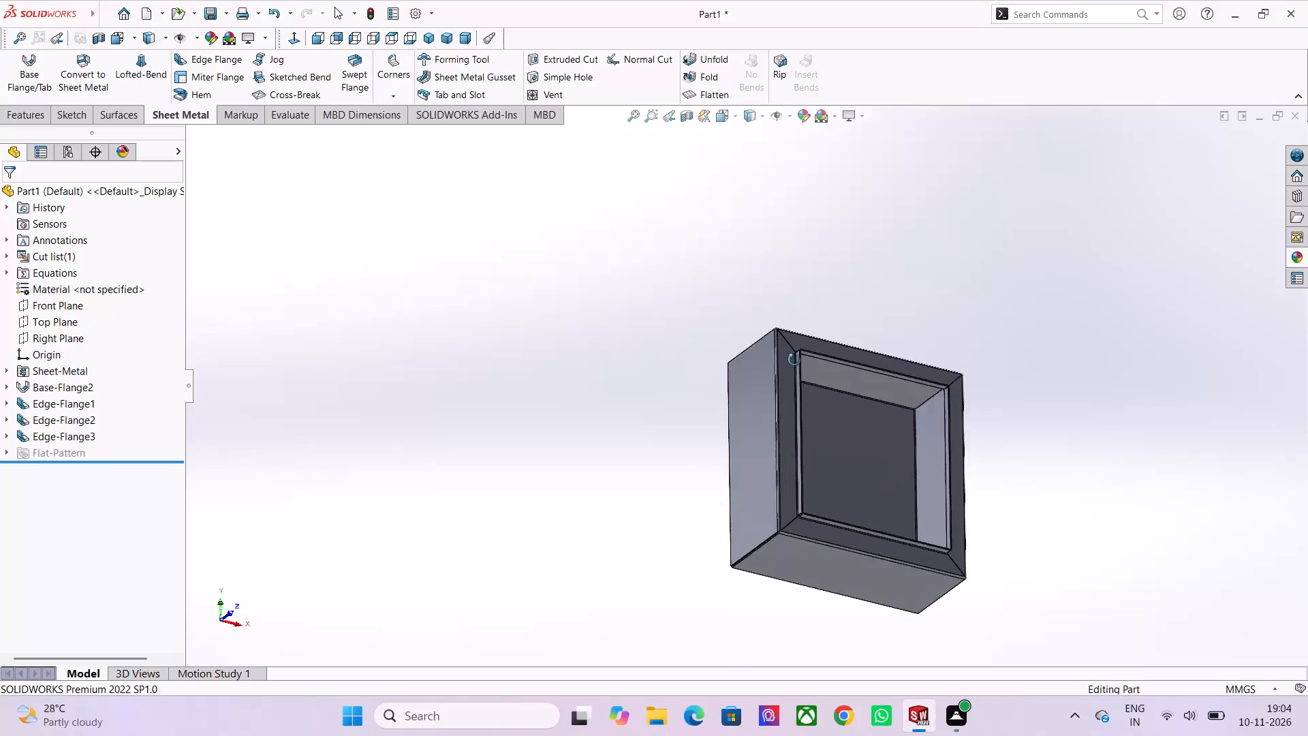
{"action": "middle_click_drag", "start_coordinate": [794, 360], "coordinate": [832, 568]}
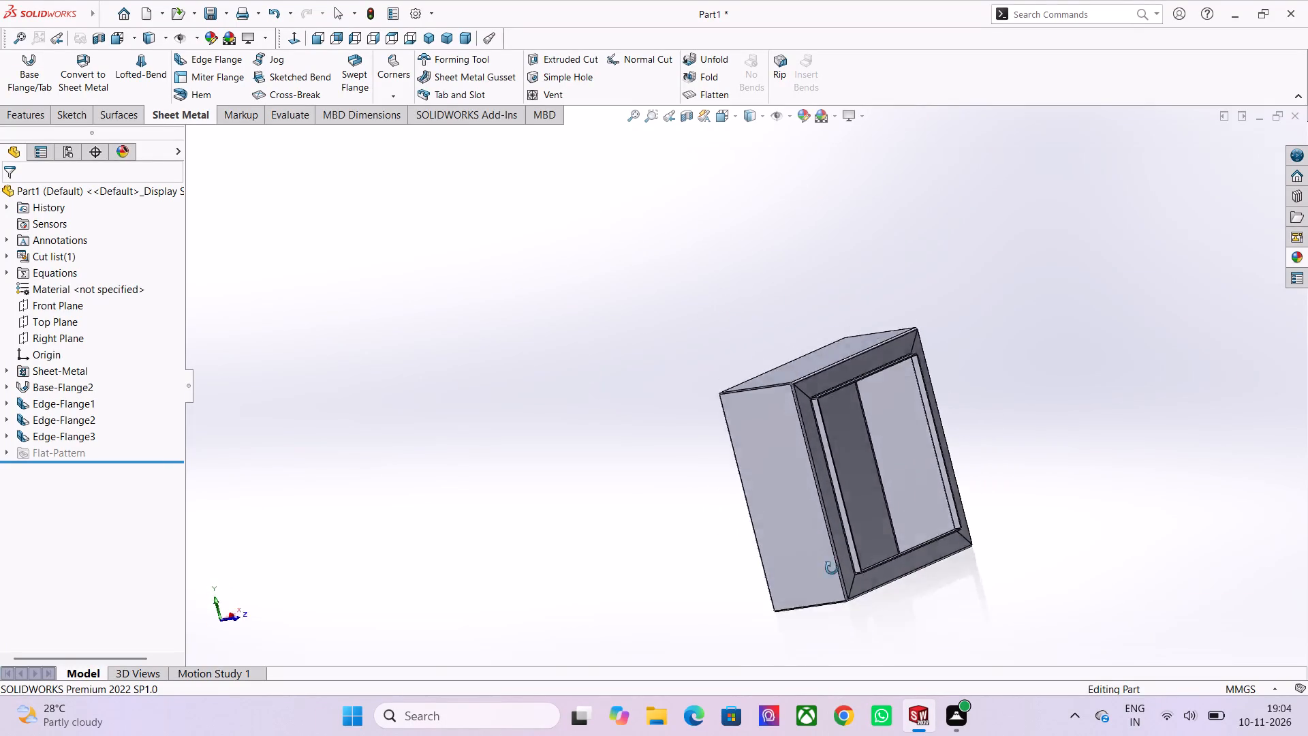
{"action": "middle_click_drag", "start_coordinate": [832, 568], "coordinate": [817, 491]}
{"action": "scroll", "coordinate": [880, 385], "scroll_direction": "up", "scroll_amount": 6}
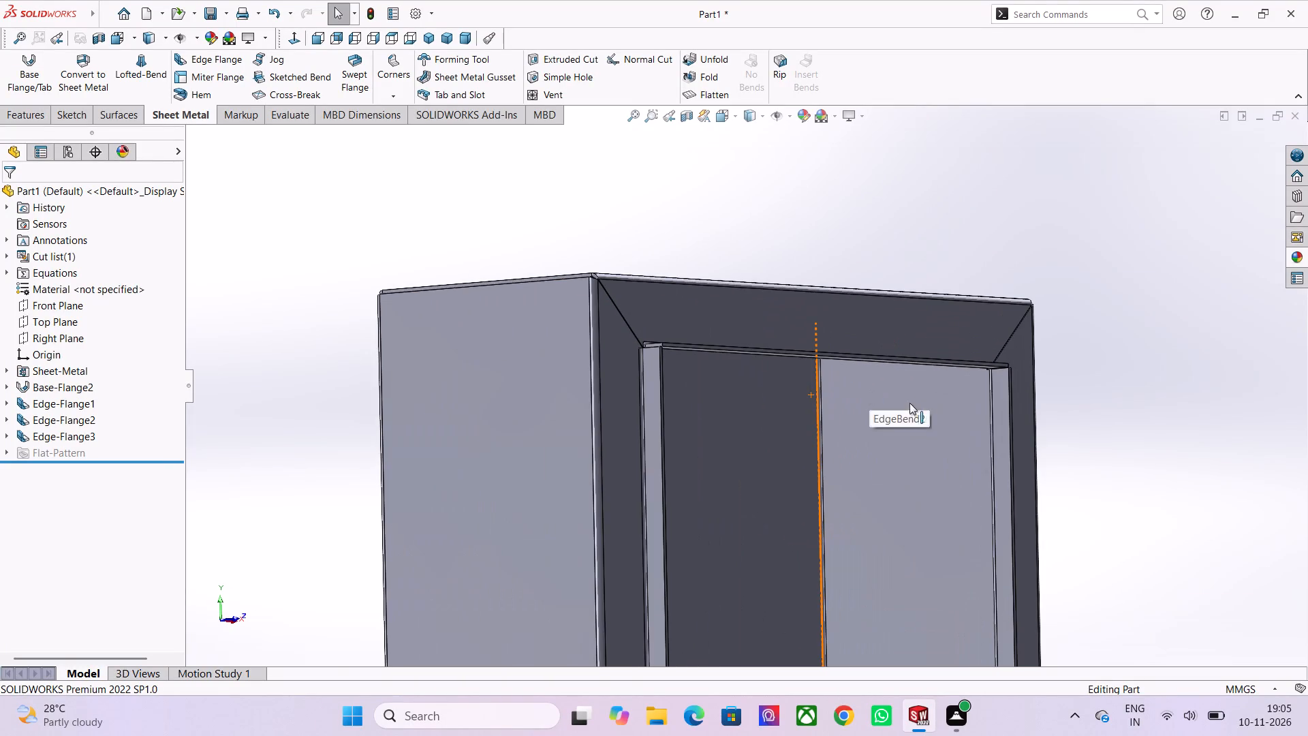
{"action": "scroll", "coordinate": [623, 359], "scroll_direction": "up", "scroll_amount": 9}
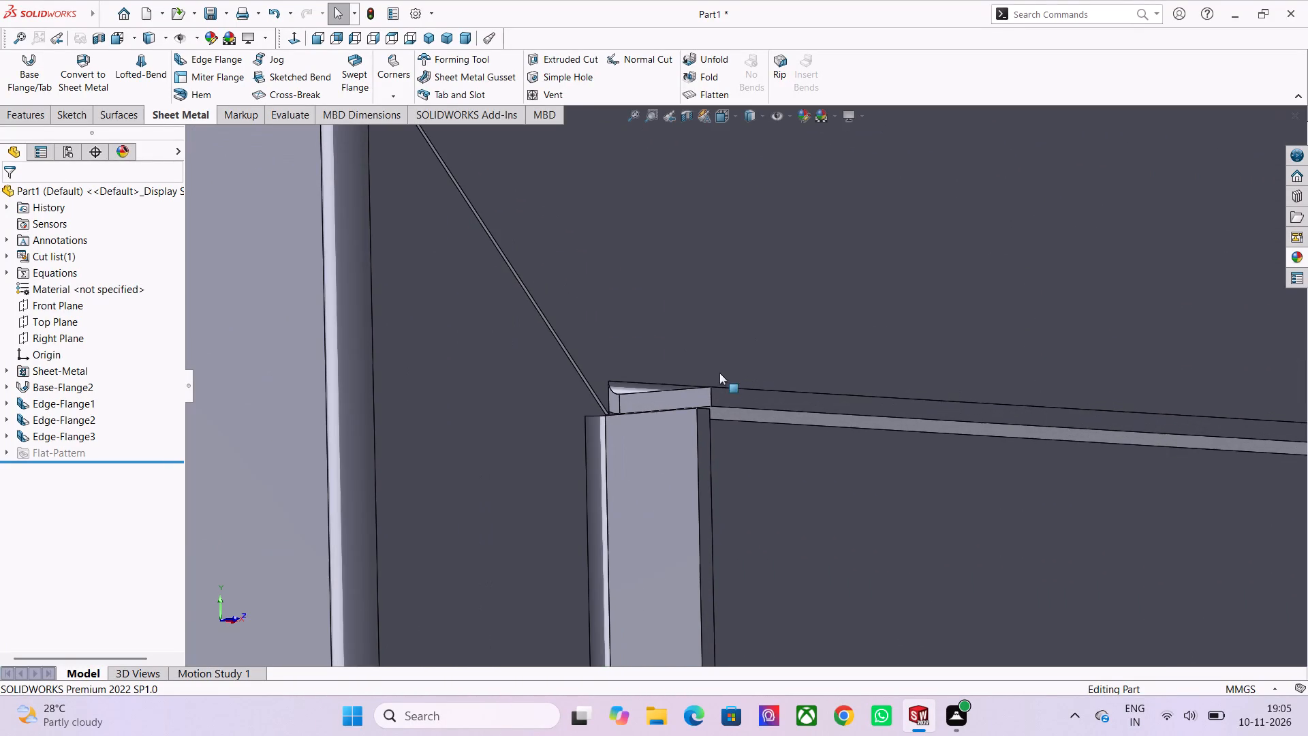
{"action": "middle_click_drag", "start_coordinate": [759, 472], "coordinate": [730, 509]}
{"action": "scroll", "coordinate": [730, 509], "scroll_direction": "down", "scroll_amount": 3}
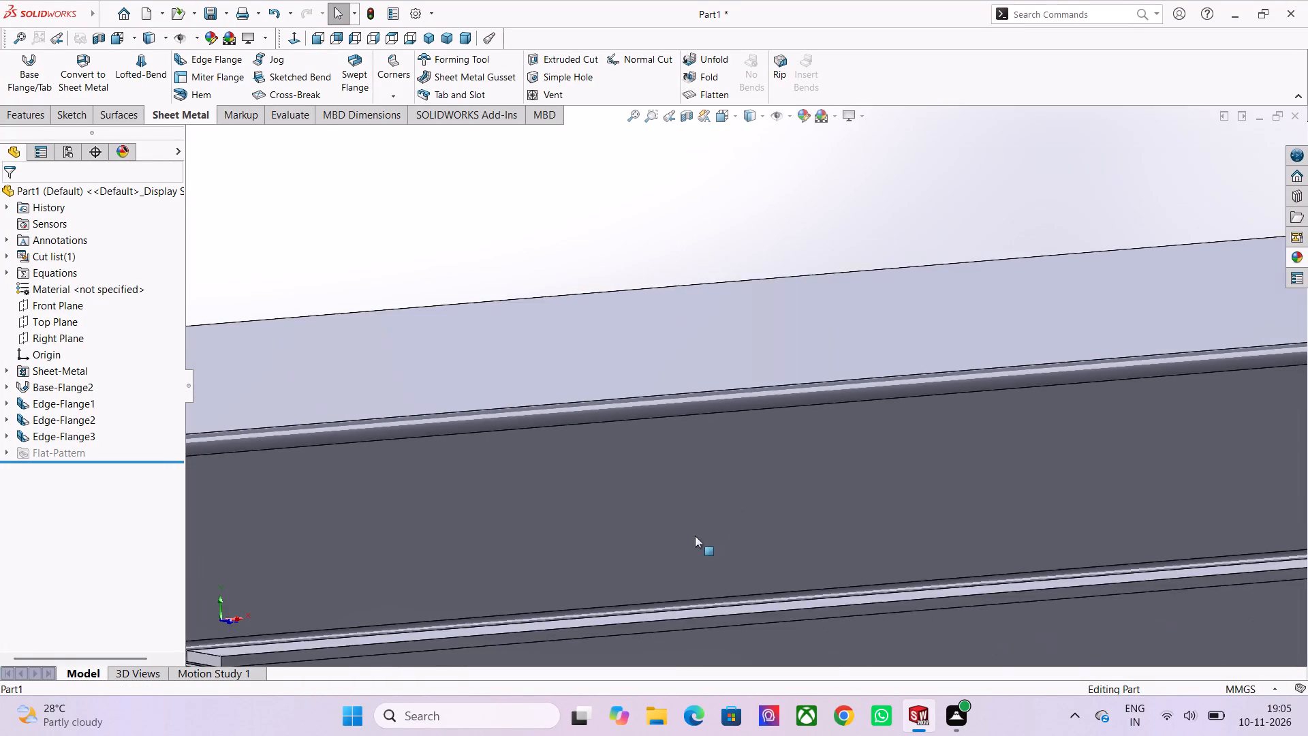
{"action": "scroll", "coordinate": [695, 536], "scroll_direction": "down", "scroll_amount": 2}
{"action": "middle_click_drag", "start_coordinate": [406, 564], "coordinate": [441, 564]}
{"action": "scroll", "coordinate": [423, 579], "scroll_direction": "up", "scroll_amount": 6}
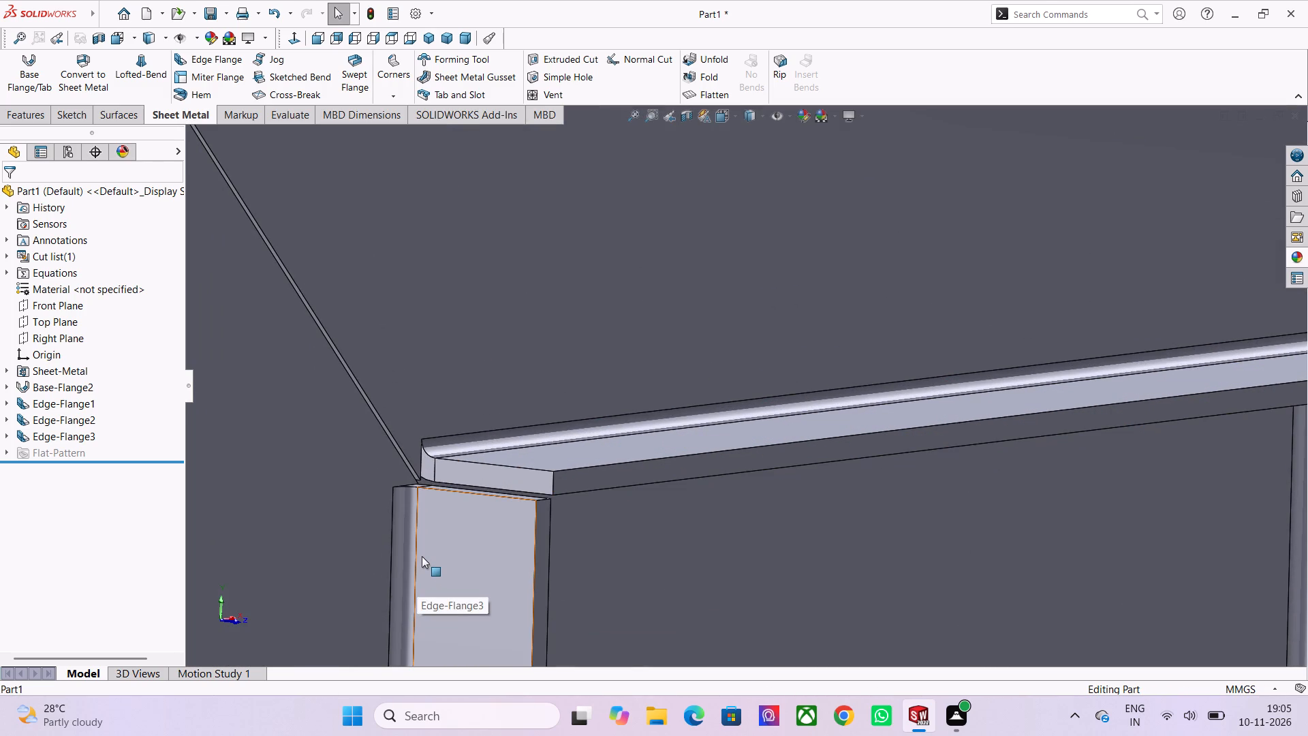
{"action": "scroll", "coordinate": [657, 607], "scroll_direction": "down", "scroll_amount": 1}
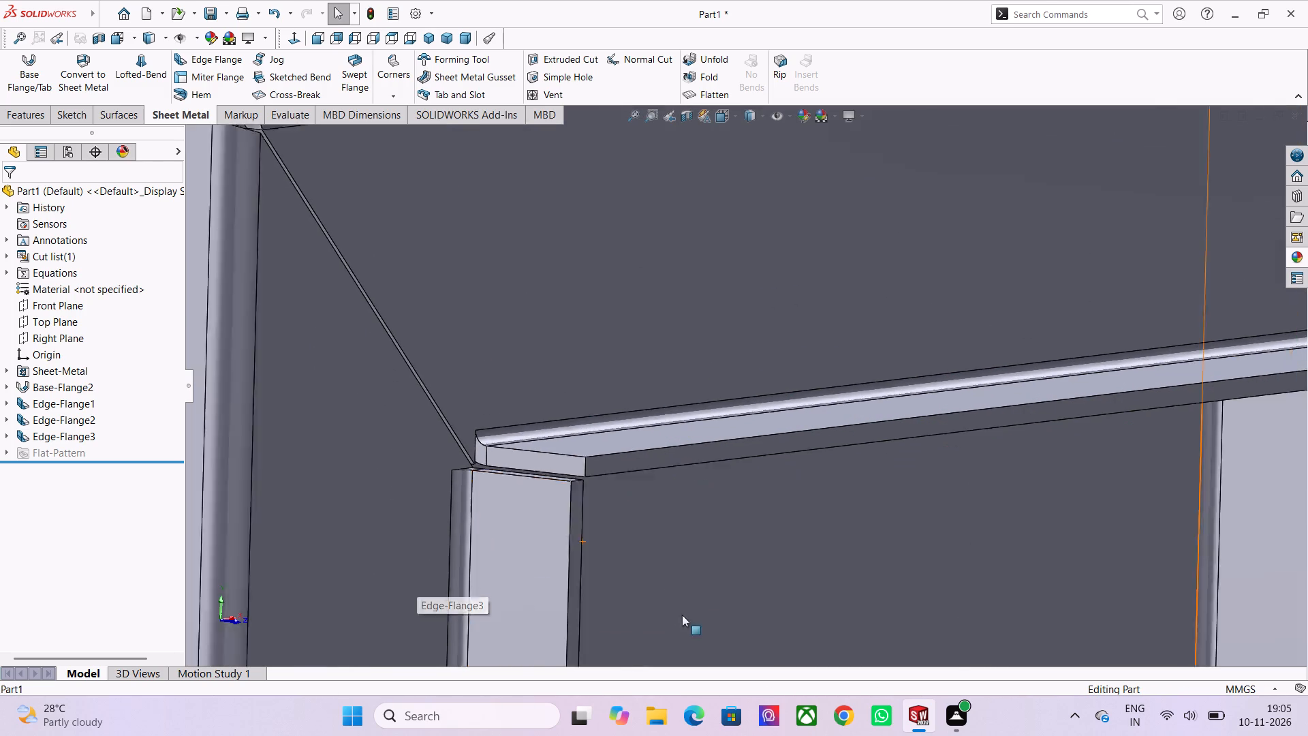
{"action": "scroll", "coordinate": [682, 615], "scroll_direction": "down", "scroll_amount": 5}
{"action": "scroll", "coordinate": [829, 310], "scroll_direction": "down", "scroll_amount": 9}
{"action": "middle_click_drag", "start_coordinate": [866, 378], "coordinate": [828, 378]}
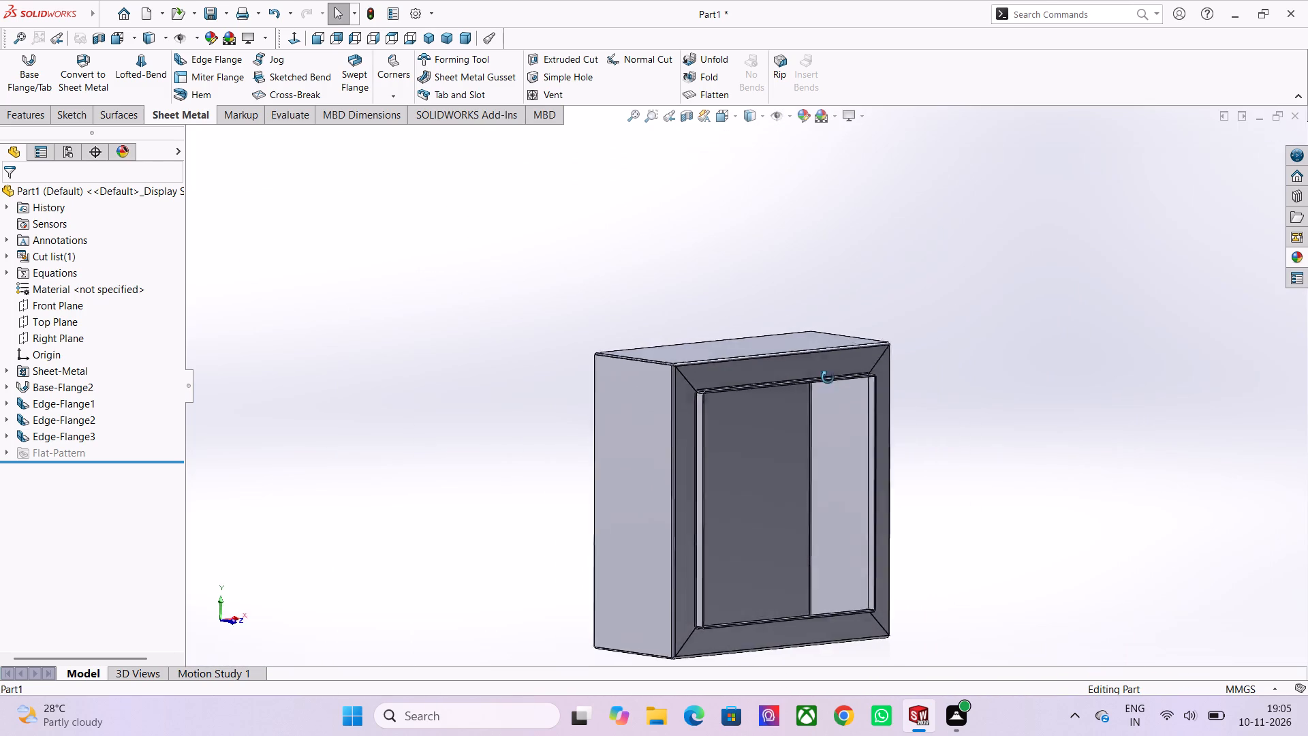
{"action": "middle_click_drag", "start_coordinate": [828, 378], "coordinate": [710, 410]}
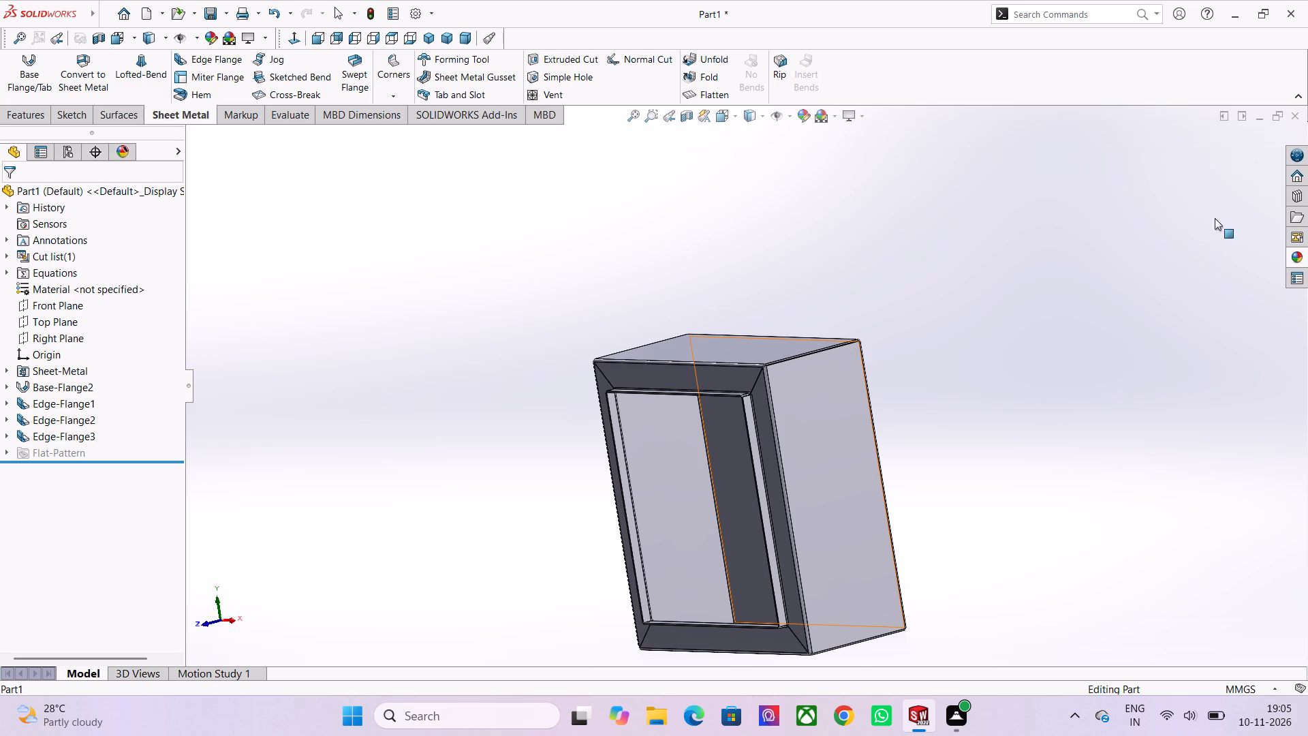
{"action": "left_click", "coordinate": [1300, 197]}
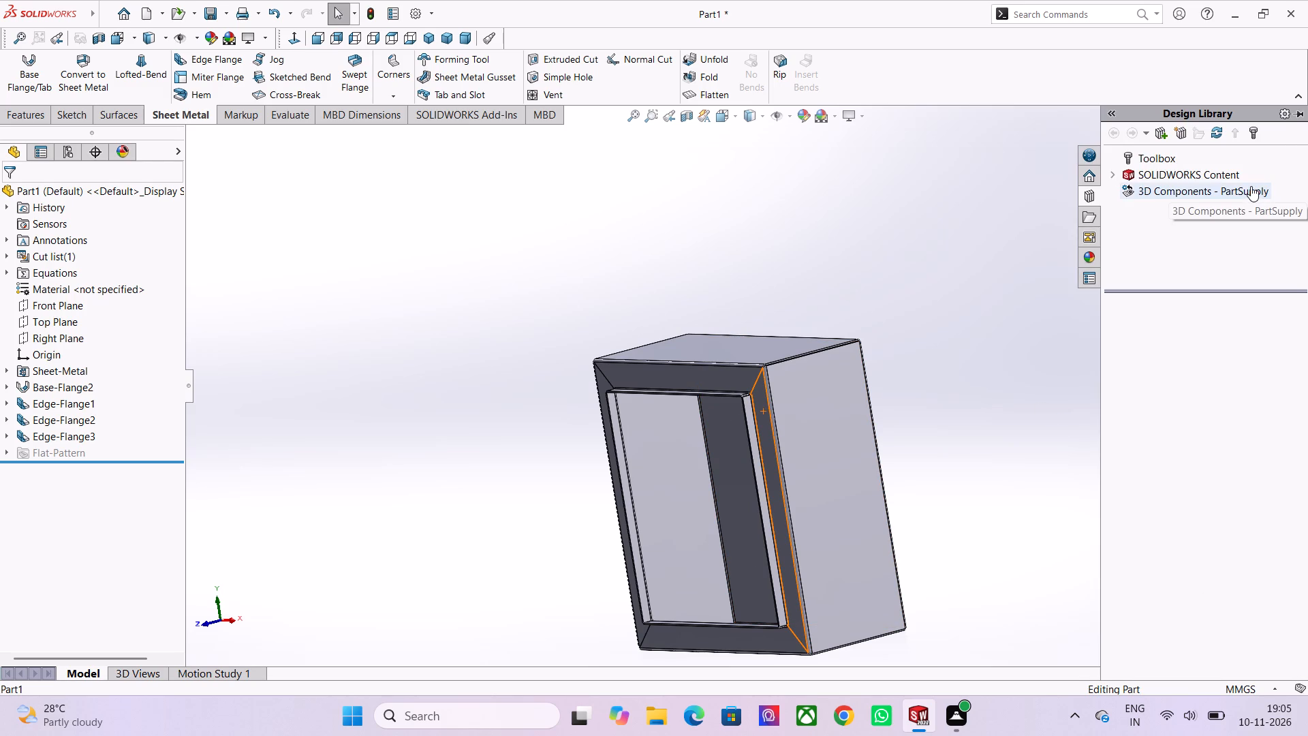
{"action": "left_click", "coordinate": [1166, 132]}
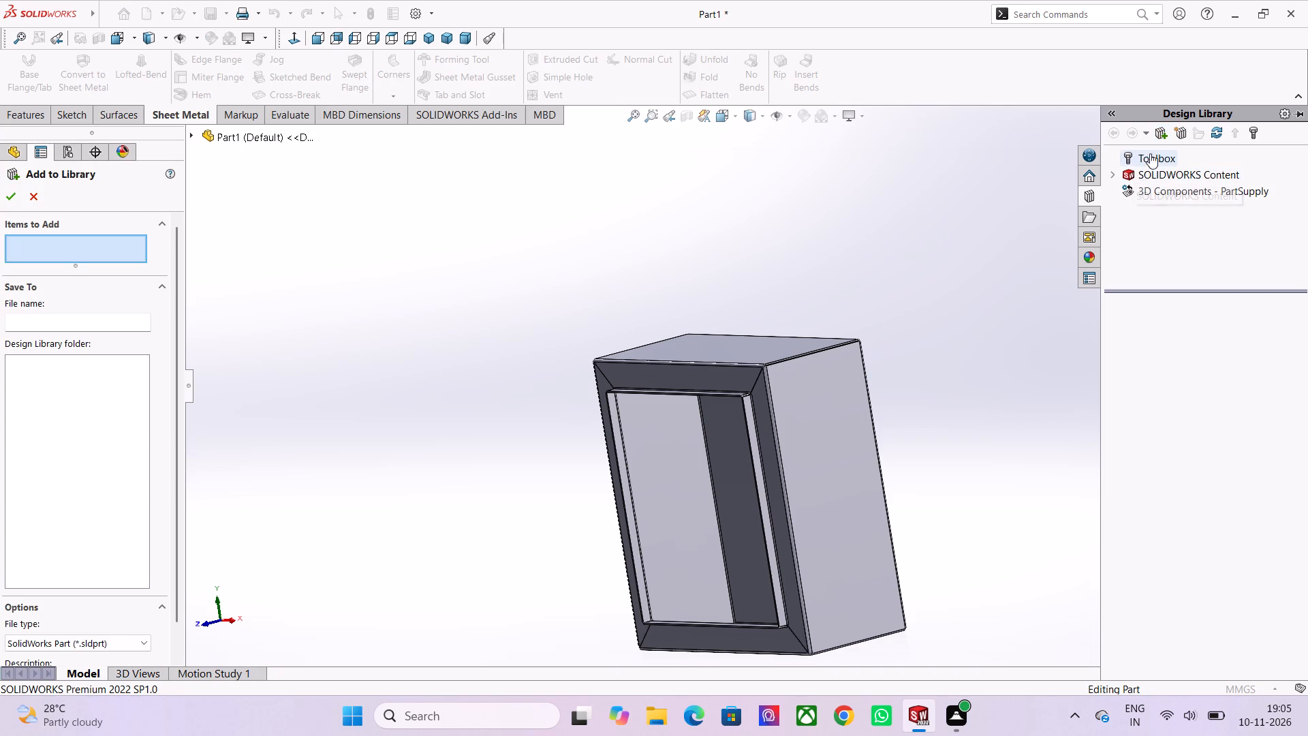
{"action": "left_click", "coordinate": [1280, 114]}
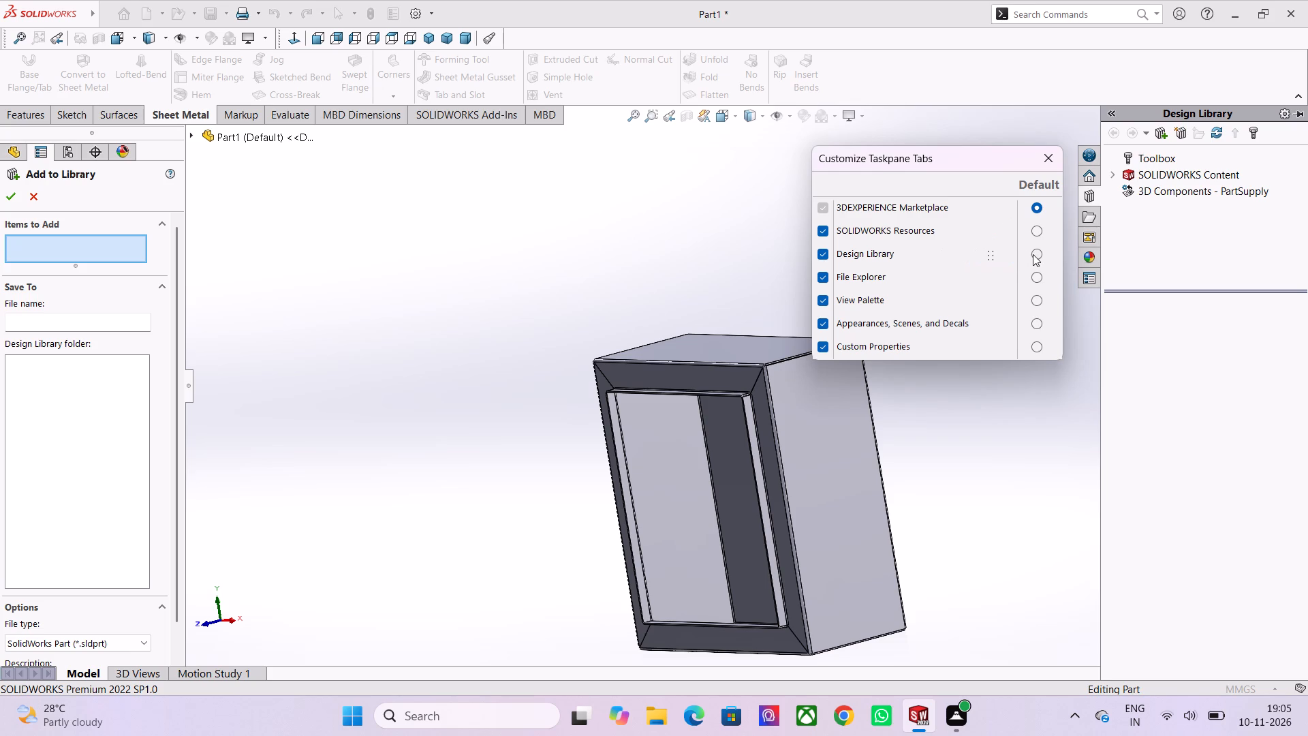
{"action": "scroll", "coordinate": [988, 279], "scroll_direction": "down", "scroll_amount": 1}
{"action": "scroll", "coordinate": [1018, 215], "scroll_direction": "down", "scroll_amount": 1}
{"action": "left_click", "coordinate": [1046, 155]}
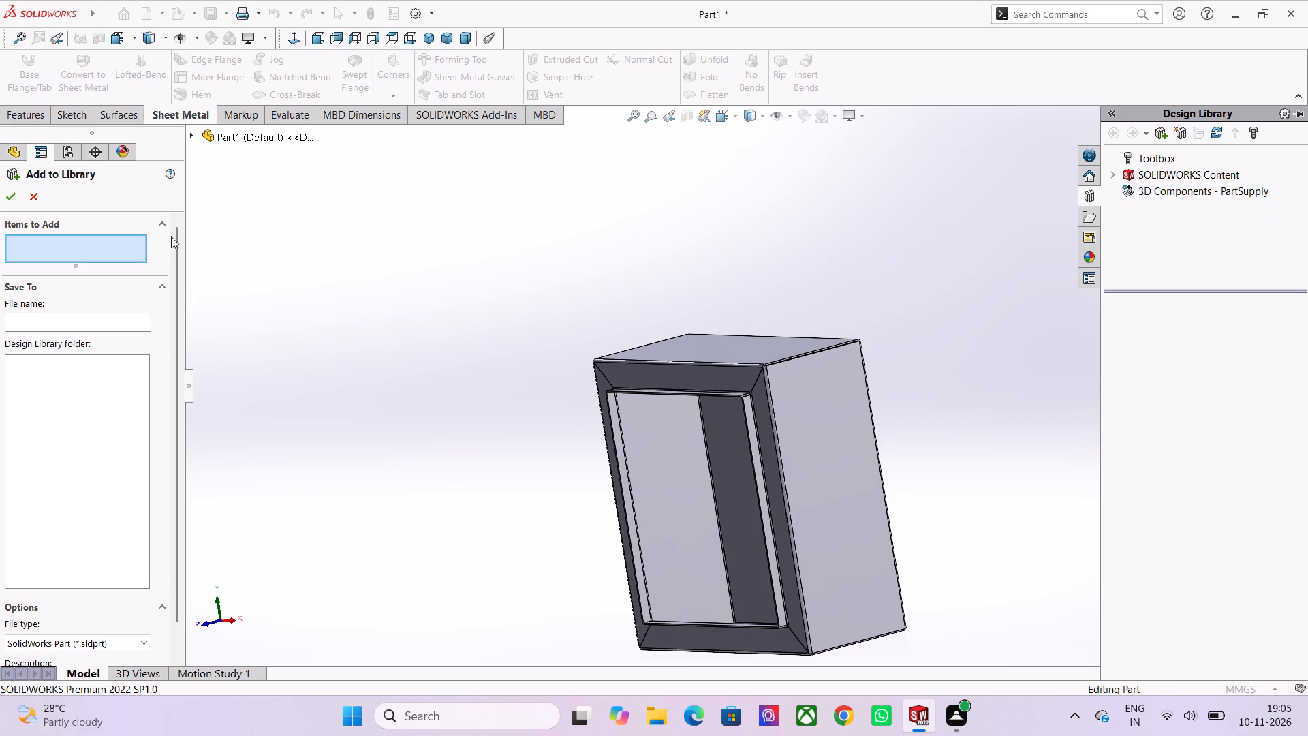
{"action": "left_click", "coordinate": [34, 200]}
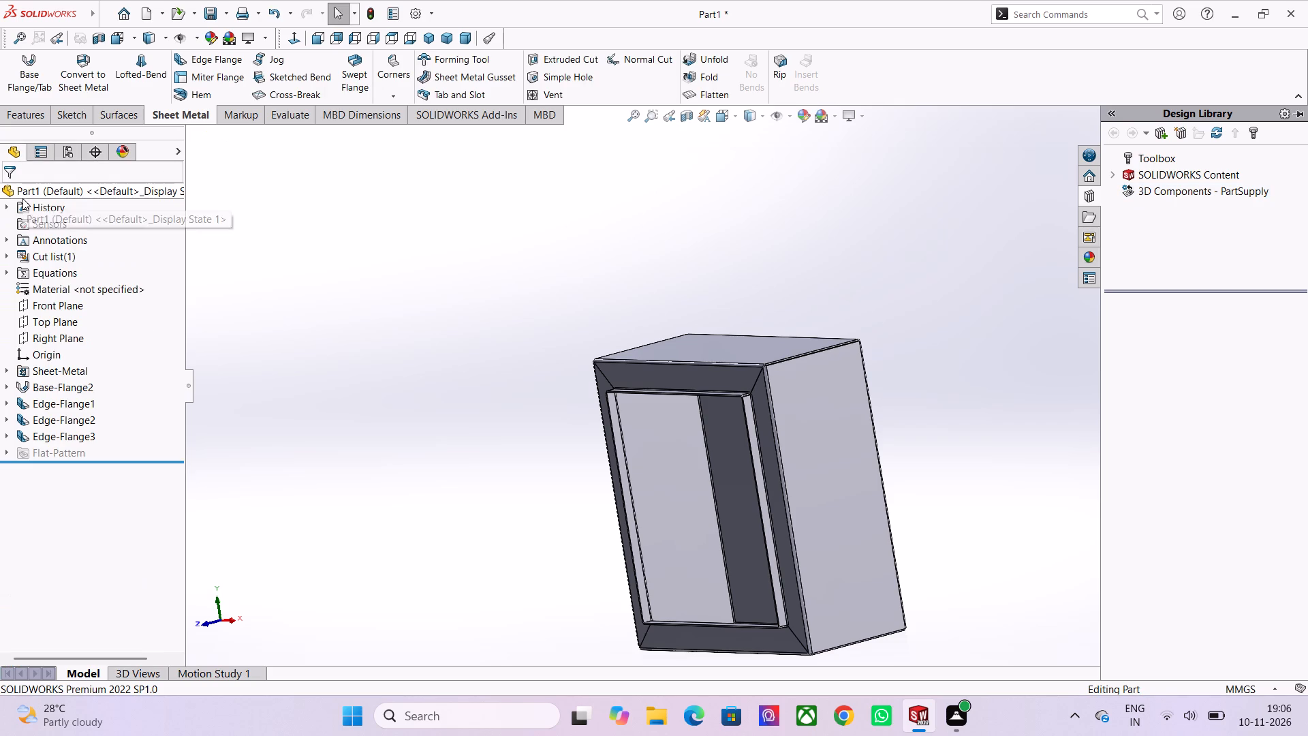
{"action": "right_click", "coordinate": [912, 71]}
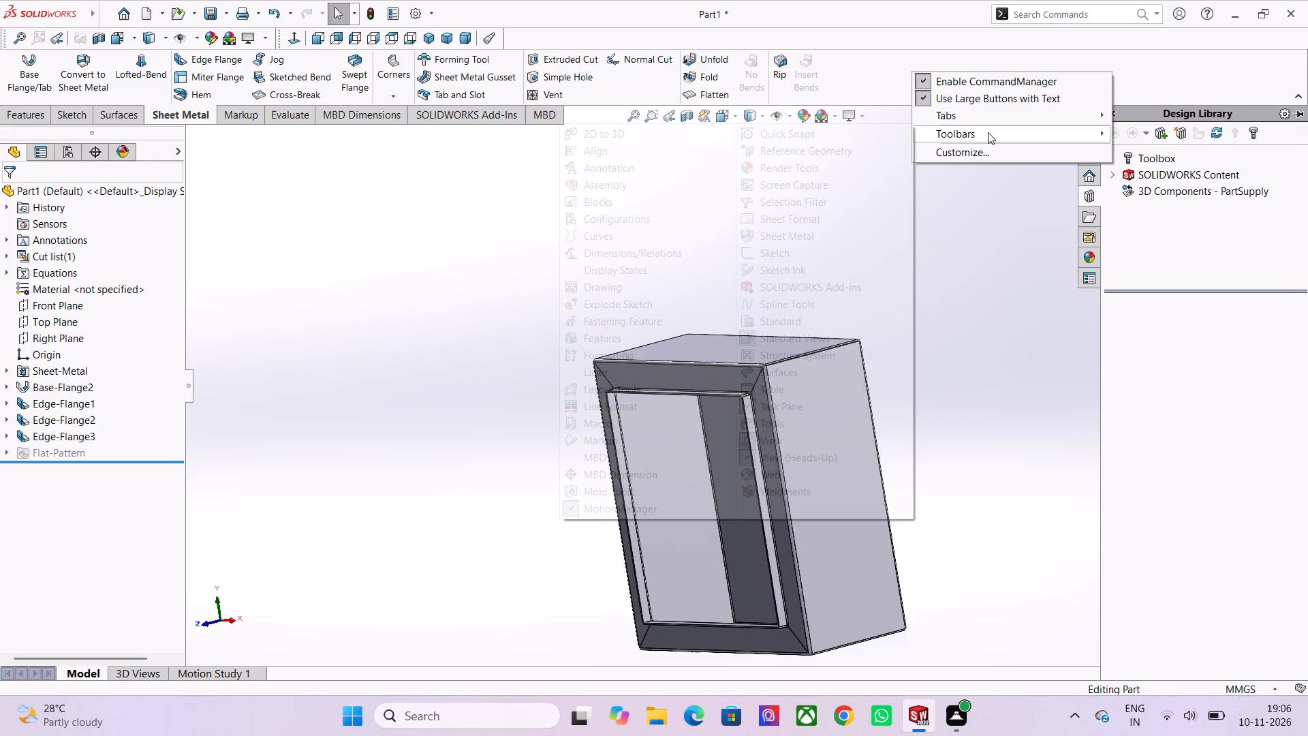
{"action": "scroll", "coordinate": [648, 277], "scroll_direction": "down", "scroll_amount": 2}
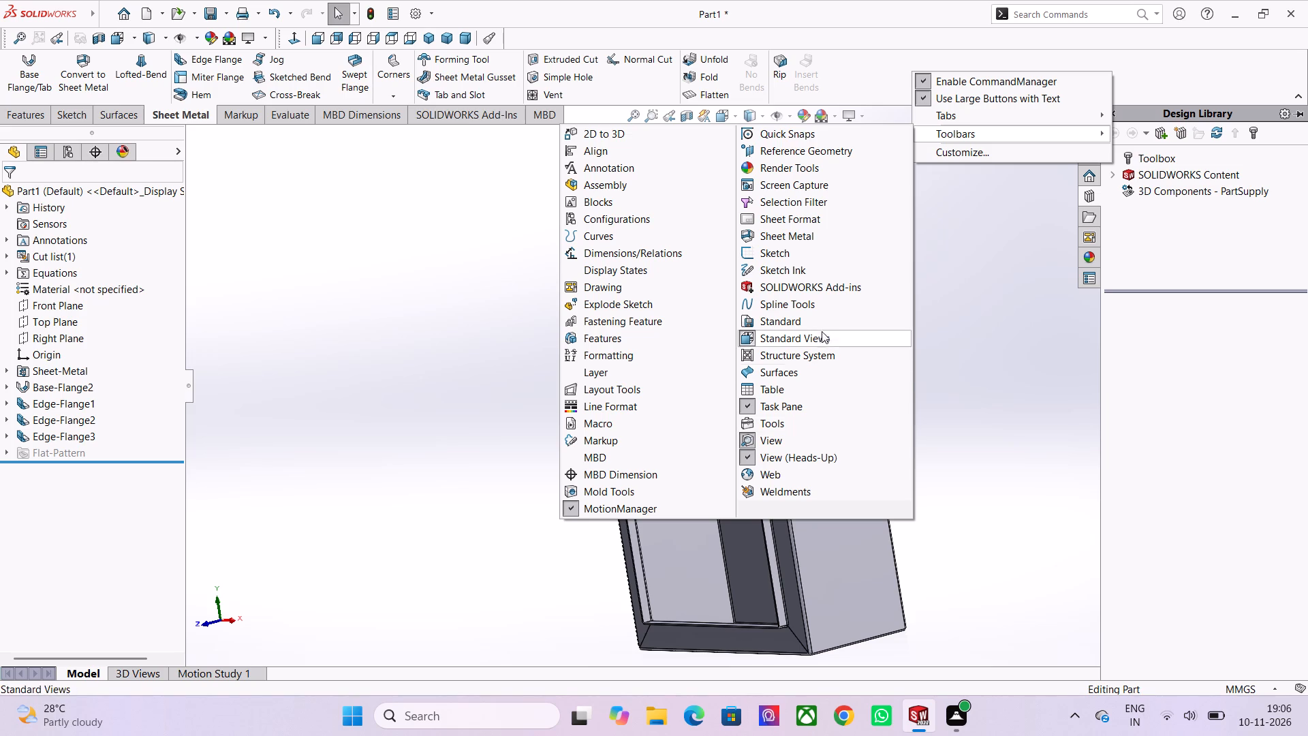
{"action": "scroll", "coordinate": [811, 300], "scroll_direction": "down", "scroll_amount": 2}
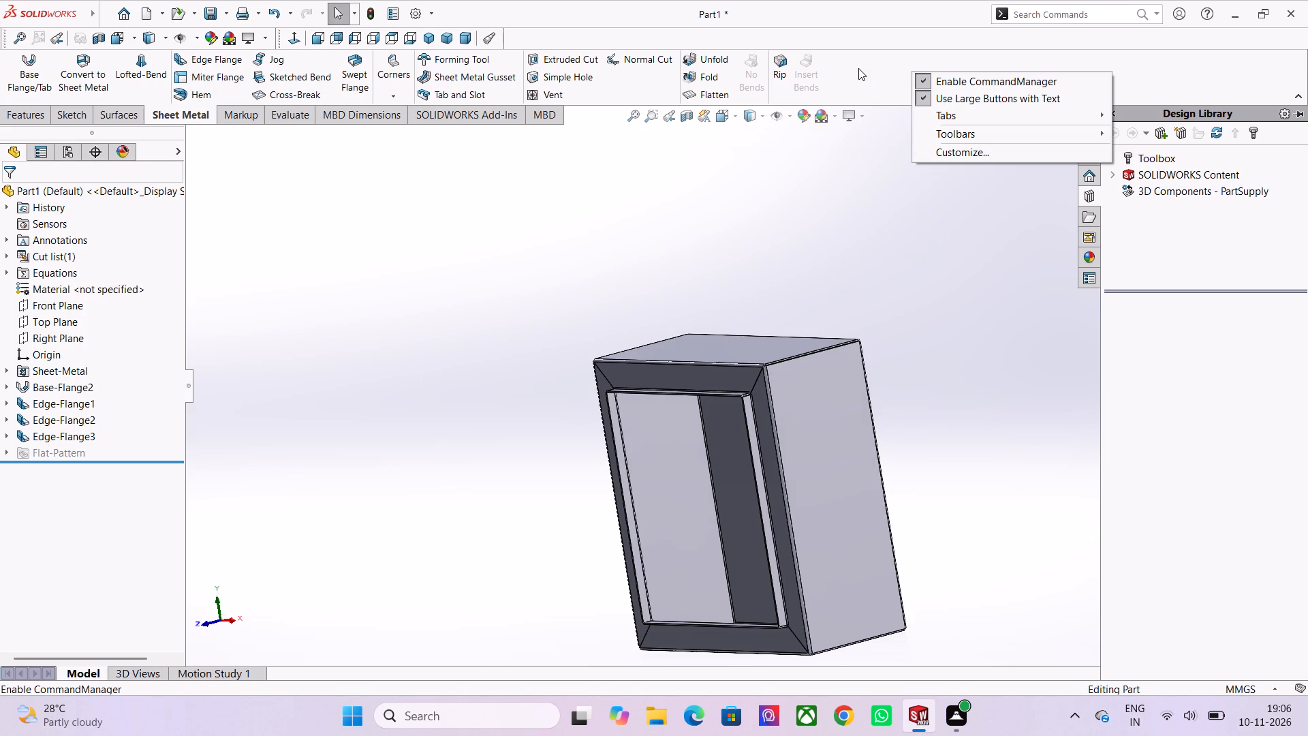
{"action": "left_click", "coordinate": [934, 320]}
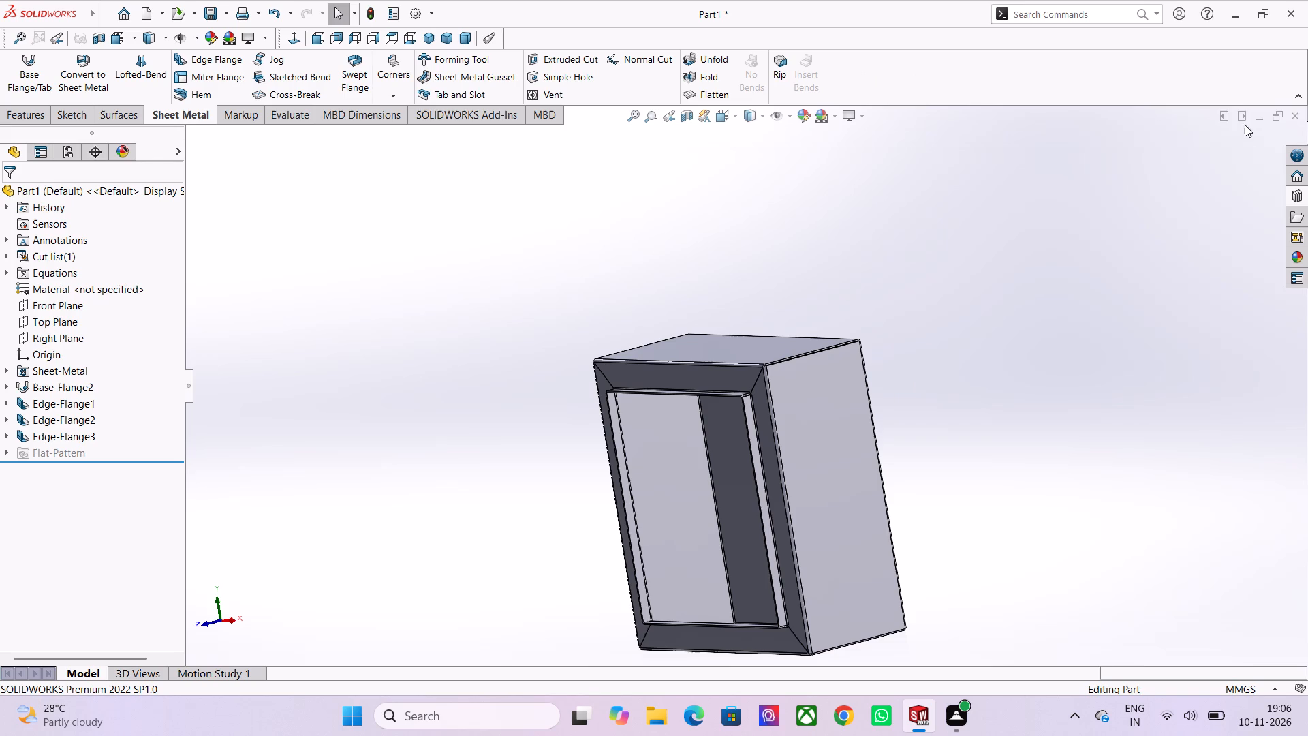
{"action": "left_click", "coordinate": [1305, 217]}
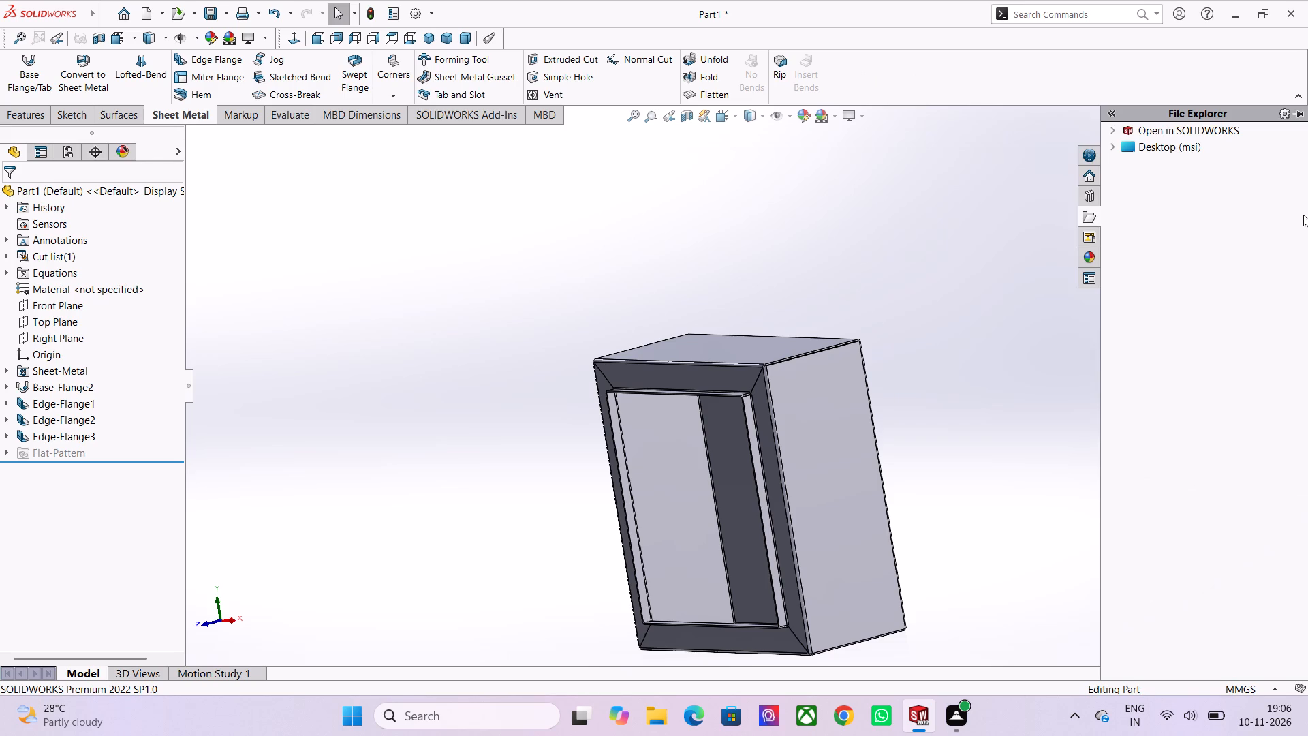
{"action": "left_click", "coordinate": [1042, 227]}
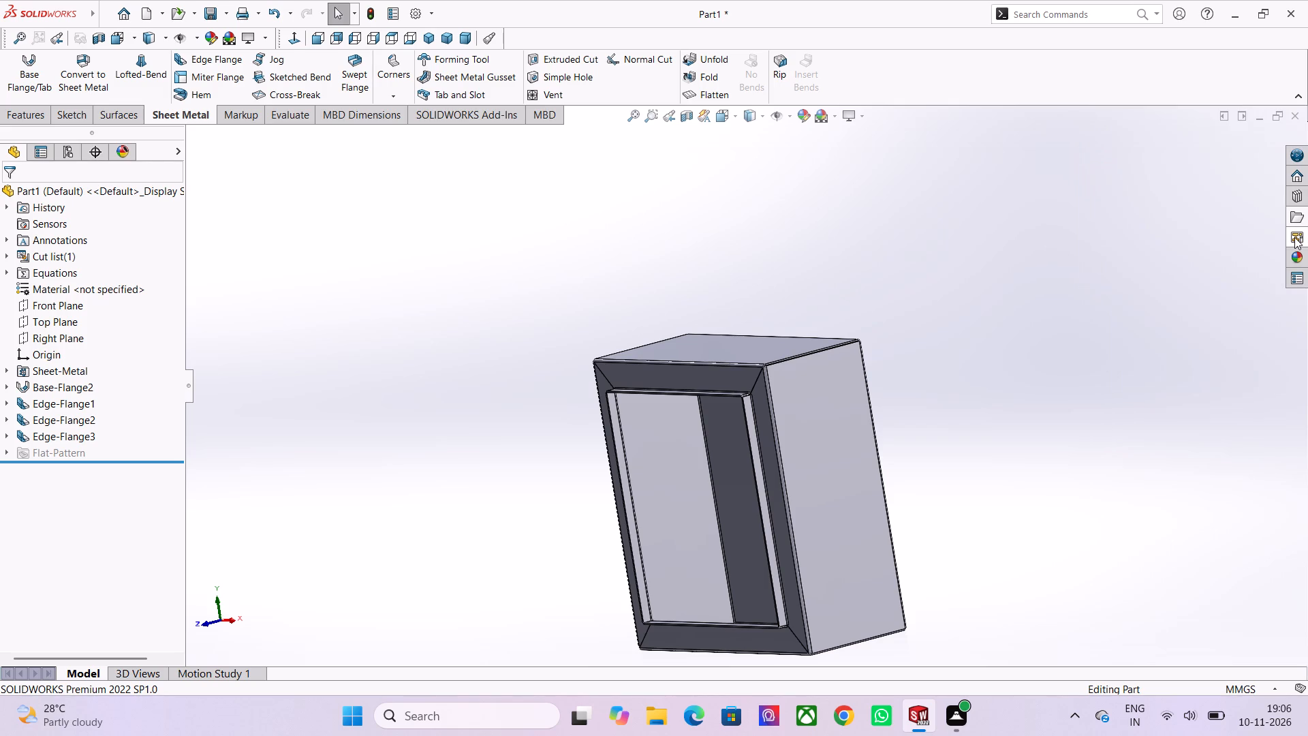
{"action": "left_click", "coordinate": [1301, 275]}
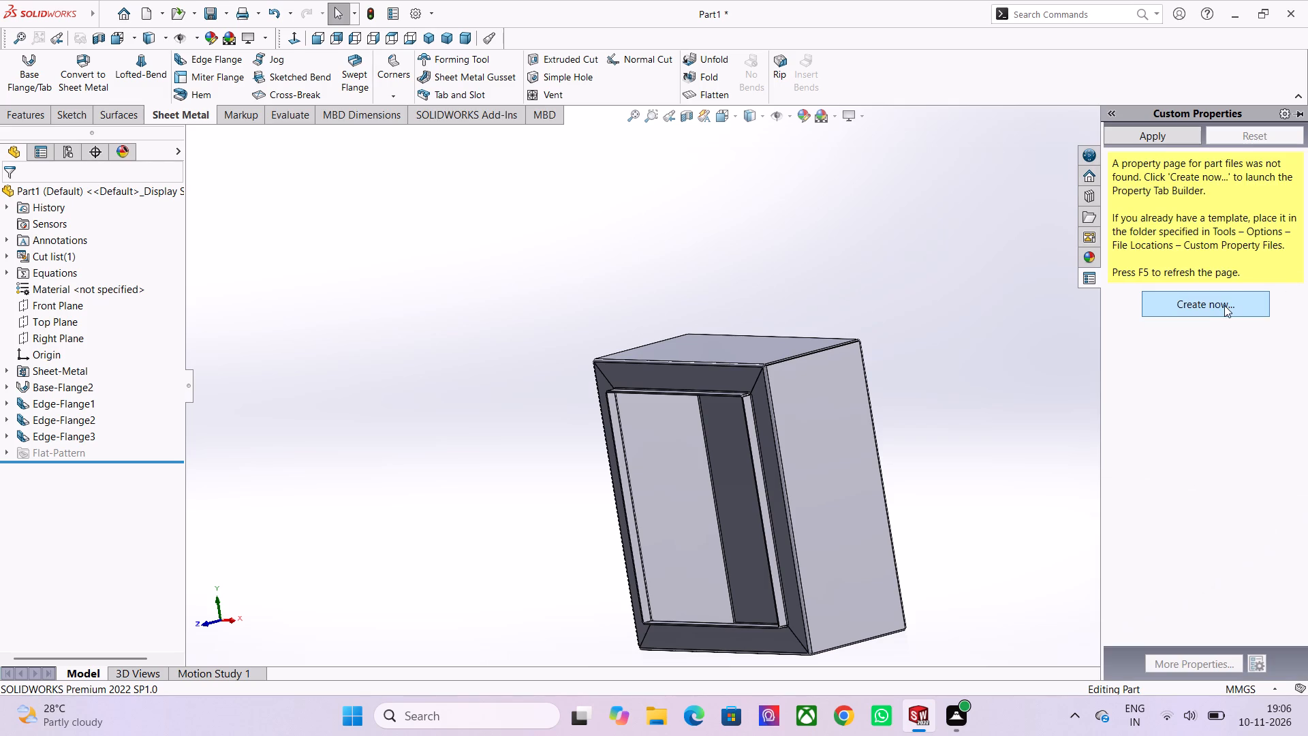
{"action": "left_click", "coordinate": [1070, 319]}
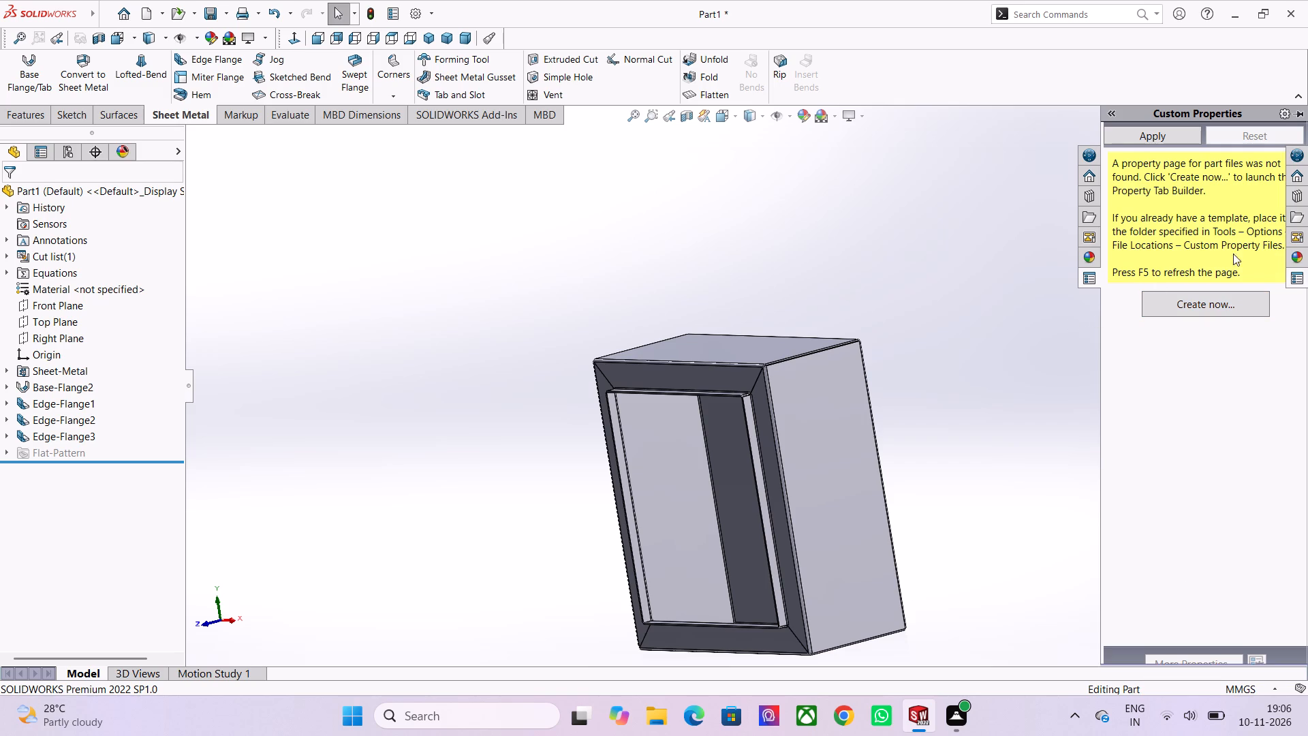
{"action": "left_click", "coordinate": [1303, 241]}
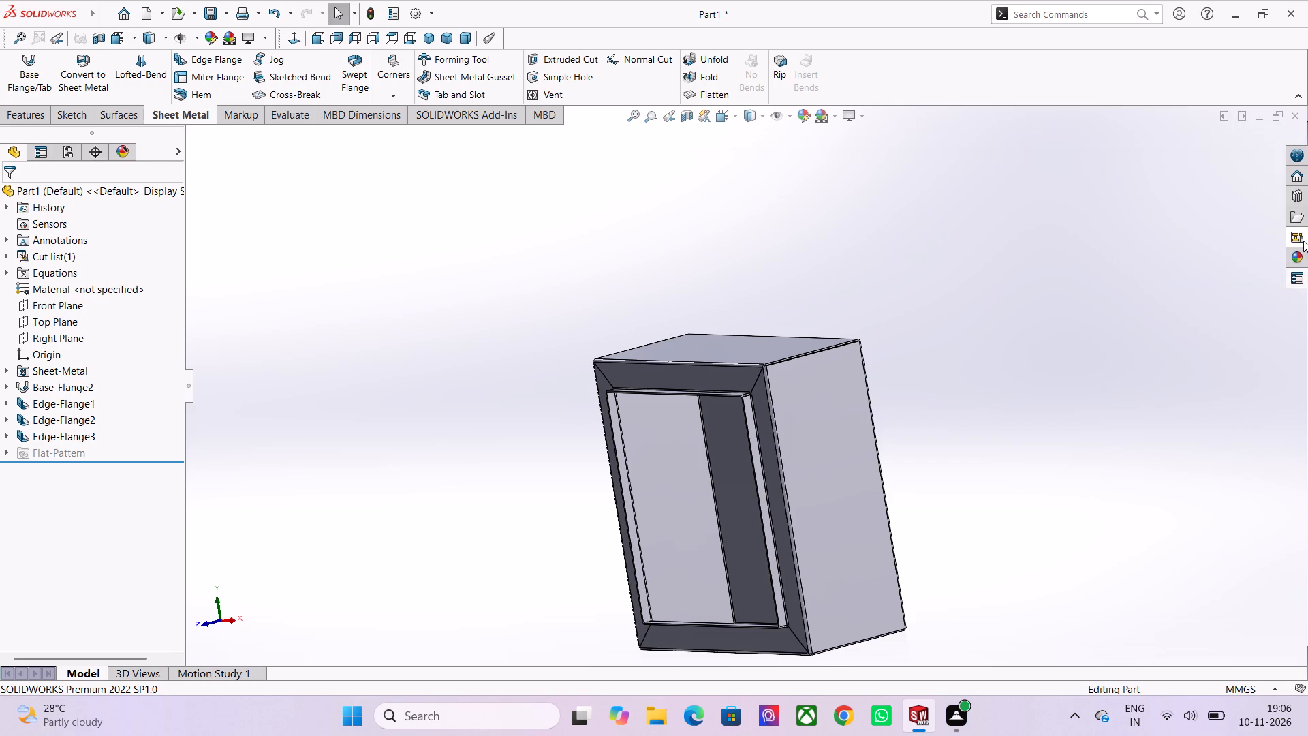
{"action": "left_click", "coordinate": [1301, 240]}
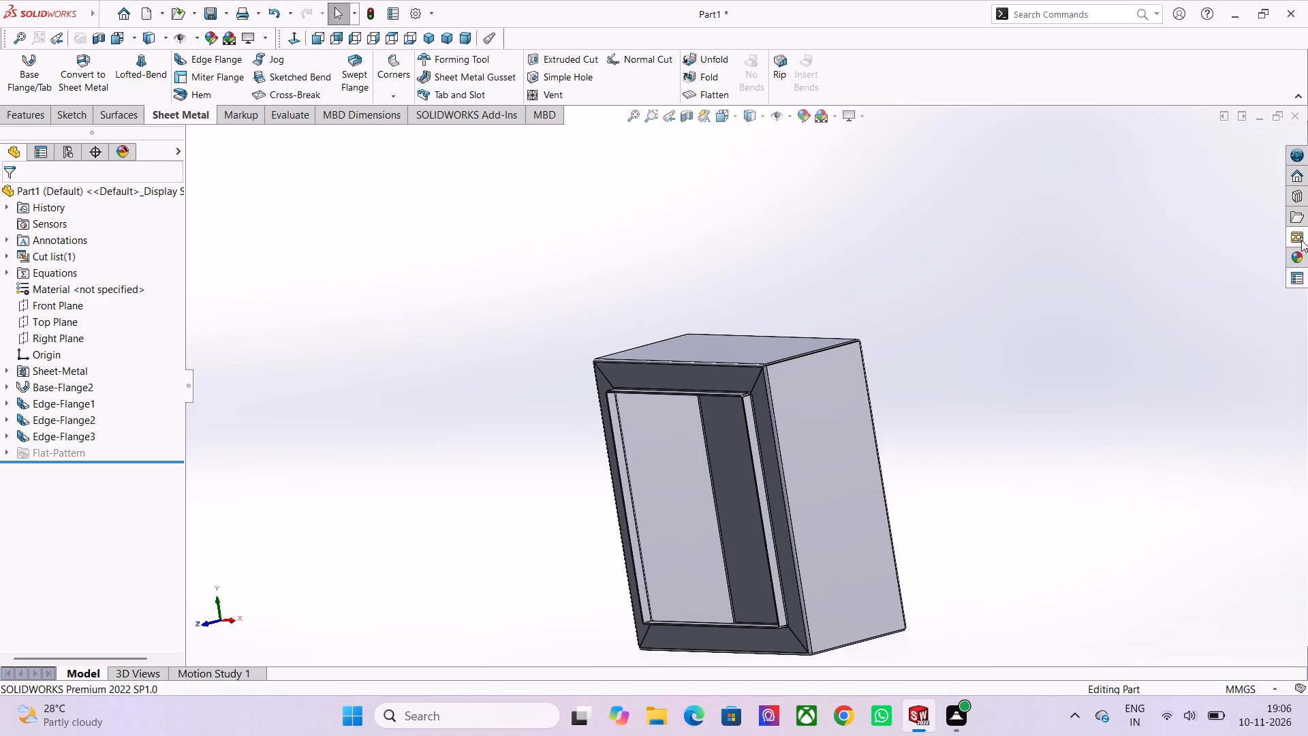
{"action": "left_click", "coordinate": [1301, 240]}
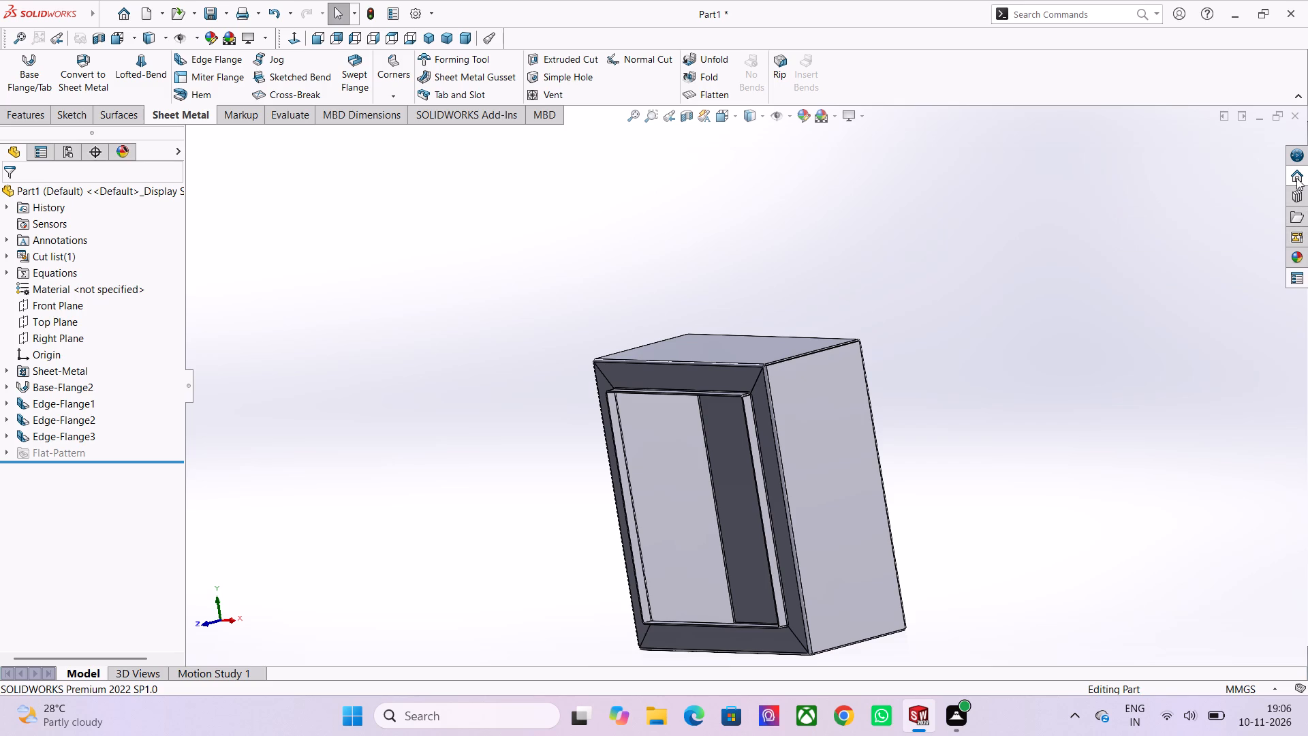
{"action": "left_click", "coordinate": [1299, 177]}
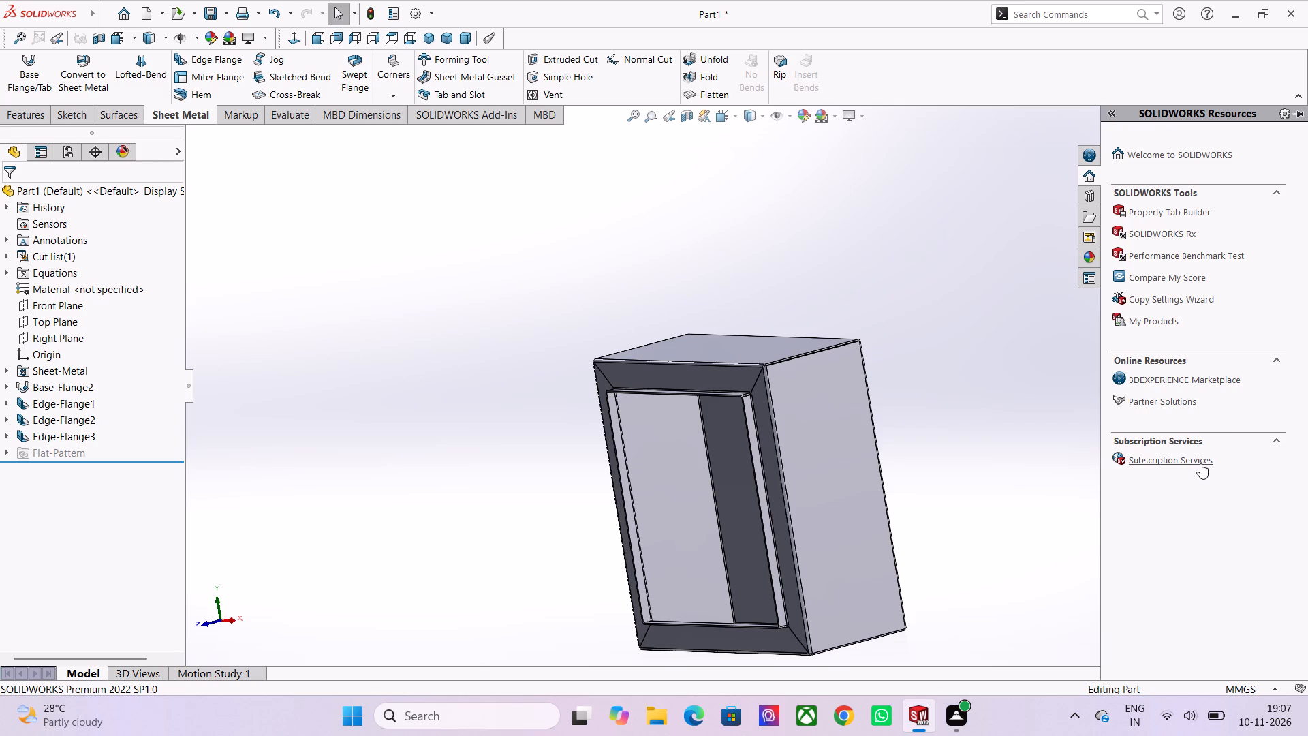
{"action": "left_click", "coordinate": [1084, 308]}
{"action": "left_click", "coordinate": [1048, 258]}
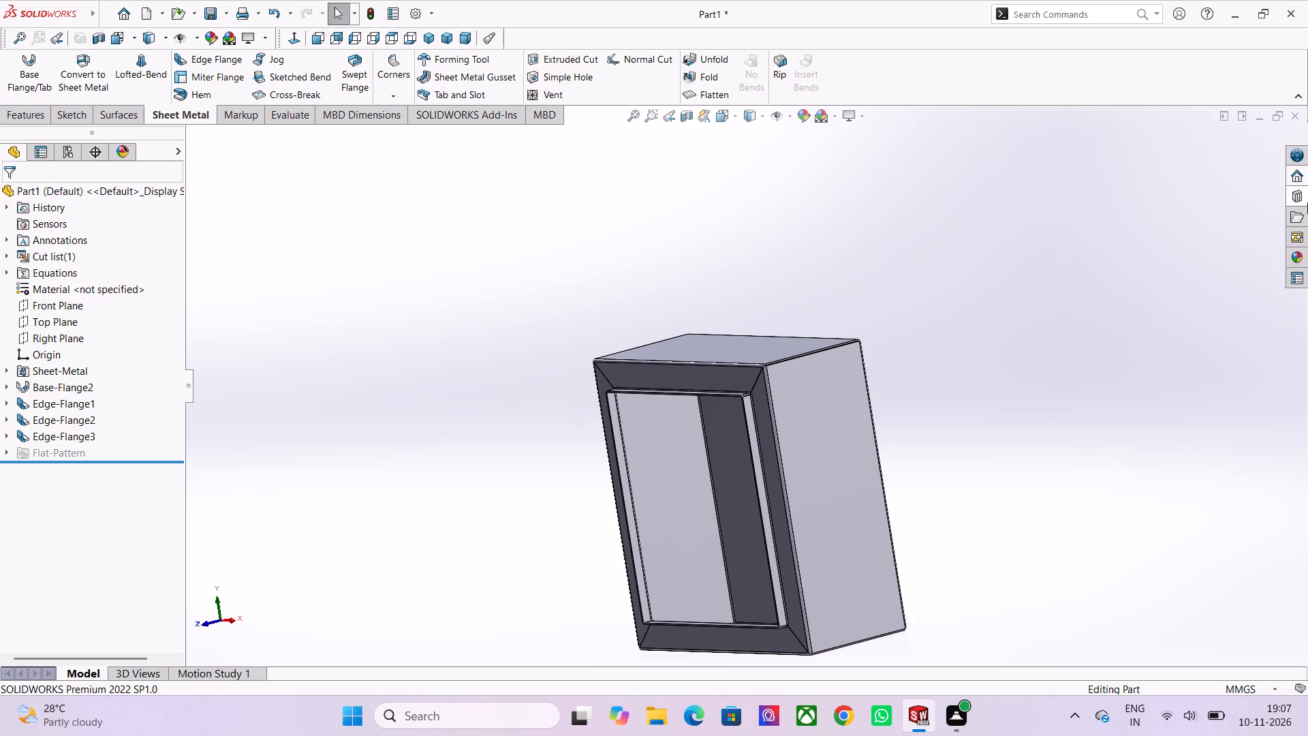
Browse the Toolbox in the Design Library and look through its standards and manufacturer folders.
{"action": "left_click", "coordinate": [1295, 200]}
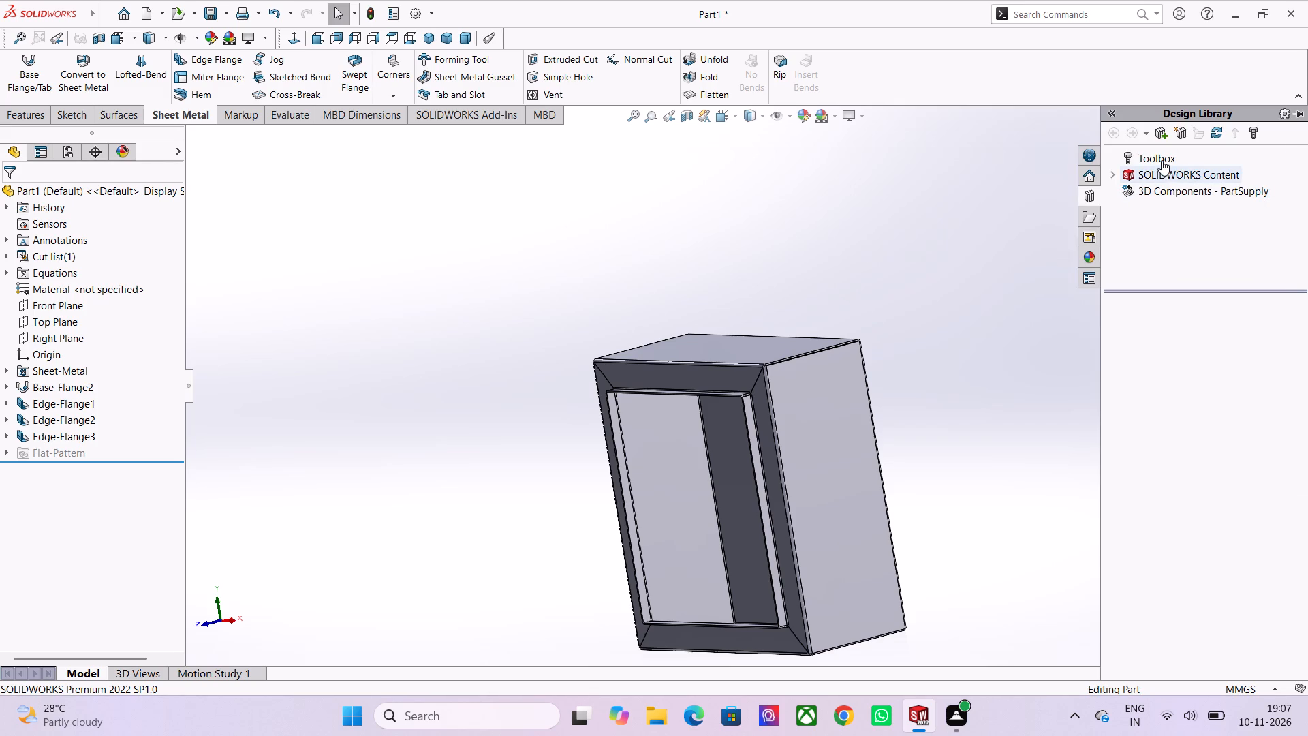
{"action": "left_click", "coordinate": [1162, 160]}
{"action": "left_click", "coordinate": [1226, 453]}
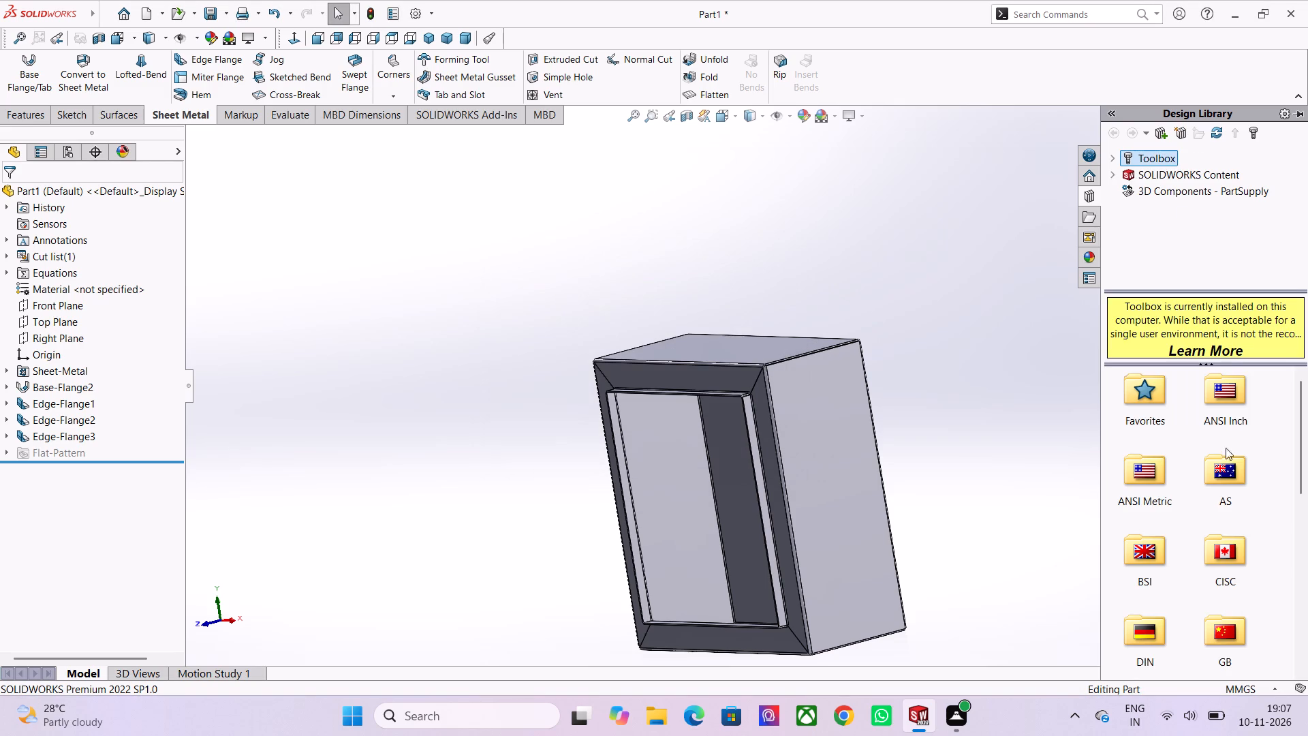
{"action": "scroll", "coordinate": [1226, 491], "scroll_direction": "down", "scroll_amount": 9}
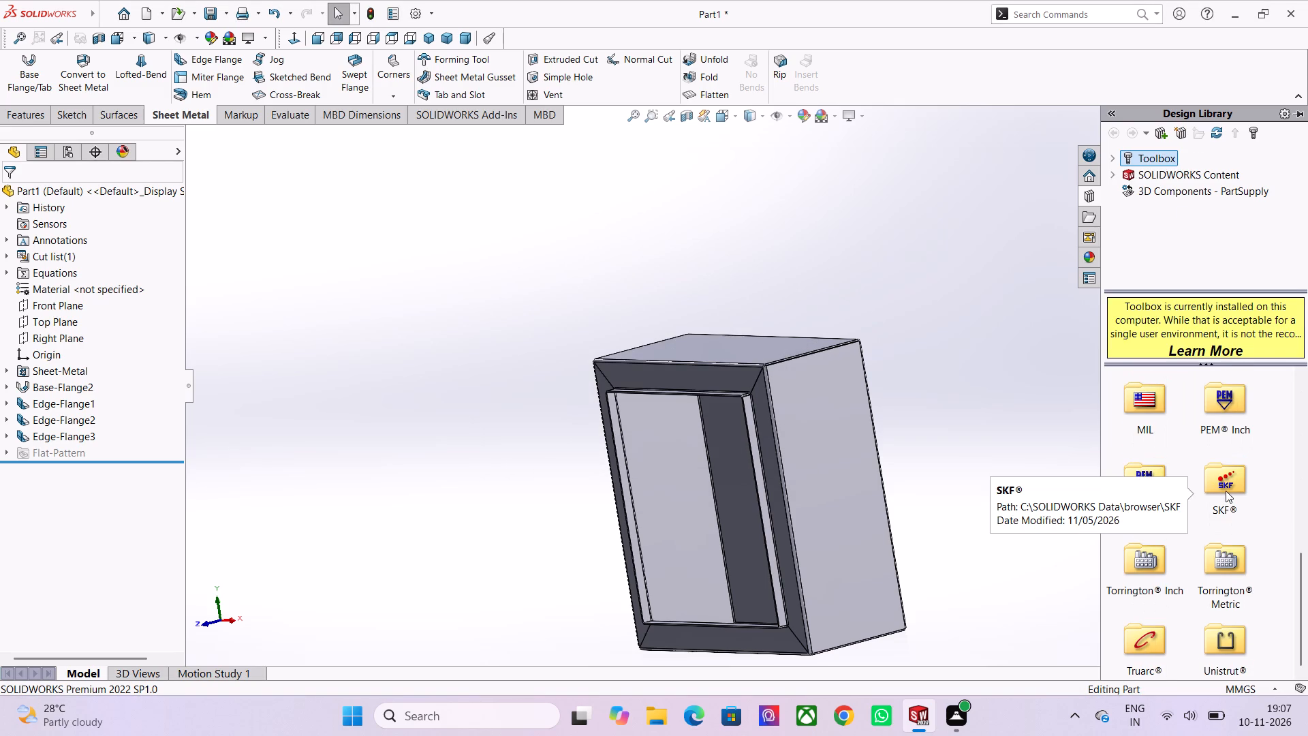
{"action": "scroll", "coordinate": [1226, 491], "scroll_direction": "down", "scroll_amount": 5}
{"action": "scroll", "coordinate": [1226, 491], "scroll_direction": "up", "scroll_amount": 12}
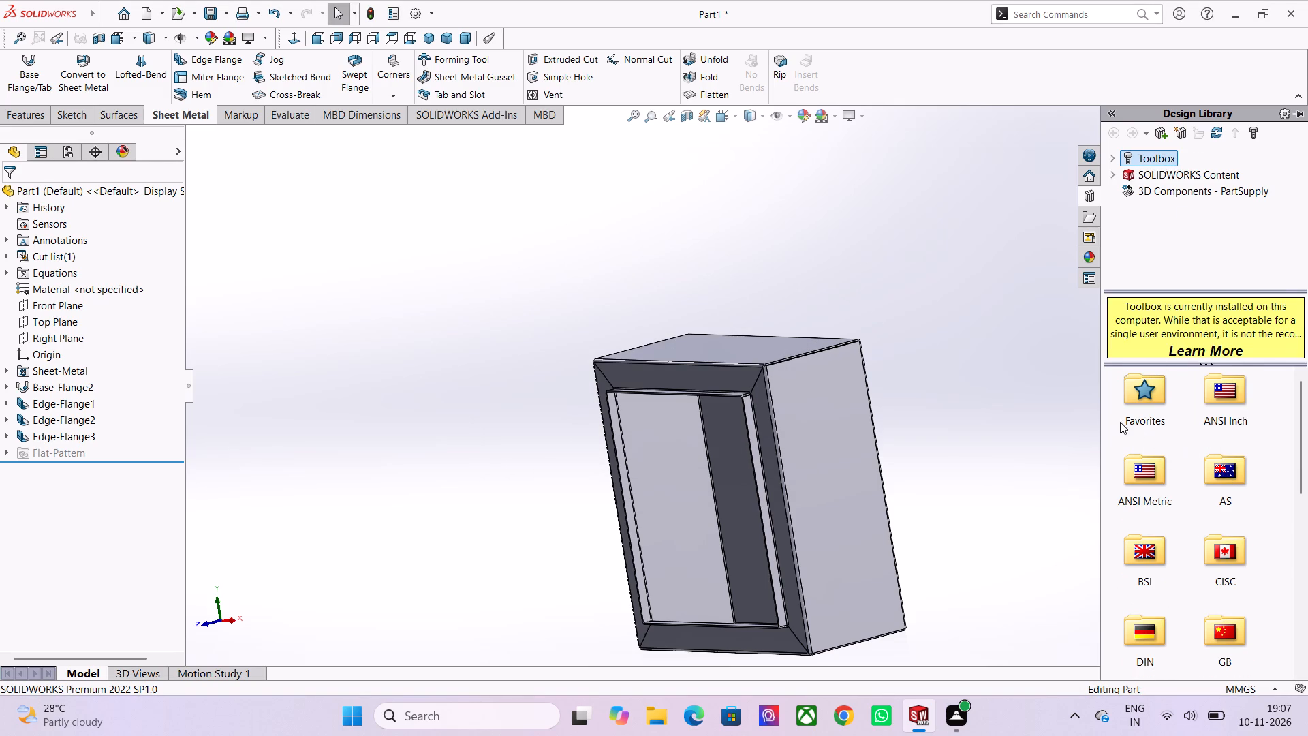
{"action": "left_click", "coordinate": [1040, 371]}
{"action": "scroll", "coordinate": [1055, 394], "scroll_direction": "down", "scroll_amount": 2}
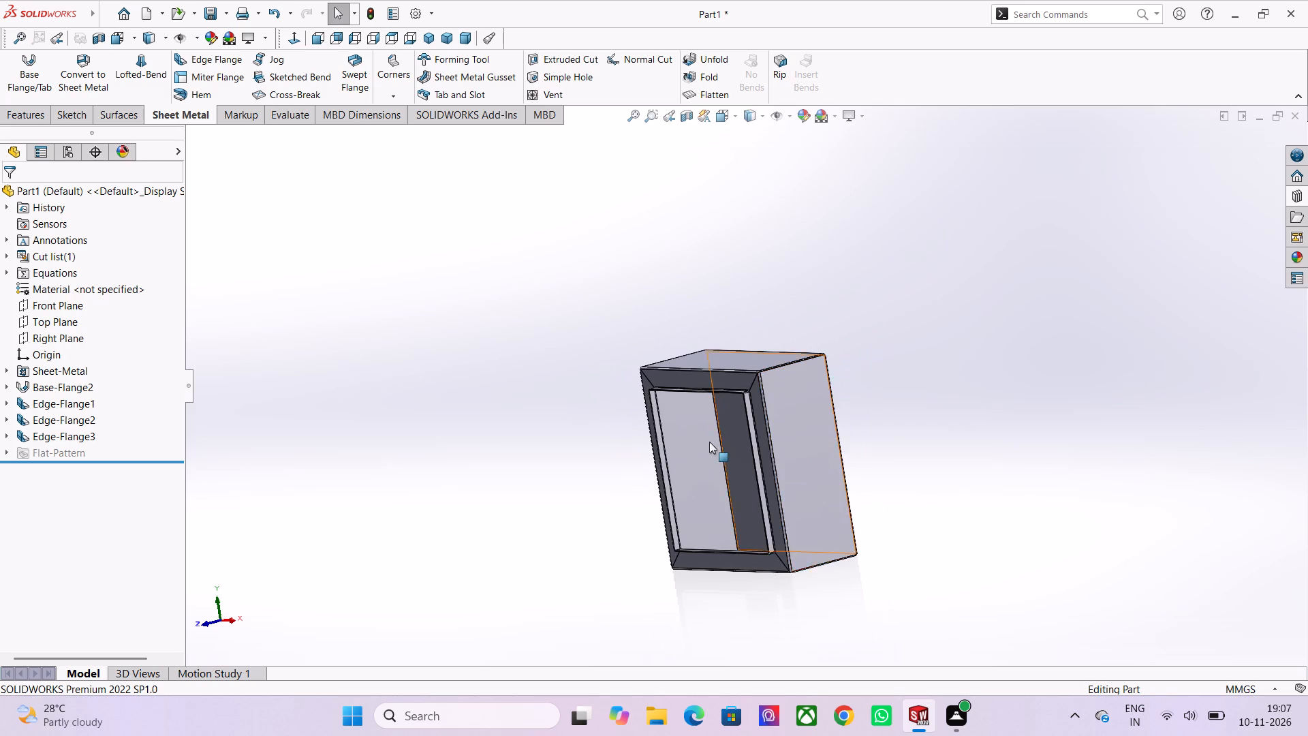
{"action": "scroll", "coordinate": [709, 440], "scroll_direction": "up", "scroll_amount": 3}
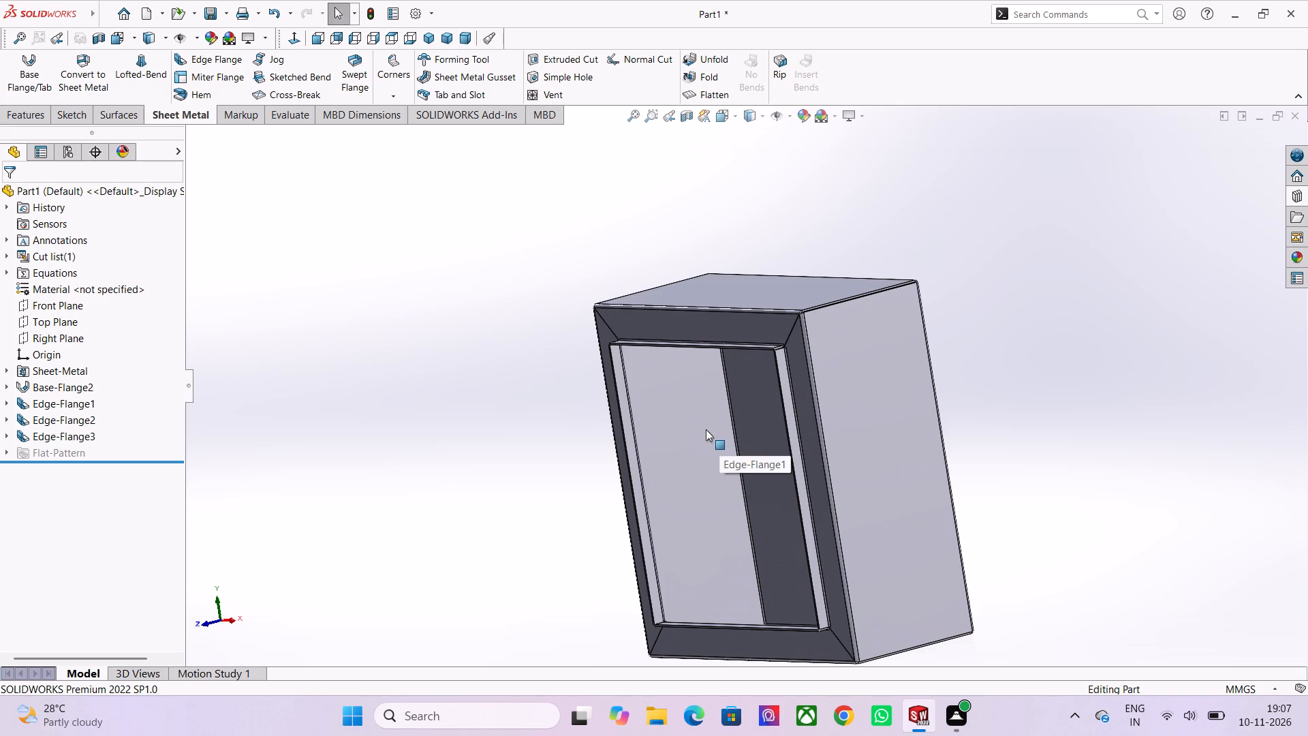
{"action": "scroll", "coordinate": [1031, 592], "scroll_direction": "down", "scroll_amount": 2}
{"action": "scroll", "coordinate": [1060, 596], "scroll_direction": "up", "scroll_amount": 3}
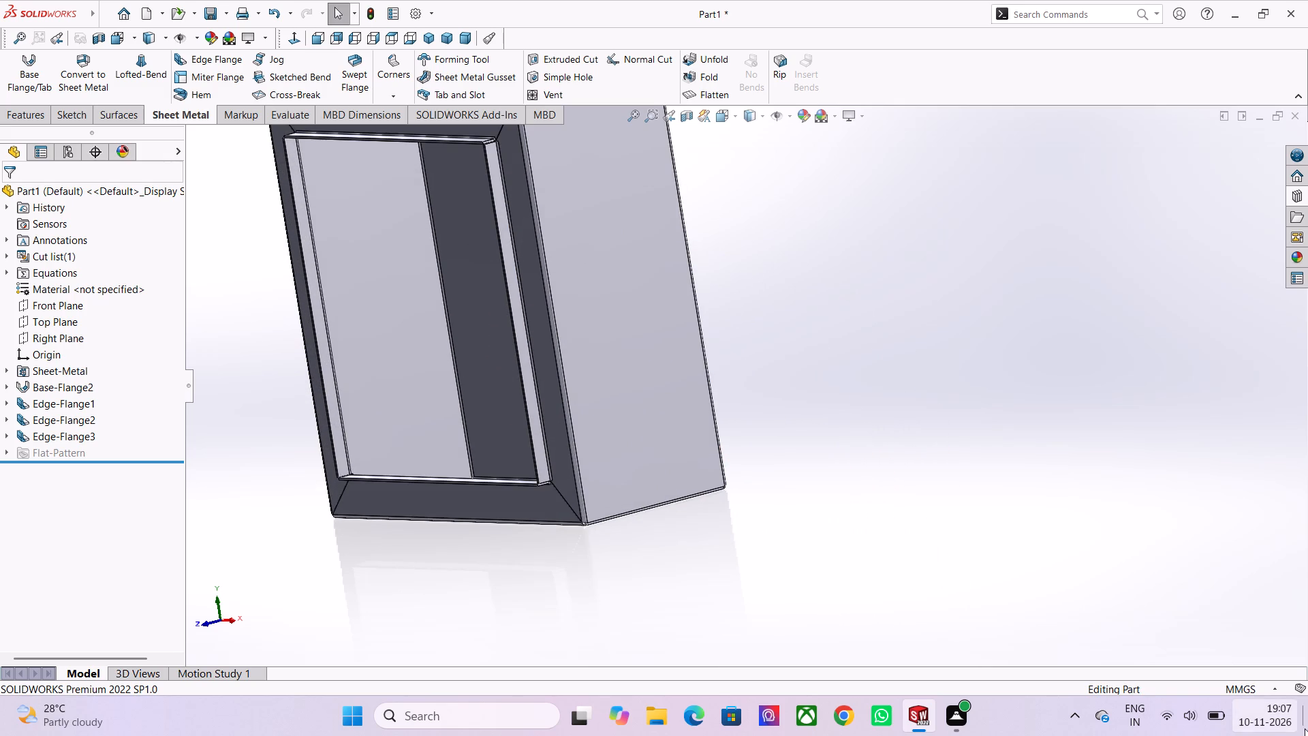
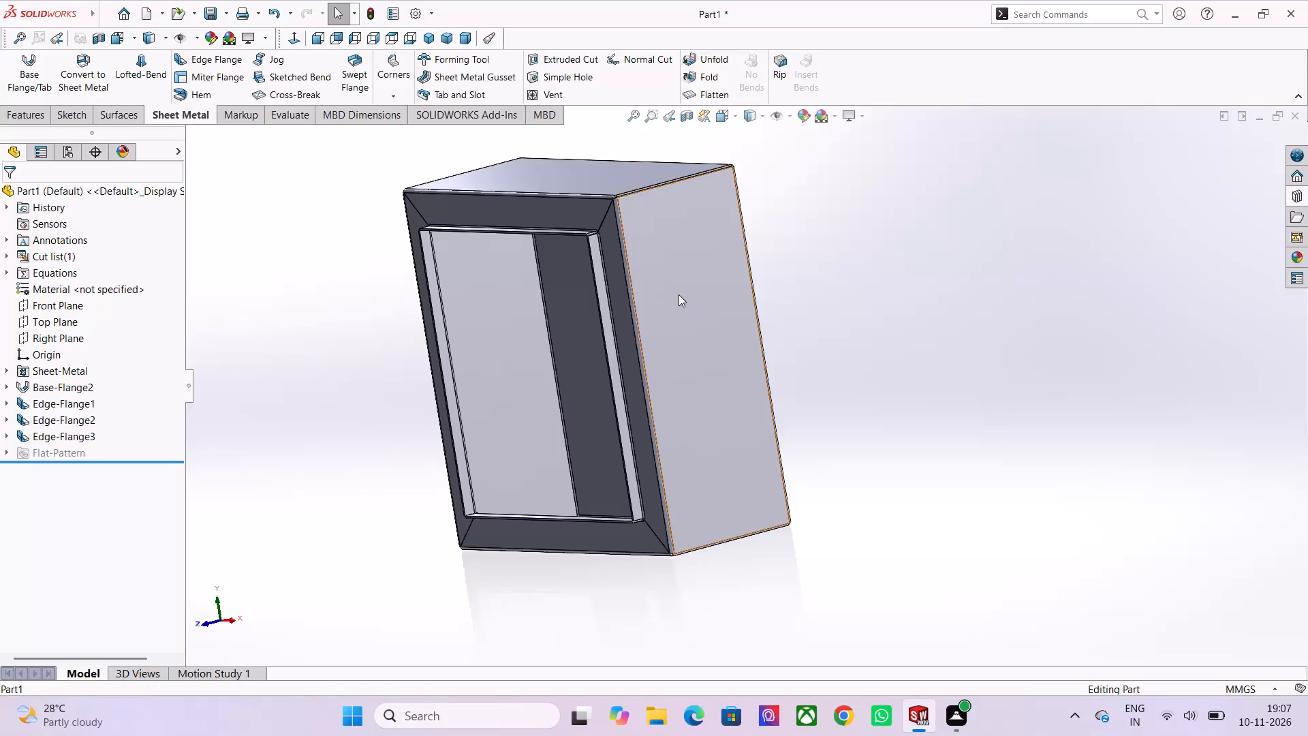
Edit the edge flange around the opening, trying a 58 mm flange length and bringing it back to 8 mm.
{"action": "left_click", "coordinate": [374, 320]}
{"action": "left_click", "coordinate": [76, 435]}
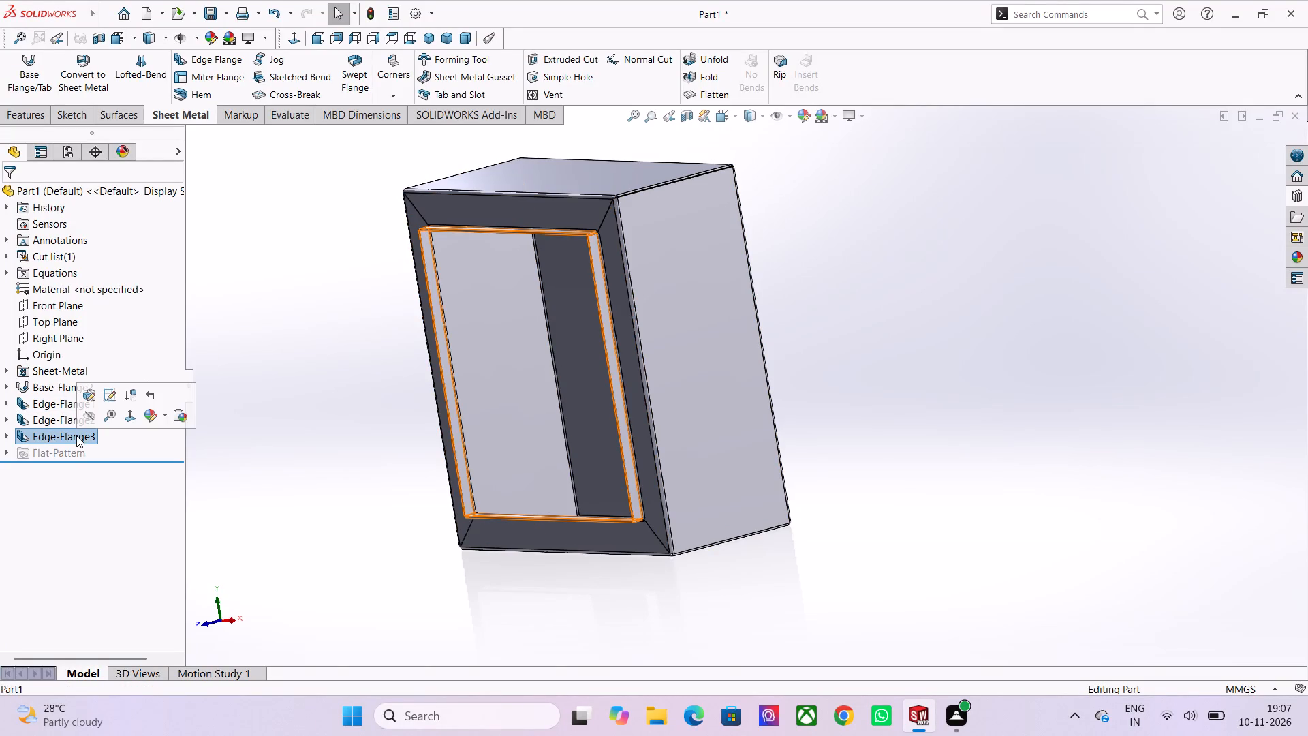
{"action": "left_click", "coordinate": [93, 393]}
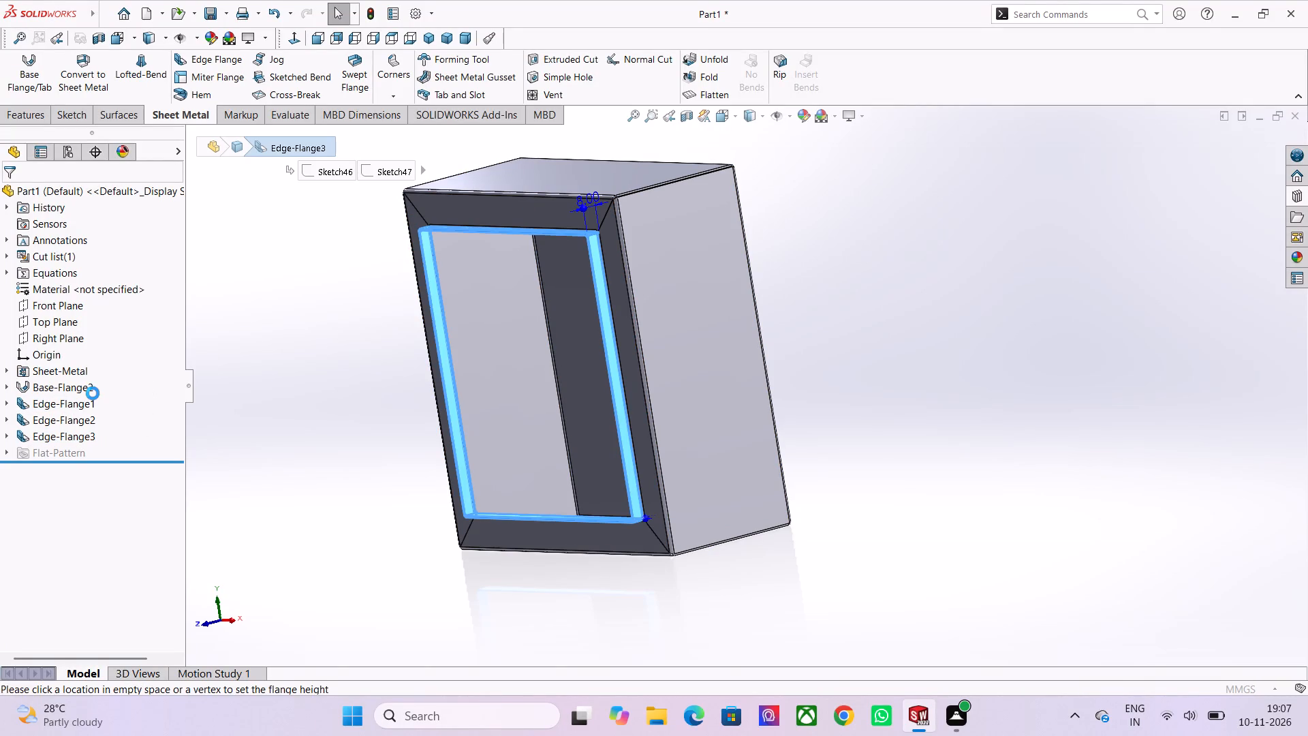
{"action": "scroll", "coordinate": [903, 336], "scroll_direction": "down", "scroll_amount": 2}
{"action": "scroll", "coordinate": [702, 309], "scroll_direction": "up", "scroll_amount": 2}
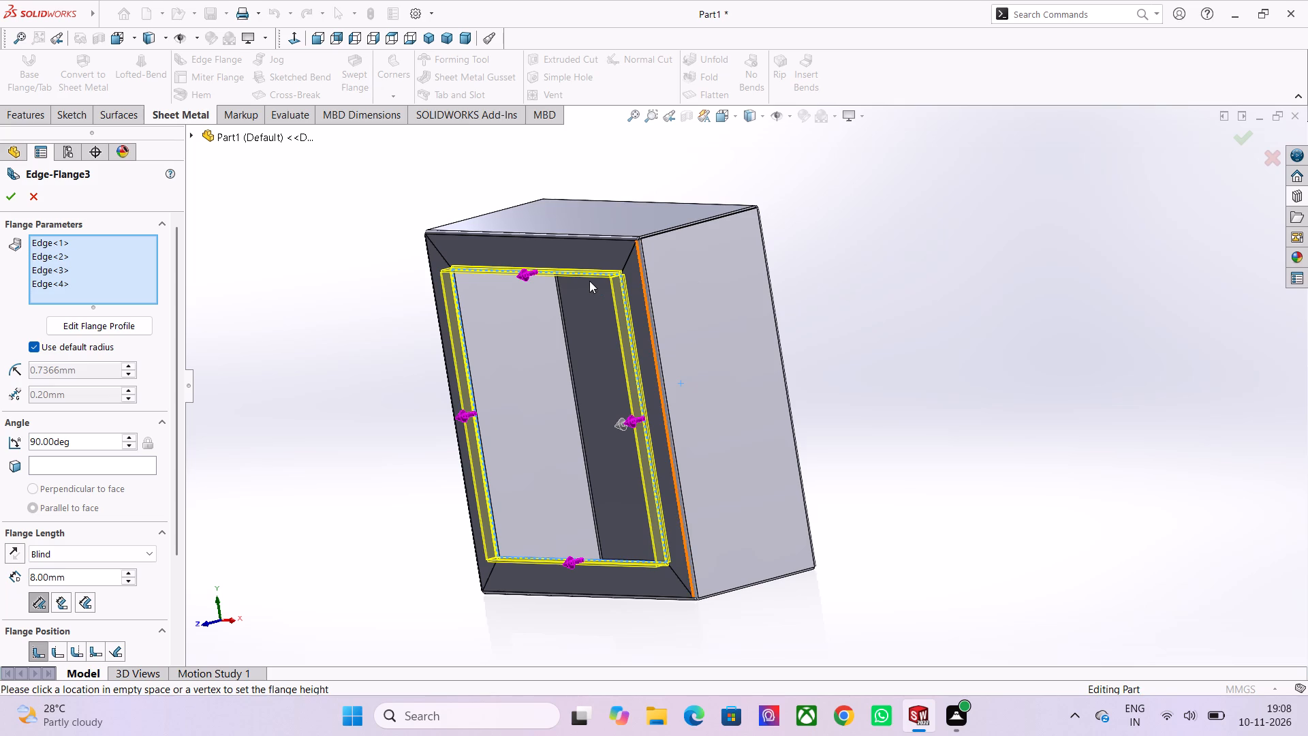
{"action": "double_click", "coordinate": [126, 574]}
{"action": "triple_click", "coordinate": [126, 574]}
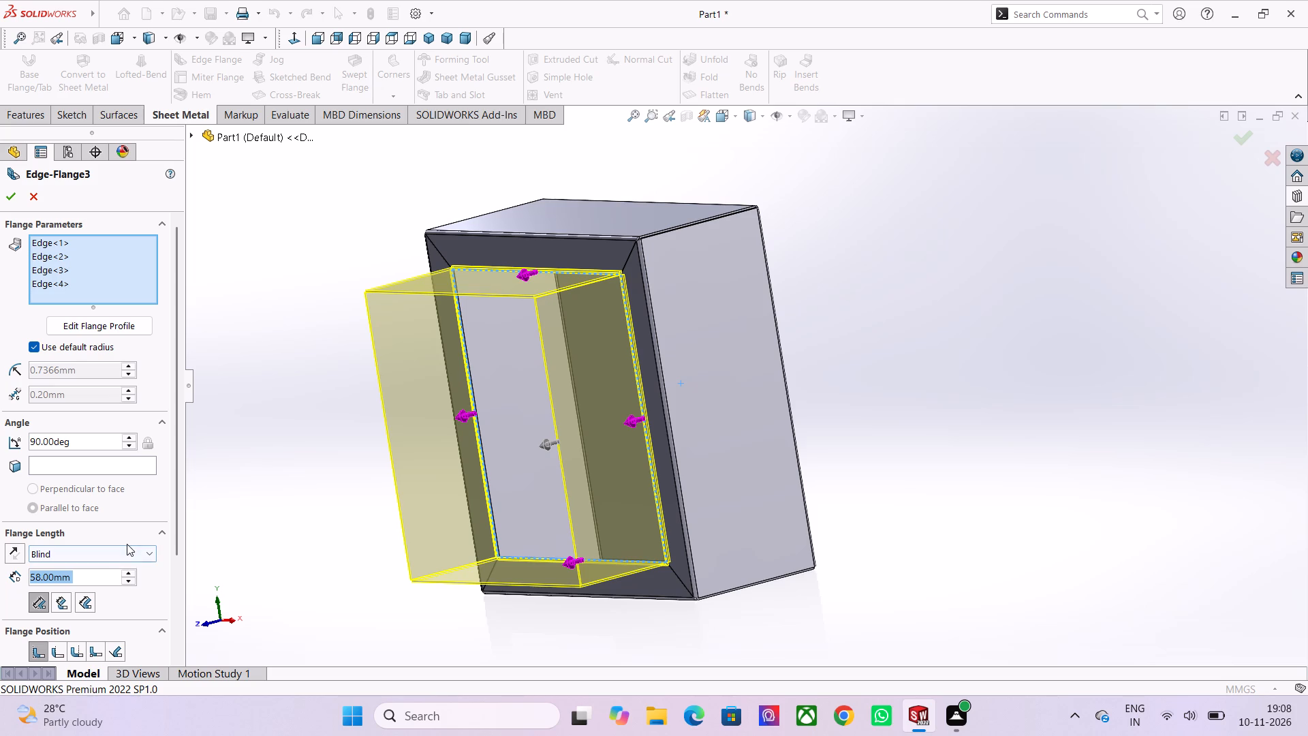
{"action": "double_click", "coordinate": [128, 583]}
{"action": "triple_click", "coordinate": [128, 583]}
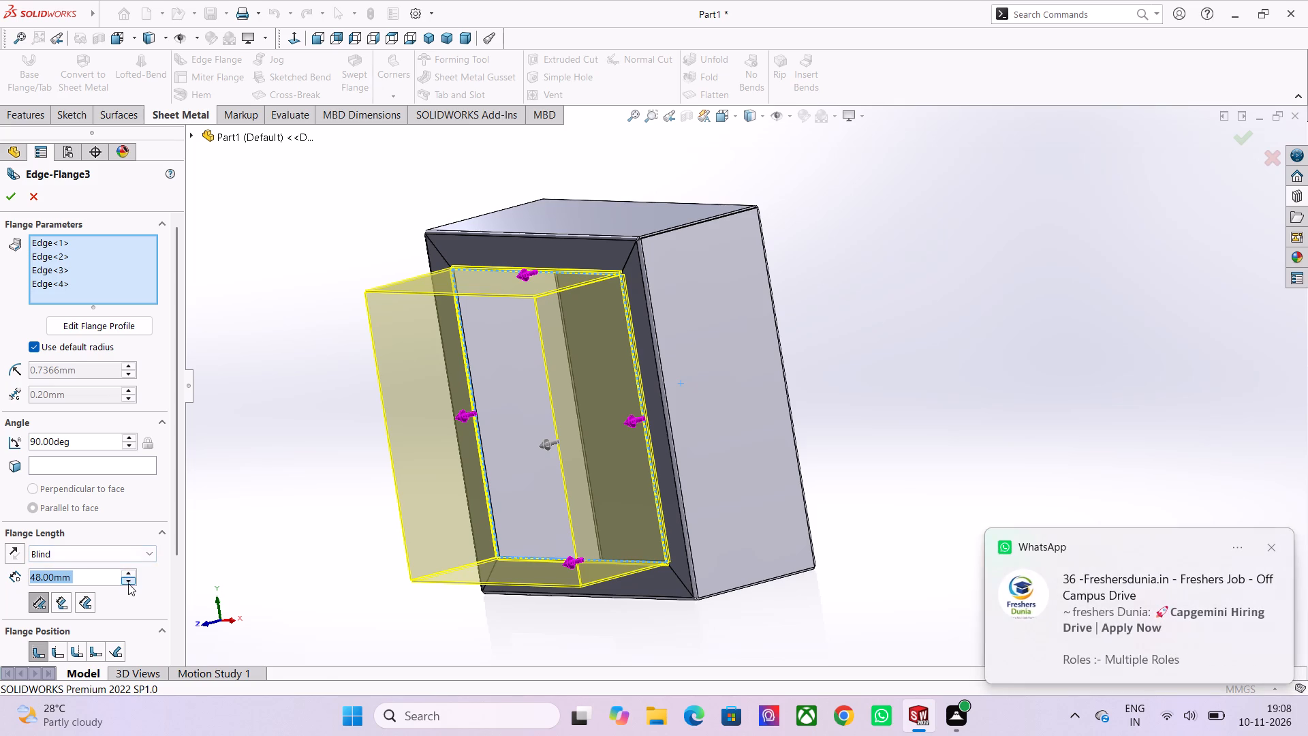
{"action": "left_click", "coordinate": [128, 583]}
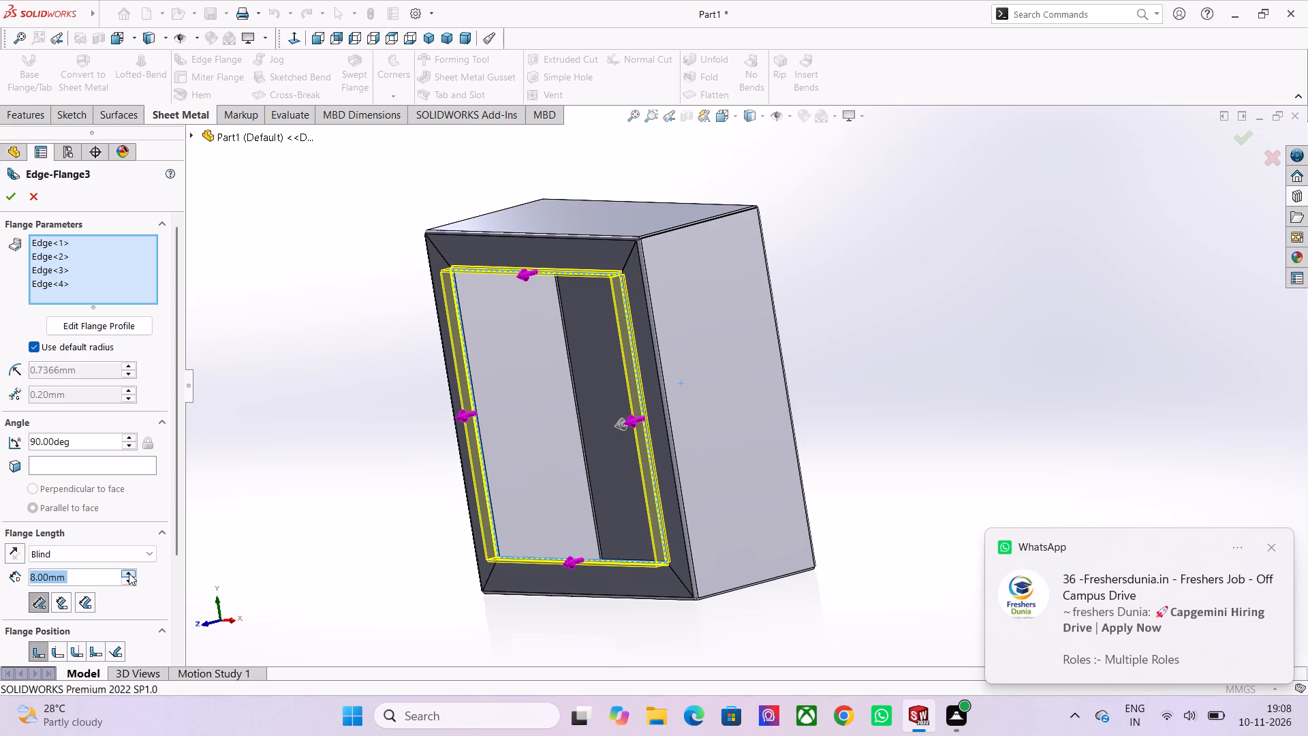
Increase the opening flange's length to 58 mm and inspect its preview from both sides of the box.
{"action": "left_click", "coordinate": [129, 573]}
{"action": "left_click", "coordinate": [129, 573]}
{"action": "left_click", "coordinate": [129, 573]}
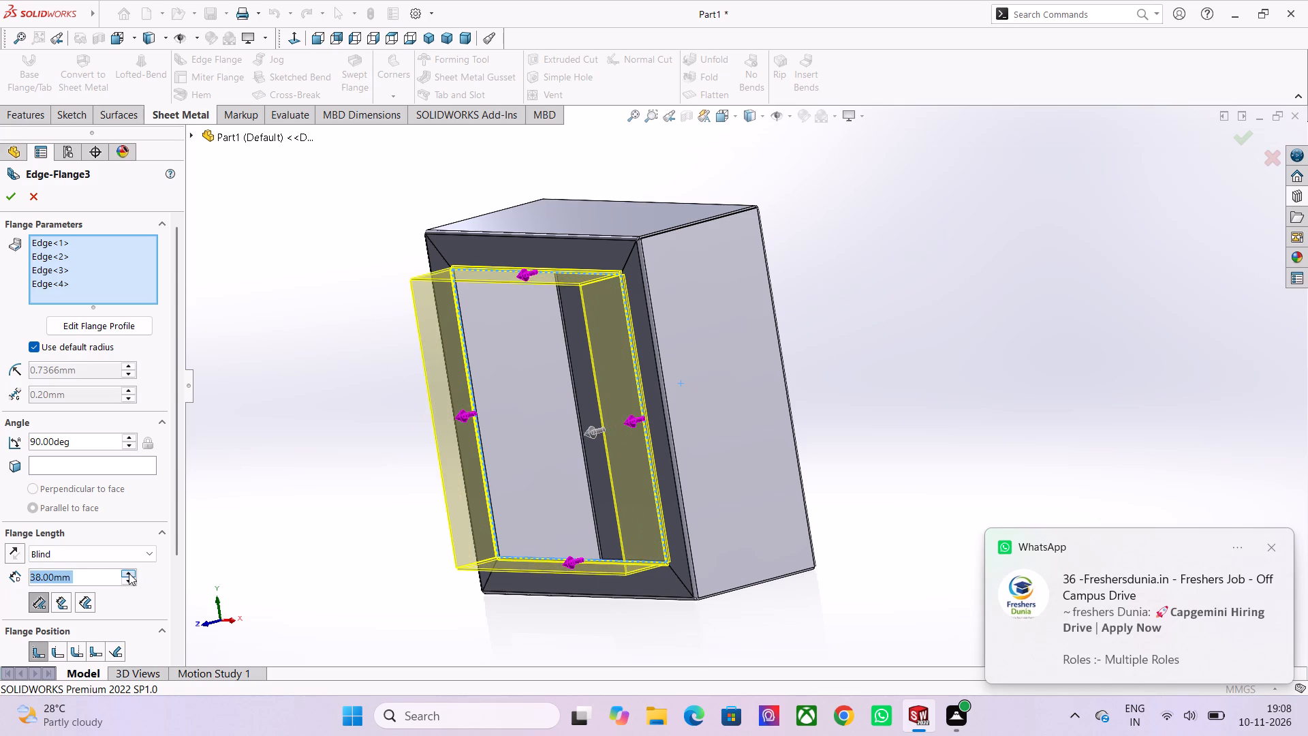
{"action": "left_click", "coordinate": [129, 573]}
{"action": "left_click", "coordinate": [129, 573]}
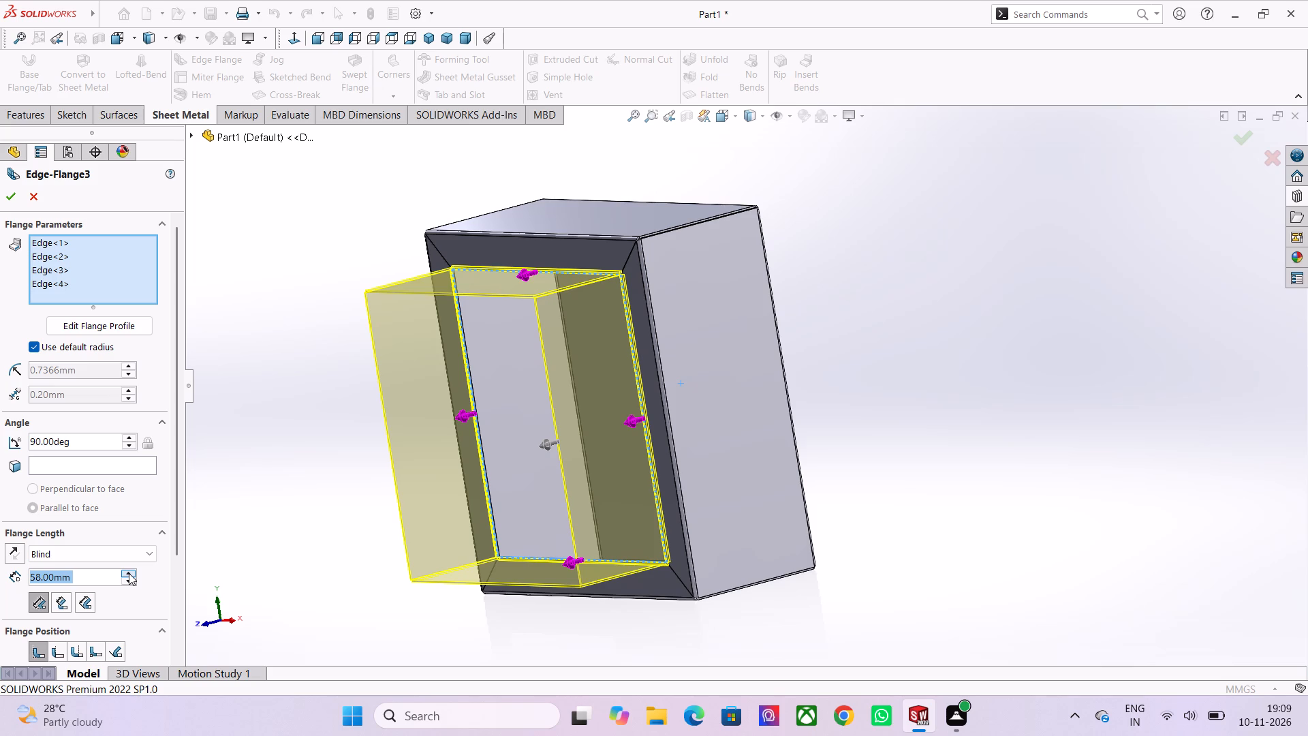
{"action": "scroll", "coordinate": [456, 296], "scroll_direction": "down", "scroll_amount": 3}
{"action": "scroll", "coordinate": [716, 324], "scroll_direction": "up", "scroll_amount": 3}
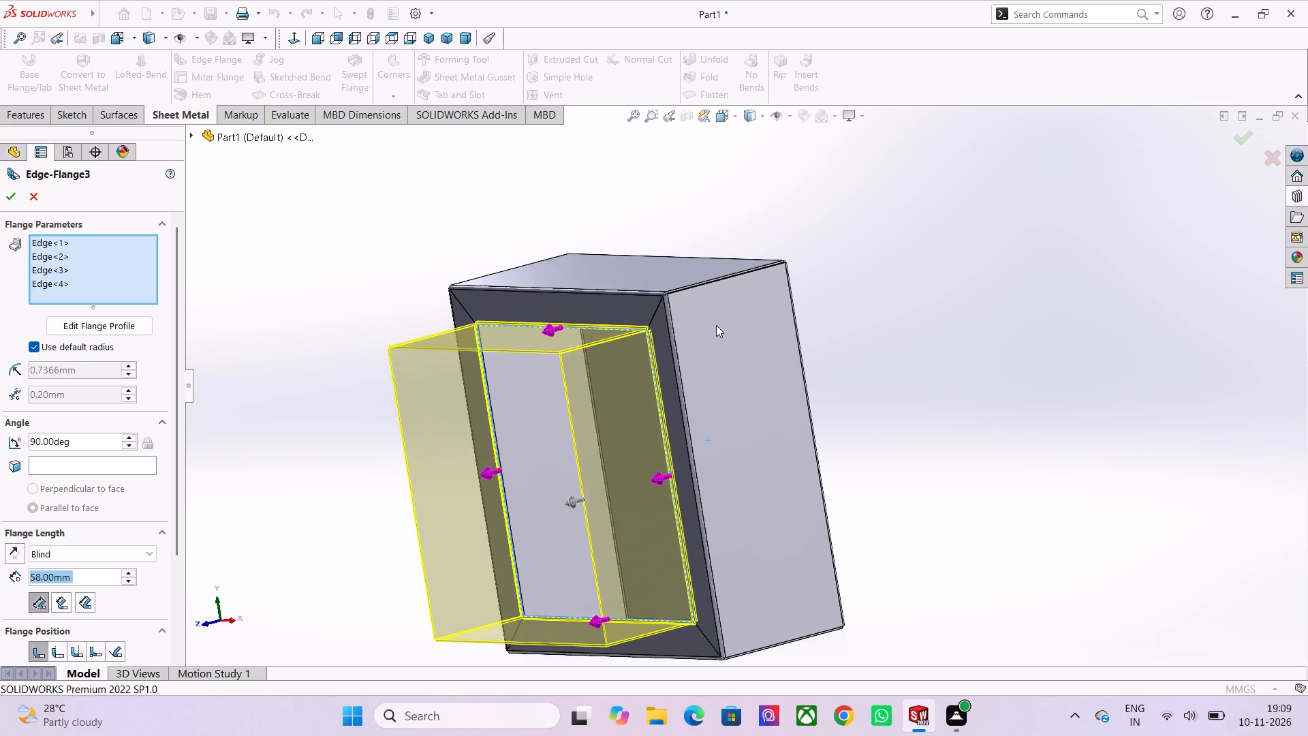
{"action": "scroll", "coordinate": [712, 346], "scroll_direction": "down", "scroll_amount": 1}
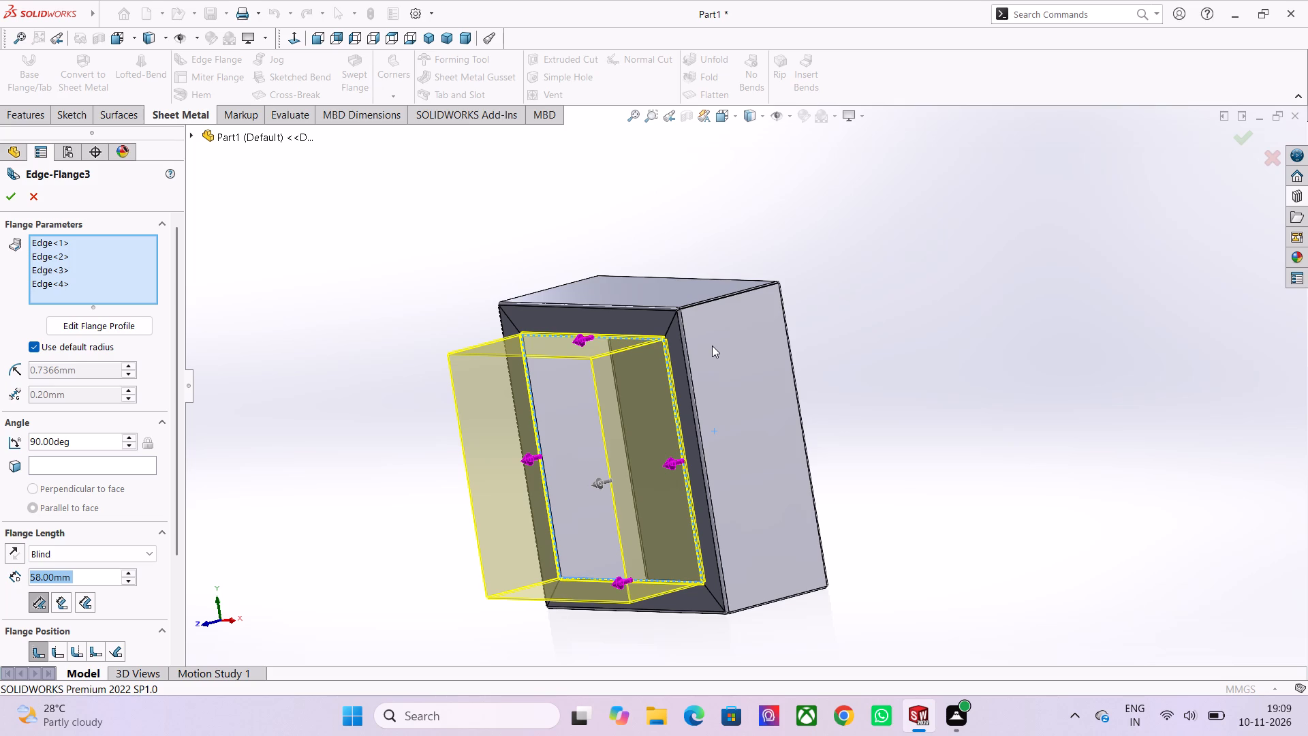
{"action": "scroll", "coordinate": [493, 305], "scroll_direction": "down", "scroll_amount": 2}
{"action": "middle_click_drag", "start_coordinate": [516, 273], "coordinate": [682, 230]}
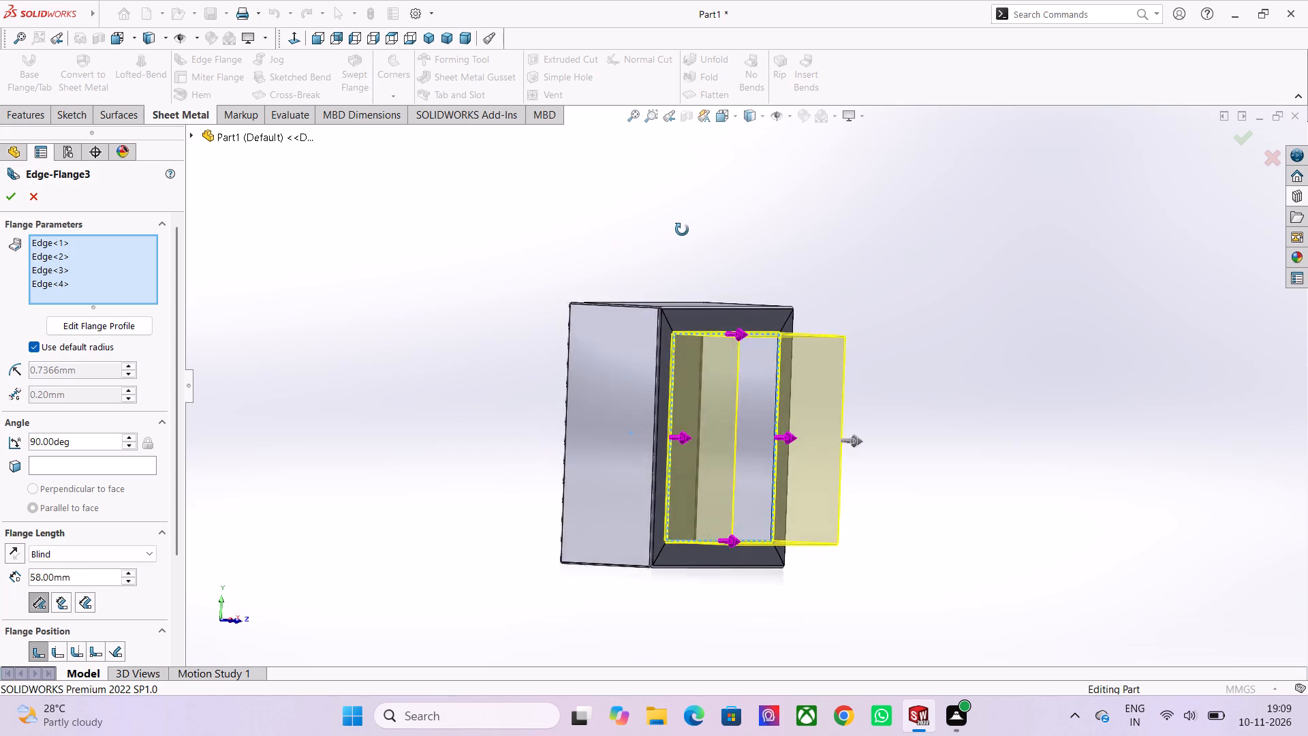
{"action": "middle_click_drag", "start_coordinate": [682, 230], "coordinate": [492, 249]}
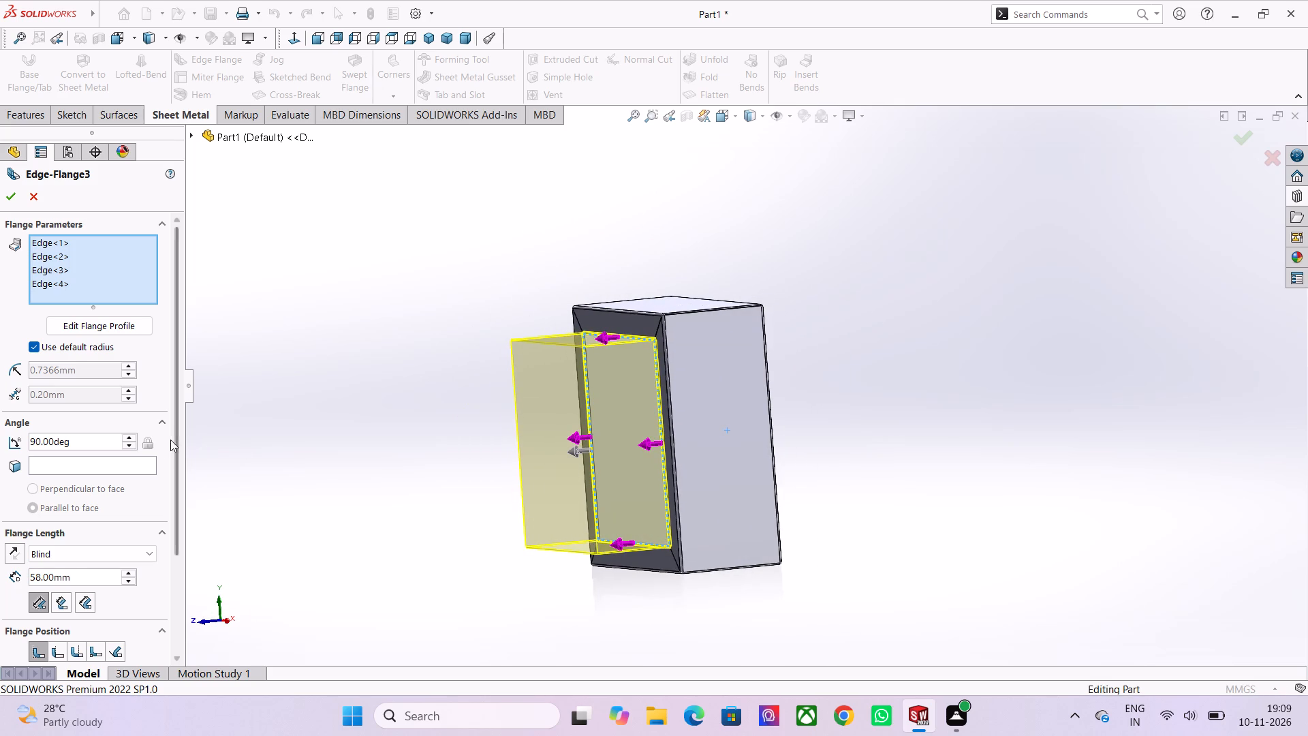
Reduce the opening flange's length to 18 mm.
{"action": "double_click", "coordinate": [126, 581]}
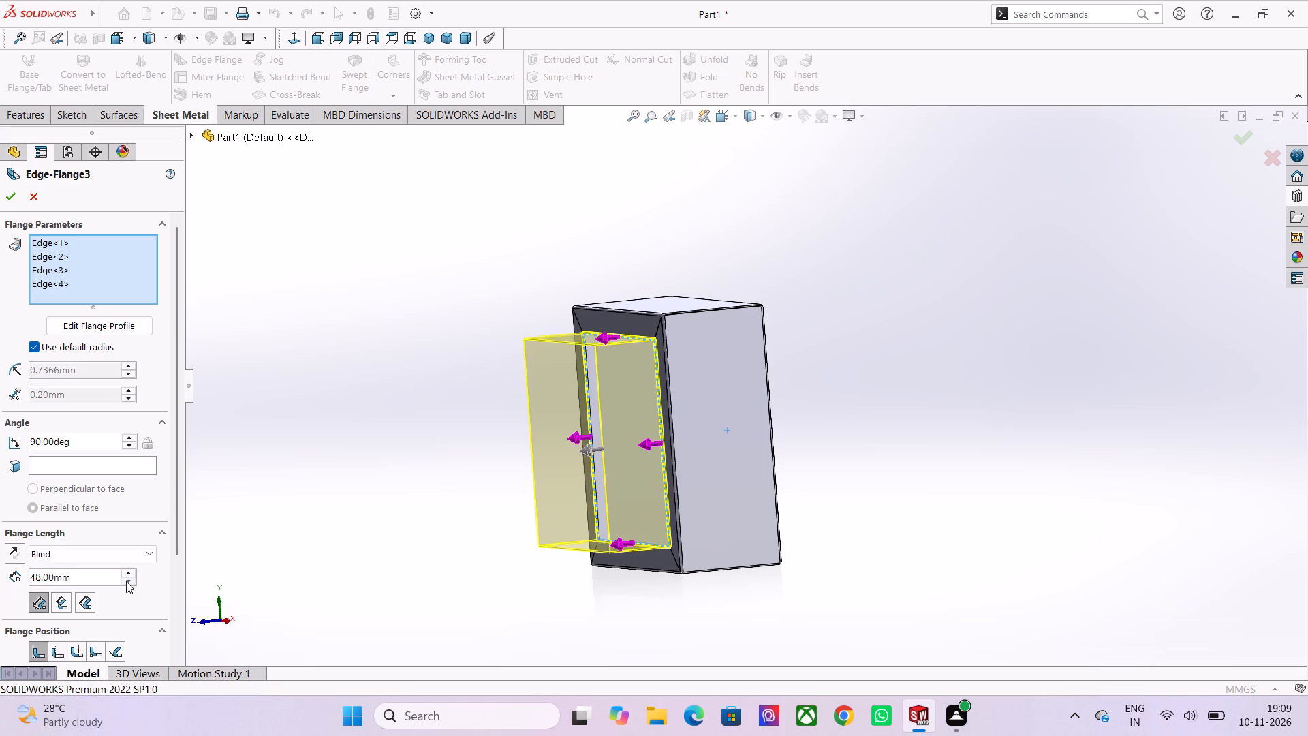
{"action": "left_click", "coordinate": [126, 581]}
{"action": "left_click", "coordinate": [126, 581]}
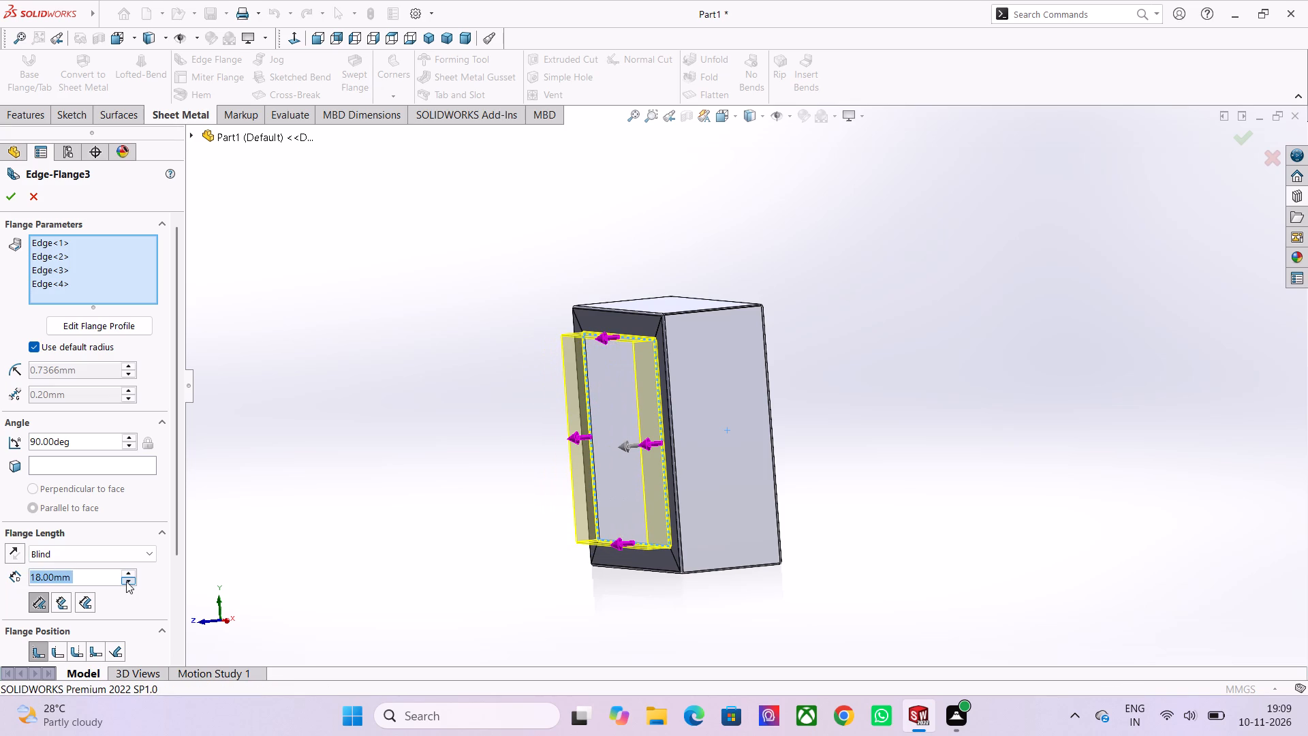
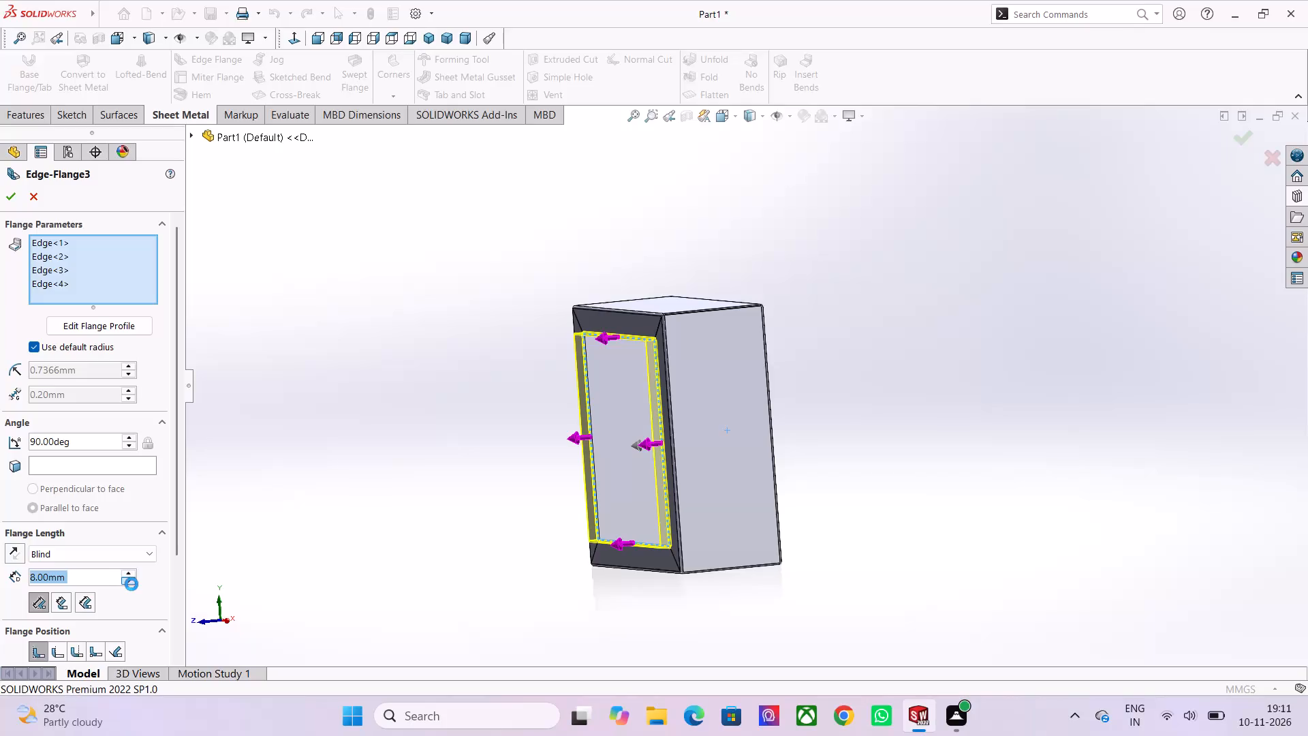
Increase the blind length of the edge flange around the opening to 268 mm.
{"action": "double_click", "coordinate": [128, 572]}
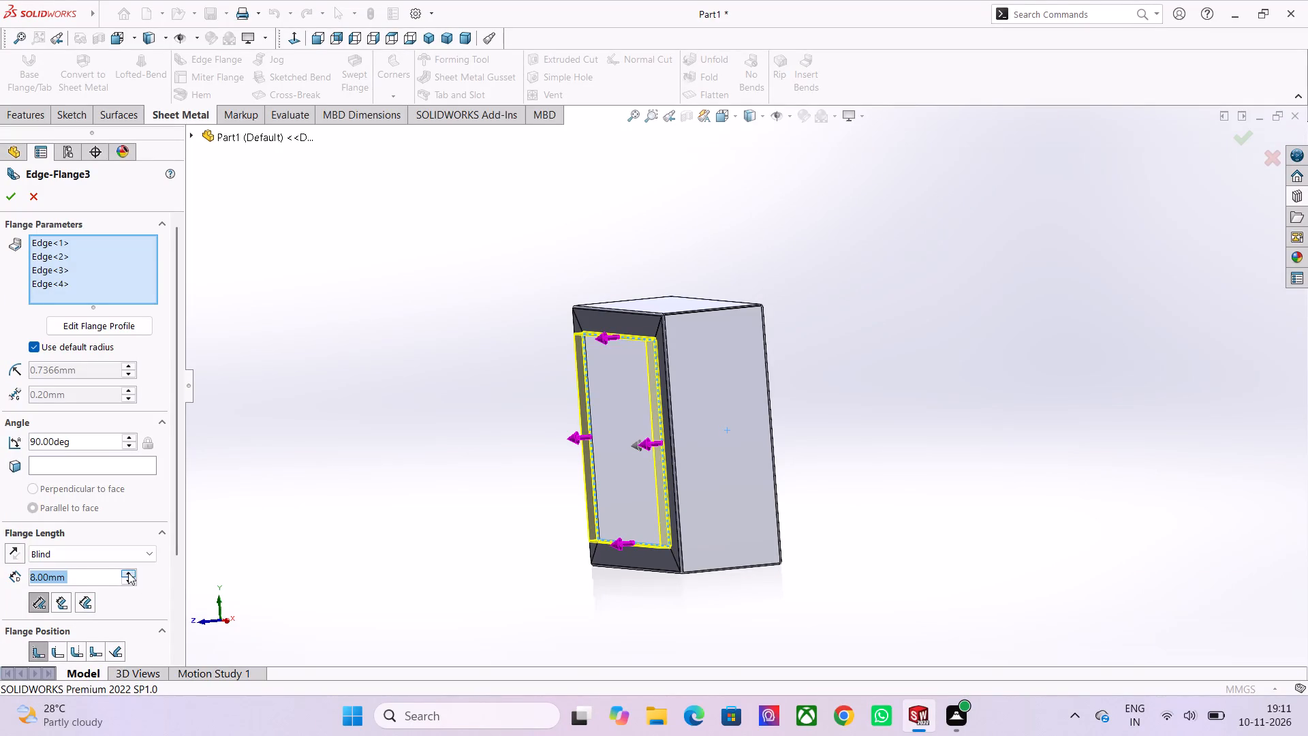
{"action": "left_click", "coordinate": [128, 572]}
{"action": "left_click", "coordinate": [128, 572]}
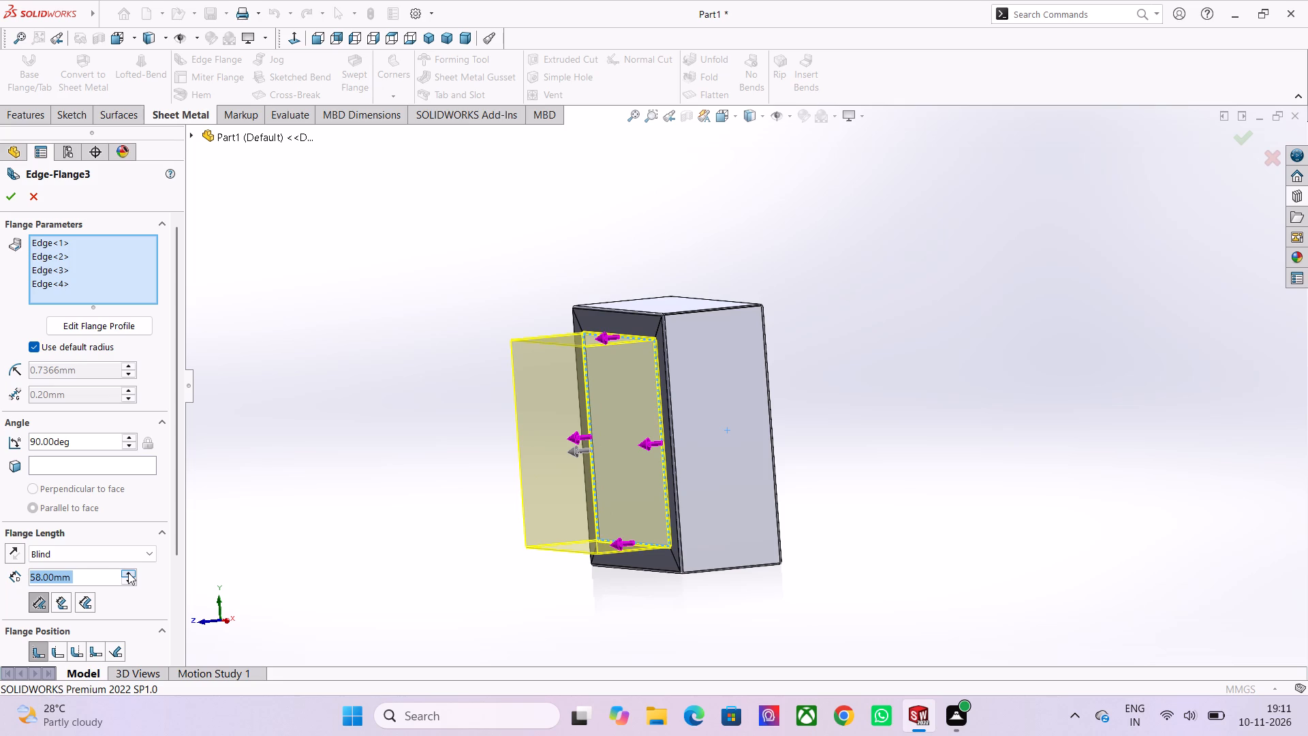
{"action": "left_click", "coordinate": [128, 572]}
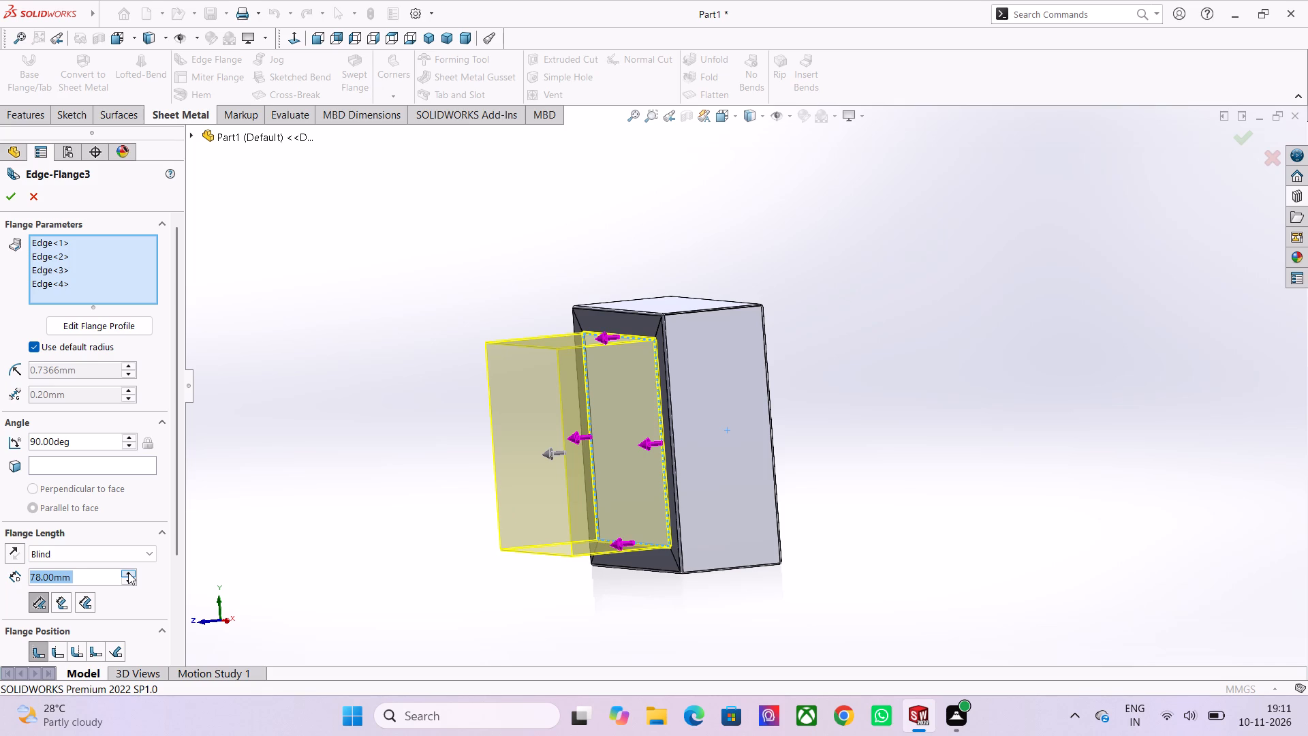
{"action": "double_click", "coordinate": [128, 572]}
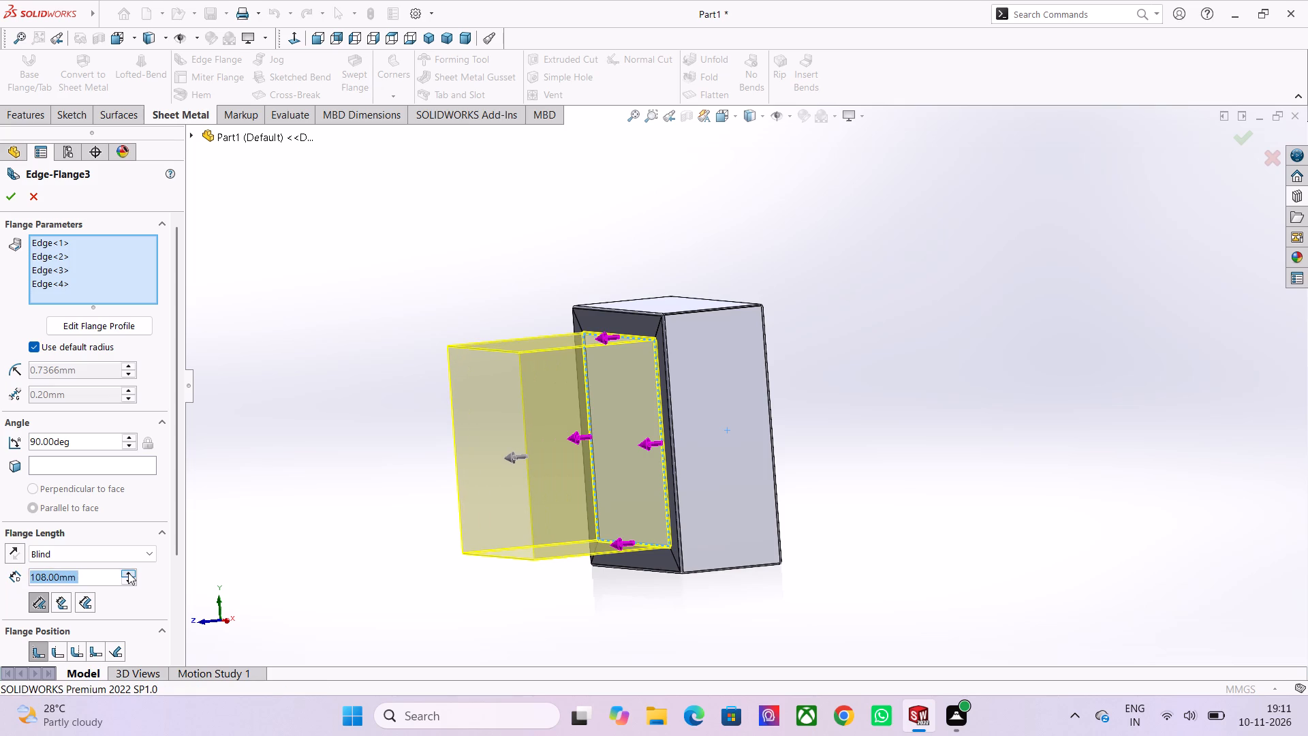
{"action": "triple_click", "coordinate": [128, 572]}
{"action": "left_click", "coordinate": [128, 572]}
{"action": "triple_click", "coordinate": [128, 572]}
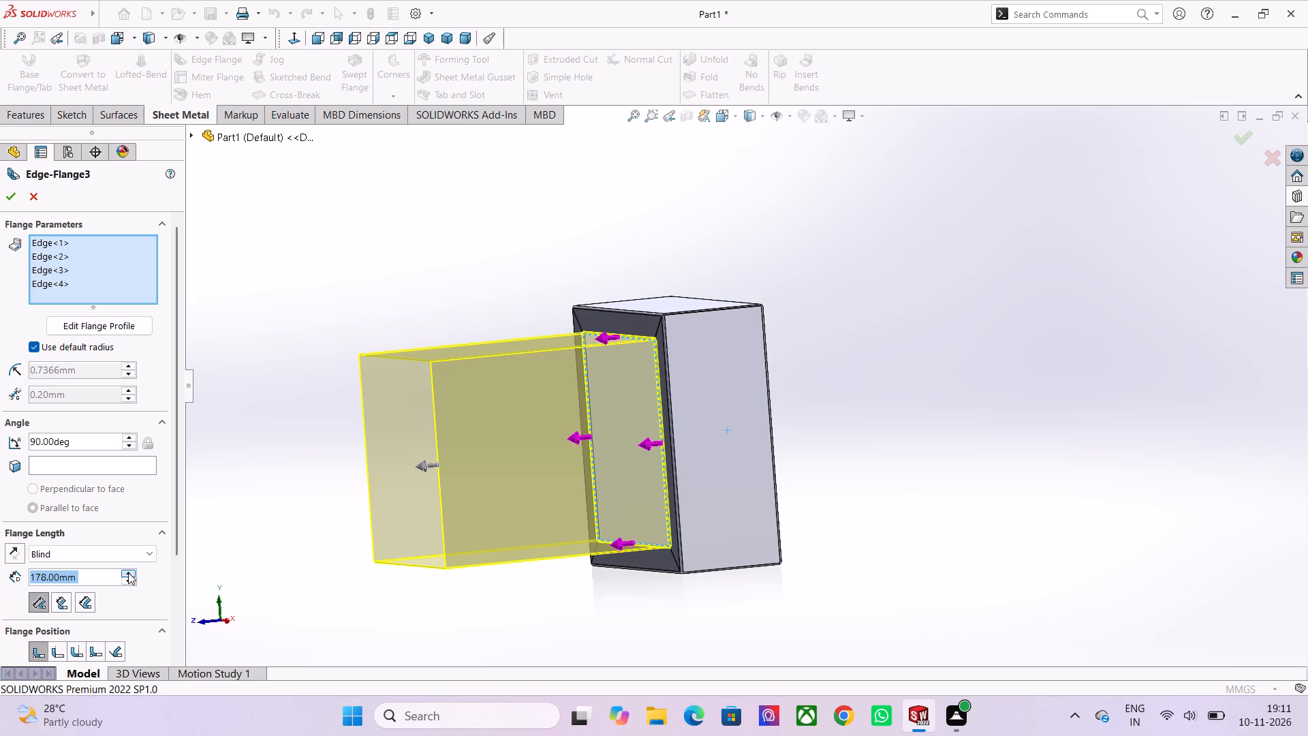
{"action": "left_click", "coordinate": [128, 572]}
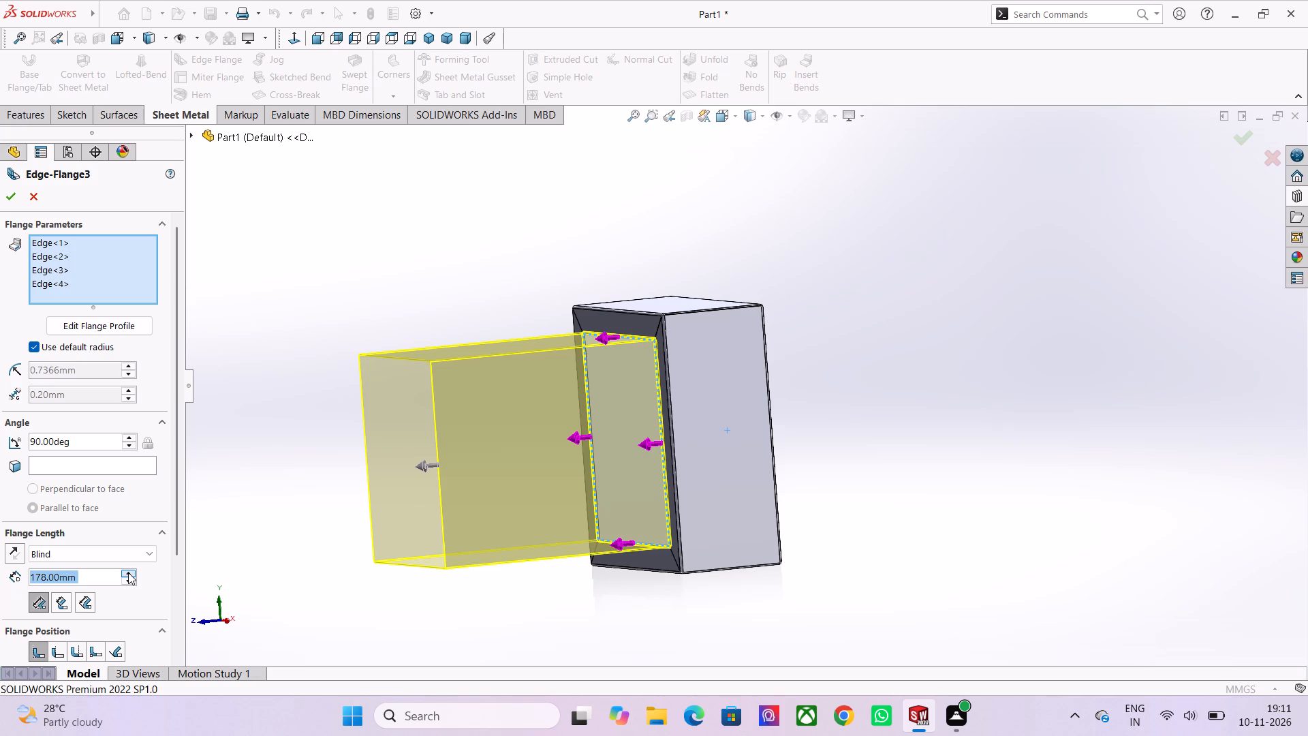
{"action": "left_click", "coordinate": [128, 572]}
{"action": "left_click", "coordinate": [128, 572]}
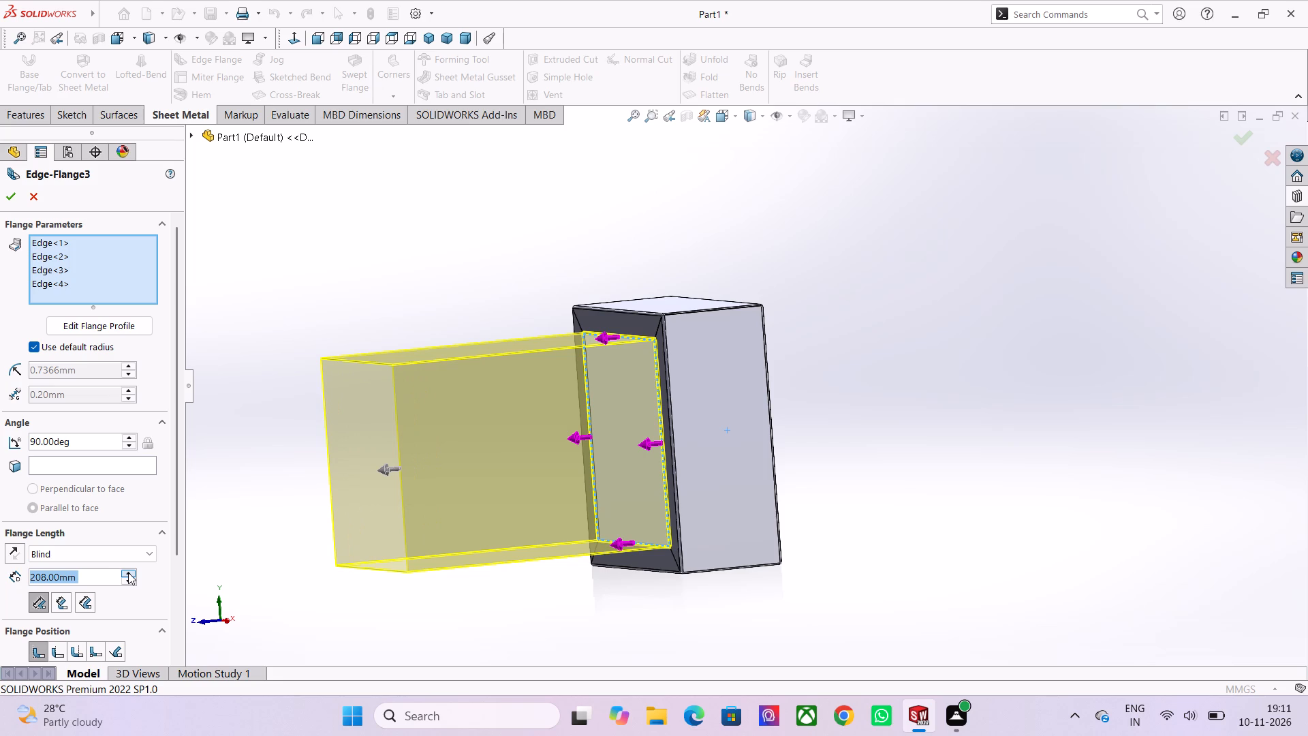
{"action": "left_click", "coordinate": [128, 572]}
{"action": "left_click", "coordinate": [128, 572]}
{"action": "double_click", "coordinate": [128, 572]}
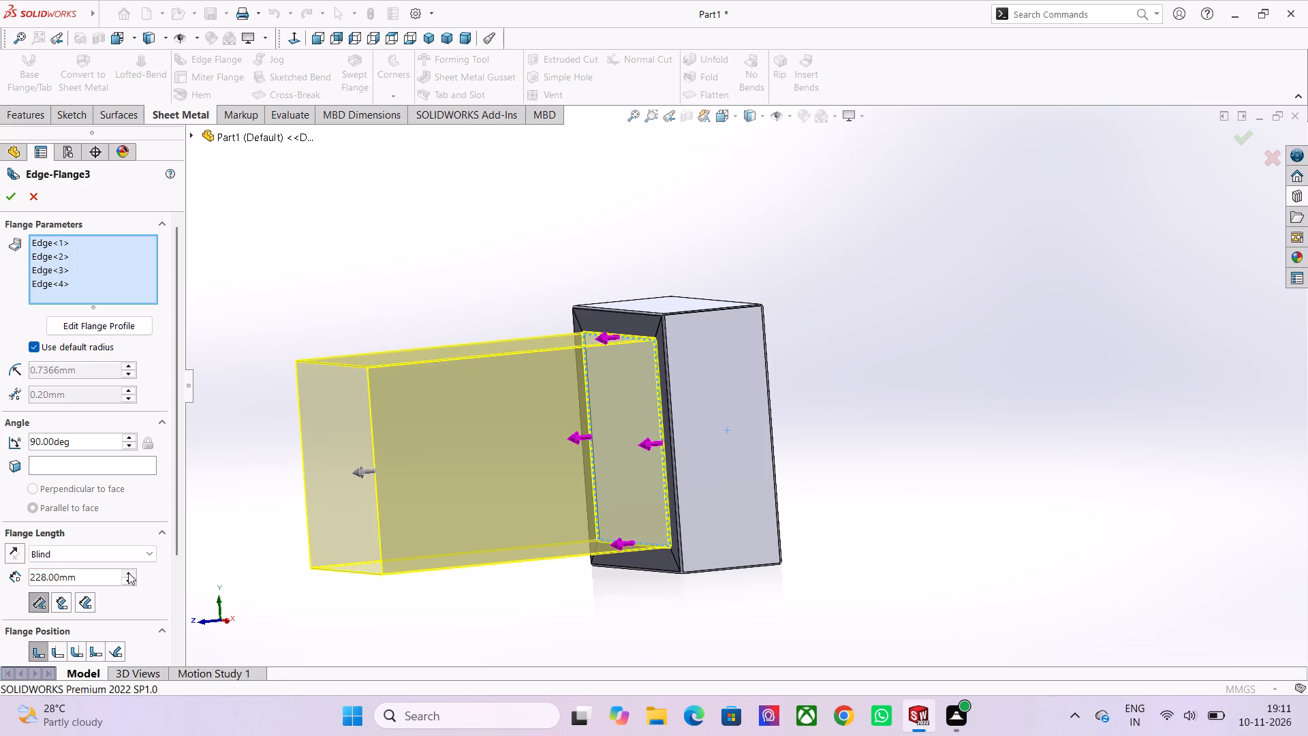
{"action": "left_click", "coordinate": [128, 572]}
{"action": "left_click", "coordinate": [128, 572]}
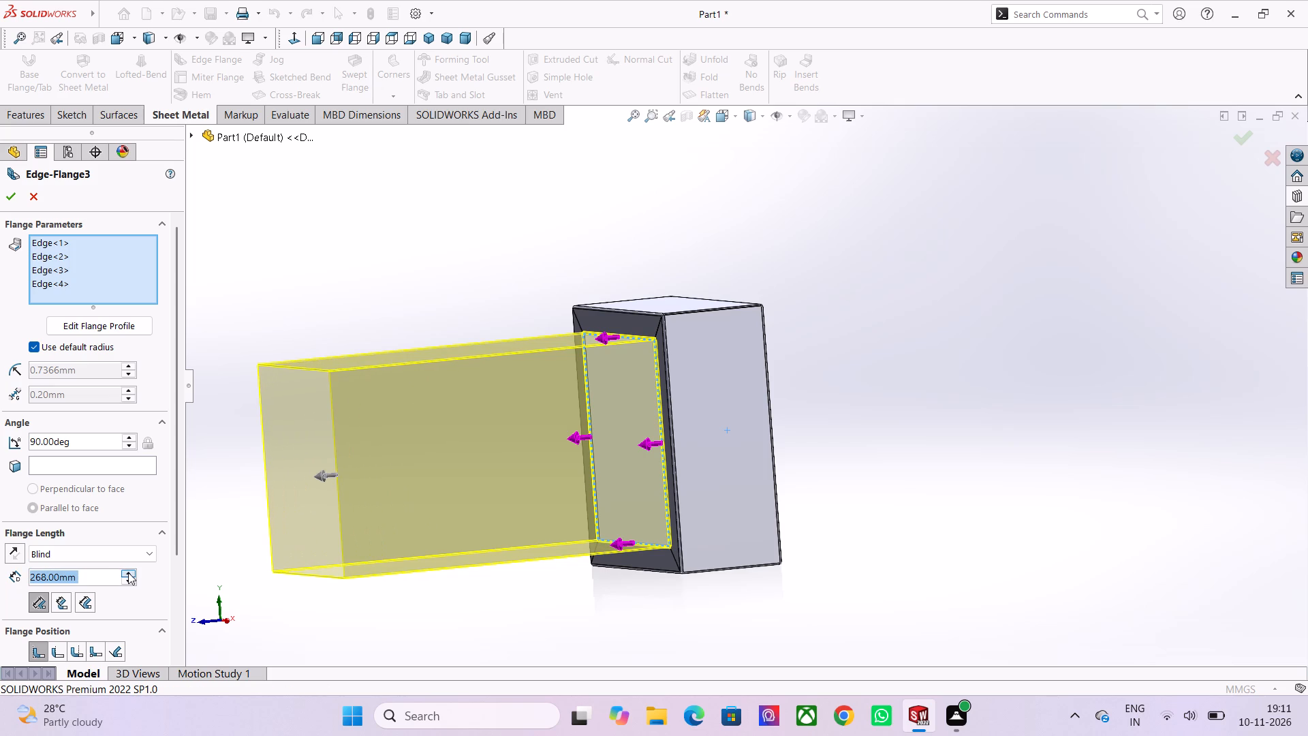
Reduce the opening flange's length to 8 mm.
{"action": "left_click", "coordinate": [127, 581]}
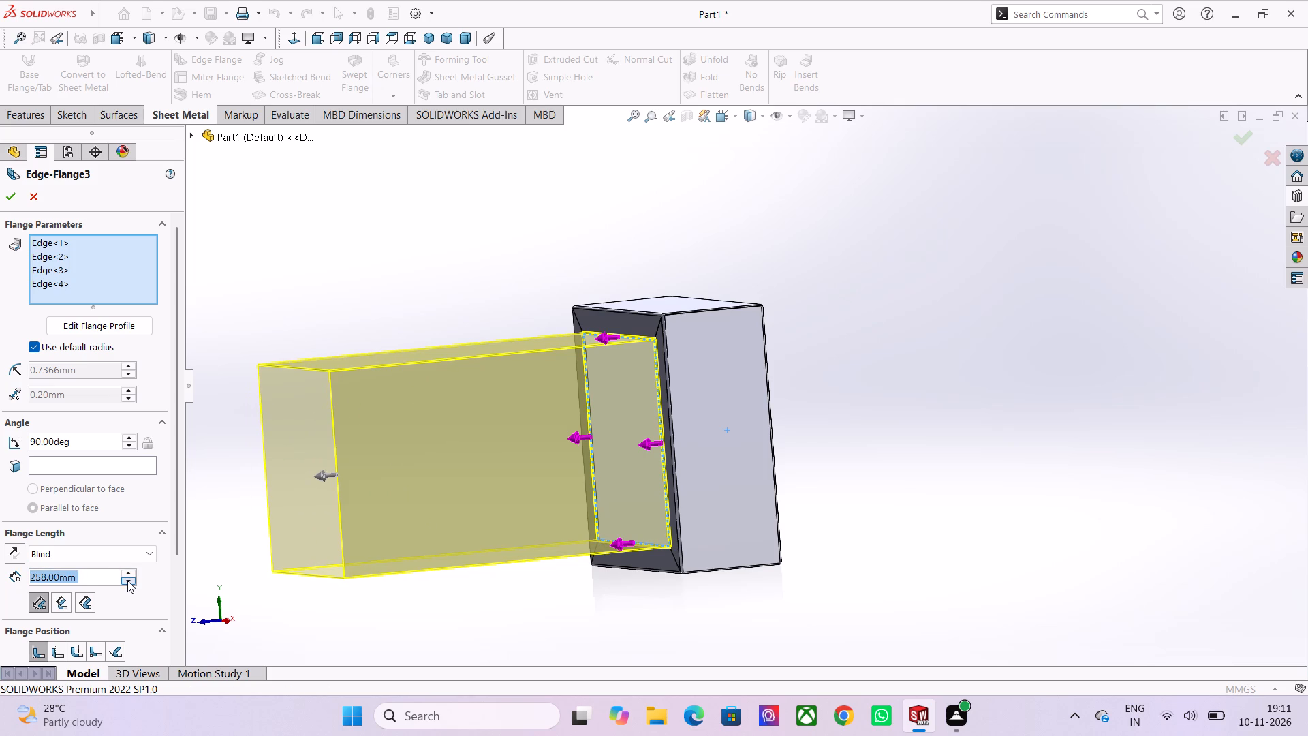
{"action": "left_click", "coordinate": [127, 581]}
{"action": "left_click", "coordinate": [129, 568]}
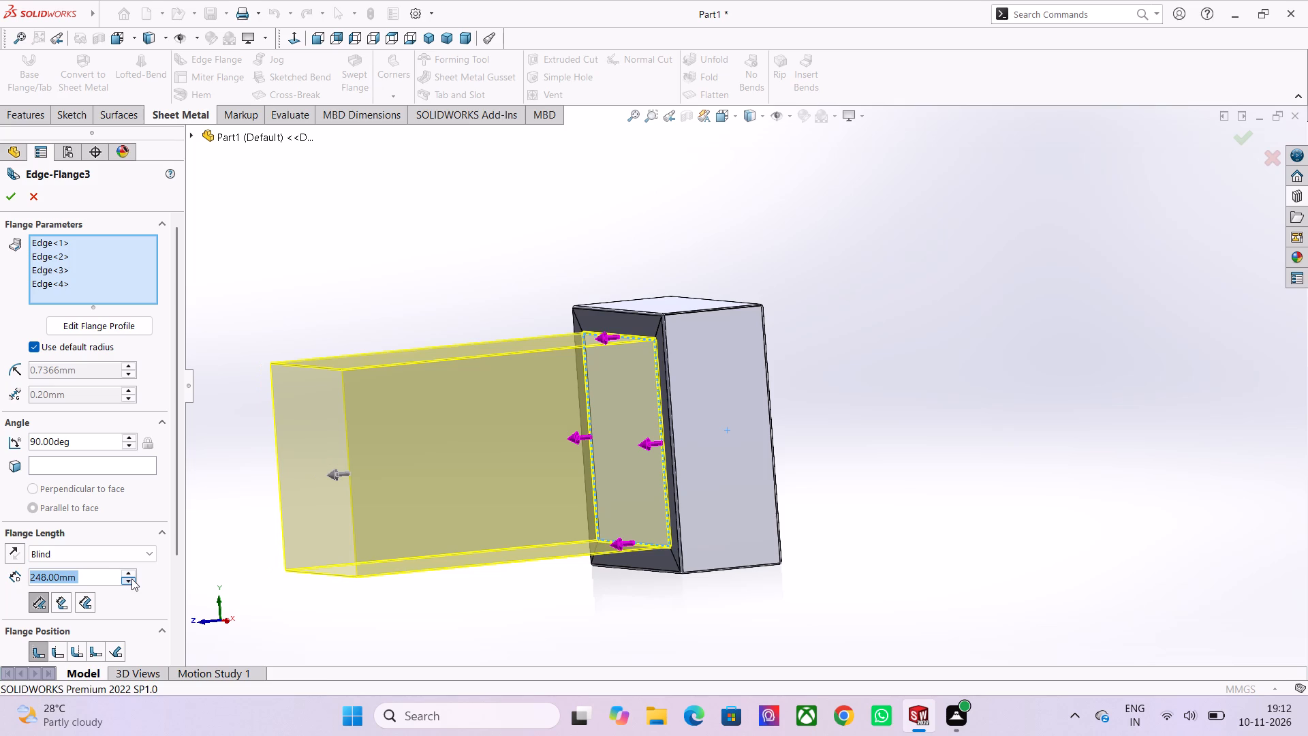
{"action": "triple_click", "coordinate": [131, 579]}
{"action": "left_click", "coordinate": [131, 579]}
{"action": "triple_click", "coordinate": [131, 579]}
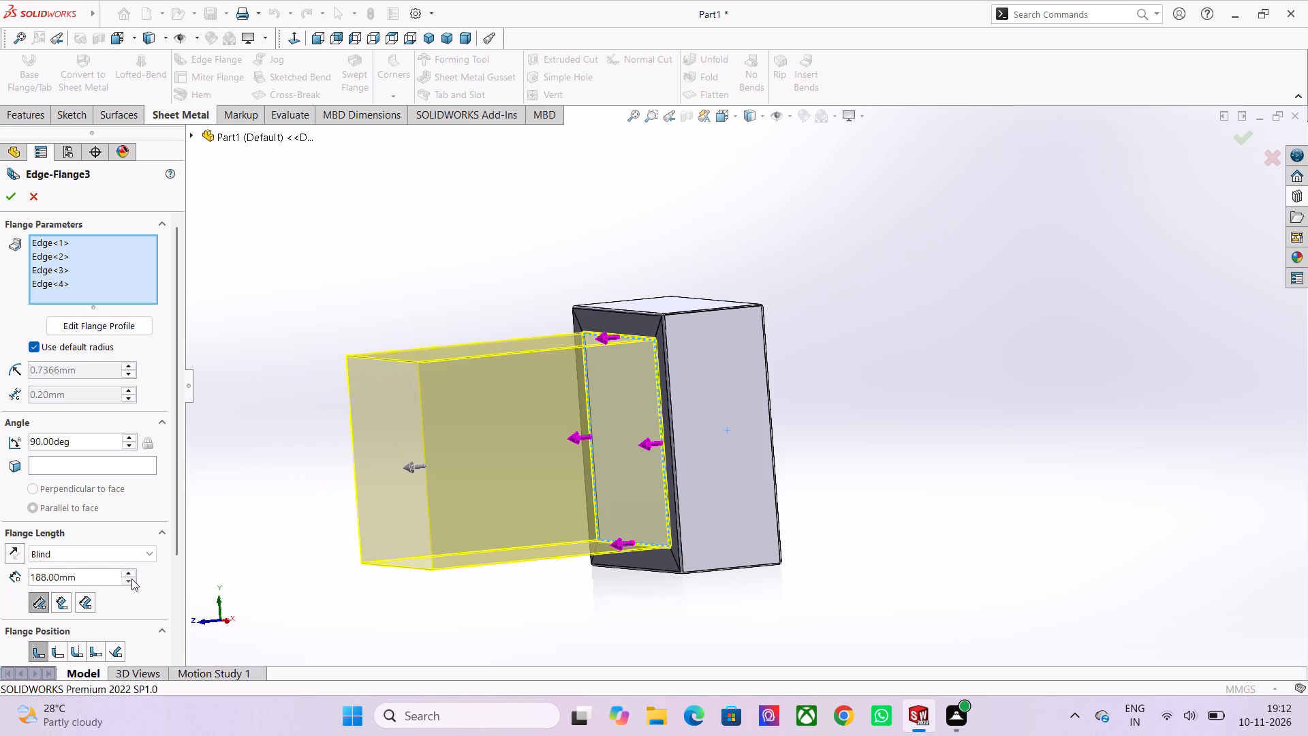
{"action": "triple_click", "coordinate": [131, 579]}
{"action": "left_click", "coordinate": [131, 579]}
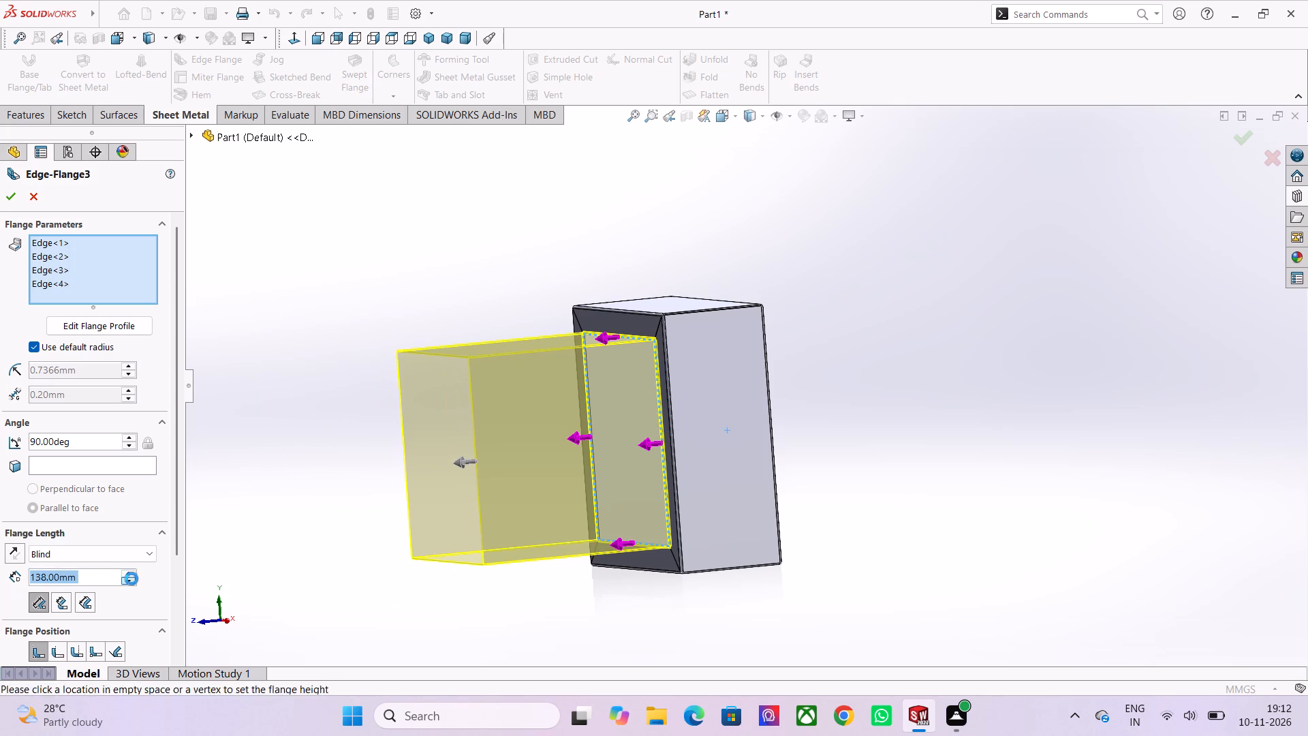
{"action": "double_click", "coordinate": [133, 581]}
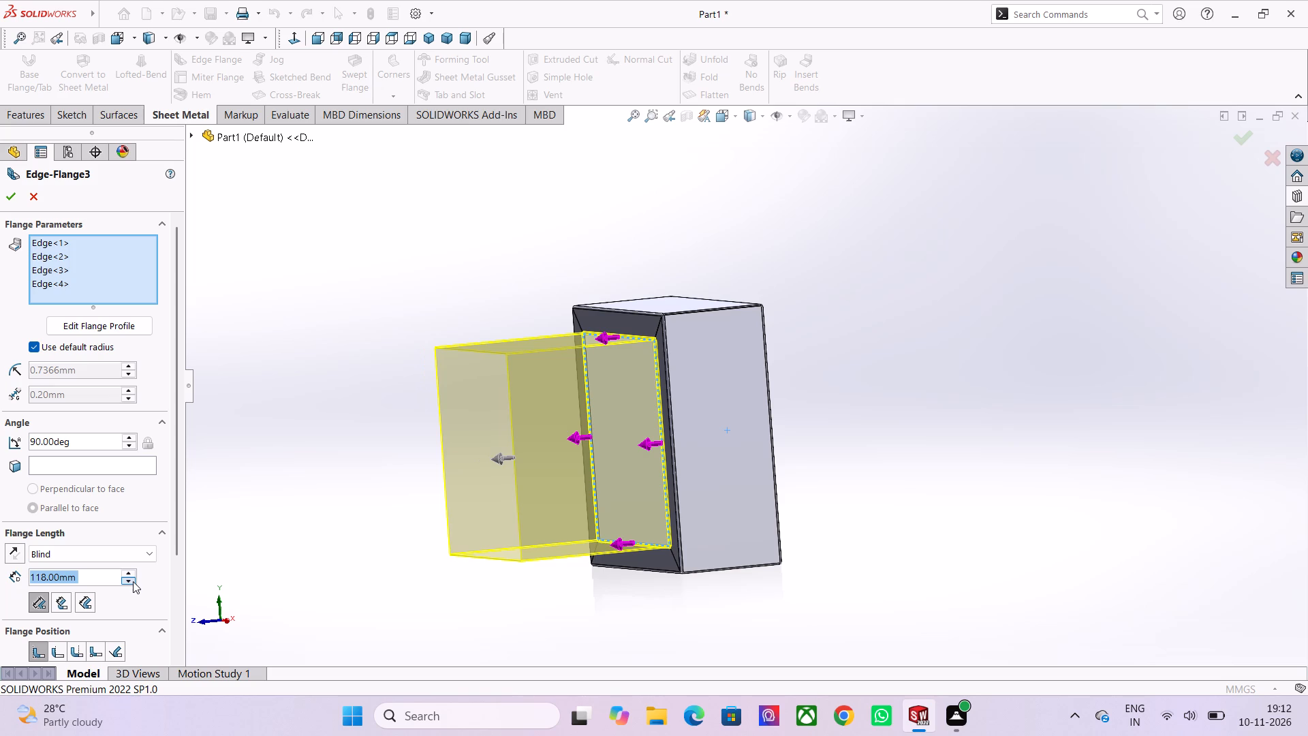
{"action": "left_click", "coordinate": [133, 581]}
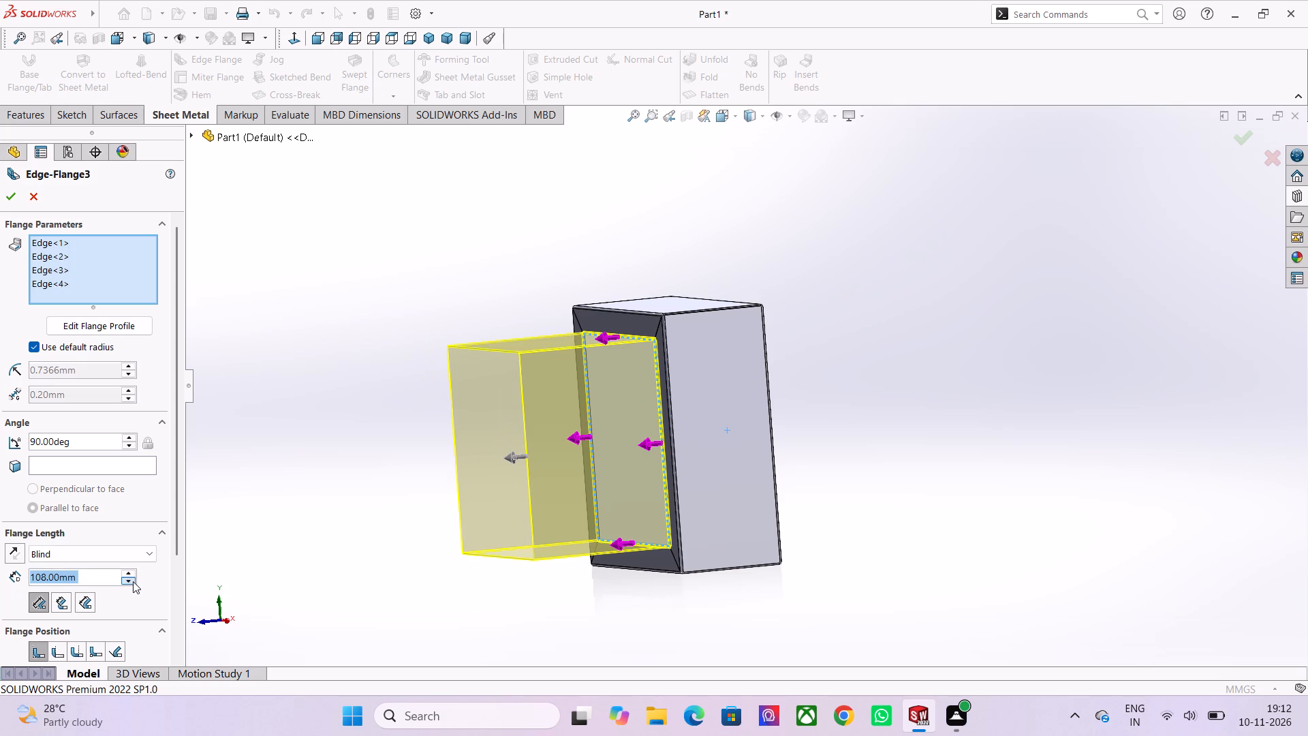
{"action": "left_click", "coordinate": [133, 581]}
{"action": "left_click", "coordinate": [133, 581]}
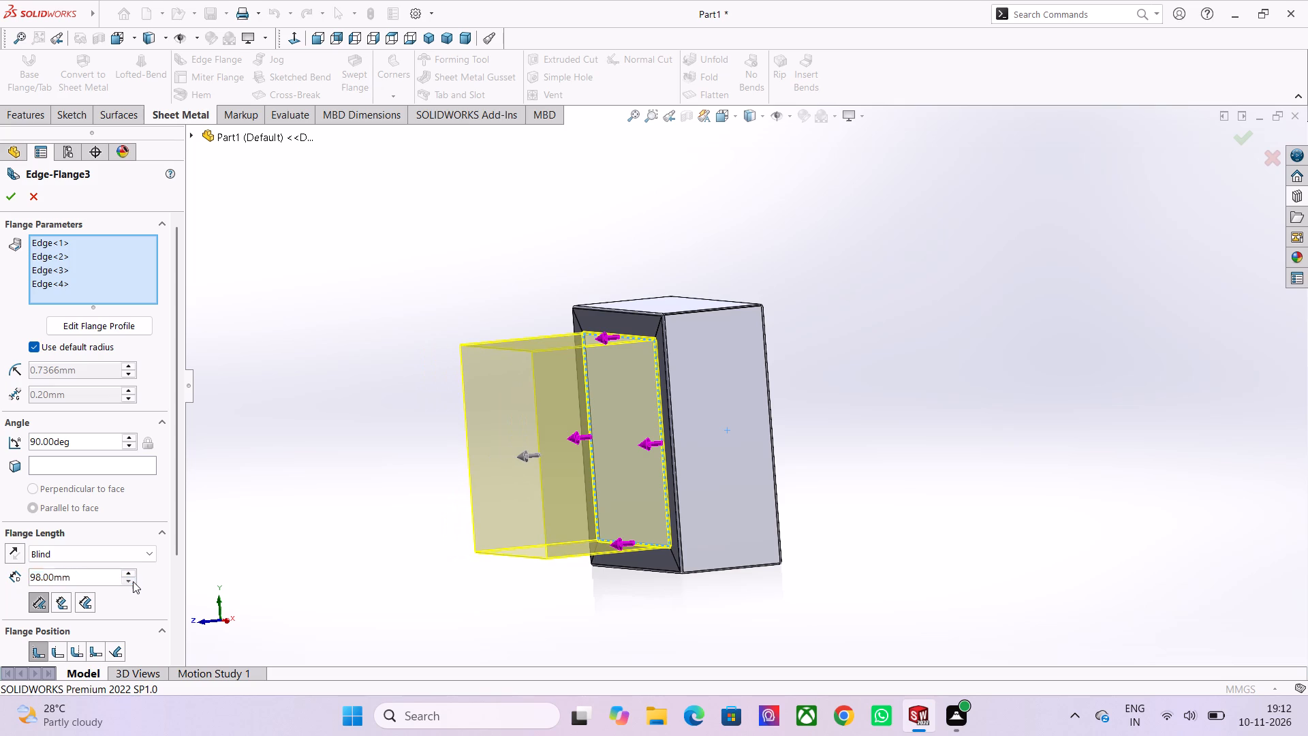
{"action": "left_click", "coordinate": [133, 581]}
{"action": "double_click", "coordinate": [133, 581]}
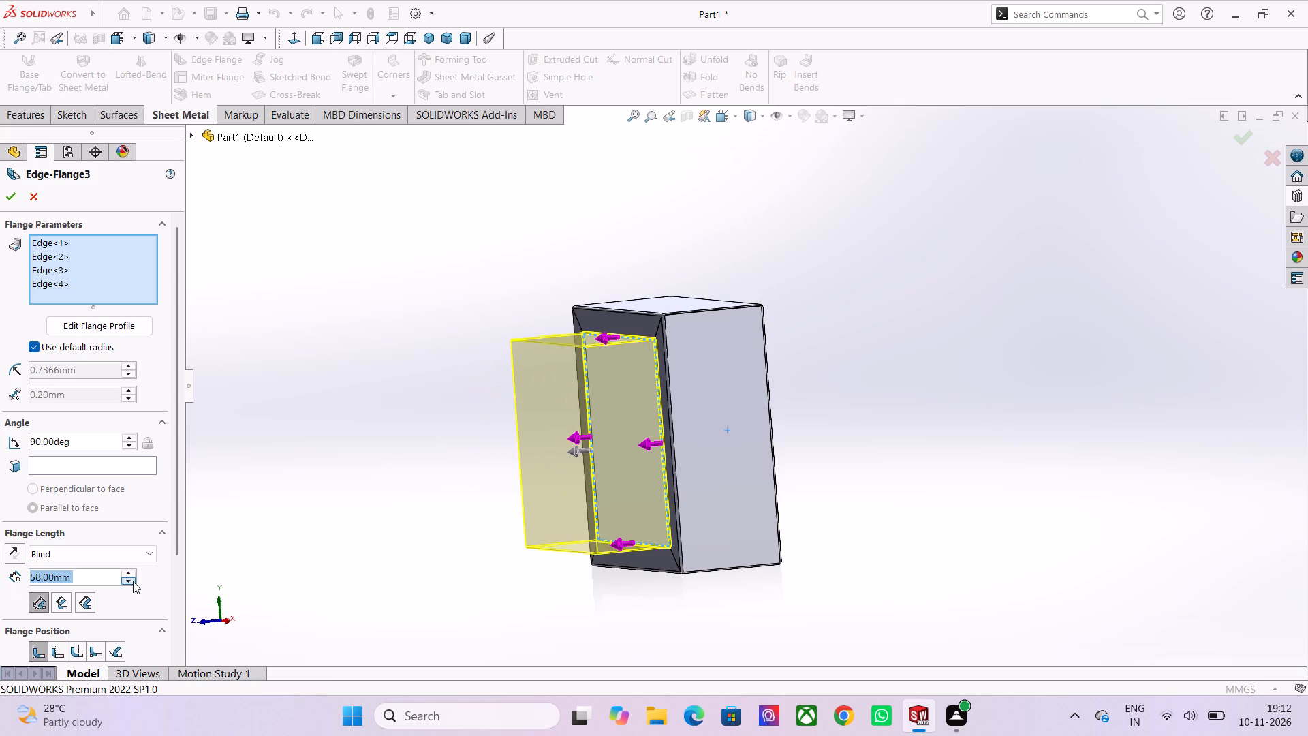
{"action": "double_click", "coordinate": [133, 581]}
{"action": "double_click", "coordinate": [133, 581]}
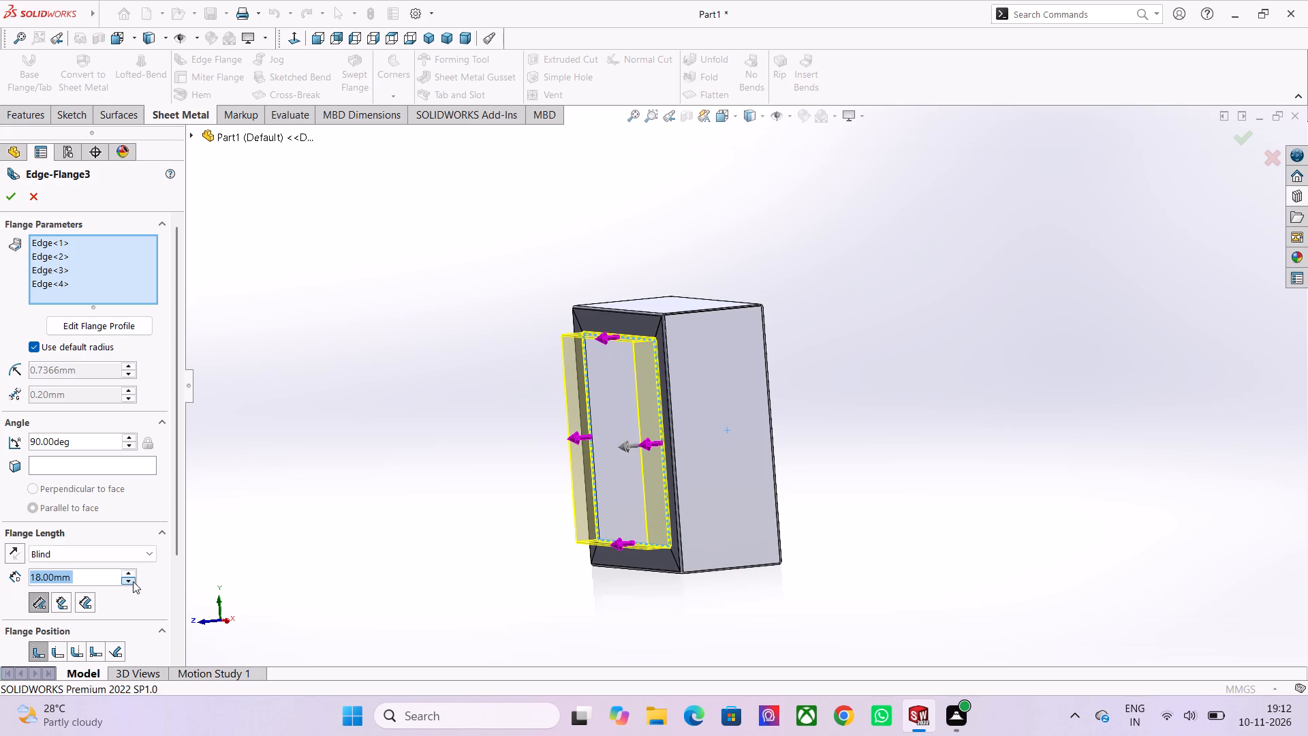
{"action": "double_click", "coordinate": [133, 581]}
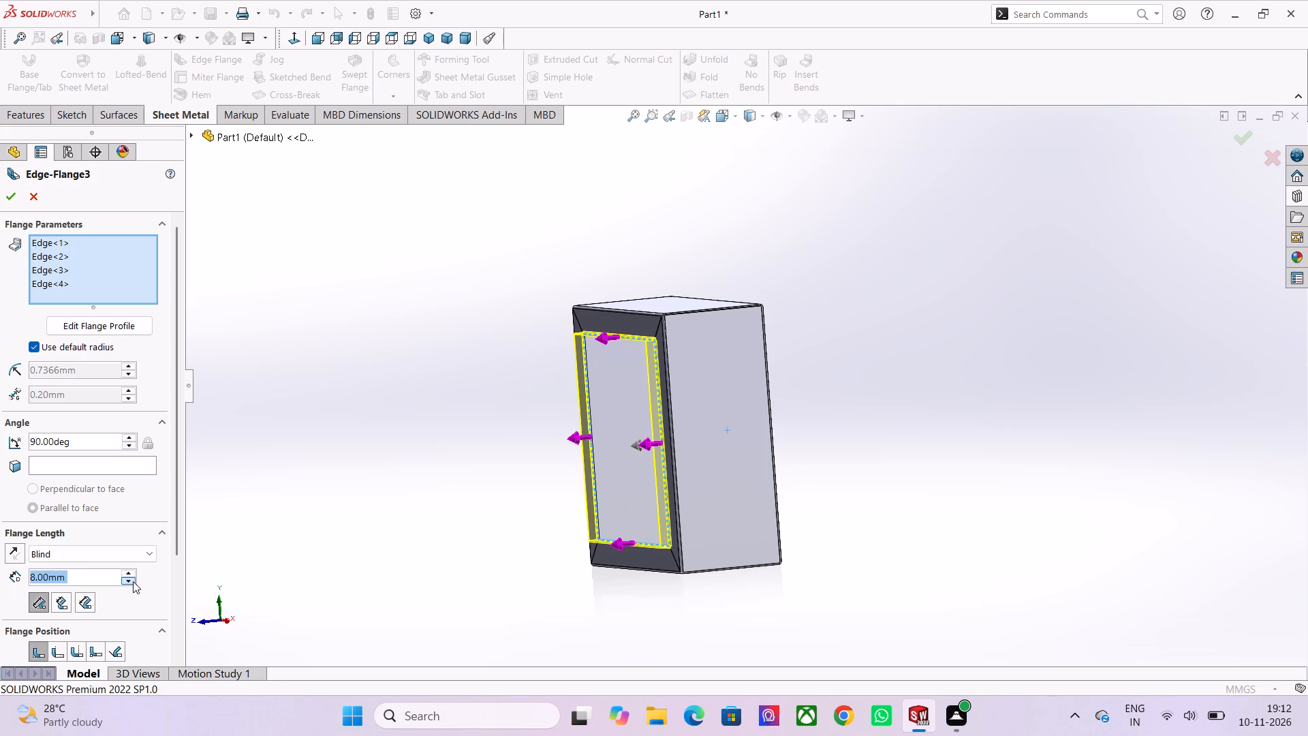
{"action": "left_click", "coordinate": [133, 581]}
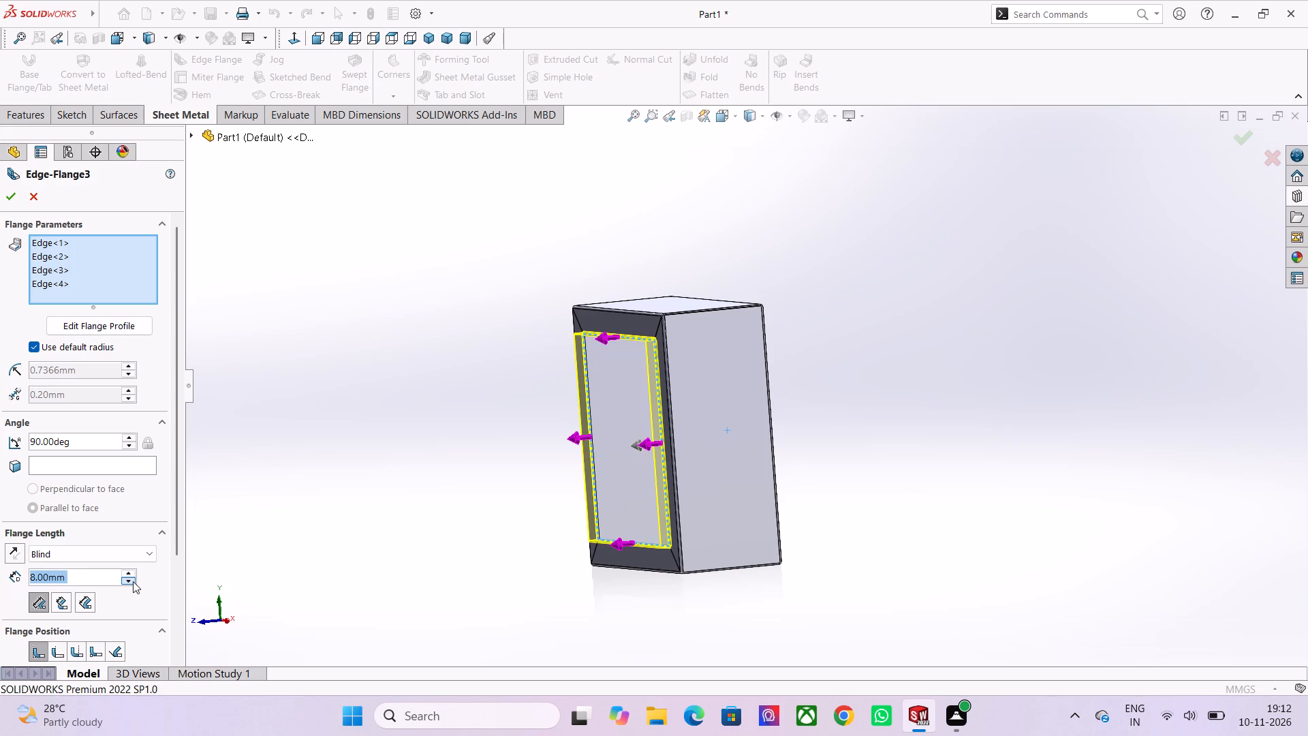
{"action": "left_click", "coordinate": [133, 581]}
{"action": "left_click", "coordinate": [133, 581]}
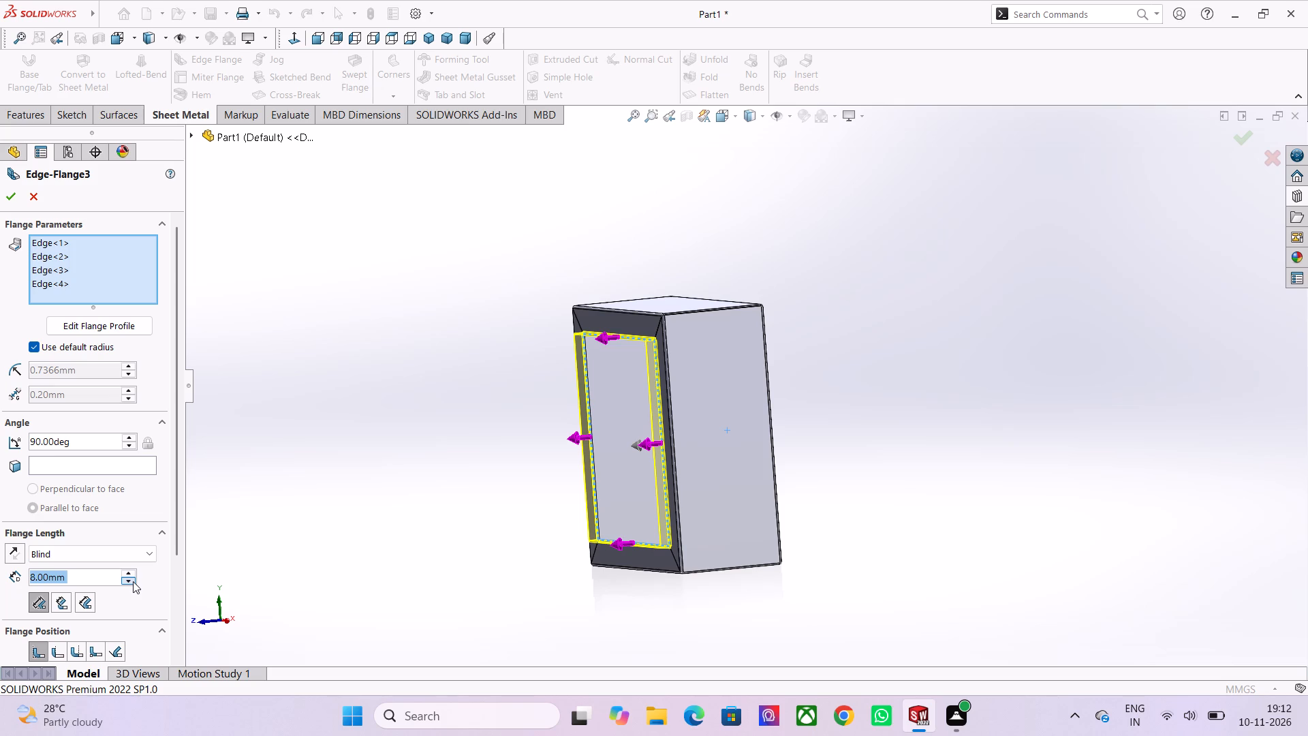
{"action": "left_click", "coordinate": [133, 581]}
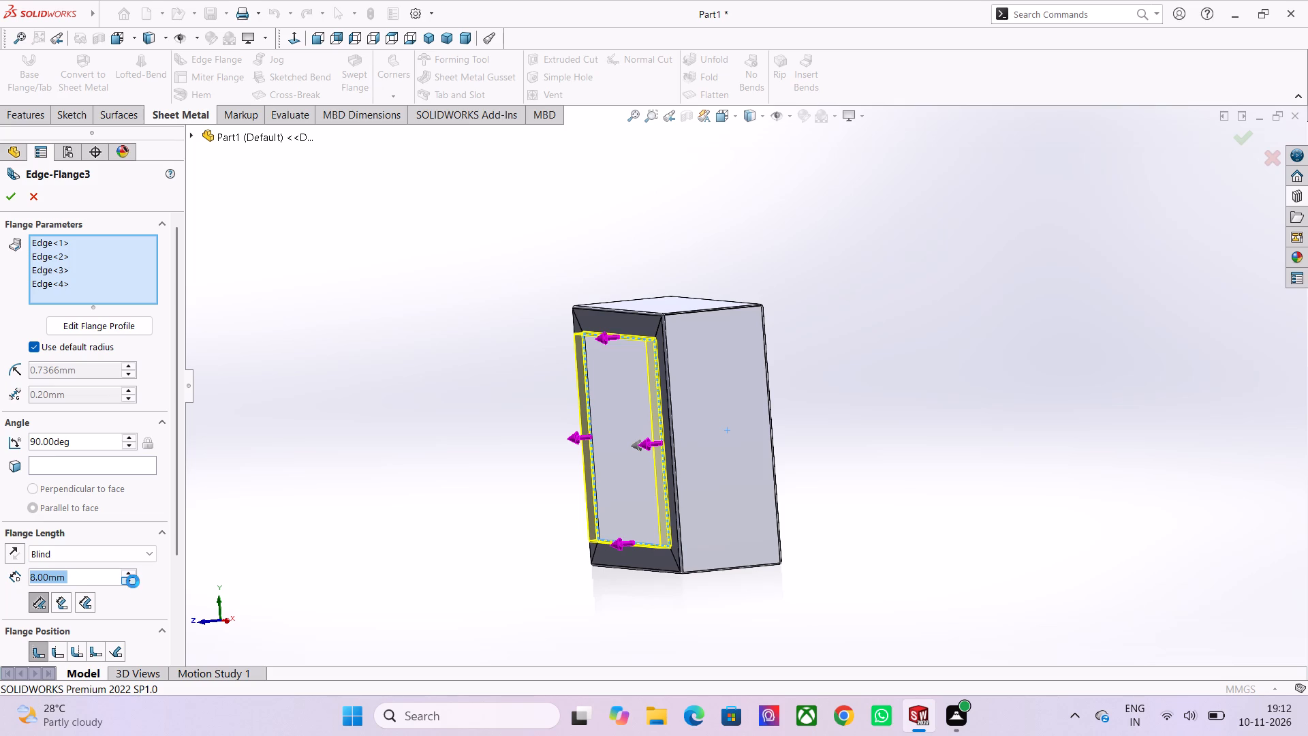
Increase the opening flange's length again.
{"action": "triple_click", "coordinate": [131, 572]}
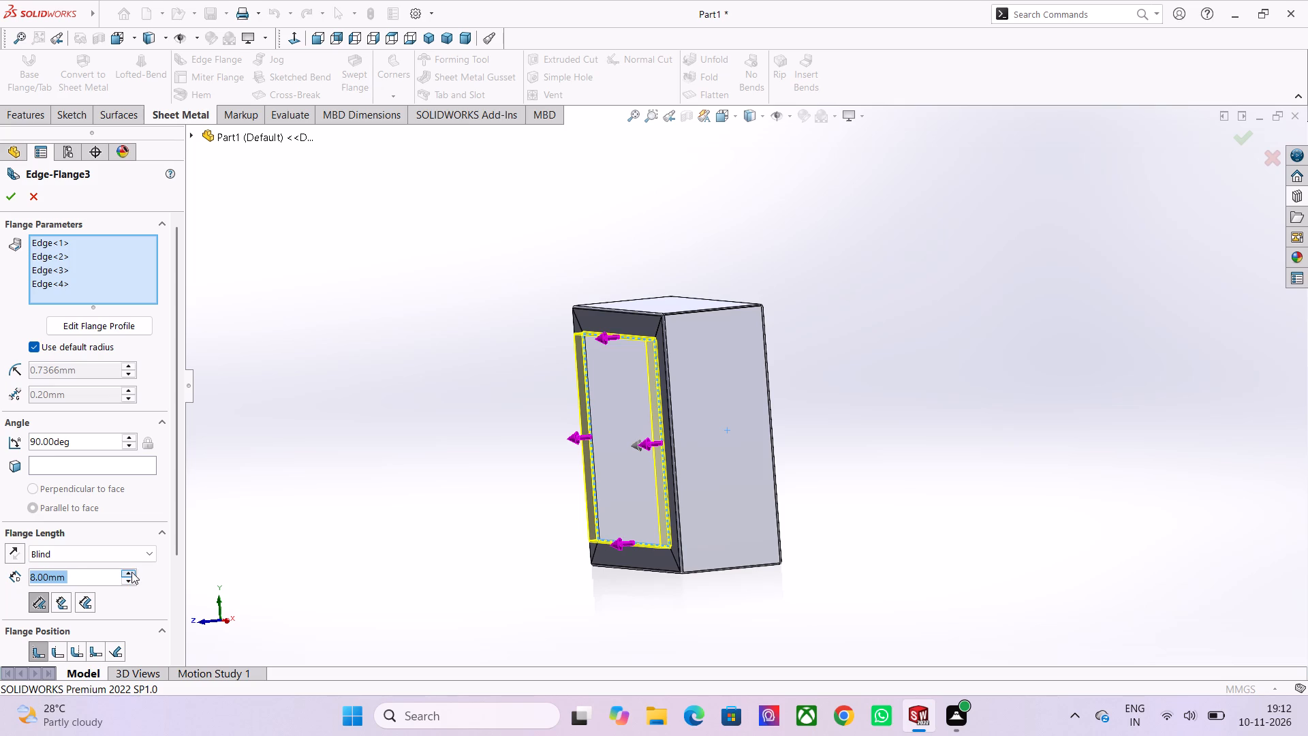
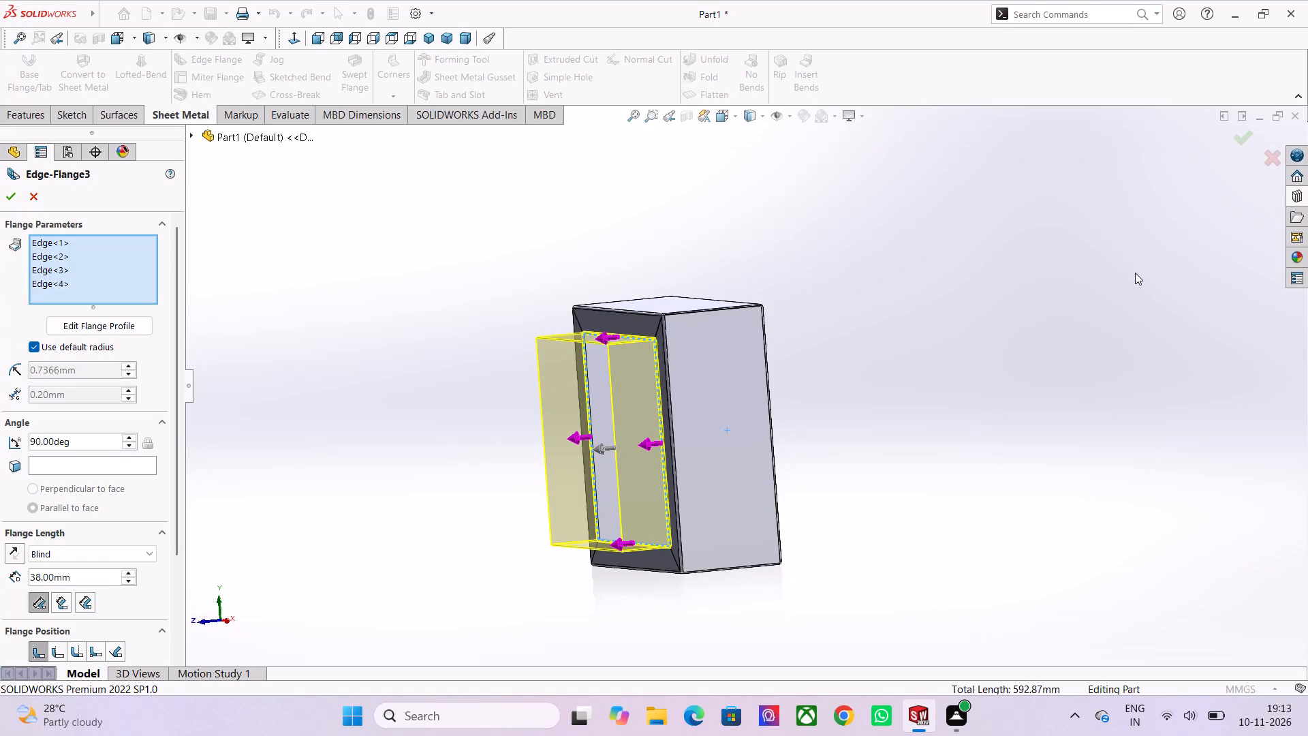
Reduce the blind length of the edge flange around the opening to 8 mm.
{"action": "left_click", "coordinate": [125, 582]}
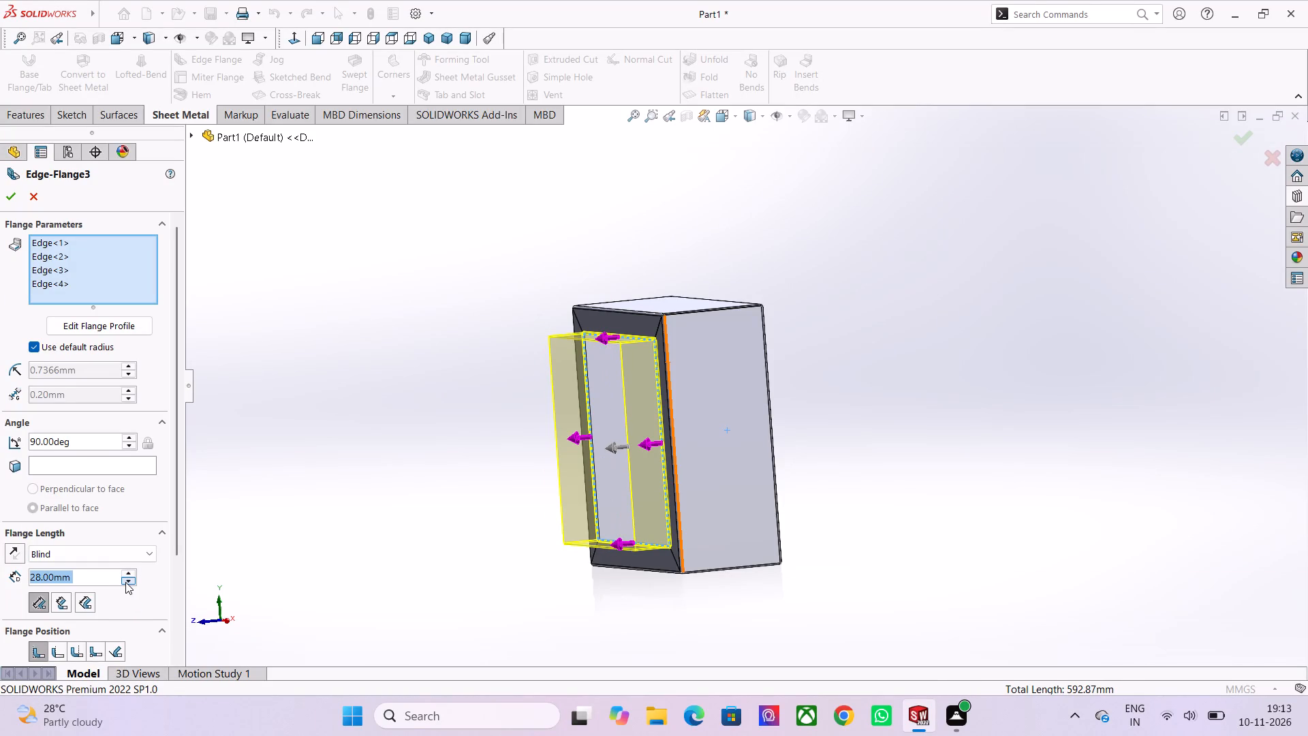
{"action": "triple_click", "coordinate": [125, 582]}
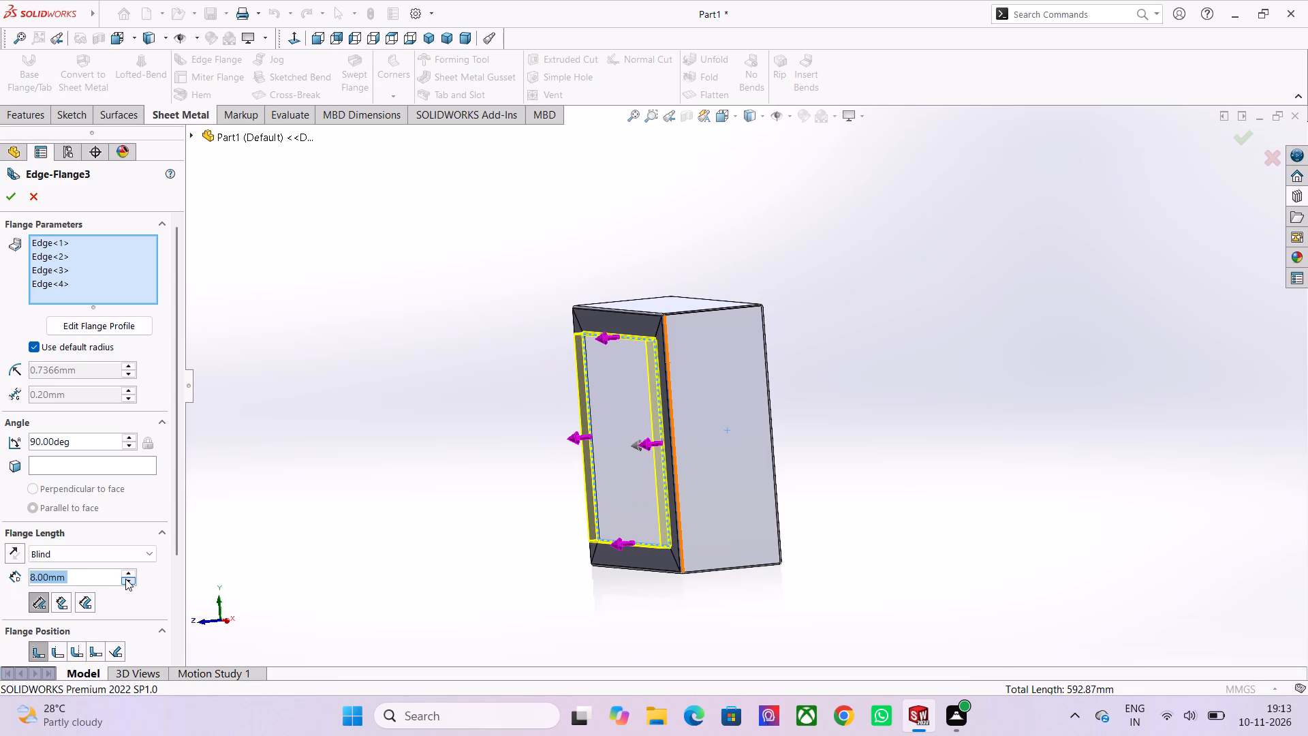
{"action": "double_click", "coordinate": [126, 579]}
{"action": "double_click", "coordinate": [126, 579]}
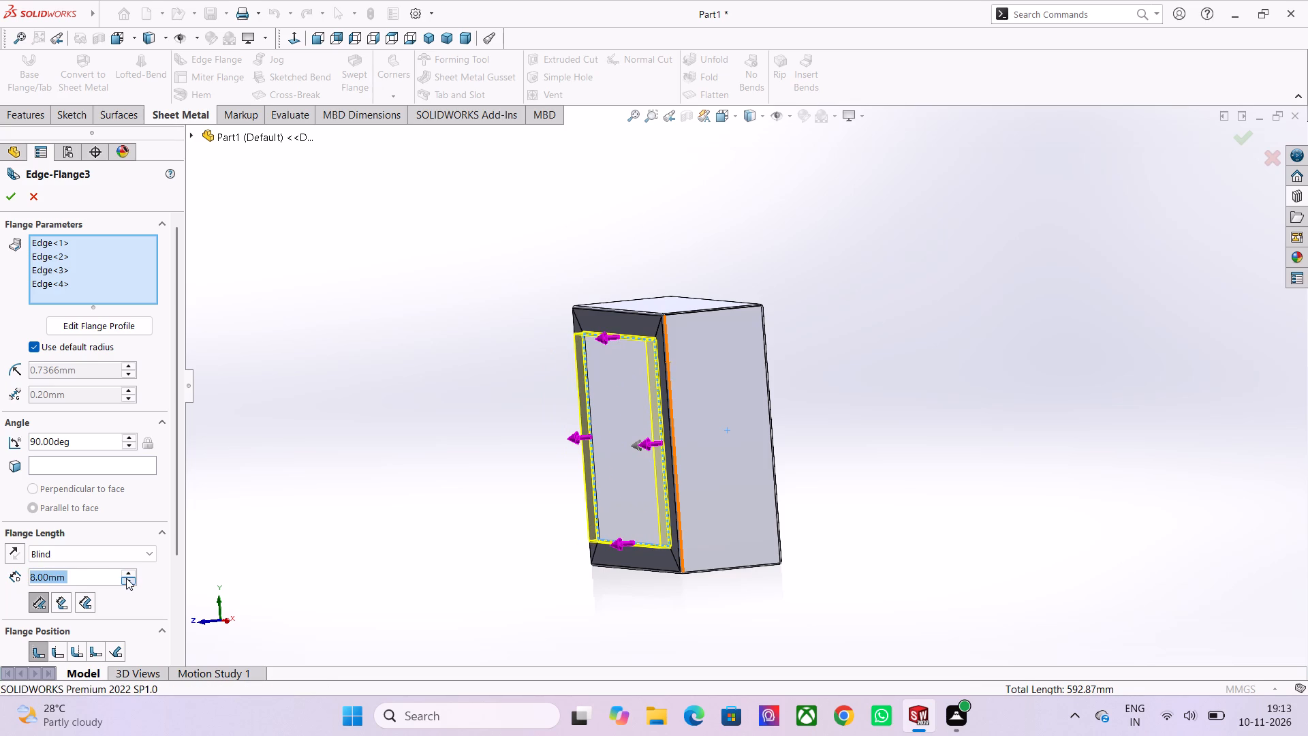
{"action": "left_click", "coordinate": [126, 578]}
{"action": "left_click", "coordinate": [126, 578]}
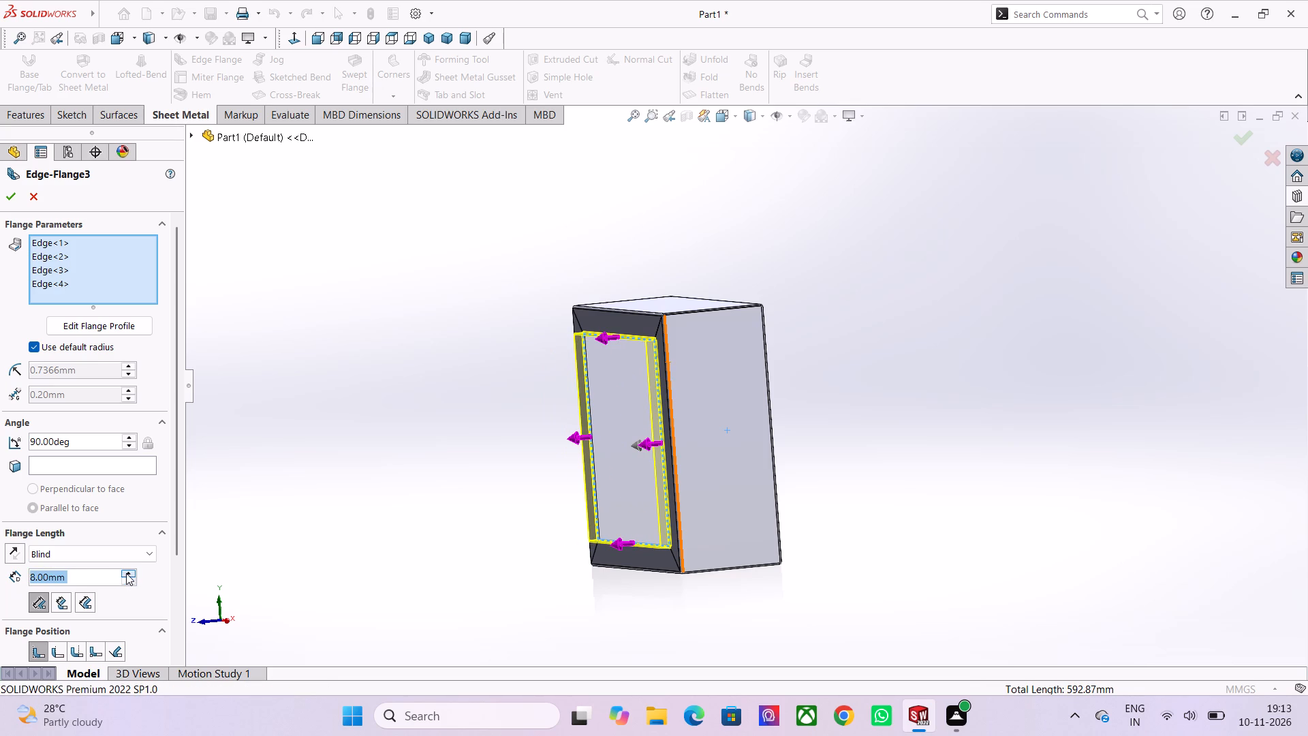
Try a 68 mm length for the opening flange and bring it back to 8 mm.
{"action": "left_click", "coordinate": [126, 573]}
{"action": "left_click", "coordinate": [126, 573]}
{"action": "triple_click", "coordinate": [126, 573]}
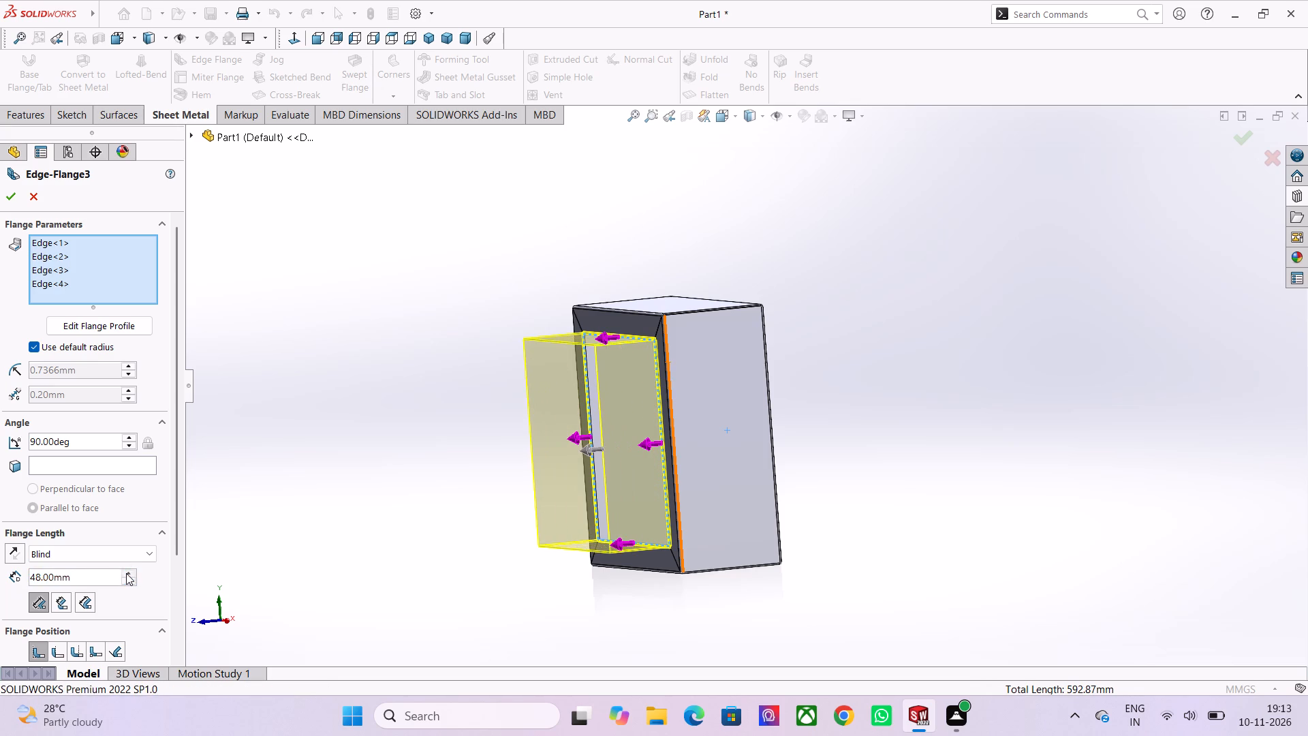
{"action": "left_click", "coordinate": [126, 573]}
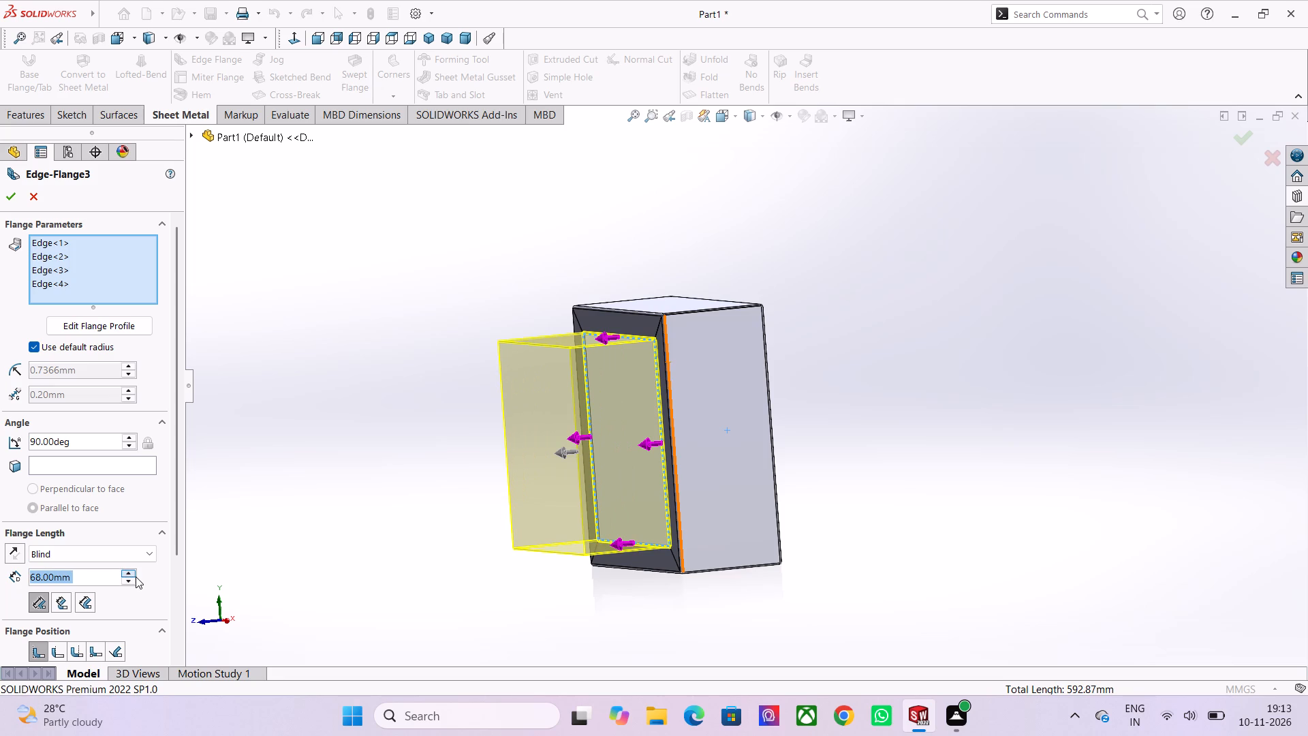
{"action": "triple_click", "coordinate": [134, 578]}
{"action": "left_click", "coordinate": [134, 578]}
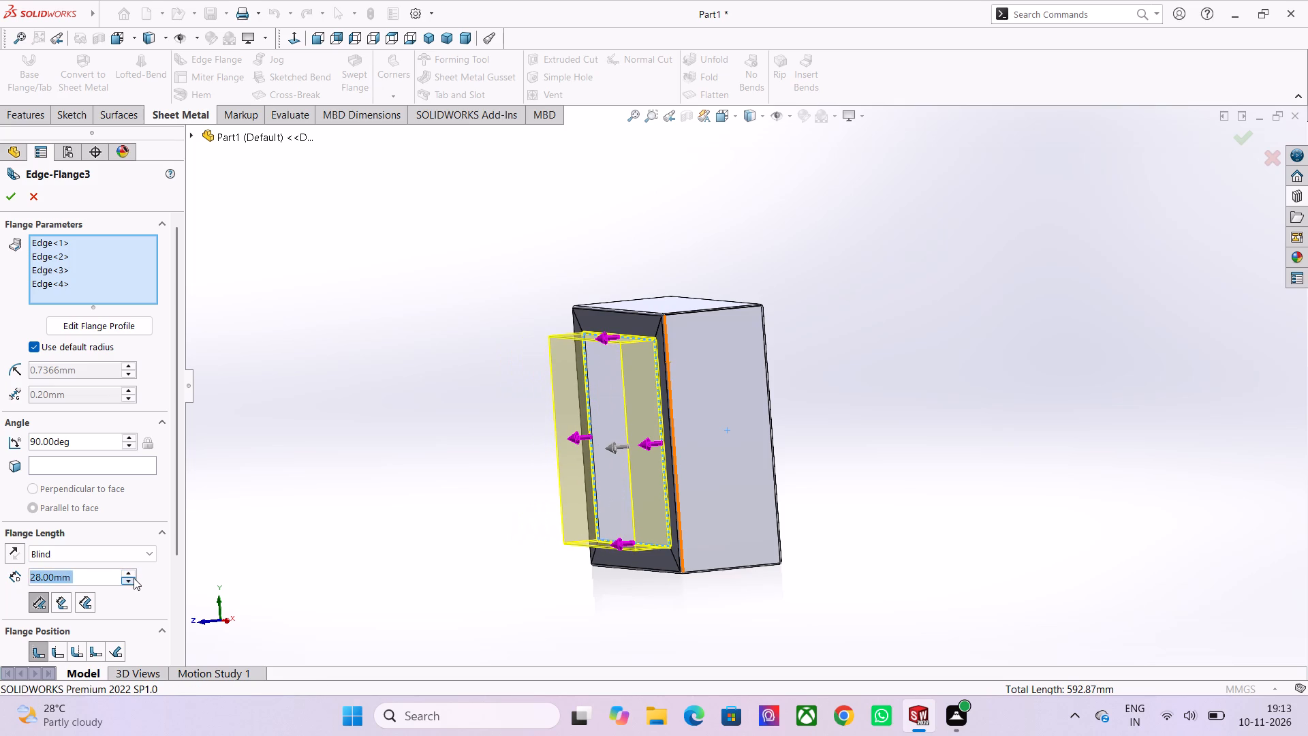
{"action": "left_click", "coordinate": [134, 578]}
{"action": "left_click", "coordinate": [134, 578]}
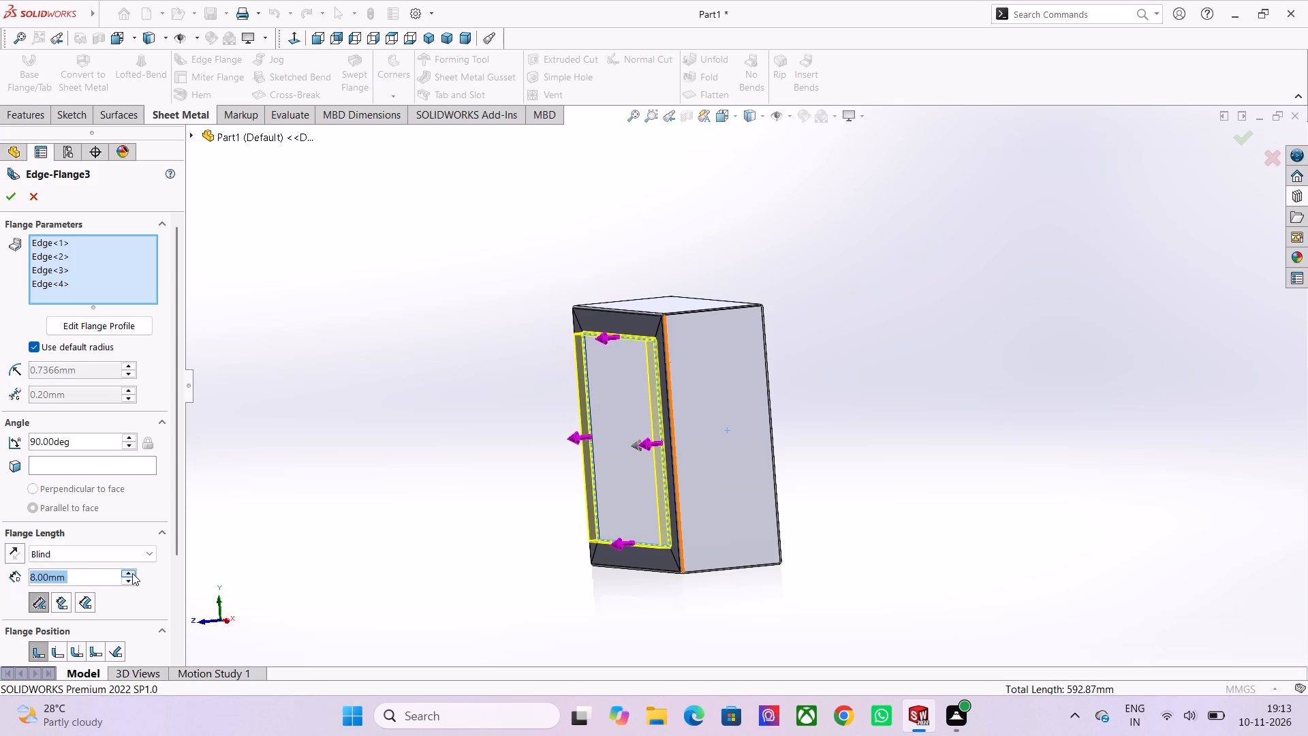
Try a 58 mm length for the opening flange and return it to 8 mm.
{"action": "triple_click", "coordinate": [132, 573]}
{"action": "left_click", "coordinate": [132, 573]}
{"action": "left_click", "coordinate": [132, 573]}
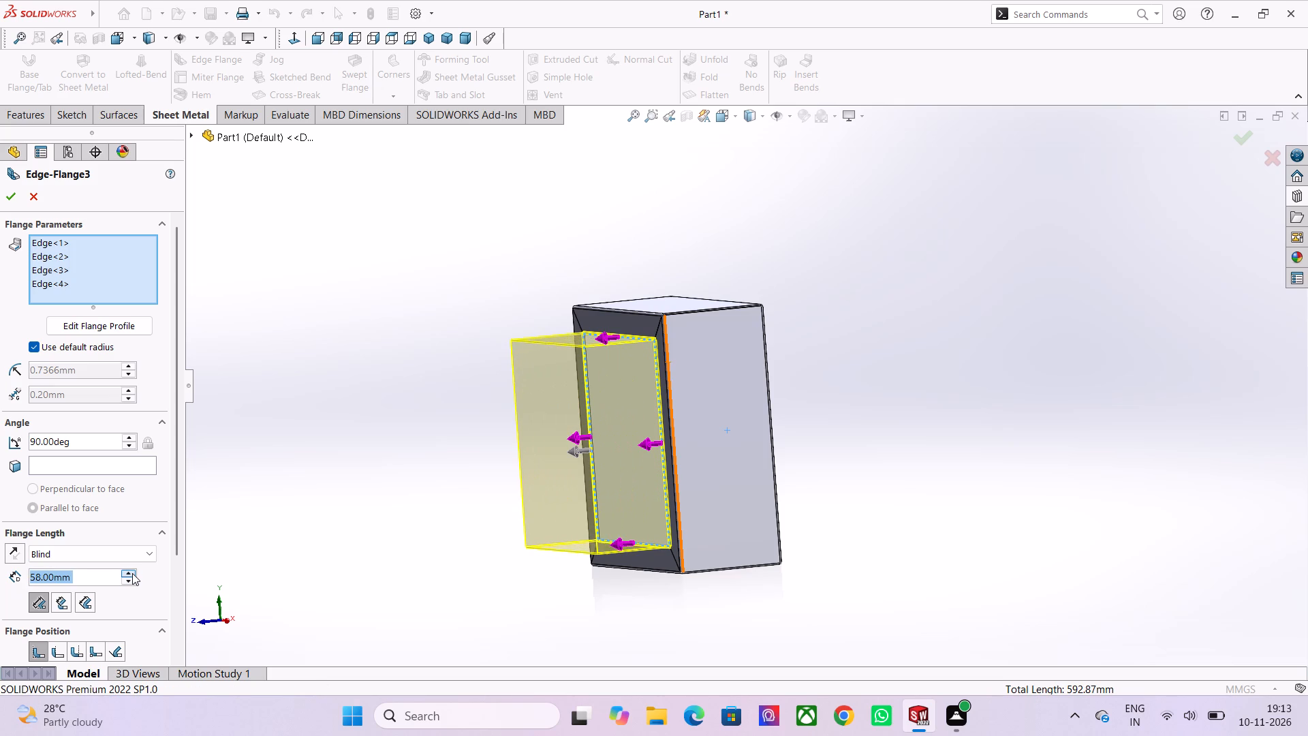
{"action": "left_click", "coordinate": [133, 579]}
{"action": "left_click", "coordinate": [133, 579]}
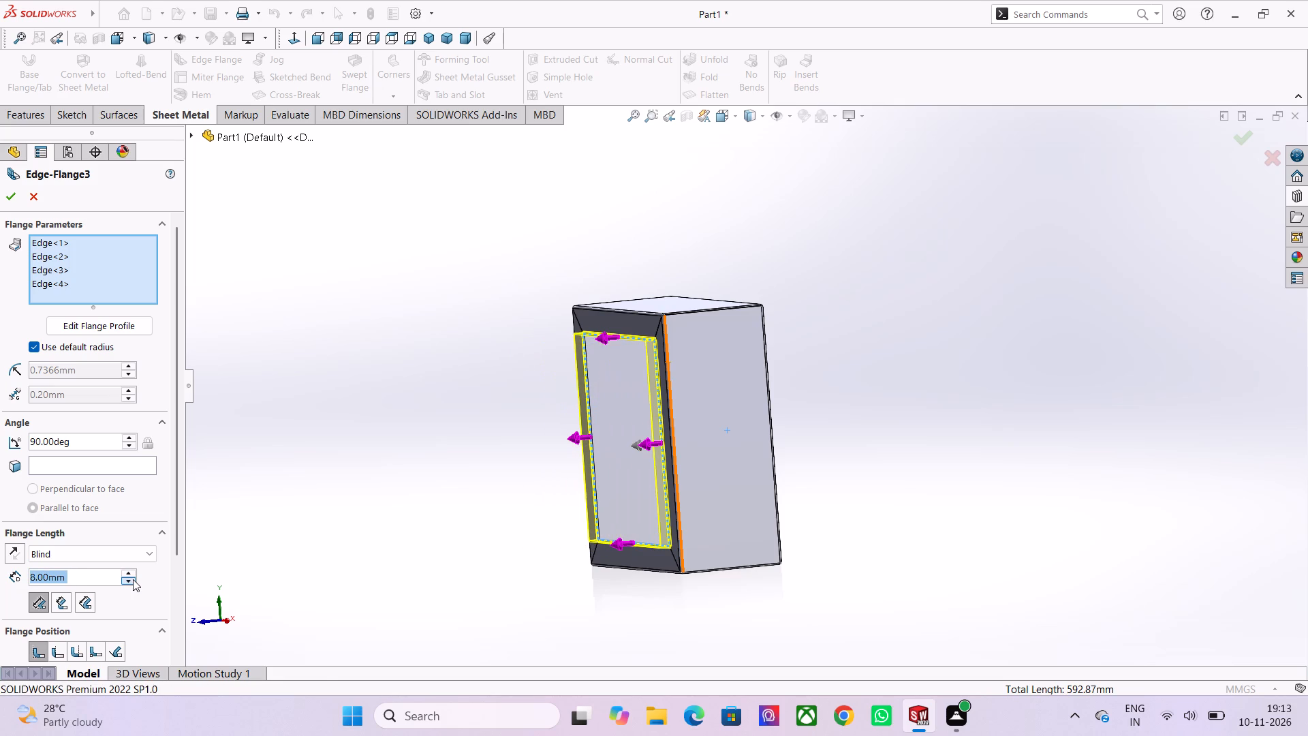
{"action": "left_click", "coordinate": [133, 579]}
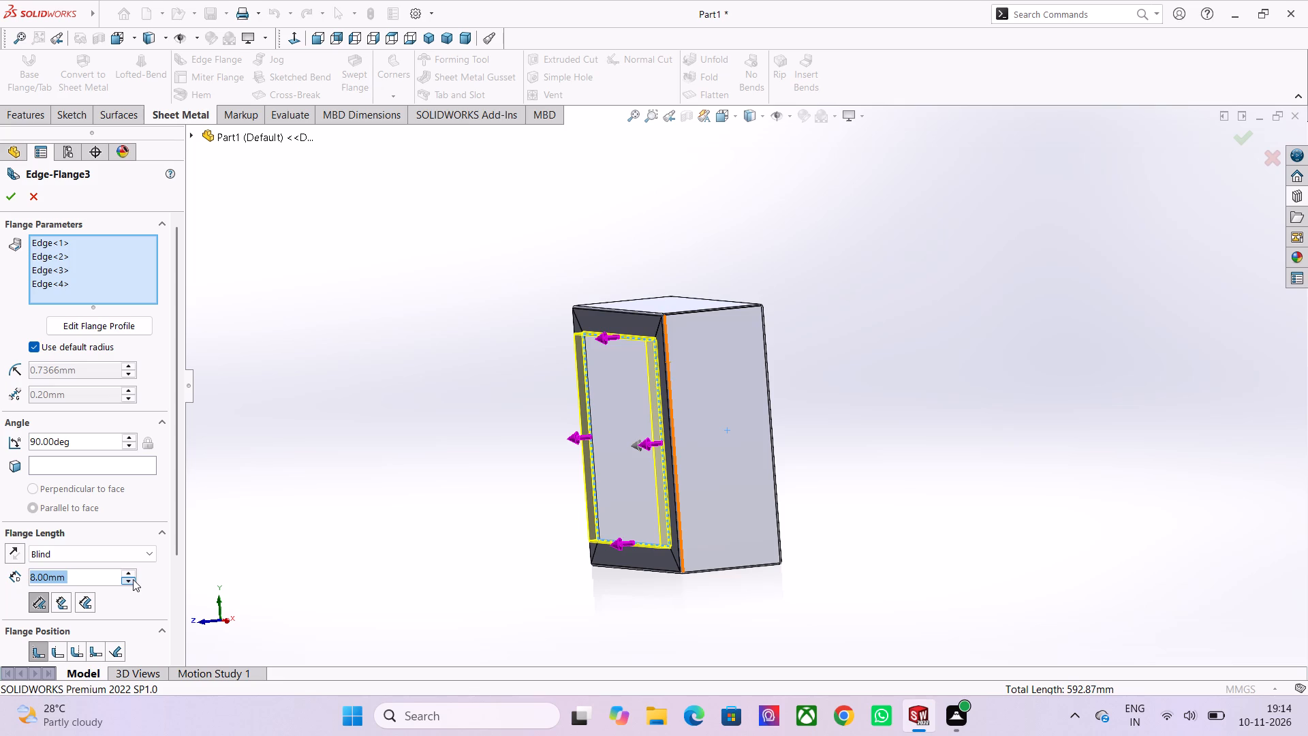
Finish the edge flange on the four opening edges with a blind length of 8 mm.
{"action": "left_click", "coordinate": [126, 576]}
{"action": "left_click", "coordinate": [131, 578]}
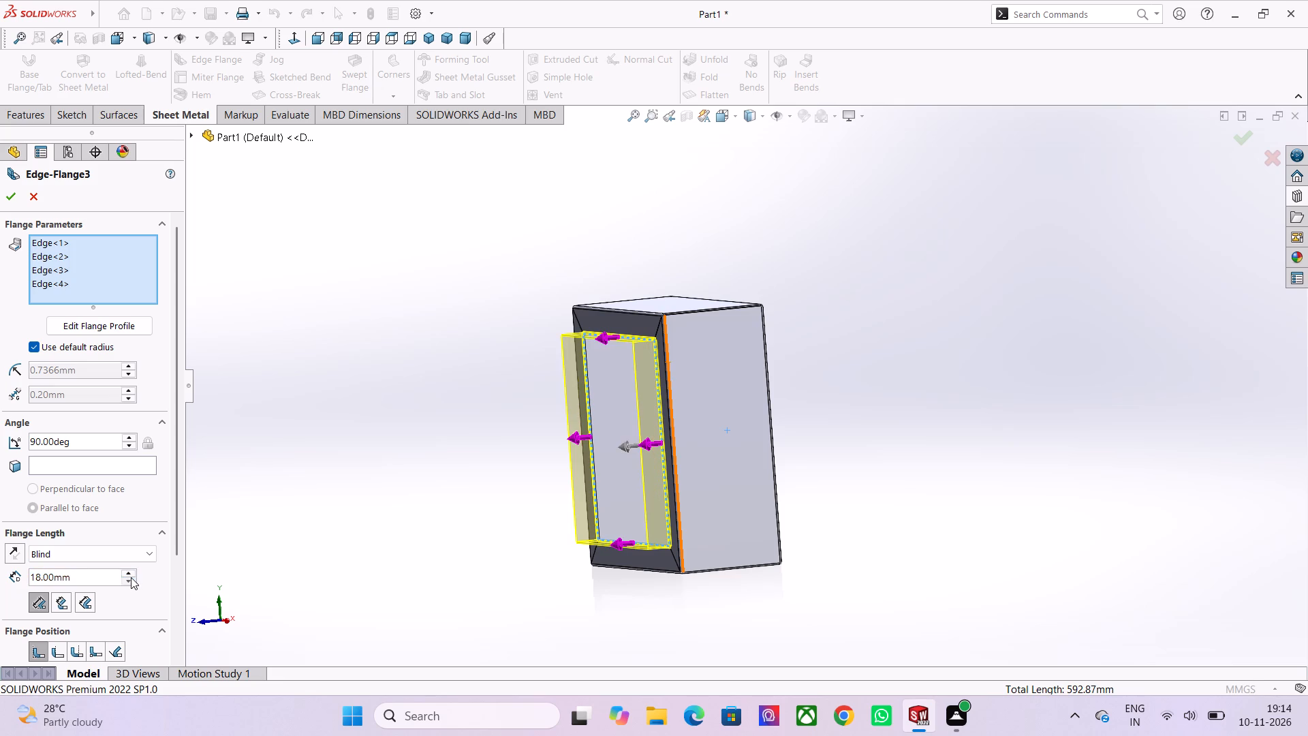
{"action": "left_click", "coordinate": [131, 581]}
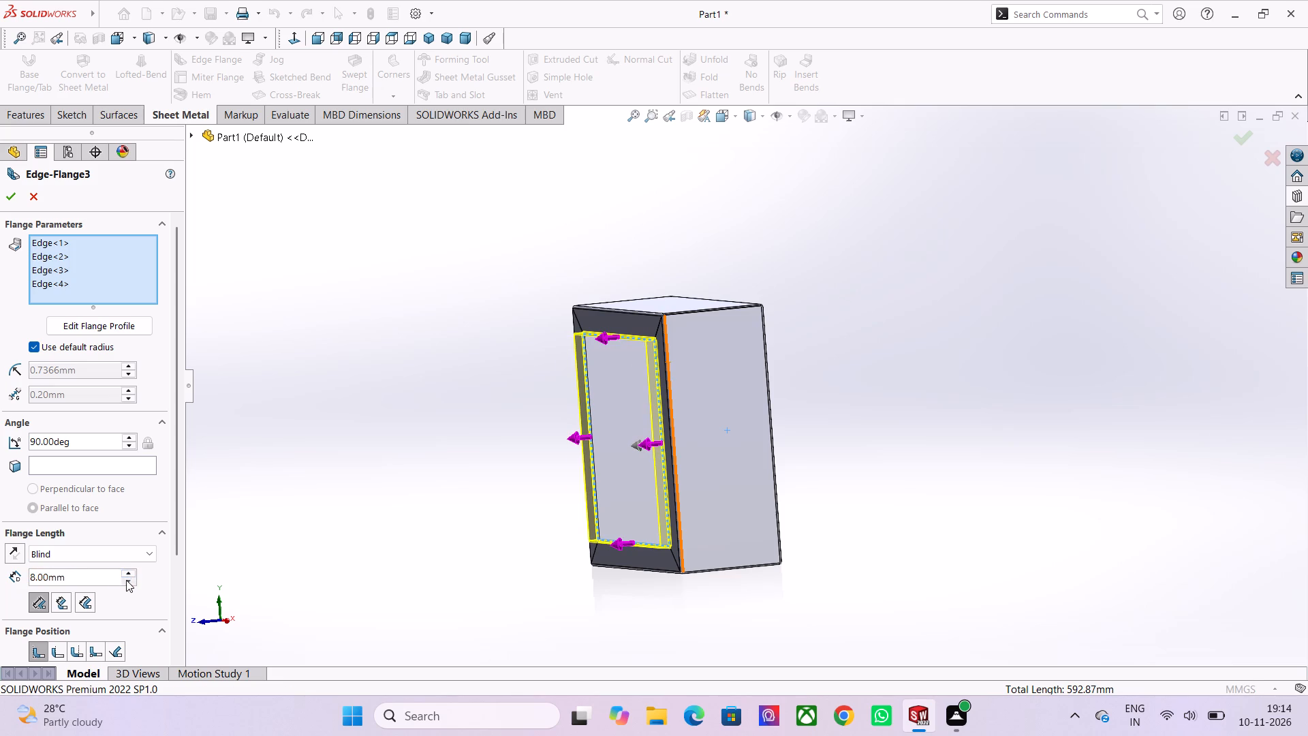
{"action": "left_click", "coordinate": [125, 574]}
{"action": "left_click", "coordinate": [124, 584]}
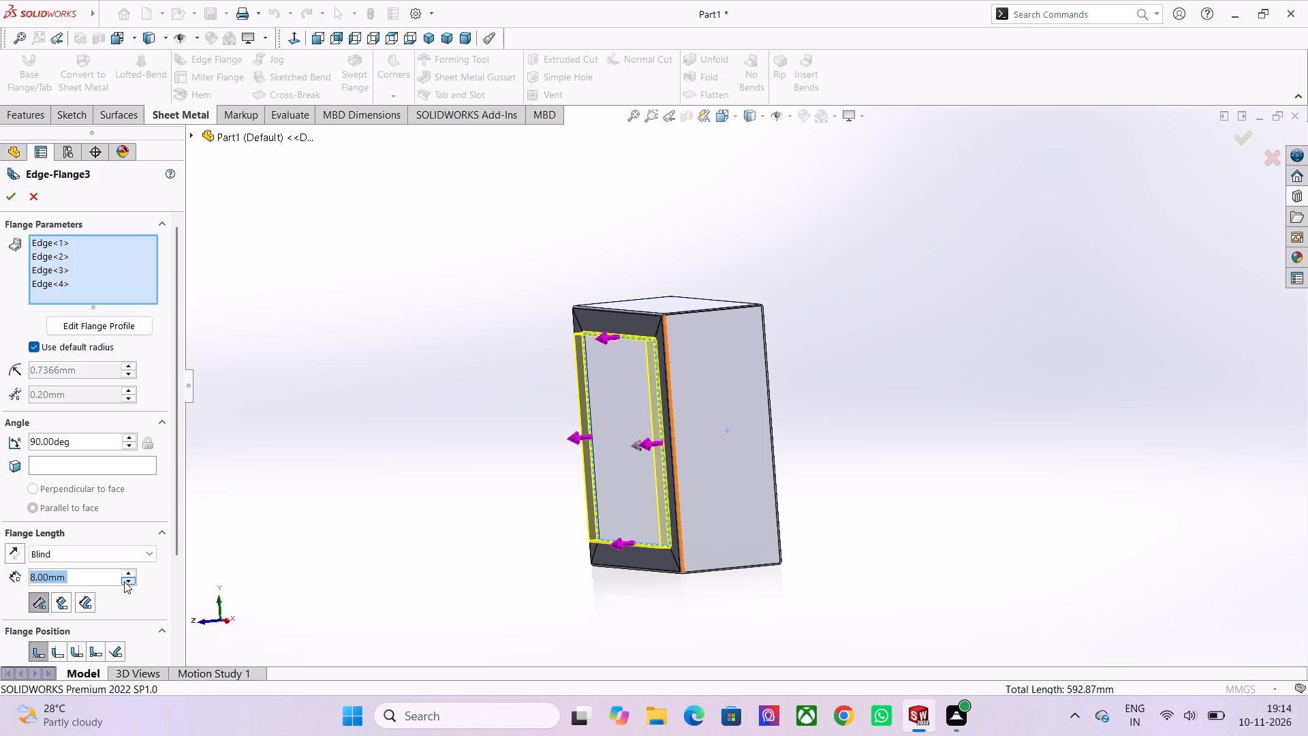
{"action": "left_click", "coordinate": [124, 581]}
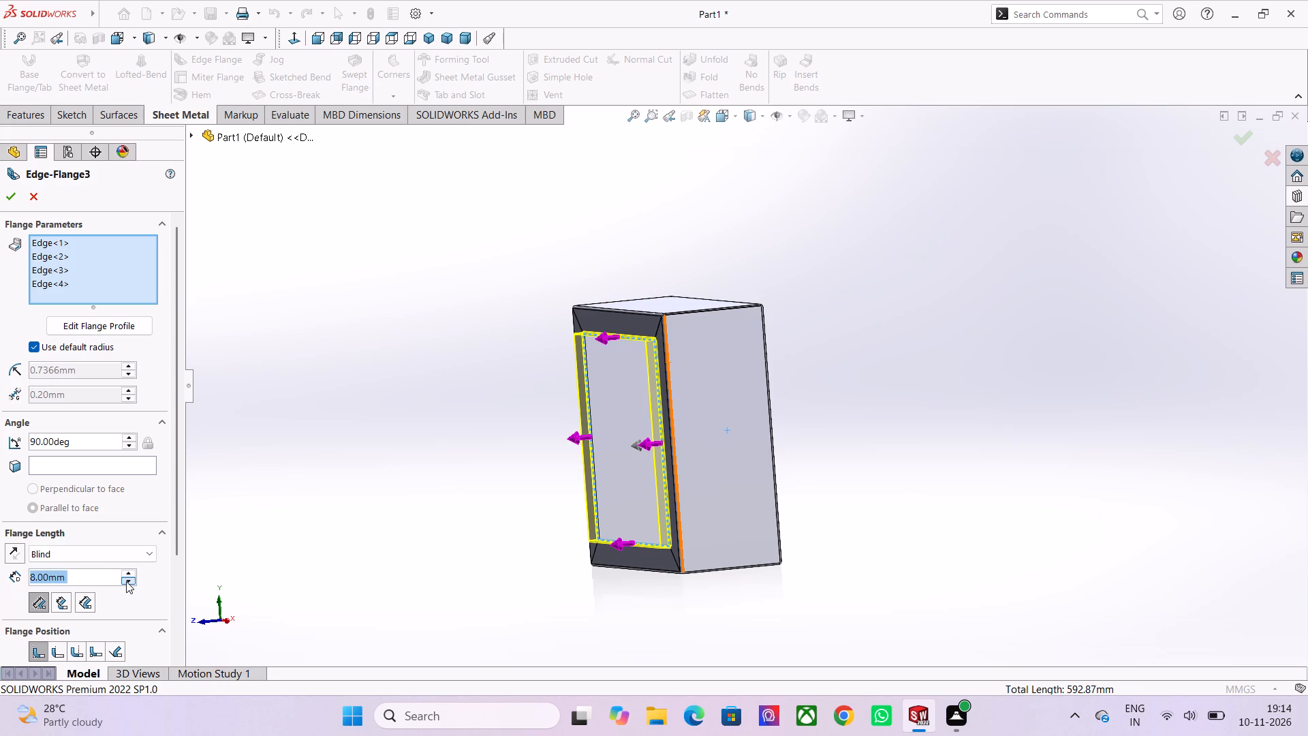
{"action": "left_click", "coordinate": [126, 581]}
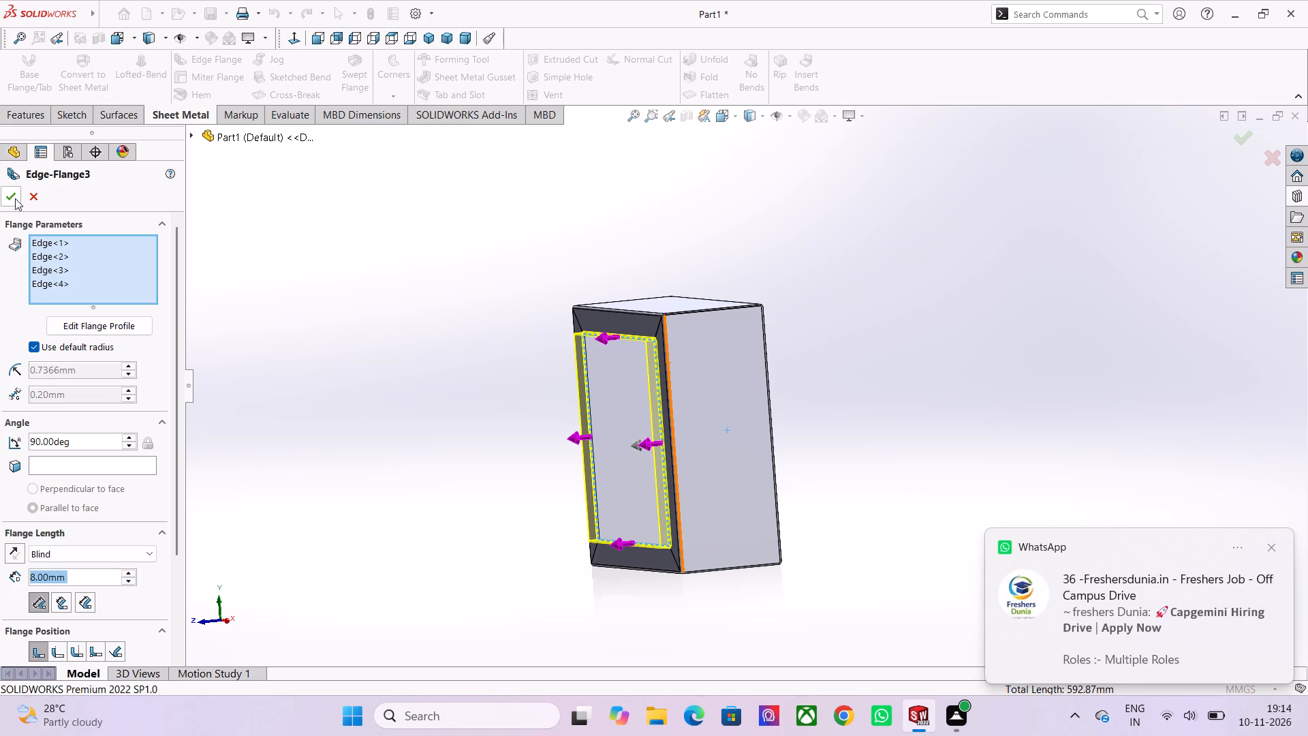
{"action": "left_click", "coordinate": [10, 193]}
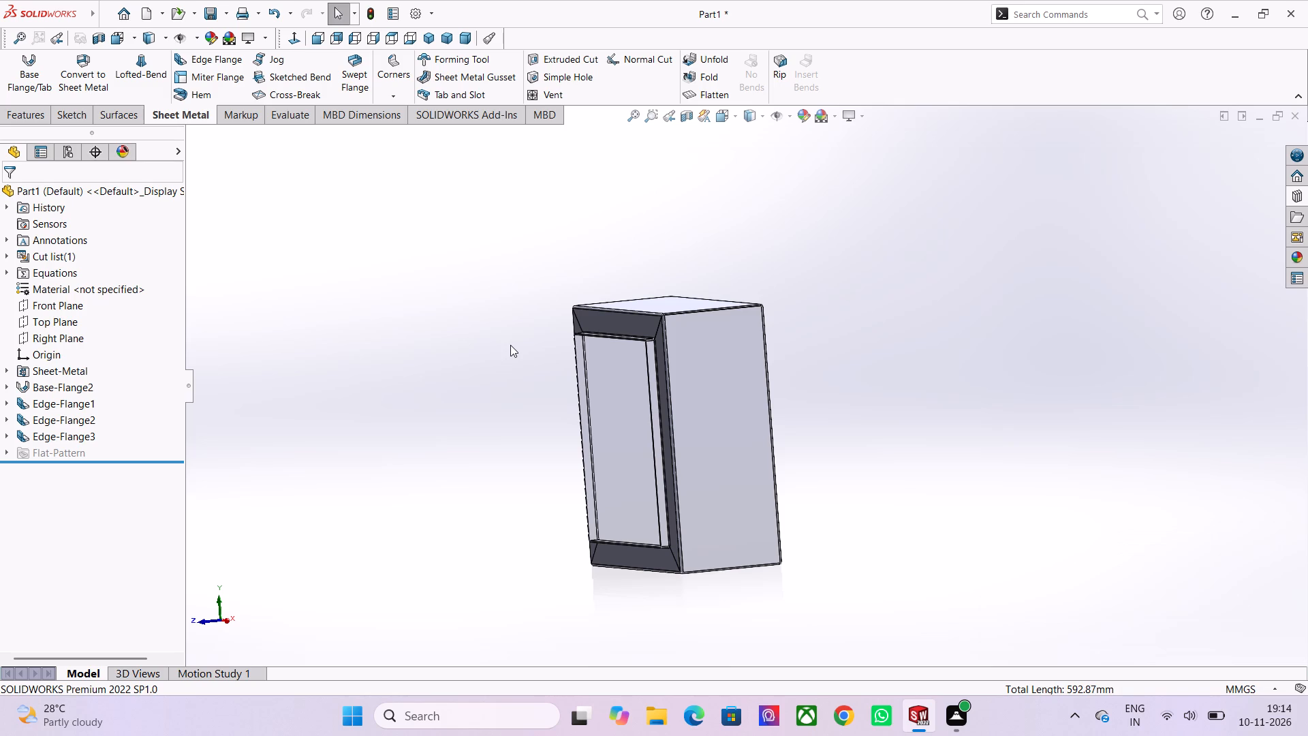
On the box's outer side face, sketch a horizontal line about 124 mm outward from the origin and a vertical line about 46.5 mm up from its end.
{"action": "middle_click_drag", "start_coordinate": [510, 345], "coordinate": [549, 363]}
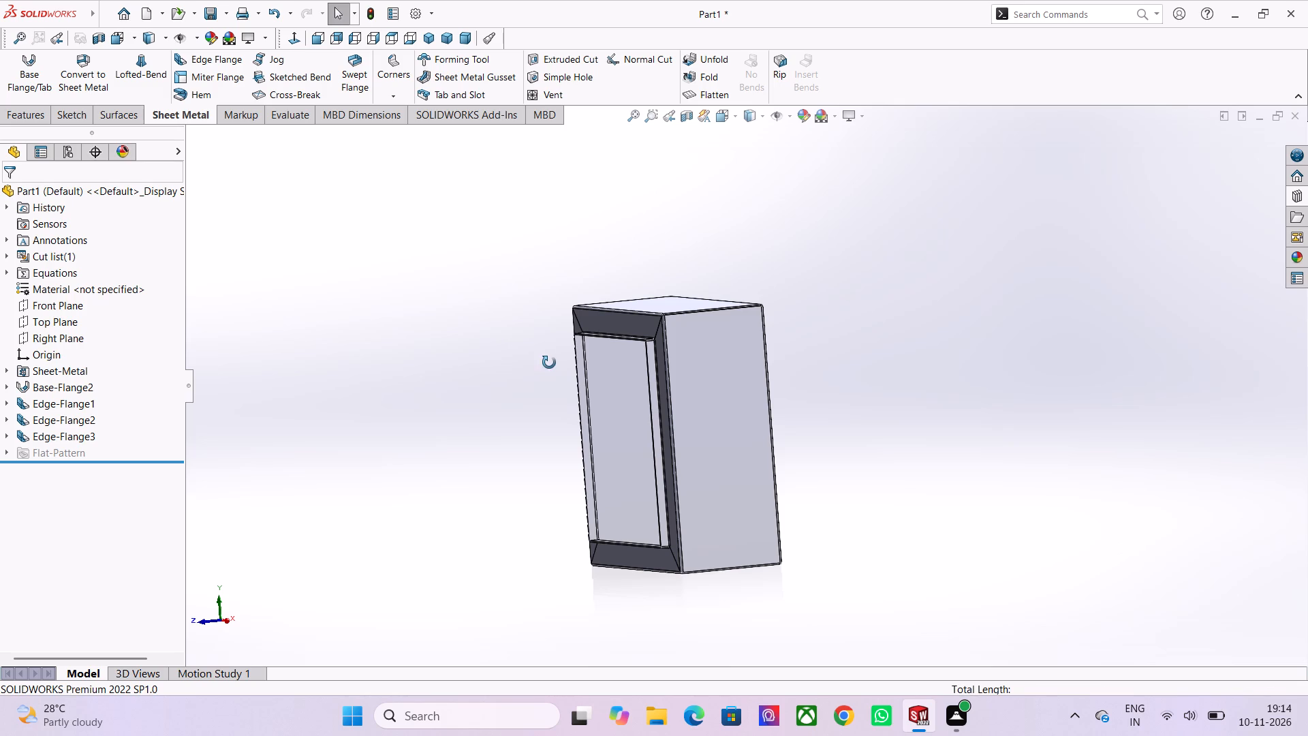
{"action": "middle_click_drag", "start_coordinate": [549, 363], "coordinate": [550, 364]}
{"action": "middle_click_drag", "start_coordinate": [473, 386], "coordinate": [488, 328]}
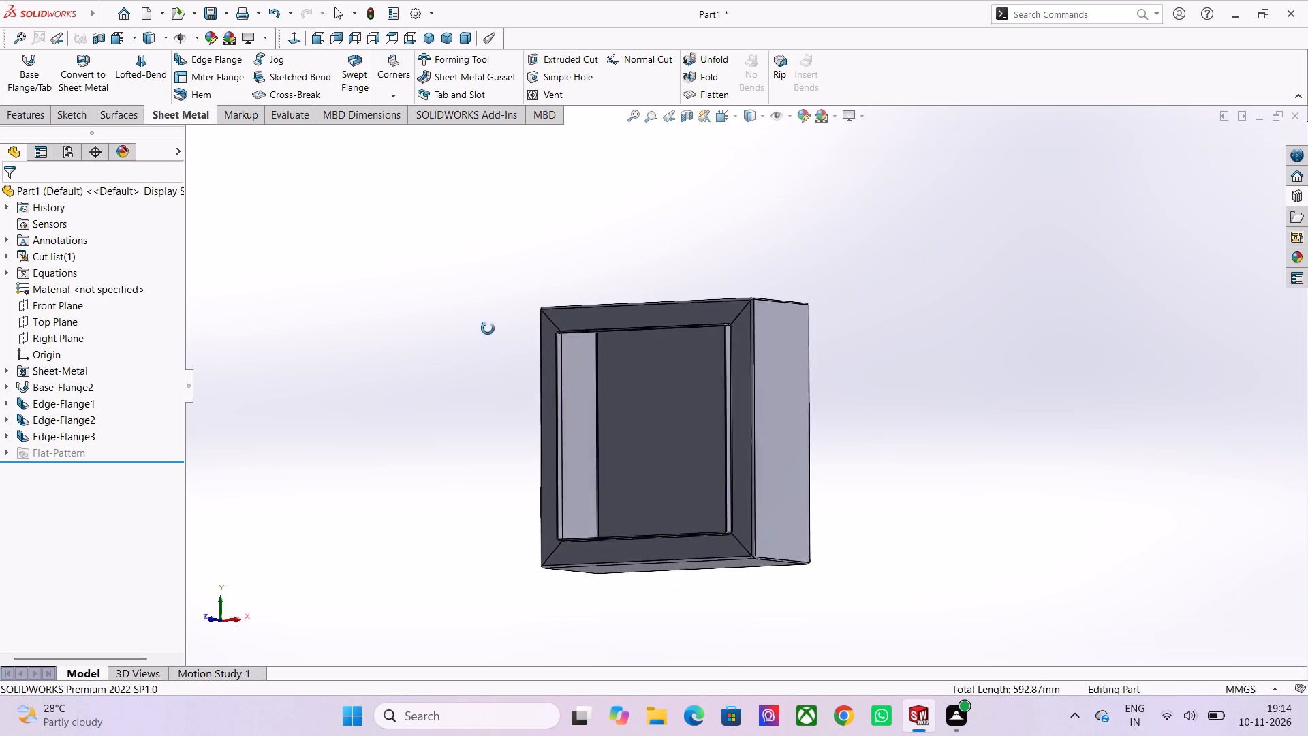
{"action": "middle_click_drag", "start_coordinate": [488, 328], "coordinate": [450, 343]}
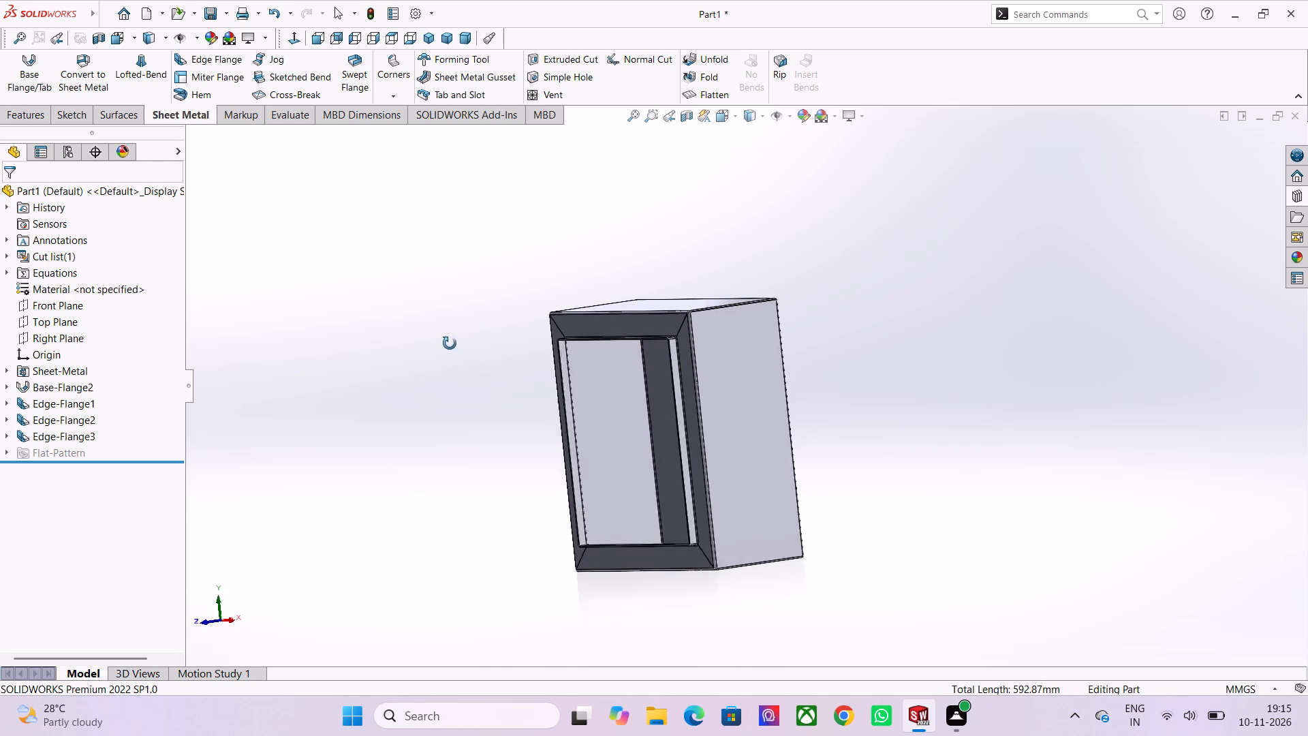
{"action": "middle_click_drag", "start_coordinate": [450, 343], "coordinate": [443, 333]}
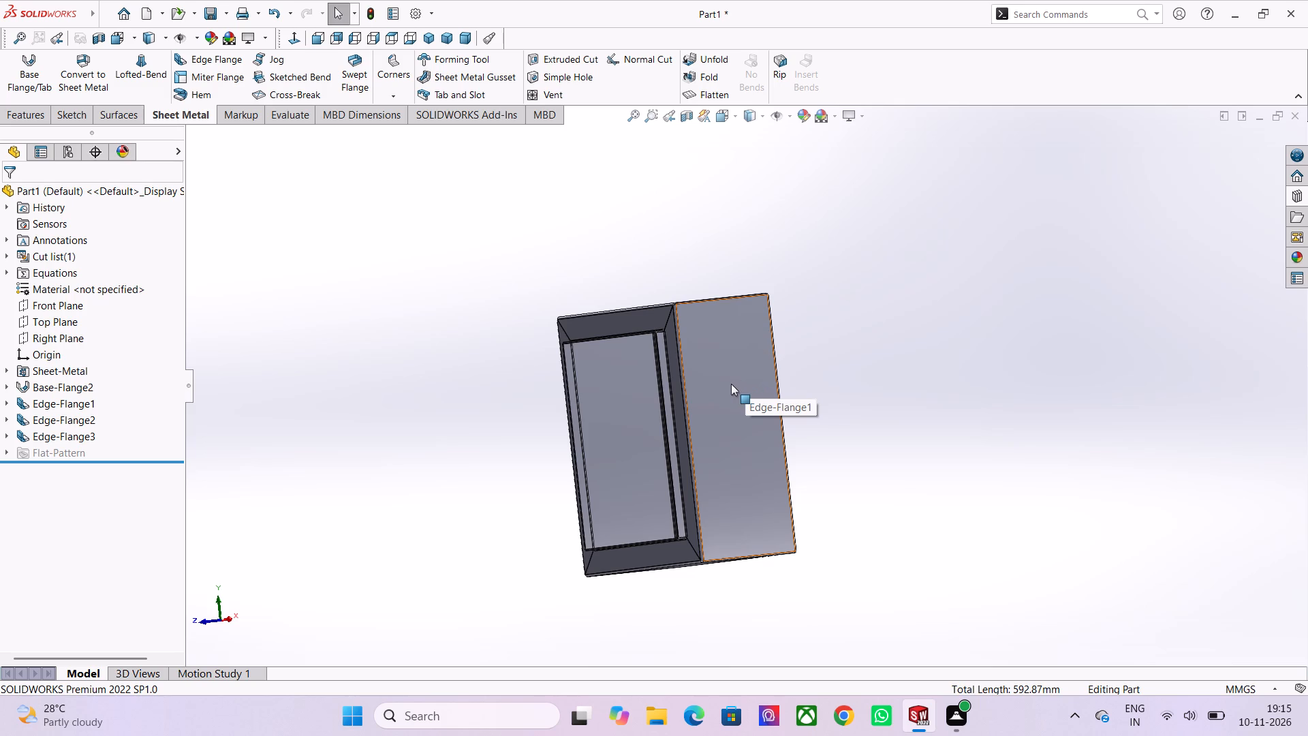
{"action": "left_click", "coordinate": [731, 384]}
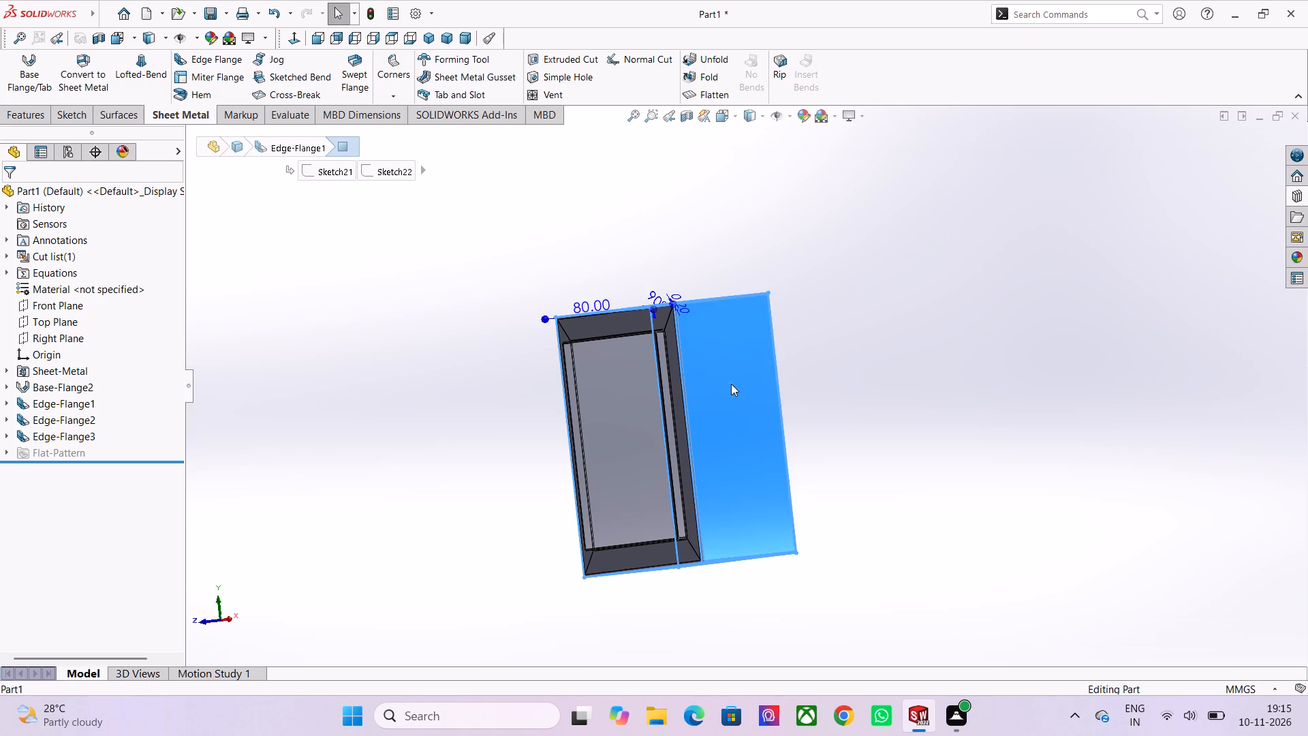
{"action": "left_click", "coordinate": [796, 346]}
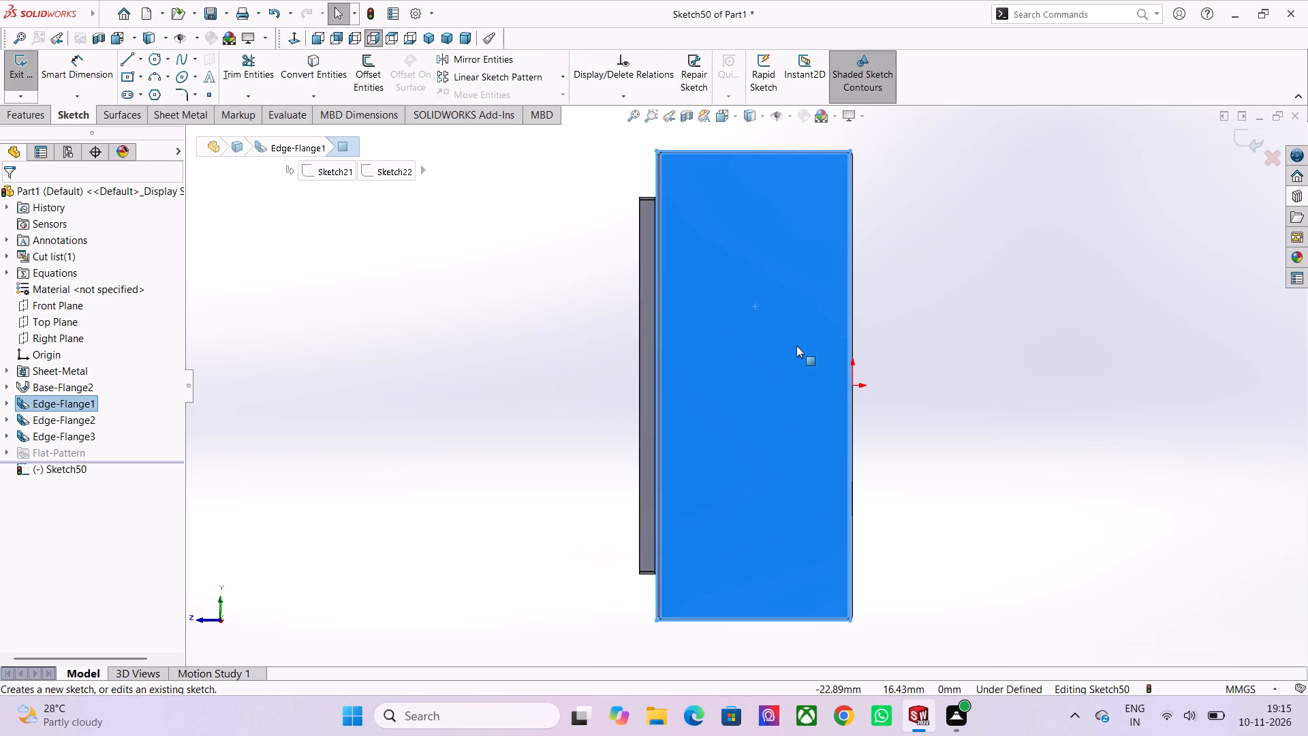
{"action": "scroll", "coordinate": [796, 346], "scroll_direction": "down", "scroll_amount": 2}
{"action": "left_click", "coordinate": [133, 59]}
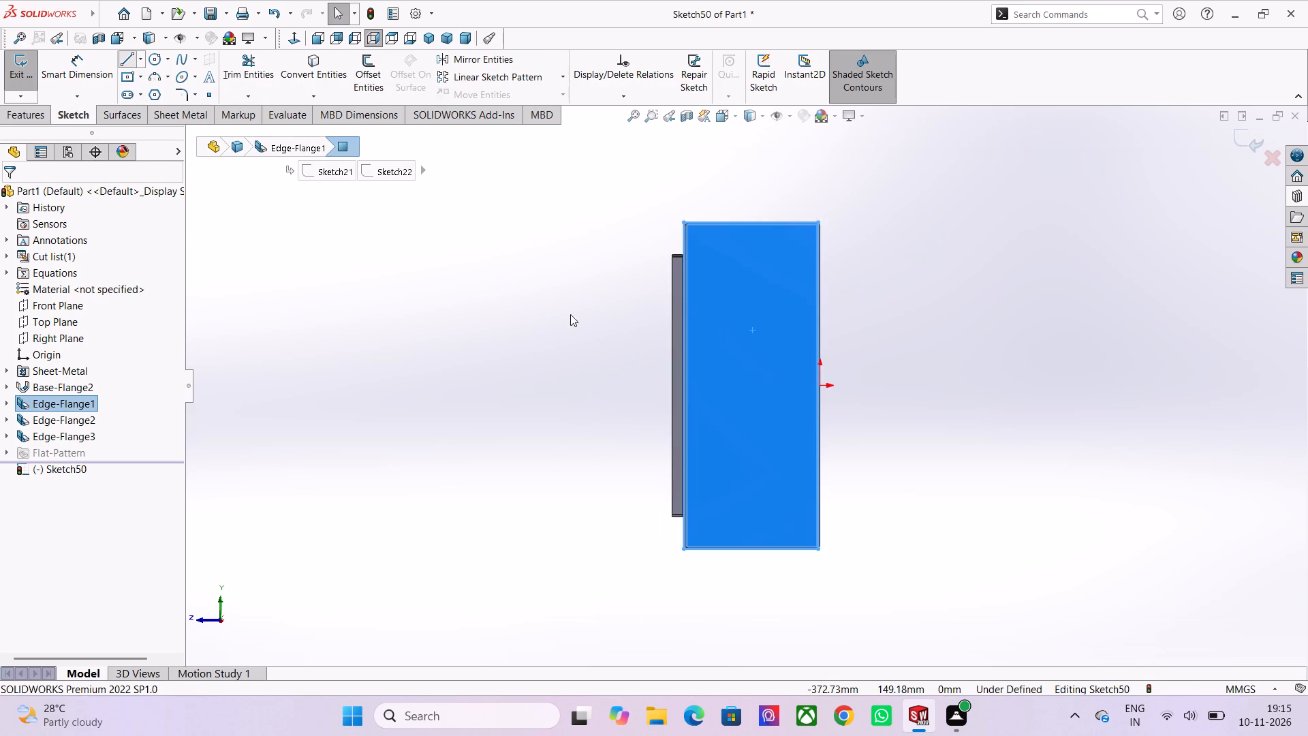
{"action": "left_click", "coordinate": [819, 384]}
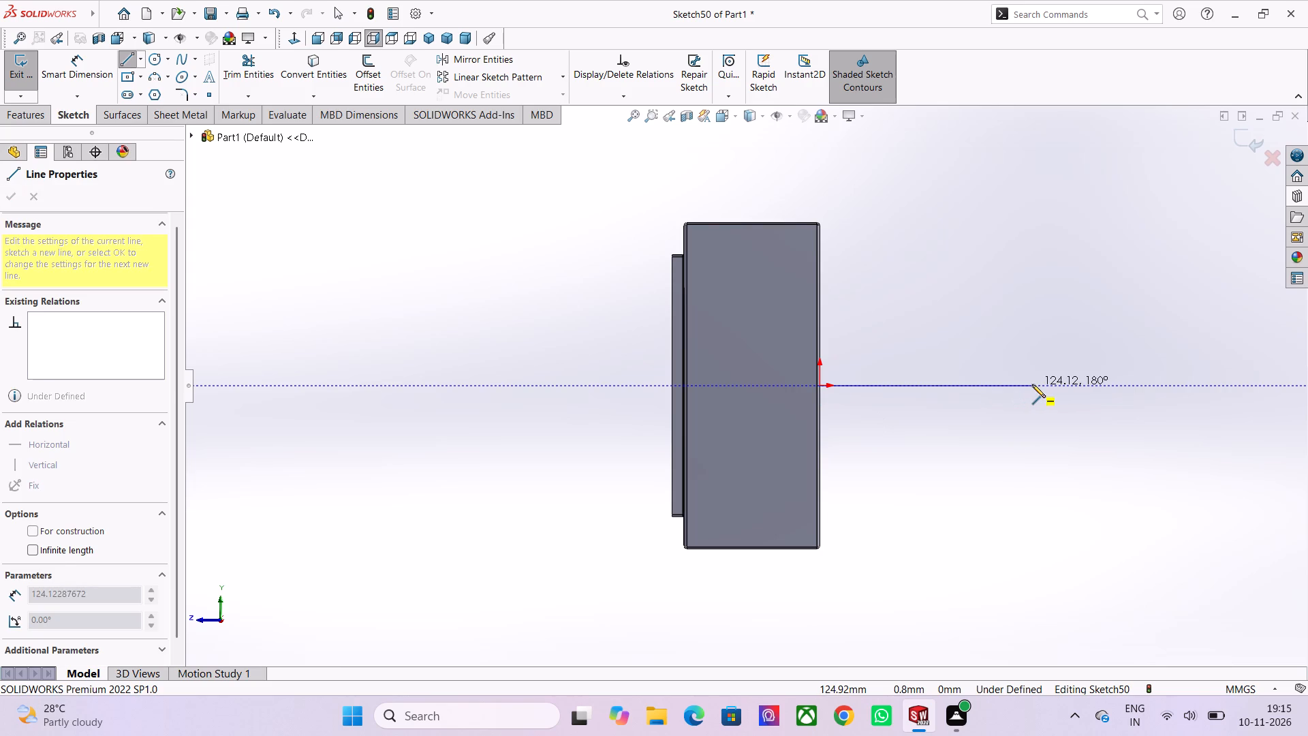
{"action": "left_click", "coordinate": [1032, 384]}
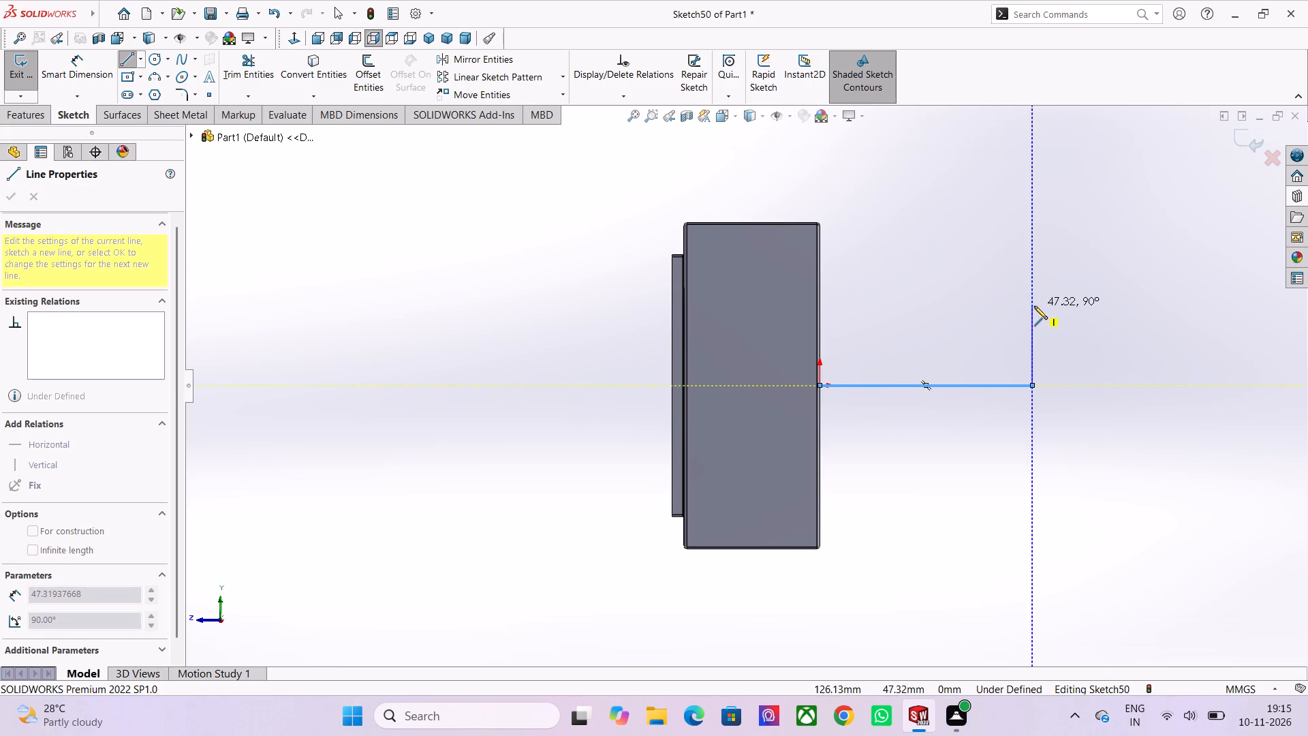
{"action": "left_click", "coordinate": [1034, 307]}
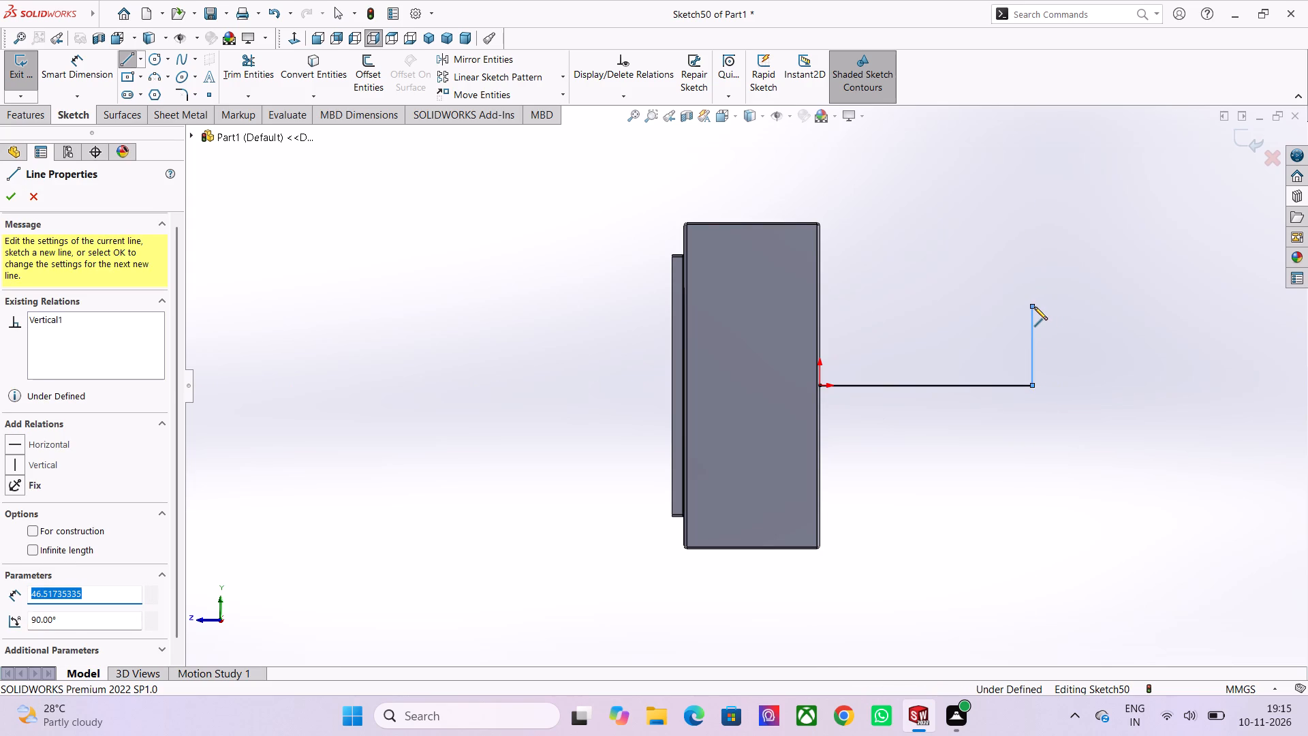
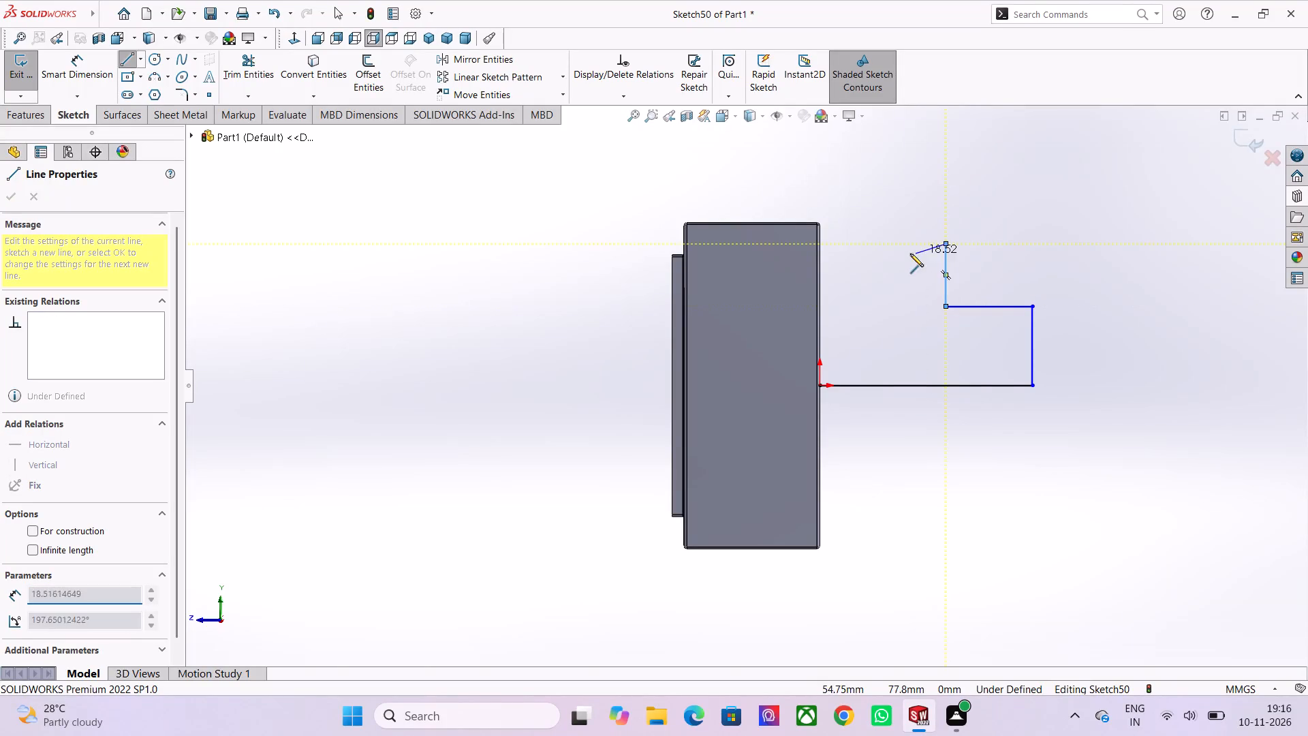
Continue the line chain about 46 mm toward the box, 37 mm down, 27 mm outward, 20 mm down, 27 mm back and a short length down.
{"action": "left_click", "coordinate": [867, 245]}
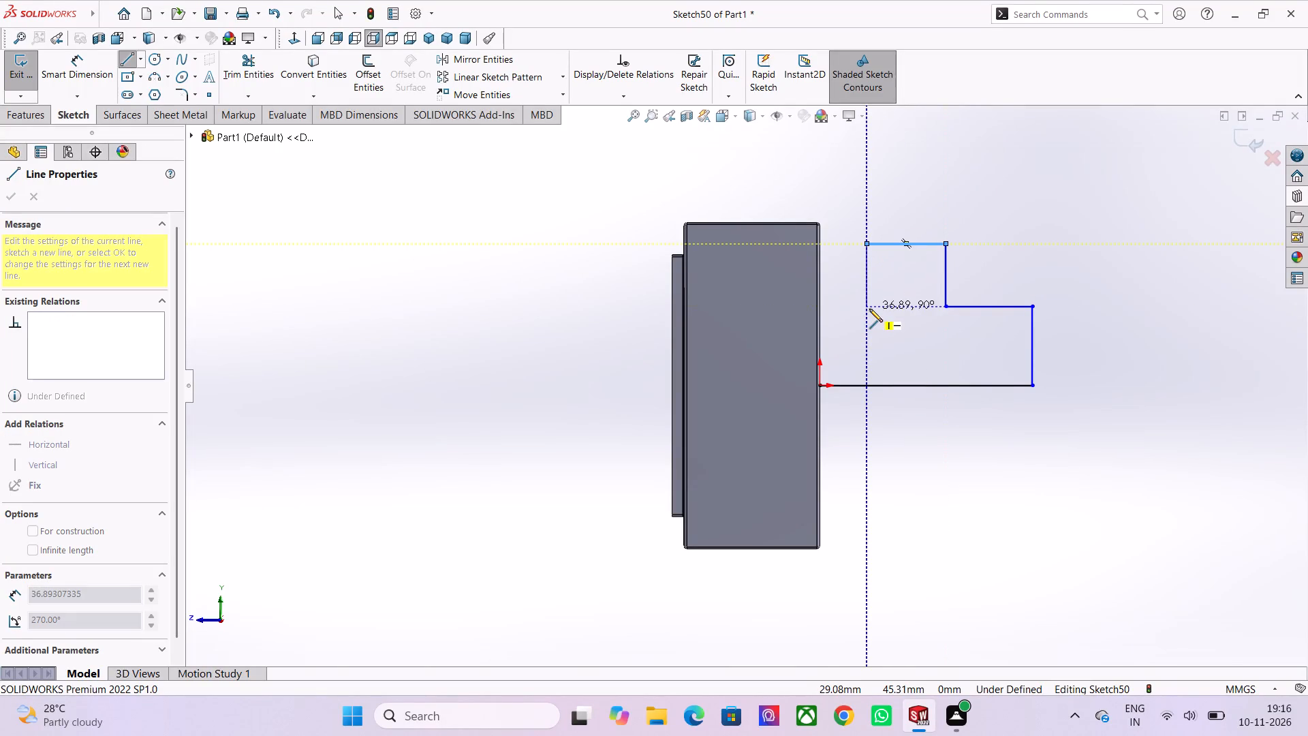
{"action": "left_click", "coordinate": [869, 309]}
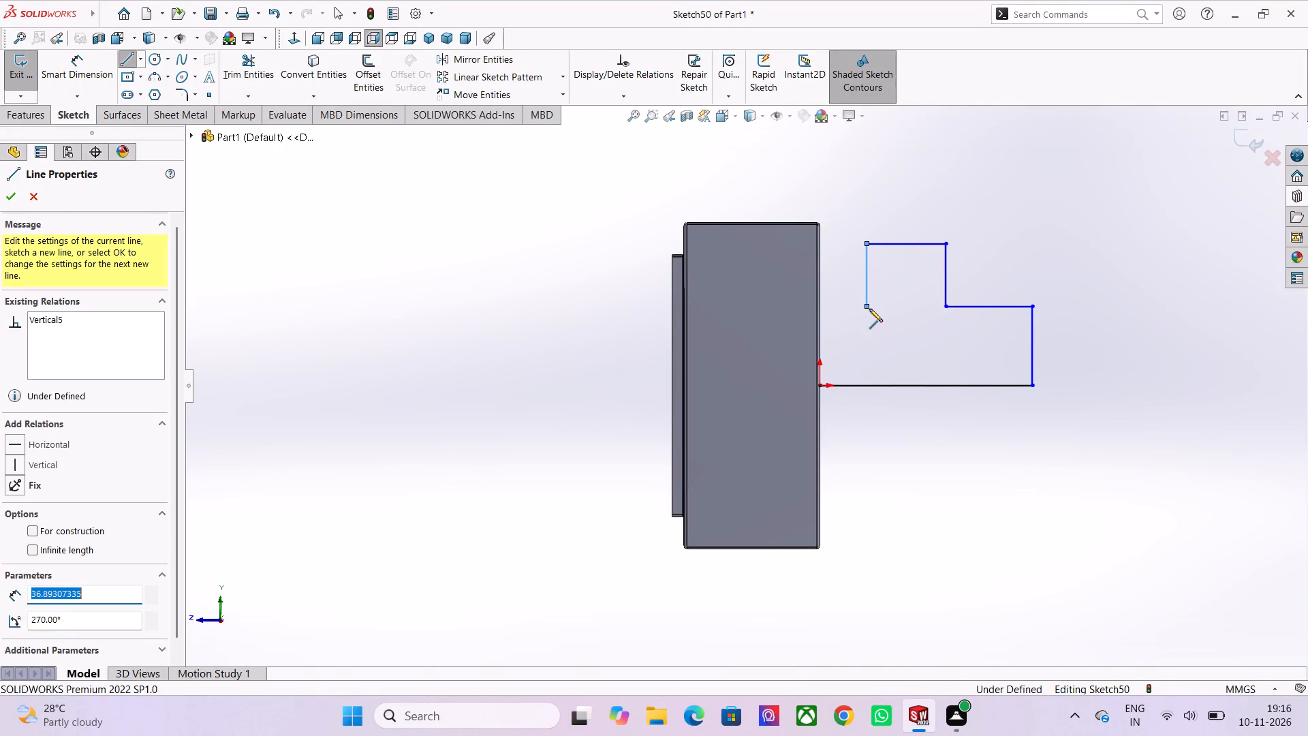
{"action": "left_click", "coordinate": [913, 305]}
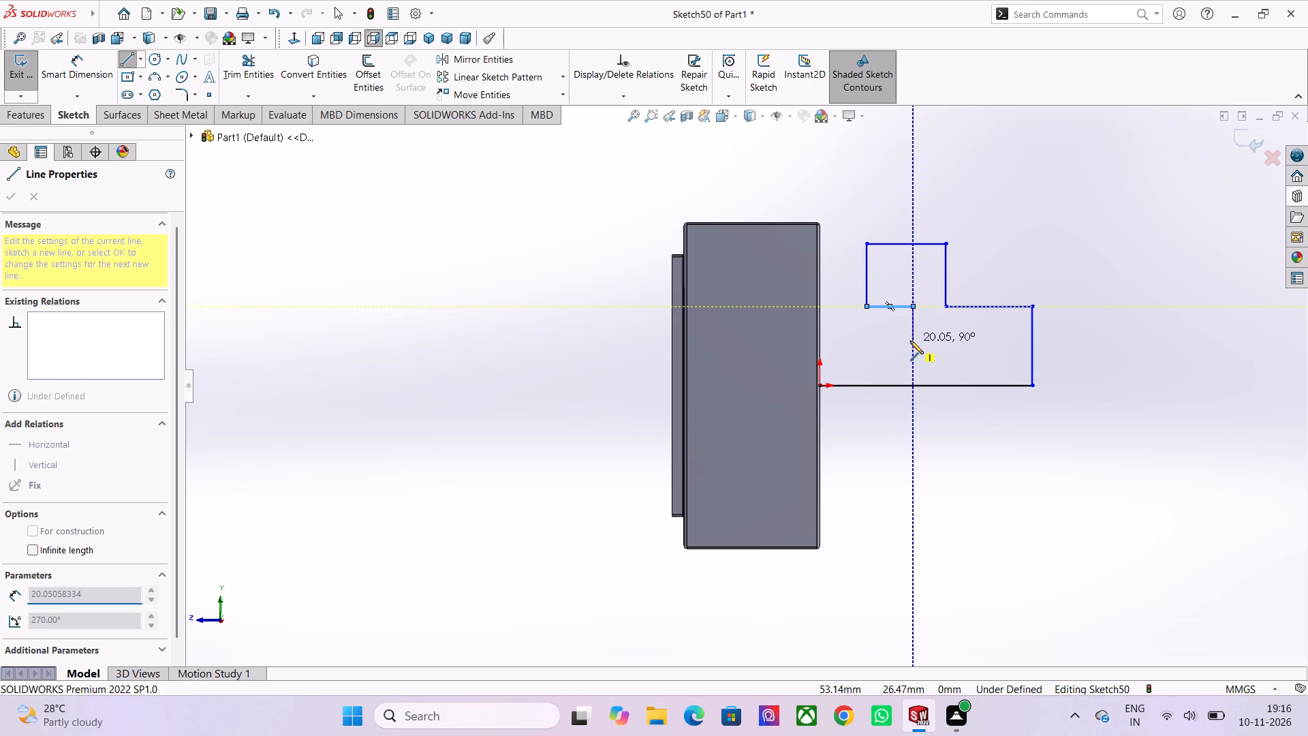
{"action": "left_click", "coordinate": [910, 341]}
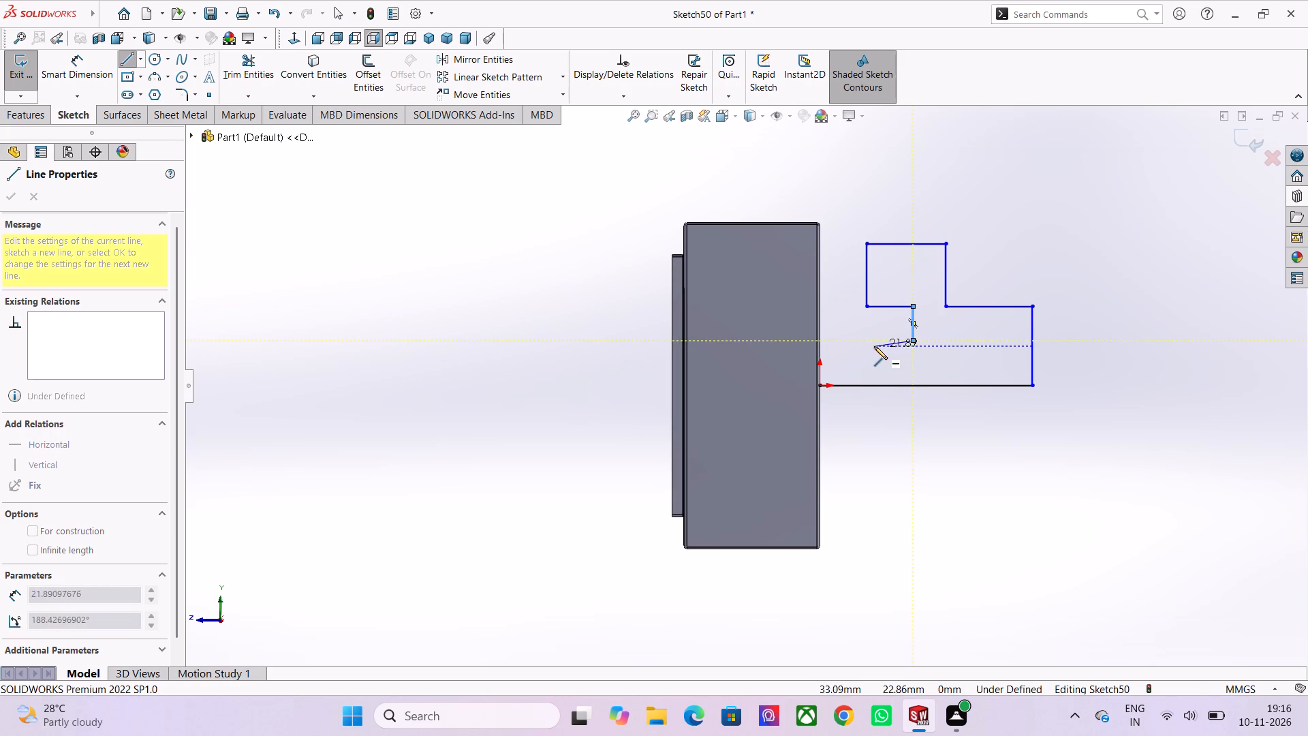
{"action": "left_click", "coordinate": [867, 342]}
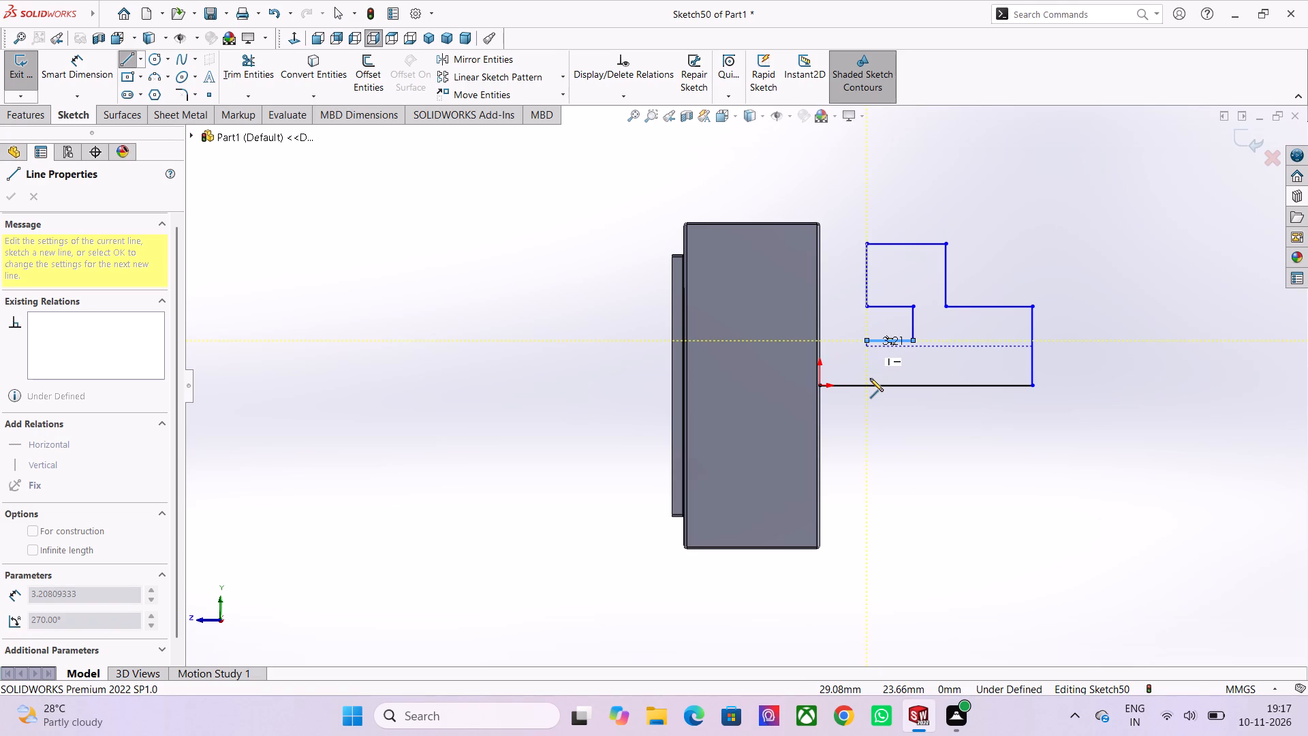
{"action": "left_click", "coordinate": [866, 363]}
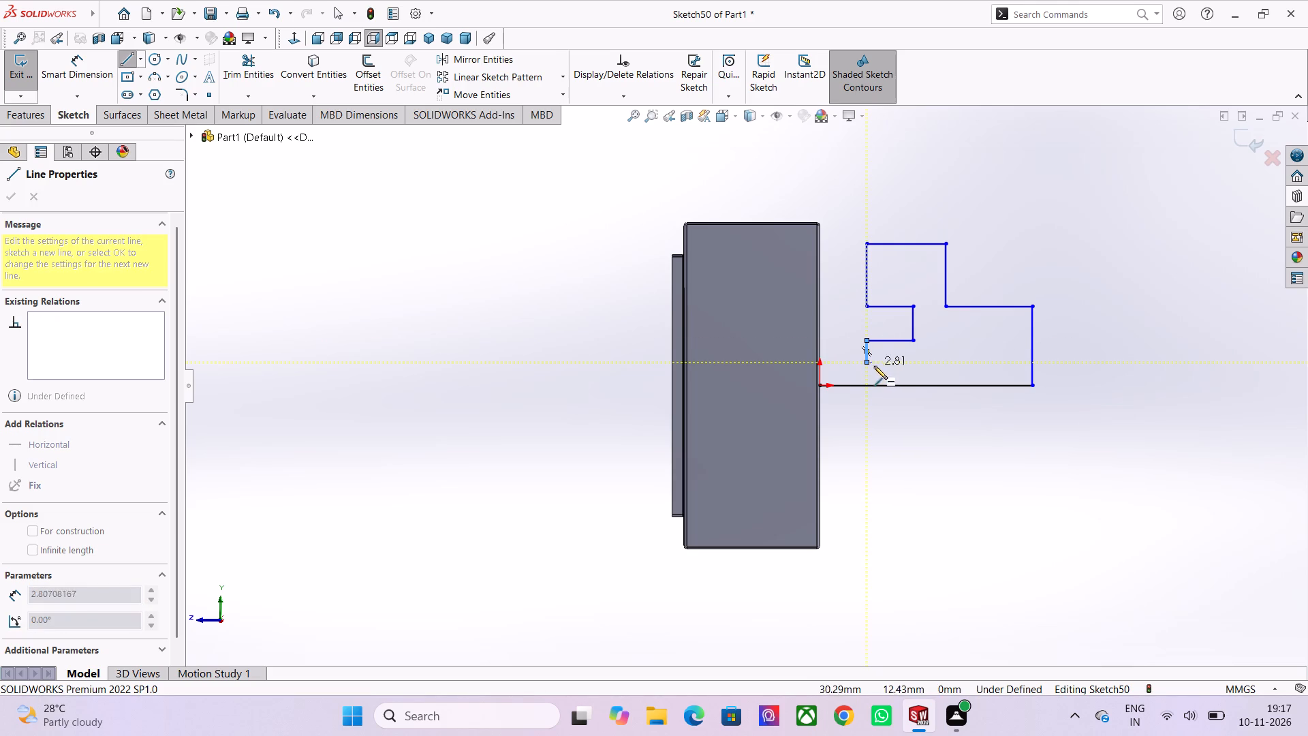
Extend the chain outward about 27 mm and another 24 mm, up a short length, 25 mm outward, 21 mm down and 25 mm back.
{"action": "scroll", "coordinate": [914, 361], "scroll_direction": "up", "scroll_amount": 1}
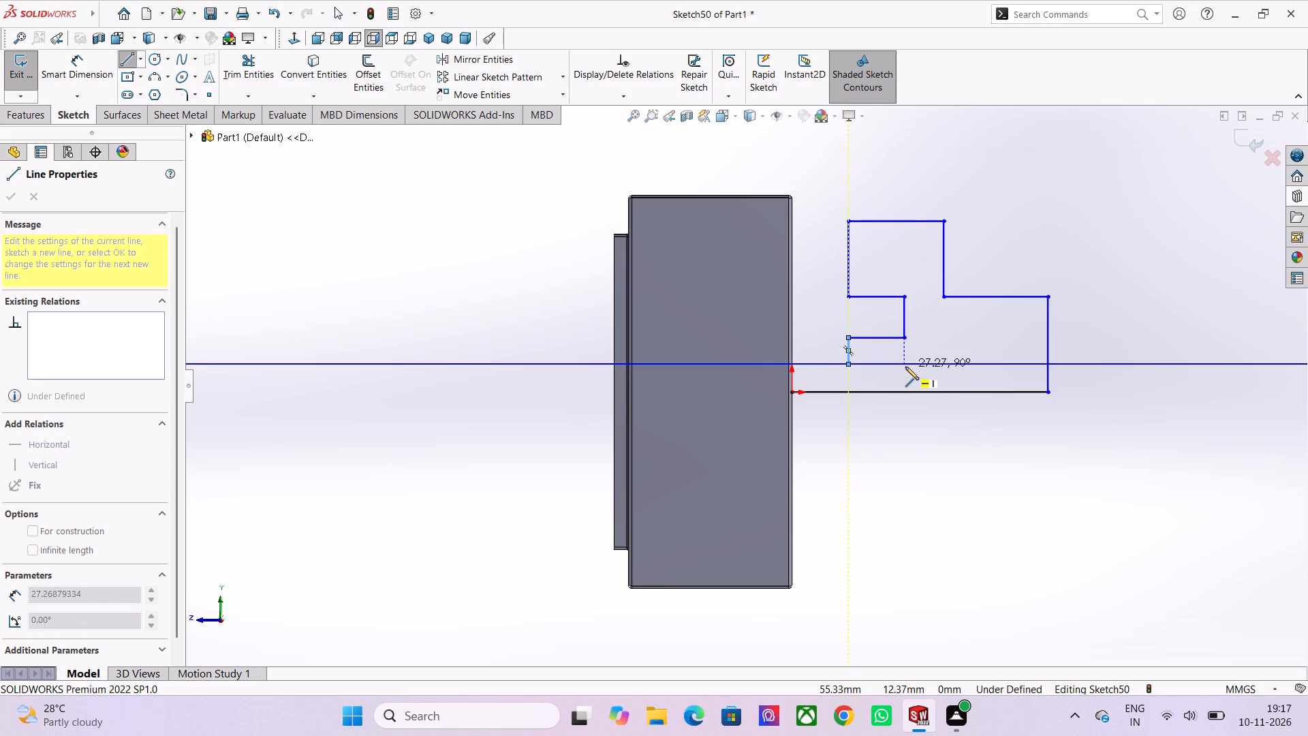
{"action": "left_click", "coordinate": [905, 367]}
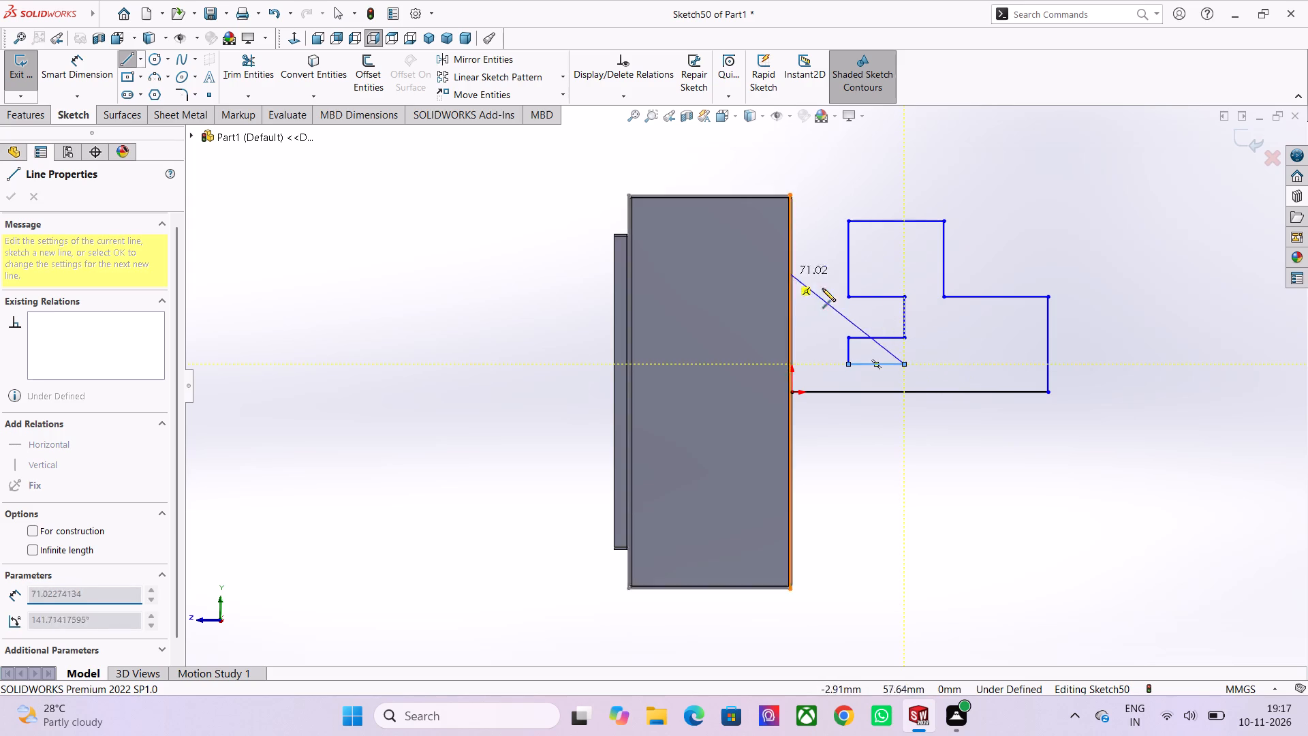
{"action": "left_click", "coordinate": [953, 366]}
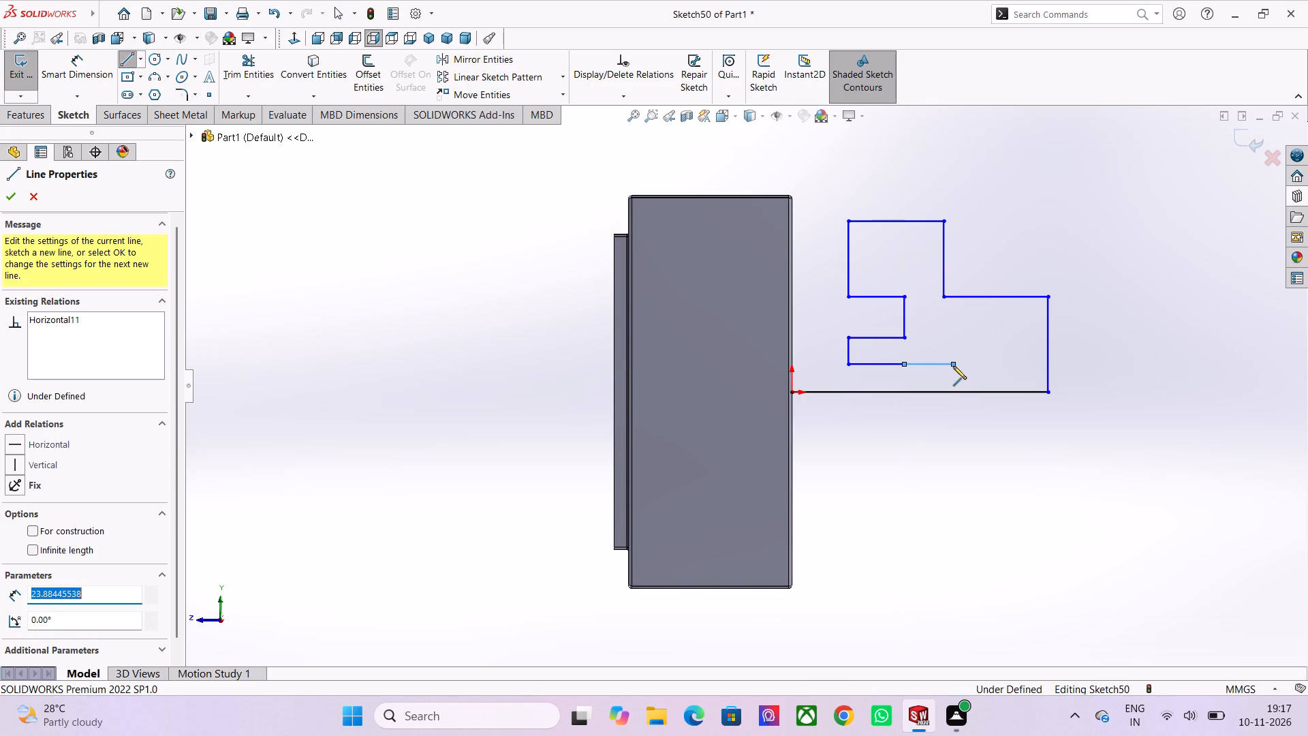
{"action": "left_click", "coordinate": [952, 326]}
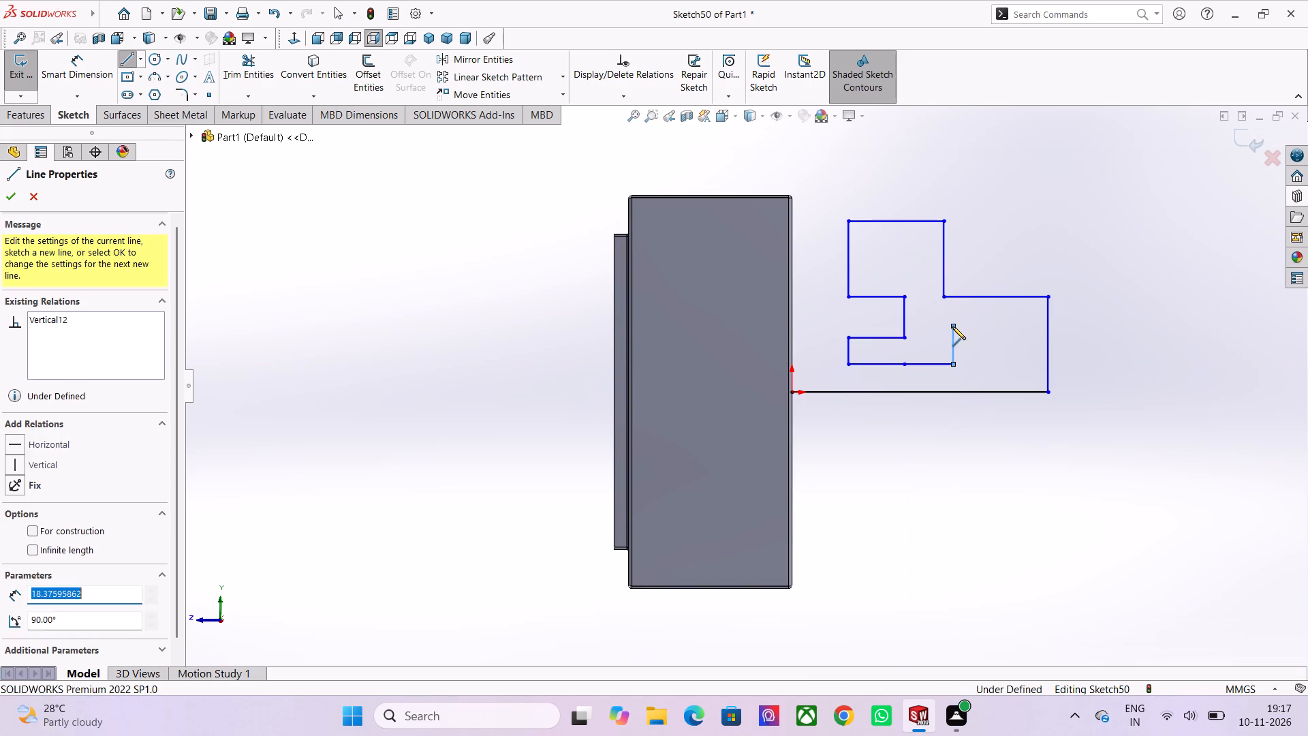
{"action": "left_click", "coordinate": [1005, 325]}
{"action": "scroll", "coordinate": [1002, 348], "scroll_direction": "up", "scroll_amount": 3}
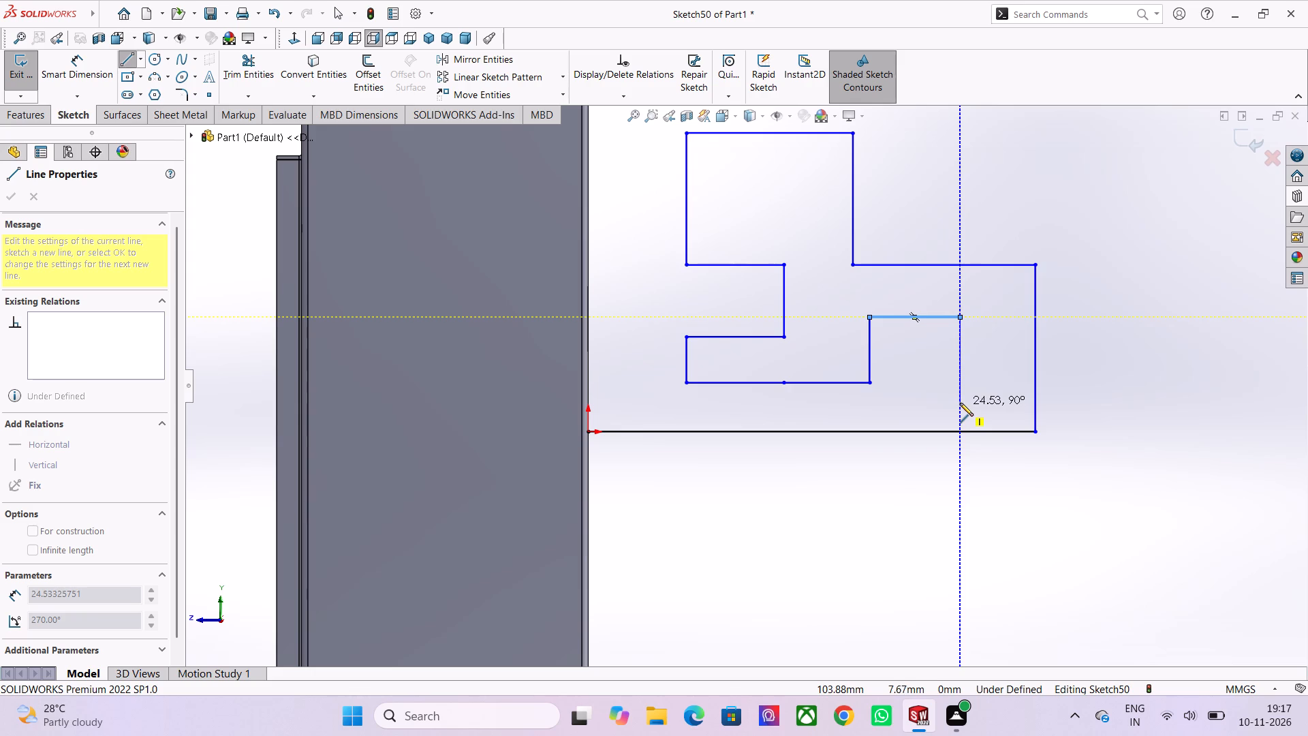
{"action": "left_click", "coordinate": [960, 393]}
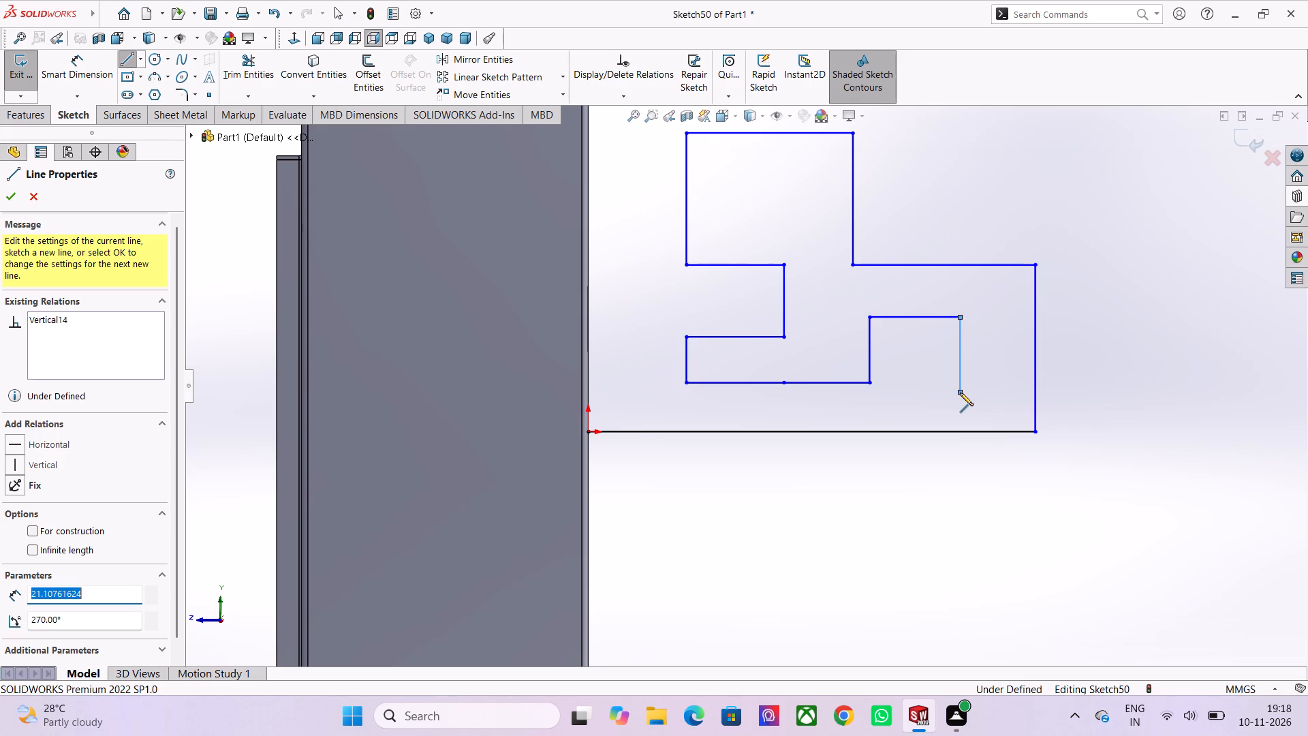
{"action": "left_click", "coordinate": [869, 397]}
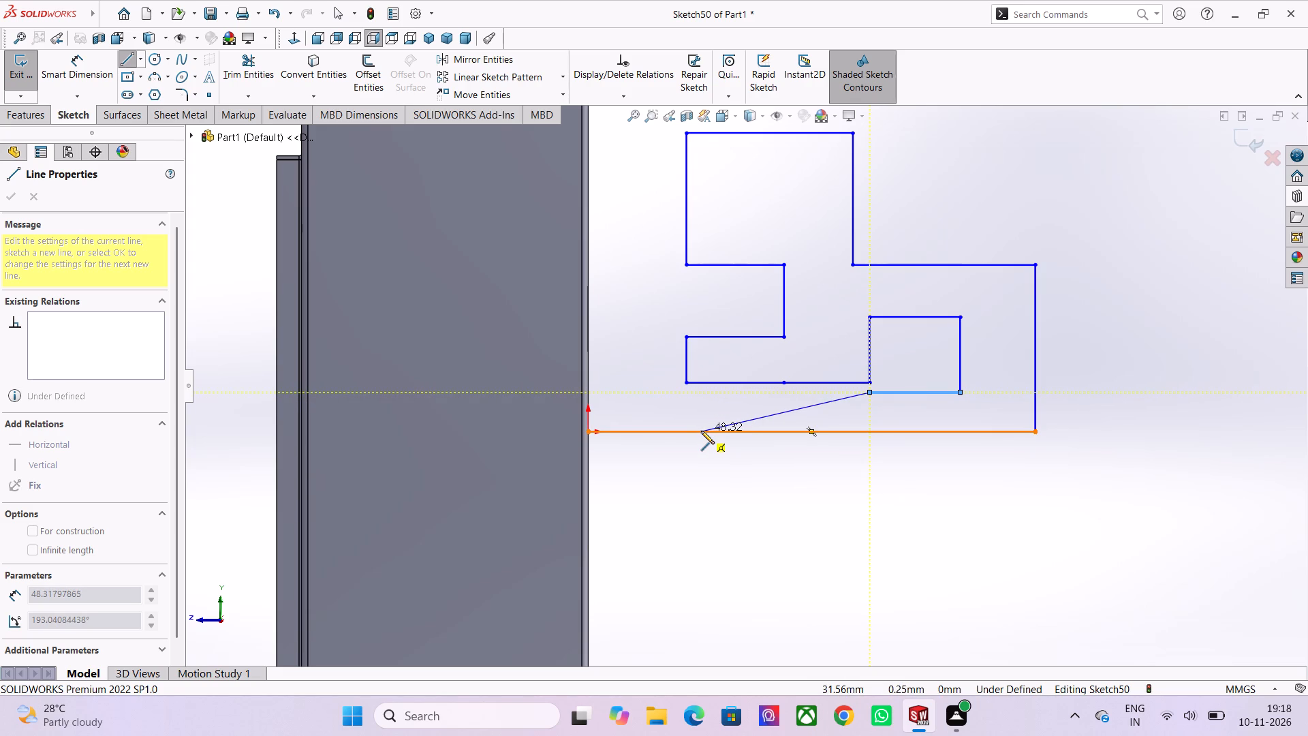
Extend the chain about 51 mm toward the box, 8 mm down, 27 mm outward, 4 mm up and 13 mm outward, above the base line.
{"action": "scroll", "coordinate": [716, 396], "scroll_direction": "up", "scroll_amount": 3}
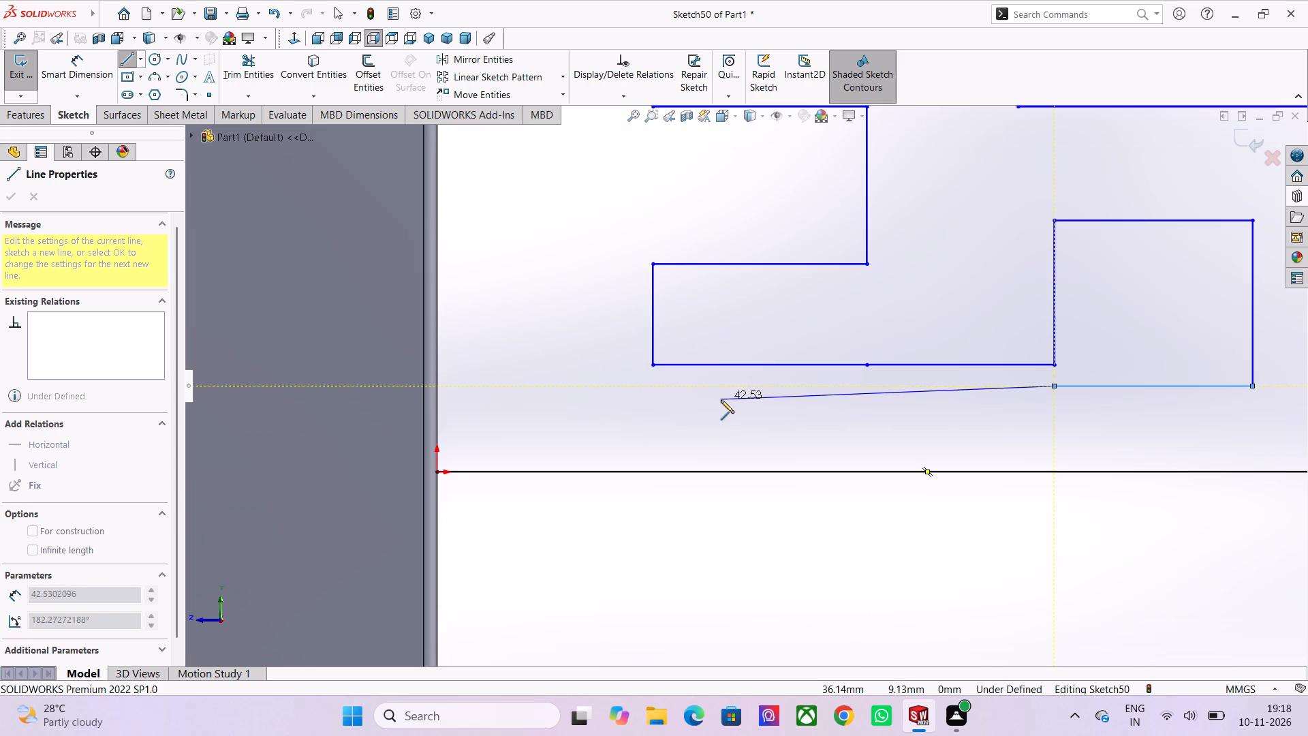
{"action": "scroll", "coordinate": [721, 400], "scroll_direction": "up", "scroll_amount": 4}
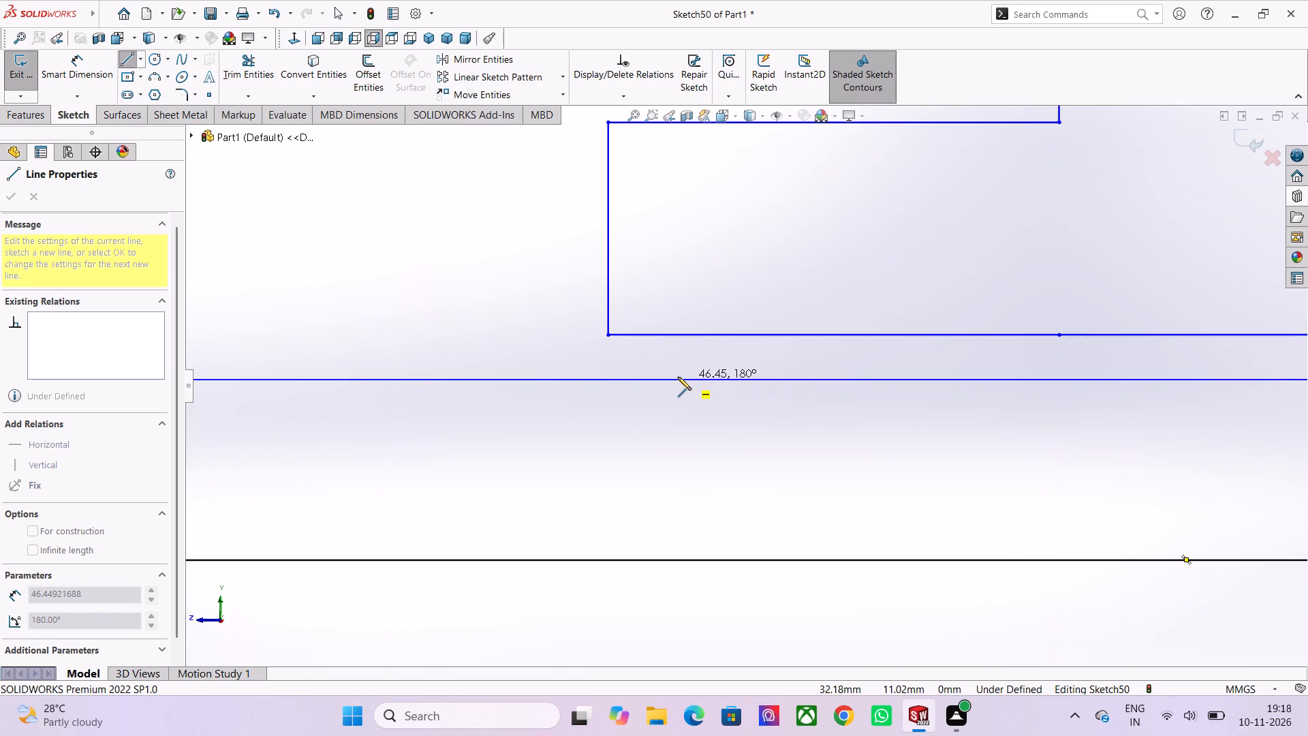
{"action": "left_click", "coordinate": [608, 376]}
{"action": "scroll", "coordinate": [608, 376], "scroll_direction": "down", "scroll_amount": 3}
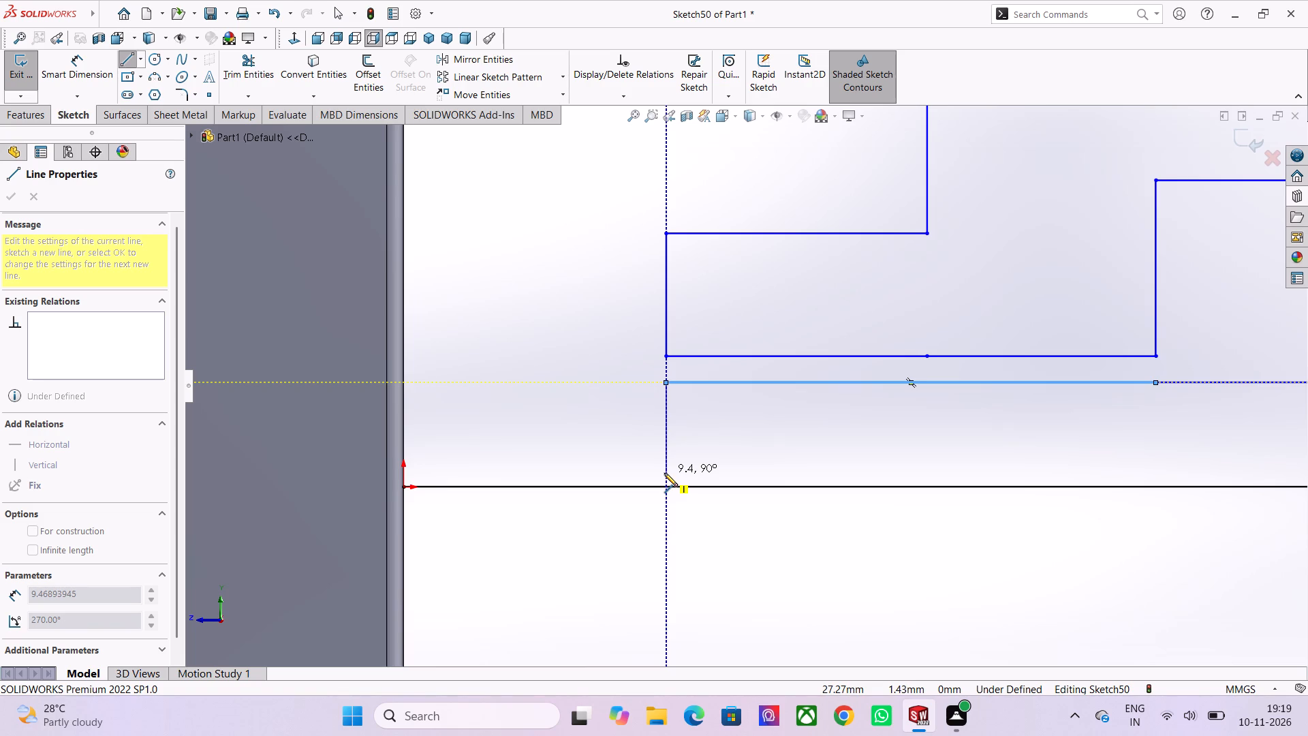
{"action": "left_click", "coordinate": [666, 457]}
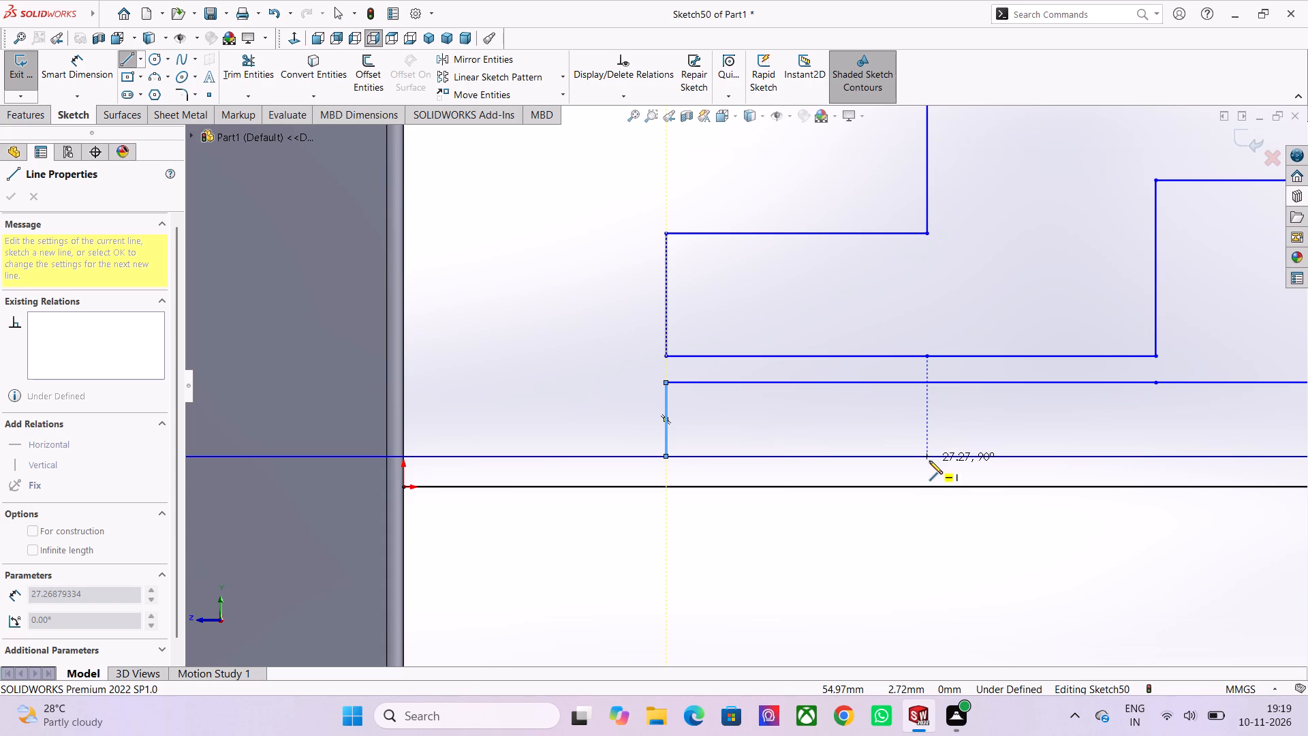
{"action": "left_click", "coordinate": [929, 461]}
{"action": "scroll", "coordinate": [929, 461], "scroll_direction": "down", "scroll_amount": 3}
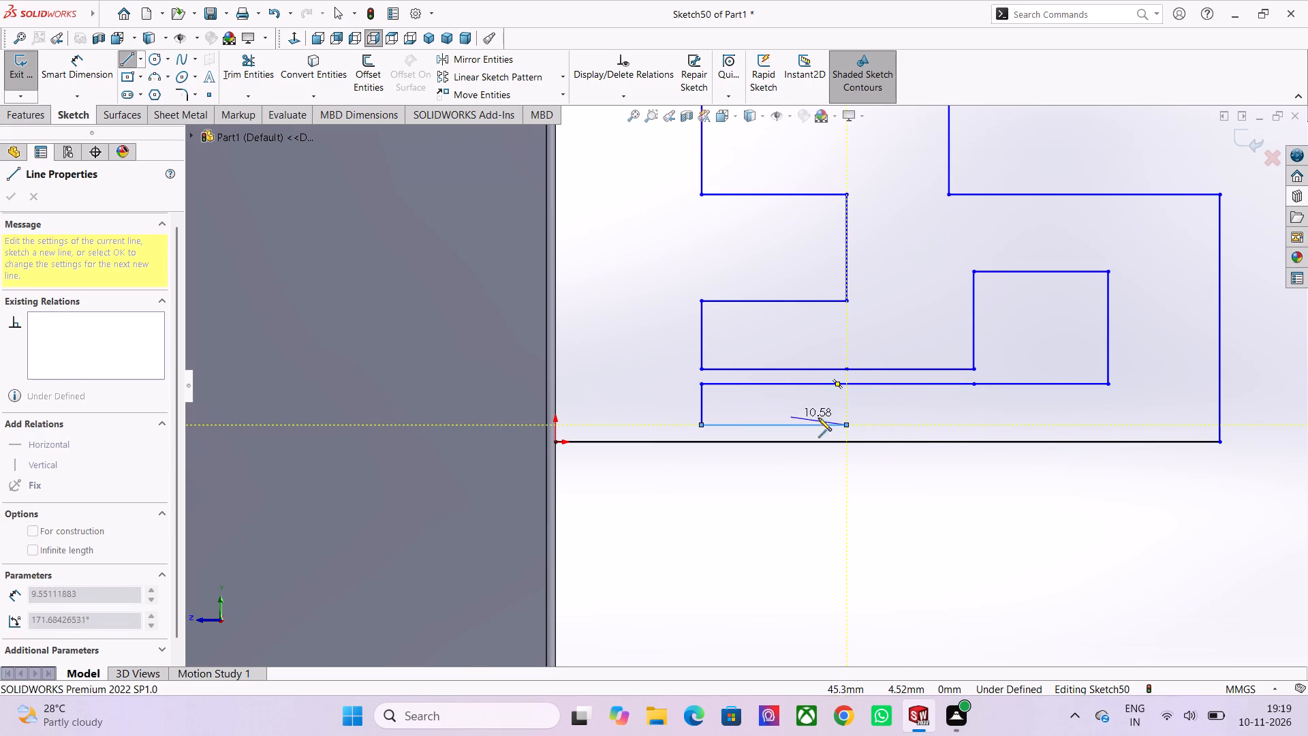
{"action": "scroll", "coordinate": [891, 416], "scroll_direction": "up", "scroll_amount": 1}
{"action": "scroll", "coordinate": [835, 408], "scroll_direction": "up", "scroll_amount": 6}
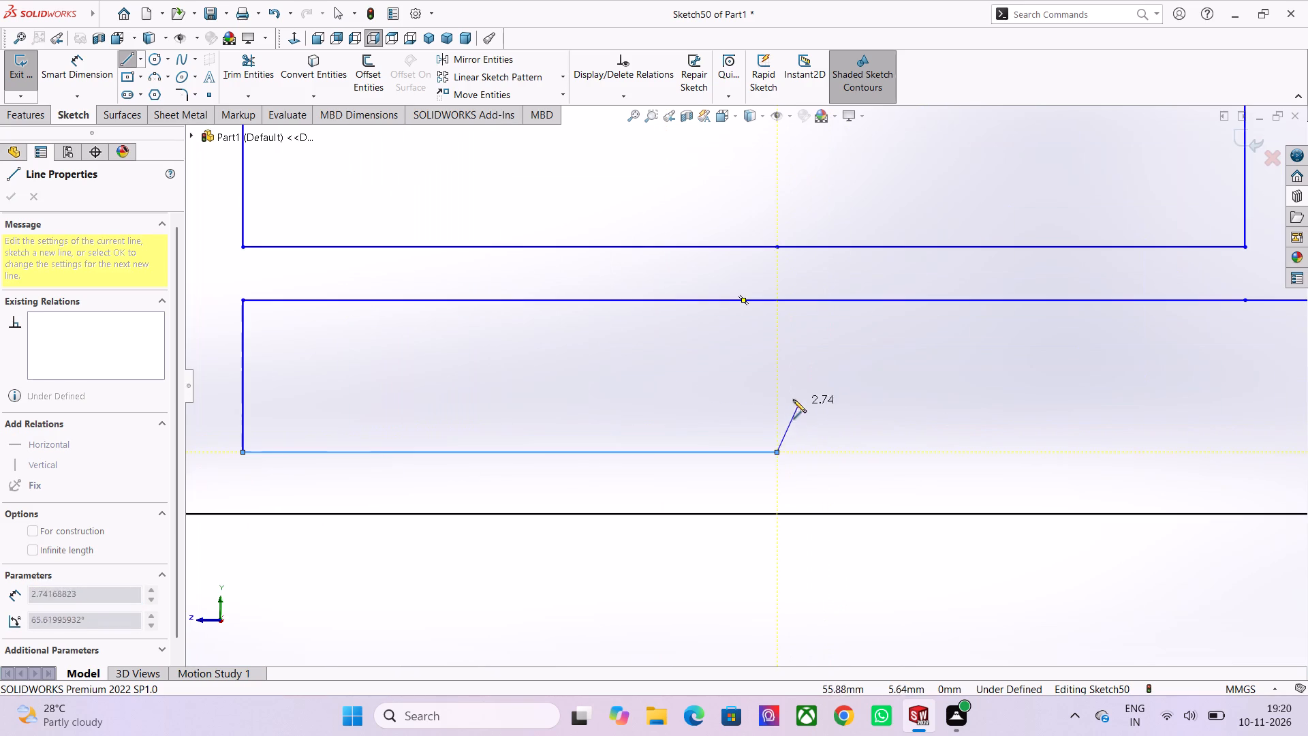
{"action": "left_click", "coordinate": [777, 377]}
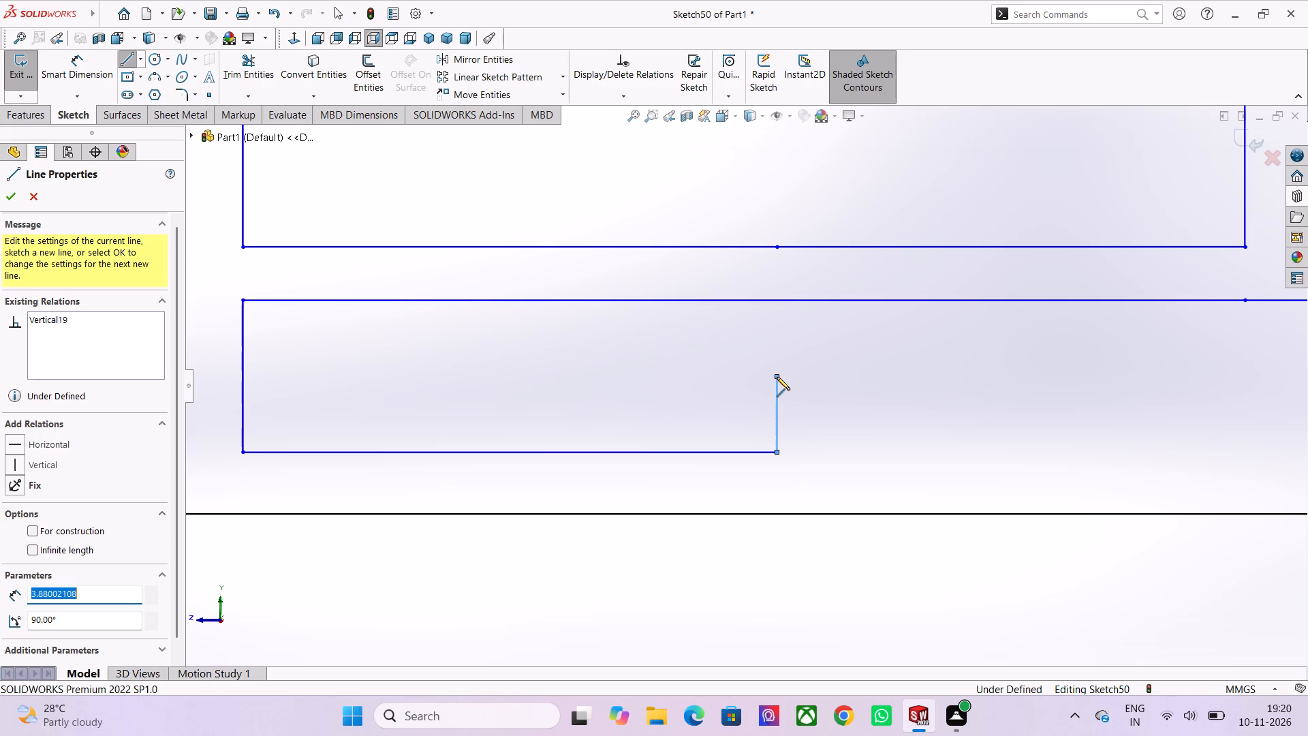
{"action": "left_click", "coordinate": [1025, 373]}
{"action": "scroll", "coordinate": [1025, 373], "scroll_direction": "down", "scroll_amount": 2}
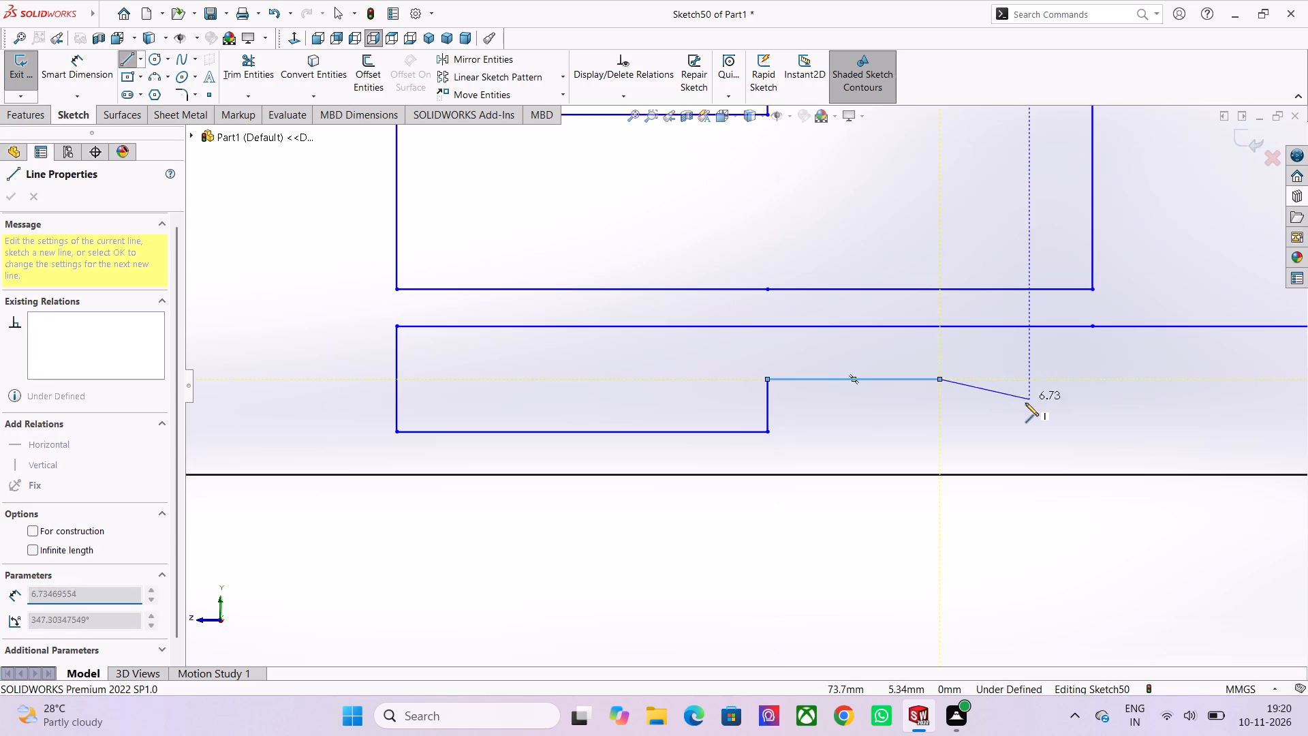
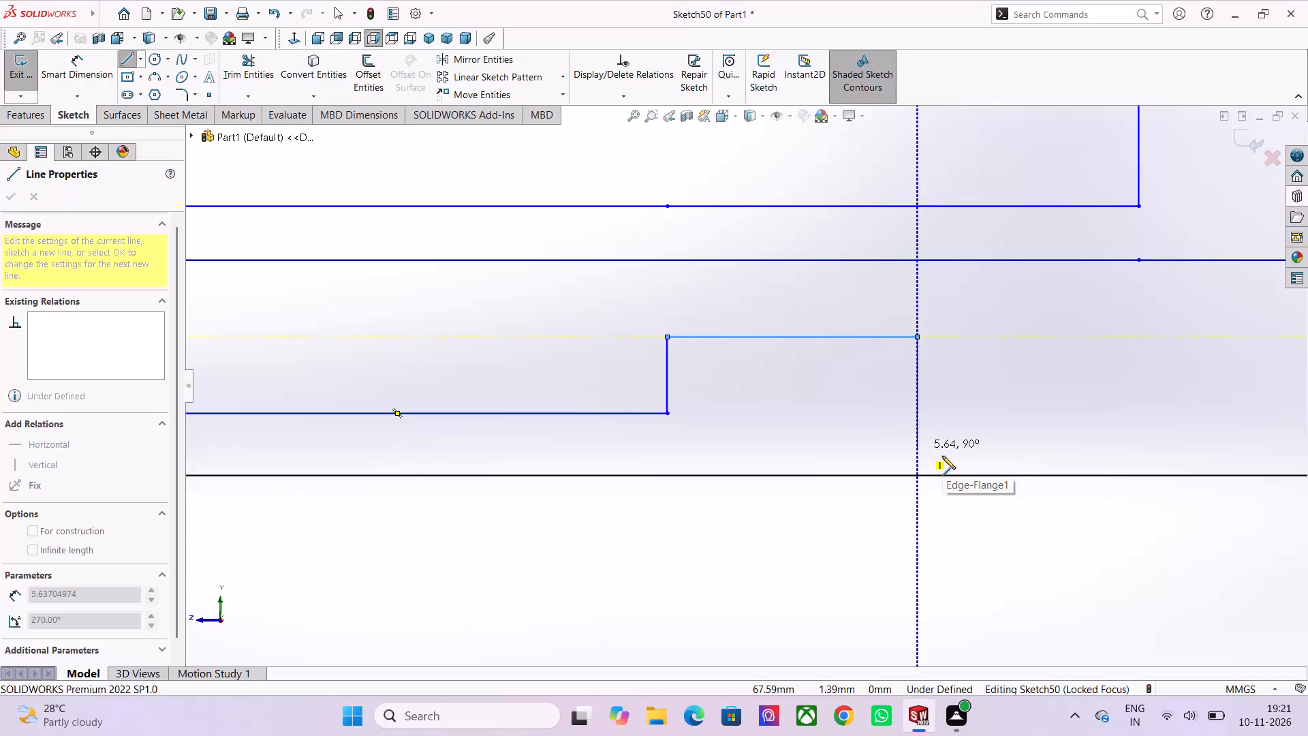
Continue the line chain about 4 mm down and 11 mm outward, ending in line with the vertical edge of the step above.
{"action": "scroll", "coordinate": [899, 416], "scroll_direction": "up", "scroll_amount": 2}
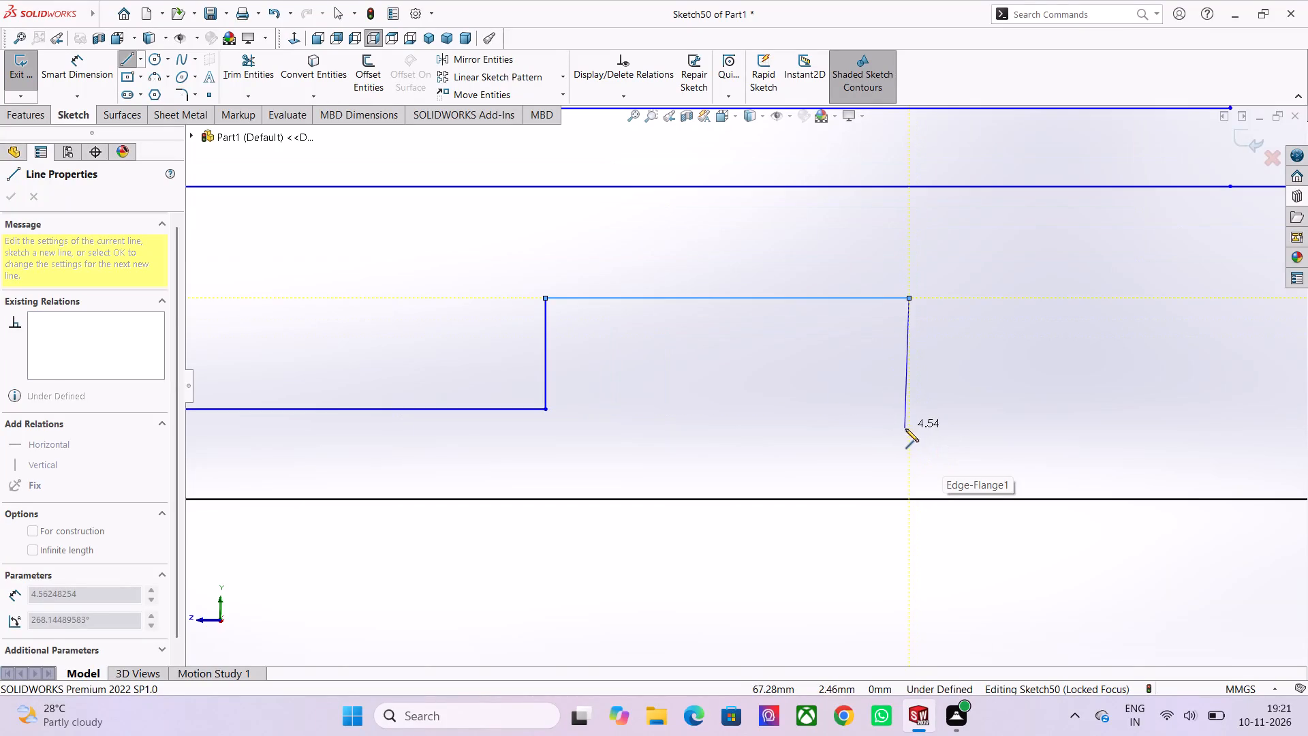
{"action": "scroll", "coordinate": [908, 431], "scroll_direction": "up", "scroll_amount": 1}
{"action": "left_click", "coordinate": [903, 399]}
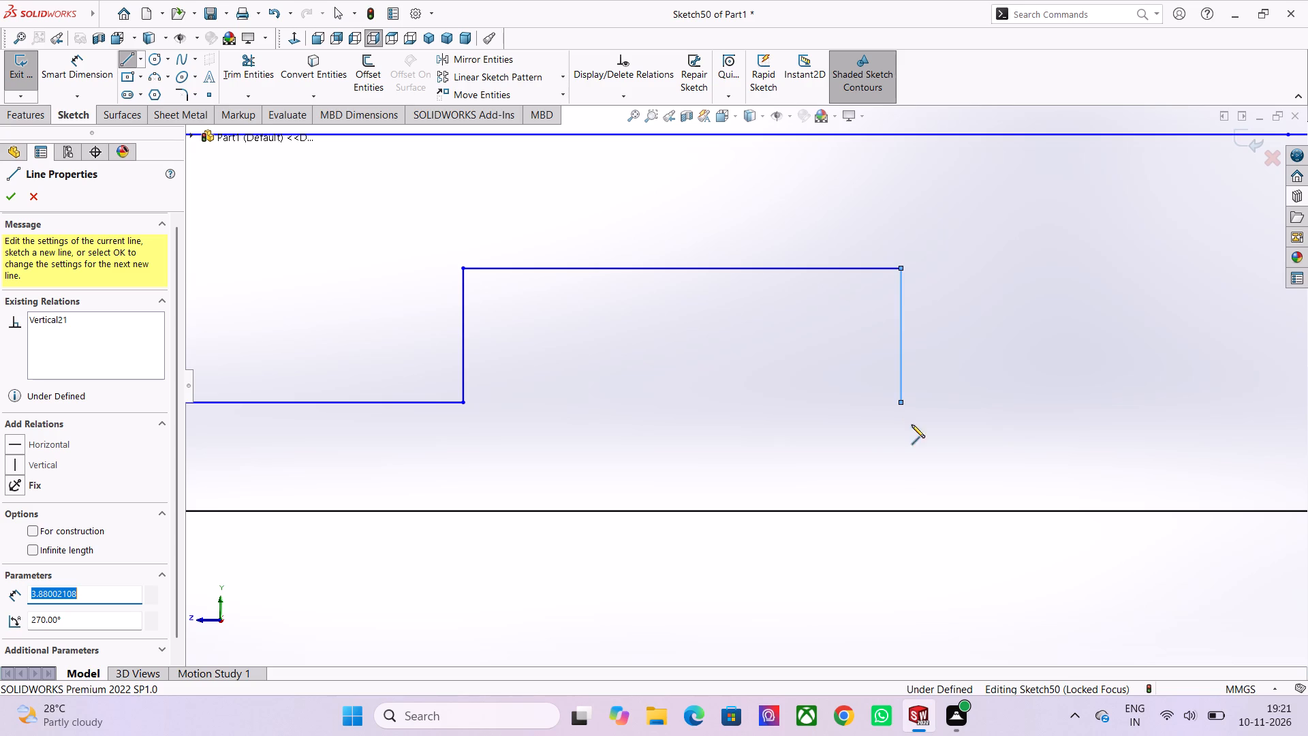
{"action": "scroll", "coordinate": [1013, 414], "scroll_direction": "down", "scroll_amount": 2}
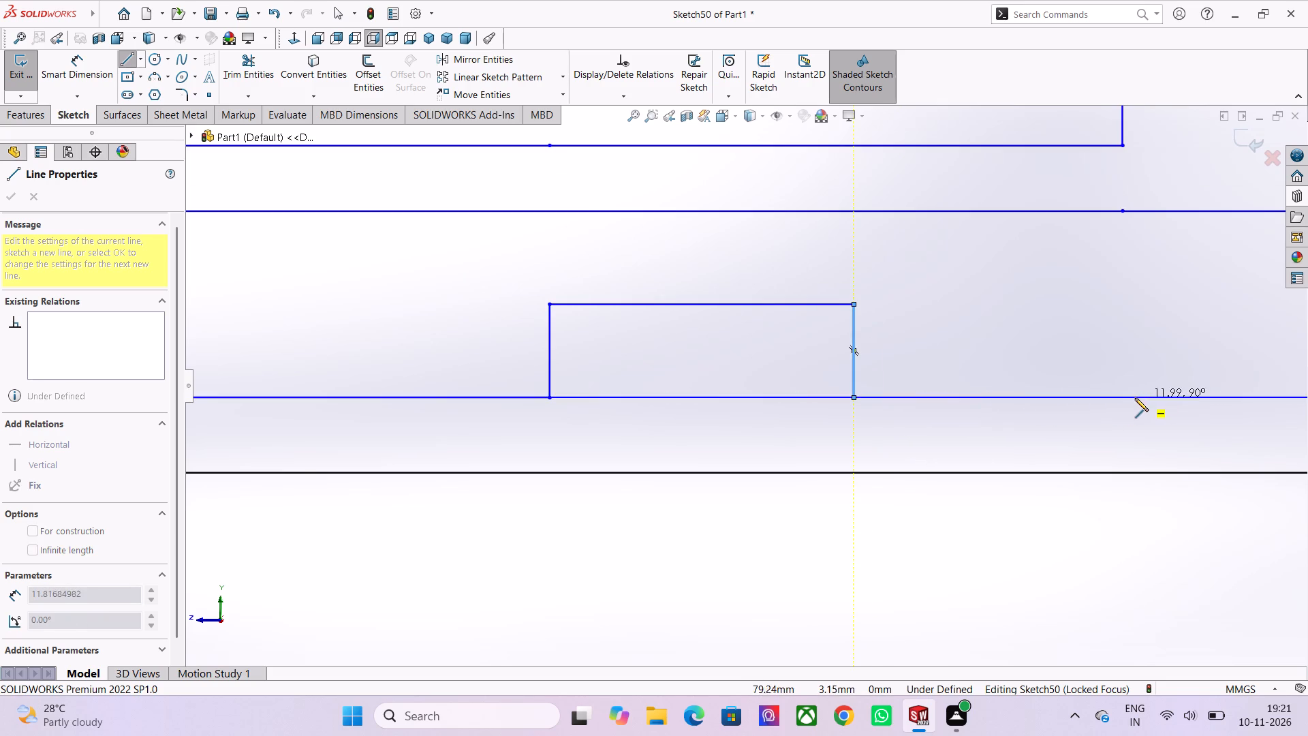
{"action": "scroll", "coordinate": [1135, 398], "scroll_direction": "up", "scroll_amount": 2}
{"action": "scroll", "coordinate": [1135, 398], "scroll_direction": "down", "scroll_amount": 2}
{"action": "scroll", "coordinate": [1001, 375], "scroll_direction": "down", "scroll_amount": 1}
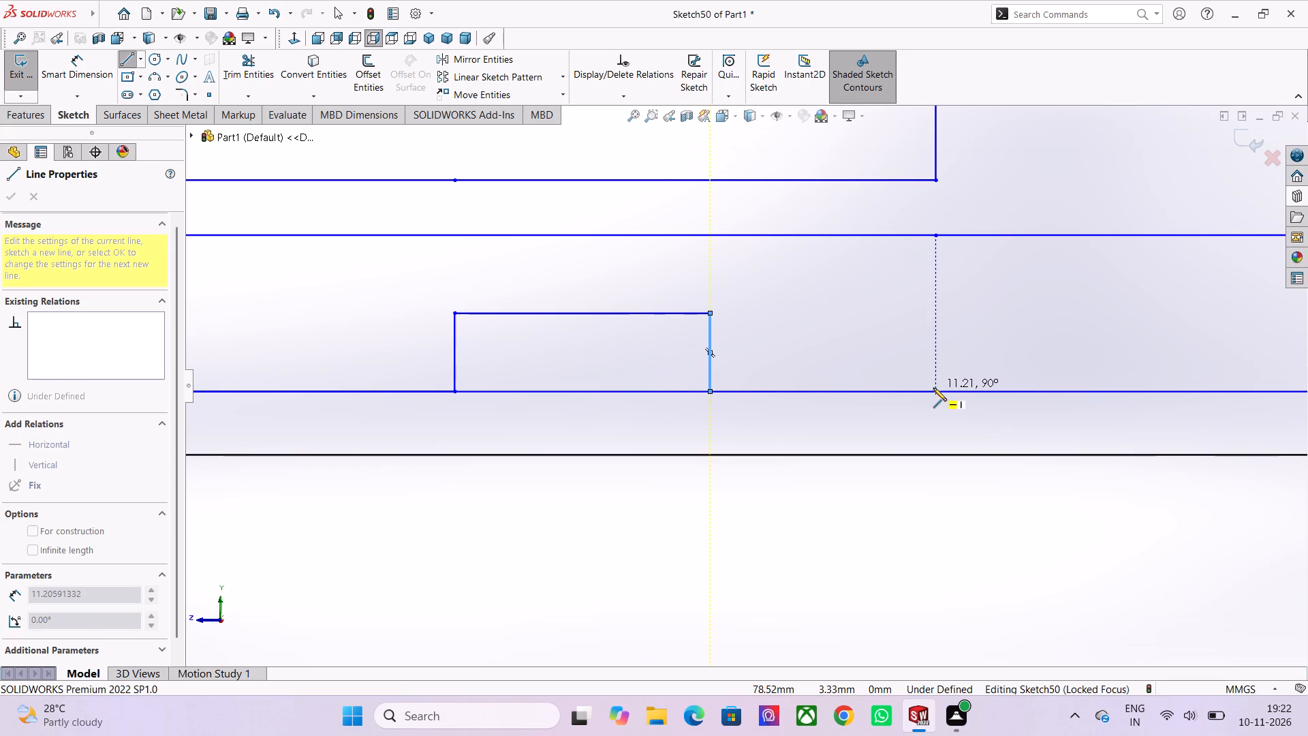
{"action": "scroll", "coordinate": [933, 387], "scroll_direction": "up", "scroll_amount": 1}
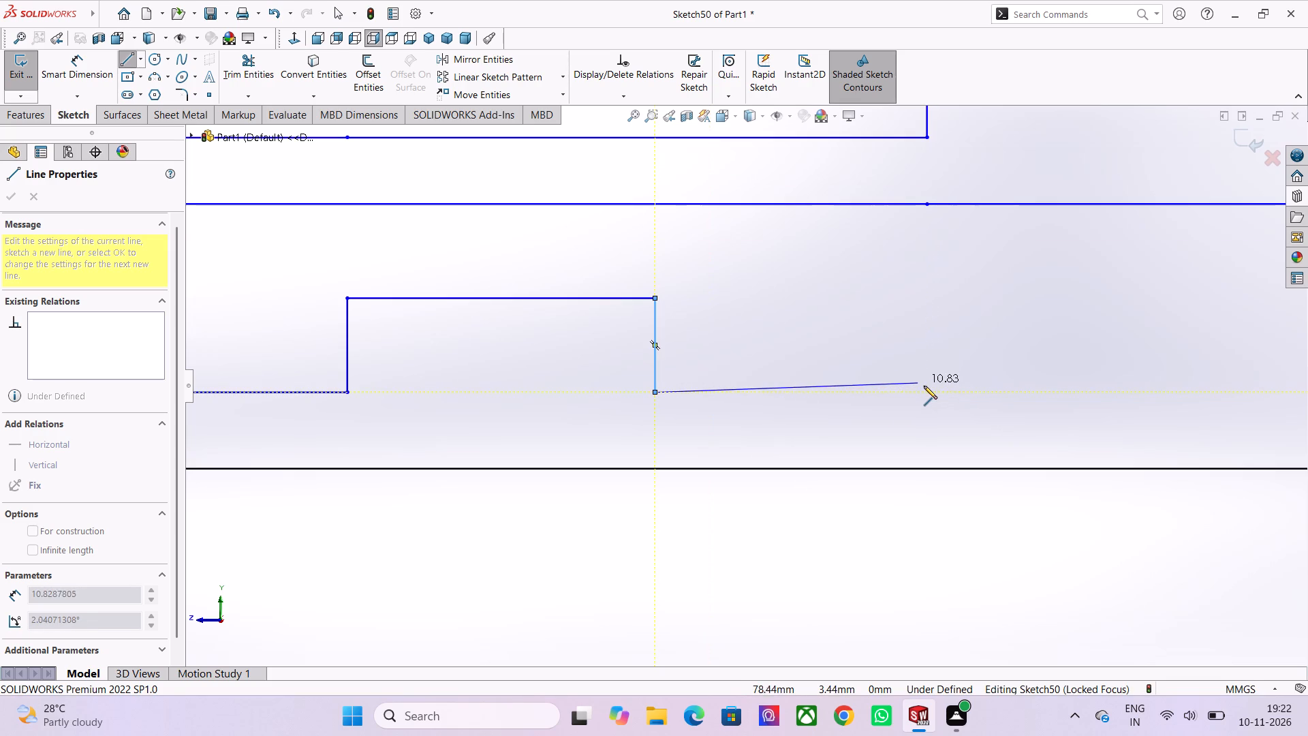
{"action": "scroll", "coordinate": [924, 386], "scroll_direction": "down", "scroll_amount": 3}
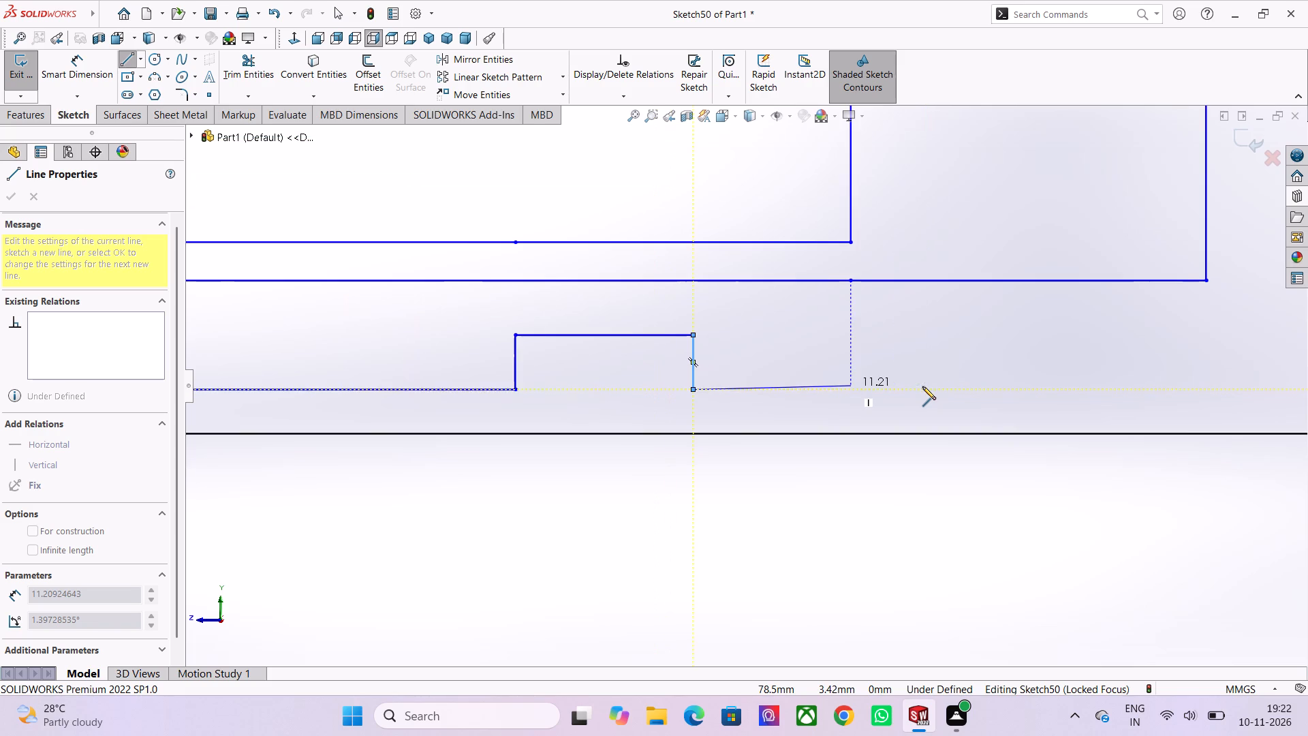
{"action": "scroll", "coordinate": [849, 392], "scroll_direction": "down", "scroll_amount": 2}
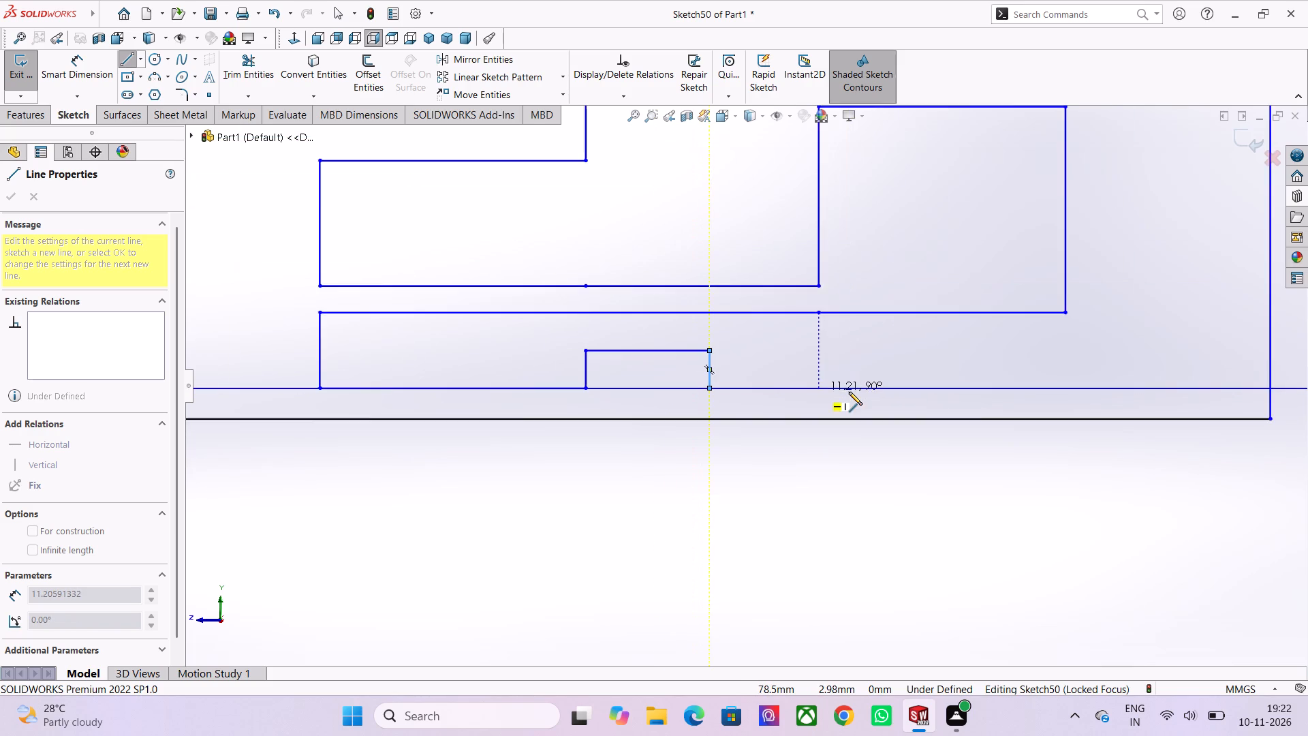
{"action": "scroll", "coordinate": [849, 392], "scroll_direction": "down", "scroll_amount": 2}
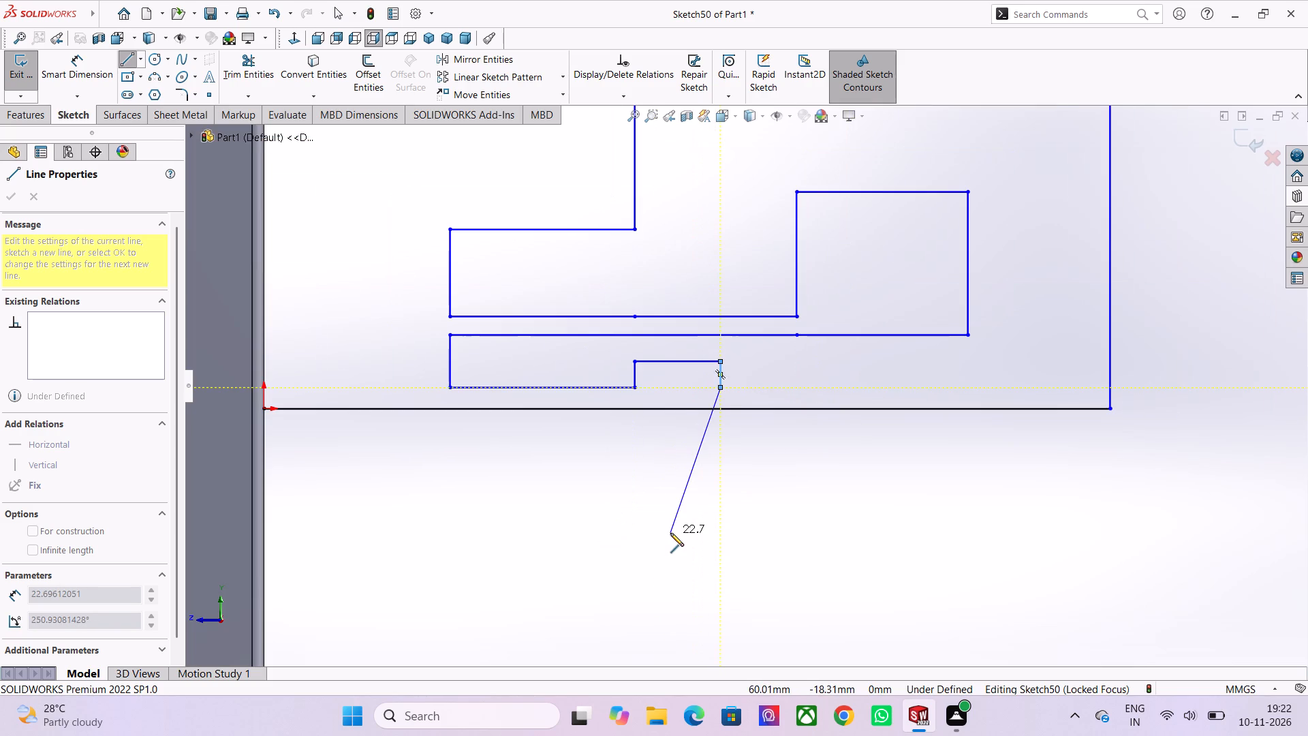
{"action": "scroll", "coordinate": [805, 382], "scroll_direction": "up", "scroll_amount": 1}
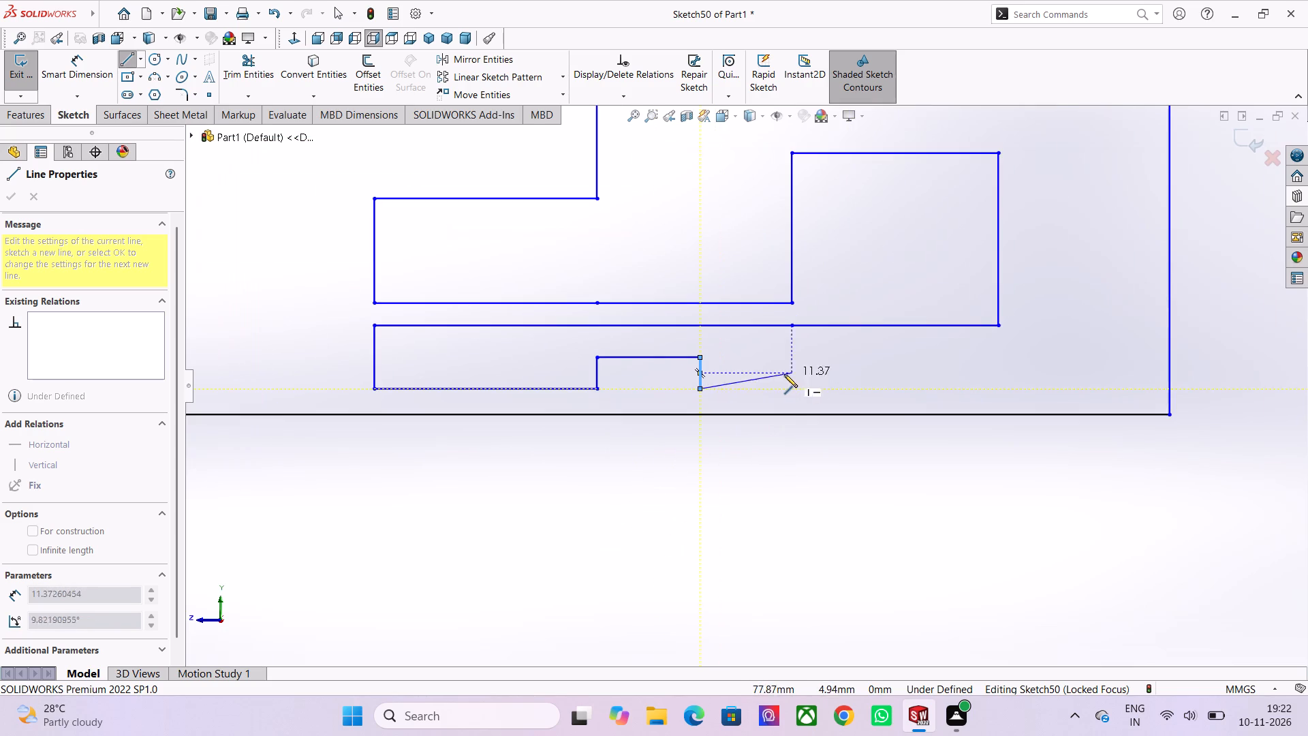
{"action": "scroll", "coordinate": [789, 397], "scroll_direction": "up", "scroll_amount": 3}
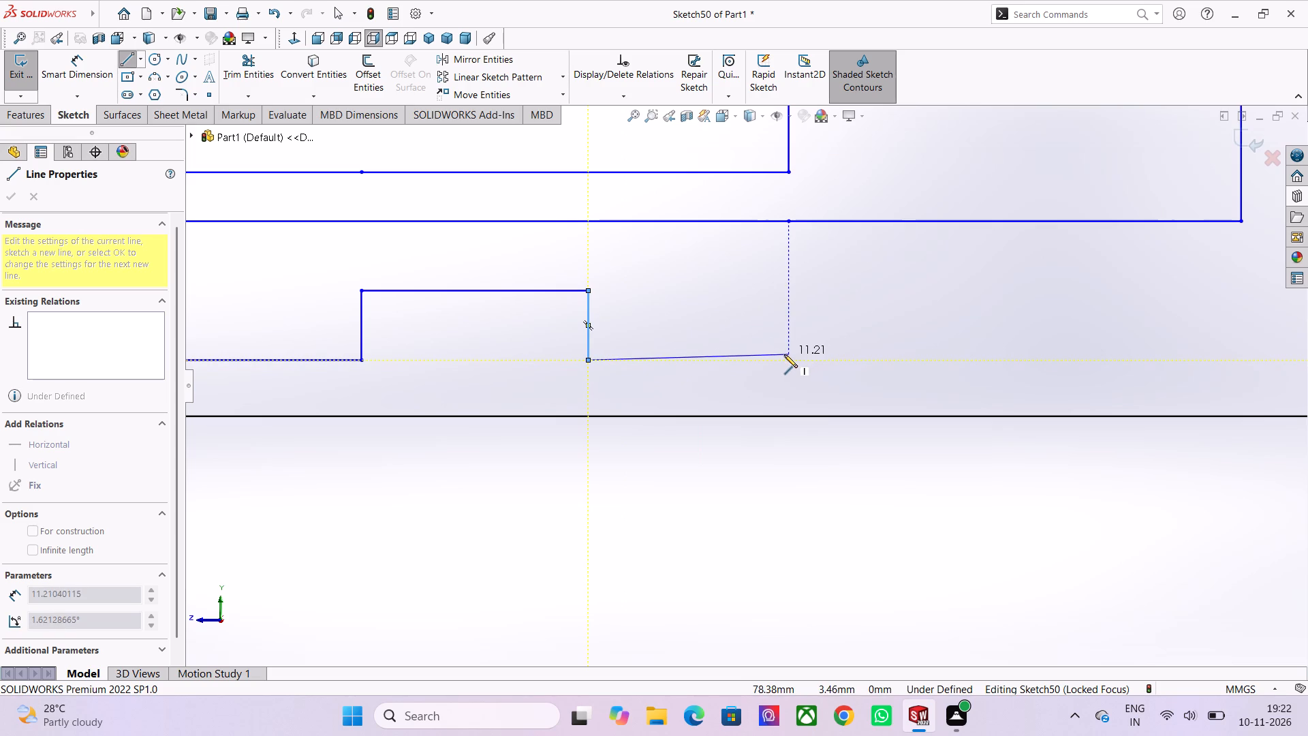
{"action": "scroll", "coordinate": [793, 361], "scroll_direction": "down", "scroll_amount": 1}
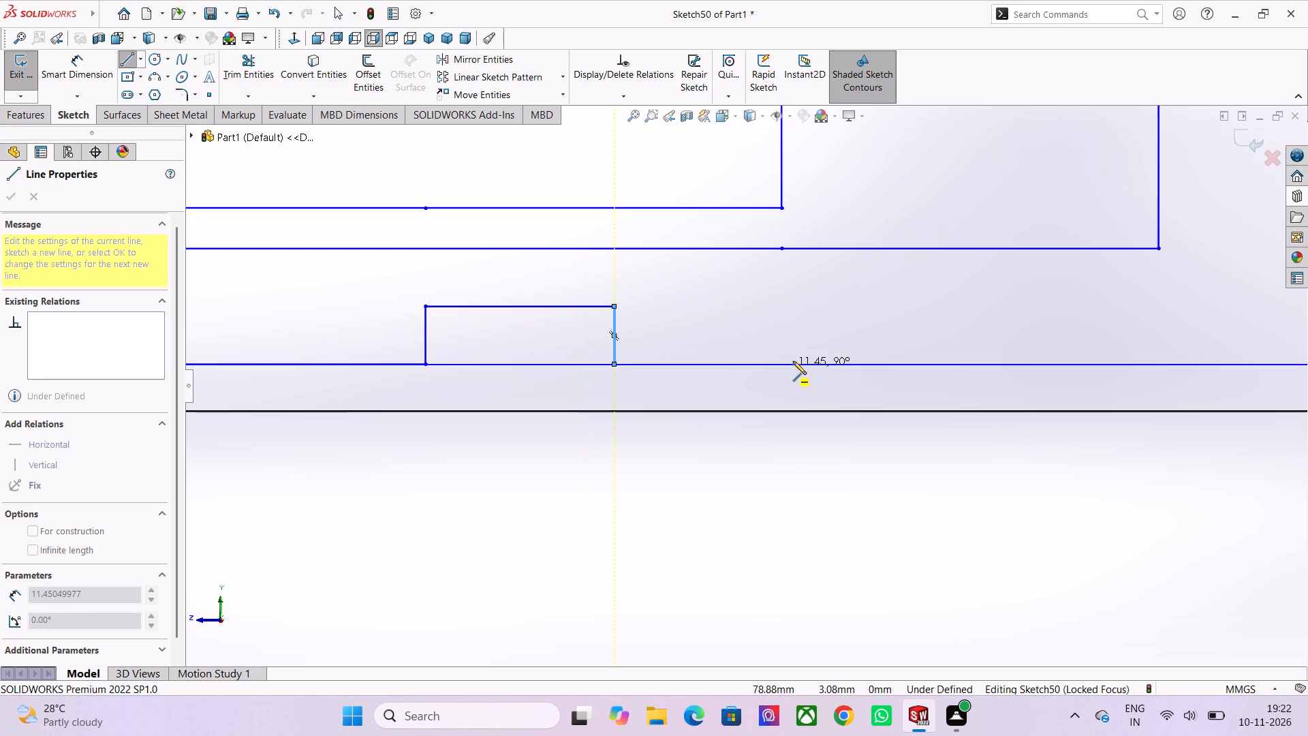
{"action": "scroll", "coordinate": [793, 361], "scroll_direction": "down", "scroll_amount": 1}
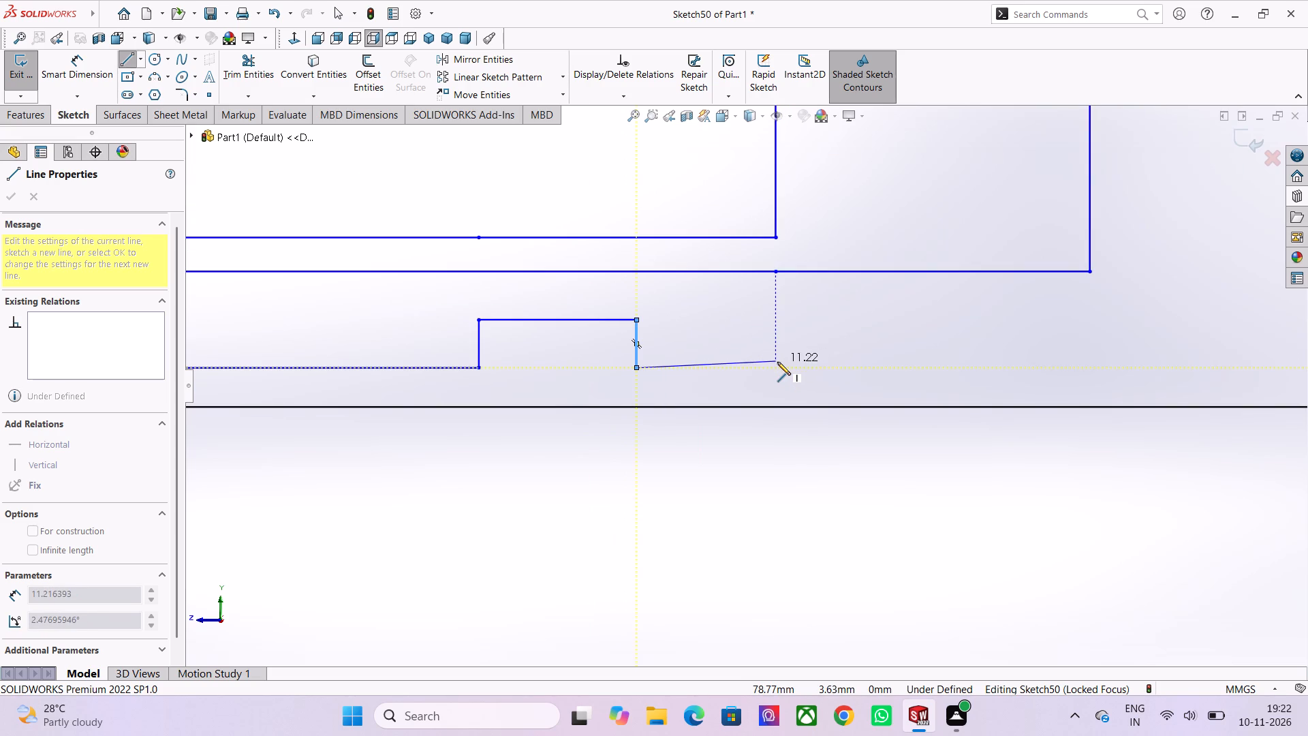
{"action": "scroll", "coordinate": [777, 362], "scroll_direction": "down", "scroll_amount": 1}
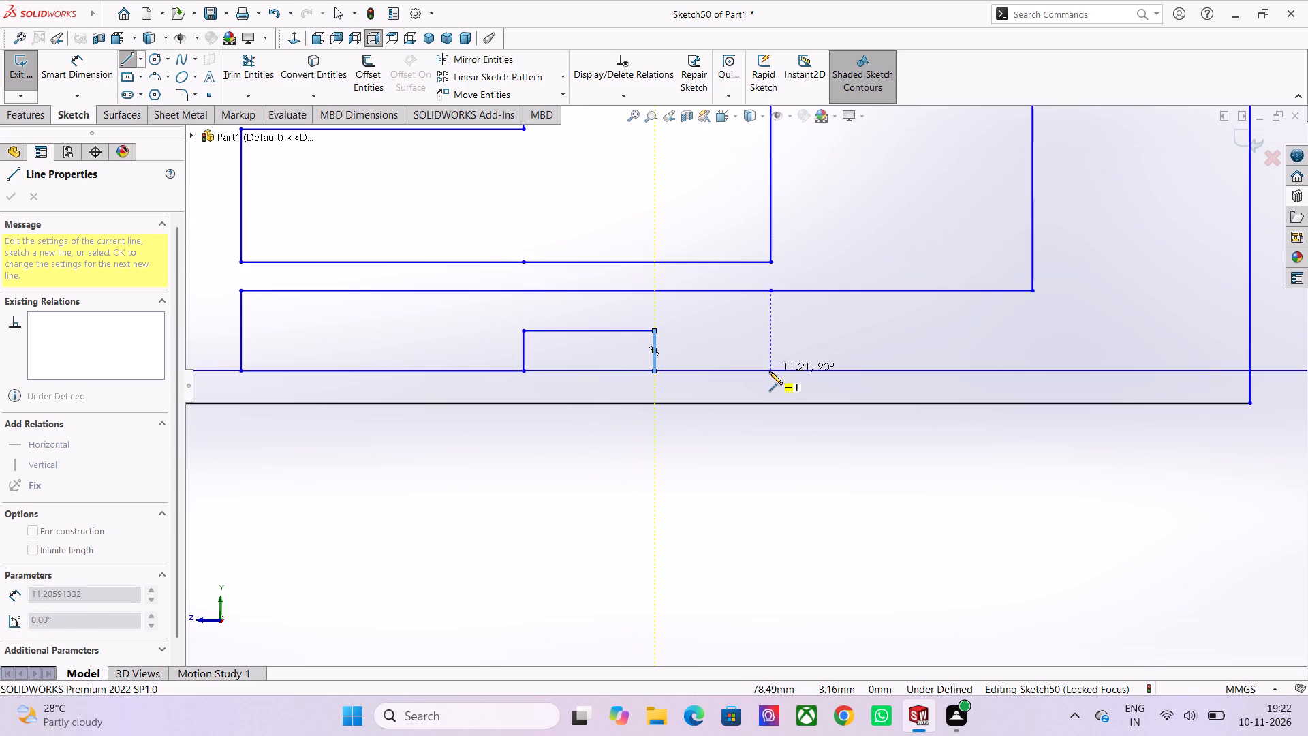
{"action": "scroll", "coordinate": [769, 371], "scroll_direction": "up", "scroll_amount": 2}
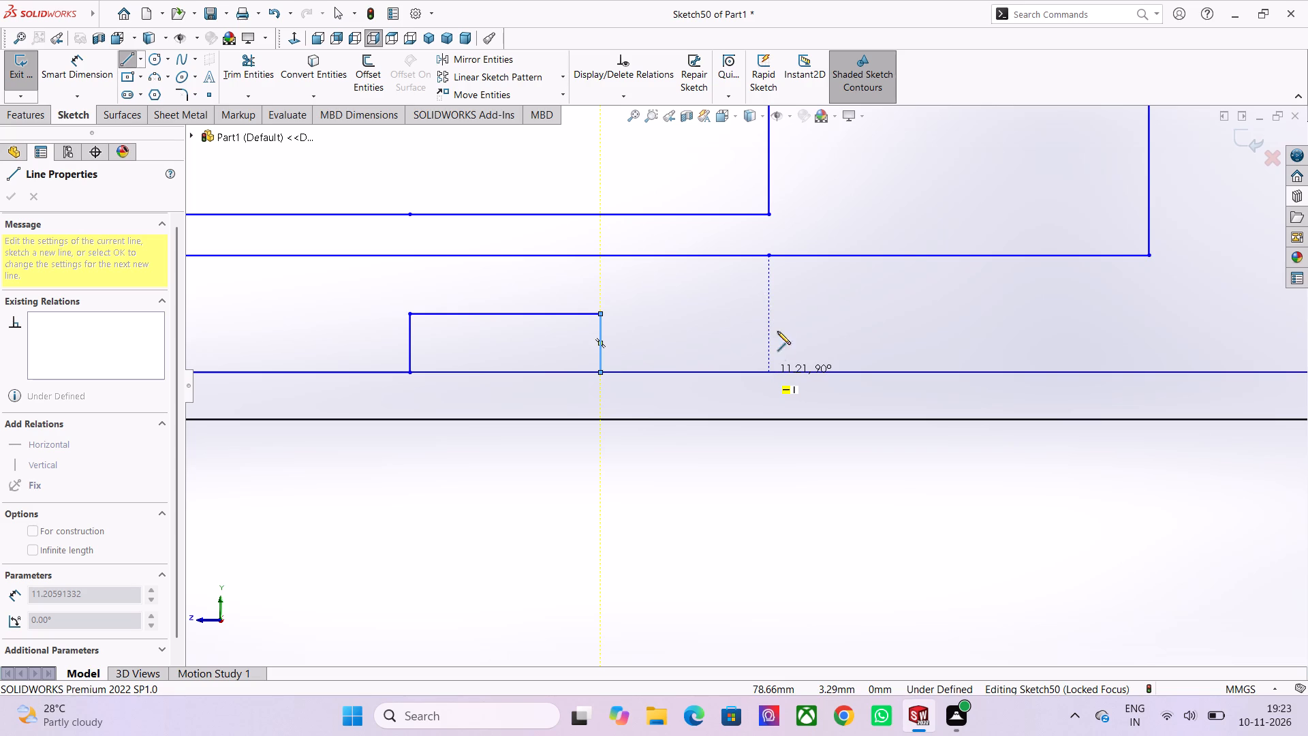
{"action": "left_click", "coordinate": [767, 373]}
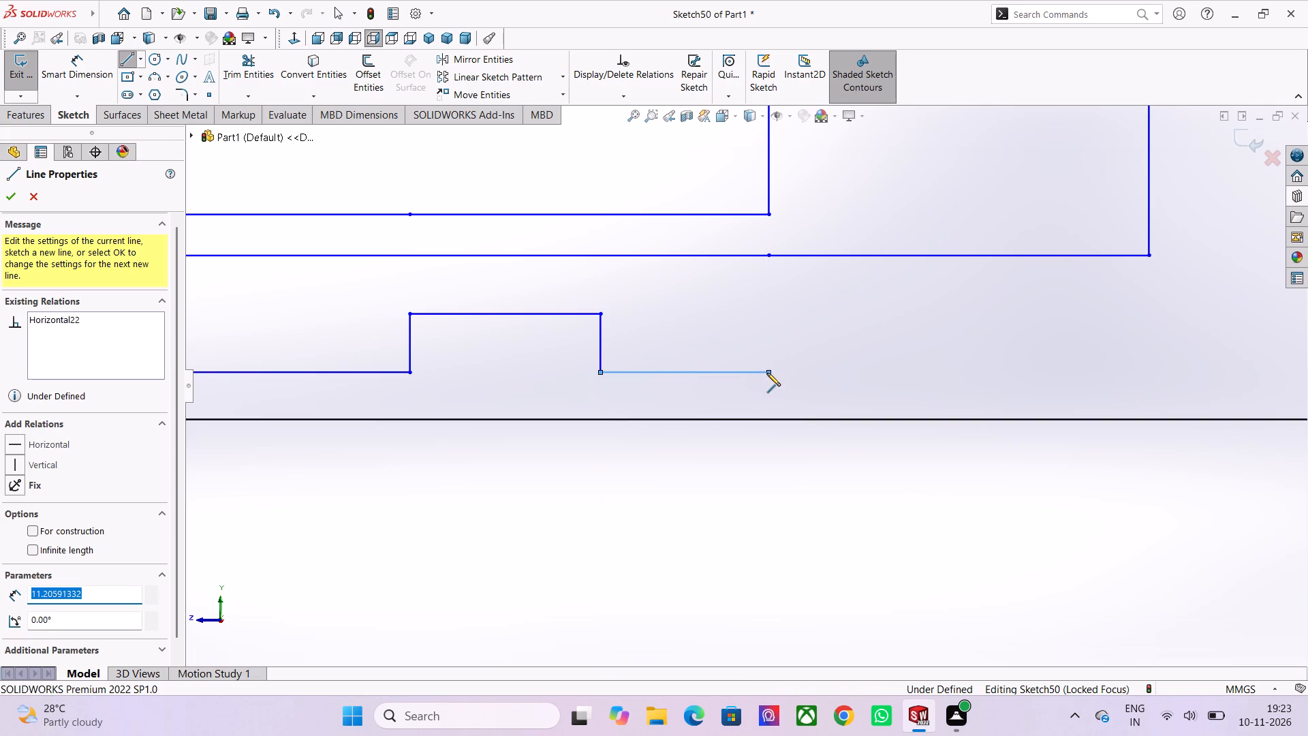
Extend the chain about 4 mm up, 9 mm outward and 4 mm back down to form another tooth above the base line.
{"action": "left_click", "coordinate": [768, 315]}
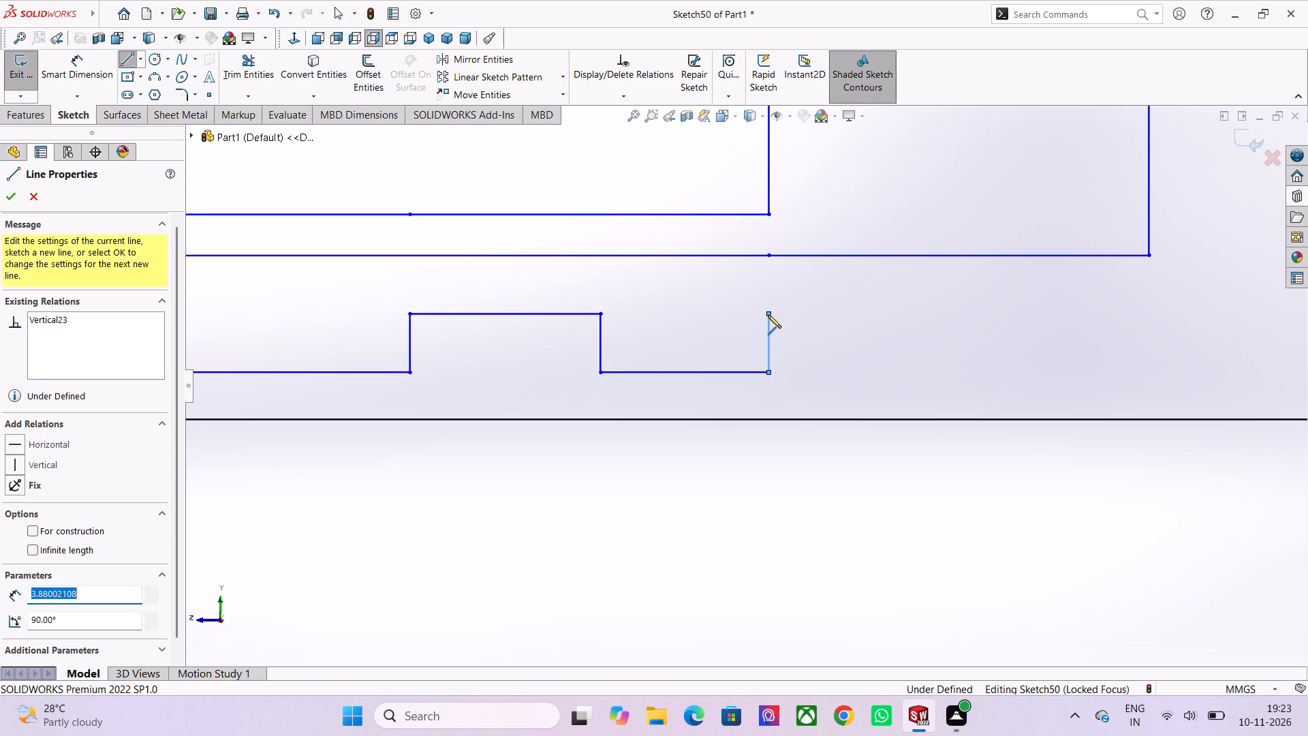
{"action": "left_click", "coordinate": [768, 315]}
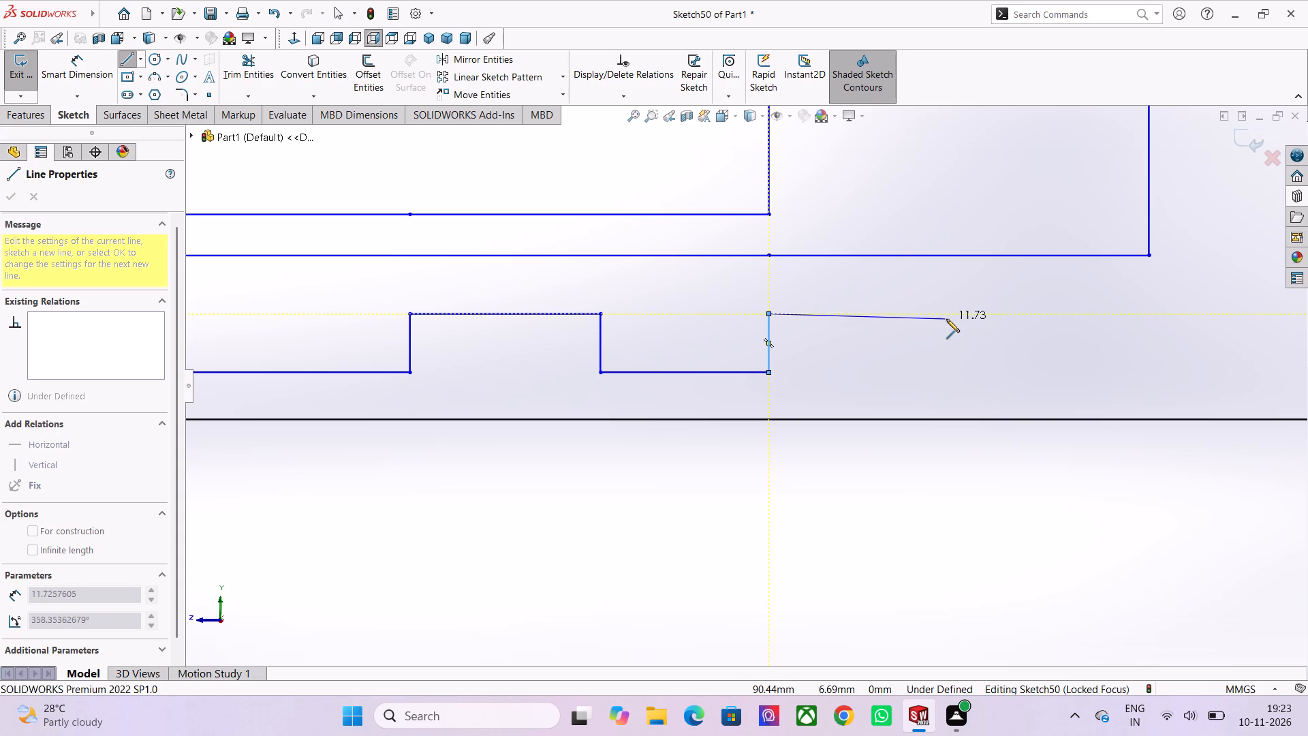
{"action": "left_click", "coordinate": [909, 314]}
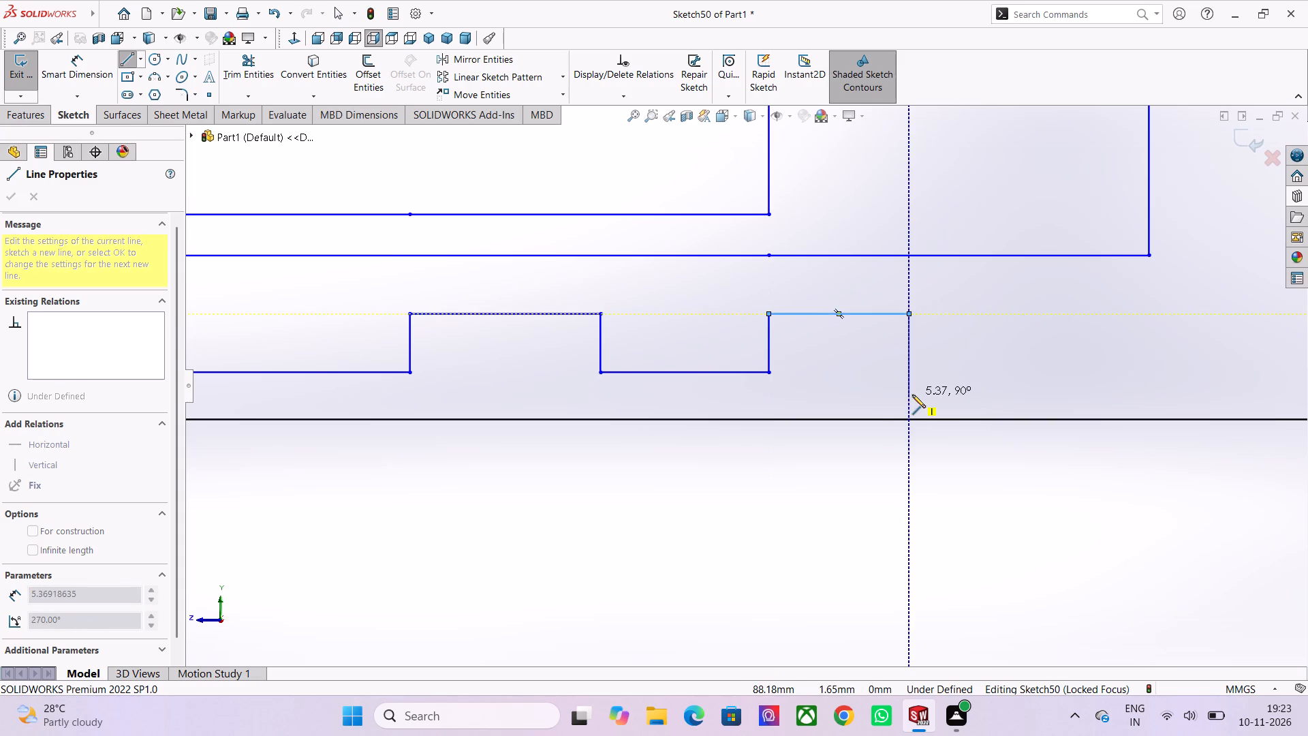
{"action": "scroll", "coordinate": [912, 395], "scroll_direction": "down", "scroll_amount": 1}
{"action": "scroll", "coordinate": [878, 392], "scroll_direction": "up", "scroll_amount": 3}
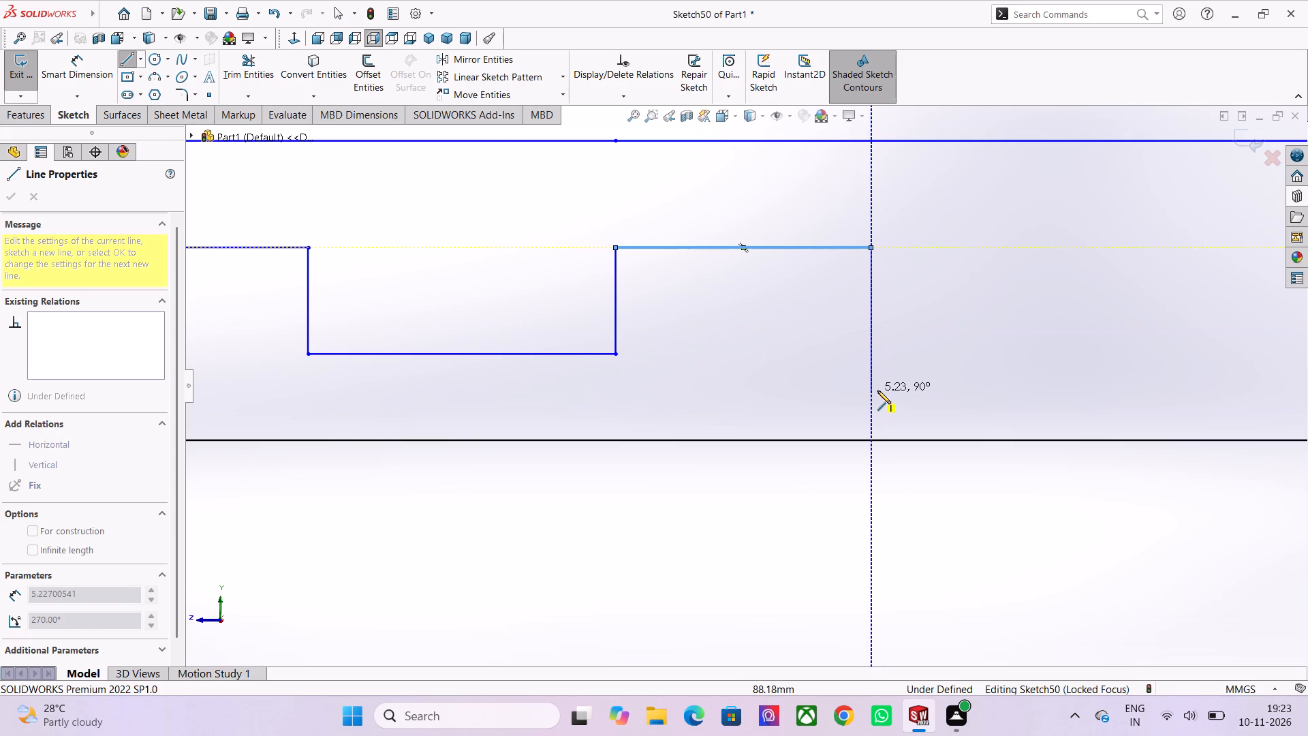
{"action": "left_click", "coordinate": [868, 354]}
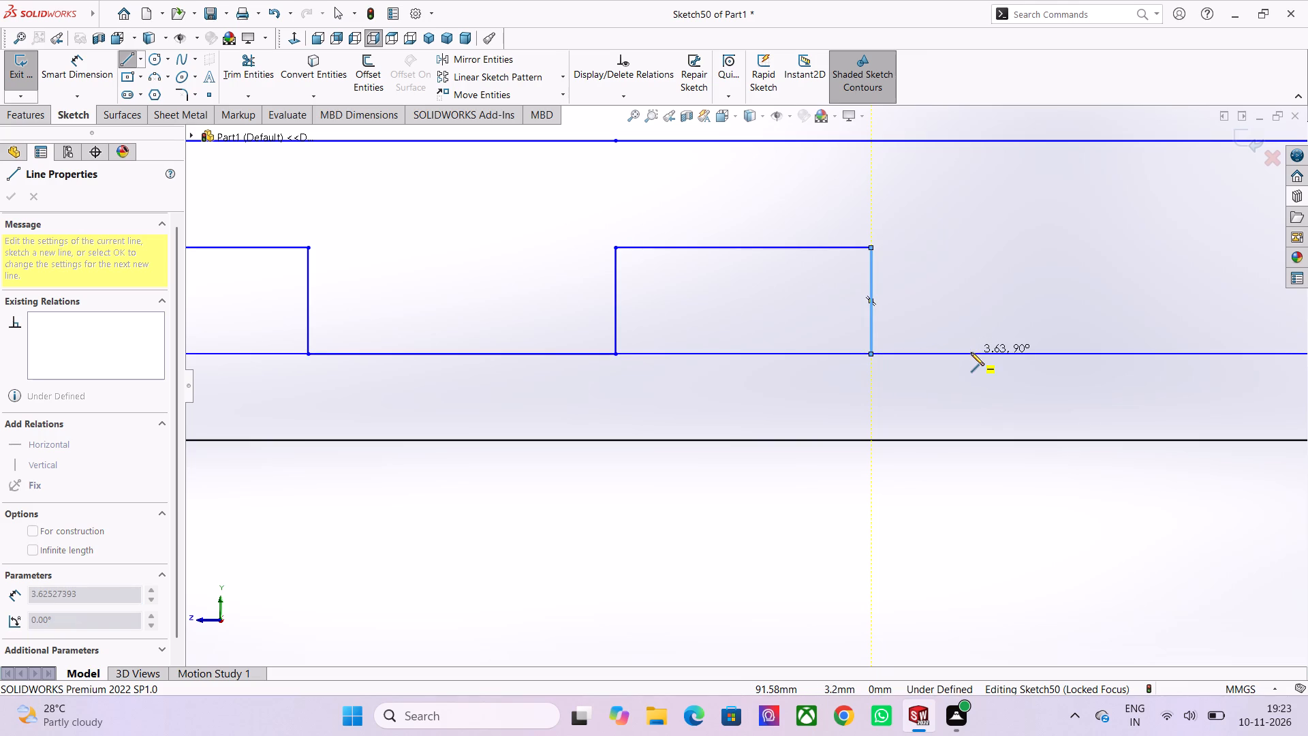
Extend the chain about 6 mm outward, 4 mm up and 10 mm outward at a slight upward slant, below the upper profile's outer corner.
{"action": "scroll", "coordinate": [971, 352], "scroll_direction": "down", "scroll_amount": 2}
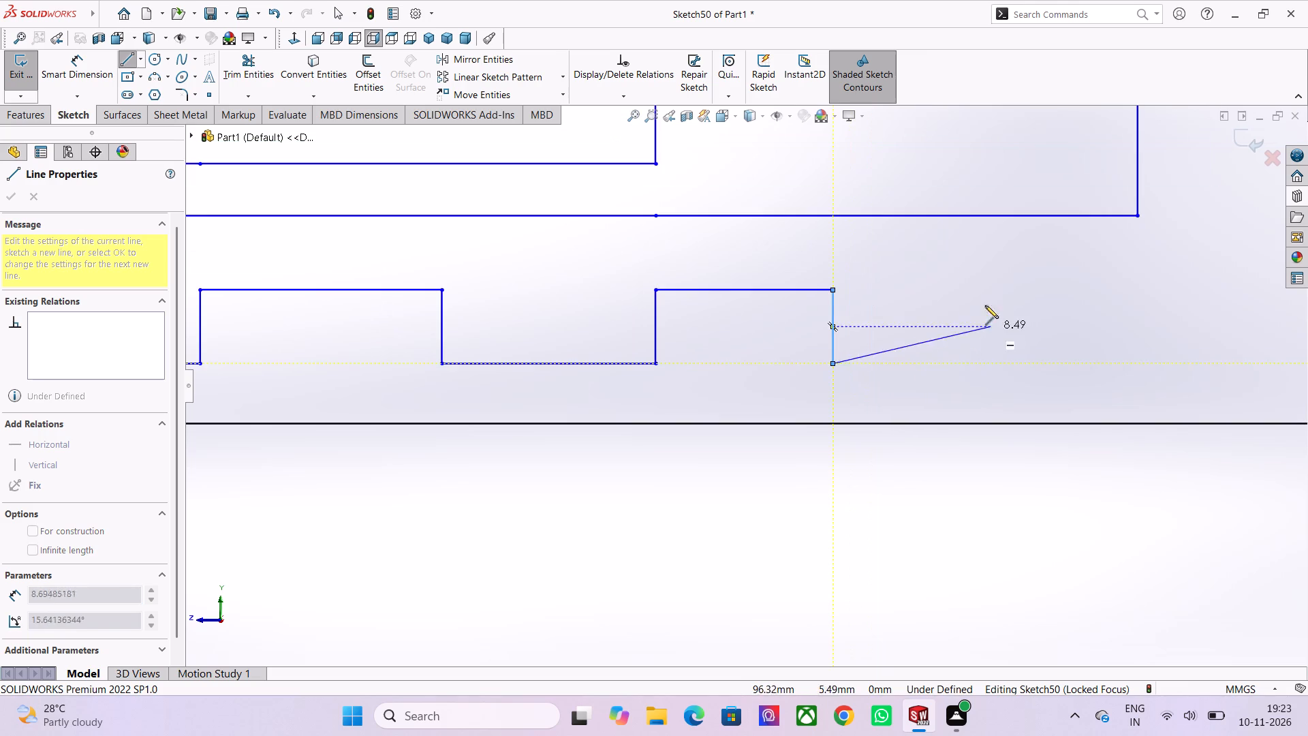
{"action": "left_click", "coordinate": [945, 362]}
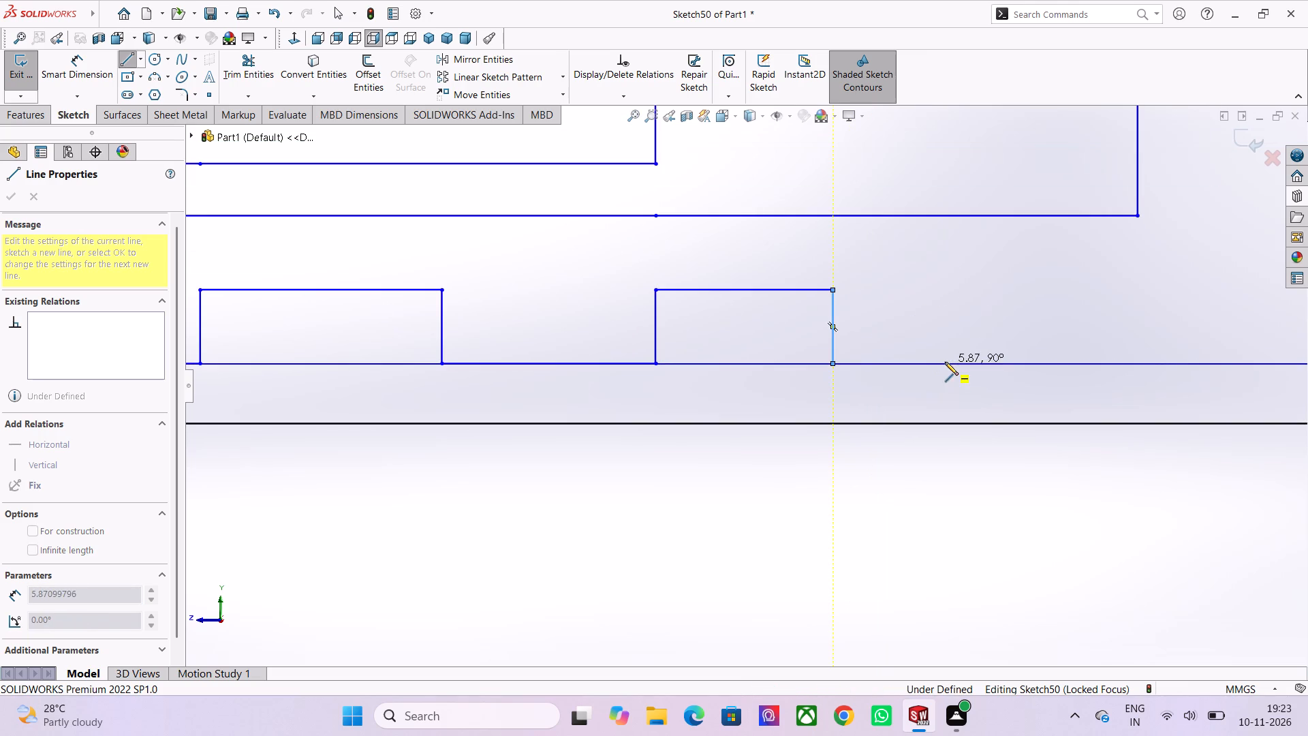
{"action": "left_click", "coordinate": [944, 292]}
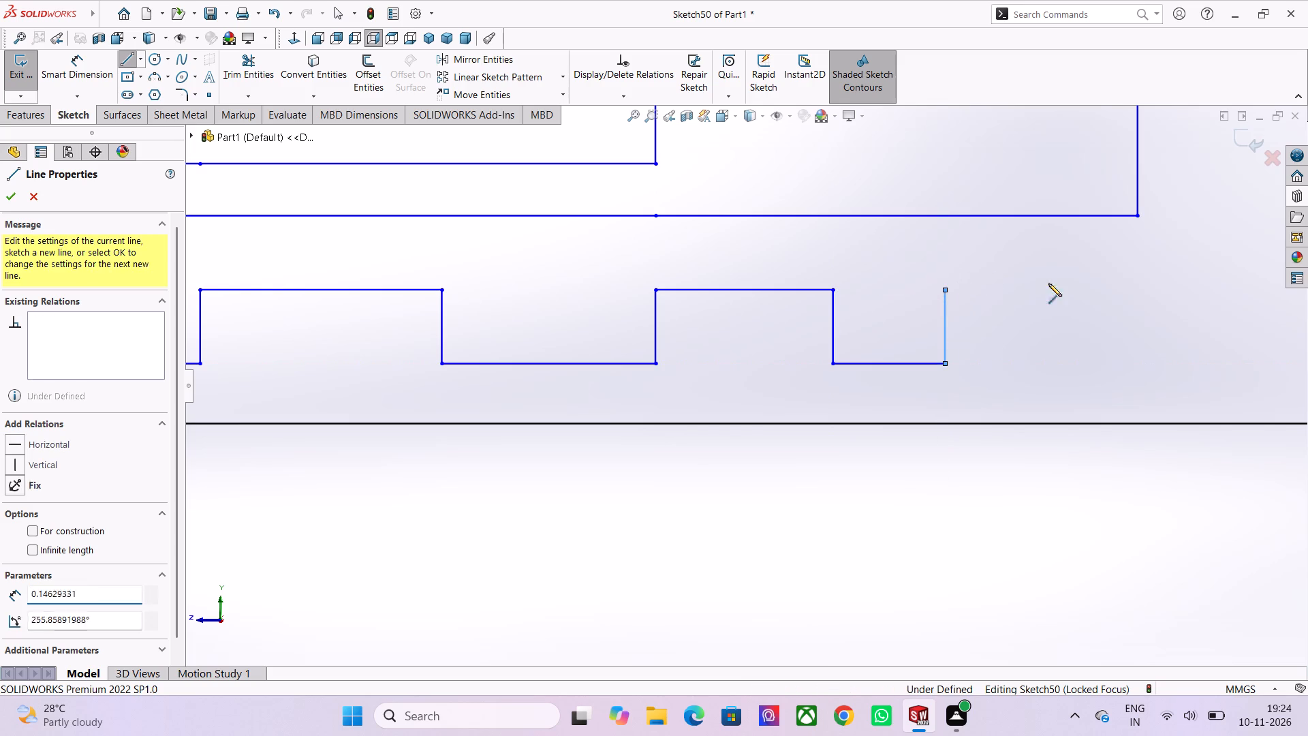
{"action": "left_click", "coordinate": [1134, 286]}
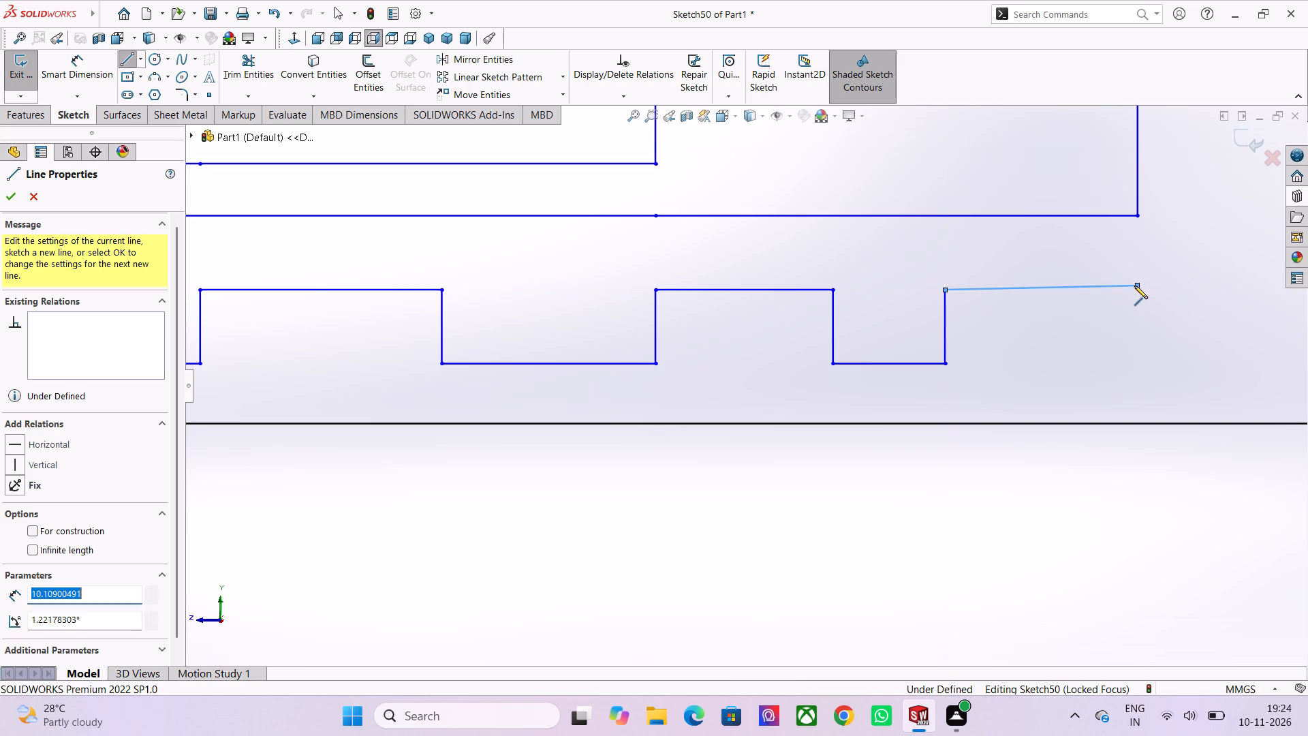
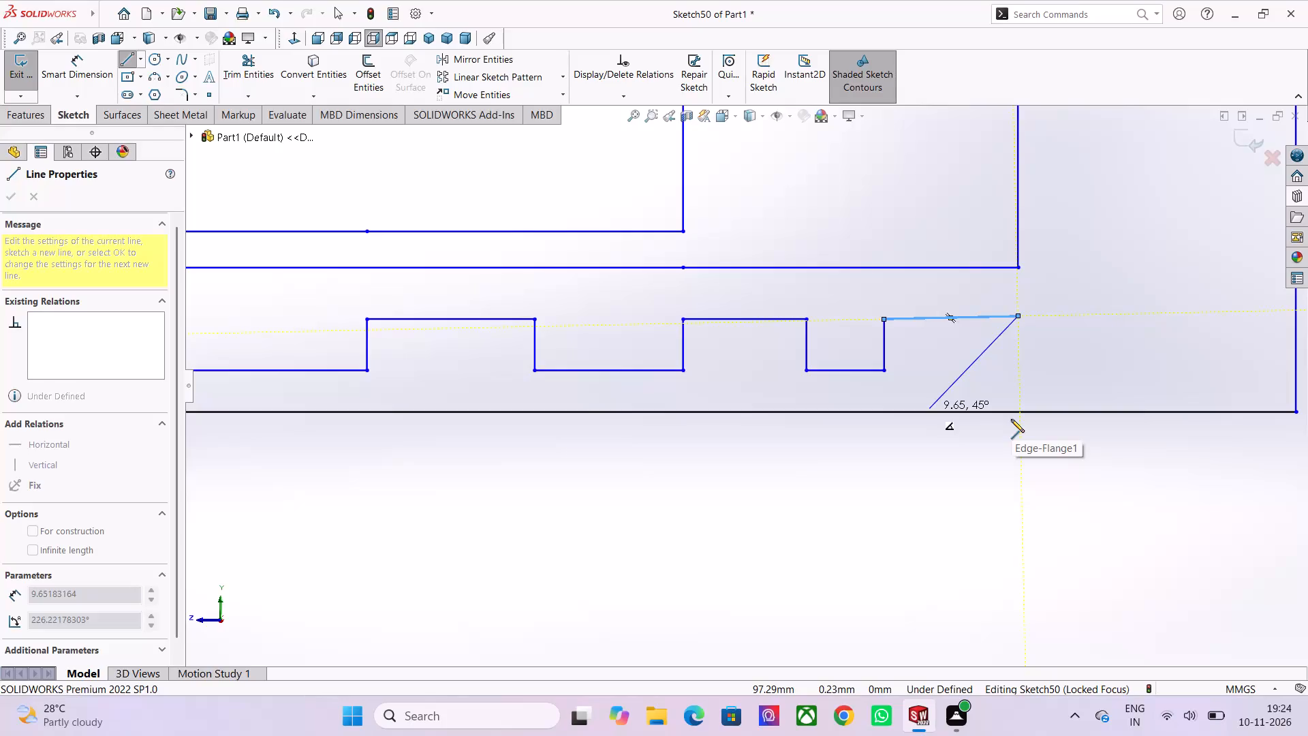
Undo the slanted line and the toothed lower line chain, back to its short vertical starting line.
{"action": "key", "text": "Escape"}
{"action": "key", "text": "ctrl+z"}
{"action": "scroll", "coordinate": [1011, 419], "scroll_direction": "down", "scroll_amount": 2, "text": "ctrl"}
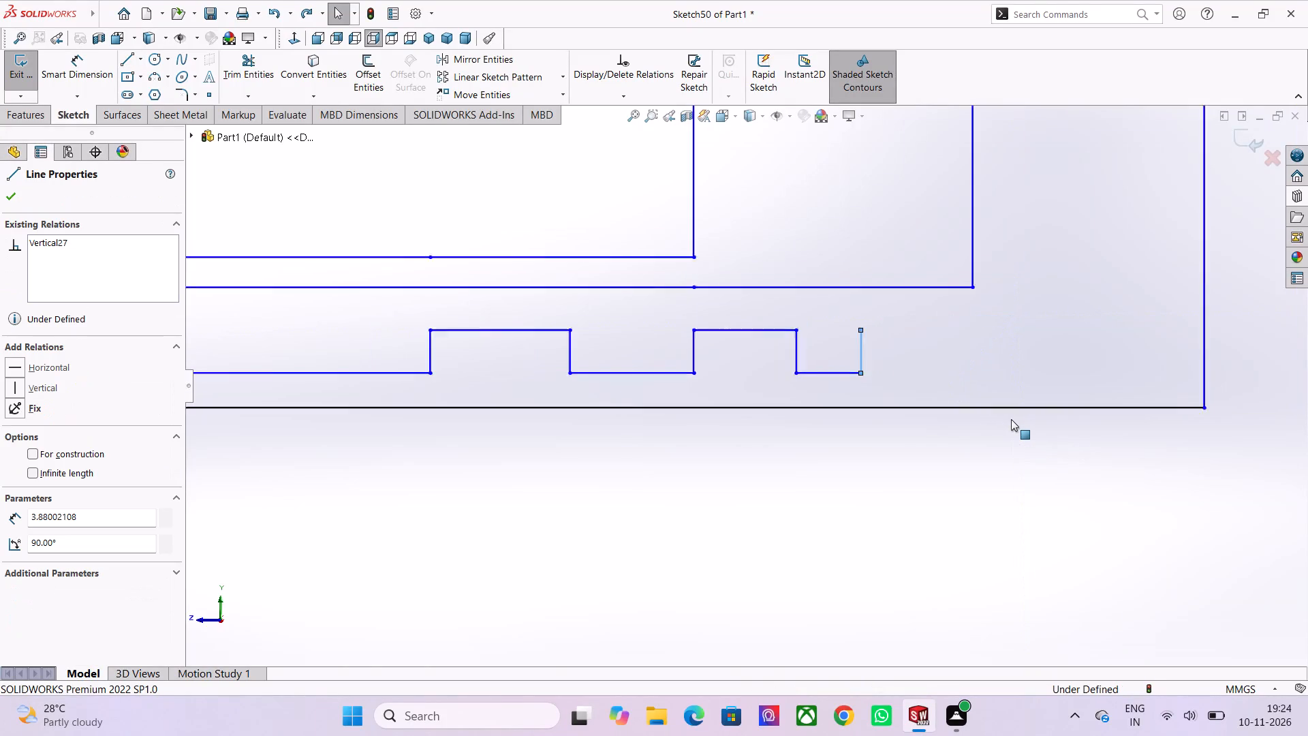
{"action": "scroll", "coordinate": [1011, 419], "scroll_direction": "down", "scroll_amount": 8, "text": "ctrl"}
{"action": "scroll", "coordinate": [728, 292], "scroll_direction": "down", "scroll_amount": 1}
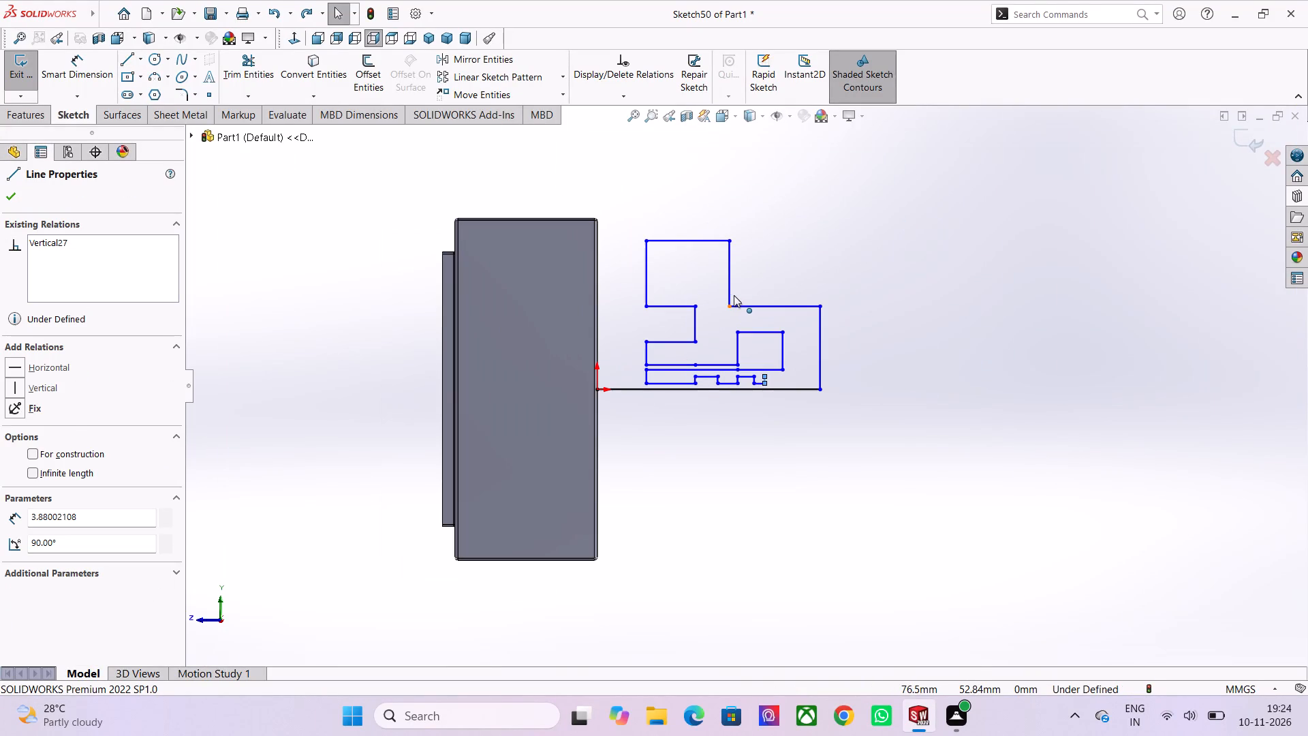
{"action": "key", "text": "ctrl+z"}
{"action": "key", "text": "ctrl+z"}
{"action": "key", "text": "ctrl+z"}
{"action": "key", "text": "ctrl+z"}
{"action": "key", "text": "ctrl+z"}
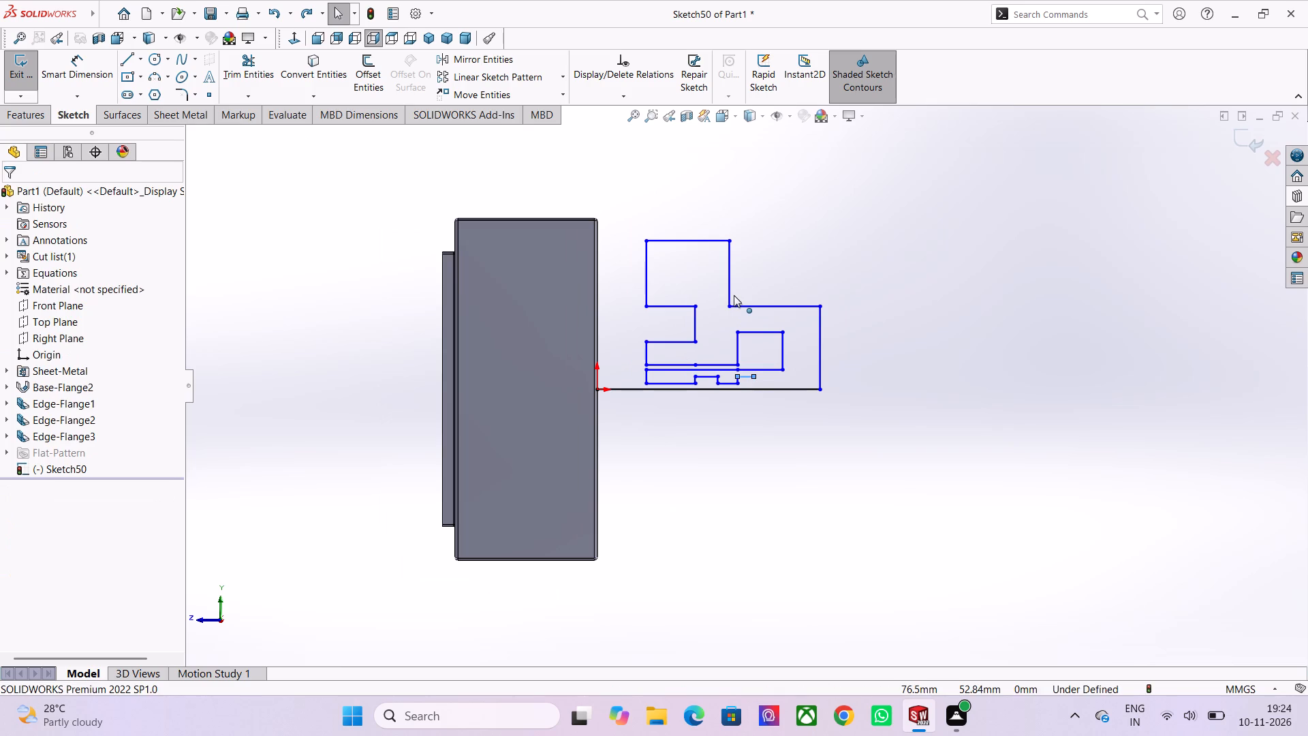
{"action": "key", "text": "ctrl+z"}
{"action": "key", "text": "ctrl+z"}
{"action": "key", "text": "ctrl+z"}
{"action": "key", "text": "ctrl+z"}
{"action": "key", "text": "ctrl+z"}
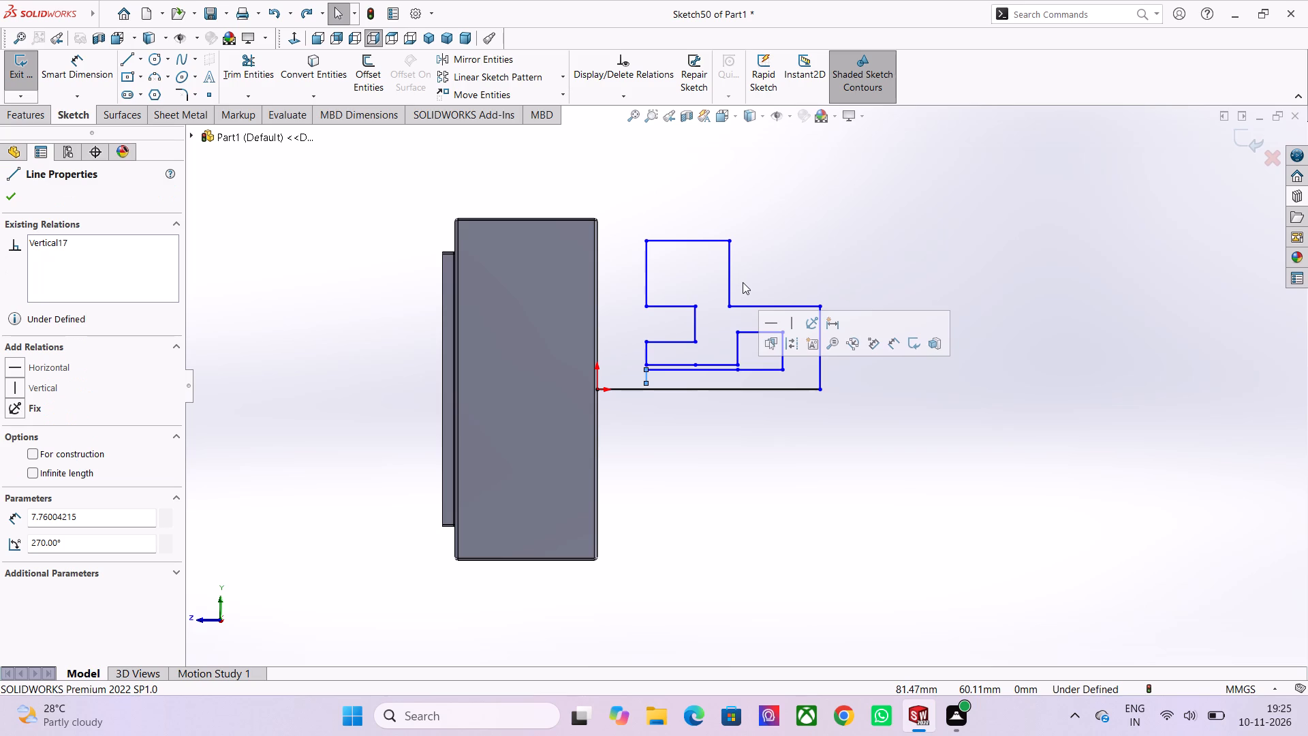
Undo the lower chain's starting line, the long return line and the small square step of the profile.
{"action": "key", "text": "ctrl+z"}
{"action": "key", "text": "ctrl+z"}
{"action": "key", "text": "ctrl+z"}
{"action": "key", "text": "ctrl+z"}
{"action": "key", "text": "ctrl+z"}
{"action": "key", "text": "ctrl+z"}
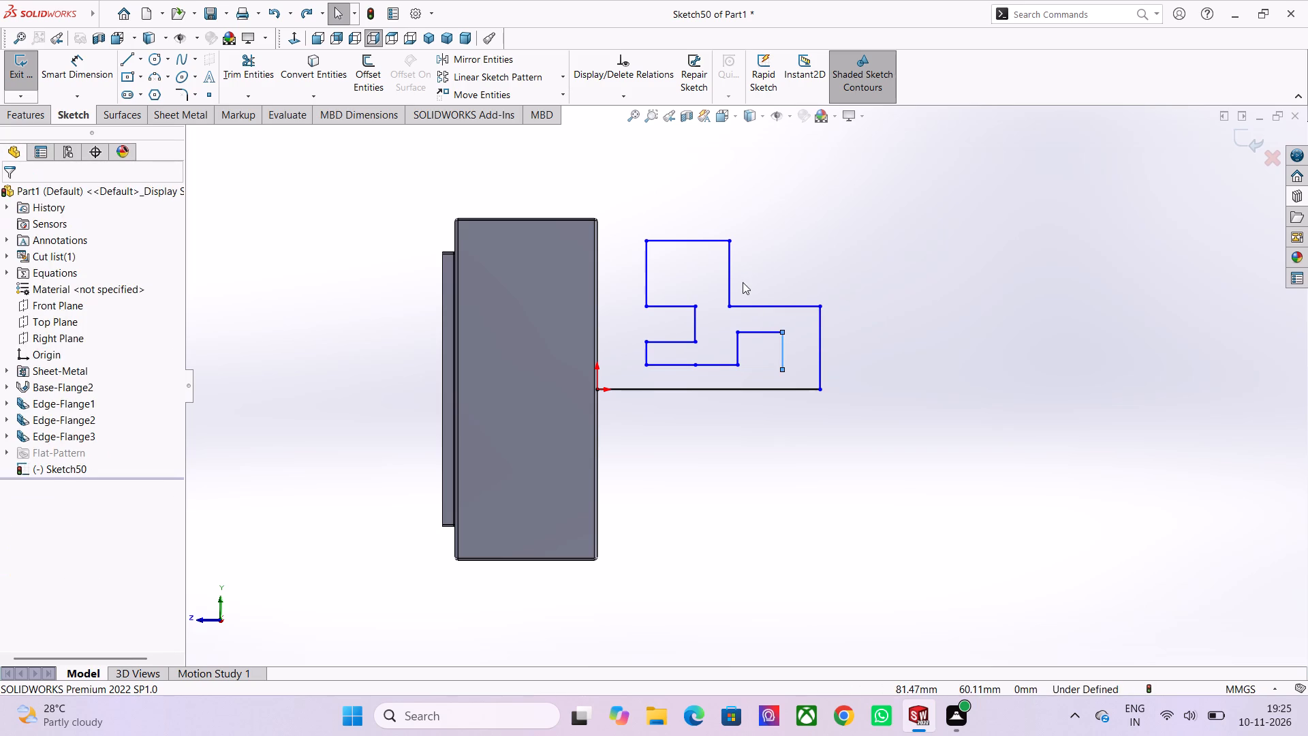
{"action": "key", "text": "ctrl+z"}
{"action": "key", "text": "ctrl+z"}
{"action": "key", "text": "ctrl+z"}
{"action": "key", "text": "ctrl+z"}
{"action": "key", "text": "ctrl+z"}
{"action": "key", "text": "ctrl+z"}
{"action": "key", "text": "ctrl+z"}
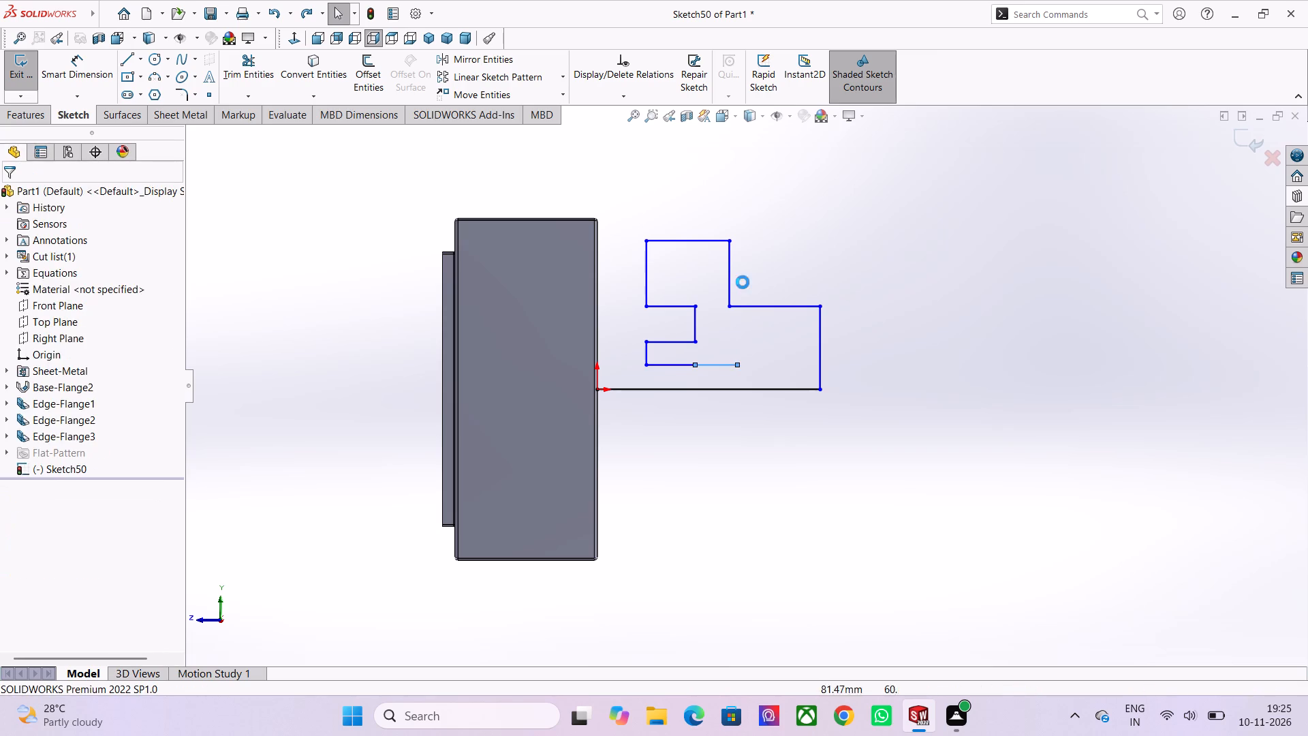
Undo the inner stepped lines of the upper profile, back to its top horizontal line.
{"action": "key", "text": "ctrl+z"}
{"action": "key", "text": "ctrl+z"}
{"action": "key", "text": "ctrl+z"}
{"action": "key", "text": "ctrl+z"}
{"action": "key", "text": "ctrl+z"}
{"action": "key", "text": "ctrl+z"}
{"action": "key", "text": "ctrl+z"}
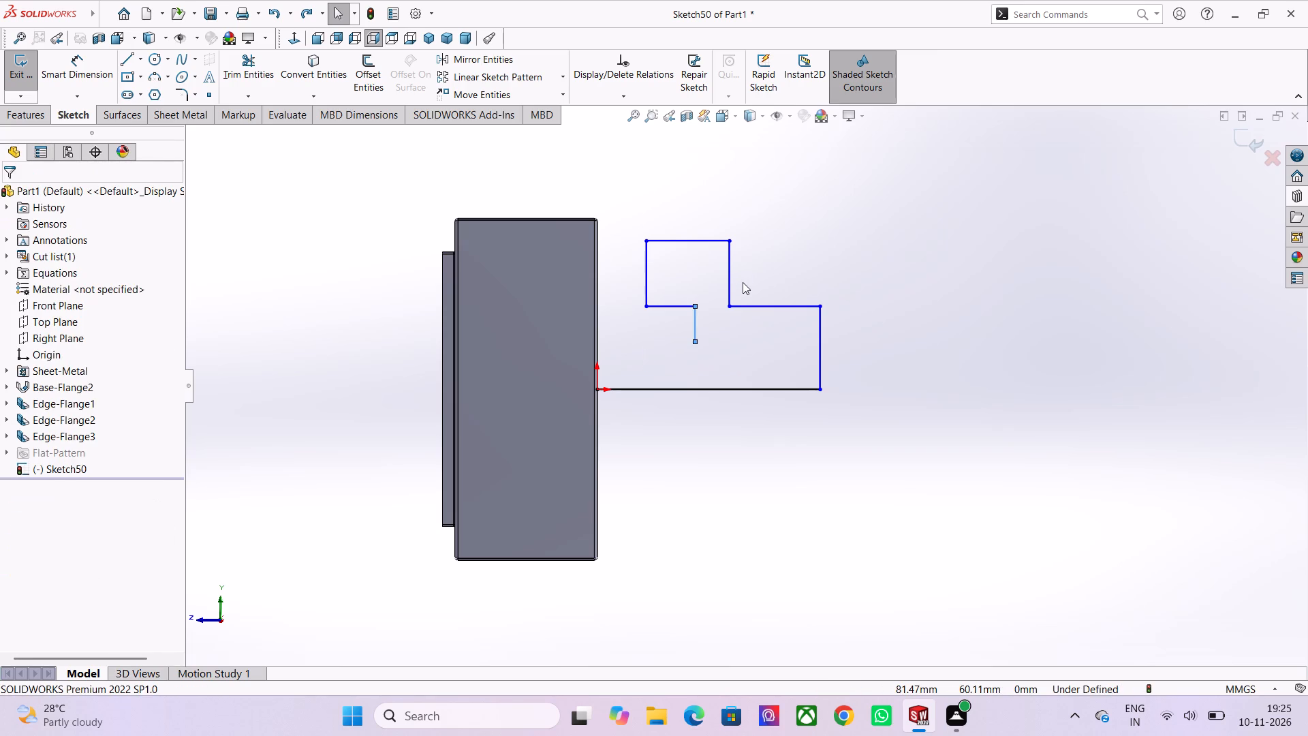
{"action": "key", "text": "ctrl+z"}
{"action": "key", "text": "ctrl+z"}
{"action": "key", "text": "ctrl+z"}
{"action": "key", "text": "ctrl+z"}
{"action": "key", "text": "ctrl+z"}
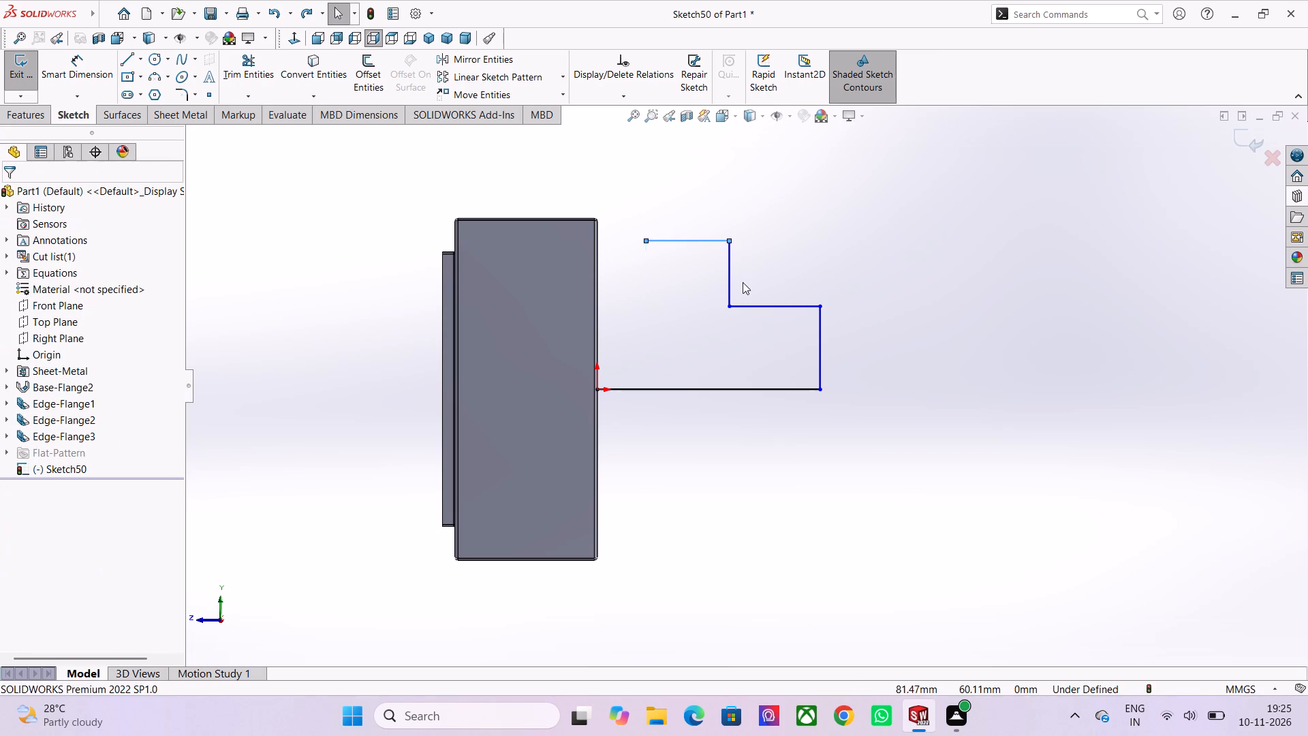
Undo the remaining outer profile lines, the sketch itself and the Edge-Flange2 and Edge-Flange3 features.
{"action": "key", "text": "ctrl+z"}
{"action": "key", "text": "ctrl+z"}
{"action": "key", "text": "ctrl+z"}
{"action": "key", "text": "ctrl+z"}
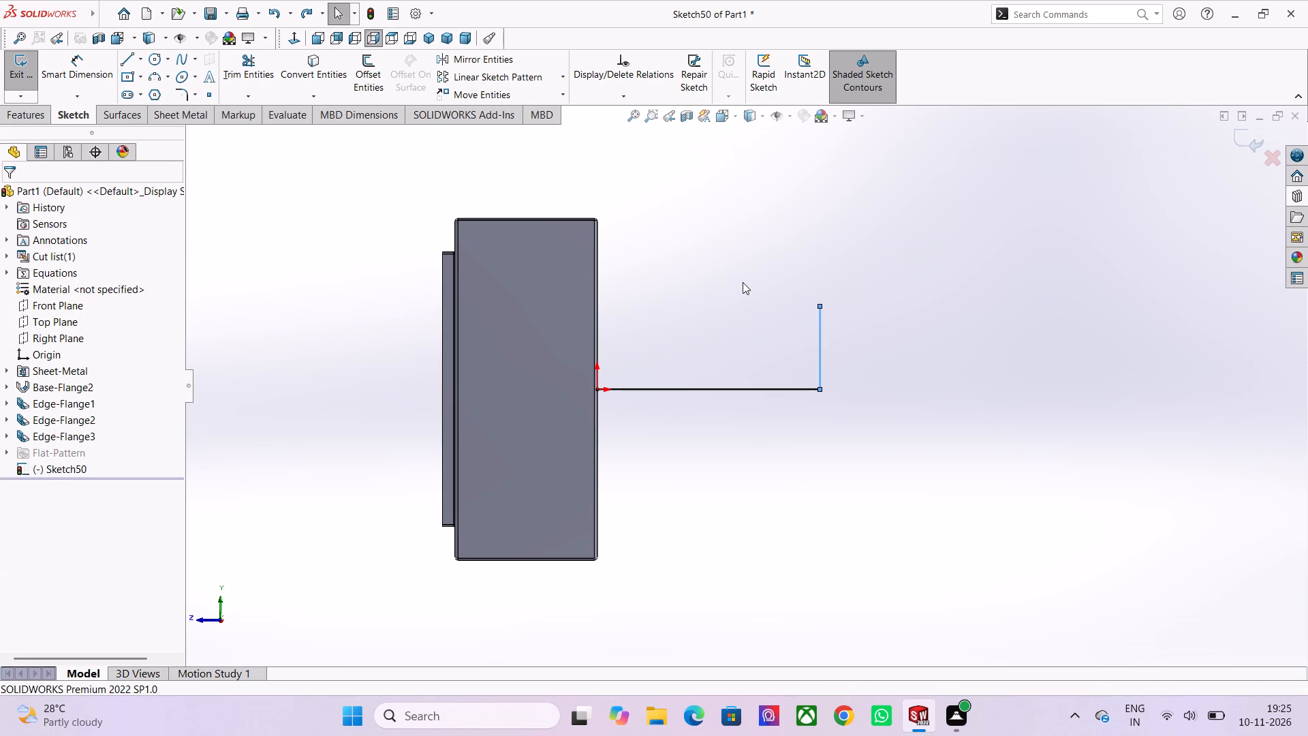
{"action": "key", "text": "ctrl+z"}
{"action": "scroll", "coordinate": [743, 282], "scroll_direction": "down", "scroll_amount": 2}
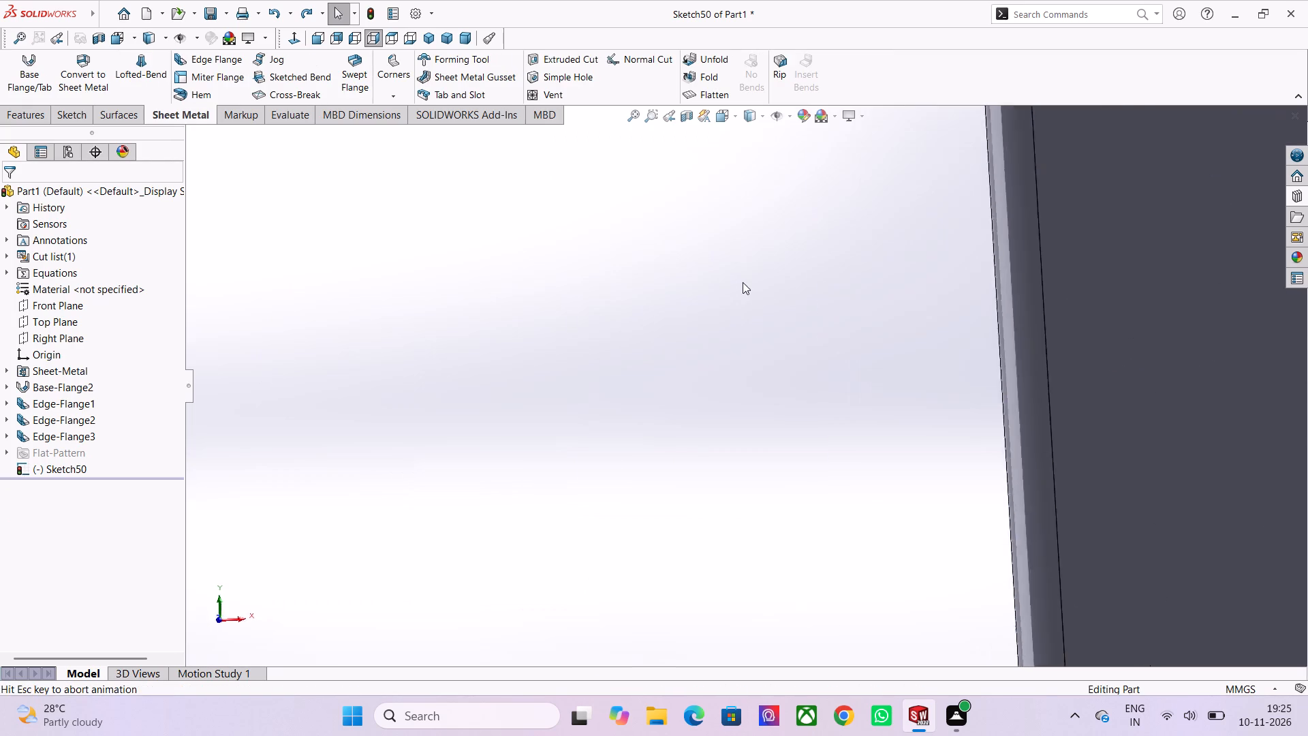
{"action": "scroll", "coordinate": [743, 282], "scroll_direction": "down", "scroll_amount": 1}
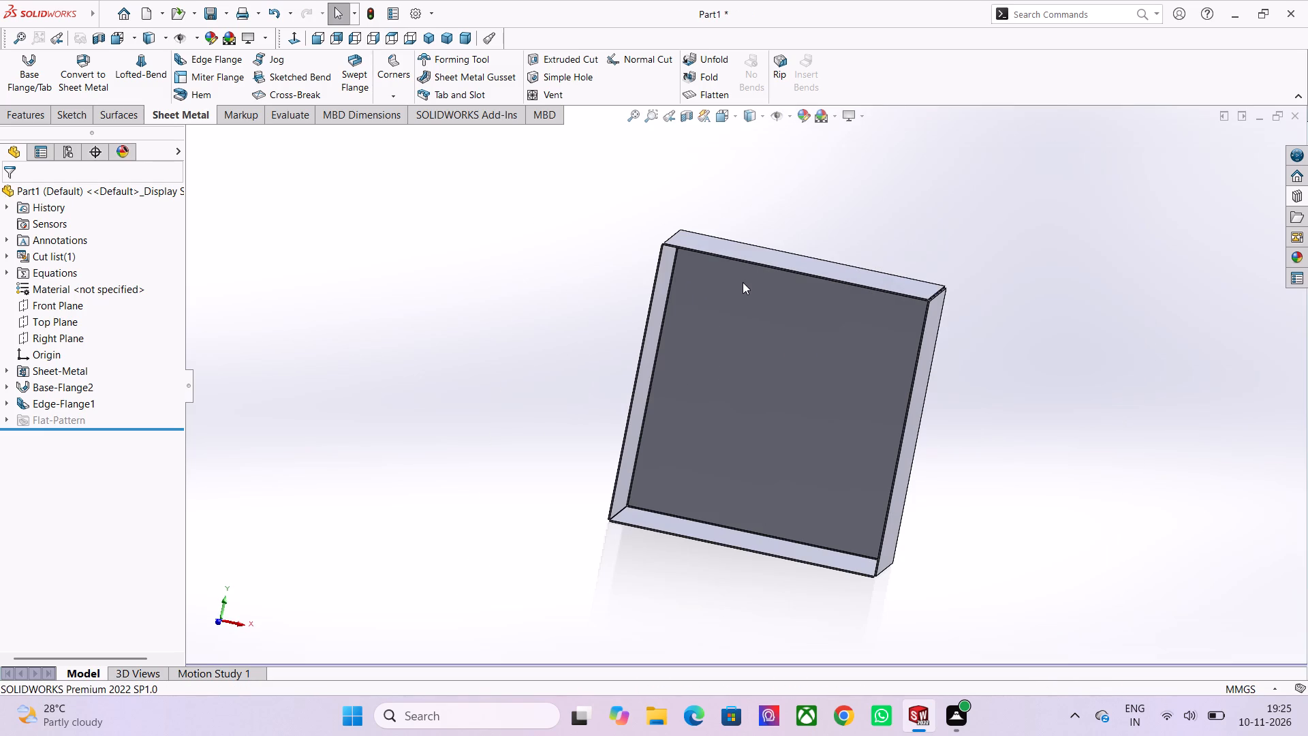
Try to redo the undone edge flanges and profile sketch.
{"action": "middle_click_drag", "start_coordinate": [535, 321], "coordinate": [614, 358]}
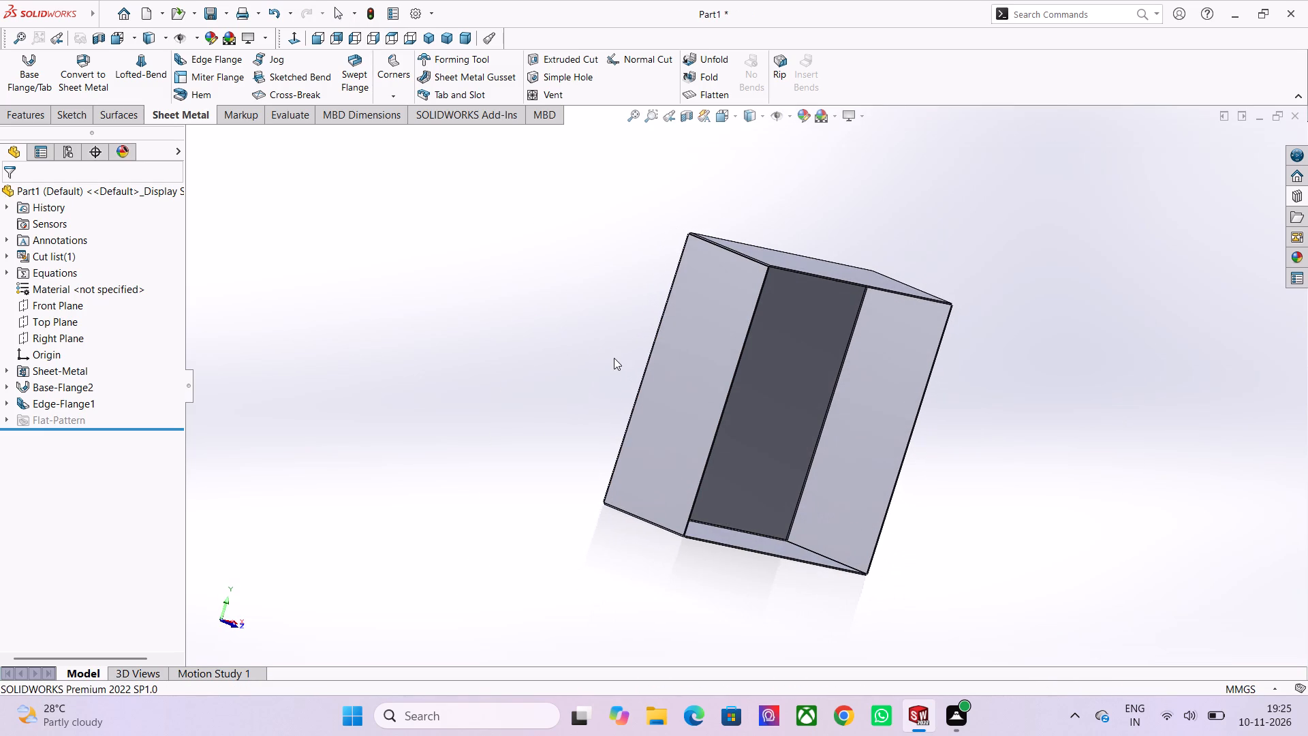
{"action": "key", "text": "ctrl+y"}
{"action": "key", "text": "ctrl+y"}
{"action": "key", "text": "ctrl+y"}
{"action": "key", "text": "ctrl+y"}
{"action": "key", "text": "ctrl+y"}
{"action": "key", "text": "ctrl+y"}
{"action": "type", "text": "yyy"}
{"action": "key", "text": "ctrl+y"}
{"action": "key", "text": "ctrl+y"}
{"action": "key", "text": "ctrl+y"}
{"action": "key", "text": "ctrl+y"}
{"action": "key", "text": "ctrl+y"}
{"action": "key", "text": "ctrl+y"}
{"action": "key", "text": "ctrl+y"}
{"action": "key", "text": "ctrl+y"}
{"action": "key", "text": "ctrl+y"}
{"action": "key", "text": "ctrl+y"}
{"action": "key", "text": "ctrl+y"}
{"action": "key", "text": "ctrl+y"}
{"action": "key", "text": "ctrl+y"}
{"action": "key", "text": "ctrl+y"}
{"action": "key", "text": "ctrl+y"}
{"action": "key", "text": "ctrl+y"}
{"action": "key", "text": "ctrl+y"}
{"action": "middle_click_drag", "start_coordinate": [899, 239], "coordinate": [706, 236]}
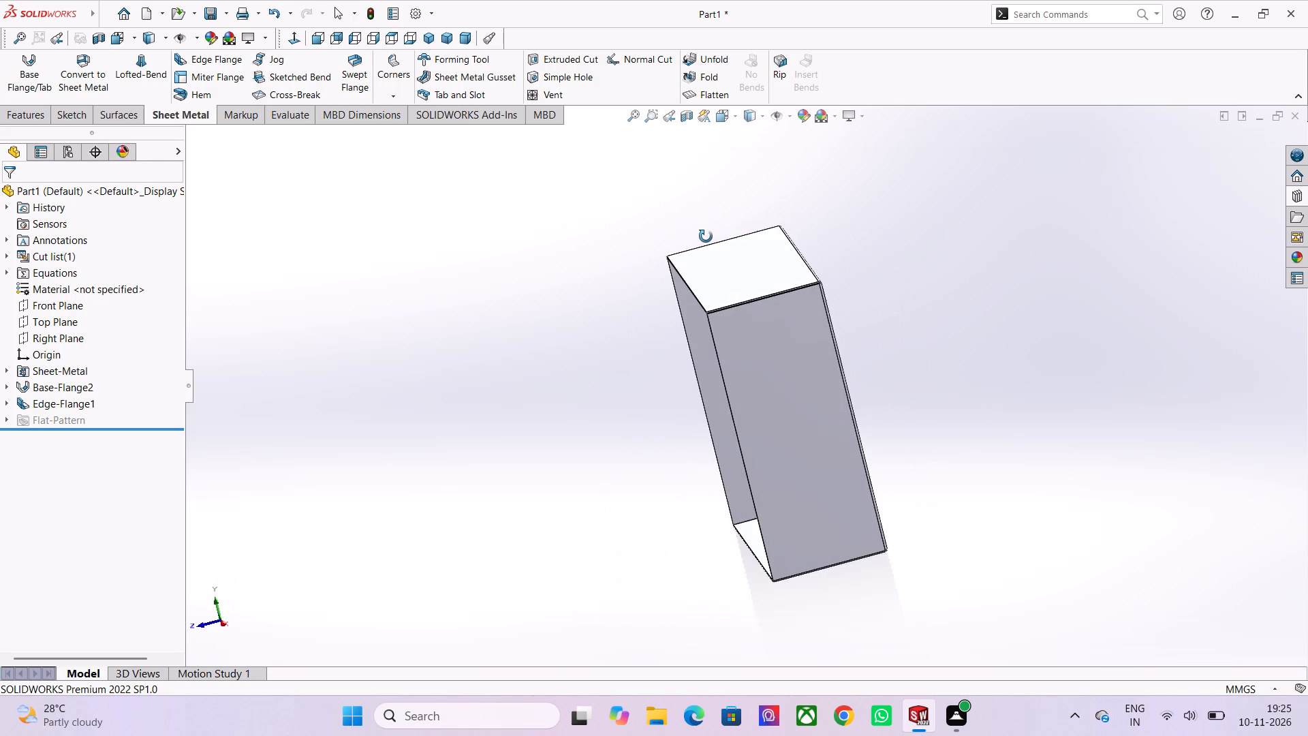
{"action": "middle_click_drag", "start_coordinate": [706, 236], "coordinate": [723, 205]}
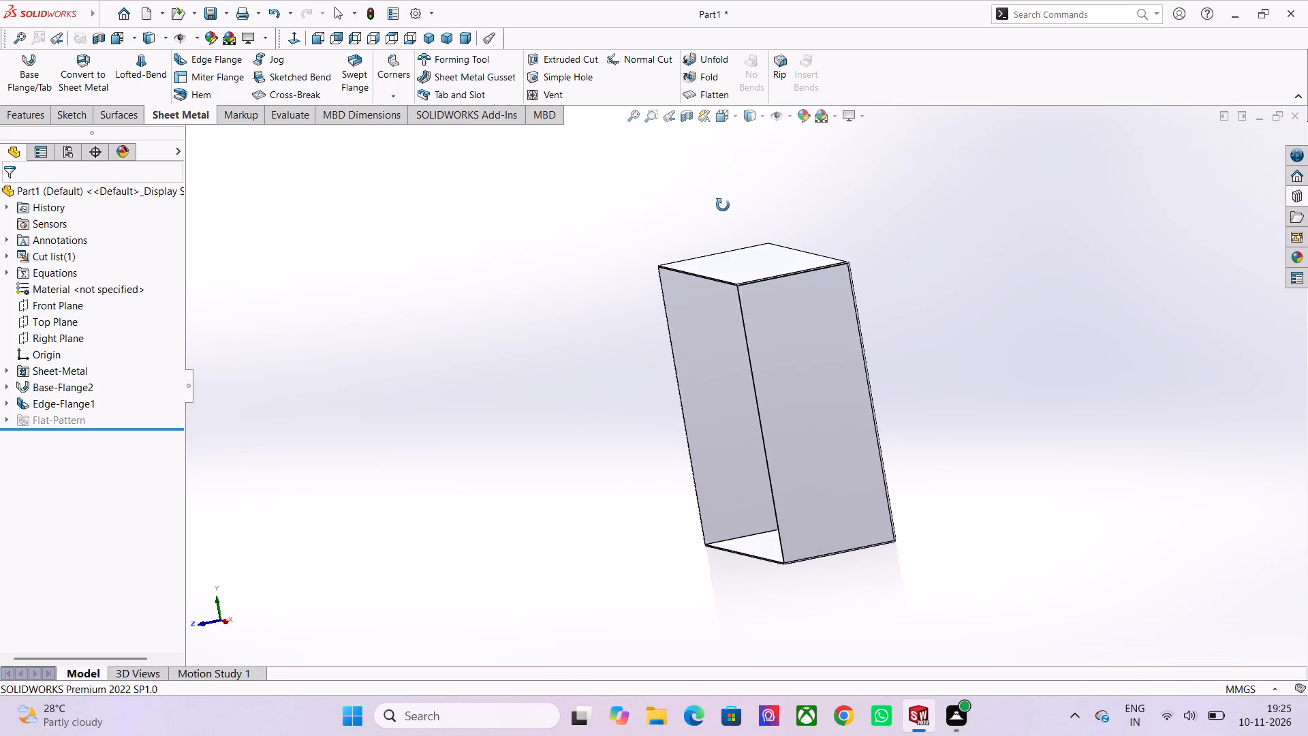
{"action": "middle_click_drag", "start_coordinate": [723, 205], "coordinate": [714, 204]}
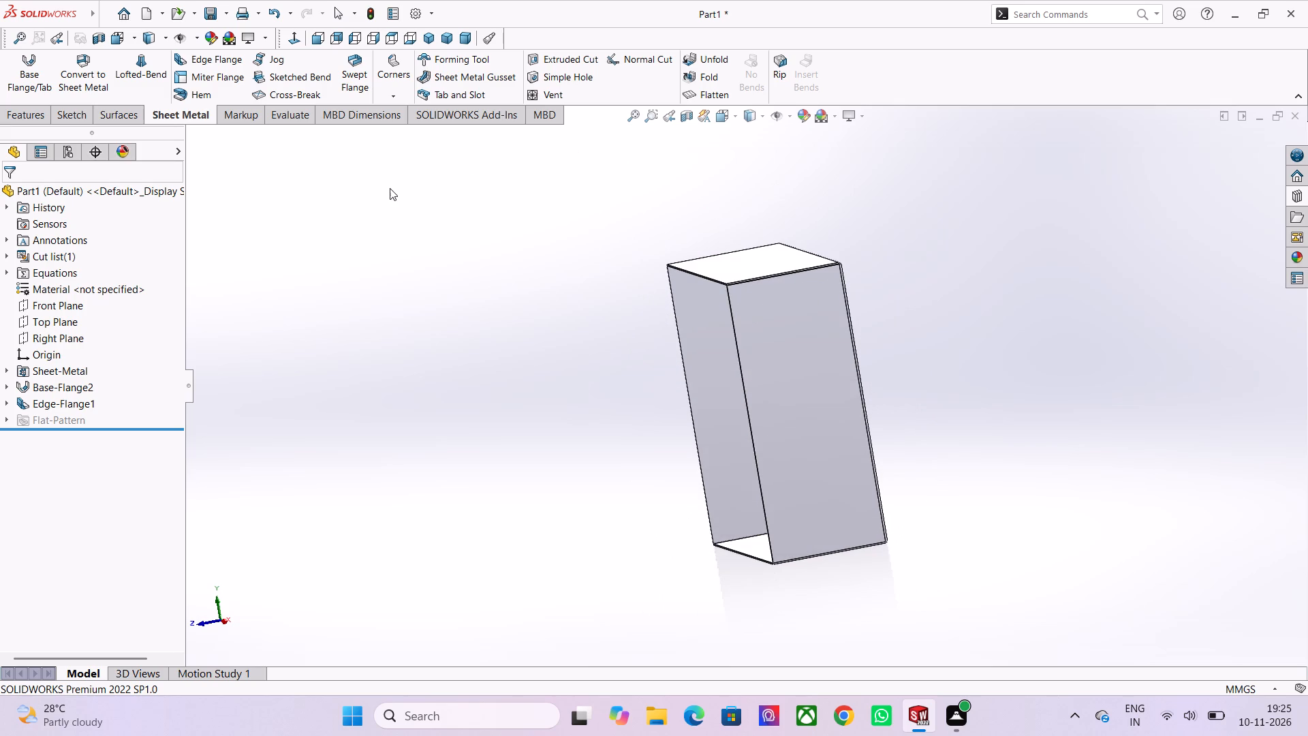
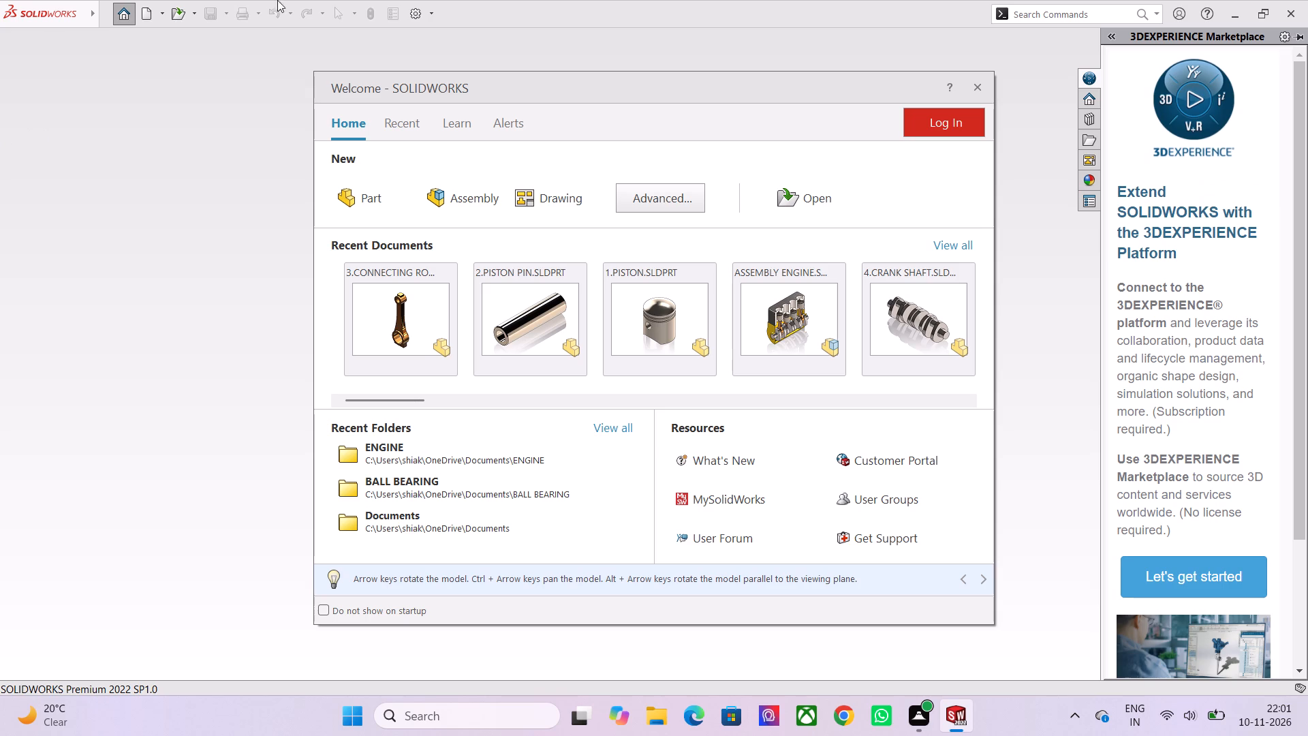
Dismiss the welcome window and open the ASSEMBLY ENGINE assembly from the ENGINE folder.
{"action": "left_click", "coordinate": [978, 84]}
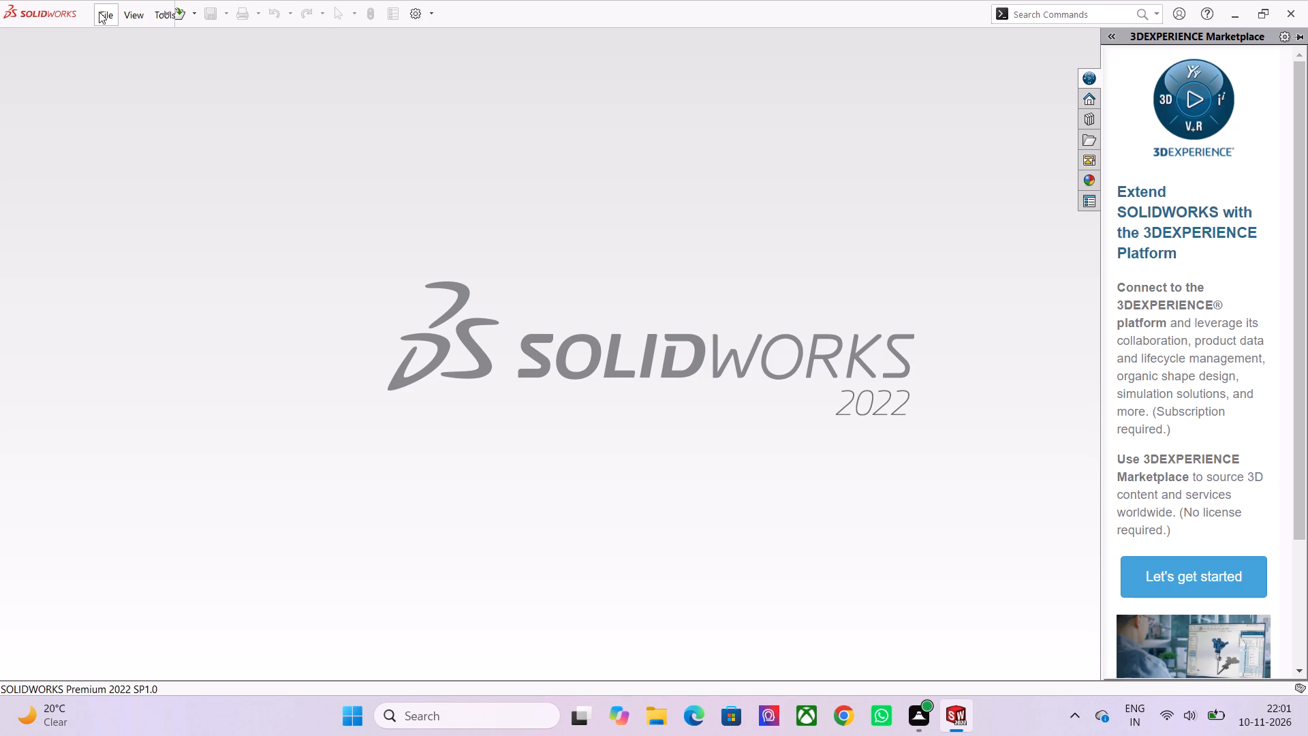
{"action": "left_click", "coordinate": [100, 12]}
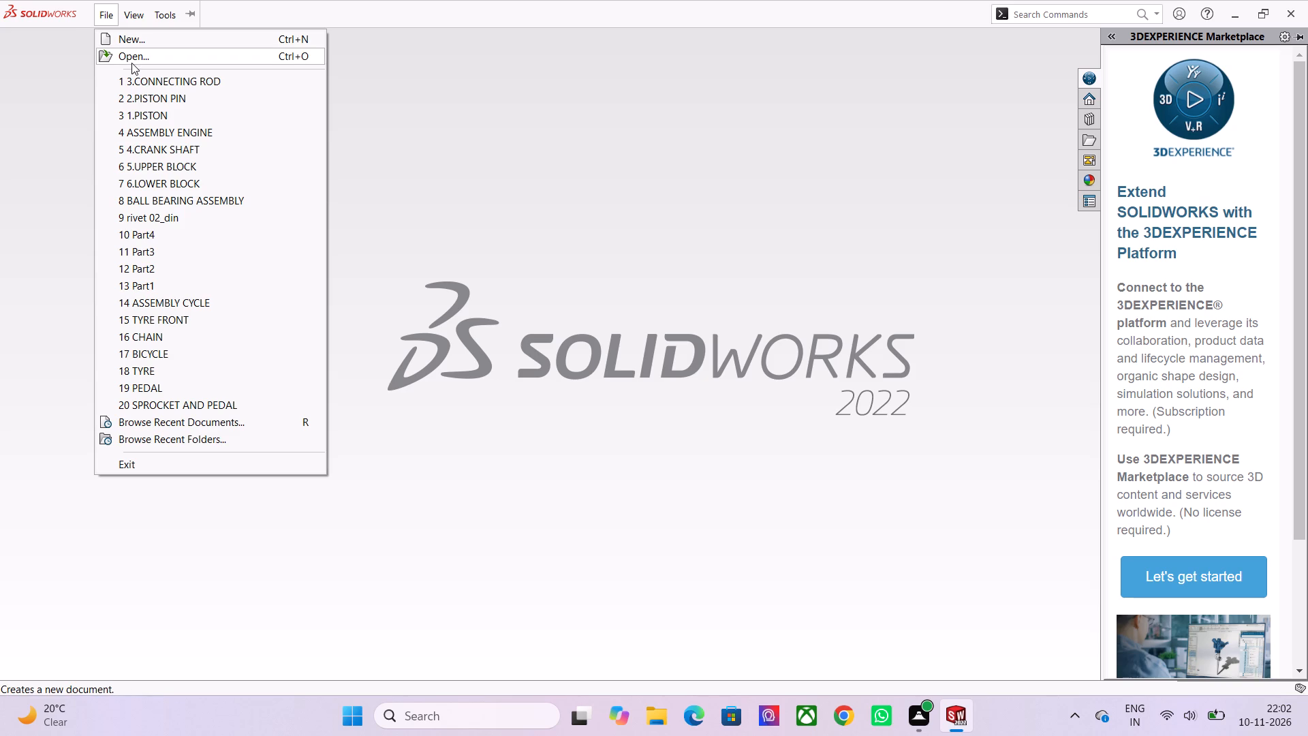
{"action": "left_click", "coordinate": [131, 63]}
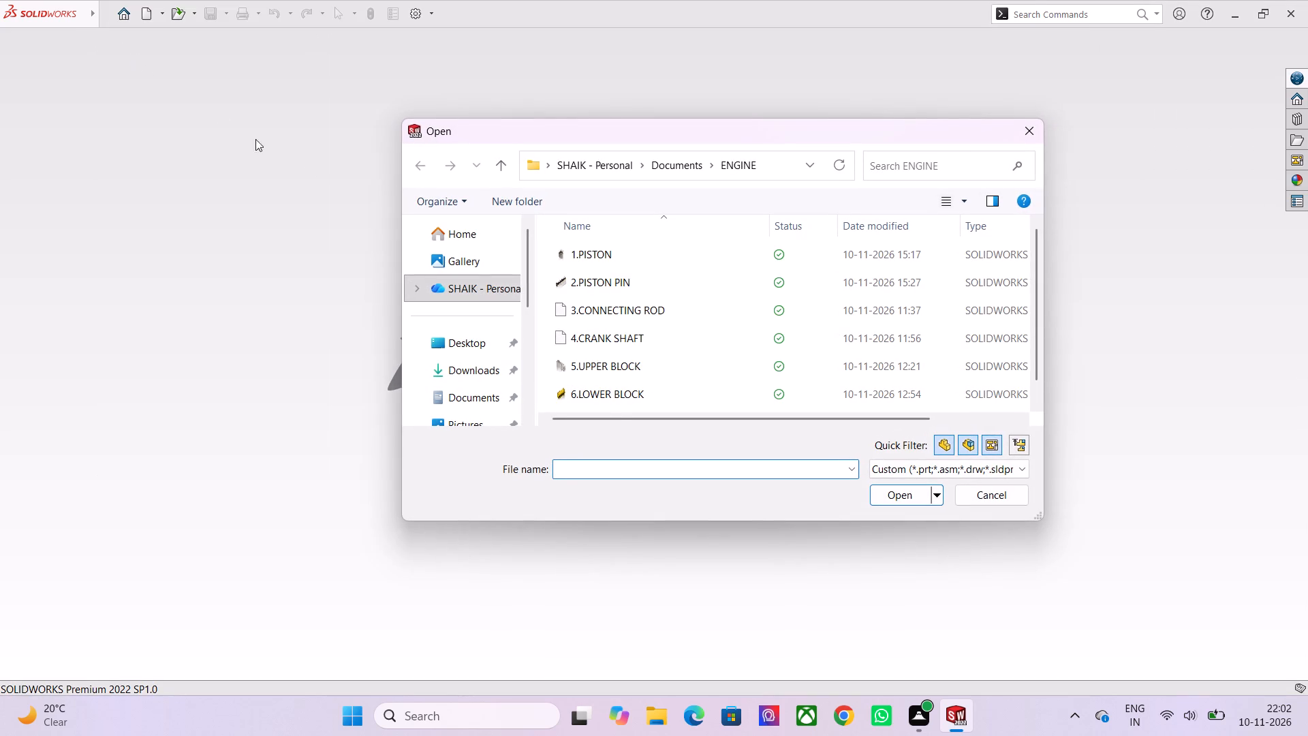
{"action": "scroll", "coordinate": [631, 270], "scroll_direction": "down", "scroll_amount": 3}
{"action": "left_click", "coordinate": [625, 403]}
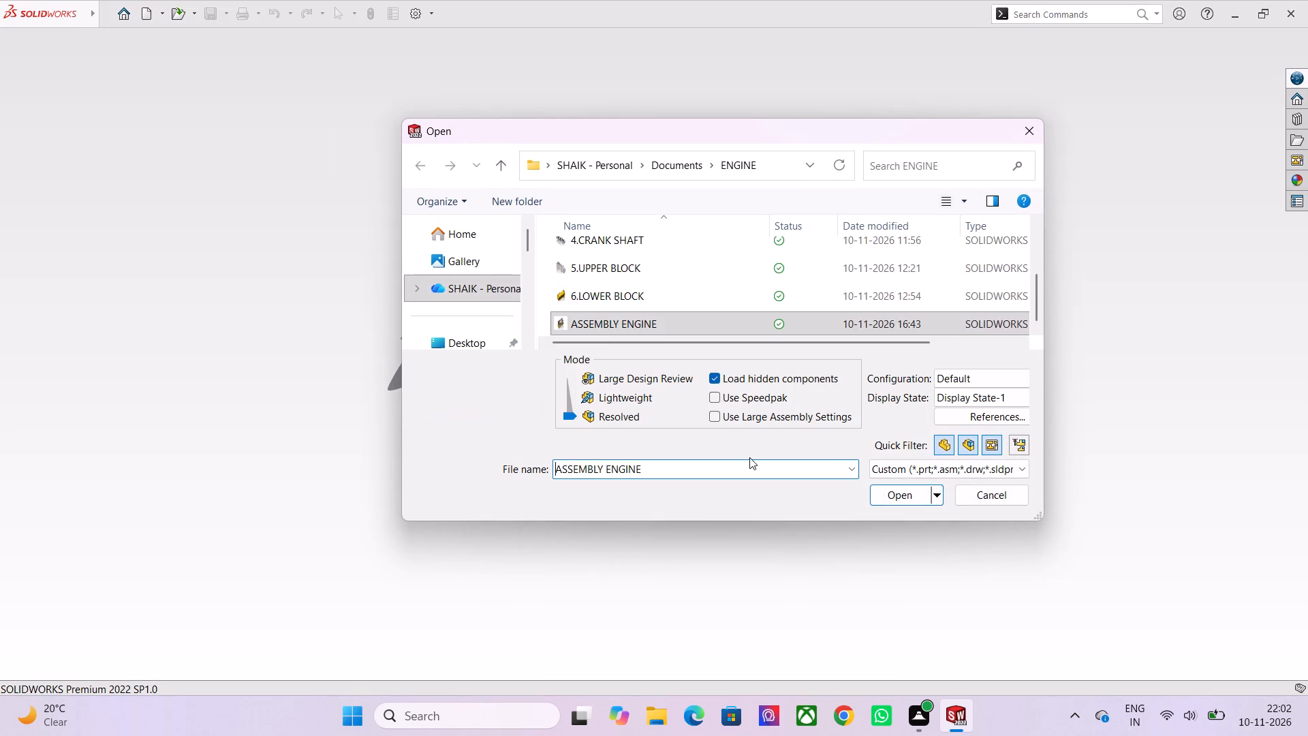
{"action": "double_click", "coordinate": [604, 327]}
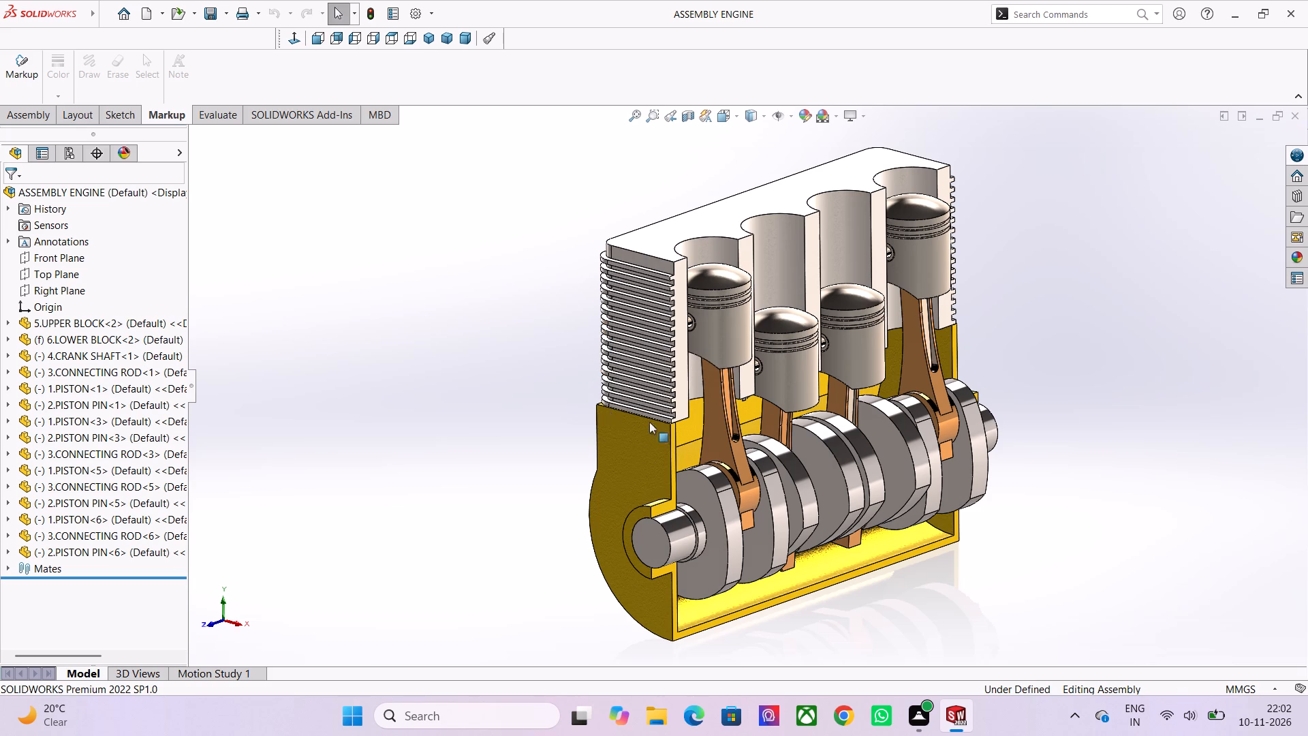
Start inserting a component into the engine assembly, choosing the 4.CRANK SHAFT part from the ENGINE folder.
{"action": "scroll", "coordinate": [687, 423], "scroll_direction": "down", "scroll_amount": 2}
{"action": "scroll", "coordinate": [775, 395], "scroll_direction": "down", "scroll_amount": 2}
{"action": "scroll", "coordinate": [820, 390], "scroll_direction": "up", "scroll_amount": 4}
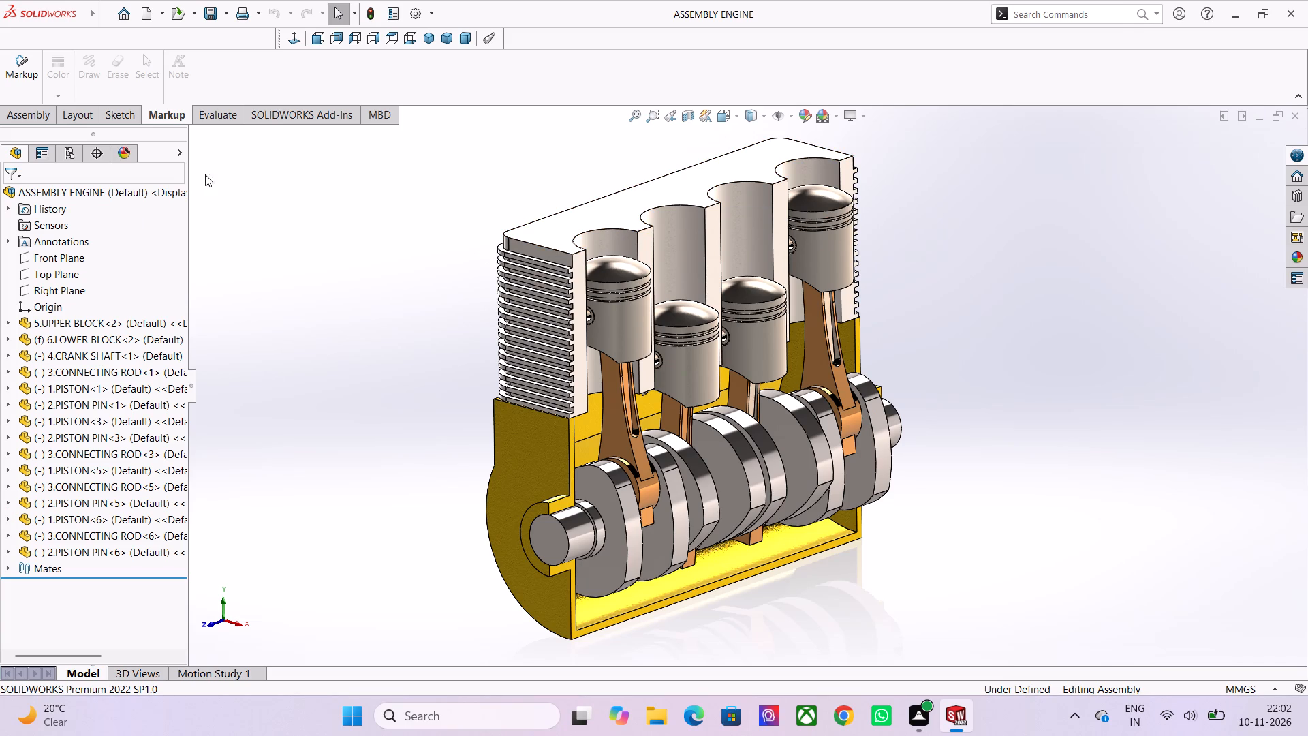
{"action": "left_click", "coordinate": [38, 111]}
{"action": "left_click", "coordinate": [103, 57]}
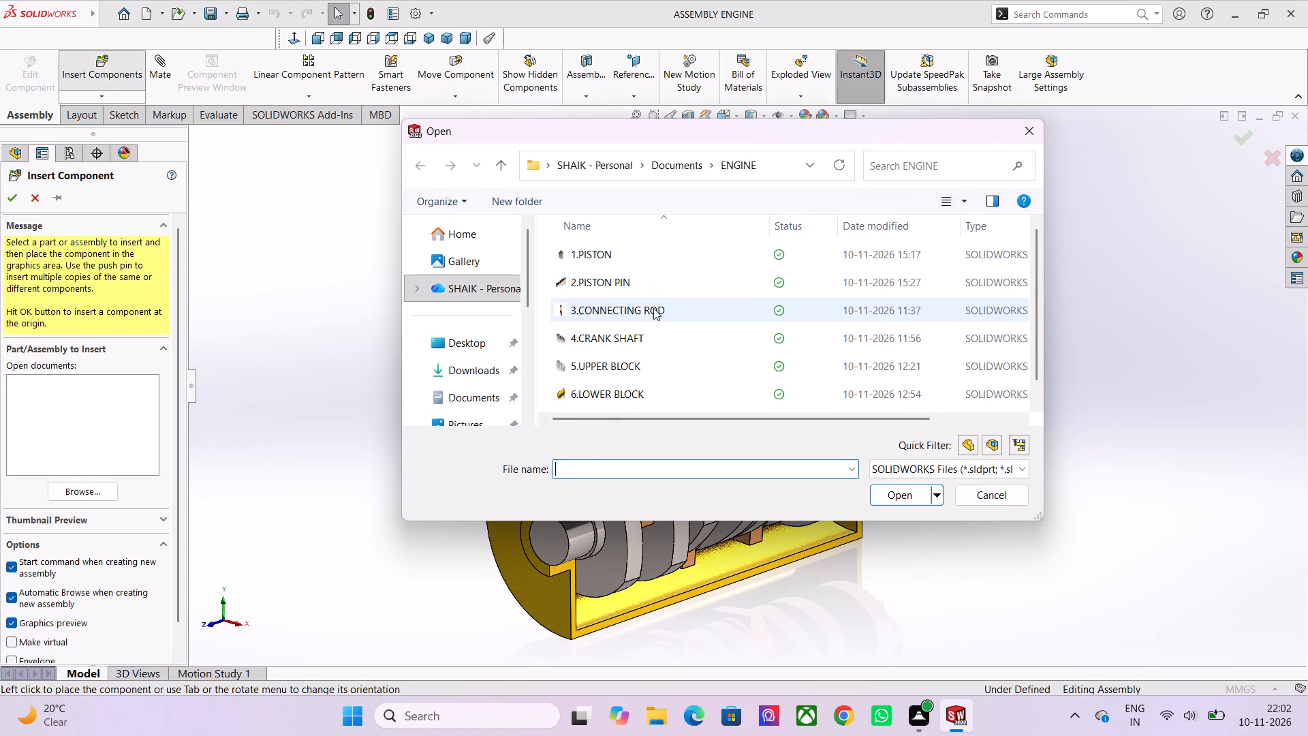
{"action": "left_click", "coordinate": [665, 333]}
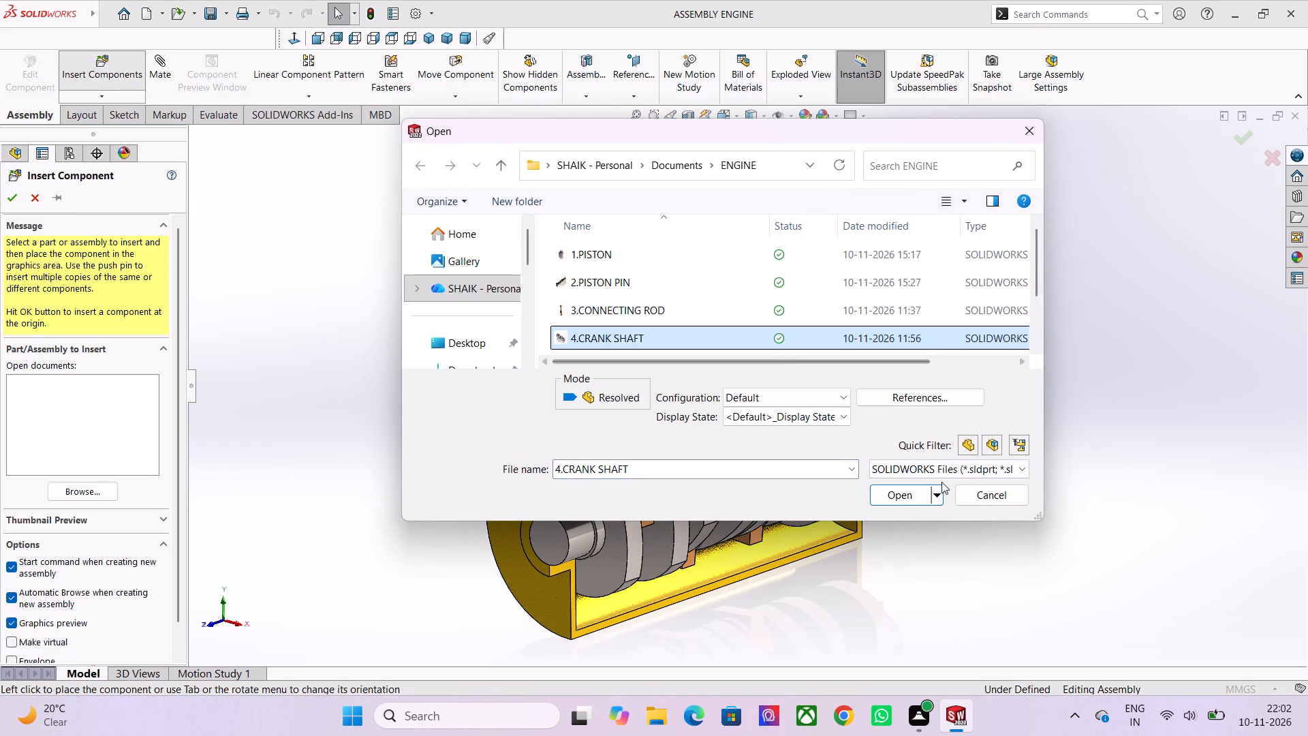
{"action": "left_click", "coordinate": [905, 497]}
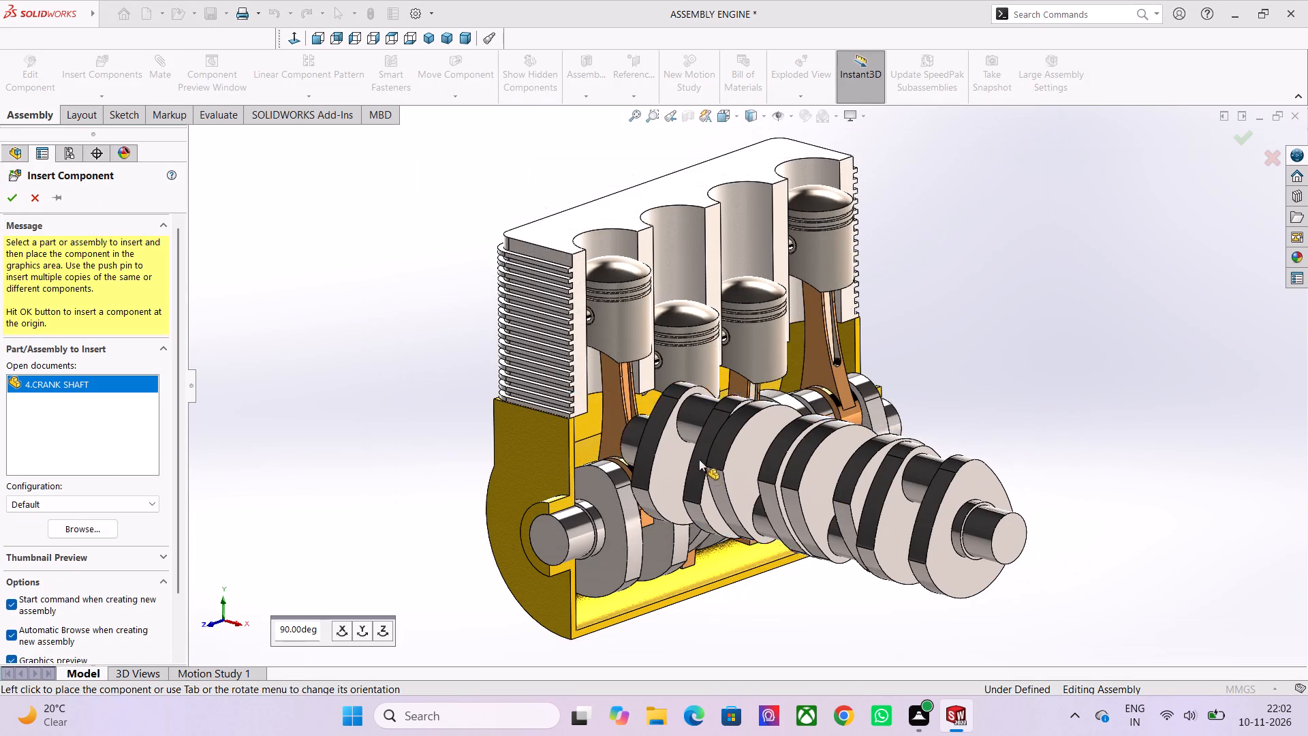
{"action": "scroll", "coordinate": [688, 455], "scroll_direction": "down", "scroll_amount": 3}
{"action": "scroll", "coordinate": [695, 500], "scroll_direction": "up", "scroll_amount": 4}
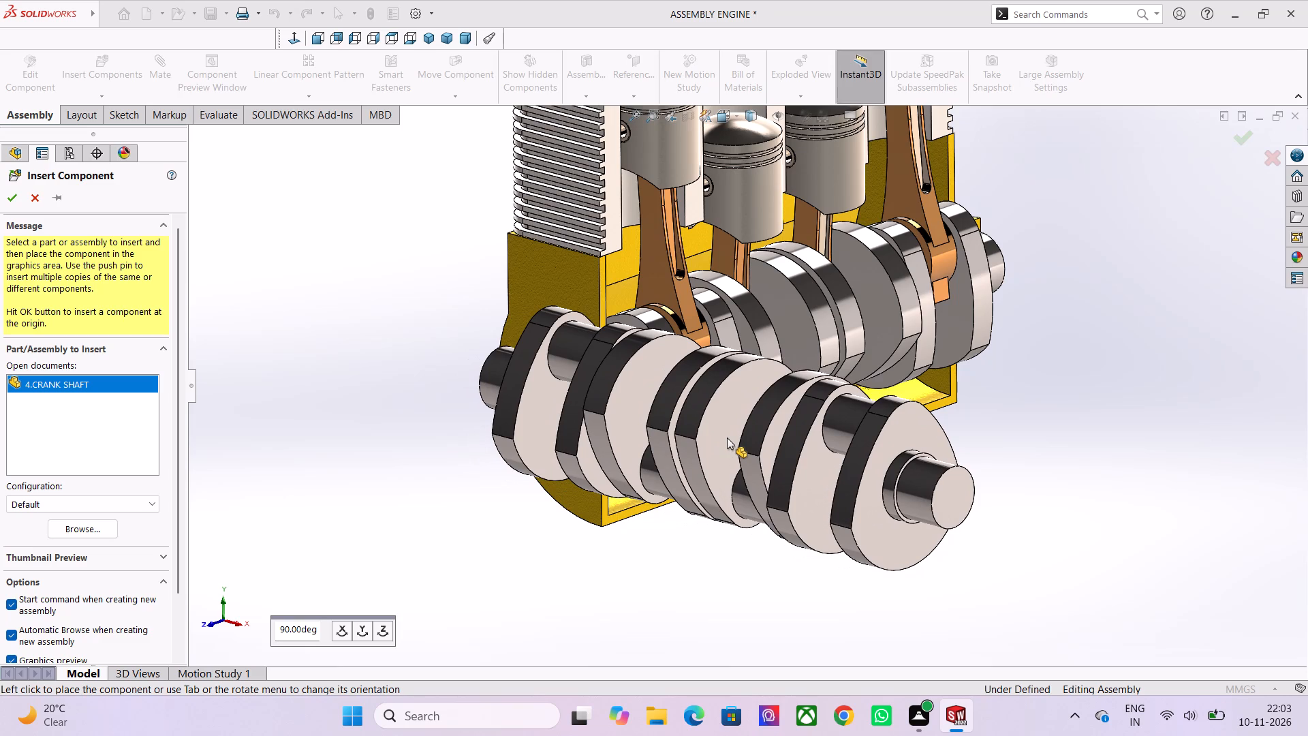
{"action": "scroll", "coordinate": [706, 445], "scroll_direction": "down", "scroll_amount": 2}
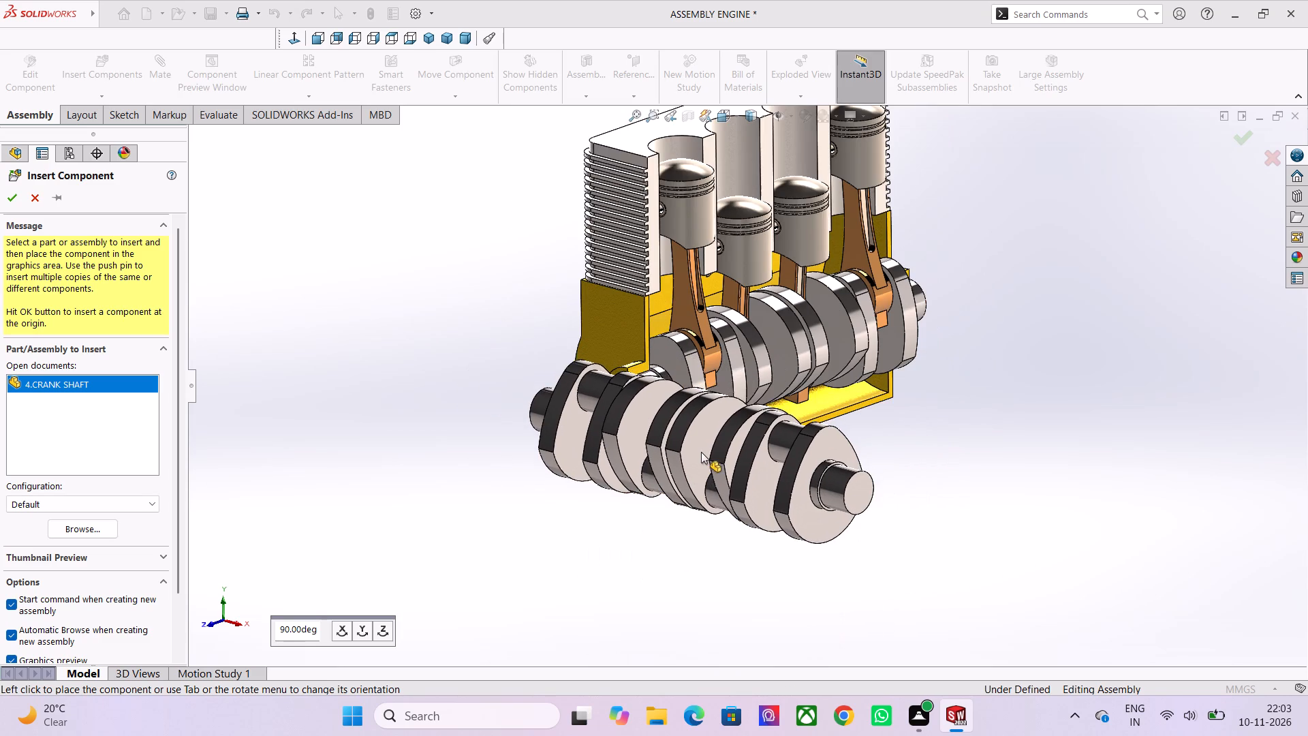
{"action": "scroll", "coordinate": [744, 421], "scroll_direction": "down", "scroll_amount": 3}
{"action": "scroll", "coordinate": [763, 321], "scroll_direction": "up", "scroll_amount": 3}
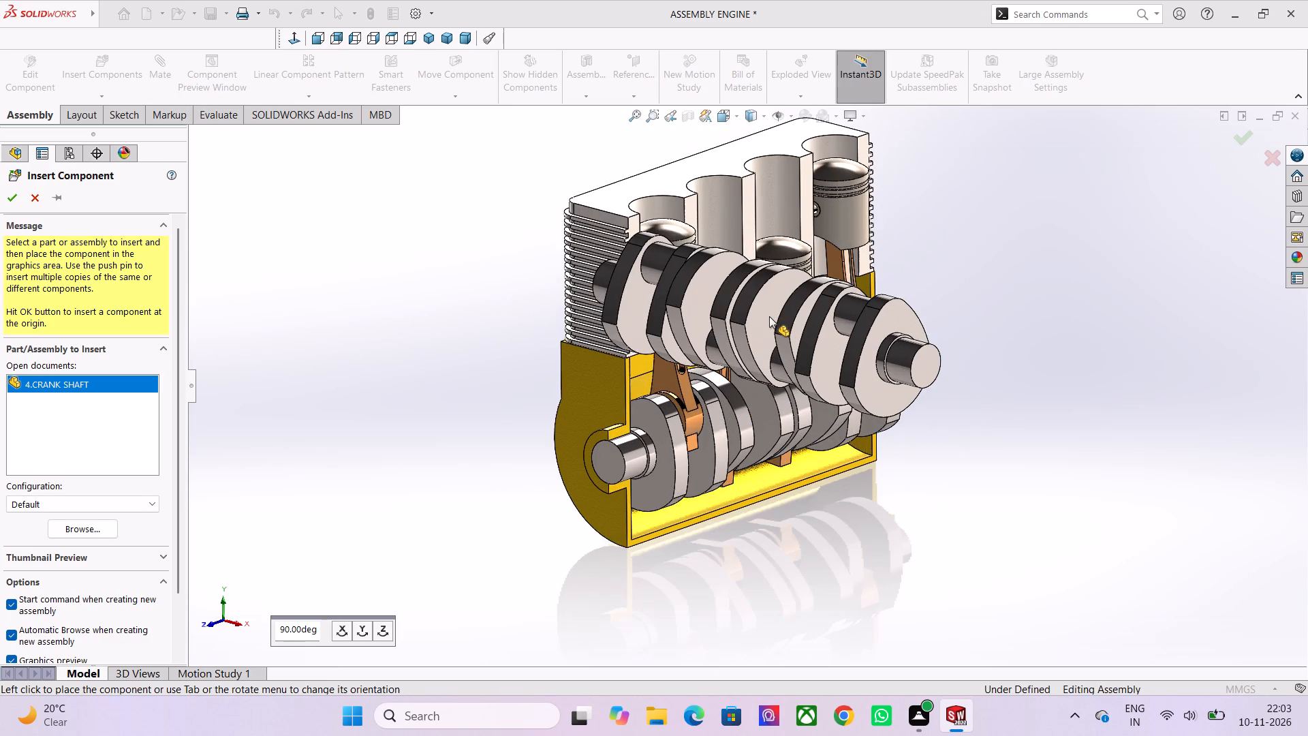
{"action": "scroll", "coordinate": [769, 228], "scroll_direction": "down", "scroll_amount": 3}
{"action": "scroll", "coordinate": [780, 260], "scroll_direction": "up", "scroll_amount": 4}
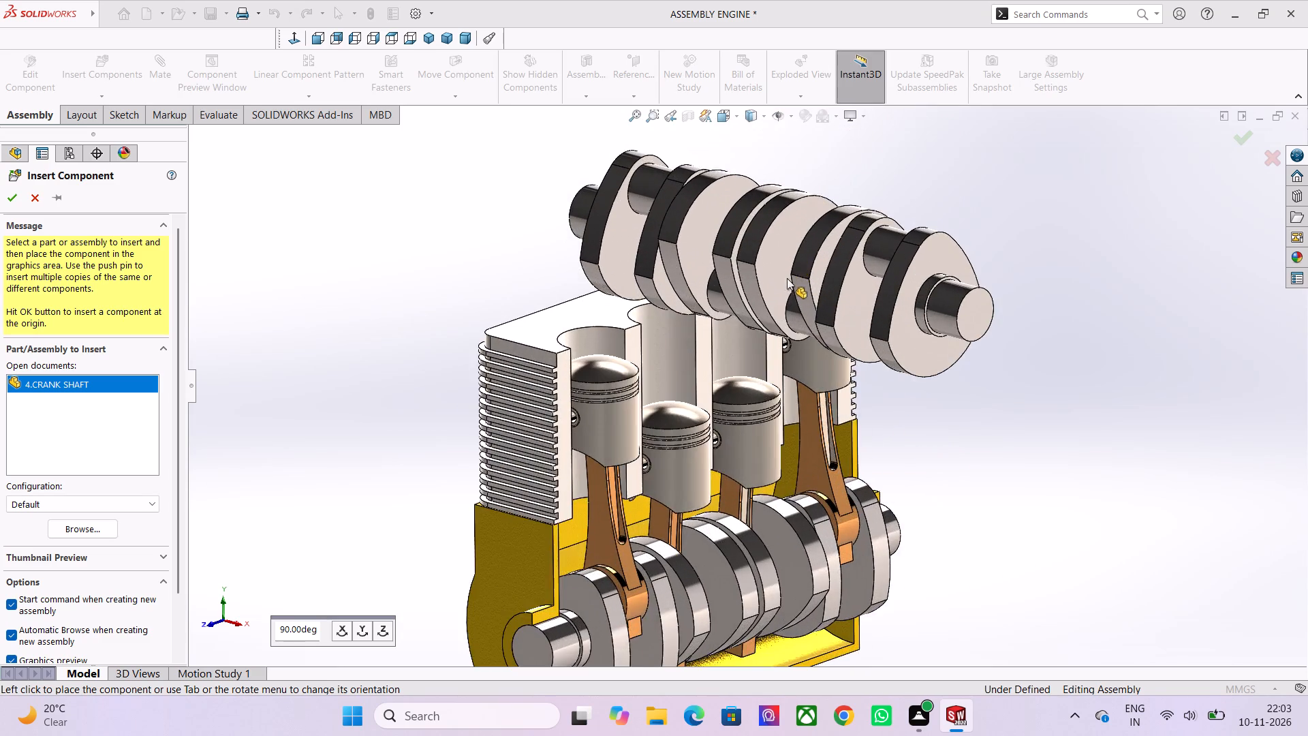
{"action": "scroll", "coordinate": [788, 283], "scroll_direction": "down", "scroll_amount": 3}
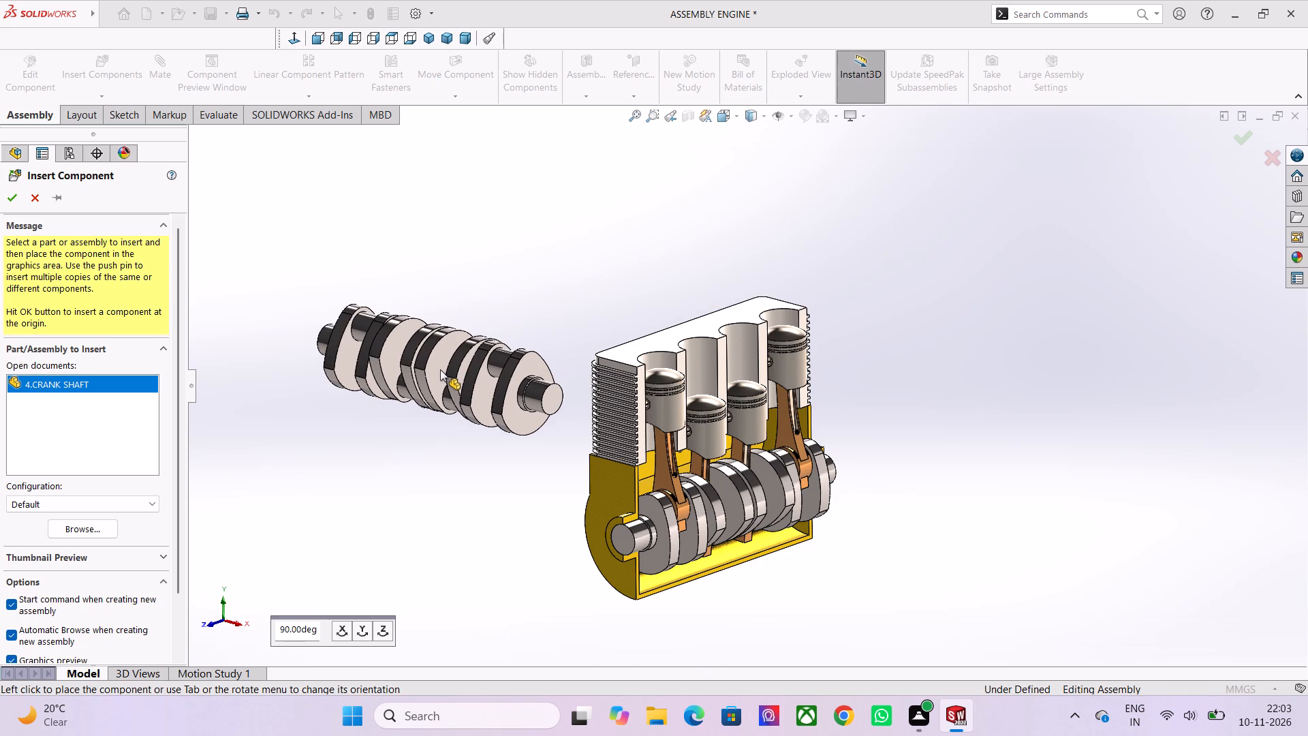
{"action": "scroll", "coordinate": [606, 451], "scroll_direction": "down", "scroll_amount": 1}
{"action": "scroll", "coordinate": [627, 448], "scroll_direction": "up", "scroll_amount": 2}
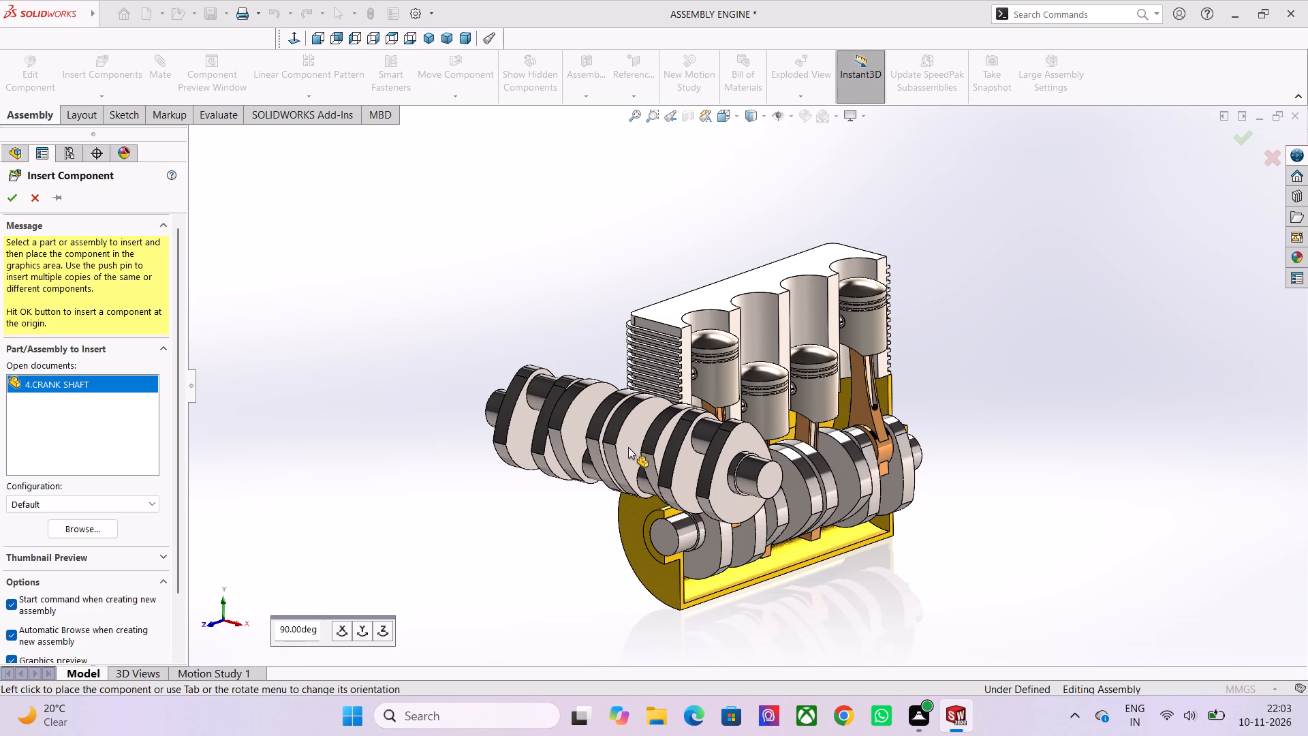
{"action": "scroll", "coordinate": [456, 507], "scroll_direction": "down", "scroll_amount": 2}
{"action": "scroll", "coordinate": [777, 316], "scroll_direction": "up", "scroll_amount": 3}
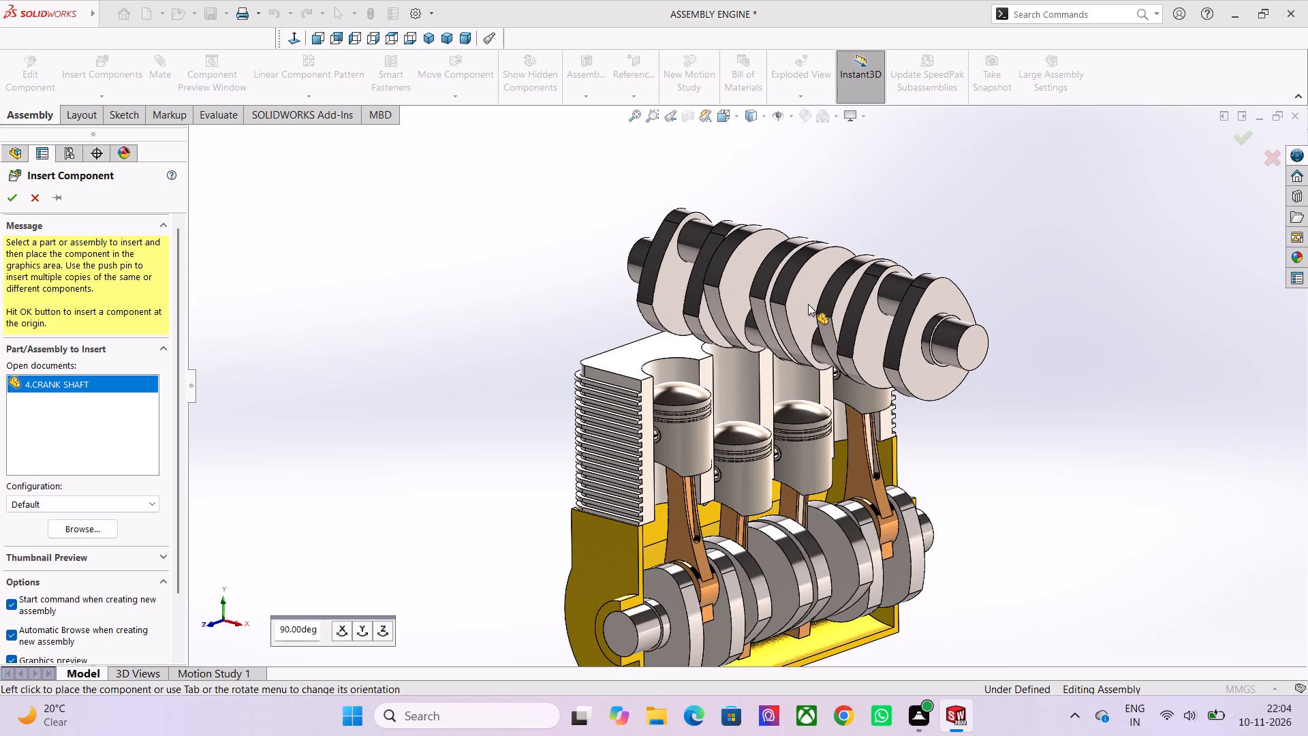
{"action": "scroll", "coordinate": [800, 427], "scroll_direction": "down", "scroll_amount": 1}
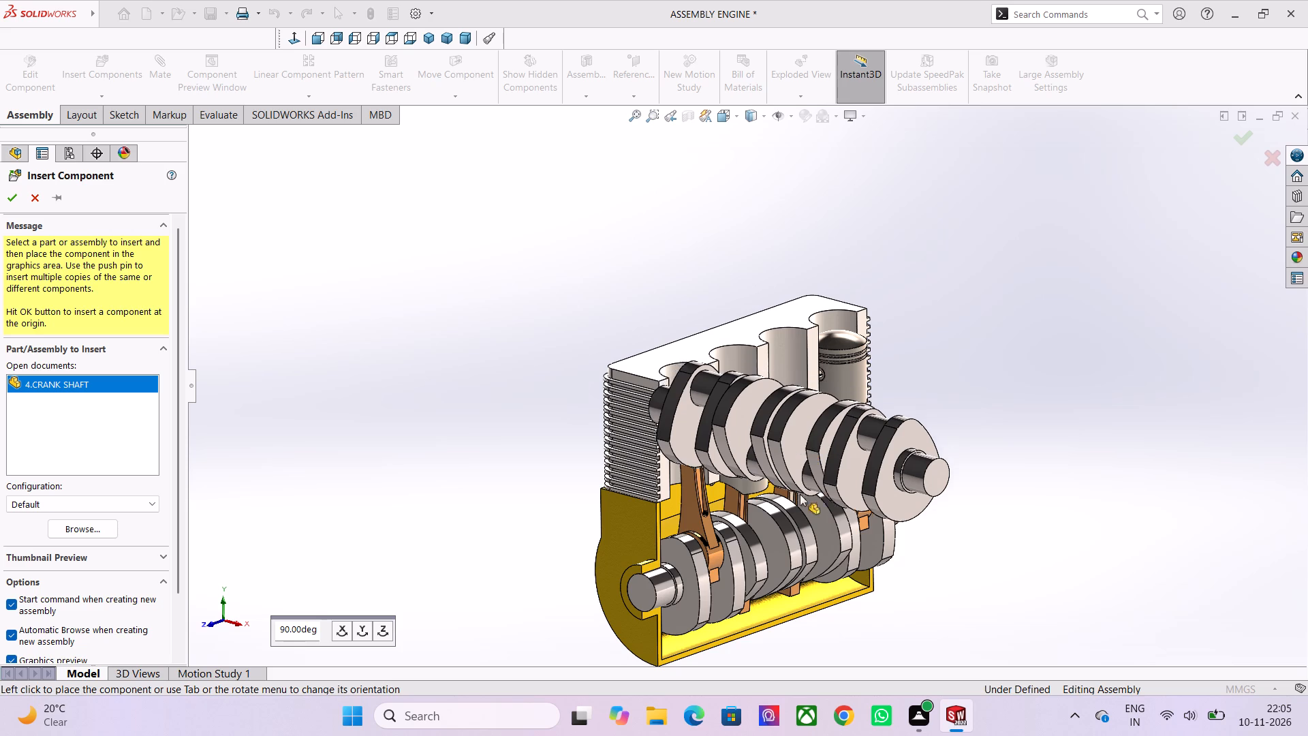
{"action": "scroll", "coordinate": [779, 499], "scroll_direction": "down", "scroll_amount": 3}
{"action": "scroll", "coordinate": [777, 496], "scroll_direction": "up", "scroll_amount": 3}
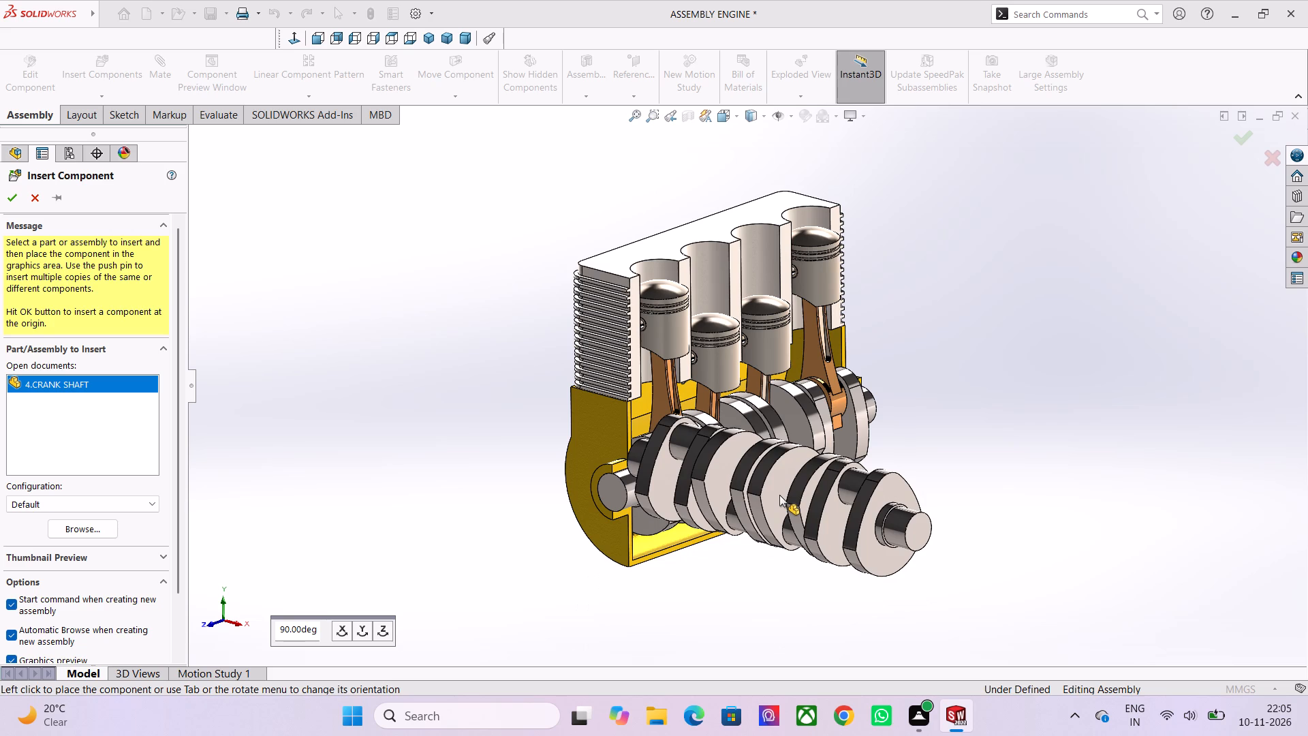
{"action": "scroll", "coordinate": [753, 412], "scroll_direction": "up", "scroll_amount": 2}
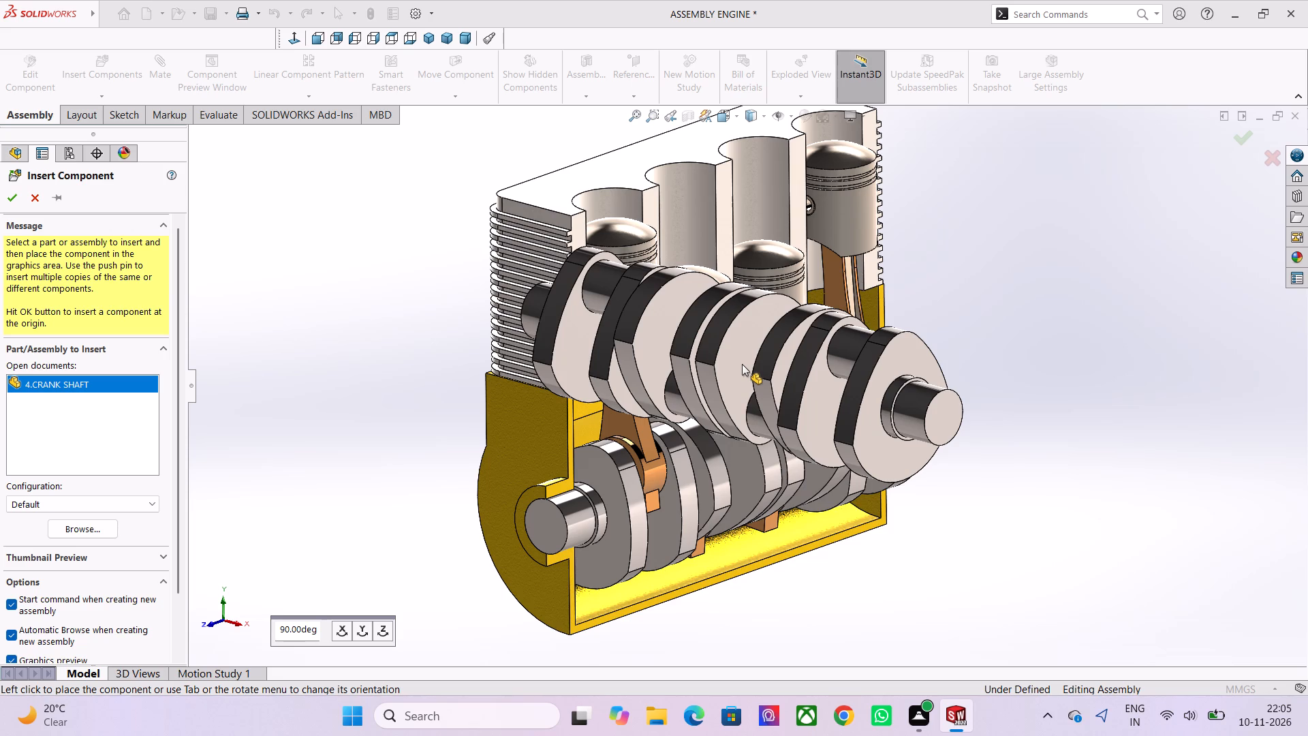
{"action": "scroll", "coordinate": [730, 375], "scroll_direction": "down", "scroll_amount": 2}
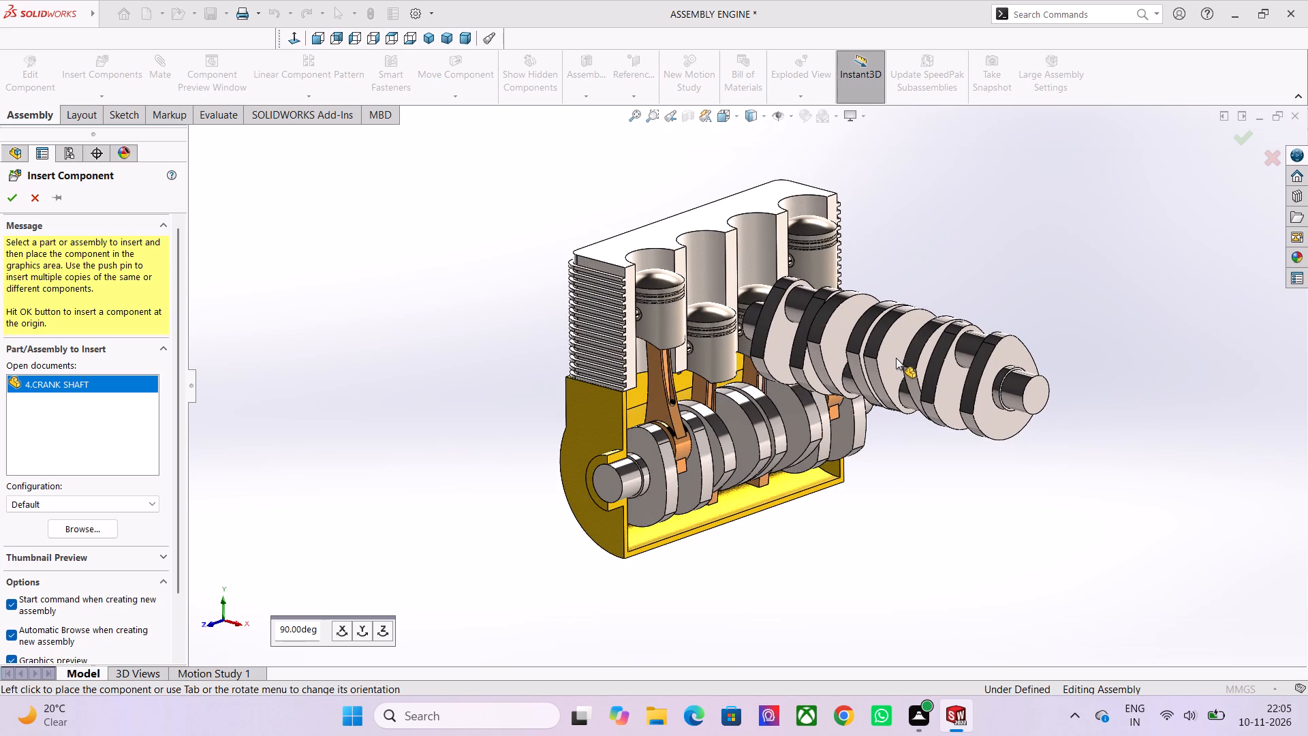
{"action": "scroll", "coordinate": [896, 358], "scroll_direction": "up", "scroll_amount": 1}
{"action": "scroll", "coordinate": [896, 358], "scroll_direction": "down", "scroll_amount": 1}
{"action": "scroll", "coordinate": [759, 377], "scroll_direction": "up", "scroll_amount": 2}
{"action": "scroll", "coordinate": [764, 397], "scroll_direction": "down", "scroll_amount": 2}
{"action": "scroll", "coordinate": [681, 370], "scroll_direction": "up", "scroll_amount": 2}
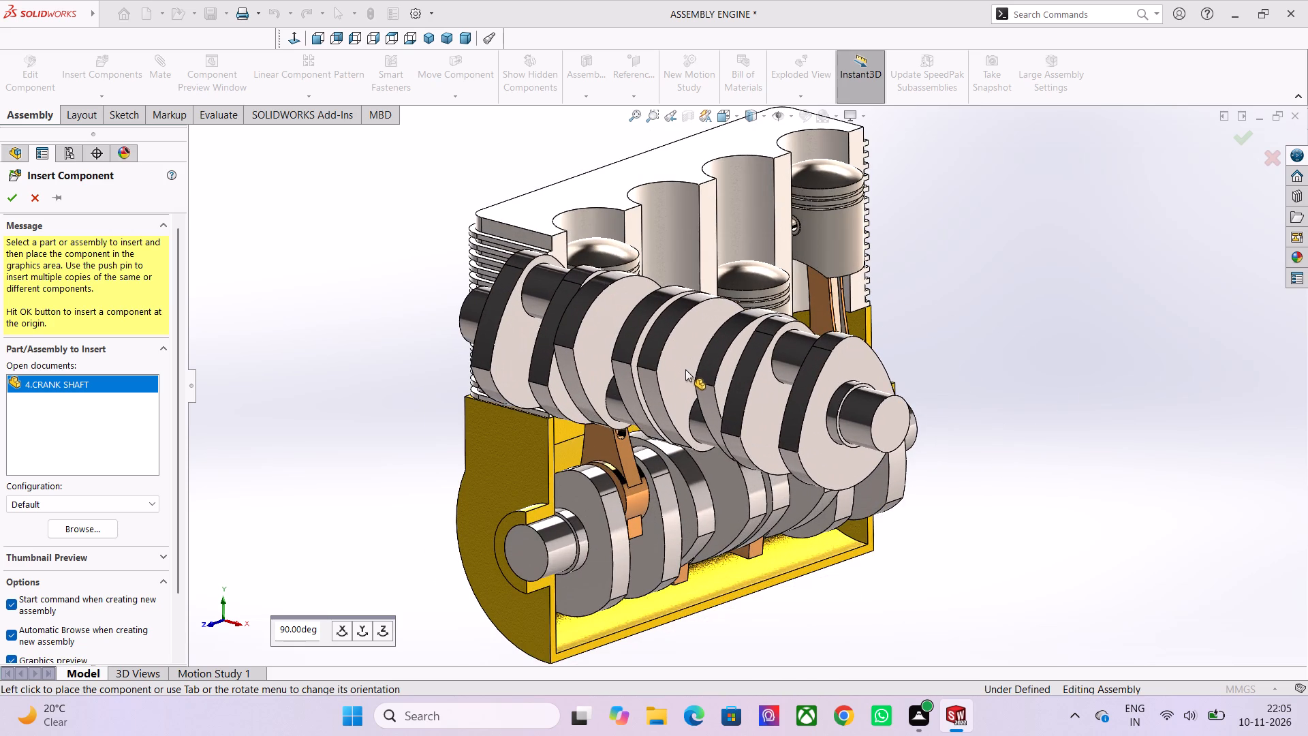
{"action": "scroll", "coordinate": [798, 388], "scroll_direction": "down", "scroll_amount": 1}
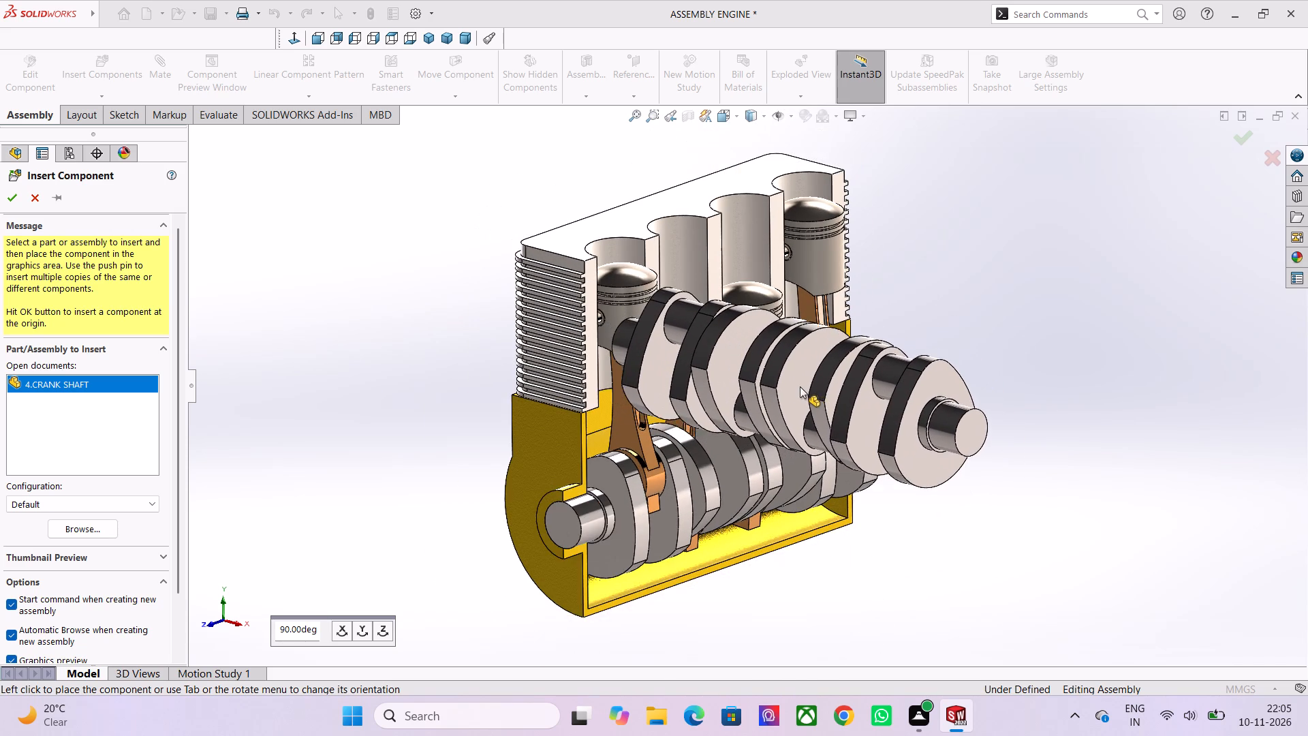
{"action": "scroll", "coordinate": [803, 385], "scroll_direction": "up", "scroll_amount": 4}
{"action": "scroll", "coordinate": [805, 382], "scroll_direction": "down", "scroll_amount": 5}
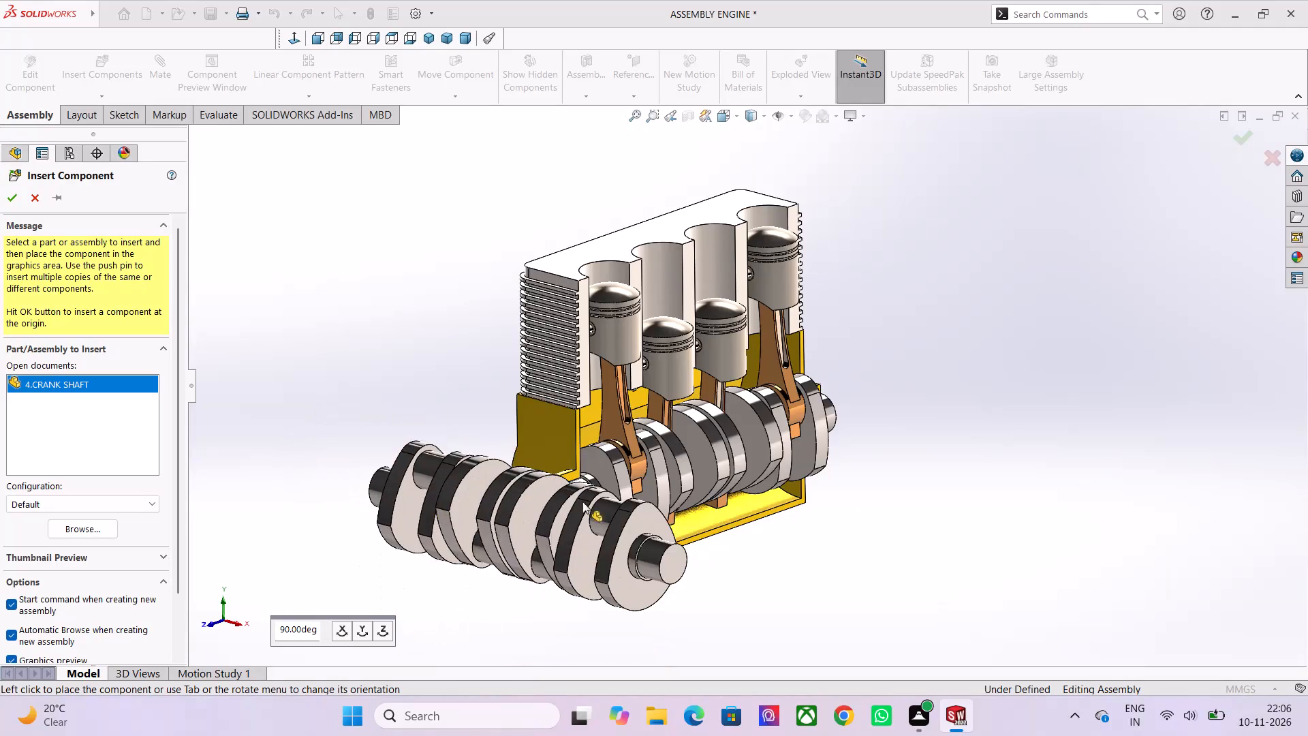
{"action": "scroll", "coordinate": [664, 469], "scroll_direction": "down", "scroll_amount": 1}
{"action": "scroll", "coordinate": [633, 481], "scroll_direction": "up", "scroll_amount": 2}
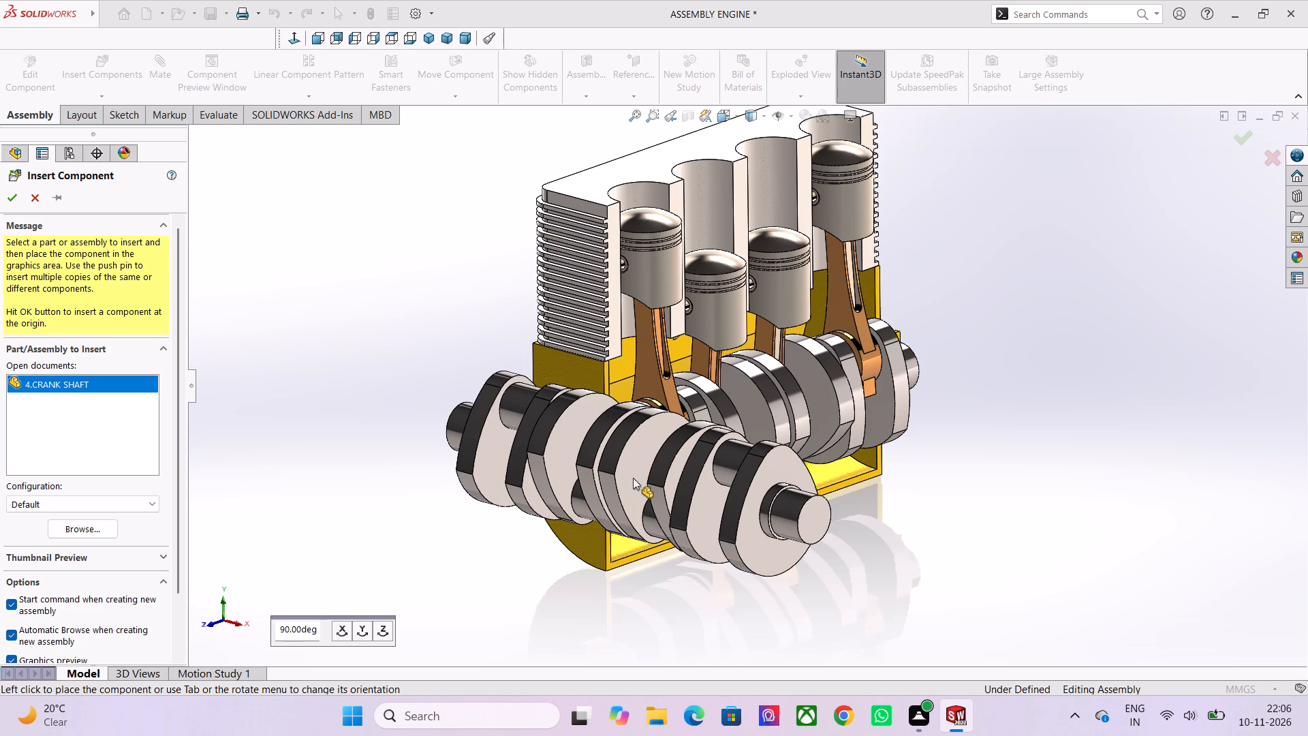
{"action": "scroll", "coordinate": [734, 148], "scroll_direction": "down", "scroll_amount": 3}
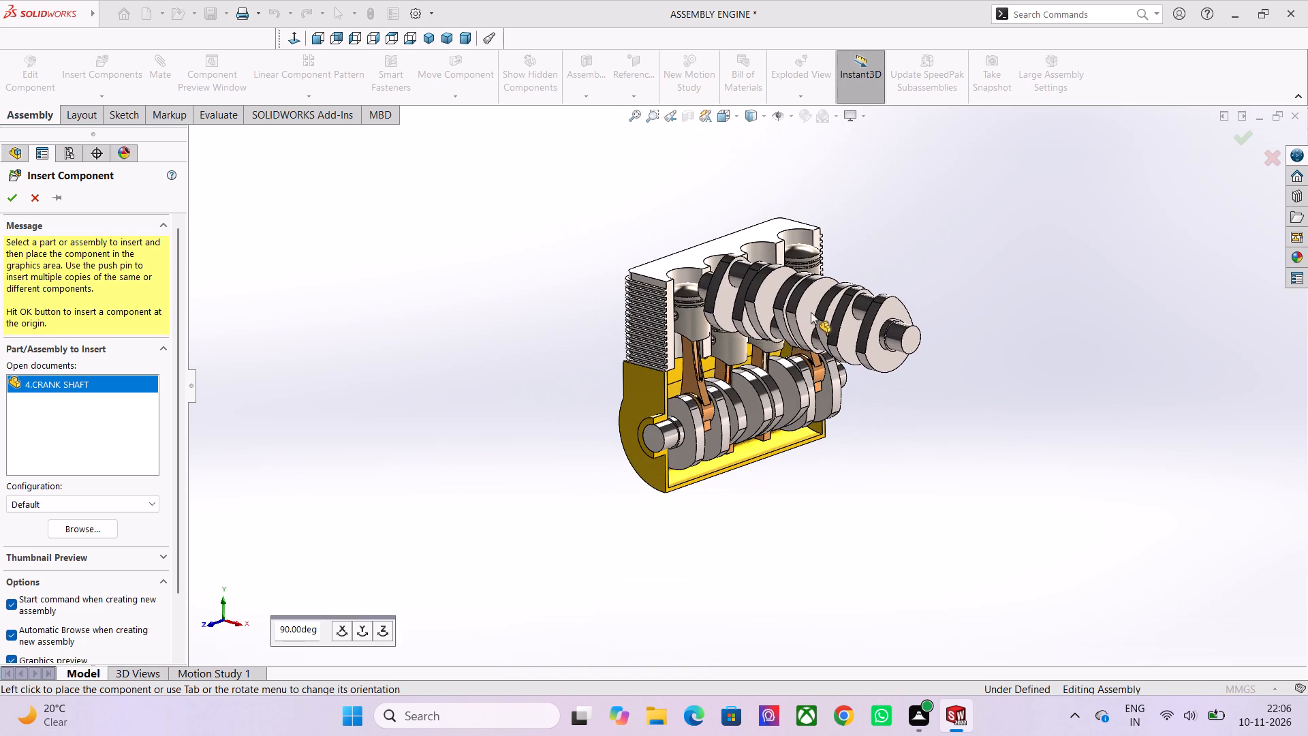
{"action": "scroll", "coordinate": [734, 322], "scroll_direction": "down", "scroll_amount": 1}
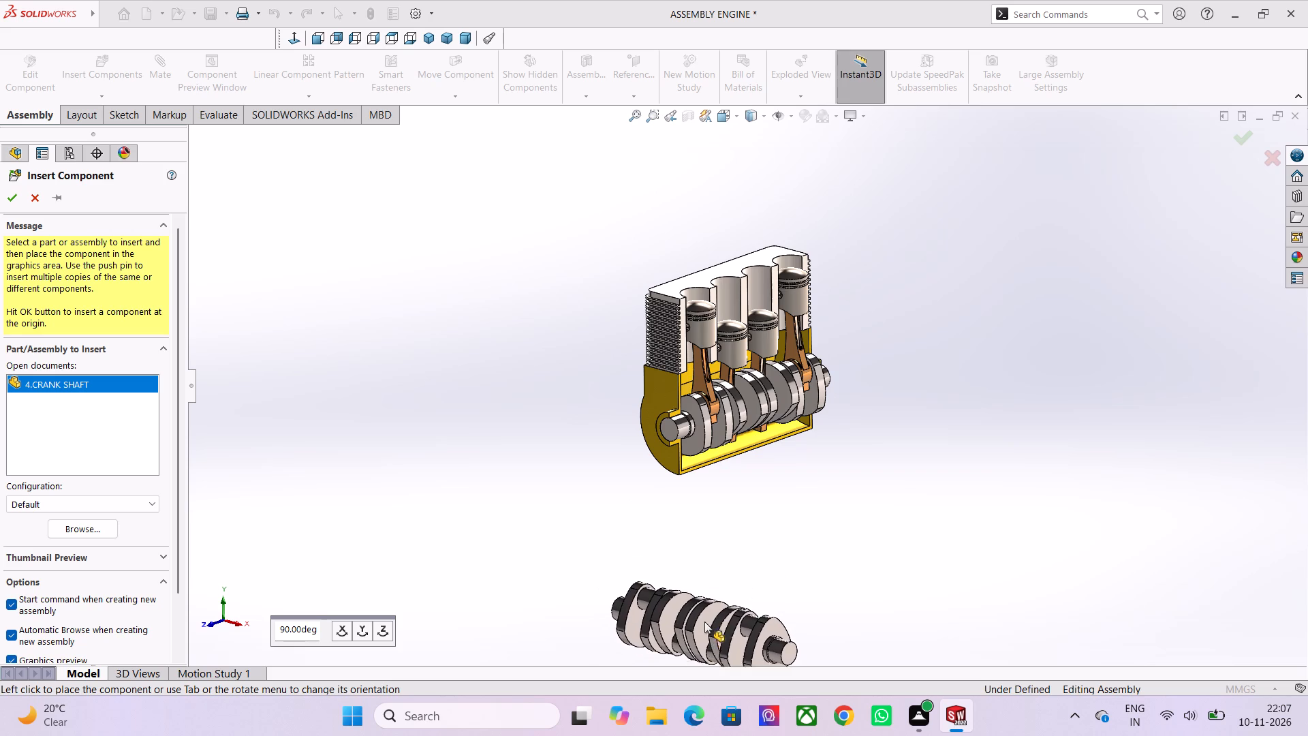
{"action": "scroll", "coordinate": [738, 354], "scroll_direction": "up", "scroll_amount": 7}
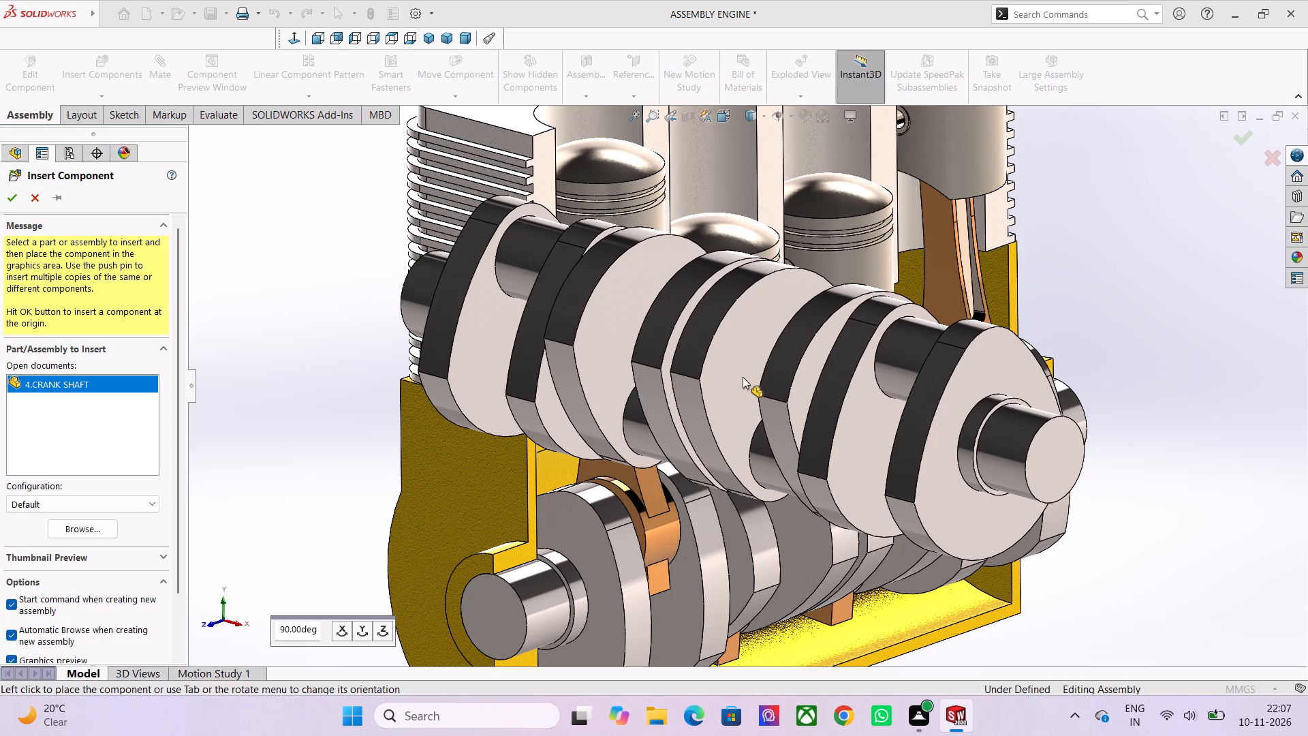
Place the second crankshaft in the empty space beside the upper part of the engine block.
{"action": "scroll", "coordinate": [753, 420], "scroll_direction": "down", "scroll_amount": 4}
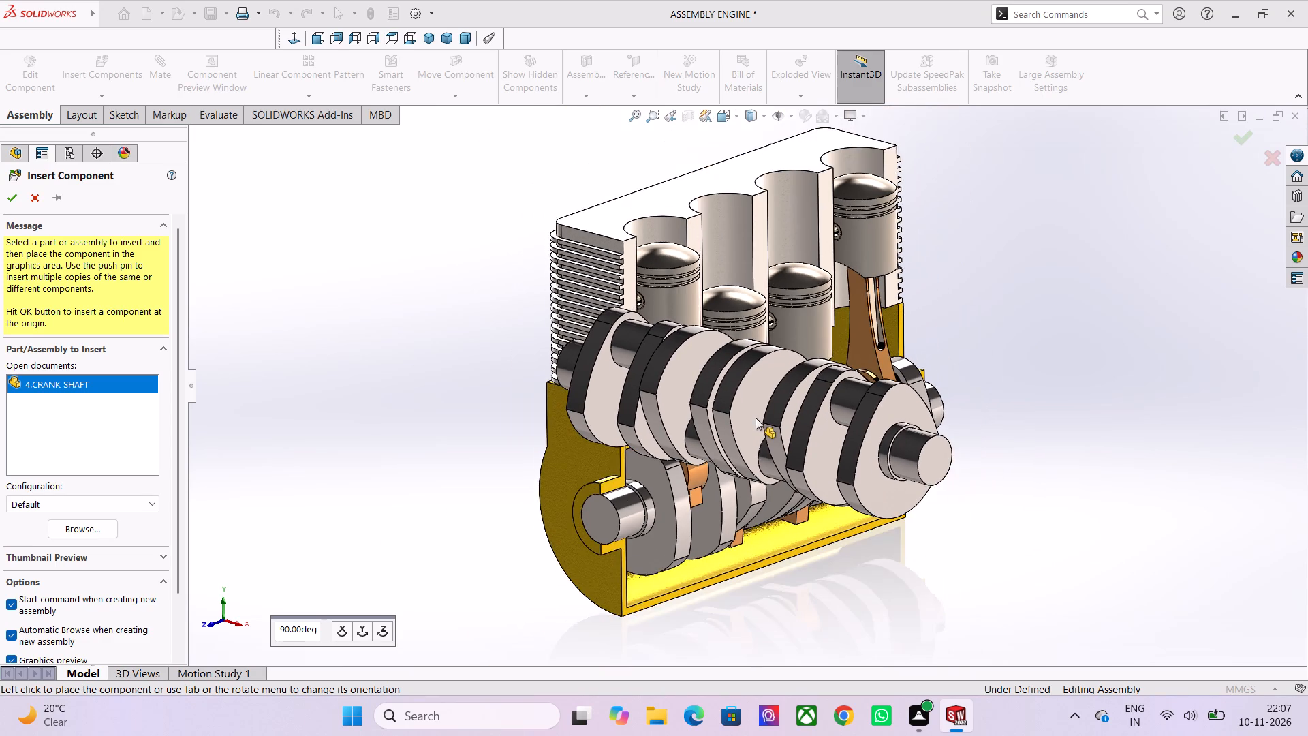
{"action": "scroll", "coordinate": [756, 418], "scroll_direction": "up", "scroll_amount": 2}
{"action": "scroll", "coordinate": [751, 352], "scroll_direction": "down", "scroll_amount": 3}
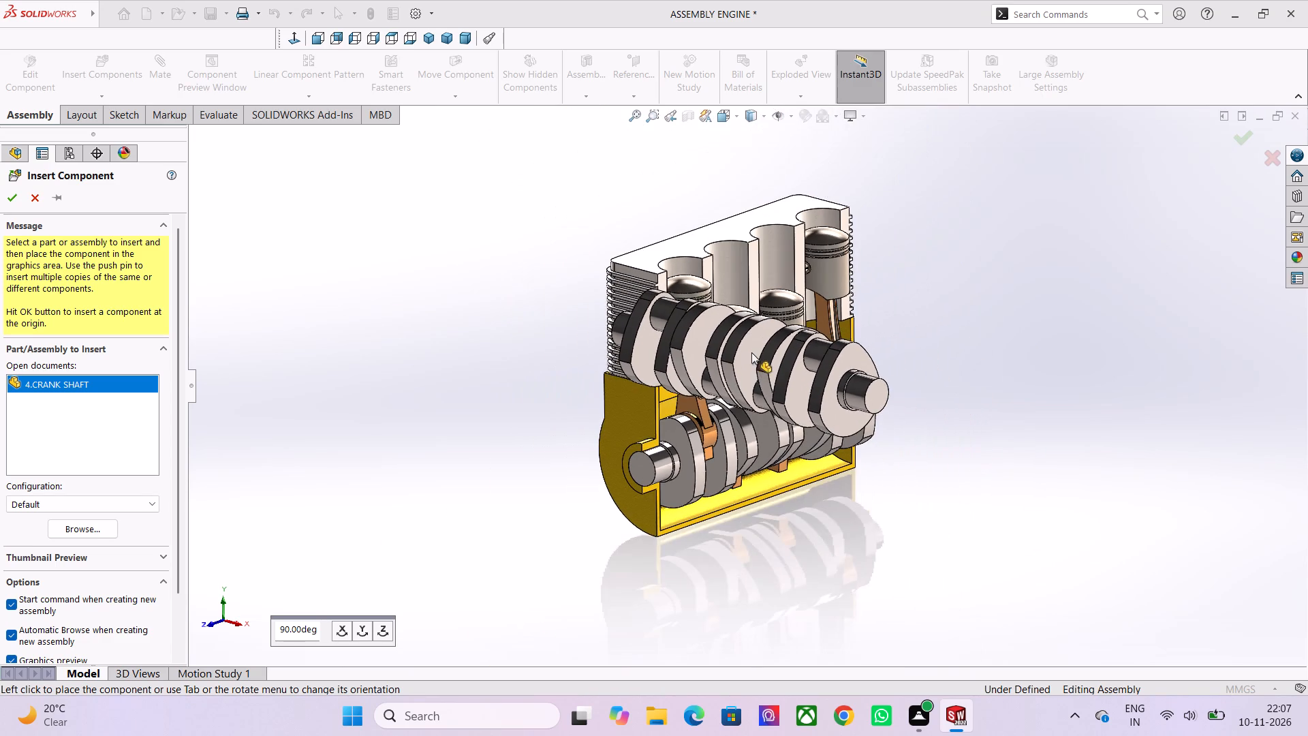
{"action": "left_click", "coordinate": [450, 253]}
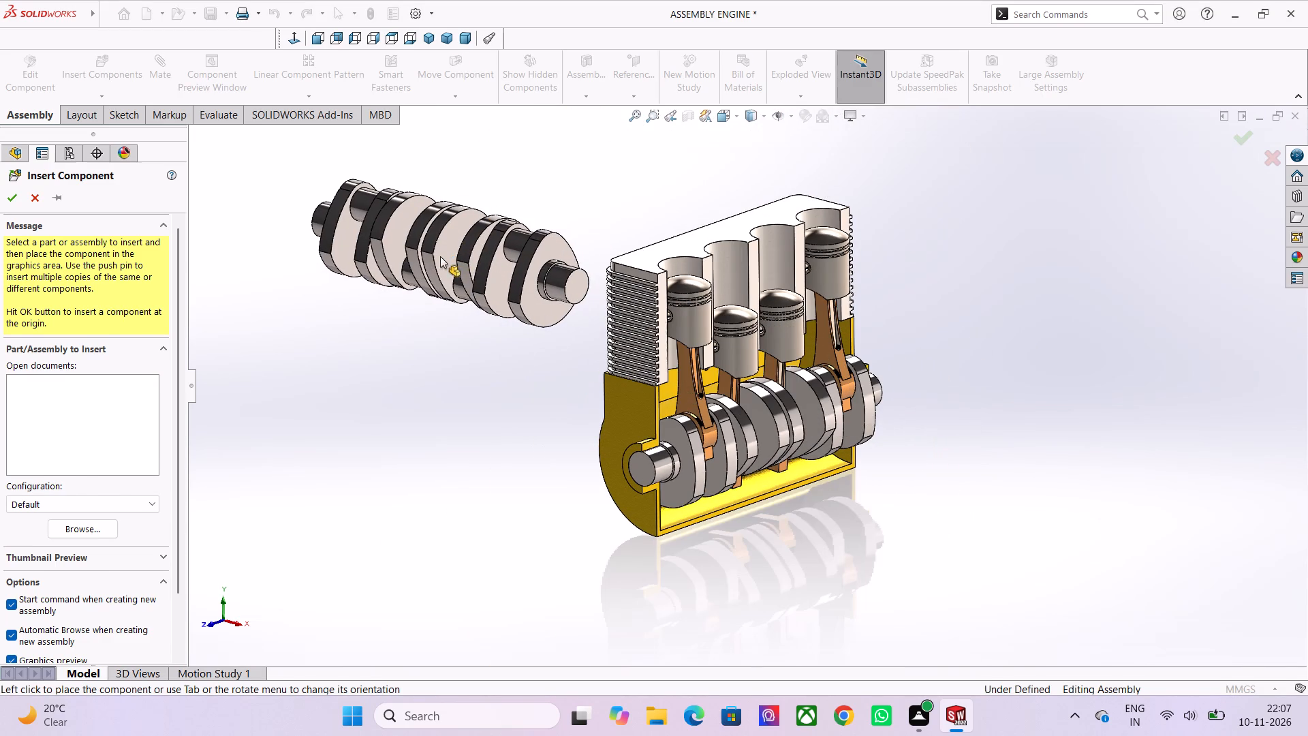
Start inserting another component into the engine assembly, choosing the 5.UPPER BLOCK part from the ENGINE folder.
{"action": "left_click", "coordinate": [78, 81]}
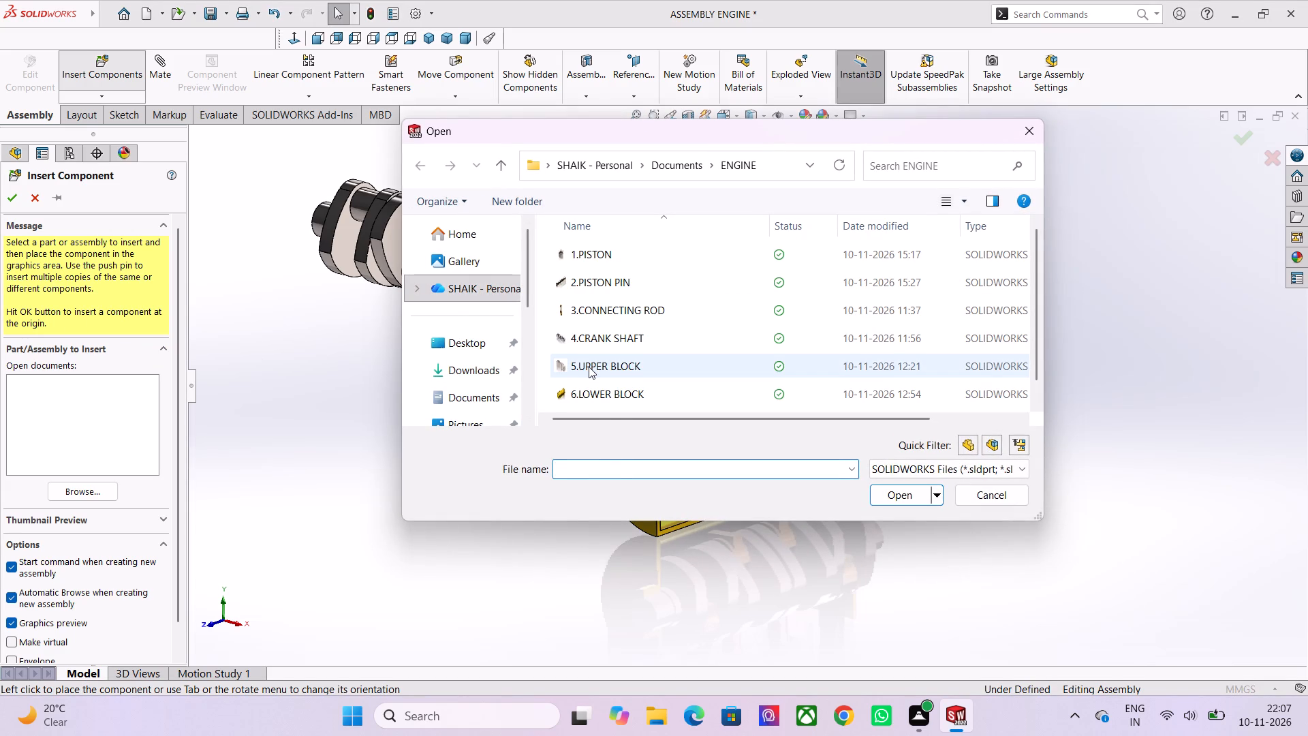
{"action": "left_click", "coordinate": [589, 367]}
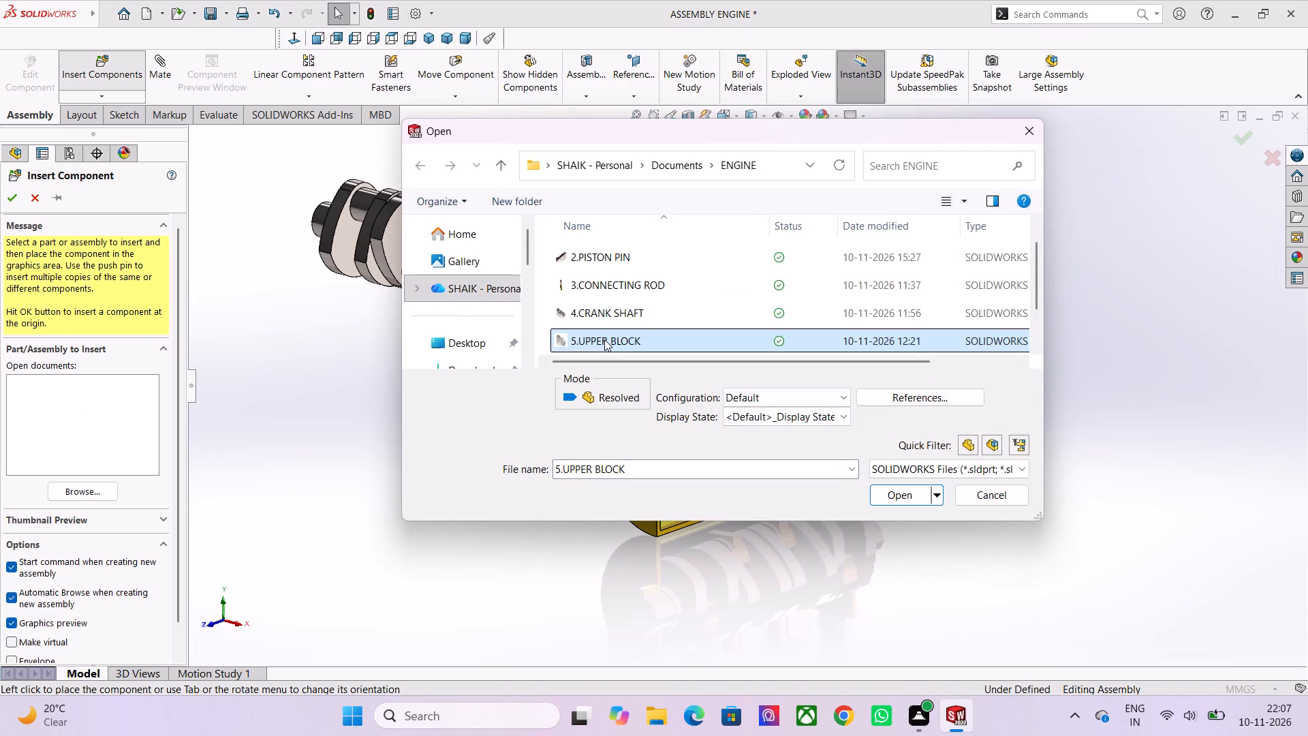
{"action": "left_click", "coordinate": [598, 324]}
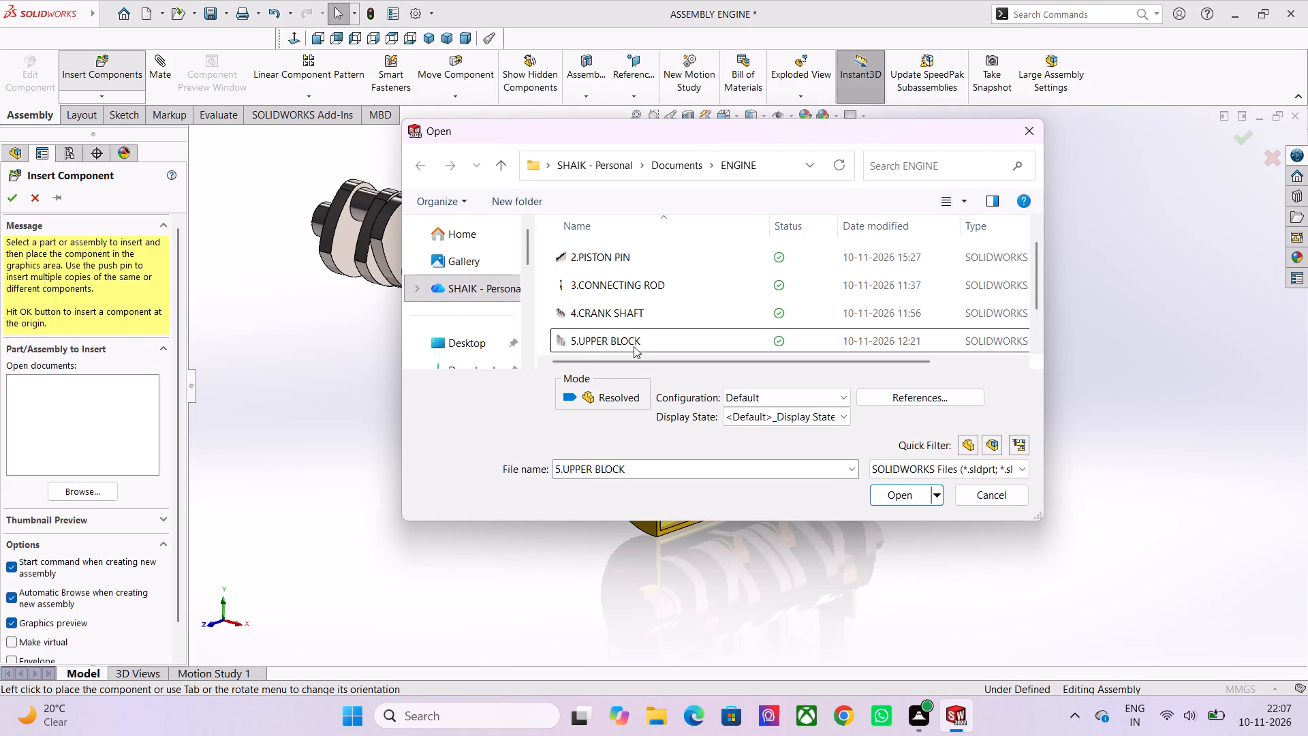
{"action": "double_click", "coordinate": [632, 343]}
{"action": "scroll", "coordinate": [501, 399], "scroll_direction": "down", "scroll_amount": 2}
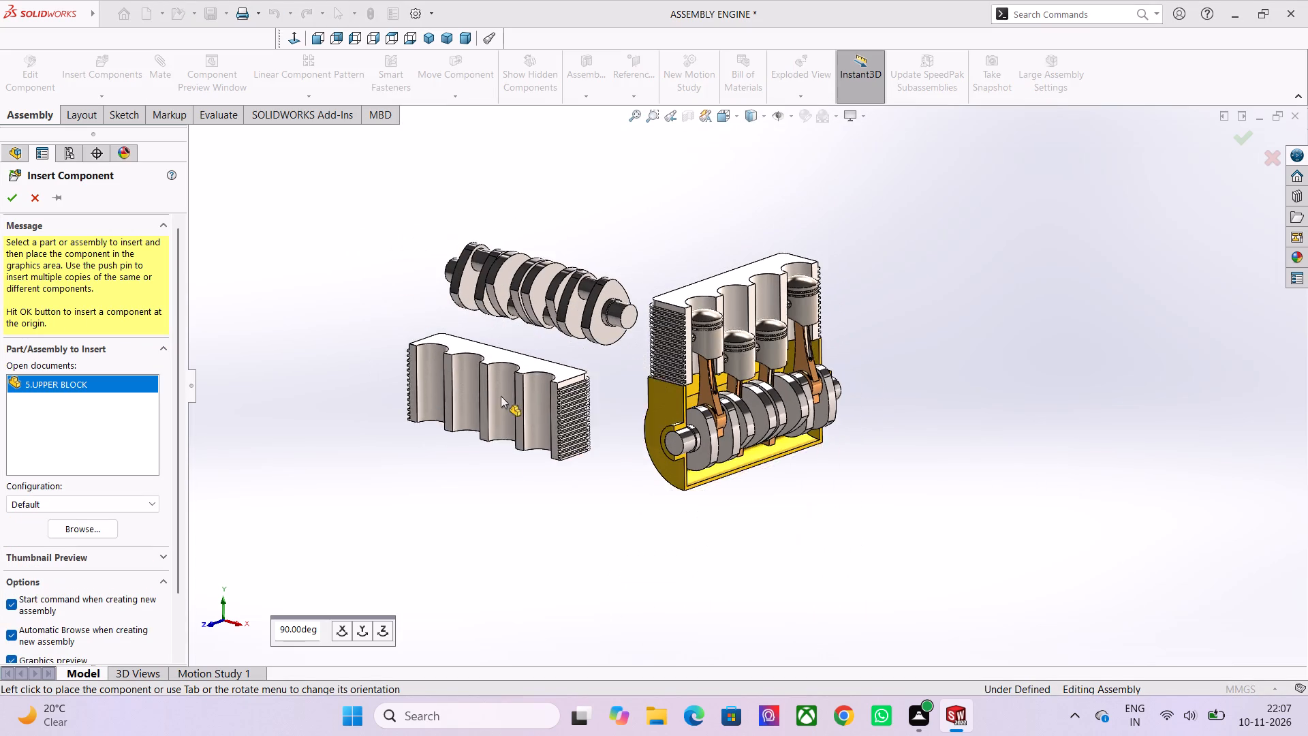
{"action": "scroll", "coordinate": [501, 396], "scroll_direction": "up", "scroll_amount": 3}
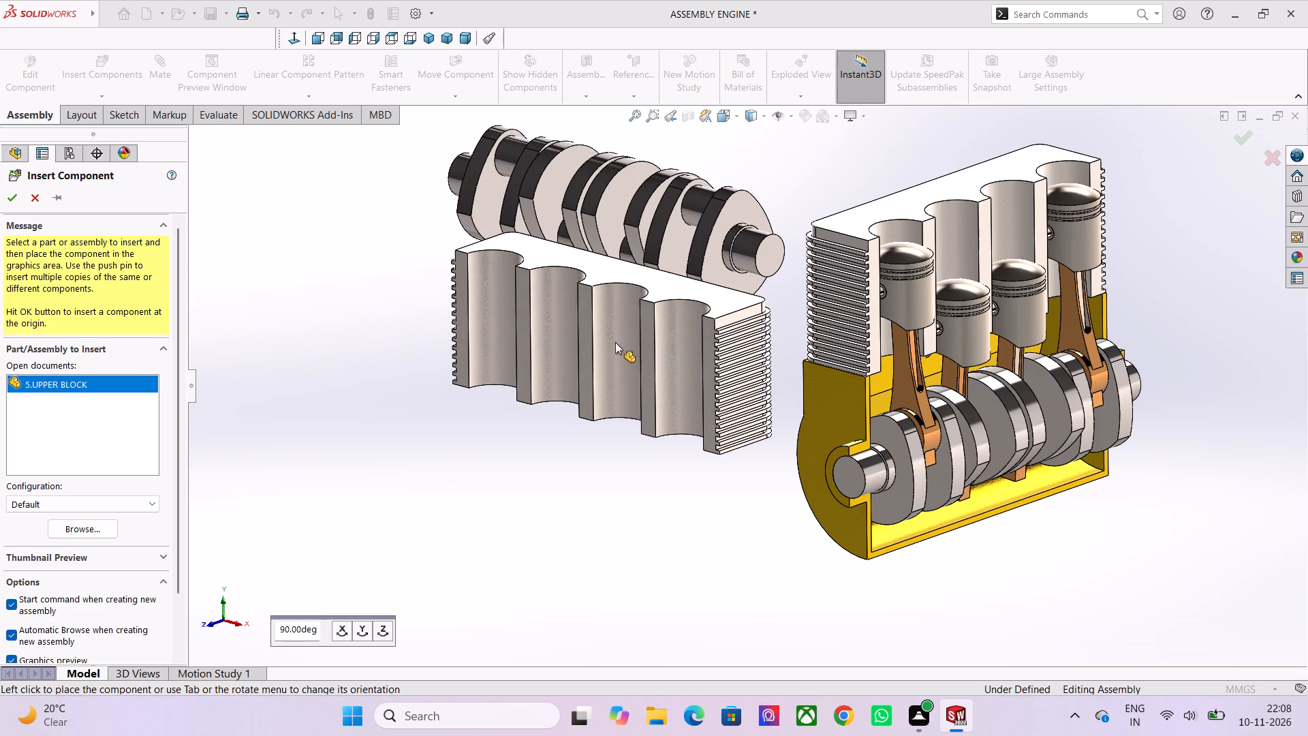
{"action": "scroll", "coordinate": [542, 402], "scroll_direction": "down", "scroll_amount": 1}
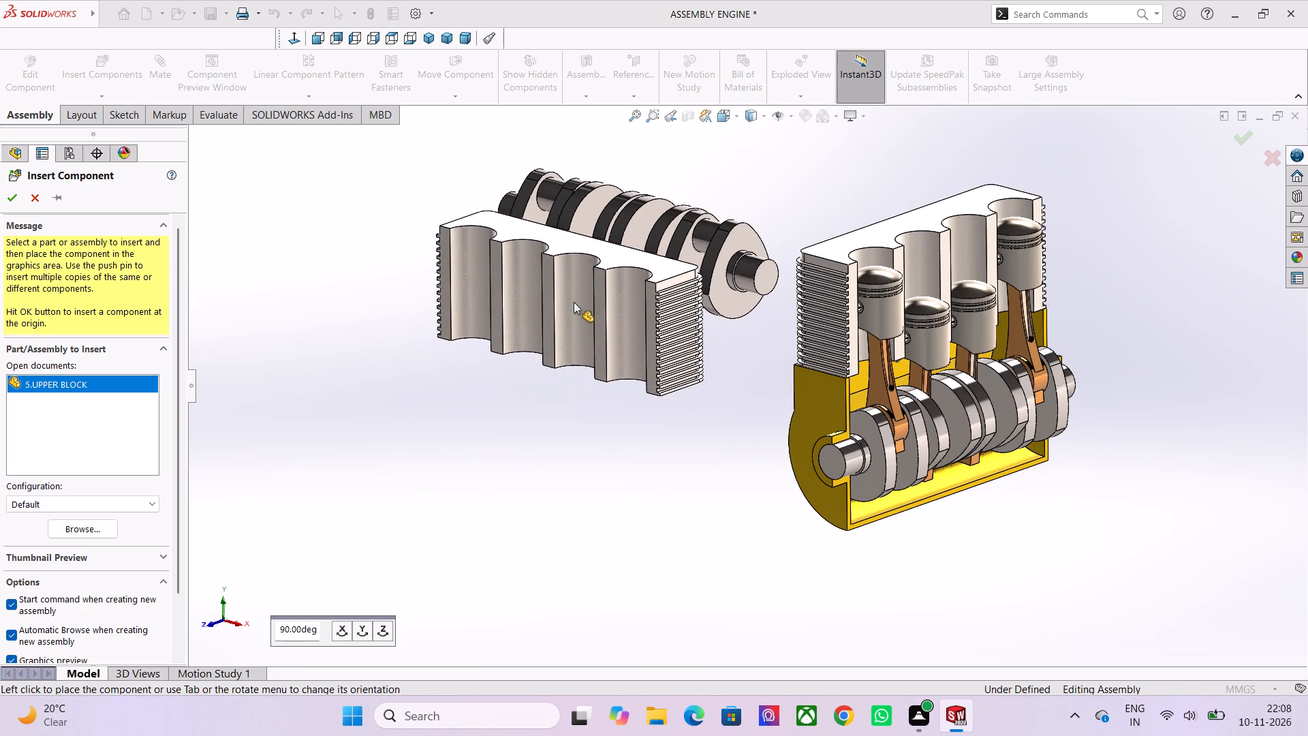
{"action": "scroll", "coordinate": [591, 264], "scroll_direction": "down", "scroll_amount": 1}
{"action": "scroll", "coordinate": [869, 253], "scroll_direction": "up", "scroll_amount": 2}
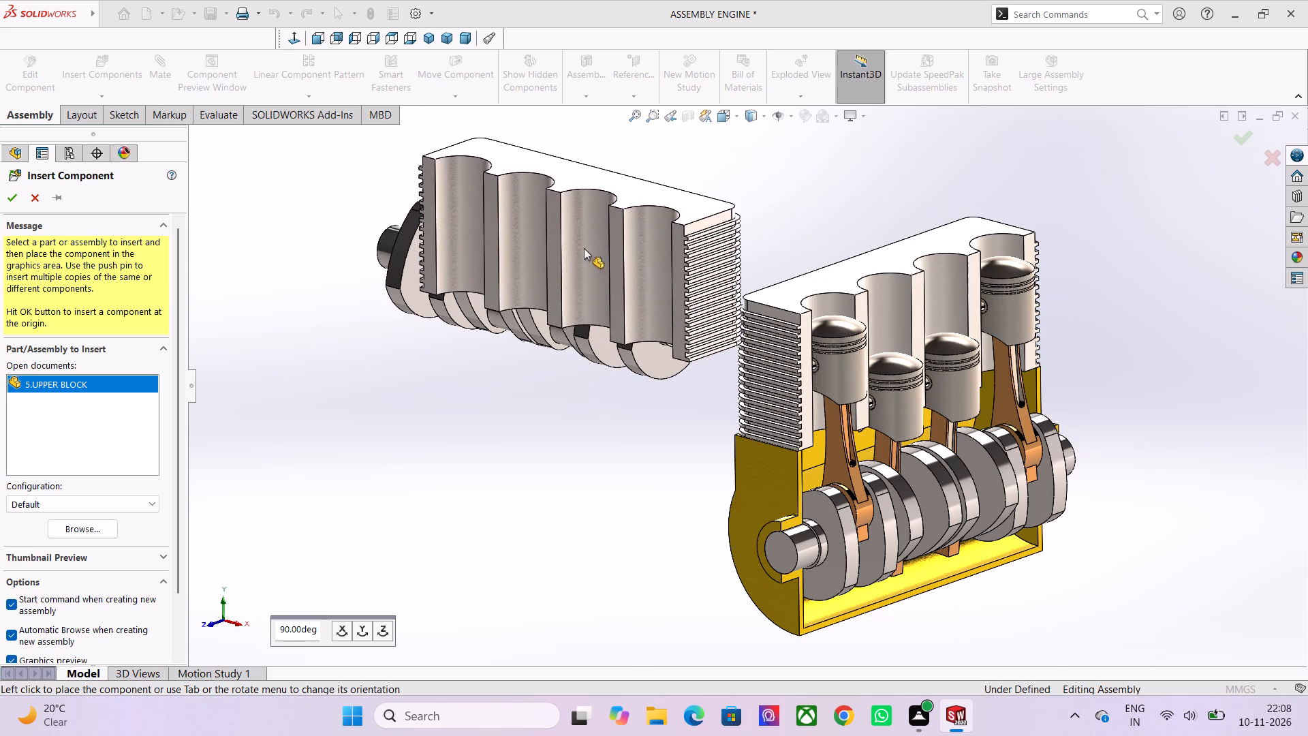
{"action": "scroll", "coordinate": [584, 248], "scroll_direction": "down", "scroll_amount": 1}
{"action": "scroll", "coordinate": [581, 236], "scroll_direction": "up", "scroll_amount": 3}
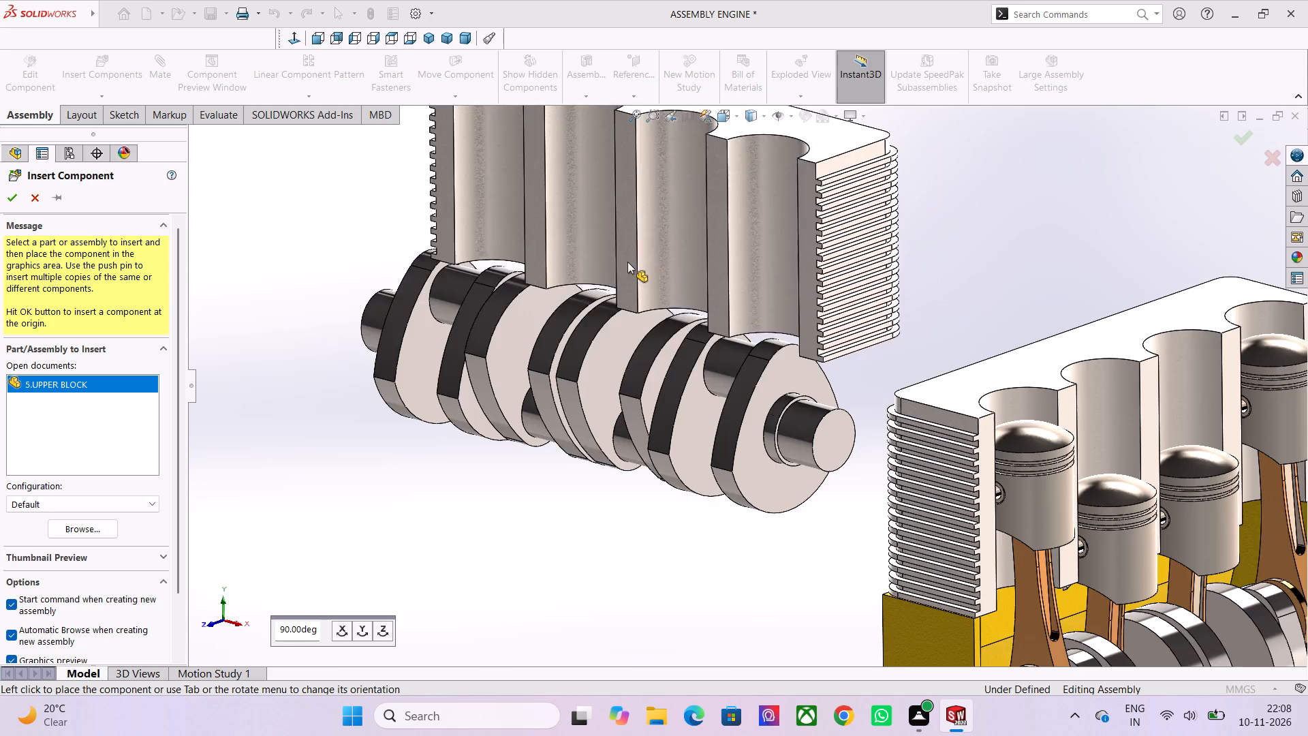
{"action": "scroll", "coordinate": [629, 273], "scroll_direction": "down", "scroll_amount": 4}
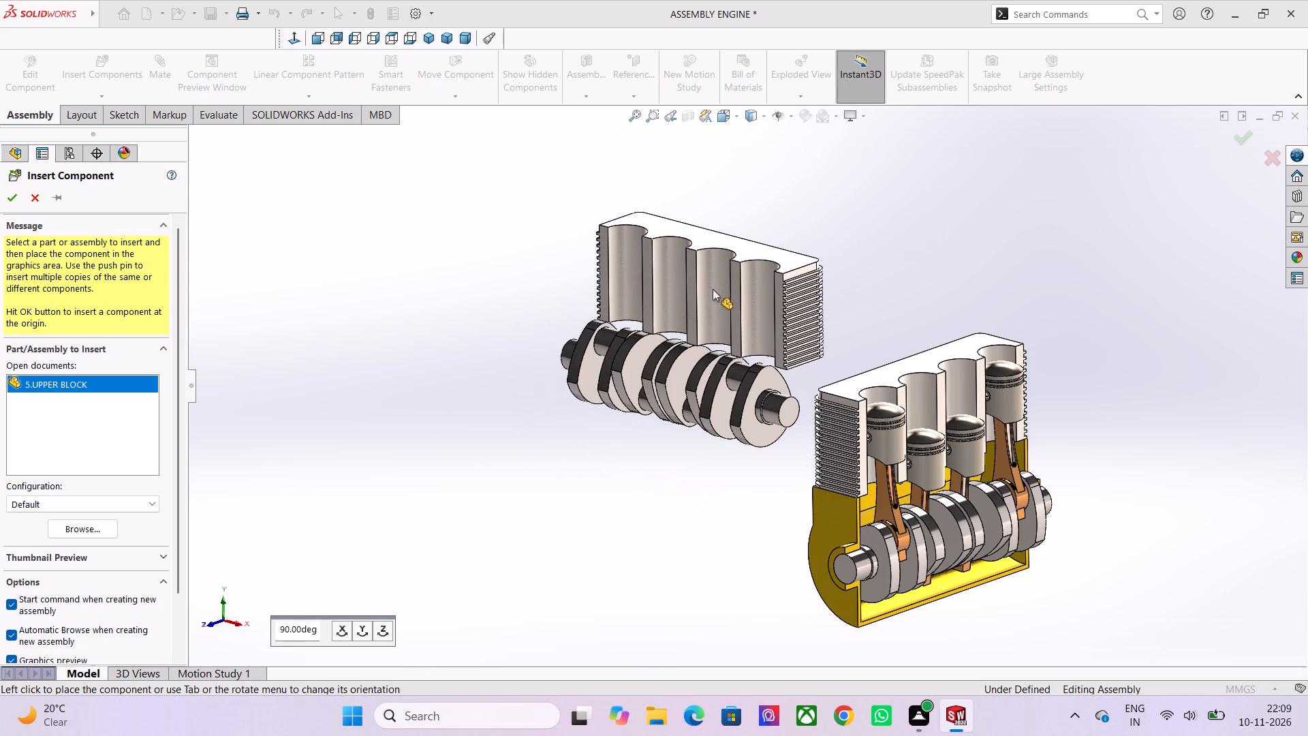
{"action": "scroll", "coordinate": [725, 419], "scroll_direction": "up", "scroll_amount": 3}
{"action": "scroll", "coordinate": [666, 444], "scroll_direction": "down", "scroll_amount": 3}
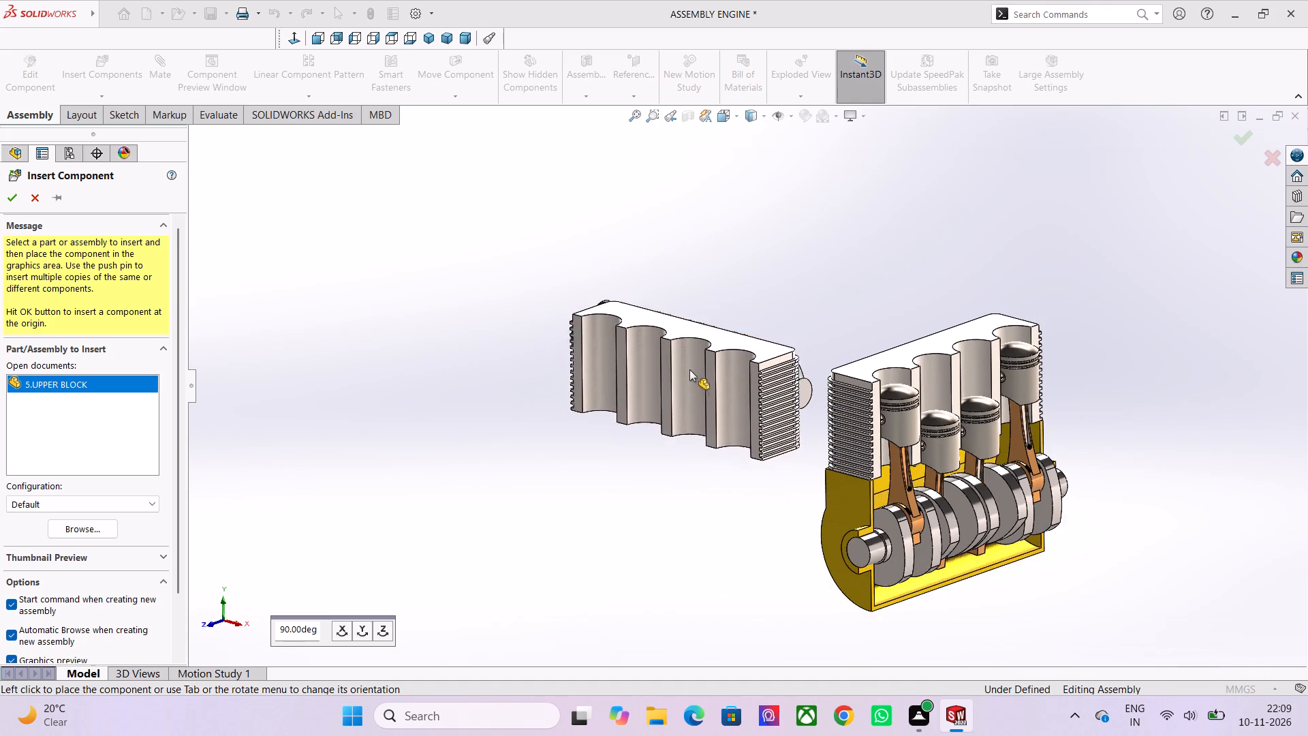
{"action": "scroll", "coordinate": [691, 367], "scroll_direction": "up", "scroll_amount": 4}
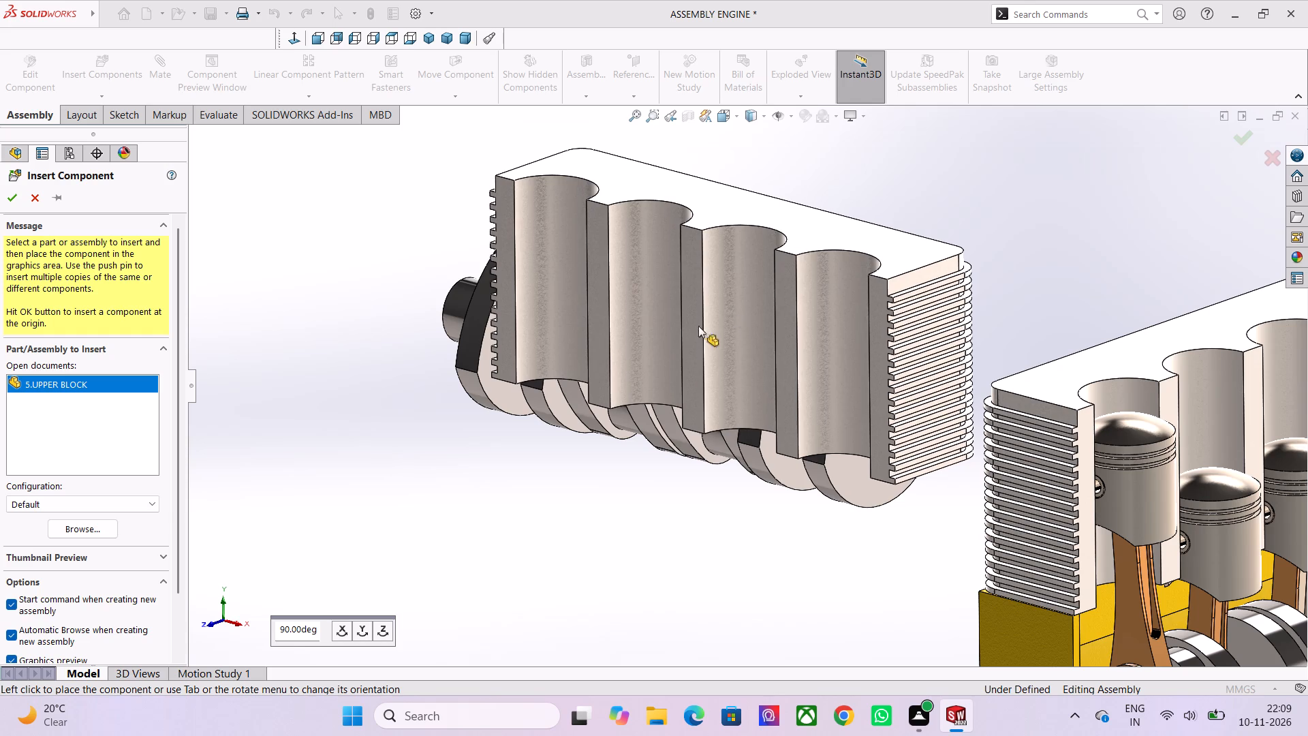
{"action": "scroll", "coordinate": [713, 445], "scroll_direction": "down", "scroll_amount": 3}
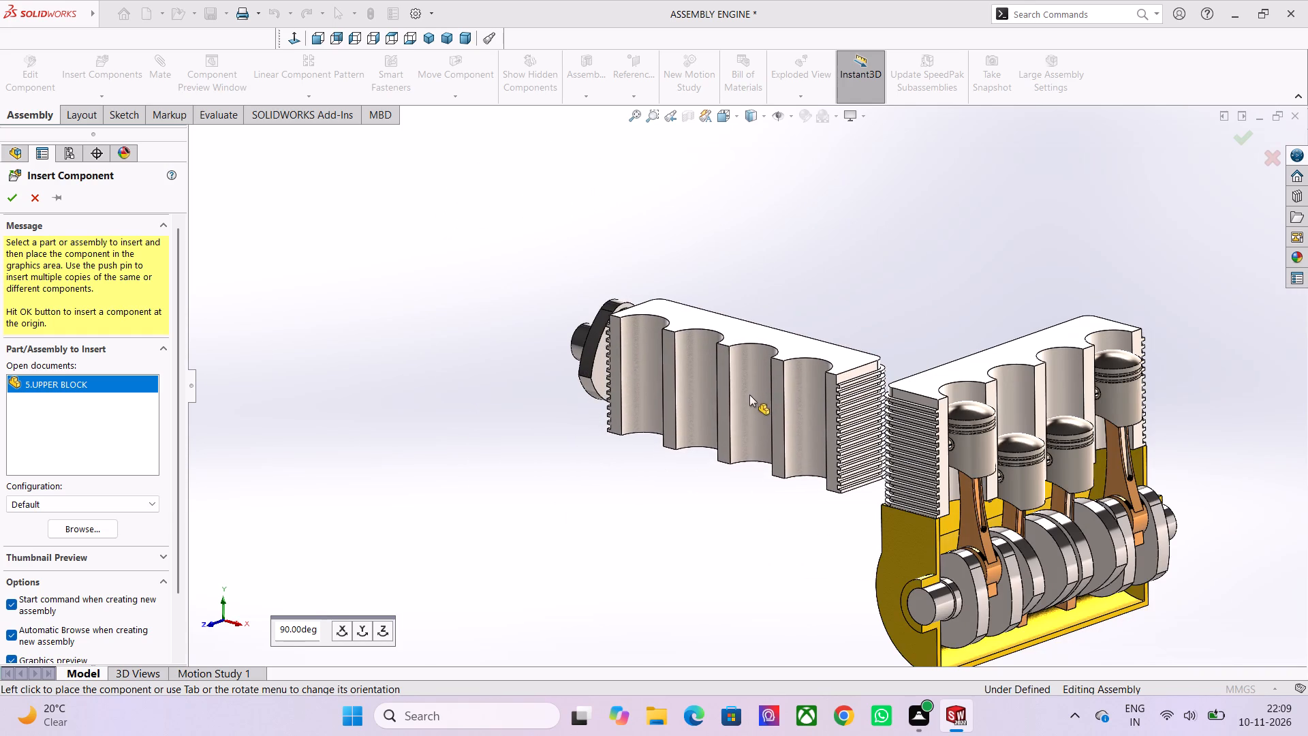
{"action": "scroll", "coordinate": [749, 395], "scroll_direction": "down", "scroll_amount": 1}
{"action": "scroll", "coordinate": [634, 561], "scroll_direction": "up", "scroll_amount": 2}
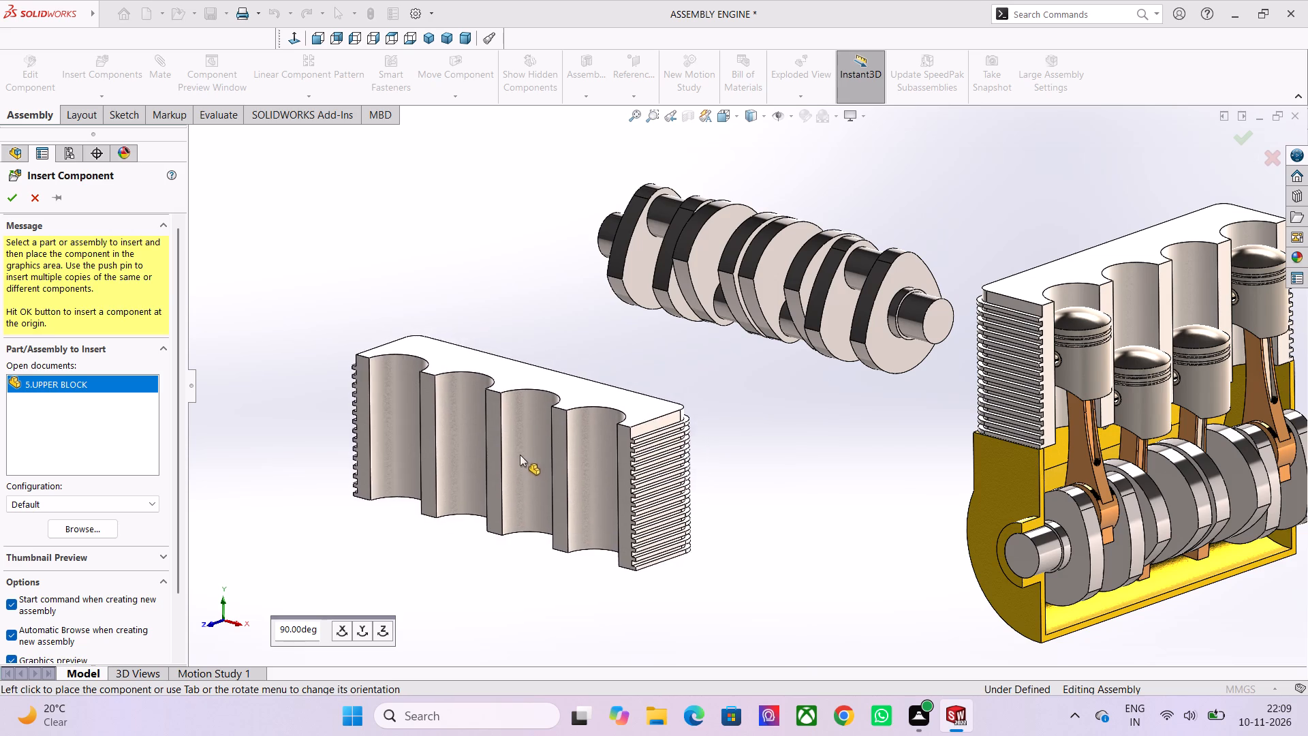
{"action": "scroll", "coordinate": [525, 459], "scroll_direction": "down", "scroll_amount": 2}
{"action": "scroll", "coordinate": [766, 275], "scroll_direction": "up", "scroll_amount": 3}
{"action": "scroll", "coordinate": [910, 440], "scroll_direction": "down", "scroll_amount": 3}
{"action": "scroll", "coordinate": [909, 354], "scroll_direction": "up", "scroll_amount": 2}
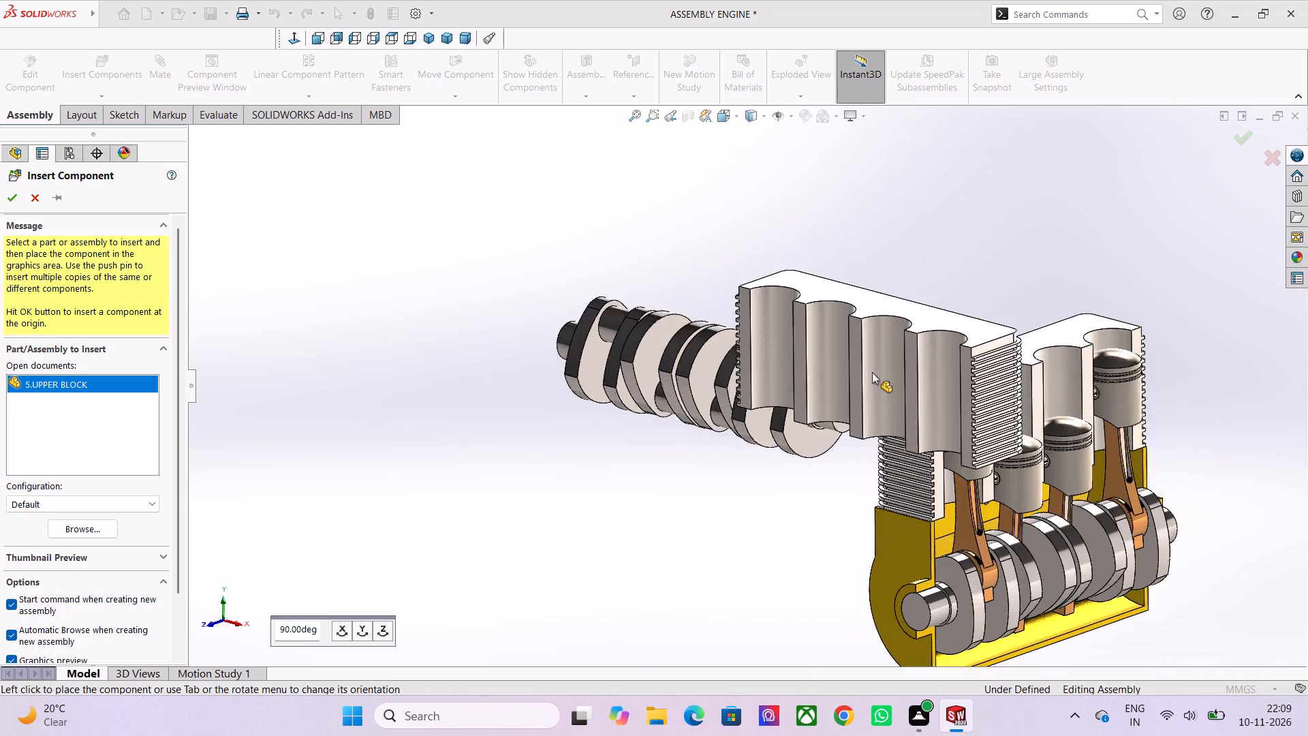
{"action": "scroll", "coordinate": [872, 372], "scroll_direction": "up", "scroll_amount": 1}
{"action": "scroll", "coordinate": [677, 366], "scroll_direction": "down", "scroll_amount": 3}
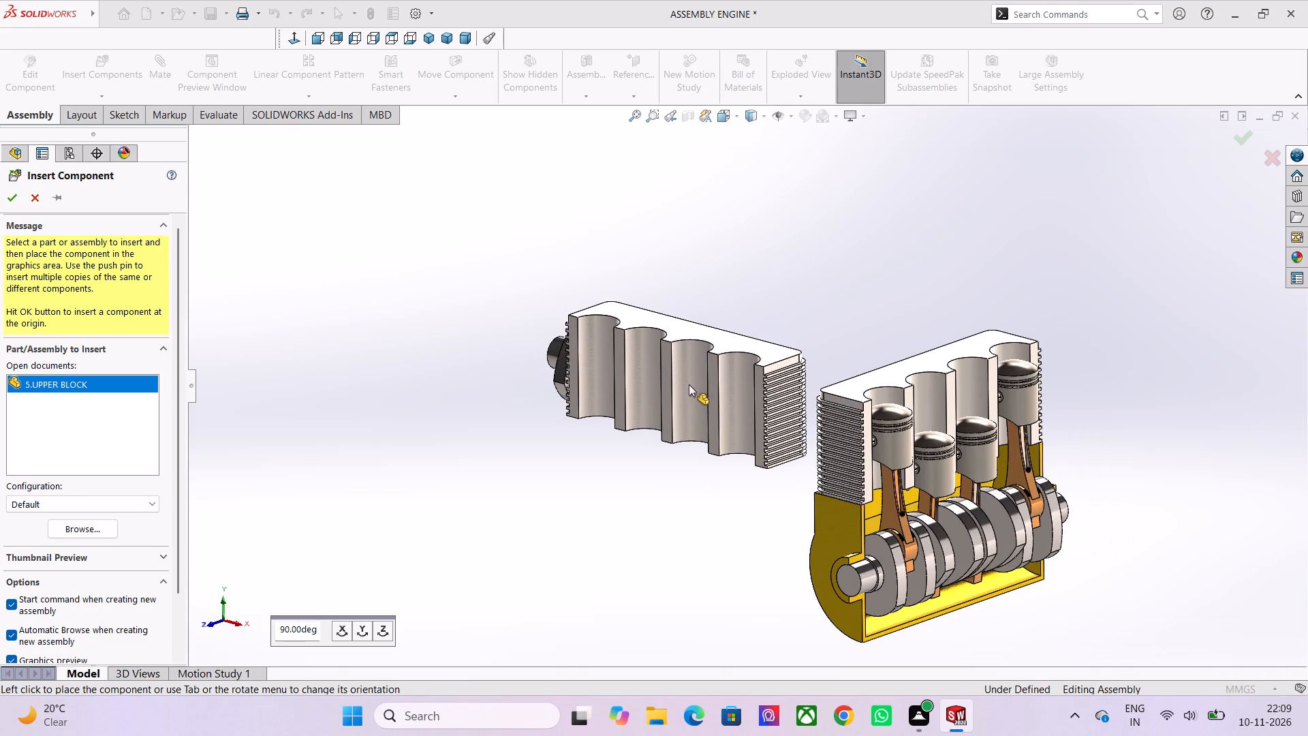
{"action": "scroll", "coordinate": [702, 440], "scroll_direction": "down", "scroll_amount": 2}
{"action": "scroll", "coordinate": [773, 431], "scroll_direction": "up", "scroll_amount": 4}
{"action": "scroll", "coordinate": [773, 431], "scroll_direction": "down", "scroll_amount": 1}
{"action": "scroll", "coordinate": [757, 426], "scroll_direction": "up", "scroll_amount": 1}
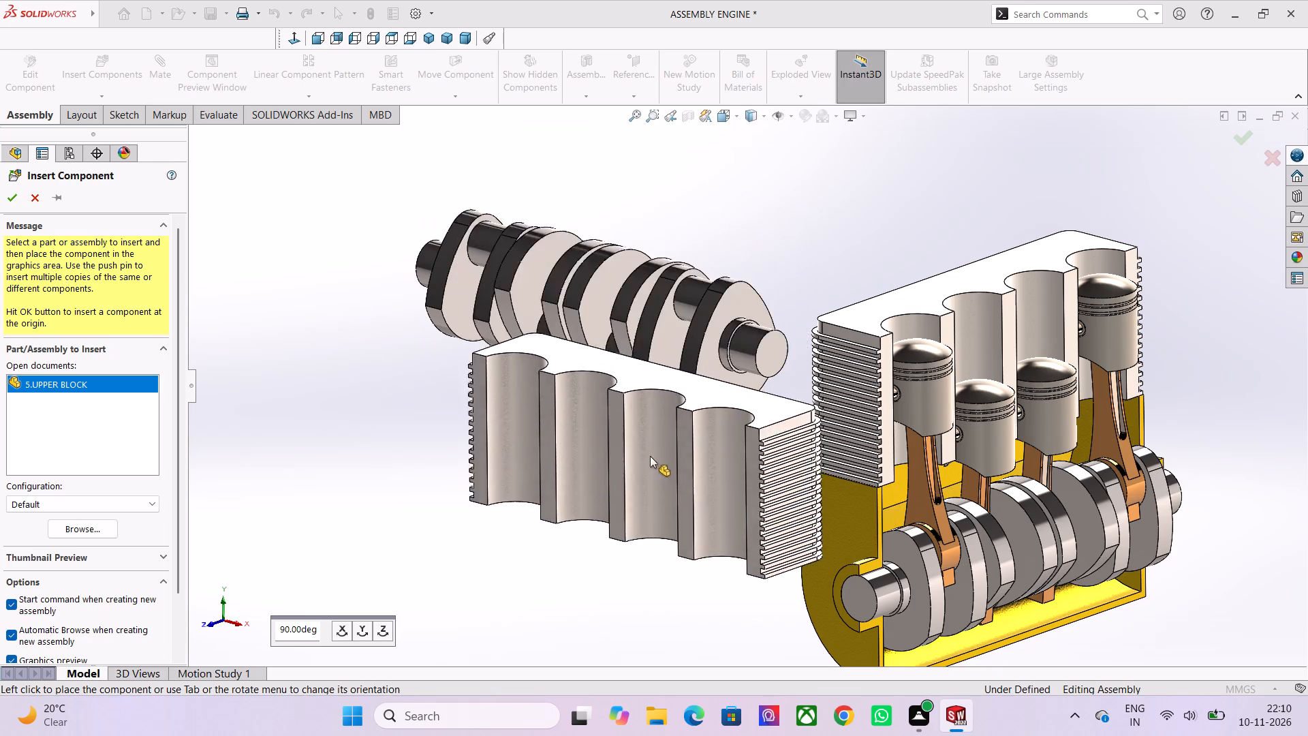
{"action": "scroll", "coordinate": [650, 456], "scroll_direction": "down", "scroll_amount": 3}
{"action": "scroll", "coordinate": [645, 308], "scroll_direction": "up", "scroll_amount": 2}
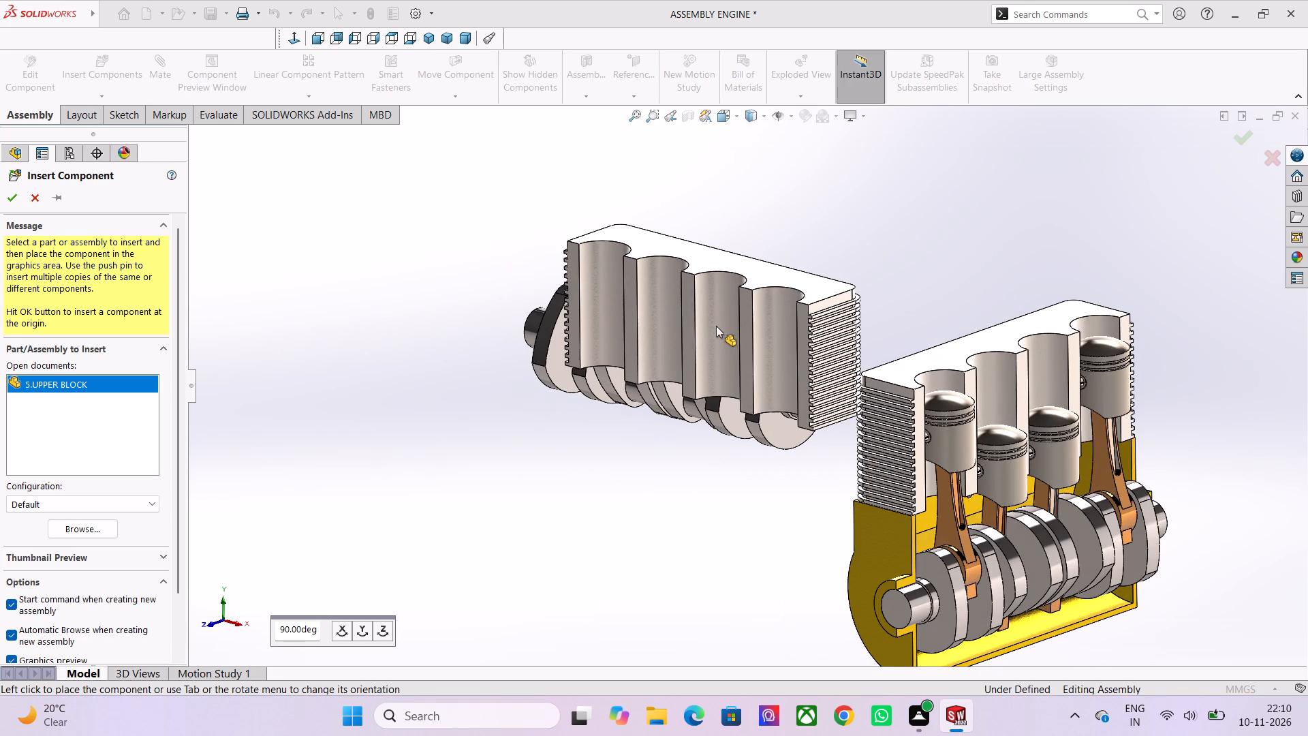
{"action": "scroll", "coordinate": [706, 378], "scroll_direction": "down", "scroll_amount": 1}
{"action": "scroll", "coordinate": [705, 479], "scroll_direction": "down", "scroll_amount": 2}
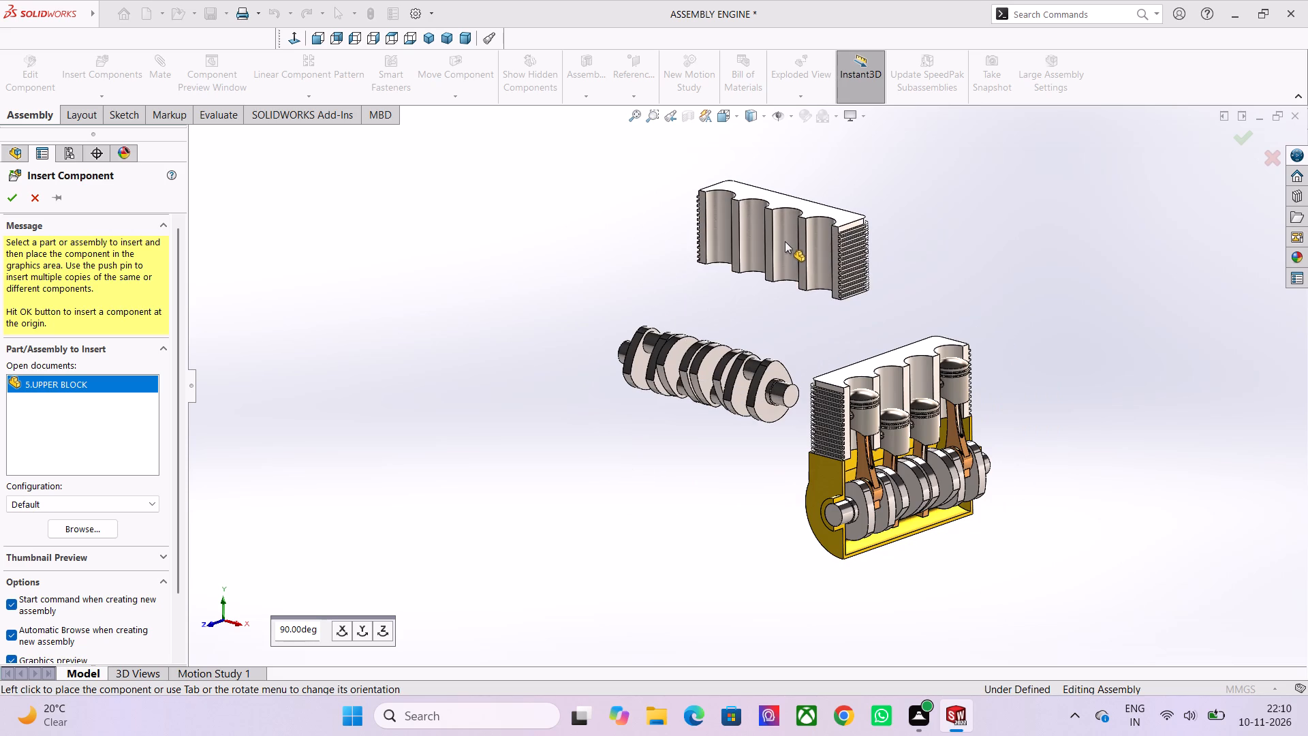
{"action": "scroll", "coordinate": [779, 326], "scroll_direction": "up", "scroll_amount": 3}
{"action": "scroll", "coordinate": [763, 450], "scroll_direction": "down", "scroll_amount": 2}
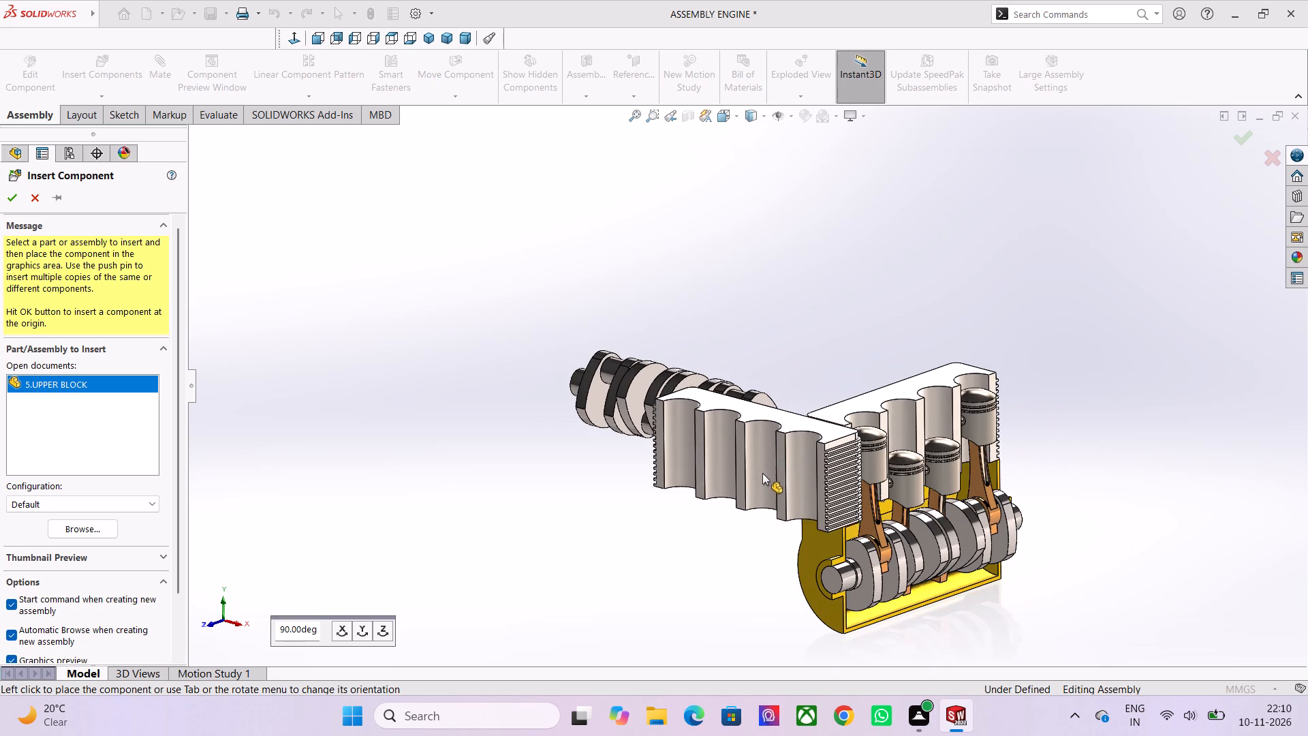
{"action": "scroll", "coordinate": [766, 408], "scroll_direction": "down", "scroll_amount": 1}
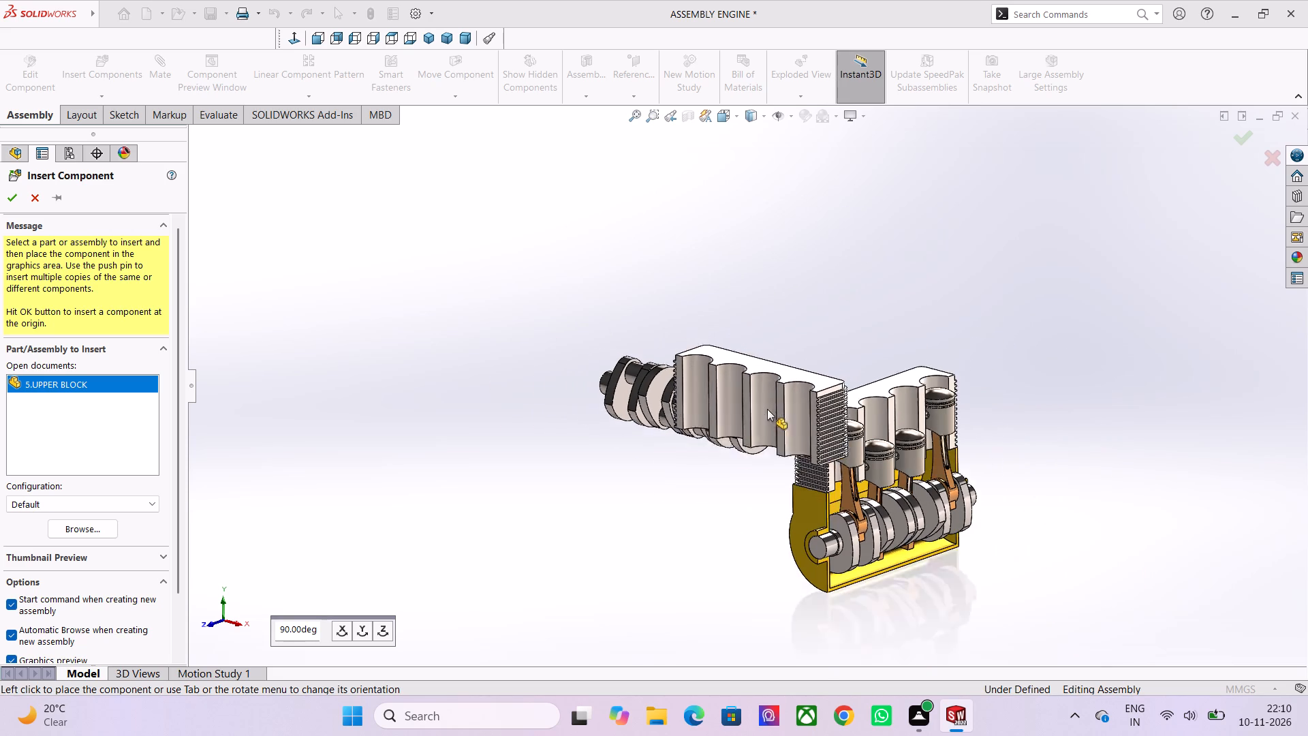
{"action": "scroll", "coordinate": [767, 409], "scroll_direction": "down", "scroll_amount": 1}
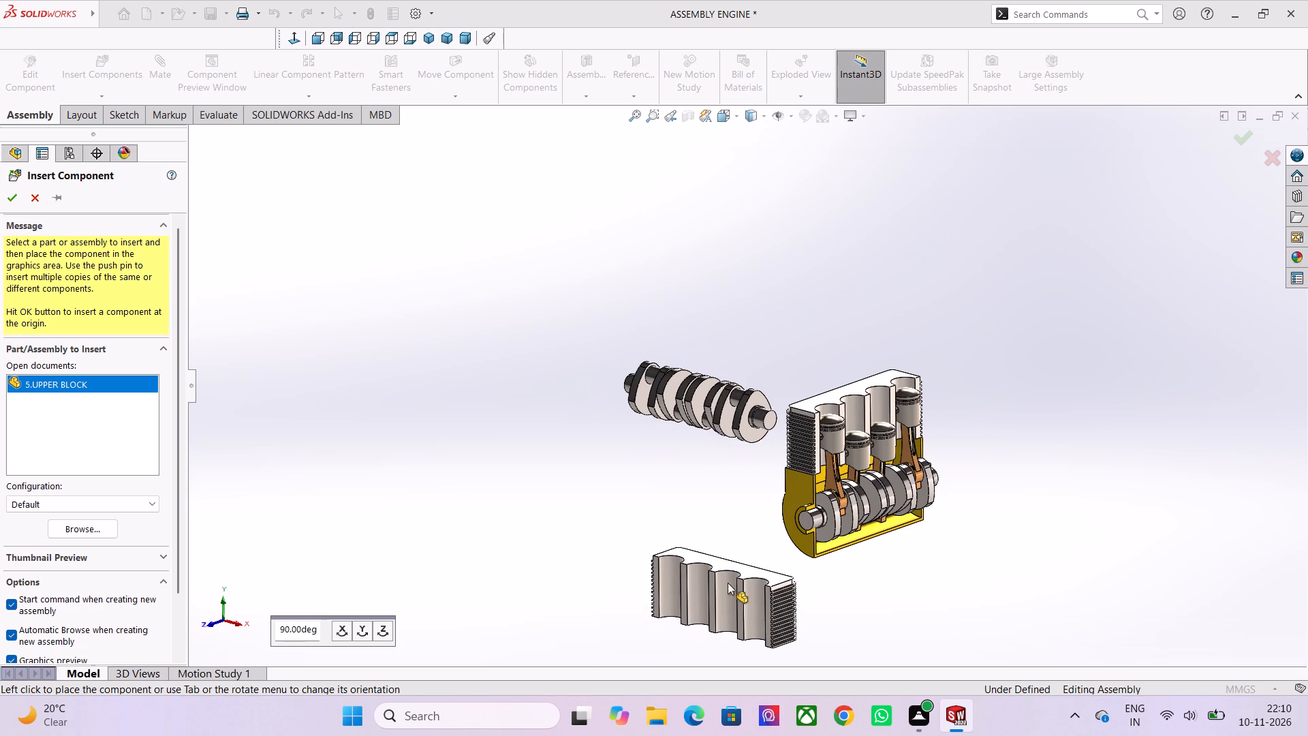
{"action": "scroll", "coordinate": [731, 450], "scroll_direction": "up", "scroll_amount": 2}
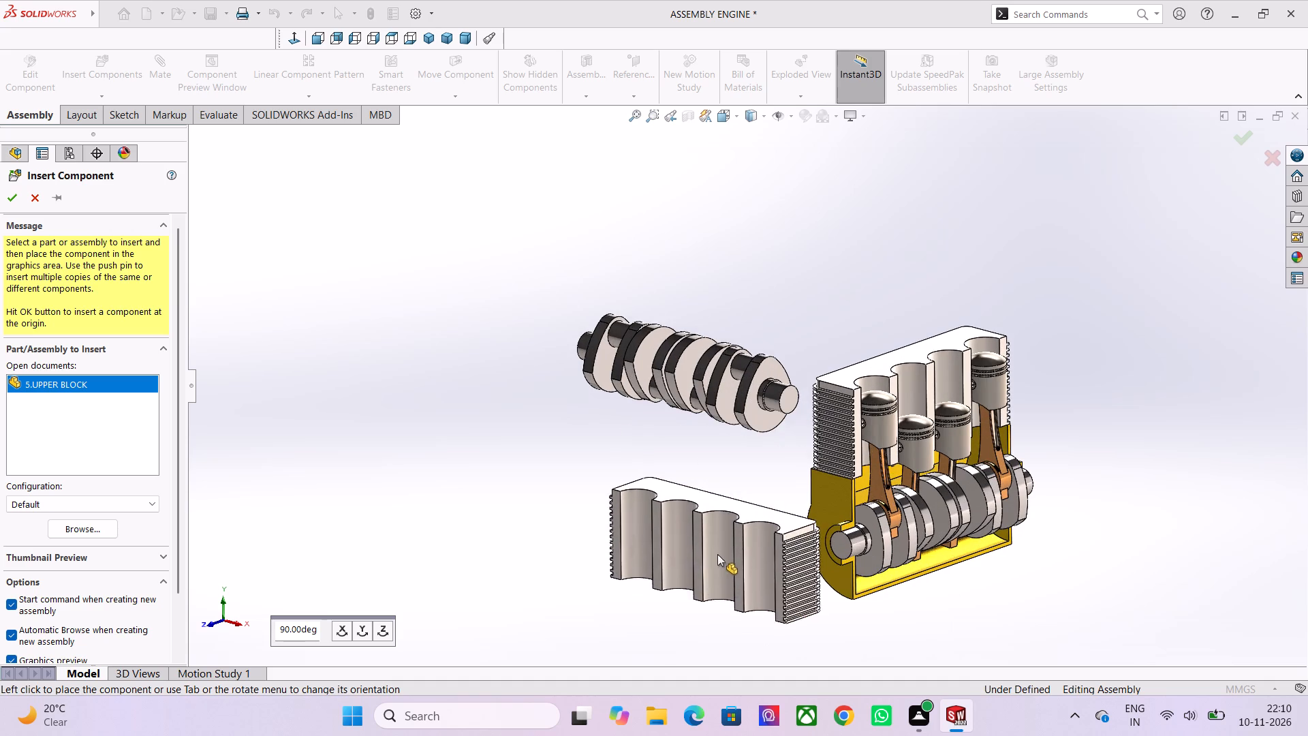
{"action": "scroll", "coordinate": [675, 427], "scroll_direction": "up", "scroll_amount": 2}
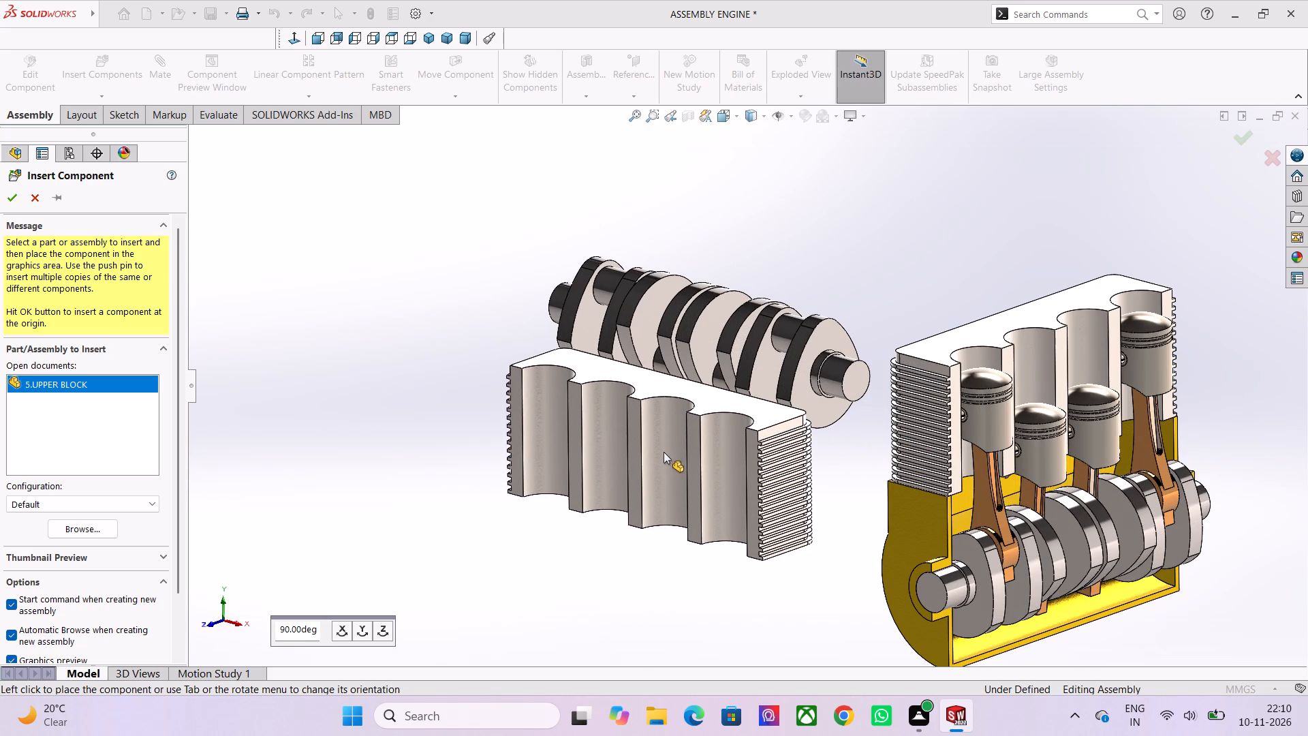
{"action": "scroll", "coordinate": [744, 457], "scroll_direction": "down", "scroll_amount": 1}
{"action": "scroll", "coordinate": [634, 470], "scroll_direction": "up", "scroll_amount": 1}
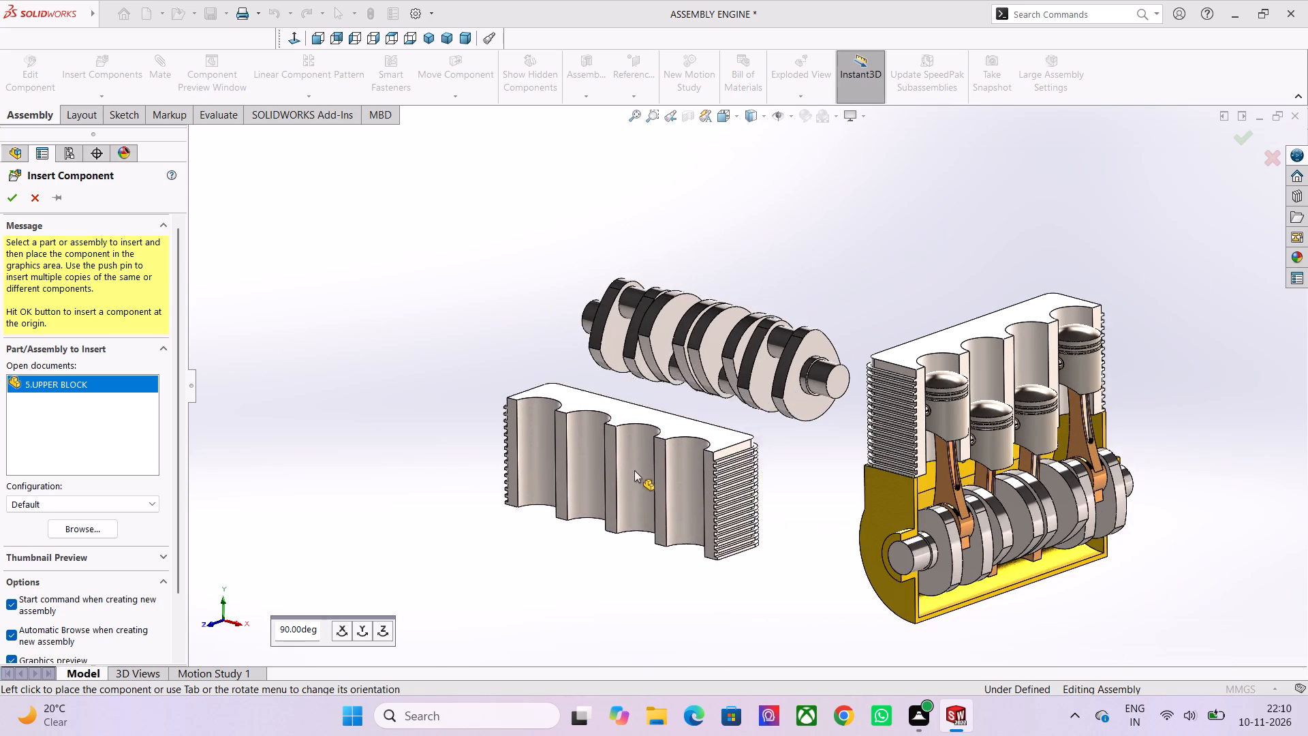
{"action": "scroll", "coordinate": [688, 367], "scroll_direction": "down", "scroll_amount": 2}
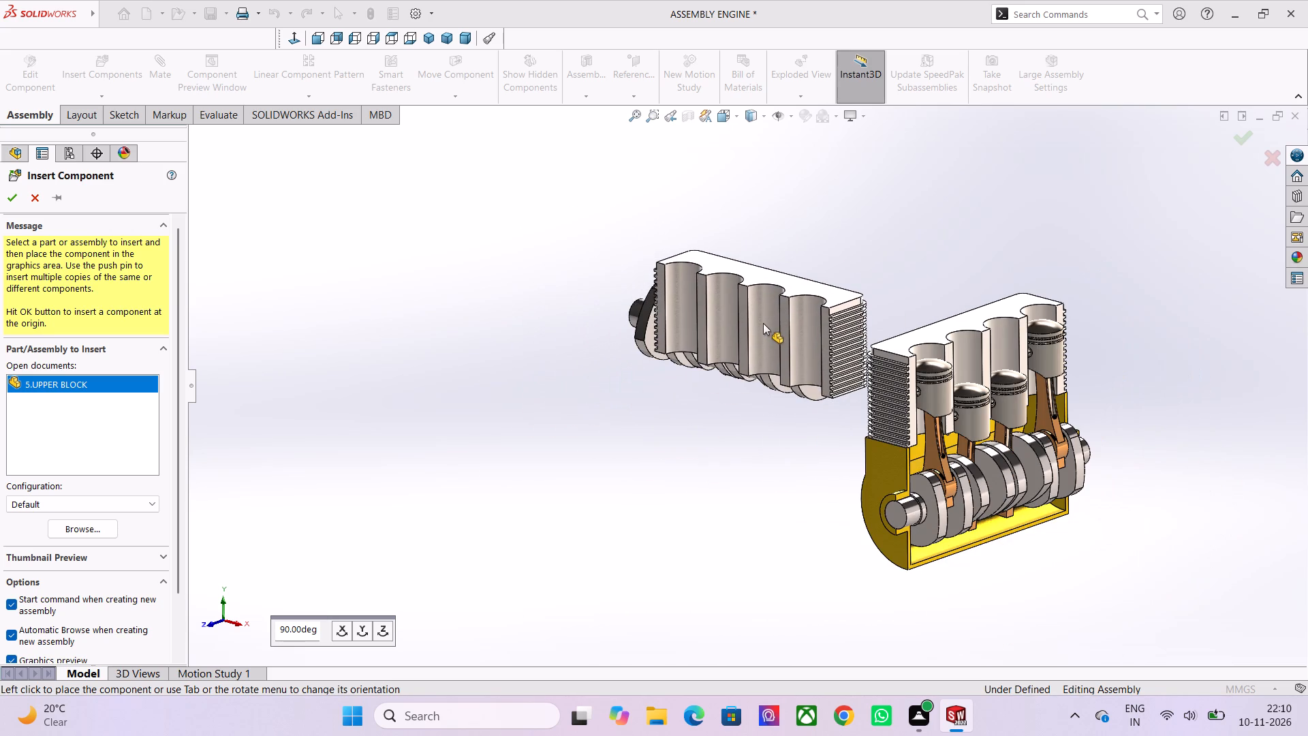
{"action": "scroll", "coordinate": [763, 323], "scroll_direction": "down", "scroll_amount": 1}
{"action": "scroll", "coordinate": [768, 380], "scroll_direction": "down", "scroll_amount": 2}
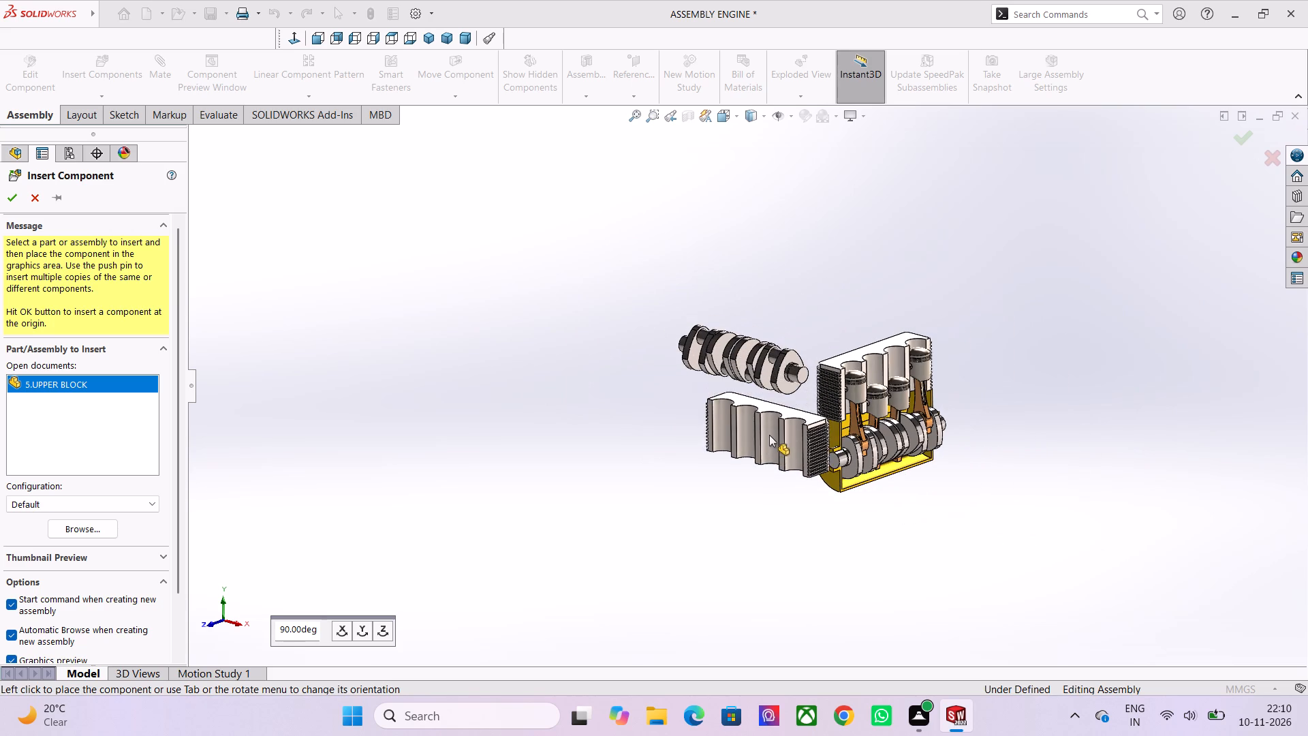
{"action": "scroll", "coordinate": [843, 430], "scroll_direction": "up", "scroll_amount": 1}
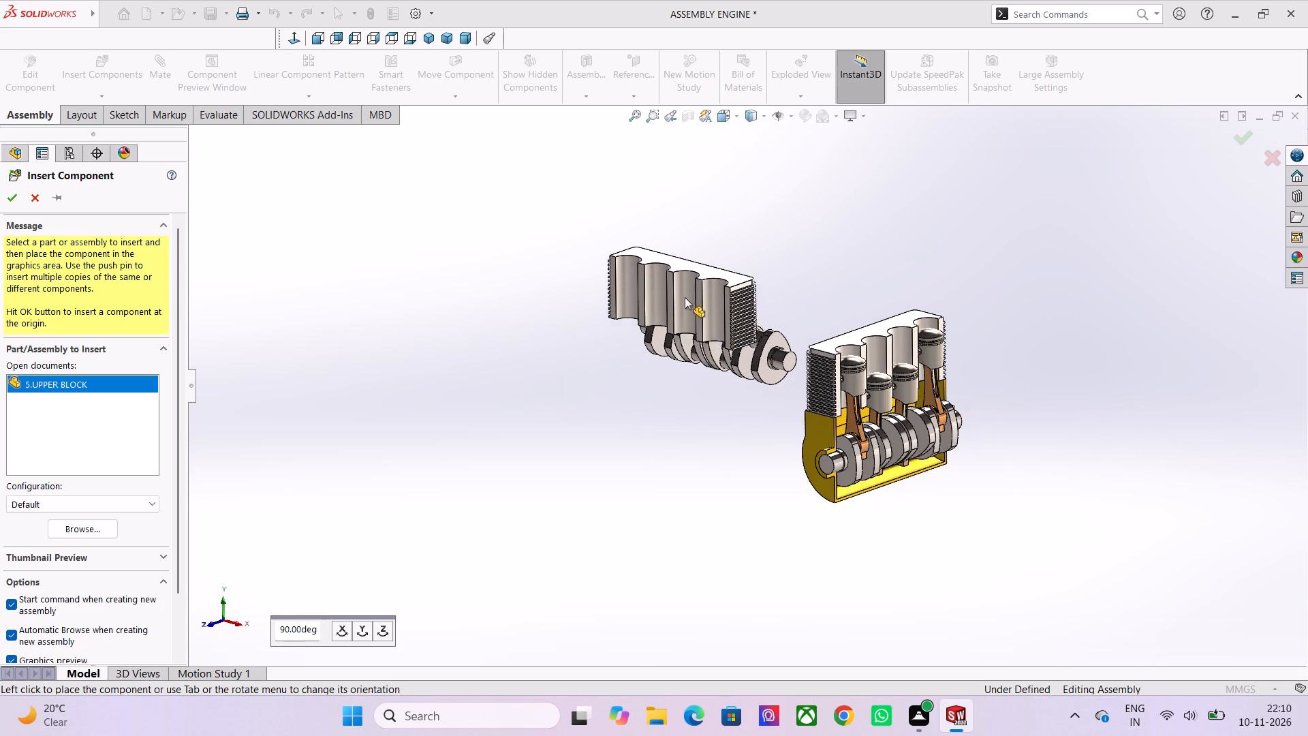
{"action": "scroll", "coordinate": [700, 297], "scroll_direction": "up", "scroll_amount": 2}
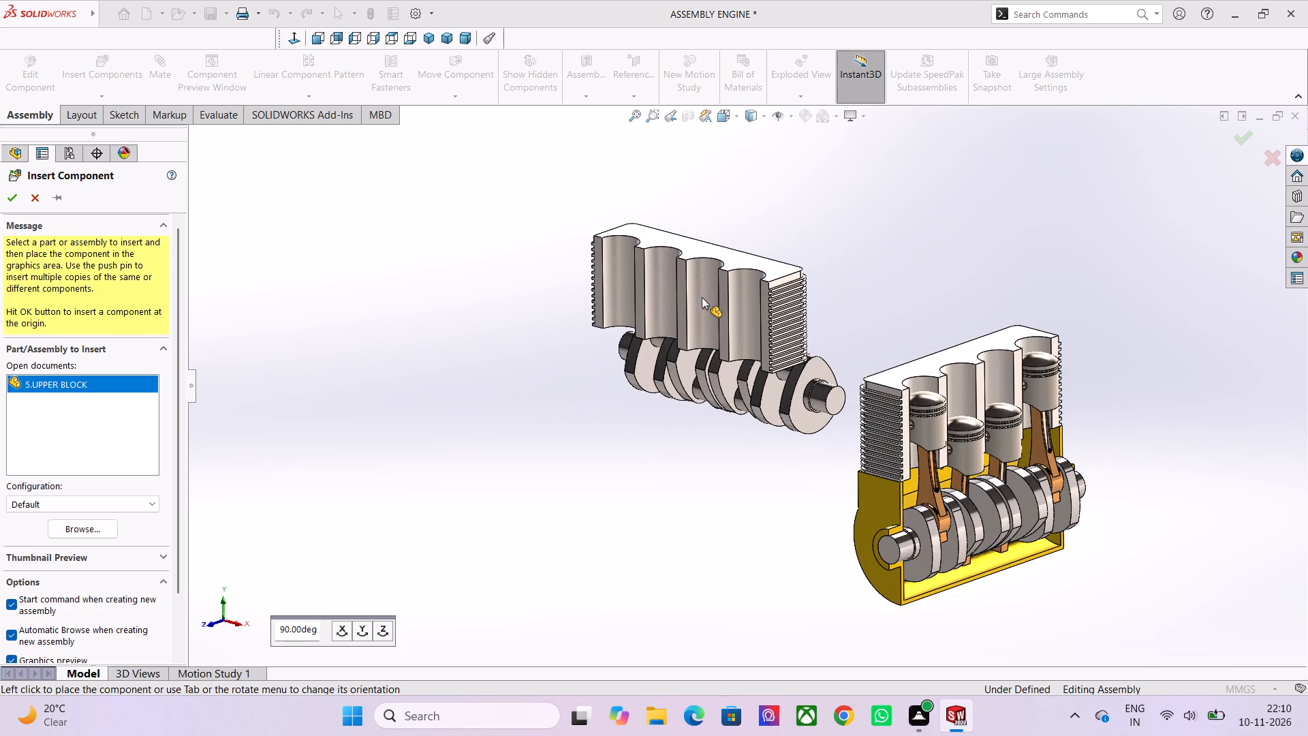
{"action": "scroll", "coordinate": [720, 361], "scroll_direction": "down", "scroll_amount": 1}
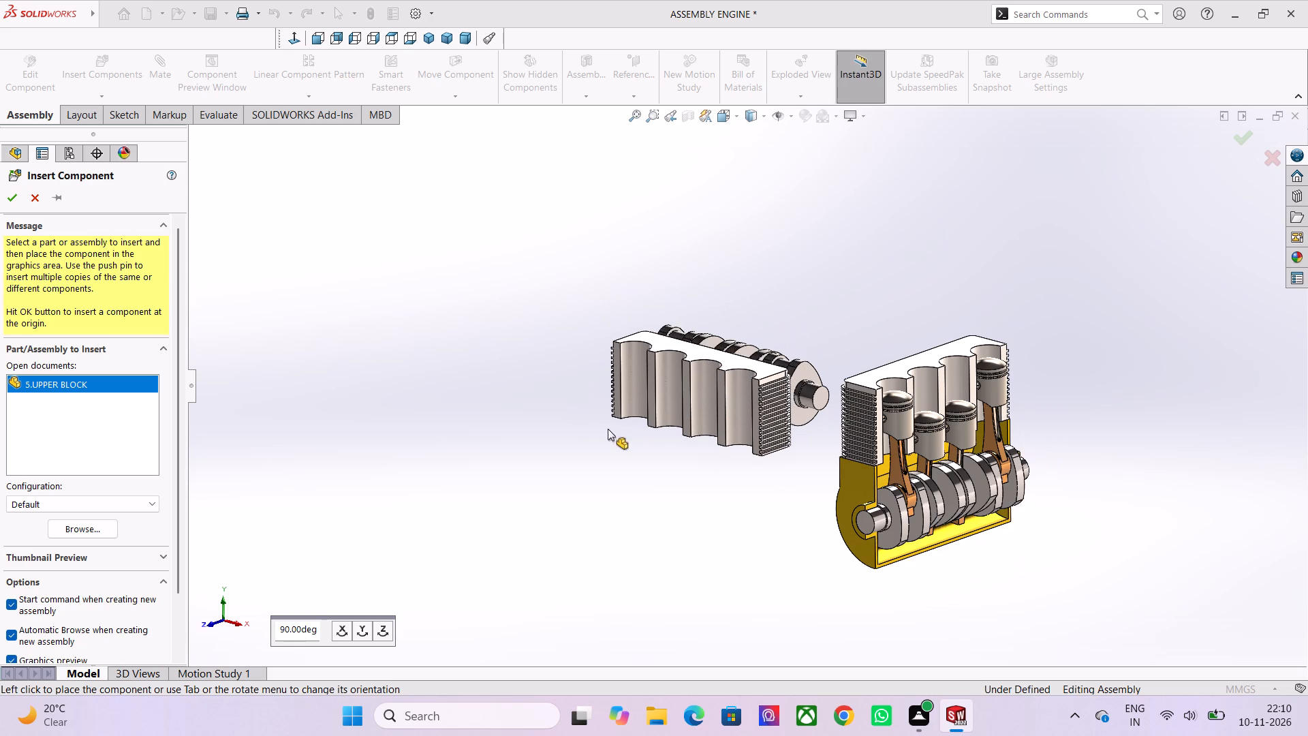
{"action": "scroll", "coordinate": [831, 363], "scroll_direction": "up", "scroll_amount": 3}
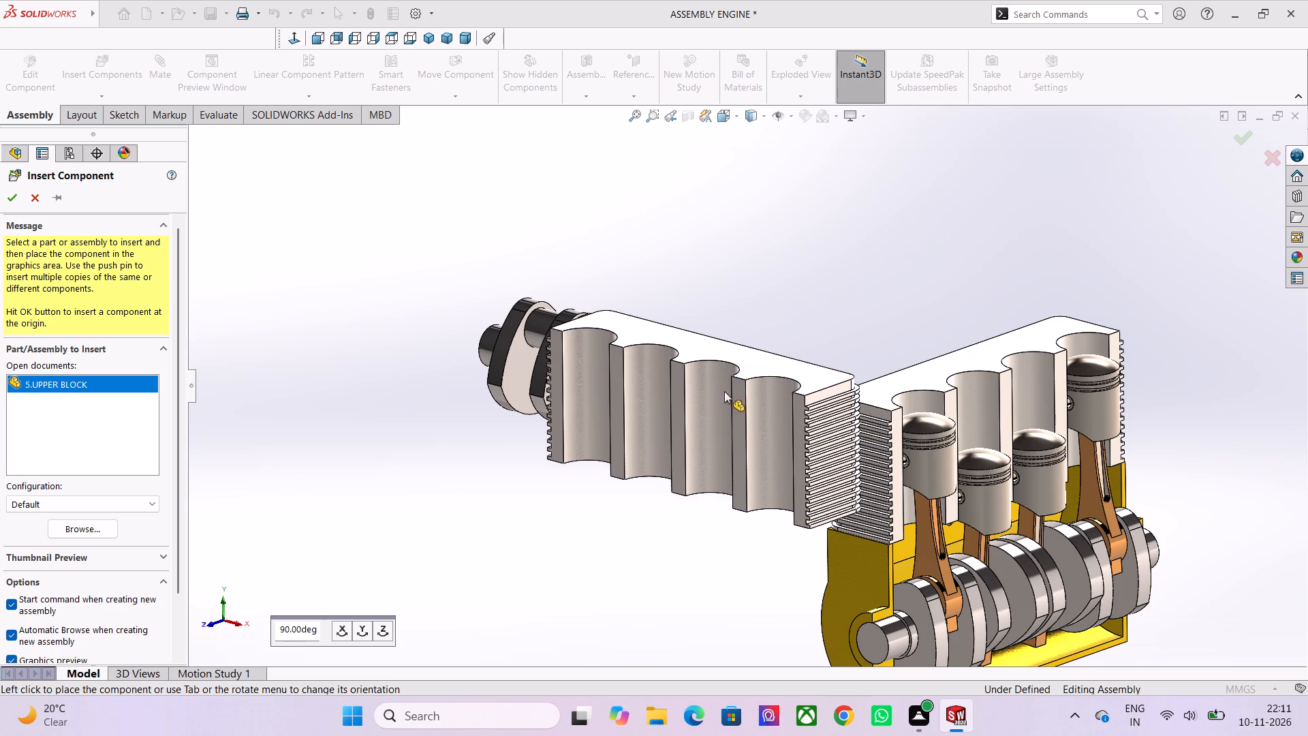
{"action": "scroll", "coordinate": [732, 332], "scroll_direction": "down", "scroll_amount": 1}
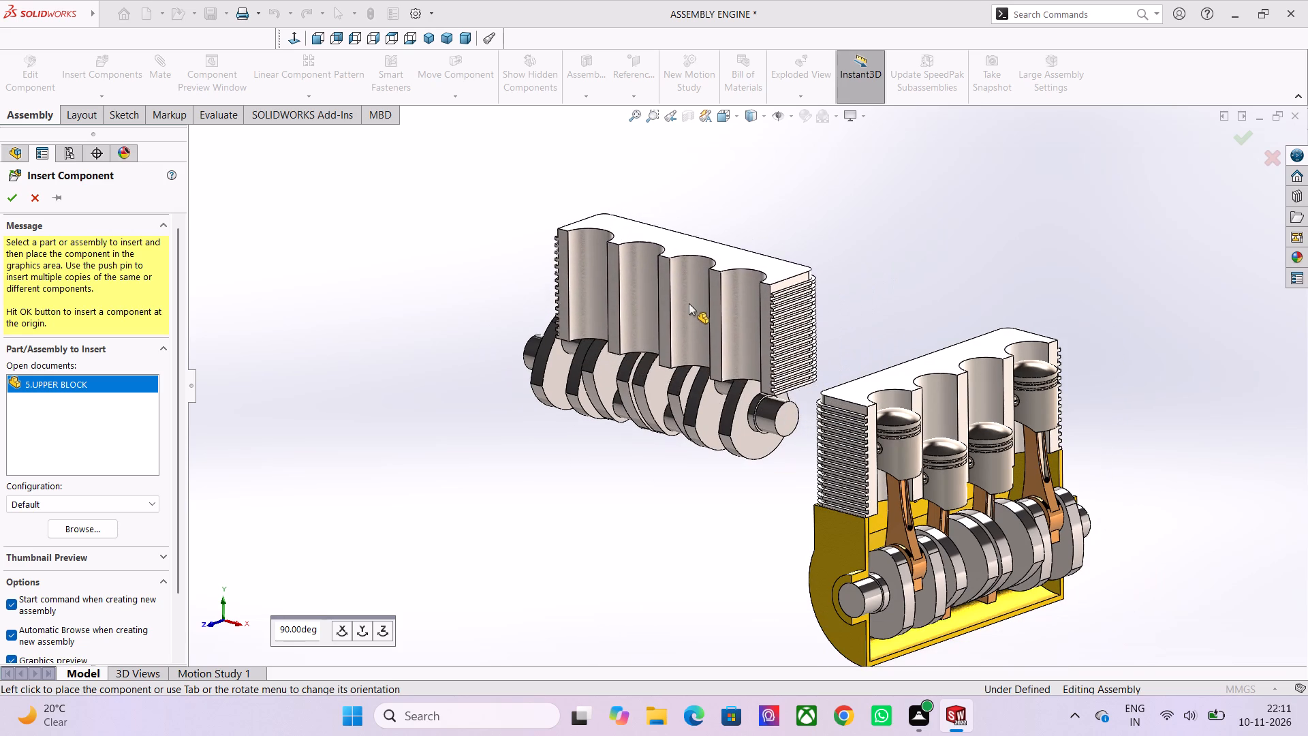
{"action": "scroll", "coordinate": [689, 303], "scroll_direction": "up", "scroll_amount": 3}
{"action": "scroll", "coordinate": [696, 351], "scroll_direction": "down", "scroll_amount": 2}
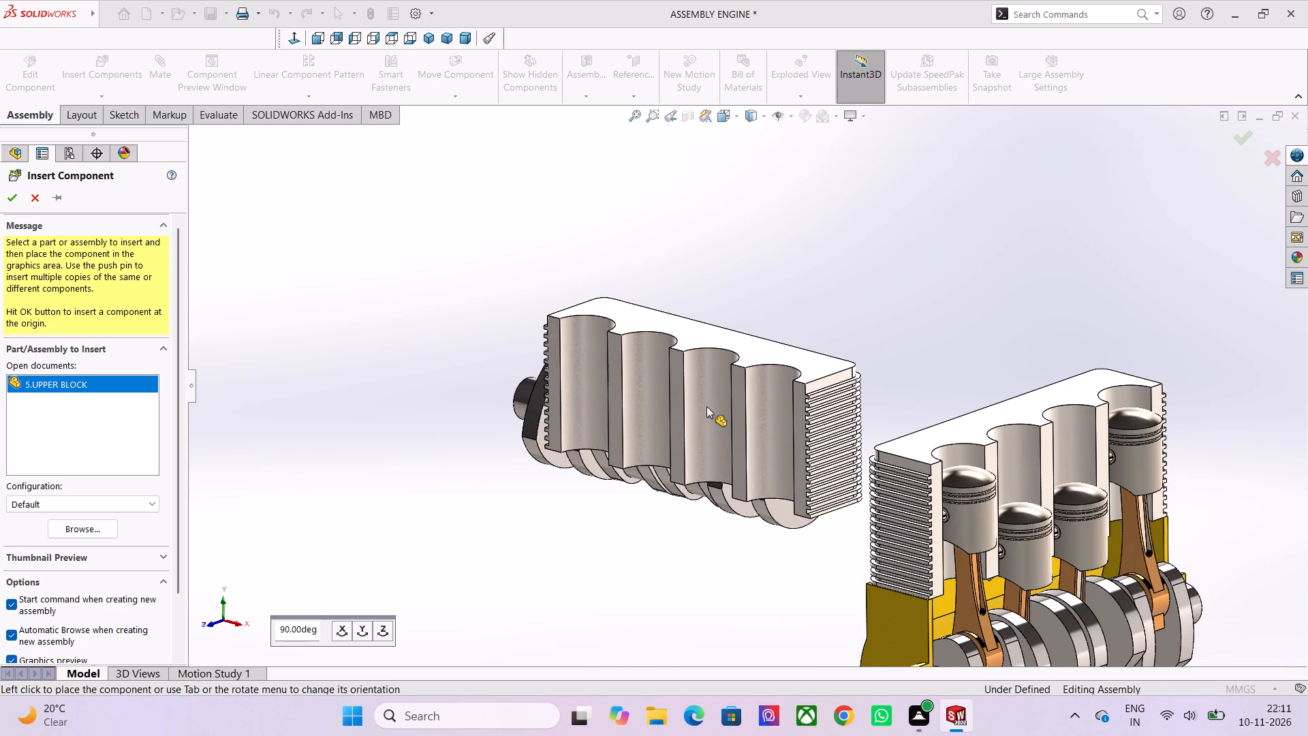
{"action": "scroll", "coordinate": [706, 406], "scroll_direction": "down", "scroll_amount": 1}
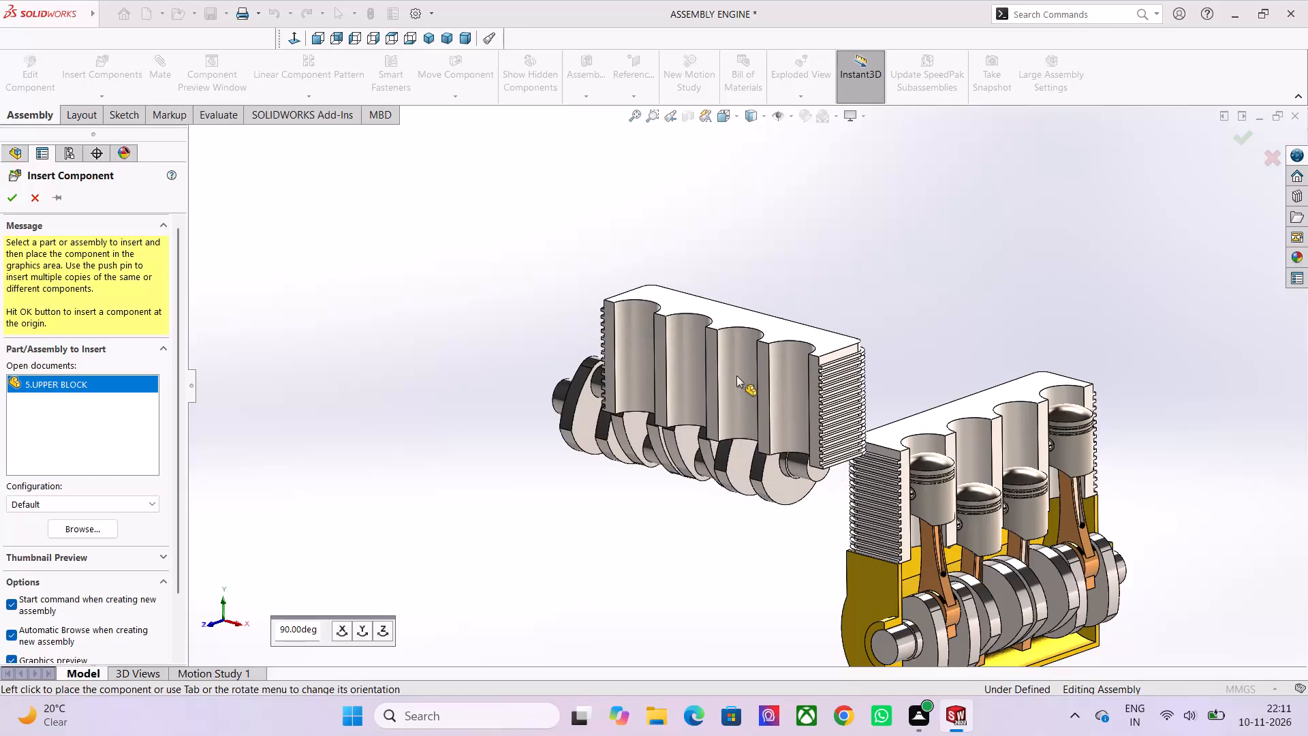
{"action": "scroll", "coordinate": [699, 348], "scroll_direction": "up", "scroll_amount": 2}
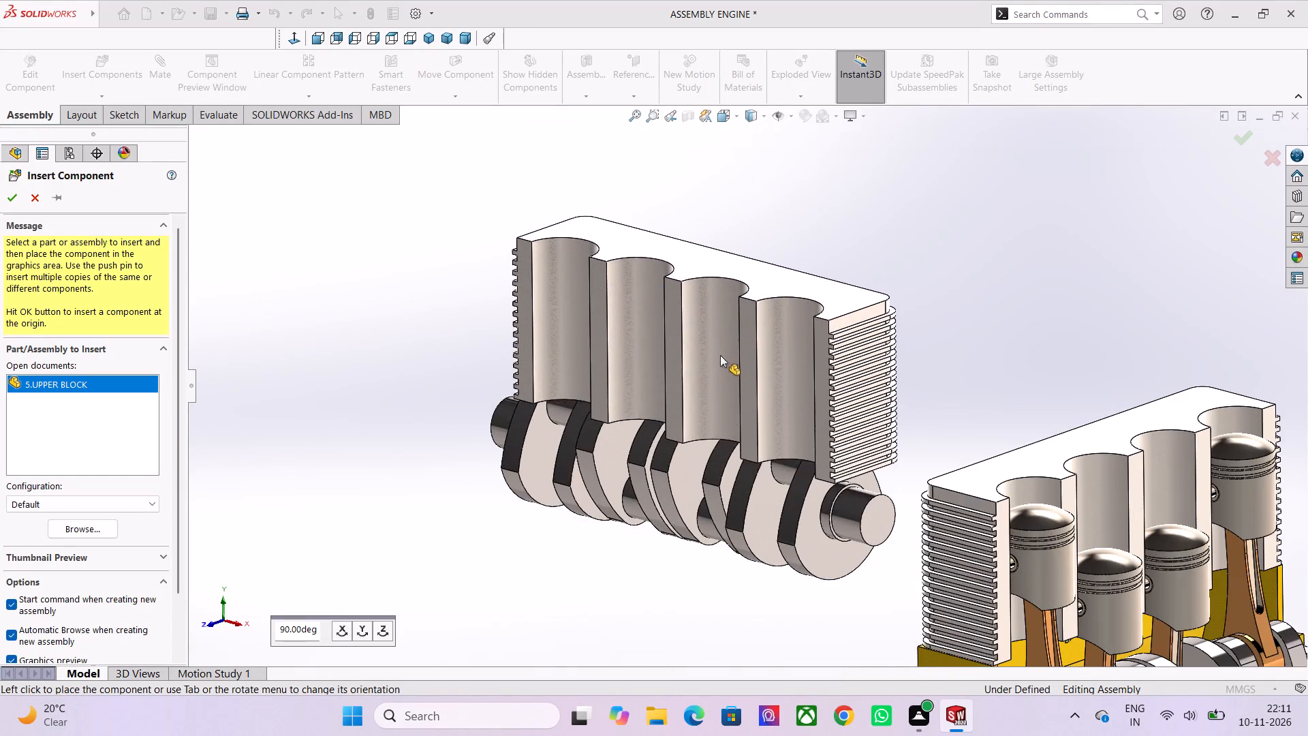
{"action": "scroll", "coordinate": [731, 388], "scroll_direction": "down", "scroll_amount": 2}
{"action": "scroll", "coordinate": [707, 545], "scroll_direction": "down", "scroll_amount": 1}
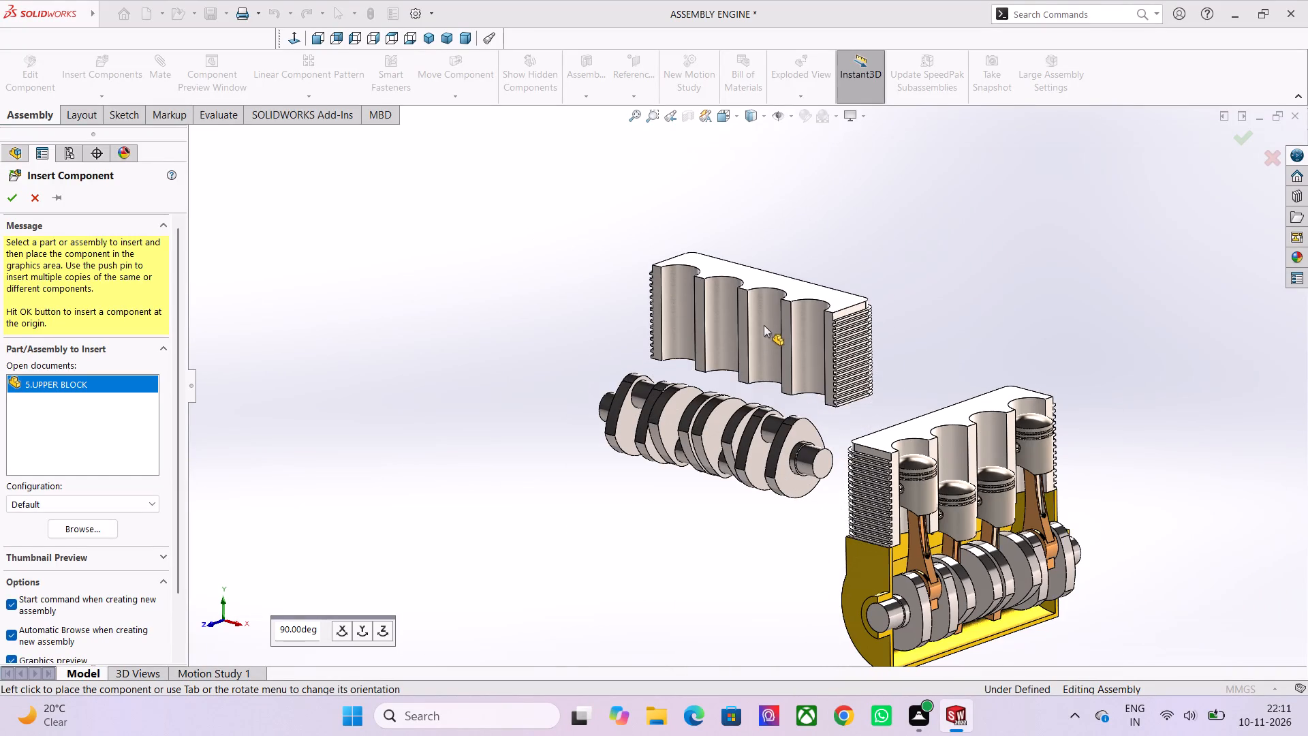
Place the second upper block in the empty space above the loose second crankshaft, clear of the existing engine.
{"action": "scroll", "coordinate": [764, 324], "scroll_direction": "up", "scroll_amount": 1}
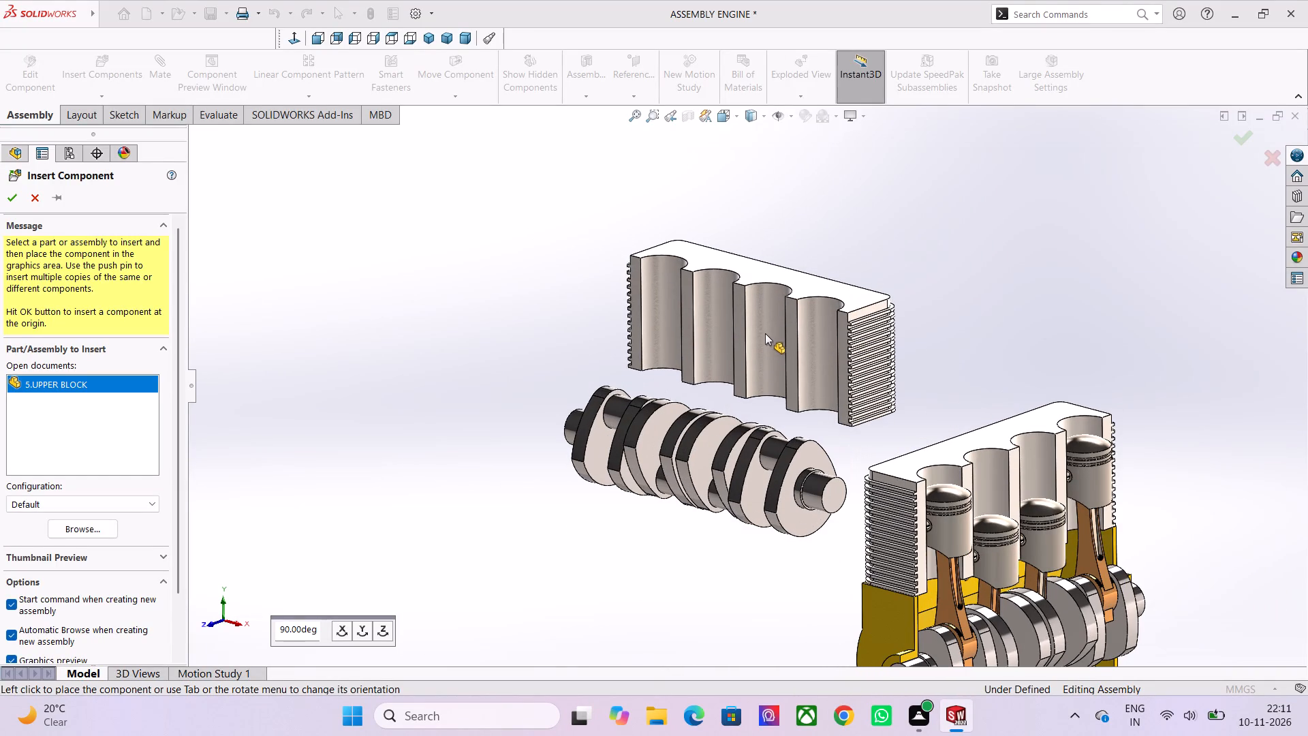
{"action": "scroll", "coordinate": [772, 358], "scroll_direction": "up", "scroll_amount": 2}
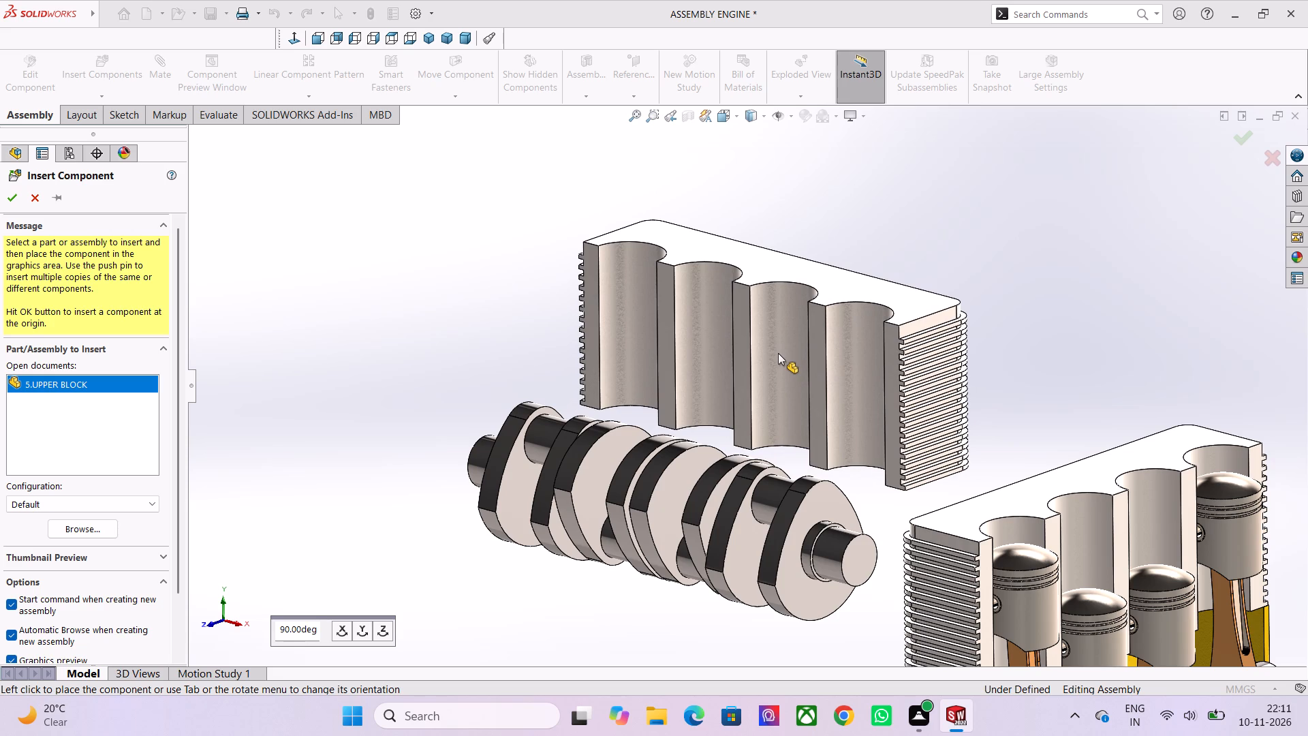
{"action": "scroll", "coordinate": [760, 495], "scroll_direction": "down", "scroll_amount": 2}
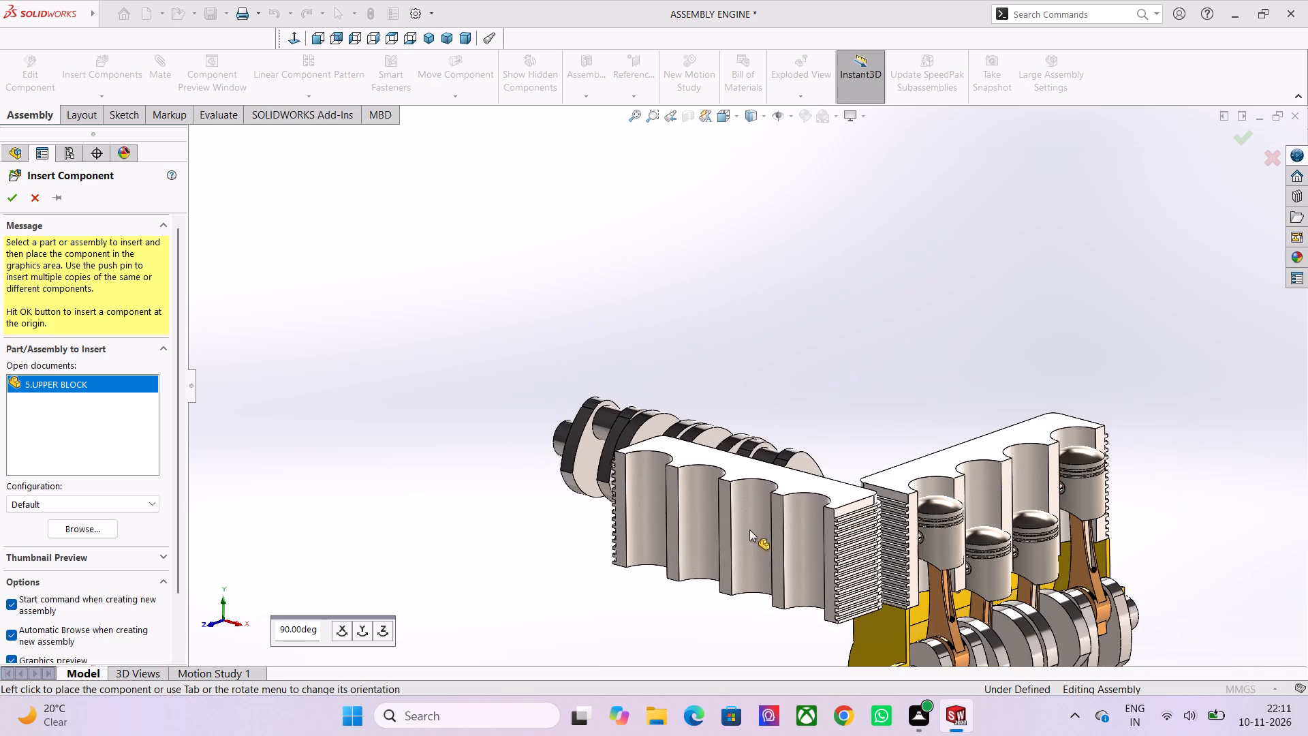
{"action": "scroll", "coordinate": [689, 583], "scroll_direction": "down", "scroll_amount": 2}
{"action": "scroll", "coordinate": [991, 487], "scroll_direction": "down", "scroll_amount": 3}
{"action": "scroll", "coordinate": [856, 385], "scroll_direction": "up", "scroll_amount": 3}
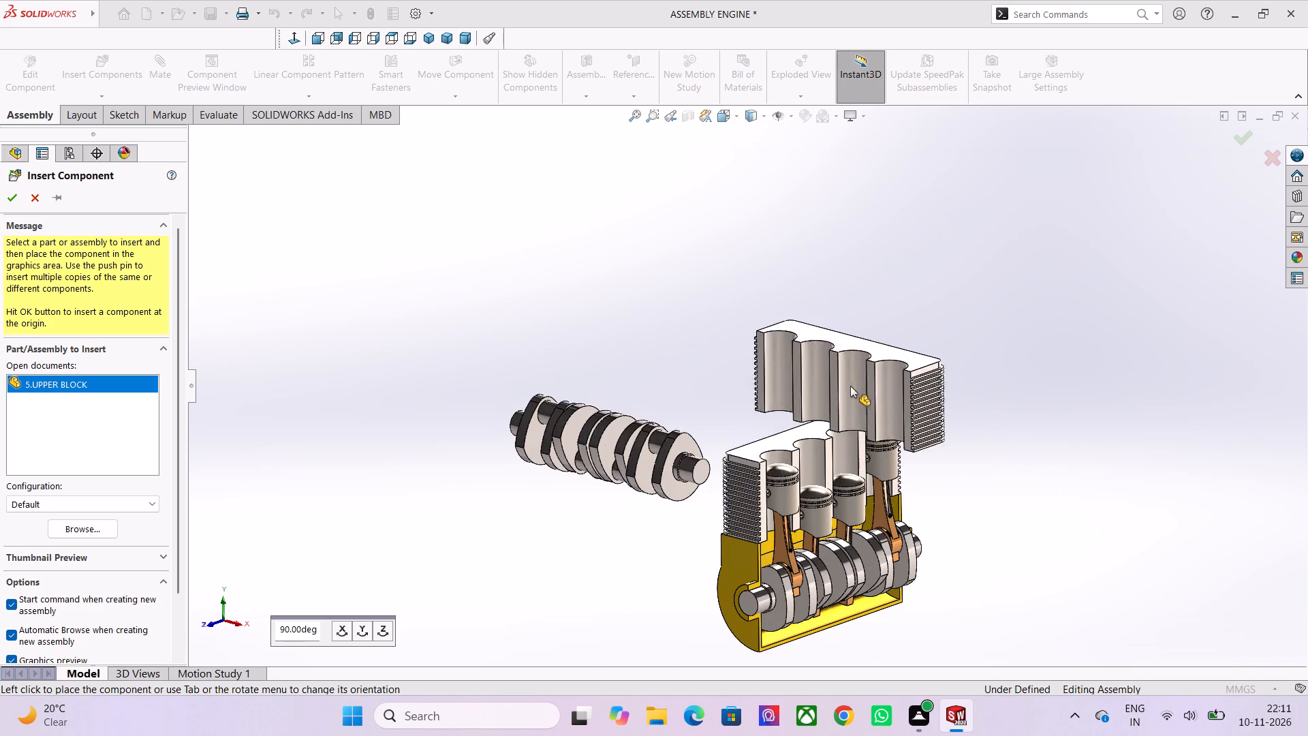
{"action": "scroll", "coordinate": [634, 463], "scroll_direction": "up", "scroll_amount": 4}
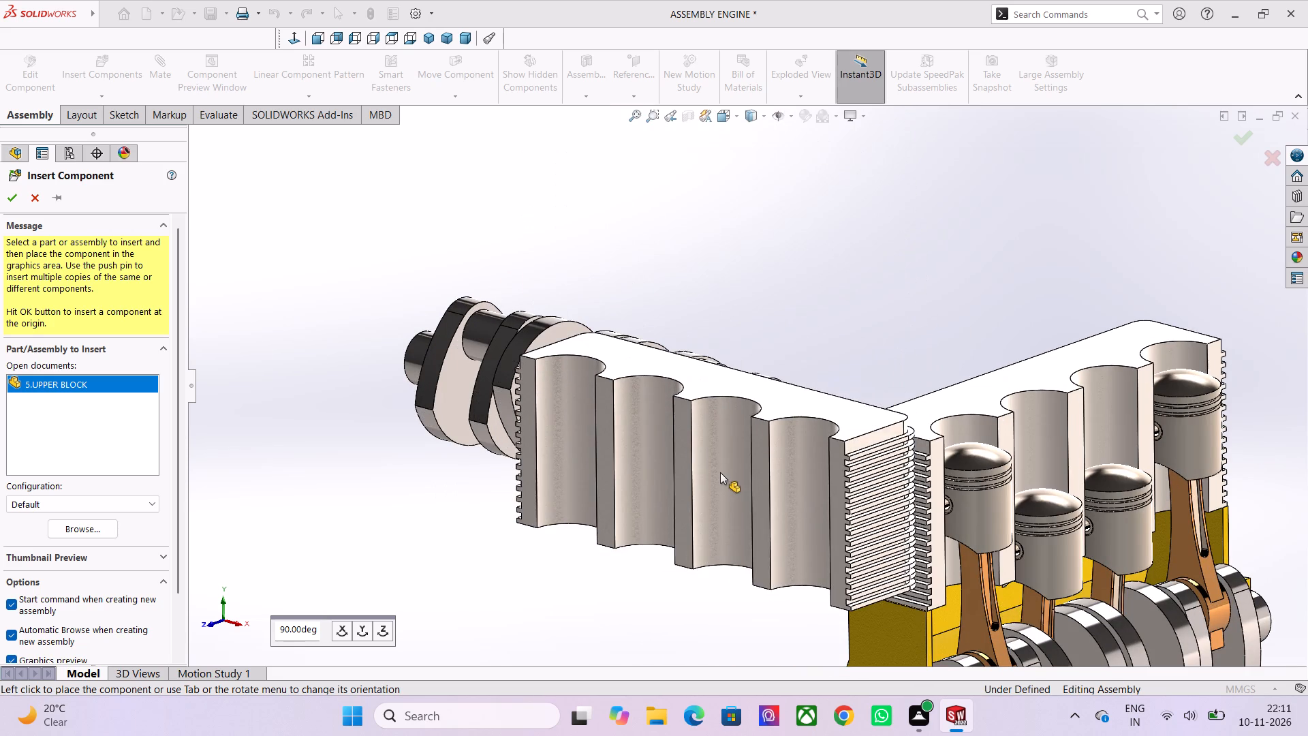
{"action": "scroll", "coordinate": [720, 472], "scroll_direction": "down", "scroll_amount": 1}
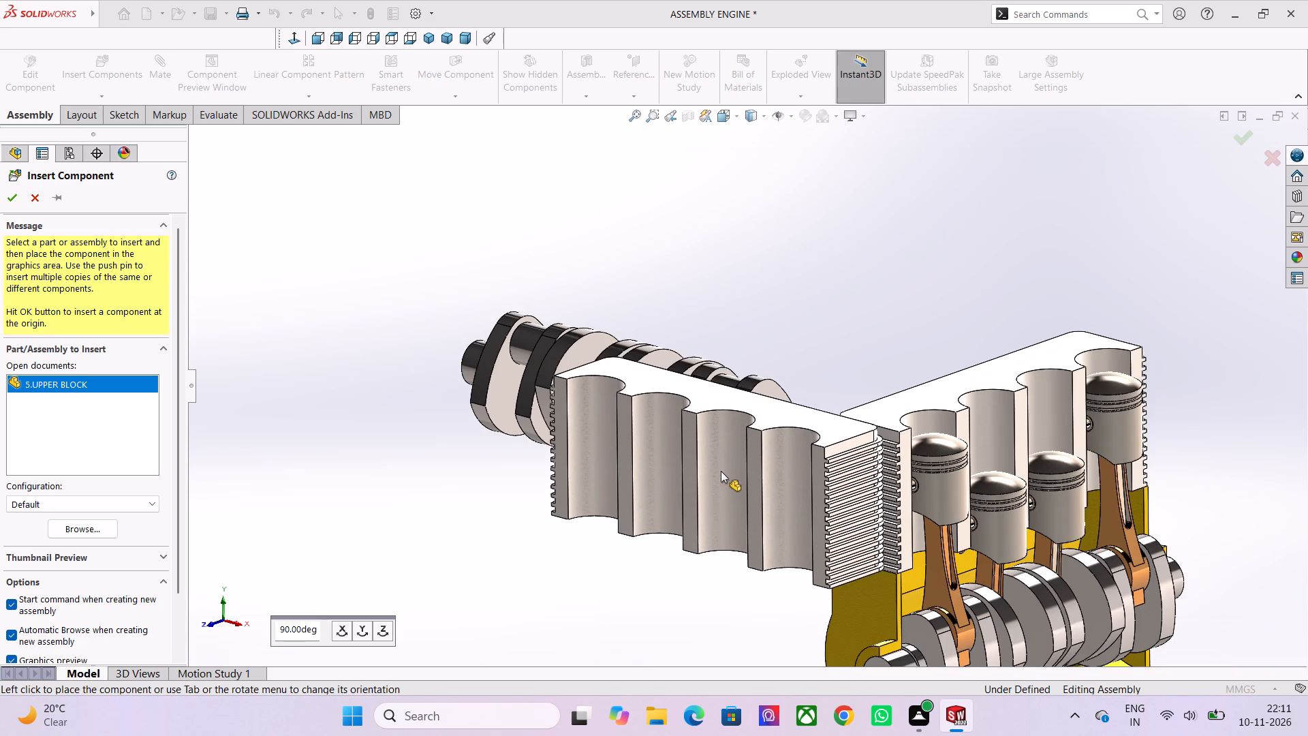
{"action": "scroll", "coordinate": [721, 471], "scroll_direction": "down", "scroll_amount": 2}
{"action": "scroll", "coordinate": [633, 438], "scroll_direction": "down", "scroll_amount": 1}
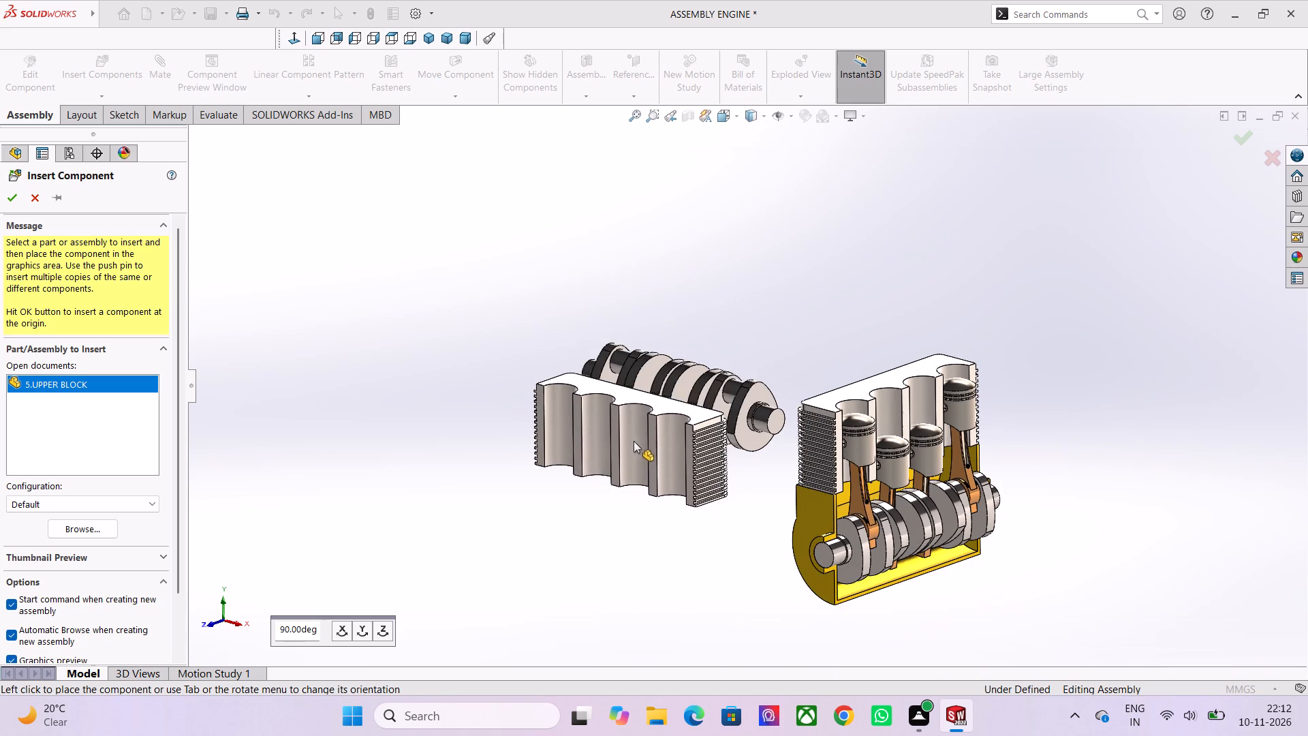
{"action": "scroll", "coordinate": [689, 361], "scroll_direction": "up", "scroll_amount": 3}
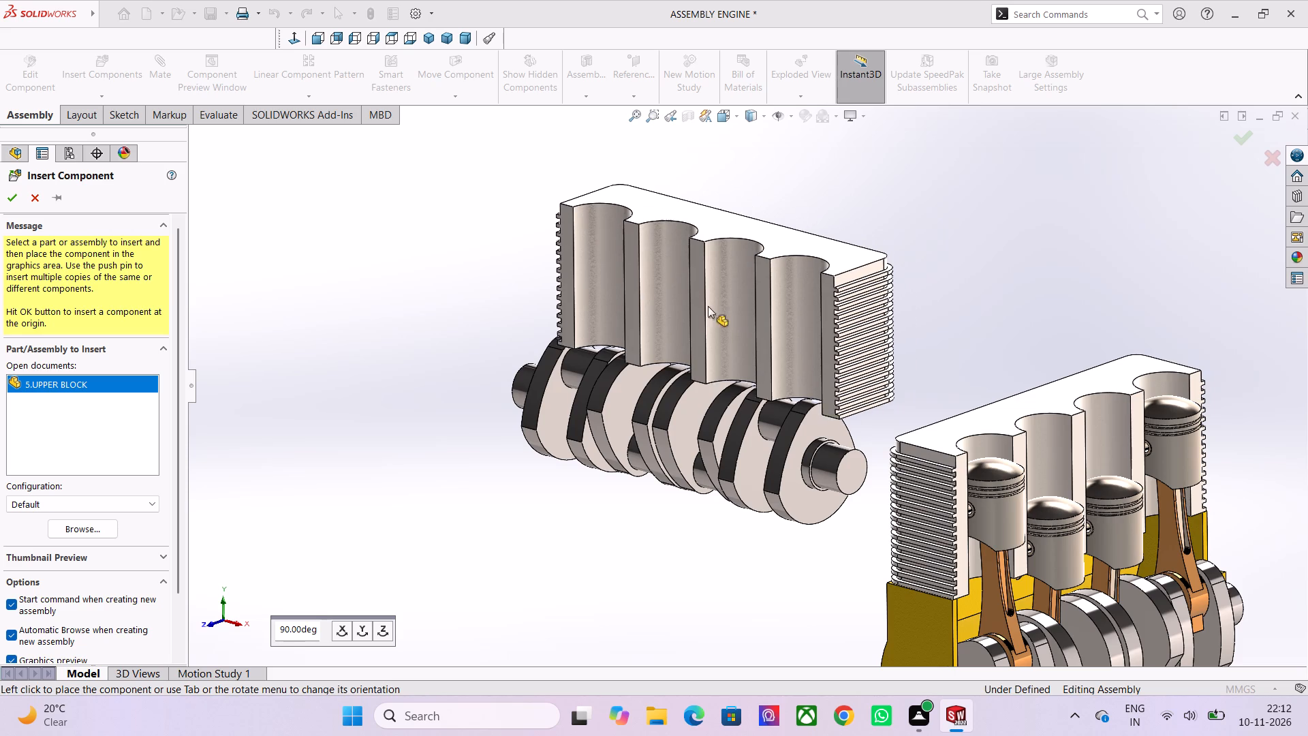
{"action": "scroll", "coordinate": [776, 402], "scroll_direction": "down", "scroll_amount": 1}
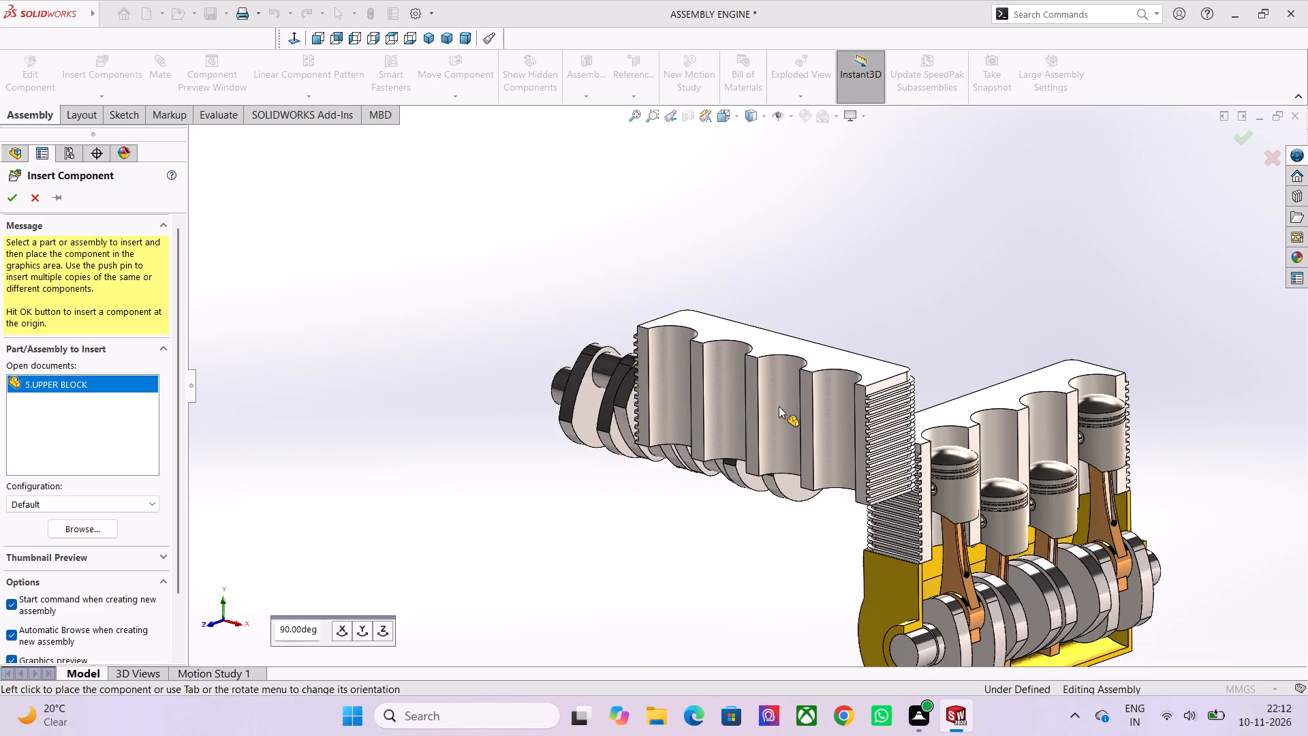
{"action": "scroll", "coordinate": [779, 406], "scroll_direction": "down", "scroll_amount": 3}
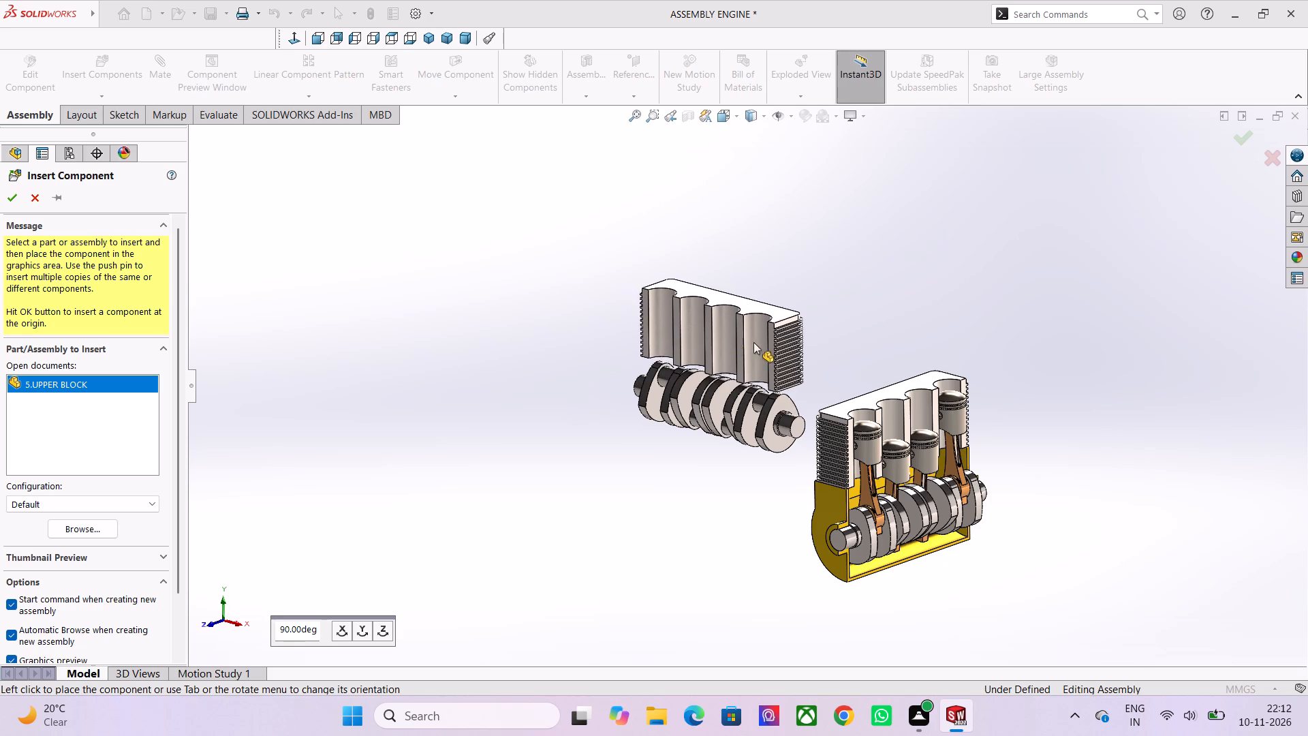
{"action": "scroll", "coordinate": [760, 343], "scroll_direction": "up", "scroll_amount": 4}
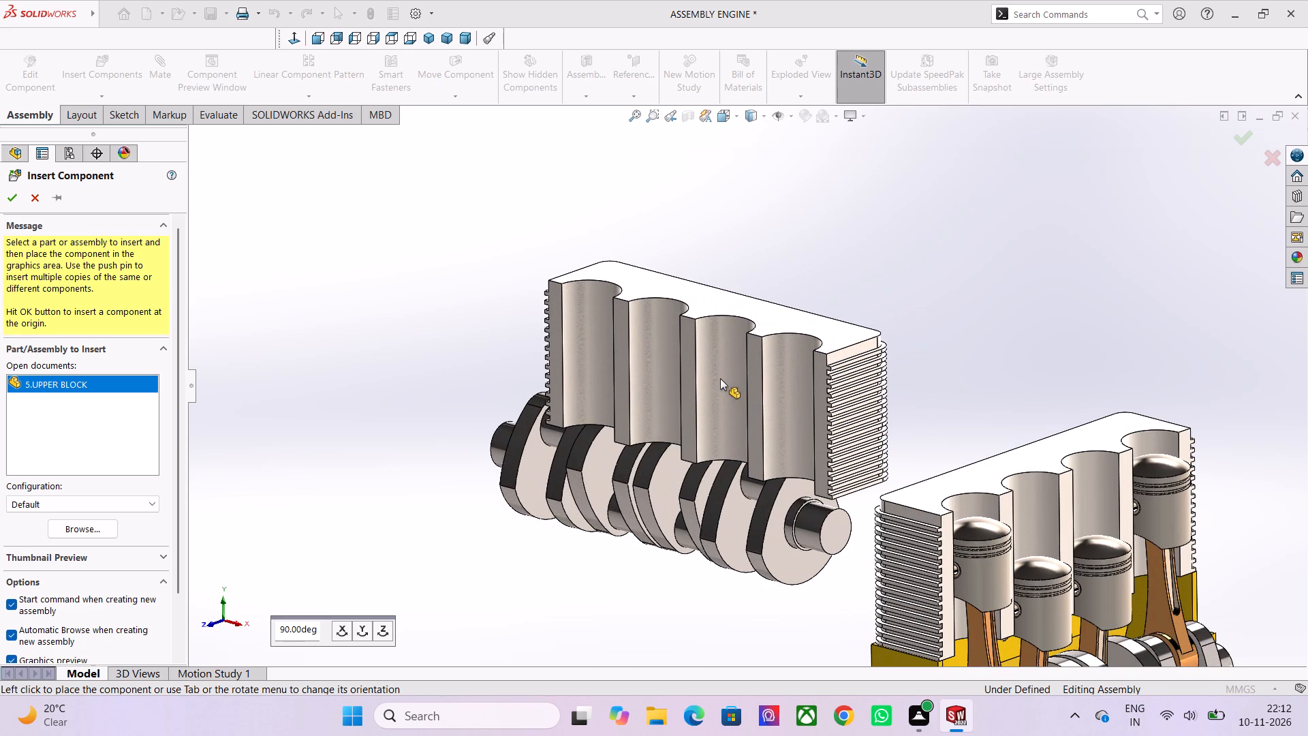
{"action": "scroll", "coordinate": [728, 401], "scroll_direction": "down", "scroll_amount": 1}
{"action": "scroll", "coordinate": [642, 398], "scroll_direction": "down", "scroll_amount": 1}
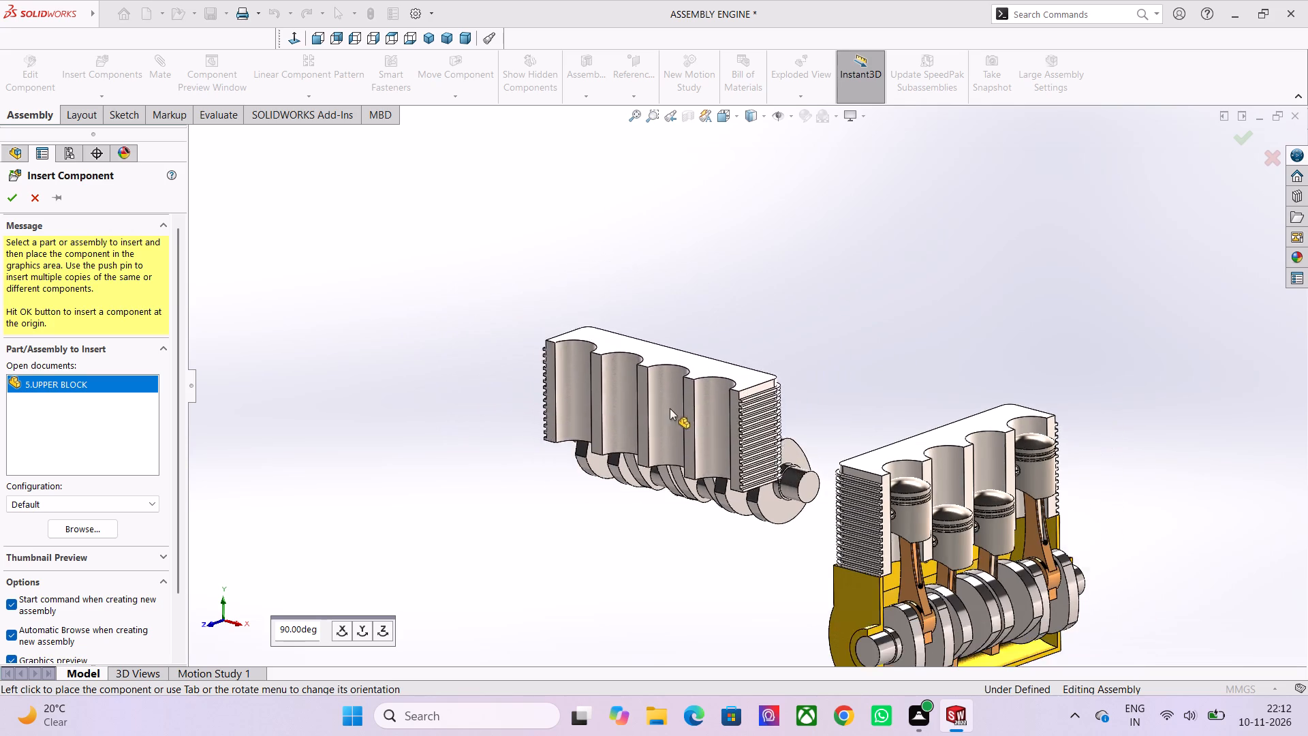
{"action": "scroll", "coordinate": [670, 408], "scroll_direction": "down", "scroll_amount": 1}
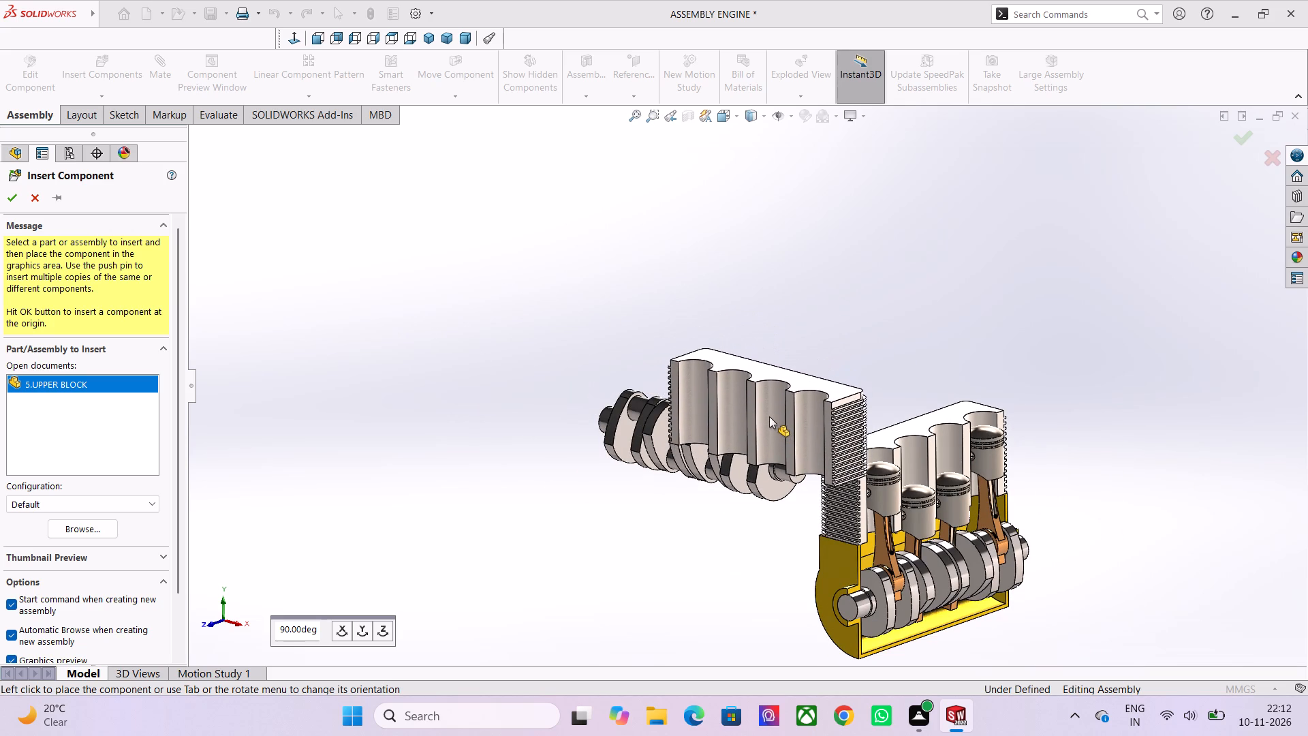
{"action": "scroll", "coordinate": [810, 482], "scroll_direction": "up", "scroll_amount": 1}
{"action": "scroll", "coordinate": [687, 335], "scroll_direction": "up", "scroll_amount": 2}
{"action": "scroll", "coordinate": [726, 436], "scroll_direction": "down", "scroll_amount": 2}
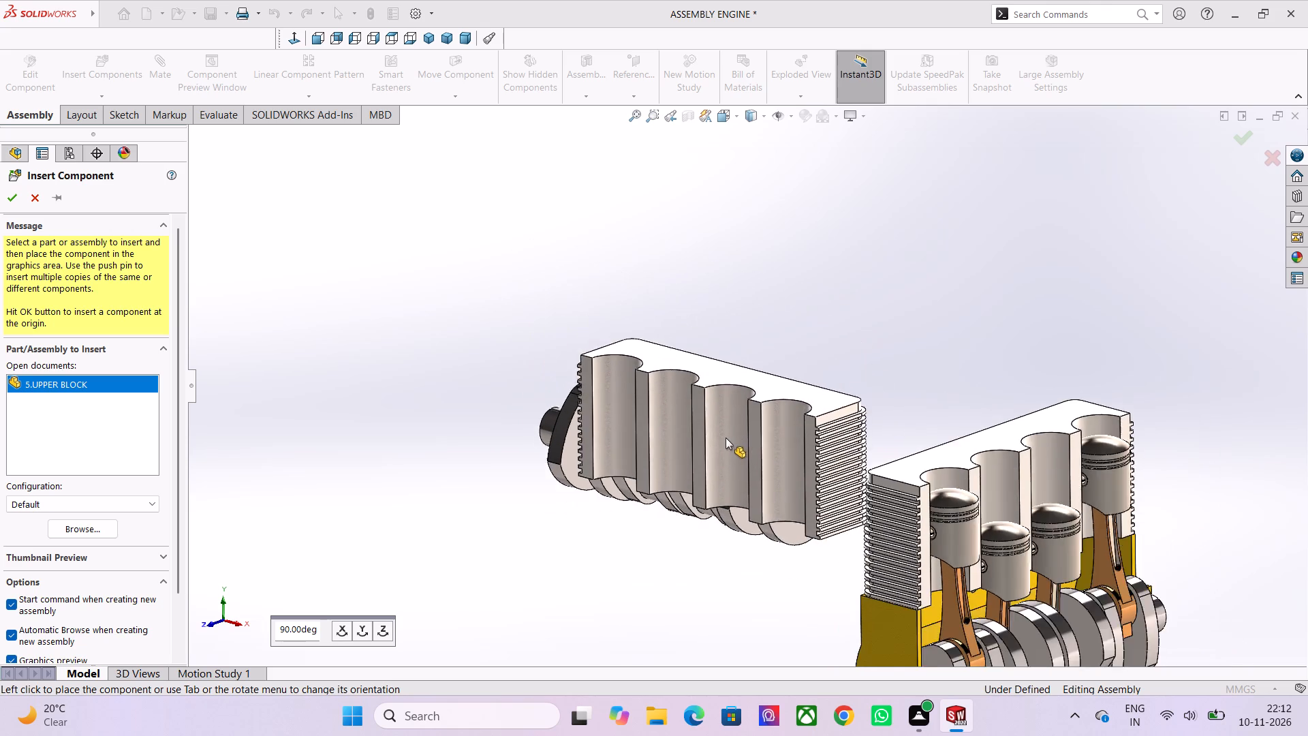
{"action": "scroll", "coordinate": [726, 438], "scroll_direction": "down", "scroll_amount": 5}
{"action": "scroll", "coordinate": [727, 384], "scroll_direction": "up", "scroll_amount": 4}
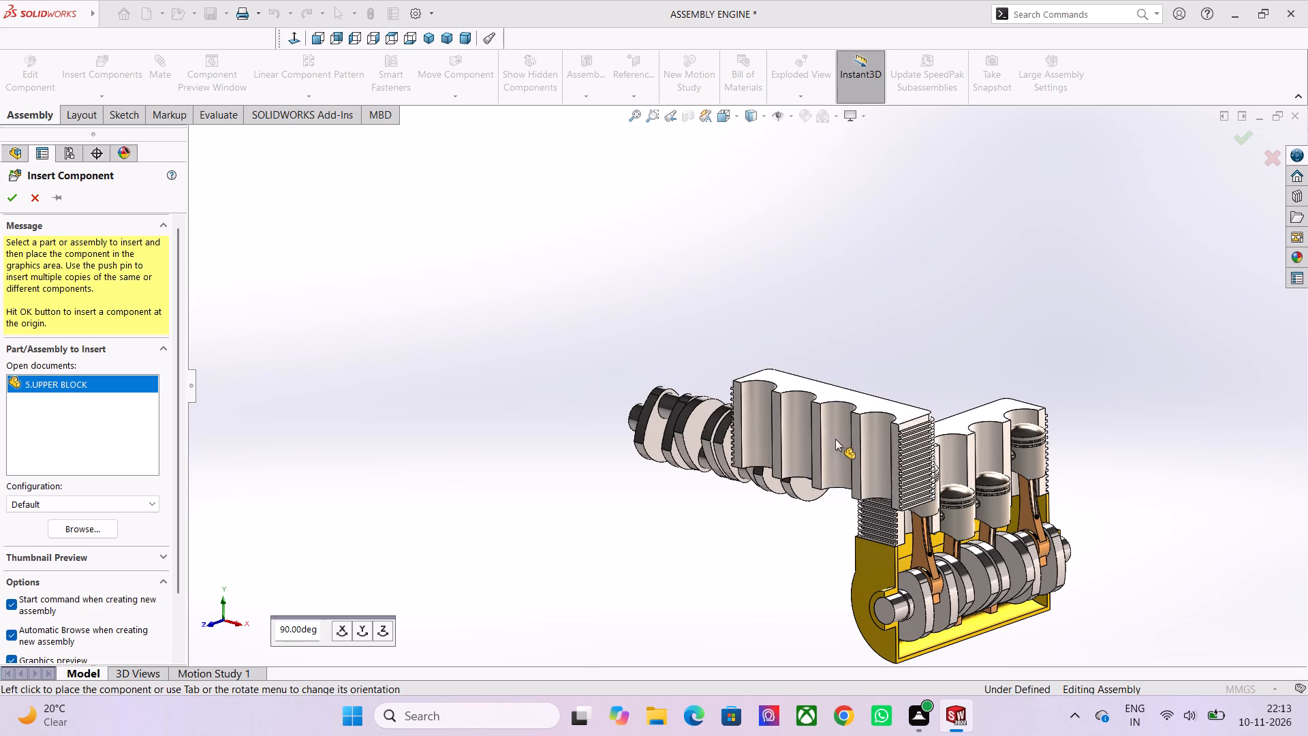
{"action": "scroll", "coordinate": [818, 433], "scroll_direction": "up", "scroll_amount": 2}
{"action": "scroll", "coordinate": [748, 385], "scroll_direction": "down", "scroll_amount": 1}
{"action": "scroll", "coordinate": [777, 359], "scroll_direction": "up", "scroll_amount": 4}
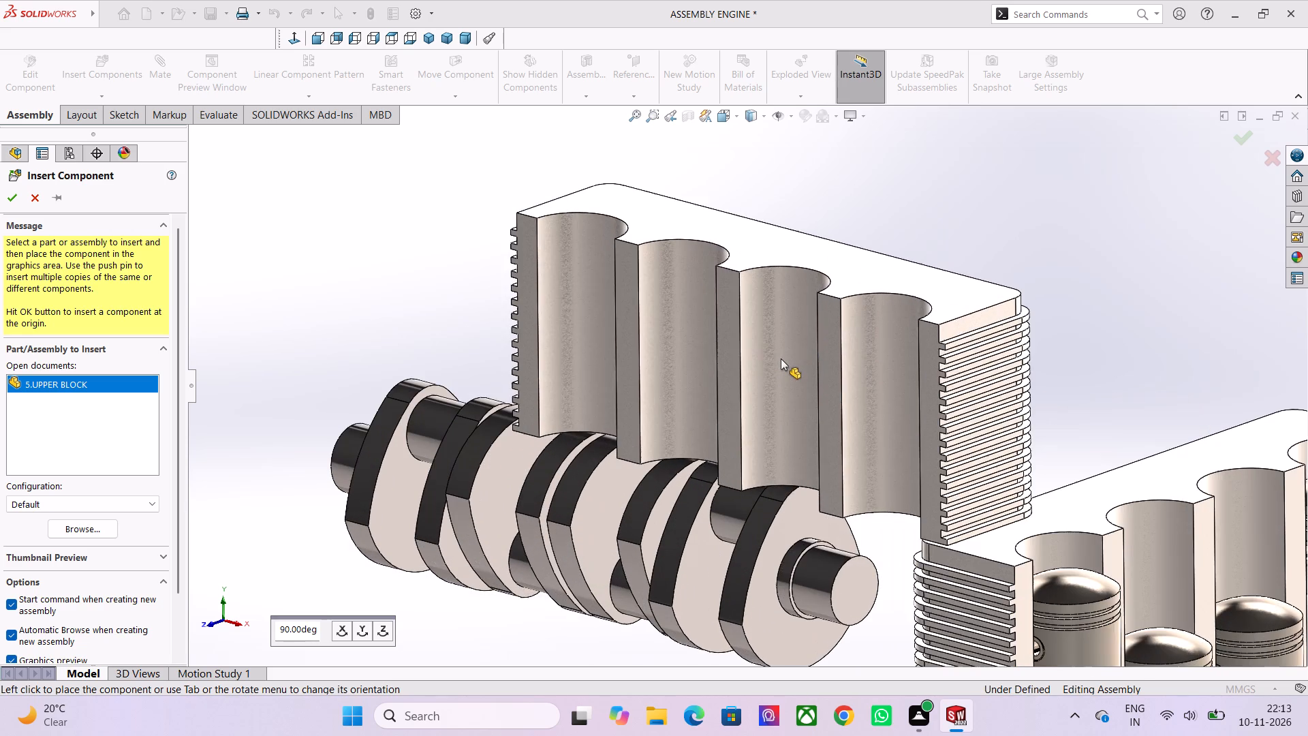
{"action": "scroll", "coordinate": [779, 362], "scroll_direction": "down", "scroll_amount": 5}
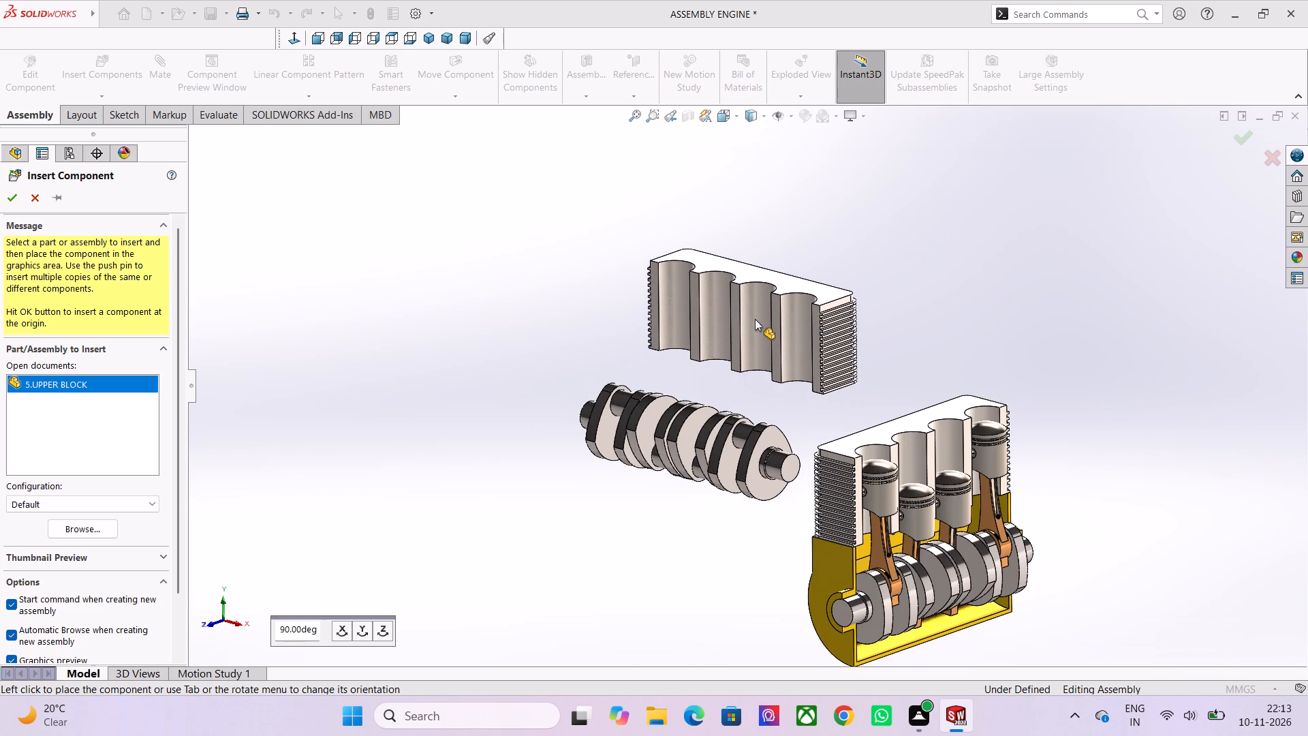
{"action": "left_click", "coordinate": [756, 319]}
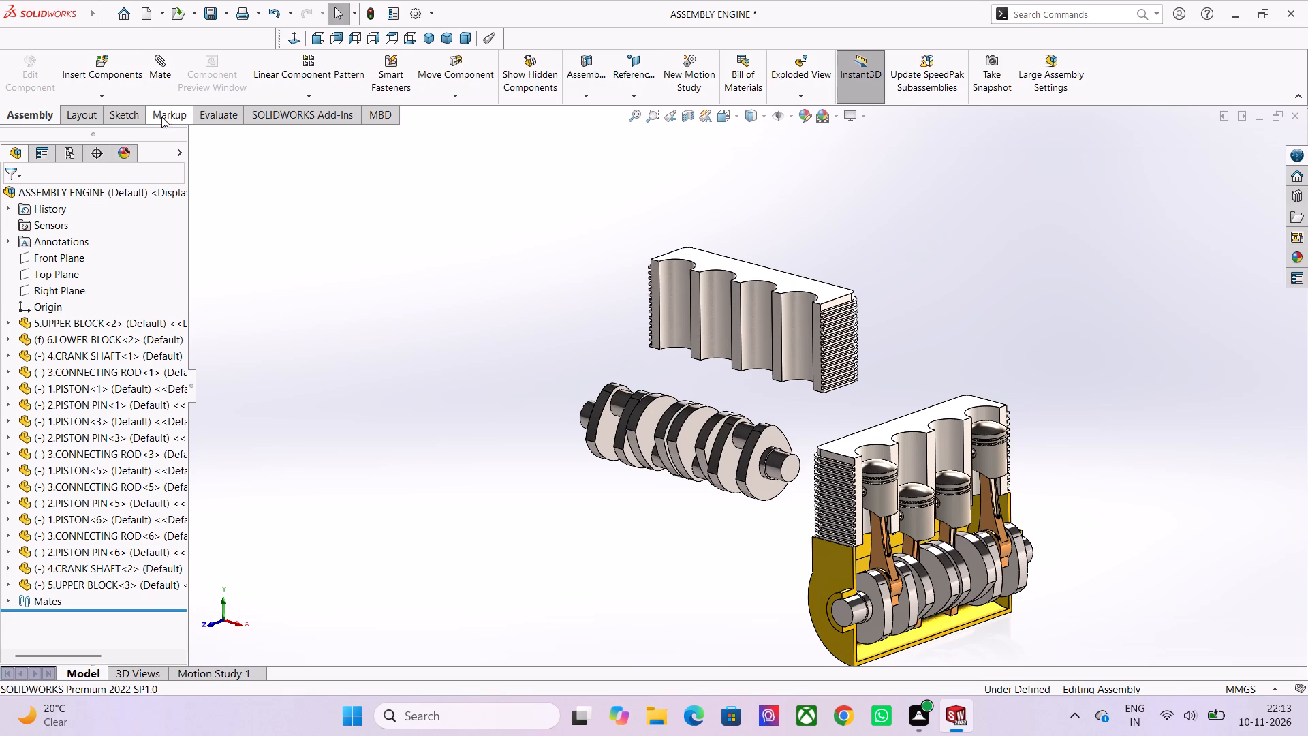
Insert another copy of the 6.LOWER BLOCK part from the ENGINE folder near the loose crankshaft and upper block.
{"action": "left_click", "coordinate": [109, 74]}
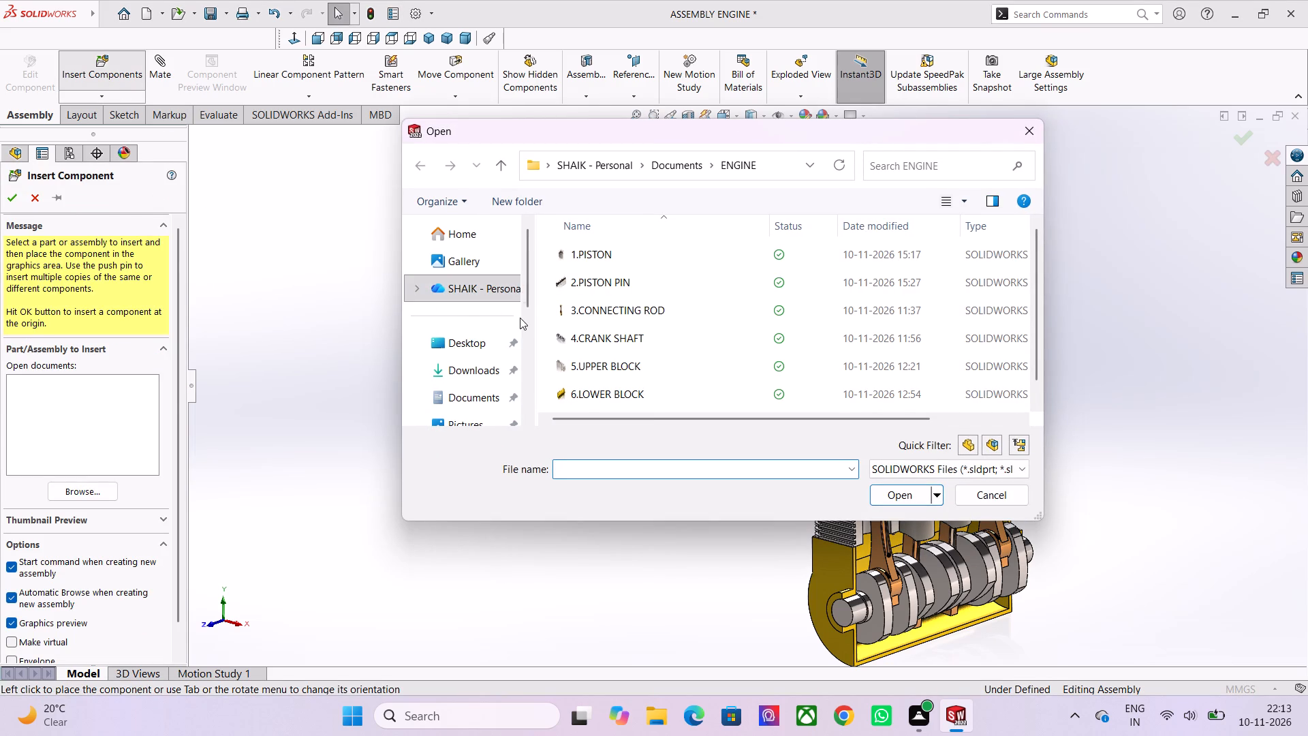
{"action": "double_click", "coordinate": [589, 390]}
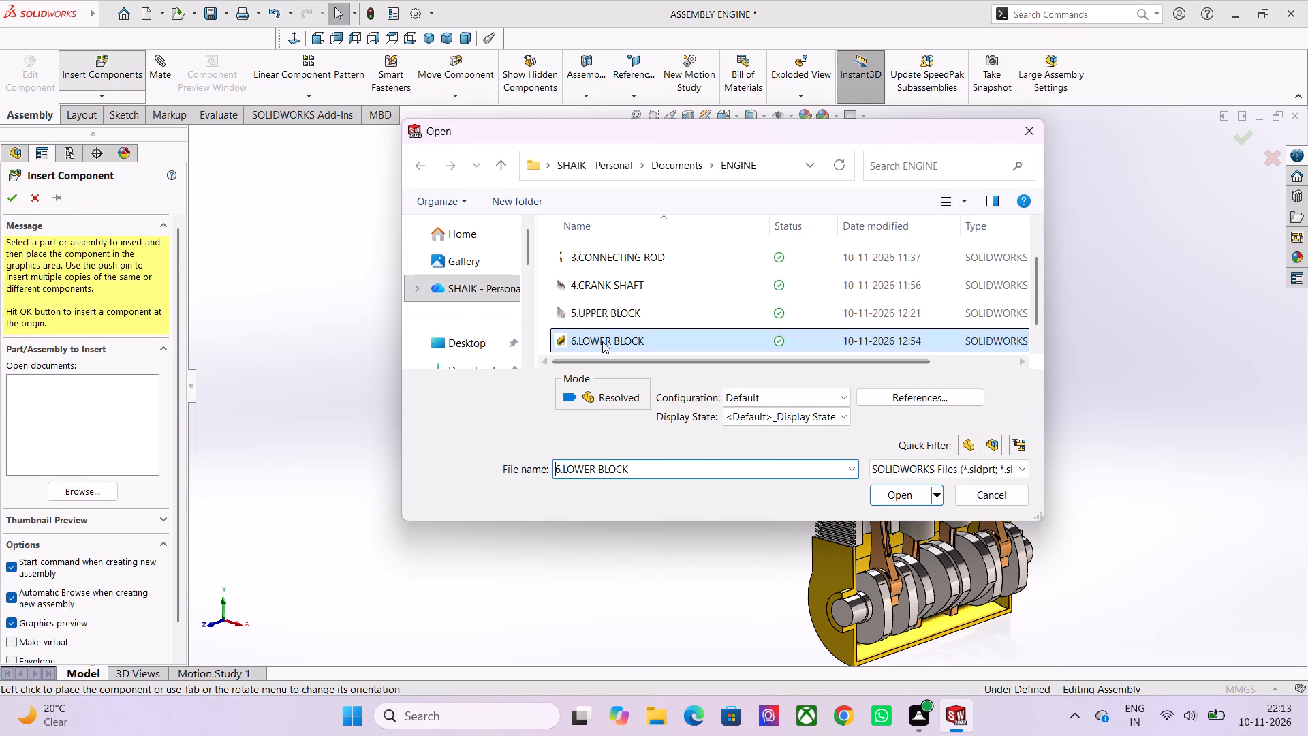
{"action": "left_click", "coordinate": [604, 327]}
{"action": "left_click", "coordinate": [605, 320]}
{"action": "double_click", "coordinate": [612, 341]}
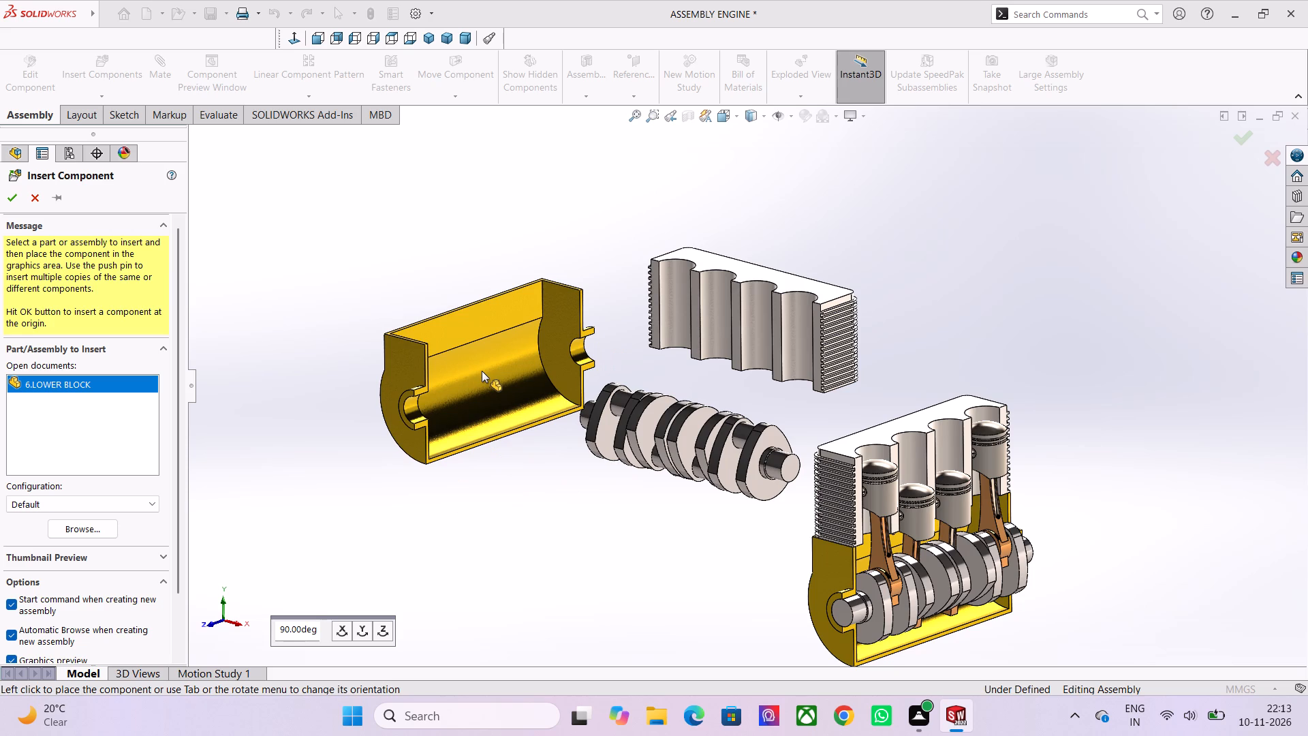
{"action": "scroll", "coordinate": [681, 398], "scroll_direction": "up", "scroll_amount": 2}
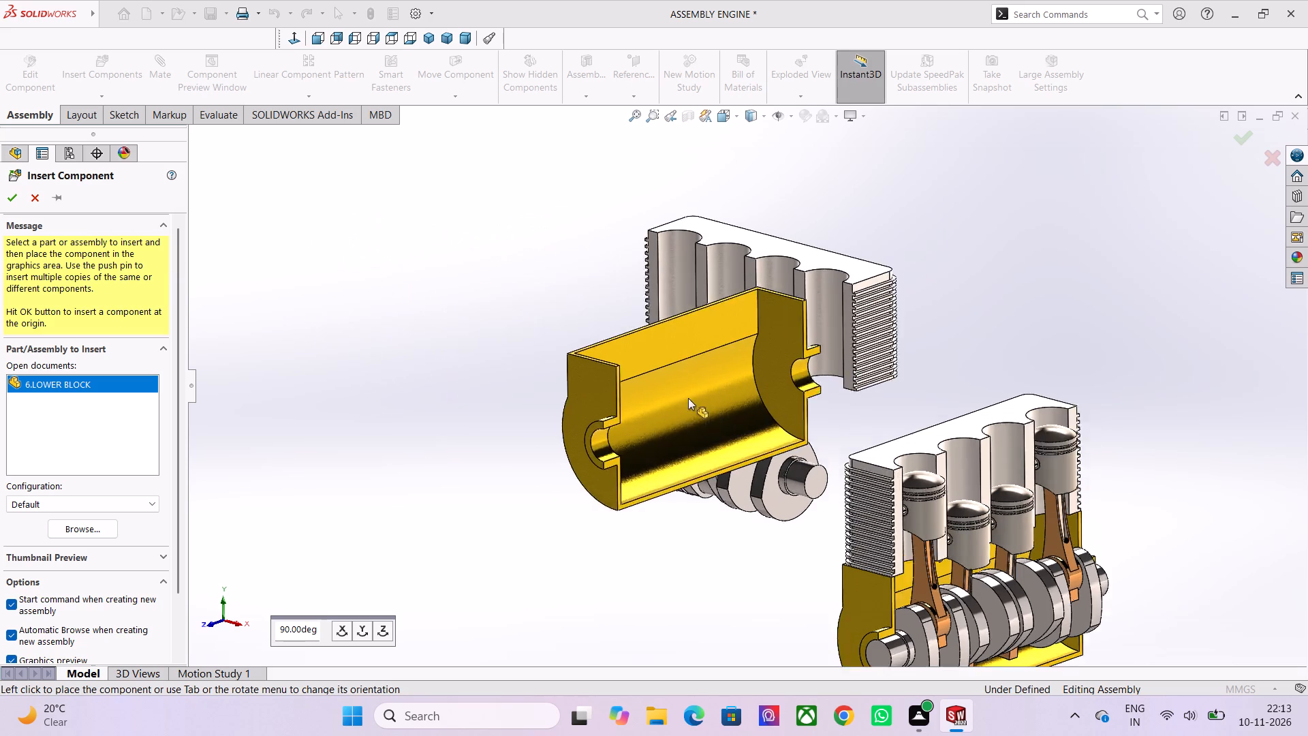
{"action": "scroll", "coordinate": [688, 398], "scroll_direction": "up", "scroll_amount": 1}
{"action": "scroll", "coordinate": [795, 449], "scroll_direction": "down", "scroll_amount": 3}
{"action": "scroll", "coordinate": [822, 525], "scroll_direction": "down", "scroll_amount": 2}
{"action": "scroll", "coordinate": [784, 375], "scroll_direction": "up", "scroll_amount": 3}
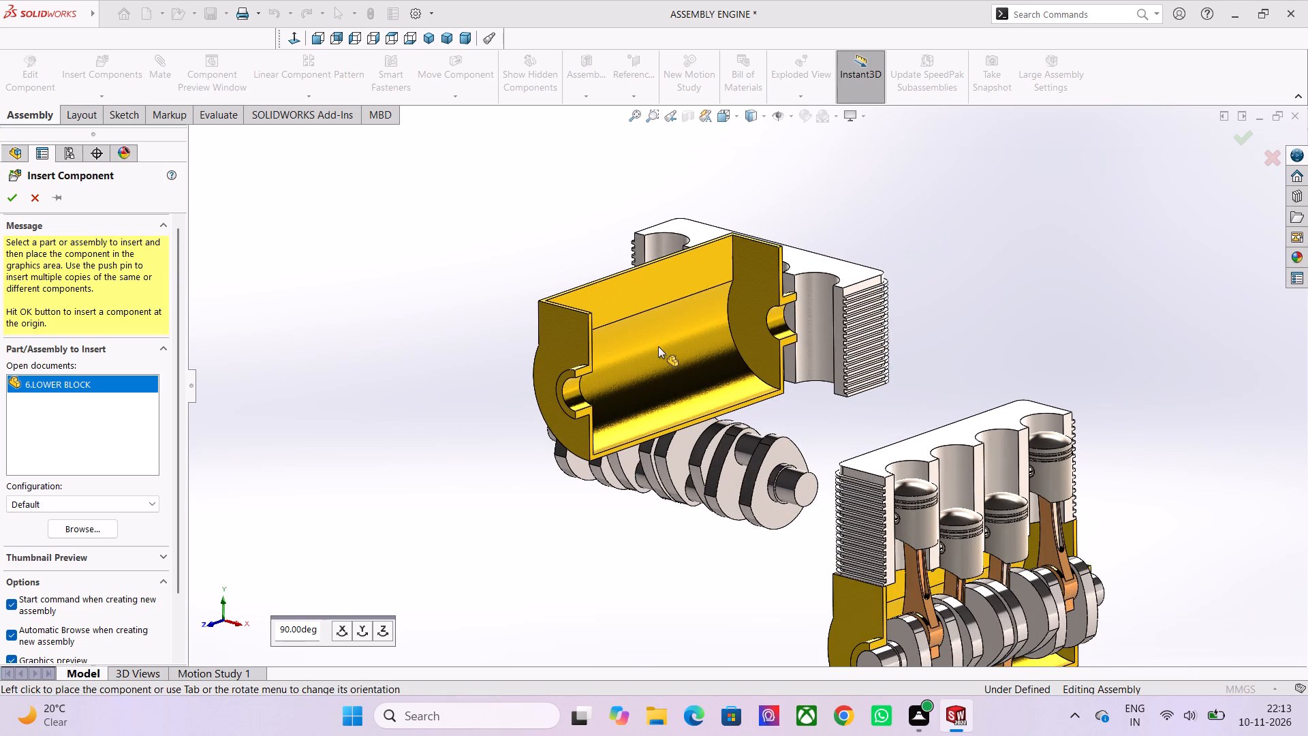
{"action": "scroll", "coordinate": [642, 405], "scroll_direction": "down", "scroll_amount": 1}
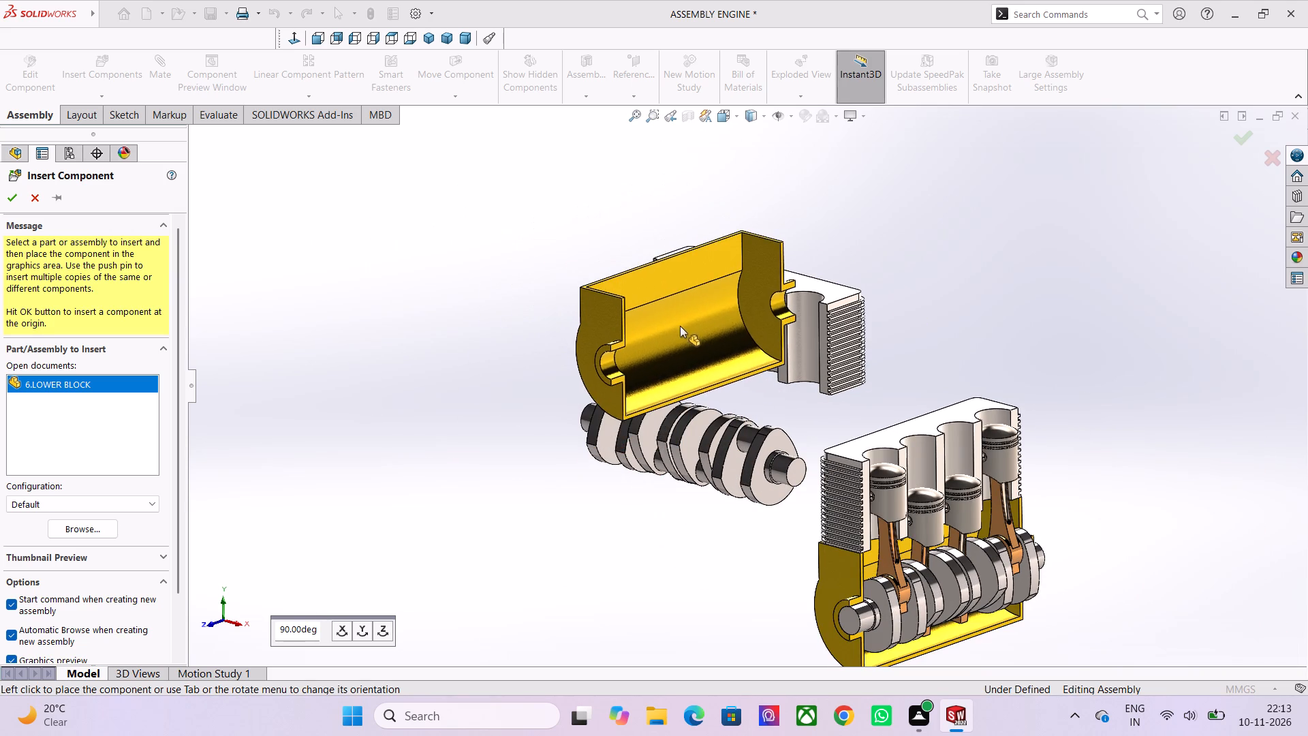
{"action": "scroll", "coordinate": [582, 355], "scroll_direction": "up", "scroll_amount": 1}
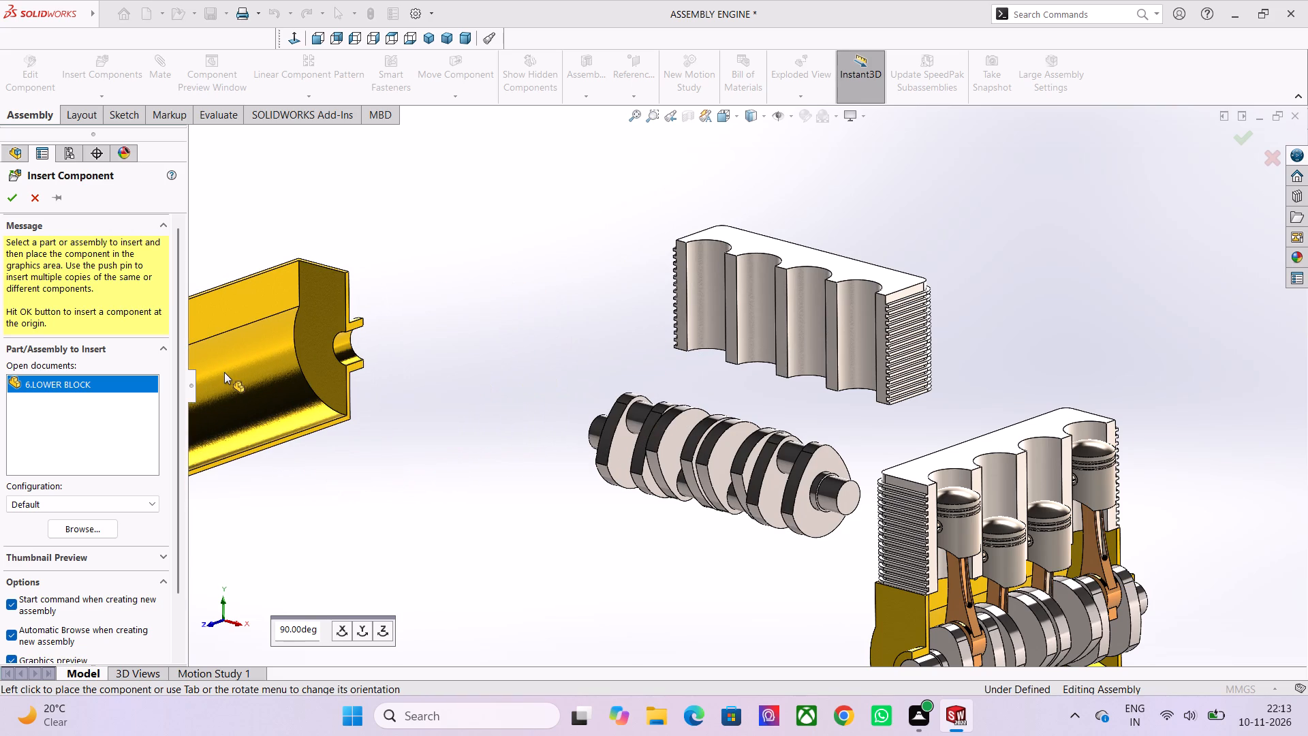
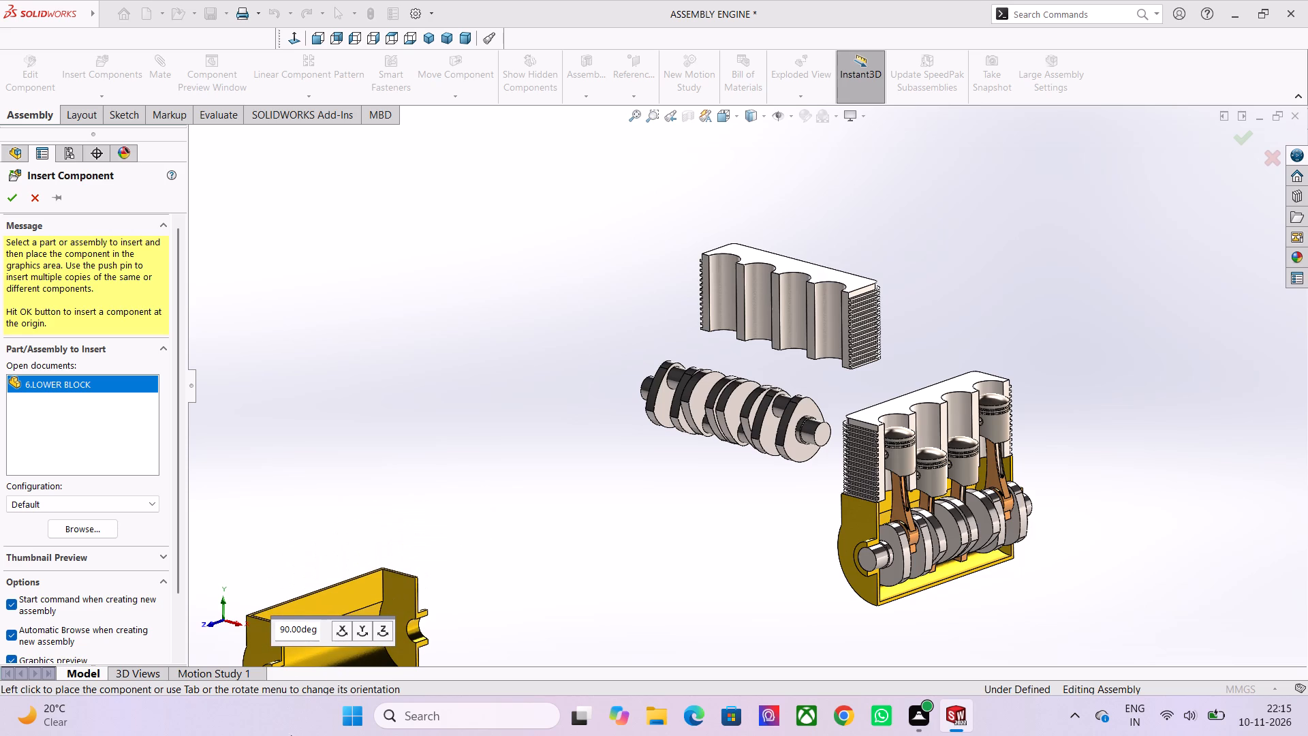
Place the second lower block in the empty space beside the loose crankshaft and upper block, clear of the existing engine.
{"action": "scroll", "coordinate": [359, 722], "scroll_direction": "down", "scroll_amount": 1}
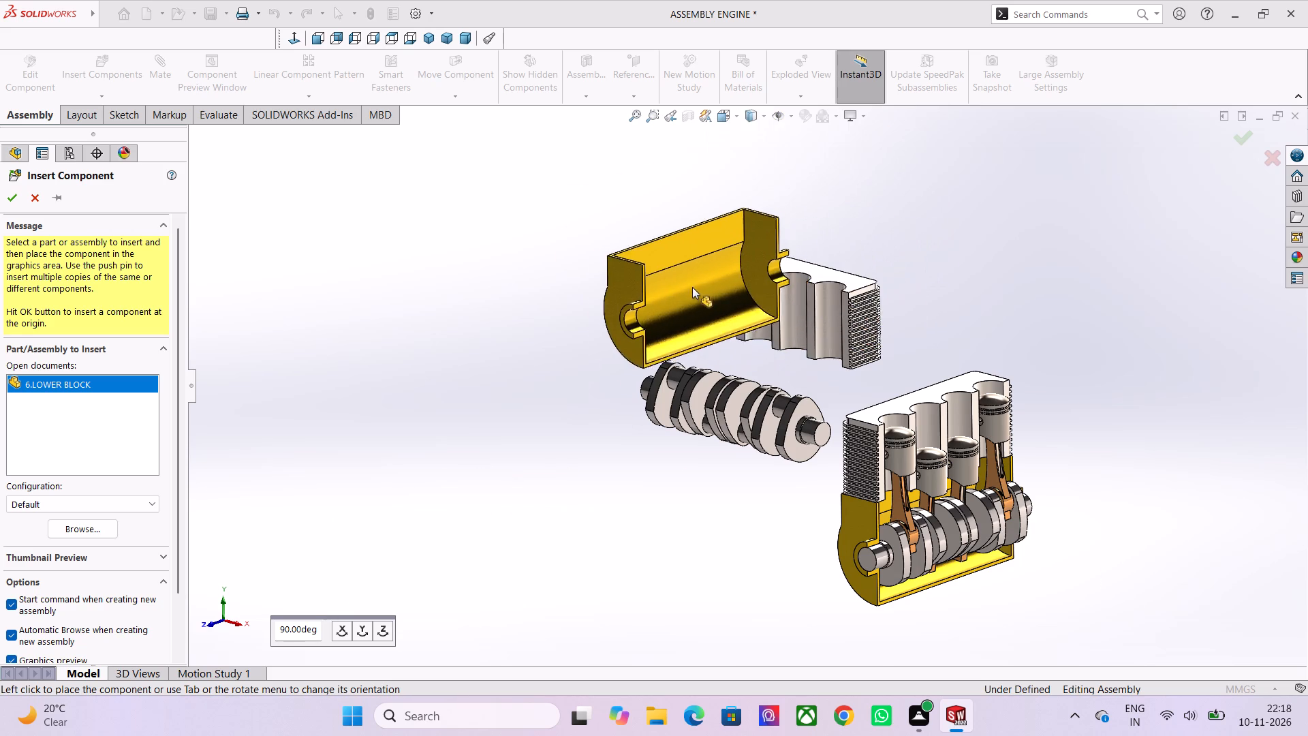
{"action": "scroll", "coordinate": [692, 287], "scroll_direction": "up", "scroll_amount": 3}
{"action": "scroll", "coordinate": [749, 387], "scroll_direction": "down", "scroll_amount": 4}
{"action": "scroll", "coordinate": [649, 390], "scroll_direction": "down", "scroll_amount": 1}
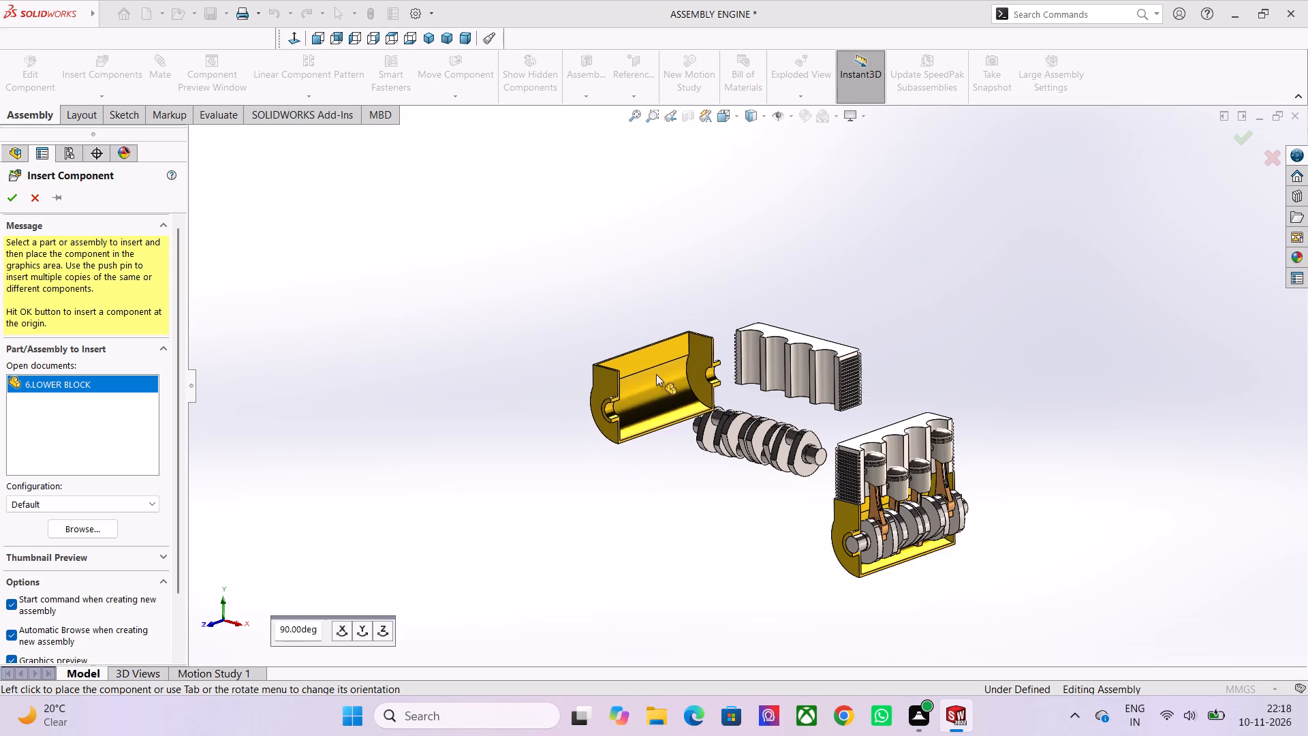
{"action": "scroll", "coordinate": [656, 374], "scroll_direction": "down", "scroll_amount": 2}
{"action": "scroll", "coordinate": [683, 385], "scroll_direction": "up", "scroll_amount": 2}
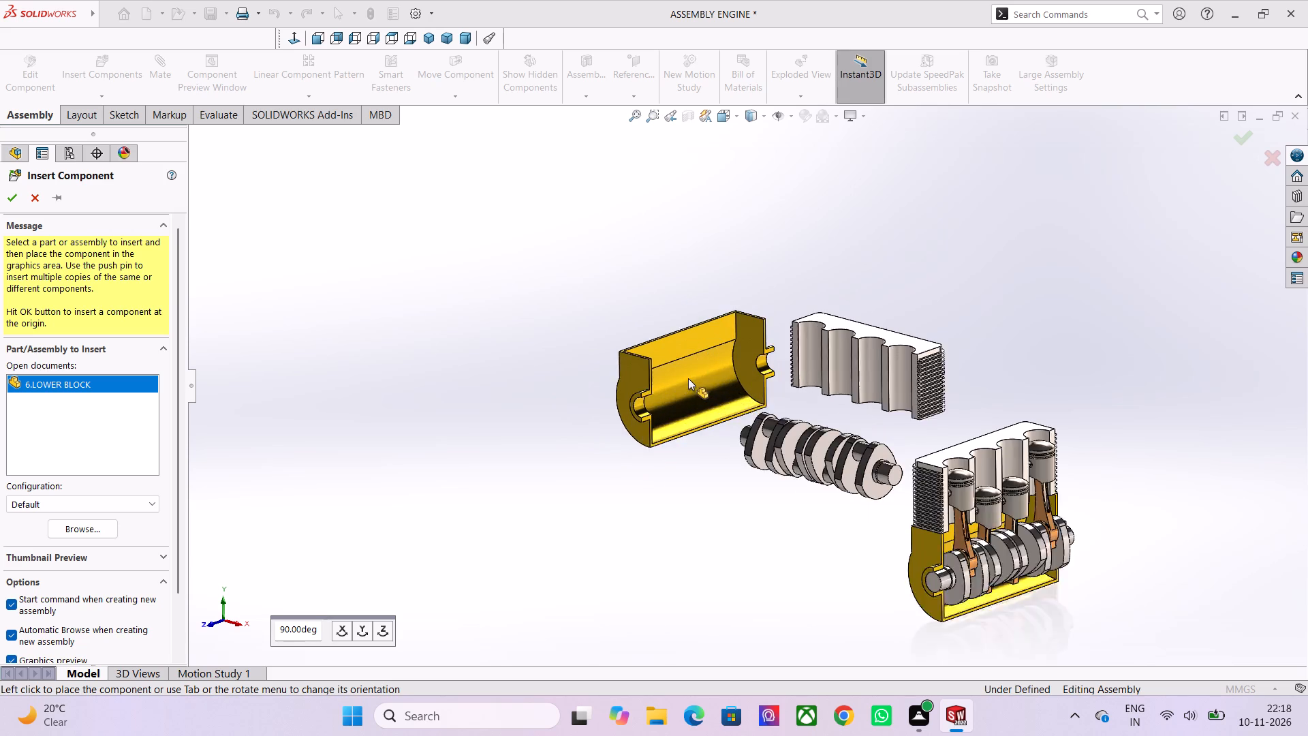
{"action": "scroll", "coordinate": [688, 378], "scroll_direction": "up", "scroll_amount": 2}
{"action": "scroll", "coordinate": [616, 419], "scroll_direction": "down", "scroll_amount": 2}
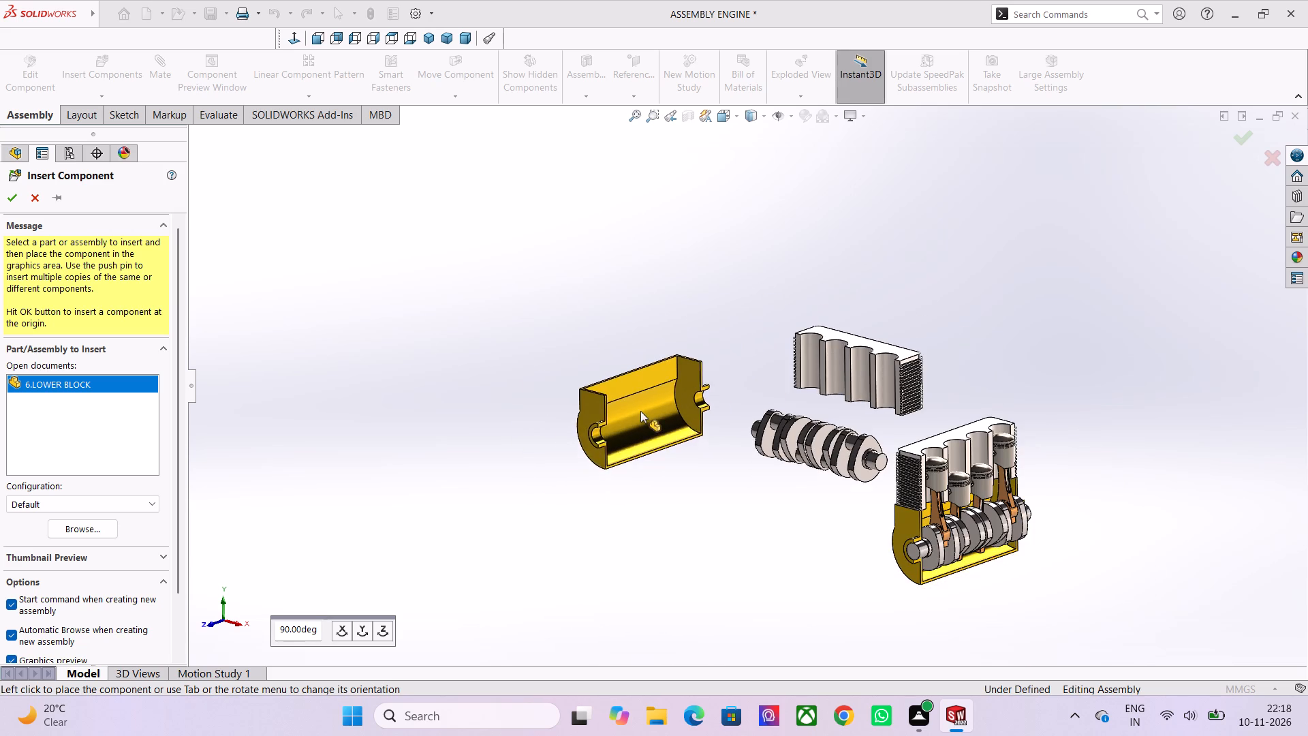
{"action": "scroll", "coordinate": [640, 411], "scroll_direction": "down", "scroll_amount": 1}
{"action": "scroll", "coordinate": [796, 372], "scroll_direction": "up", "scroll_amount": 1}
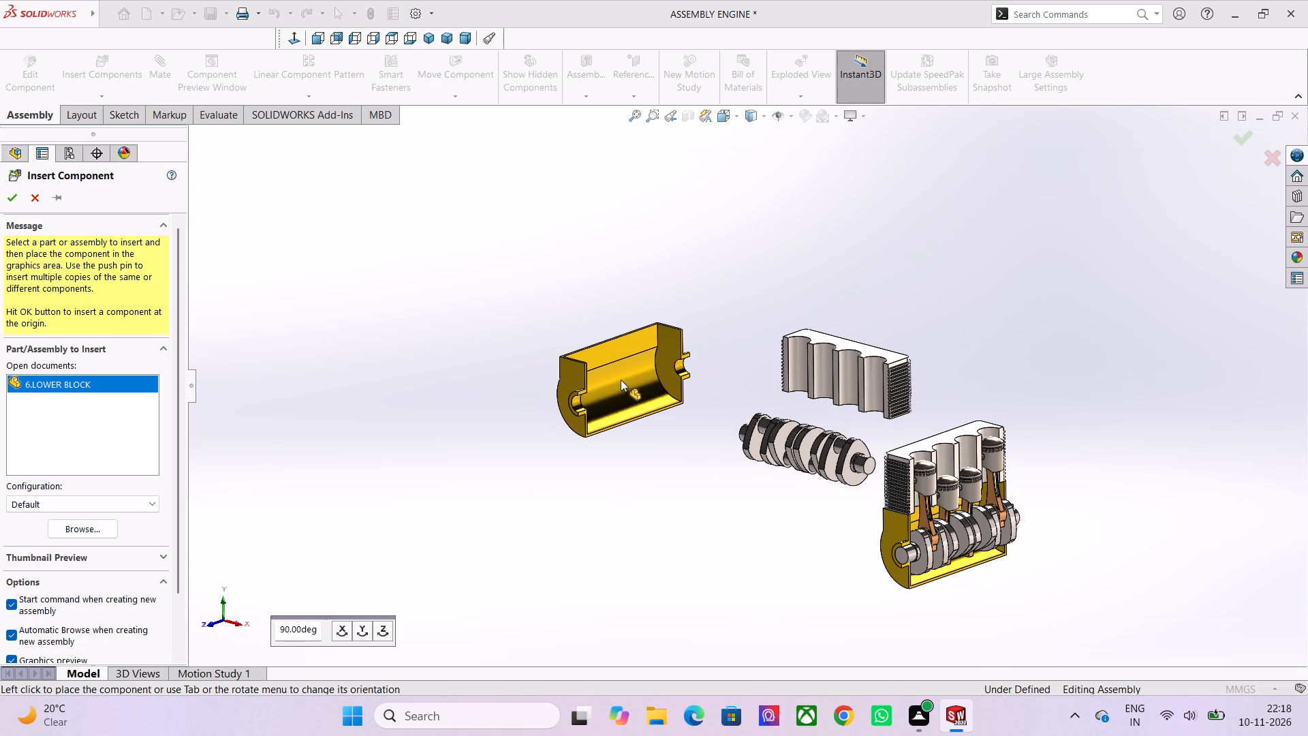
{"action": "scroll", "coordinate": [614, 390], "scroll_direction": "up", "scroll_amount": 2}
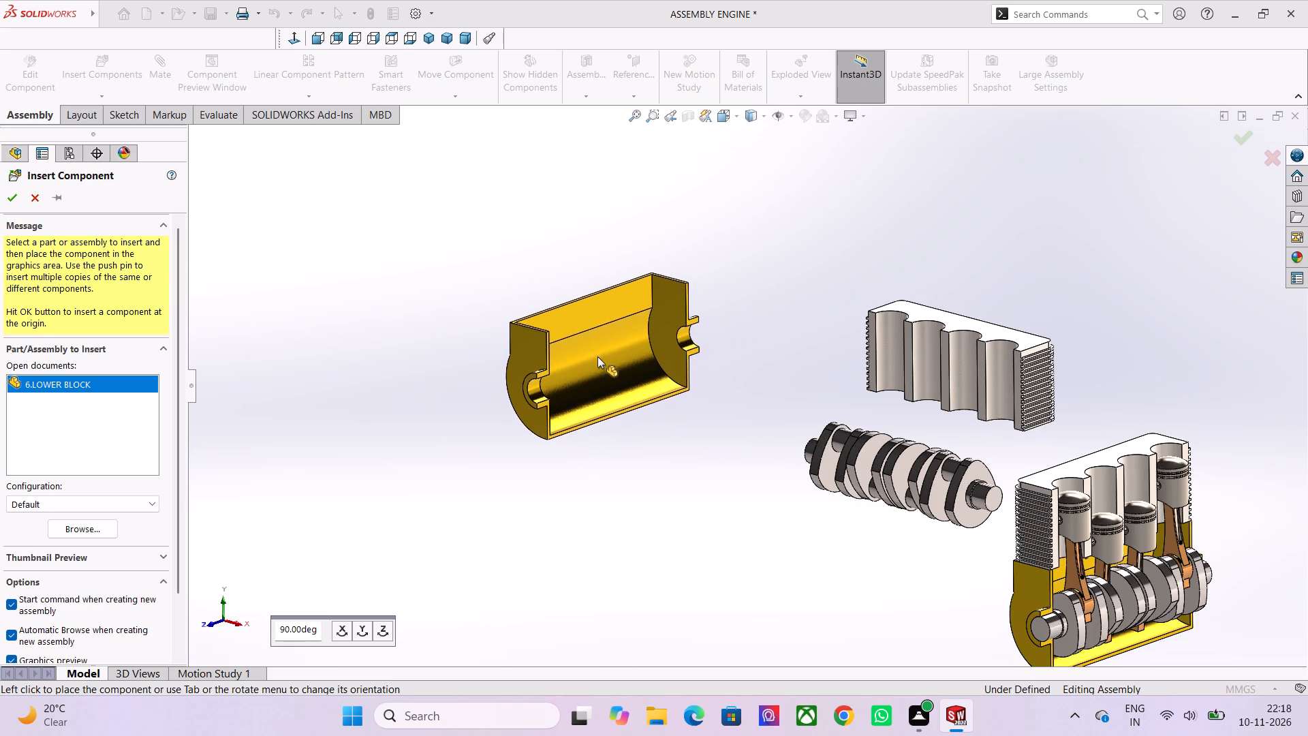
{"action": "scroll", "coordinate": [683, 346], "scroll_direction": "up", "scroll_amount": 1}
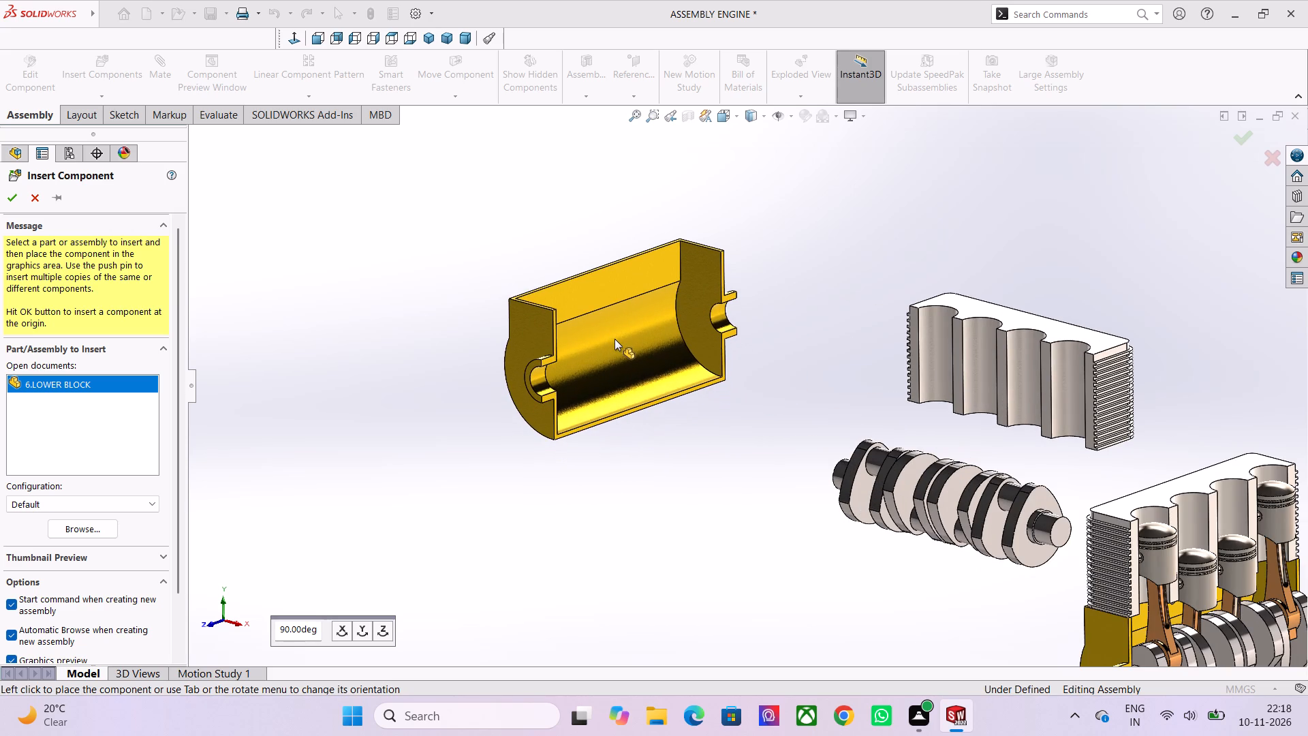
{"action": "scroll", "coordinate": [635, 358], "scroll_direction": "down", "scroll_amount": 1}
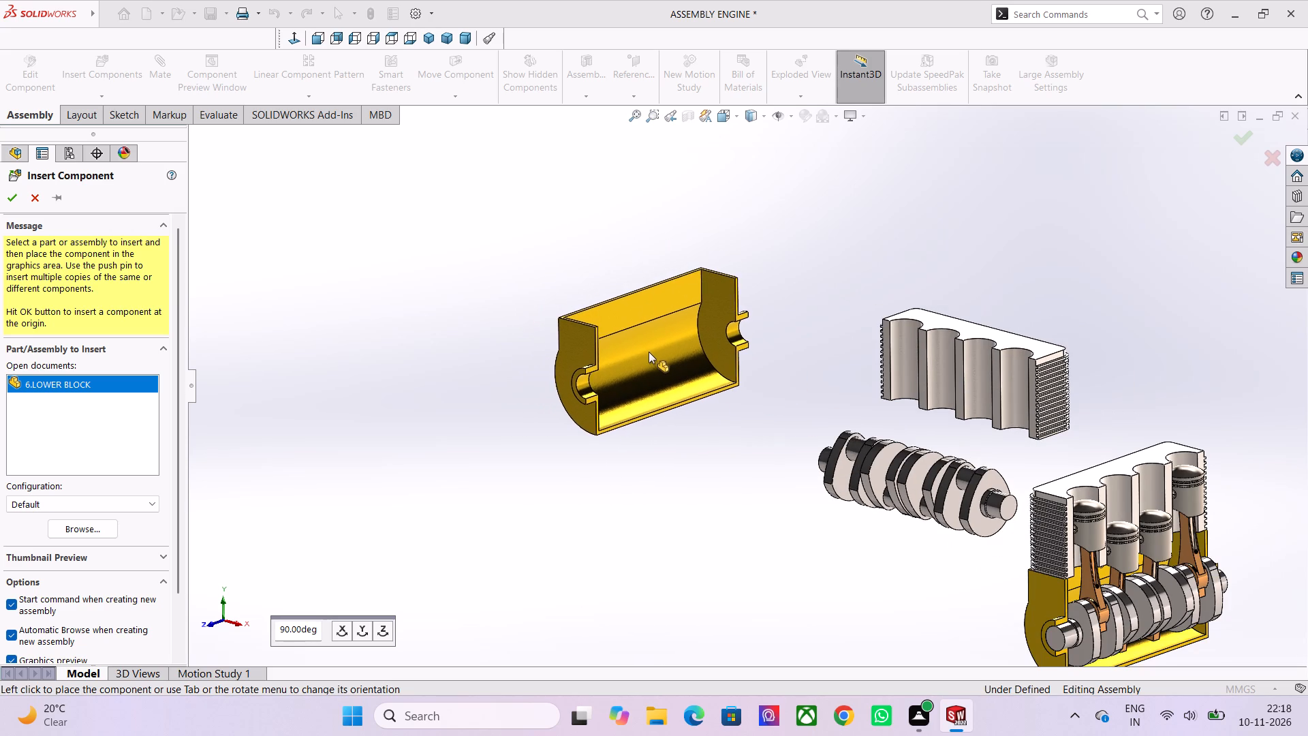
{"action": "left_click", "coordinate": [674, 354]}
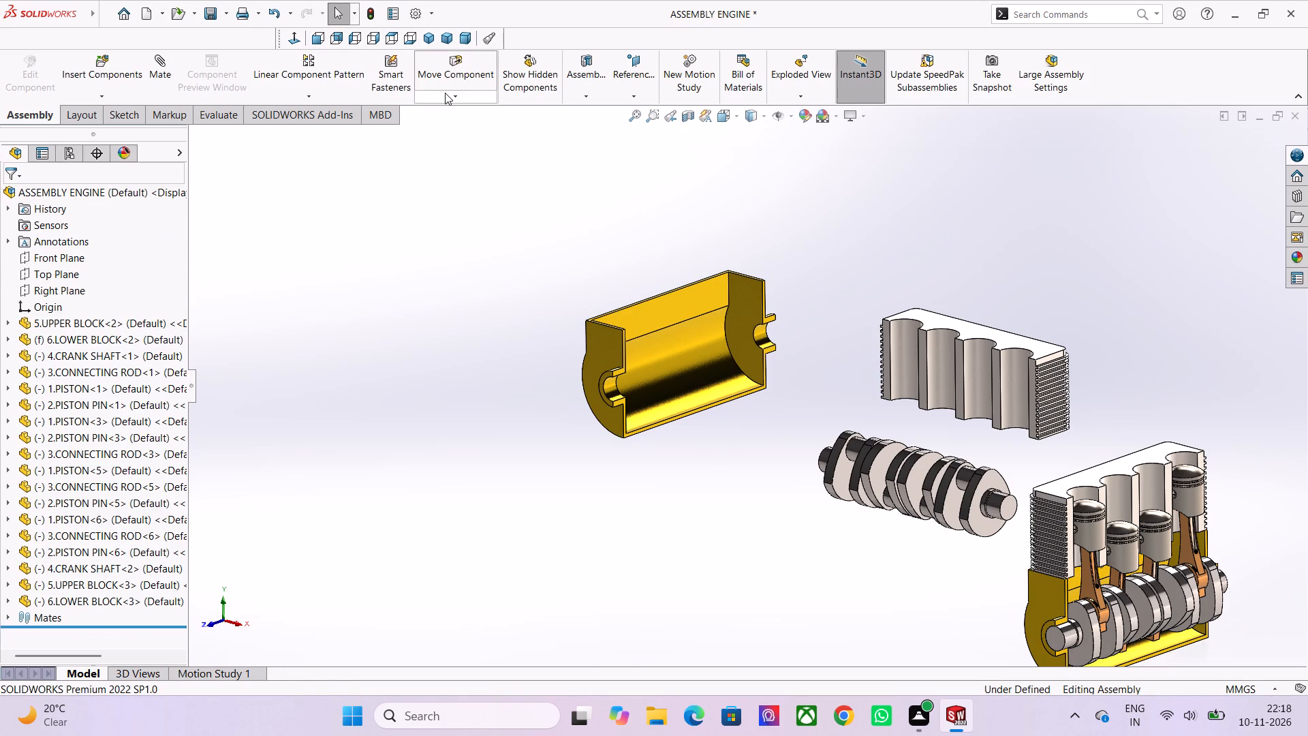
Rotate the loose upper block freely until its cylinder bores face the same way as the loose lower block's open side.
{"action": "left_click", "coordinate": [445, 93]}
{"action": "left_click", "coordinate": [464, 123]}
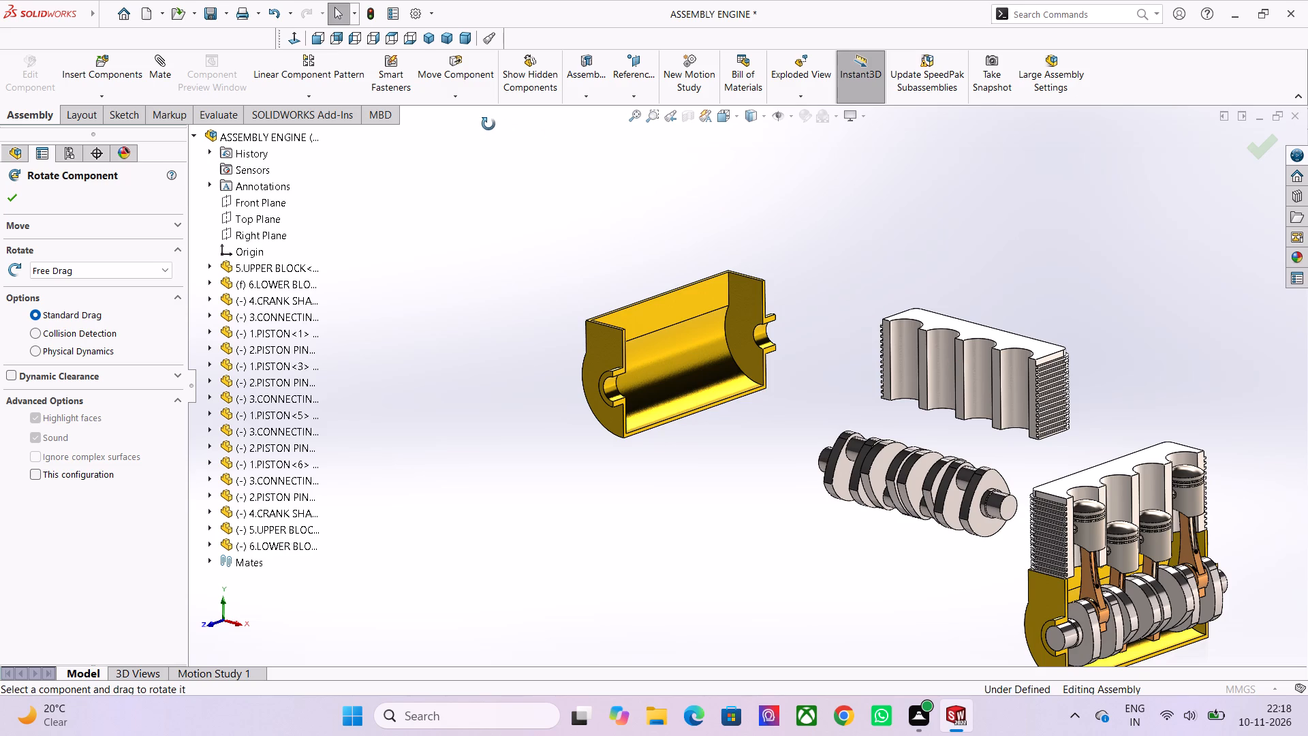
{"action": "left_click_drag", "start_coordinate": [920, 360], "coordinate": [946, 362]}
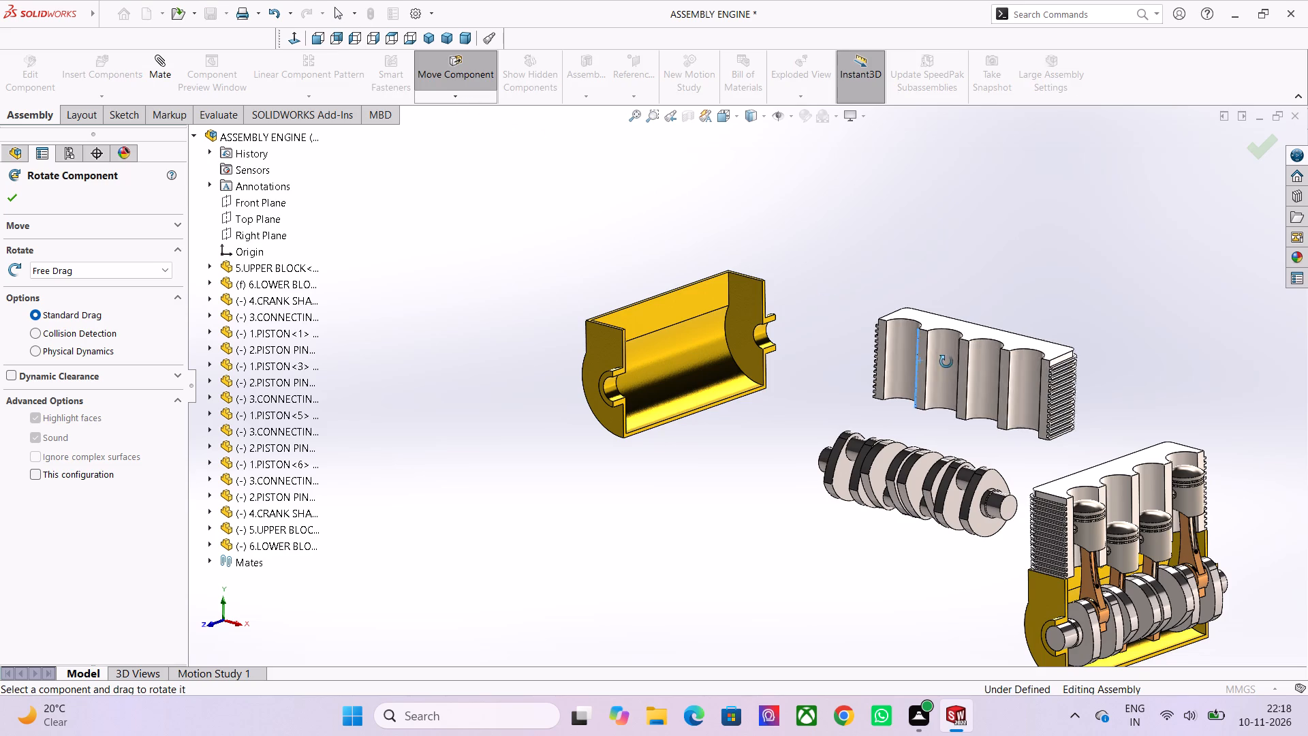
{"action": "left_click_drag", "start_coordinate": [946, 362], "coordinate": [1138, 414]}
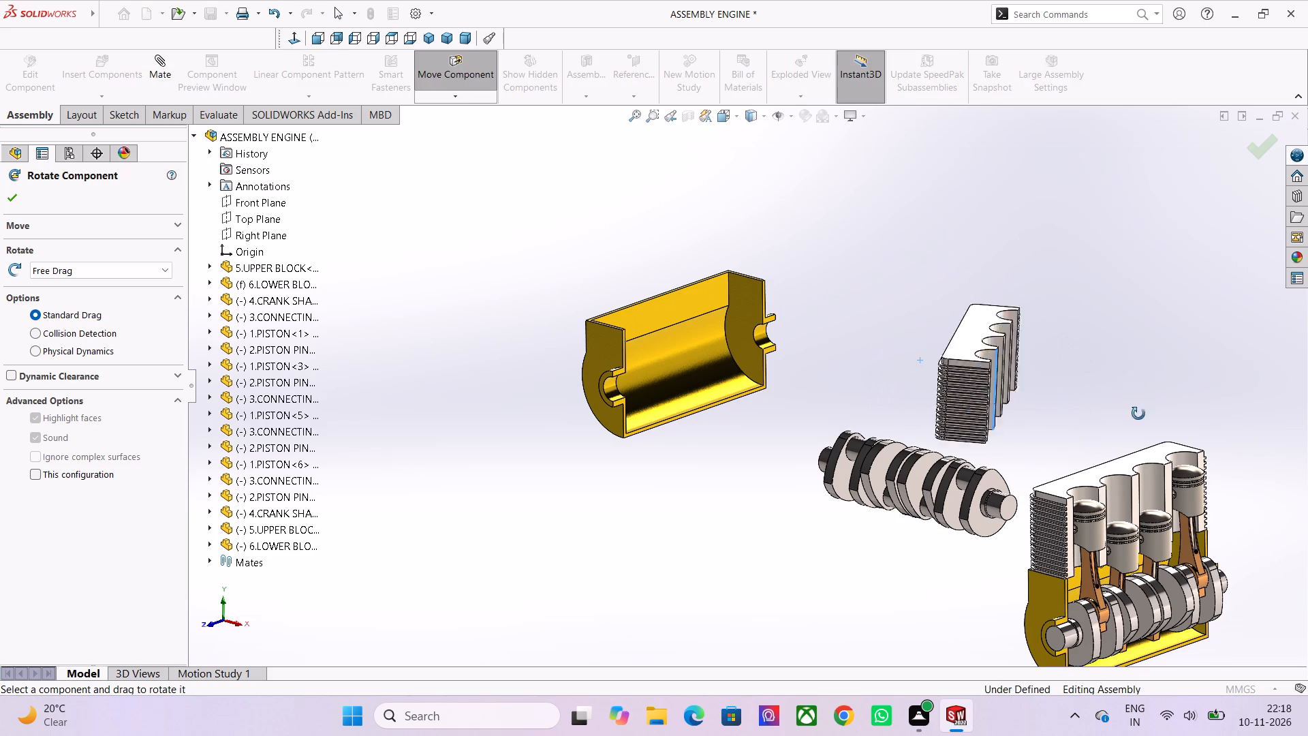
{"action": "left_click_drag", "start_coordinate": [1138, 414], "coordinate": [1059, 326]}
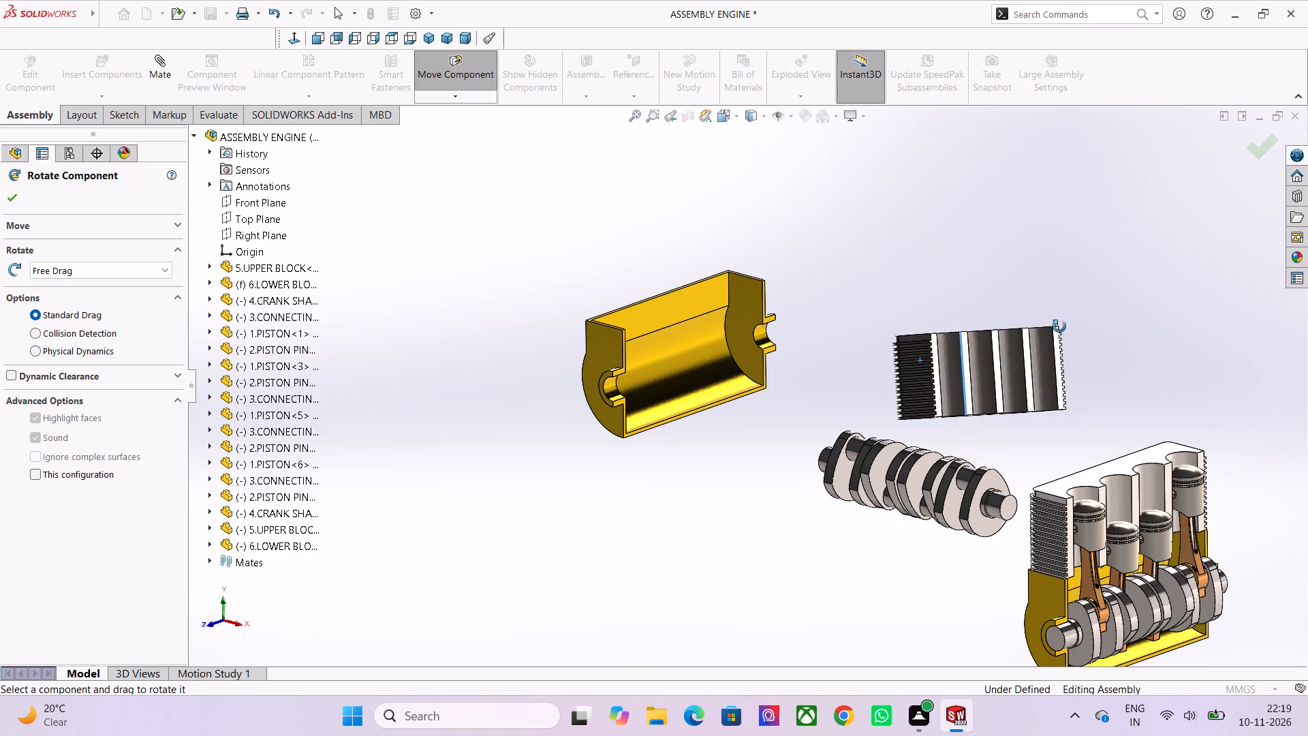
{"action": "left_click_drag", "start_coordinate": [1059, 326], "coordinate": [1061, 309]}
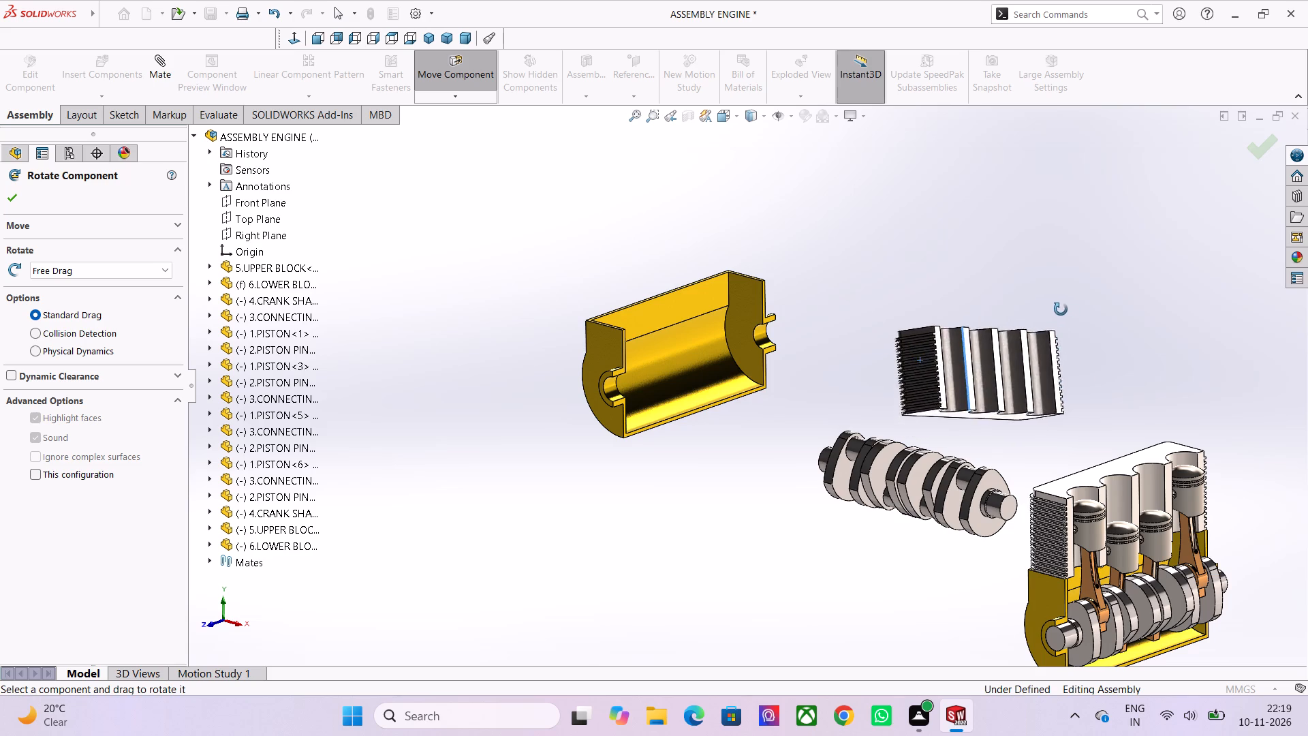
{"action": "left_click_drag", "start_coordinate": [1061, 309], "coordinate": [1056, 378]}
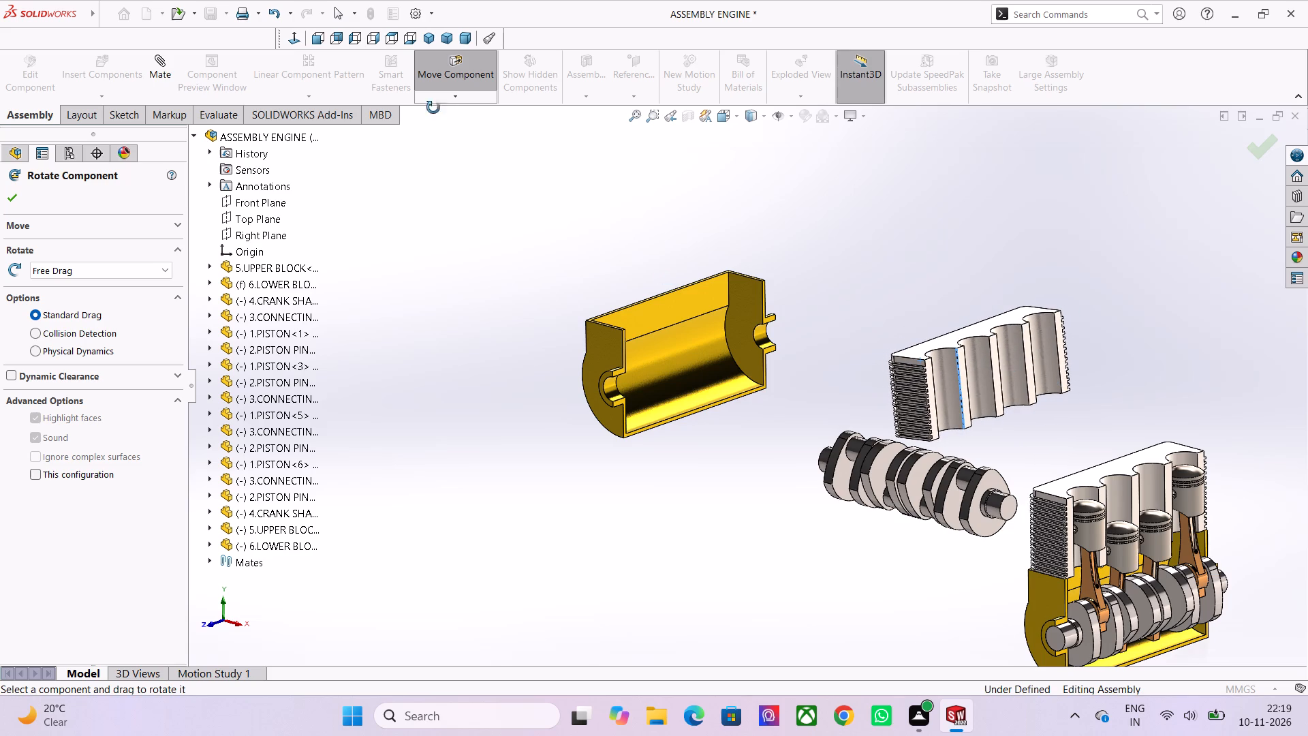
{"action": "left_click", "coordinate": [16, 191]}
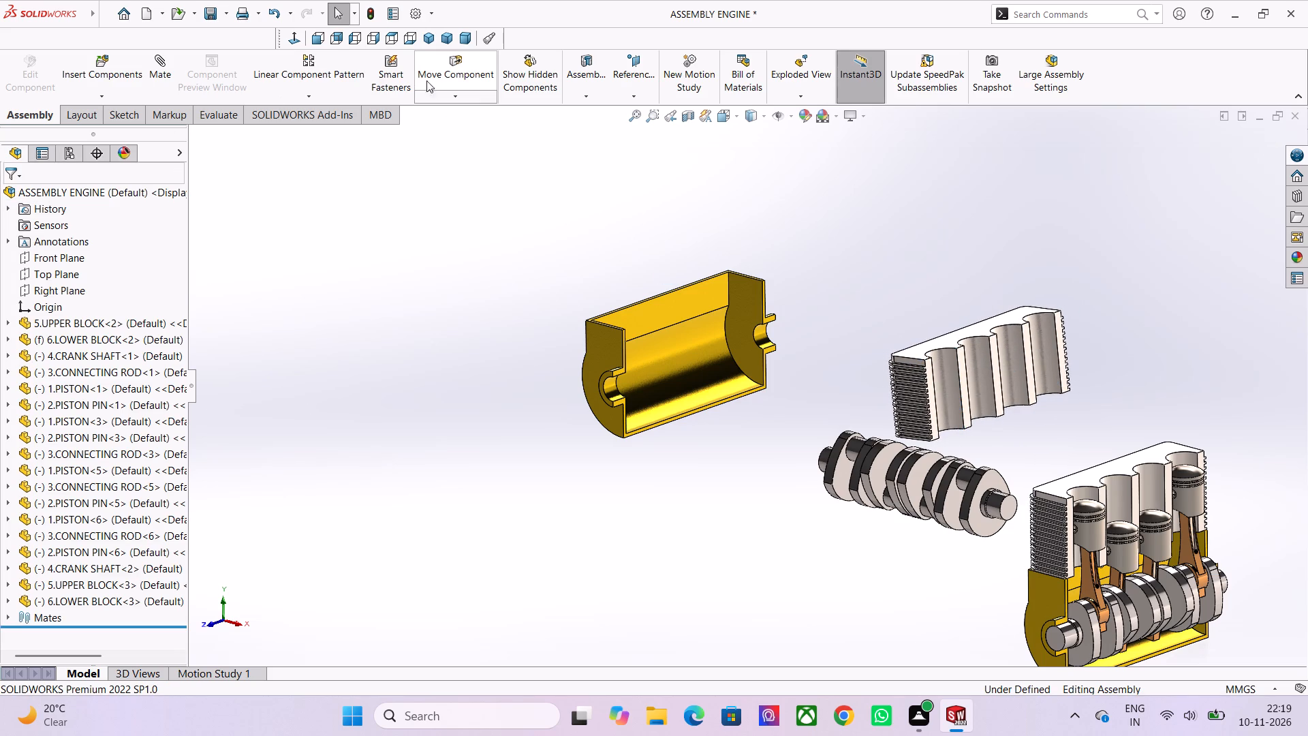
Move the loose upper block to just above the loose lower block.
{"action": "left_click", "coordinate": [432, 76]}
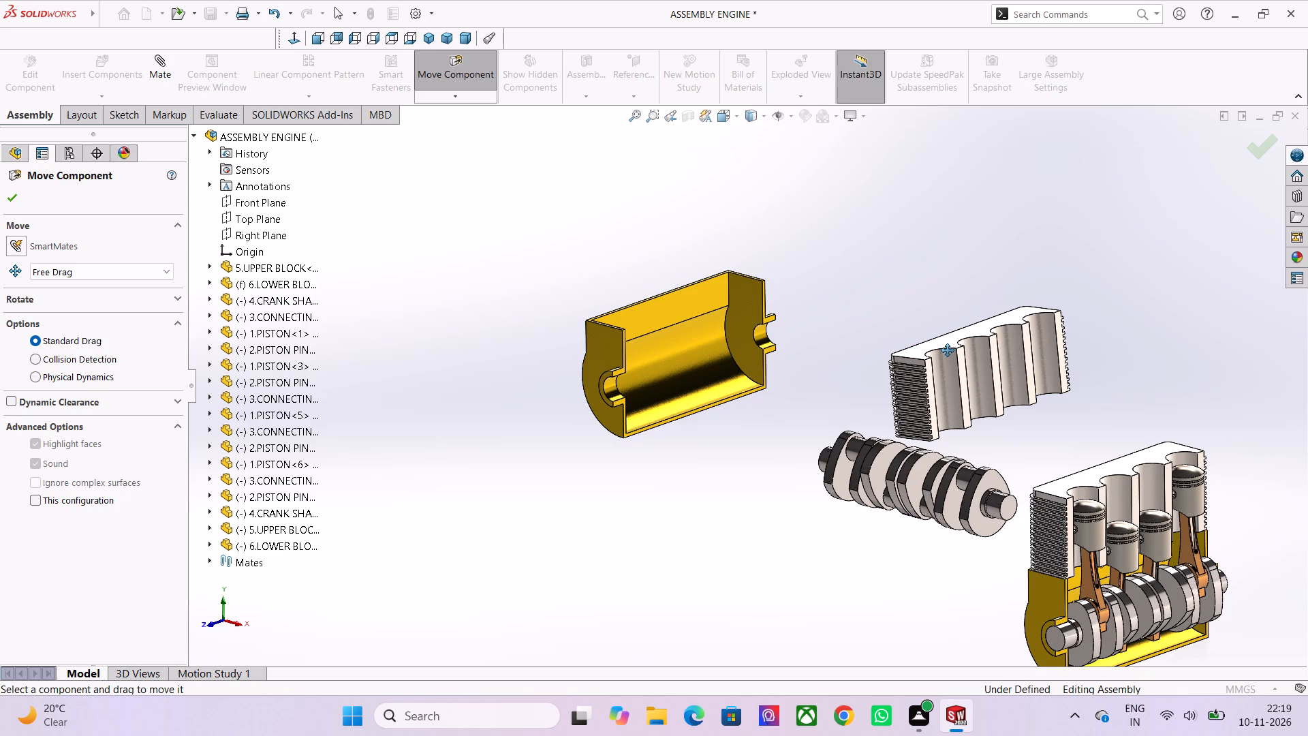
{"action": "left_click_drag", "start_coordinate": [948, 350], "coordinate": [624, 210]}
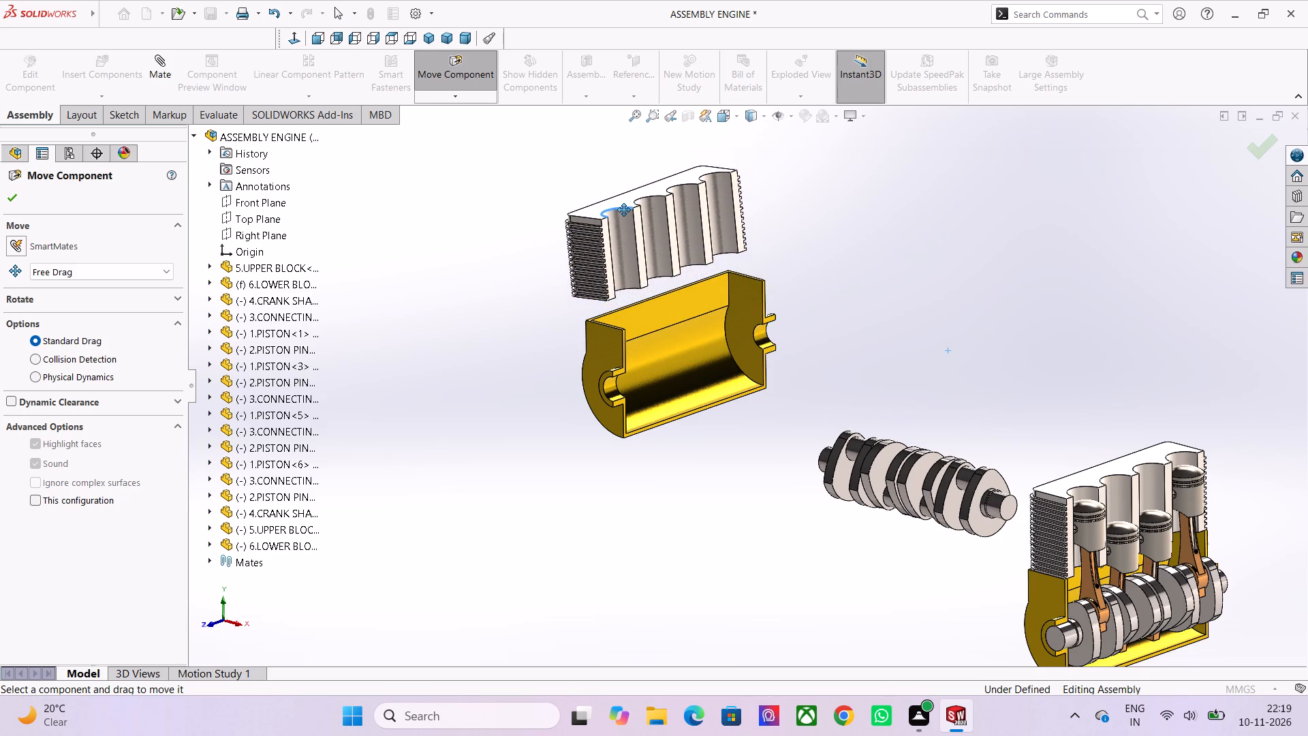
{"action": "left_click_drag", "start_coordinate": [624, 210], "coordinate": [617, 201]}
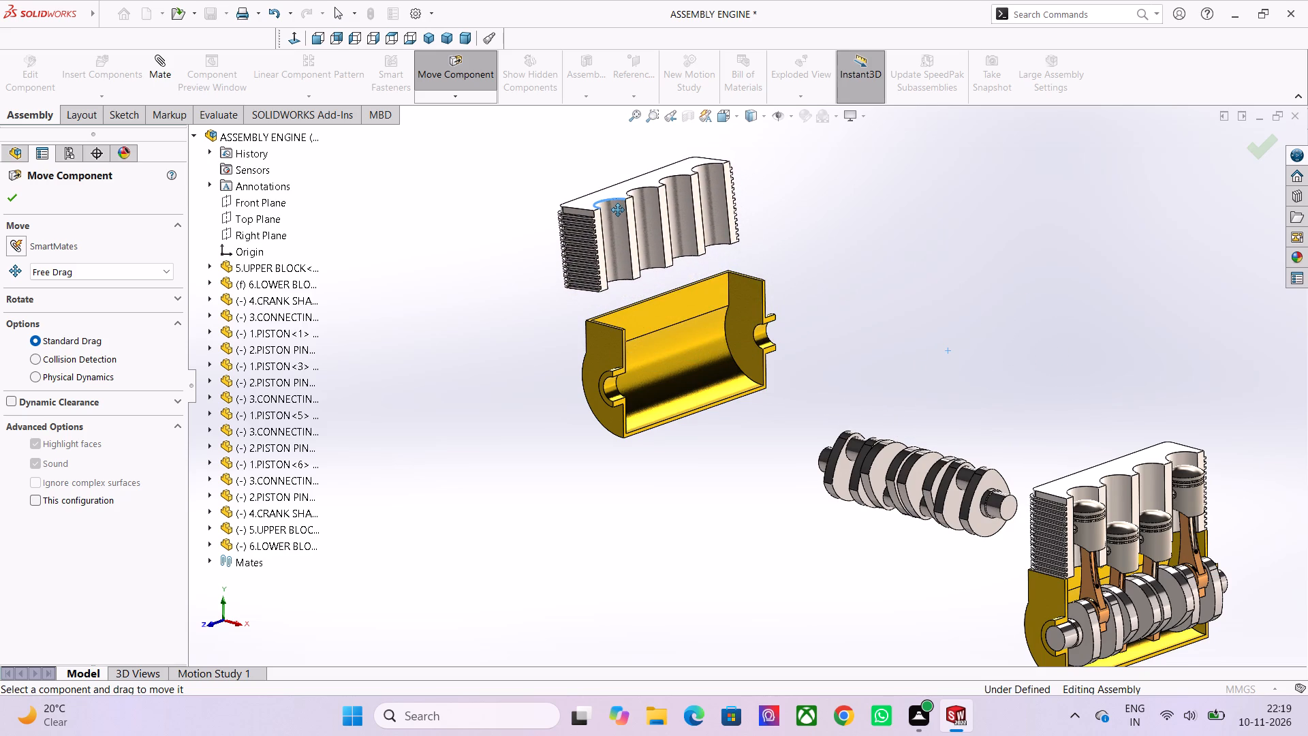
{"action": "left_click", "coordinate": [13, 201]}
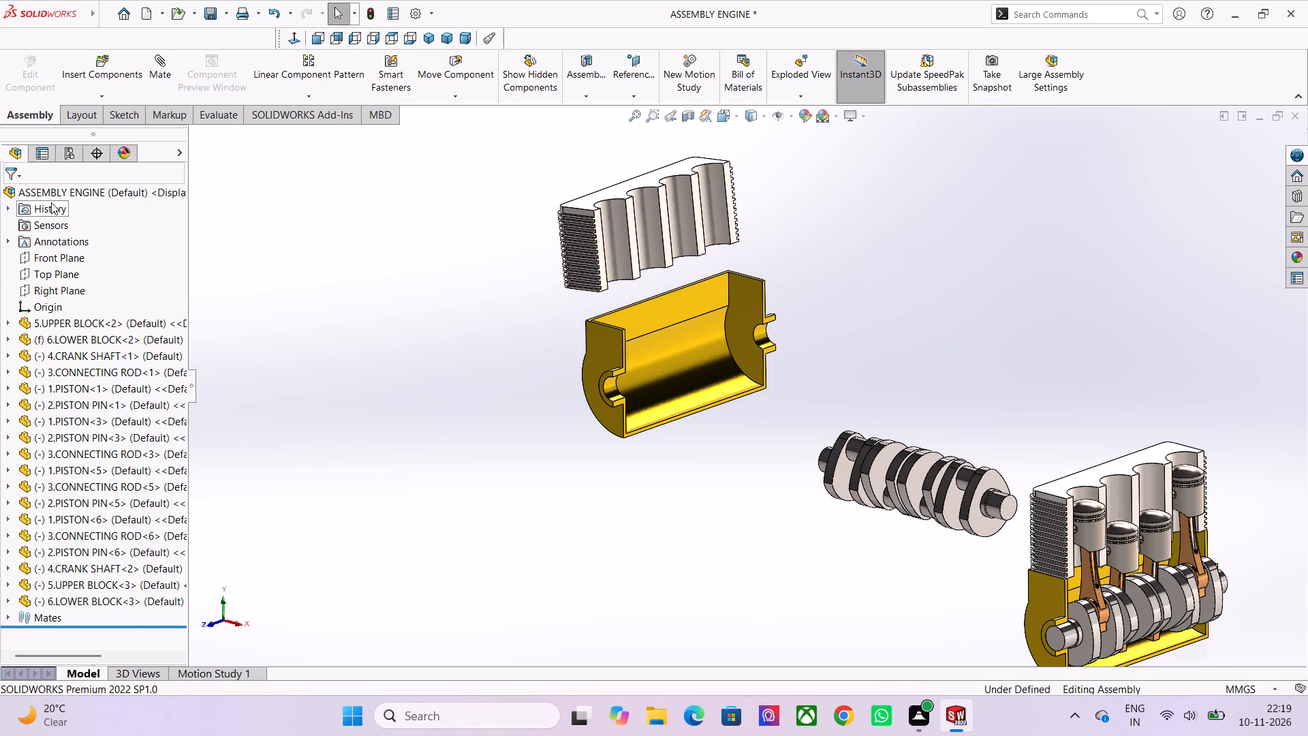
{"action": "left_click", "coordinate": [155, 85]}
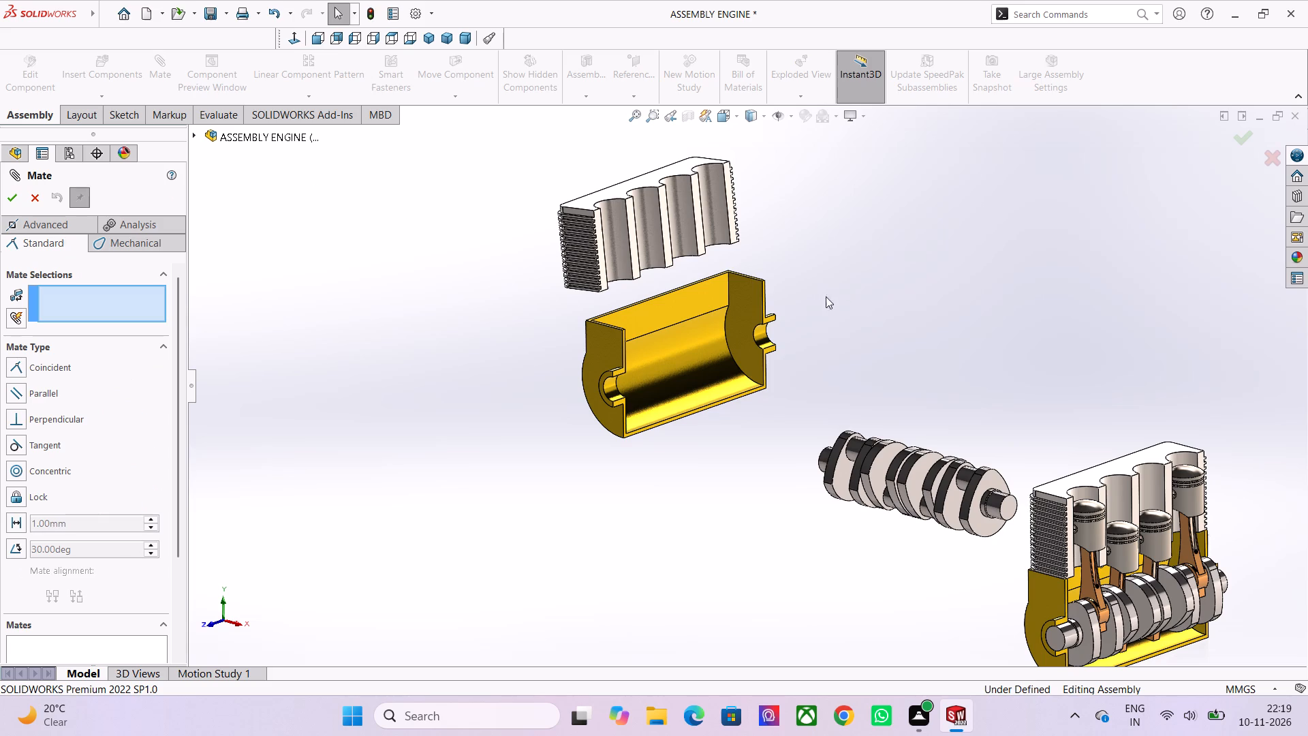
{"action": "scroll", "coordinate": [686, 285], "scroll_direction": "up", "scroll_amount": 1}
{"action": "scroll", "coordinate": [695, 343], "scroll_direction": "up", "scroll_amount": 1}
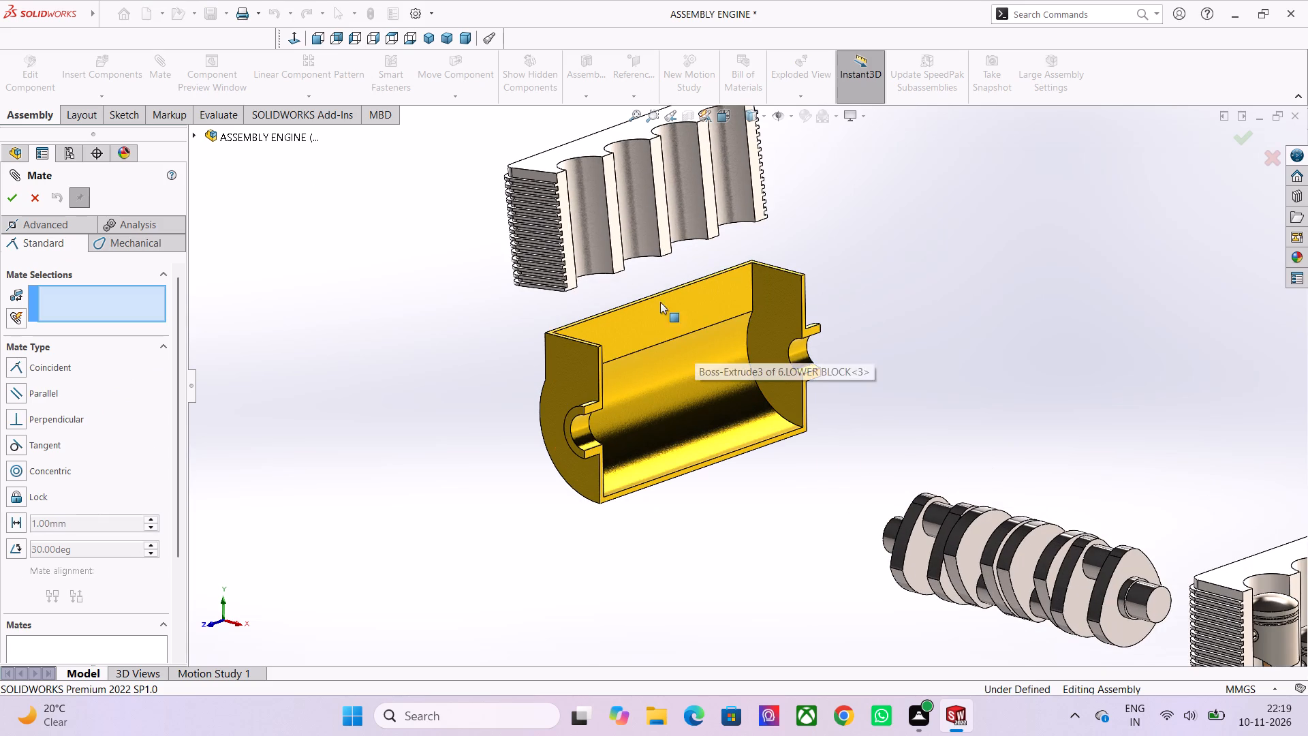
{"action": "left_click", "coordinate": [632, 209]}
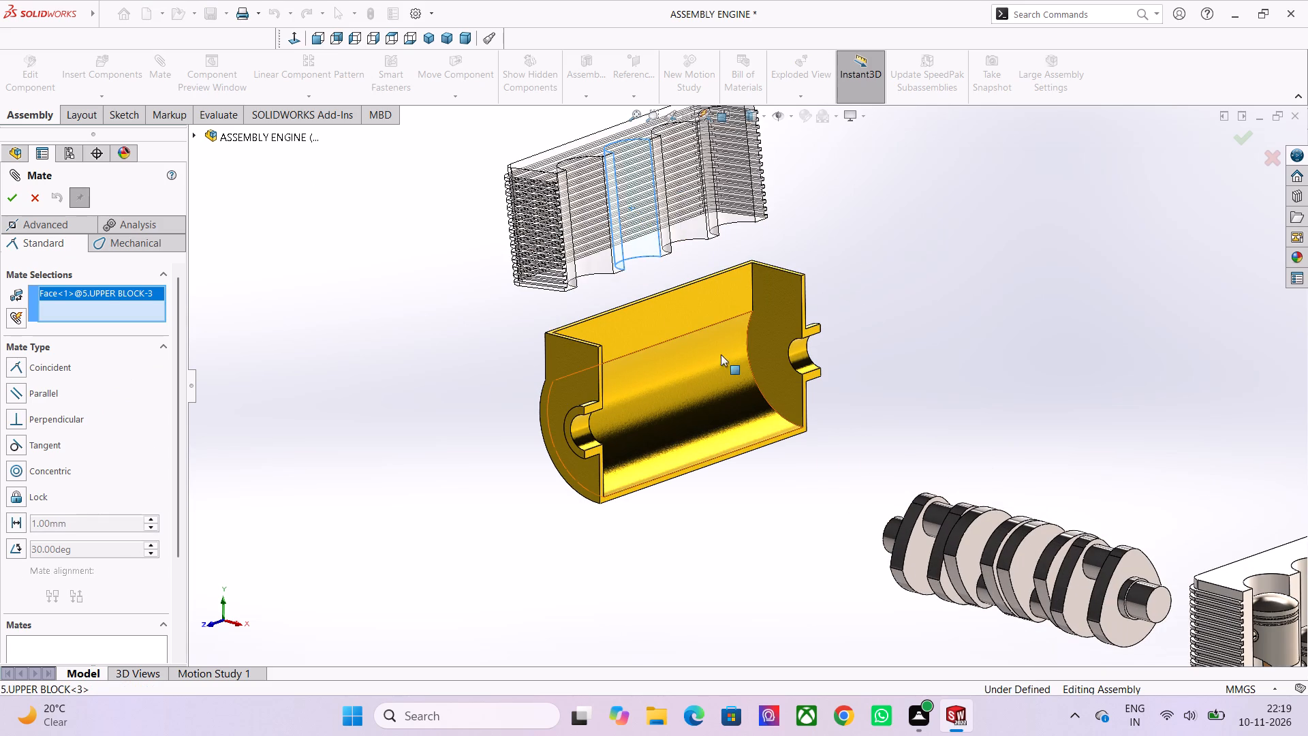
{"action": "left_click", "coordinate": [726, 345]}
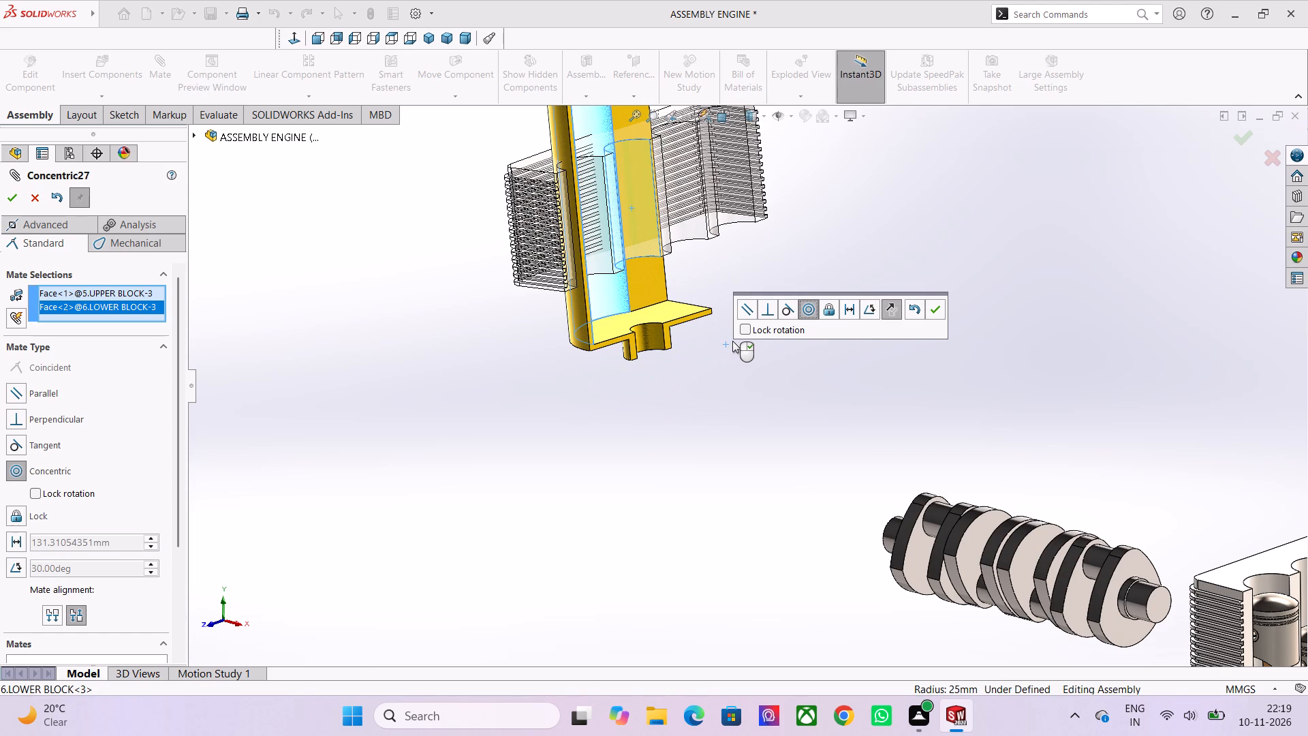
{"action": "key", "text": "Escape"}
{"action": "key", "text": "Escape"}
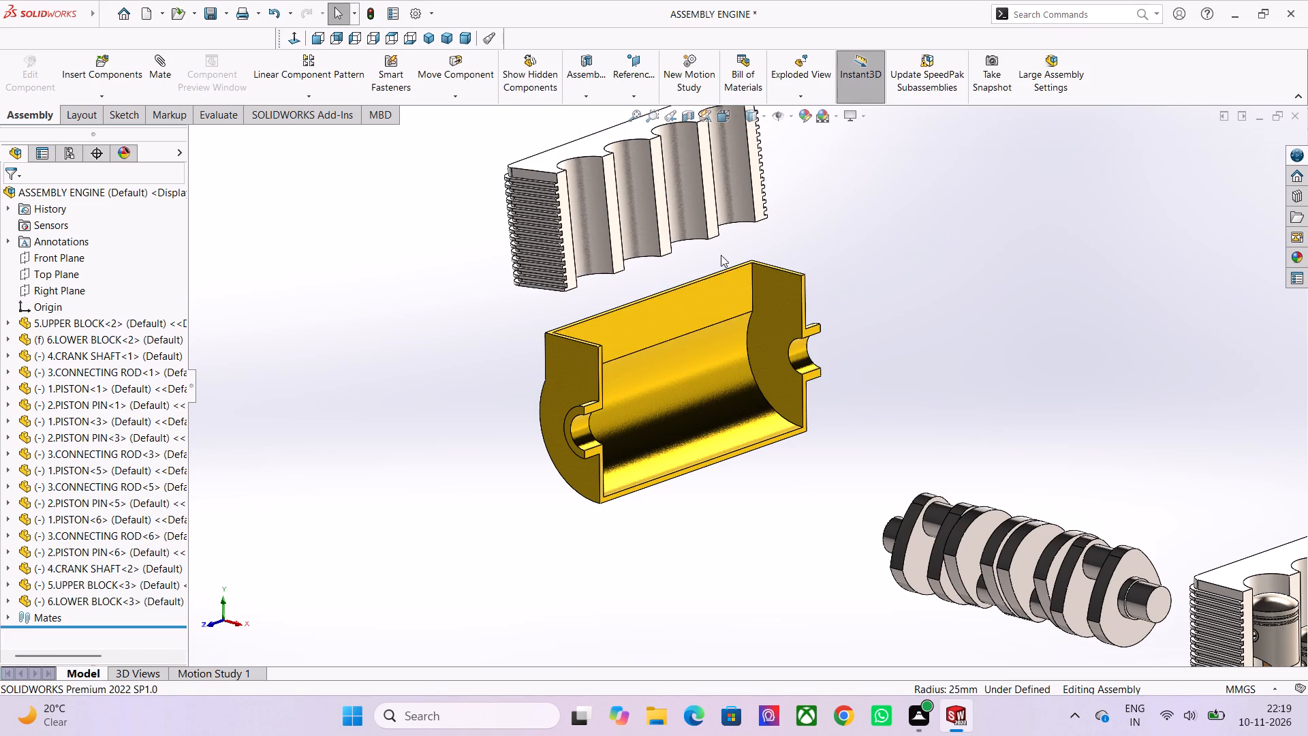
Examine how the upper and lower blocks fit together in the existing engine and compare the faces of the loose blocks.
{"action": "scroll", "coordinate": [725, 287], "scroll_direction": "up", "scroll_amount": 2}
{"action": "scroll", "coordinate": [728, 300], "scroll_direction": "down", "scroll_amount": 2}
{"action": "scroll", "coordinate": [828, 434], "scroll_direction": "down", "scroll_amount": 3}
{"action": "scroll", "coordinate": [1122, 676], "scroll_direction": "down", "scroll_amount": 1}
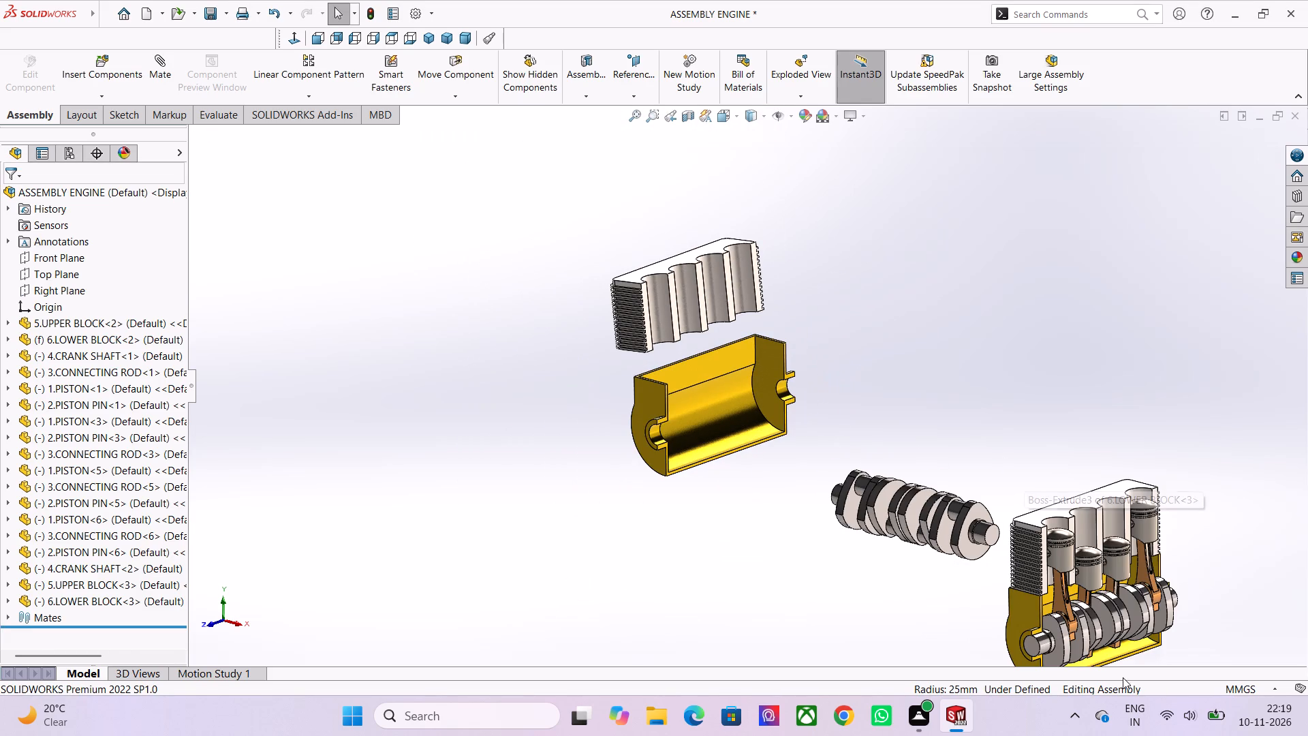
{"action": "scroll", "coordinate": [1123, 677], "scroll_direction": "down", "scroll_amount": 1}
{"action": "scroll", "coordinate": [1129, 573], "scroll_direction": "down", "scroll_amount": 3}
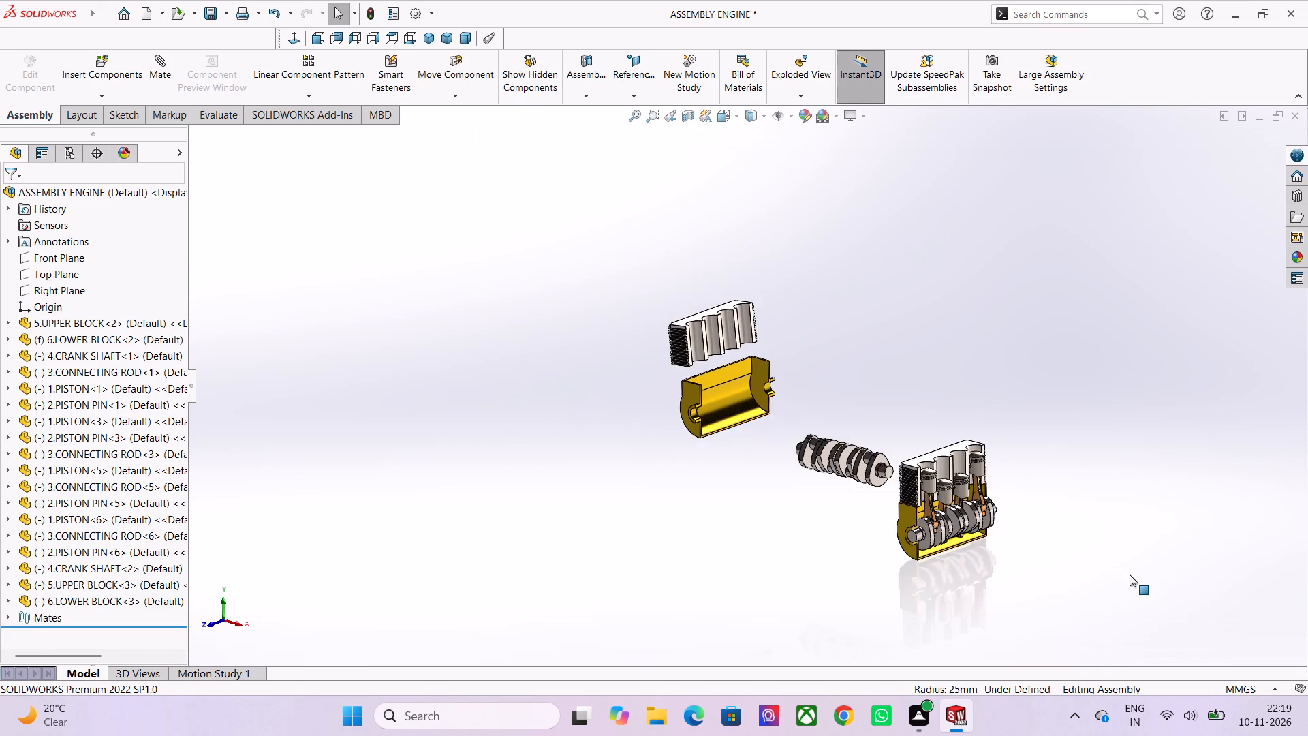
{"action": "scroll", "coordinate": [1108, 591], "scroll_direction": "up", "scroll_amount": 4}
{"action": "scroll", "coordinate": [593, 283], "scroll_direction": "up", "scroll_amount": 3}
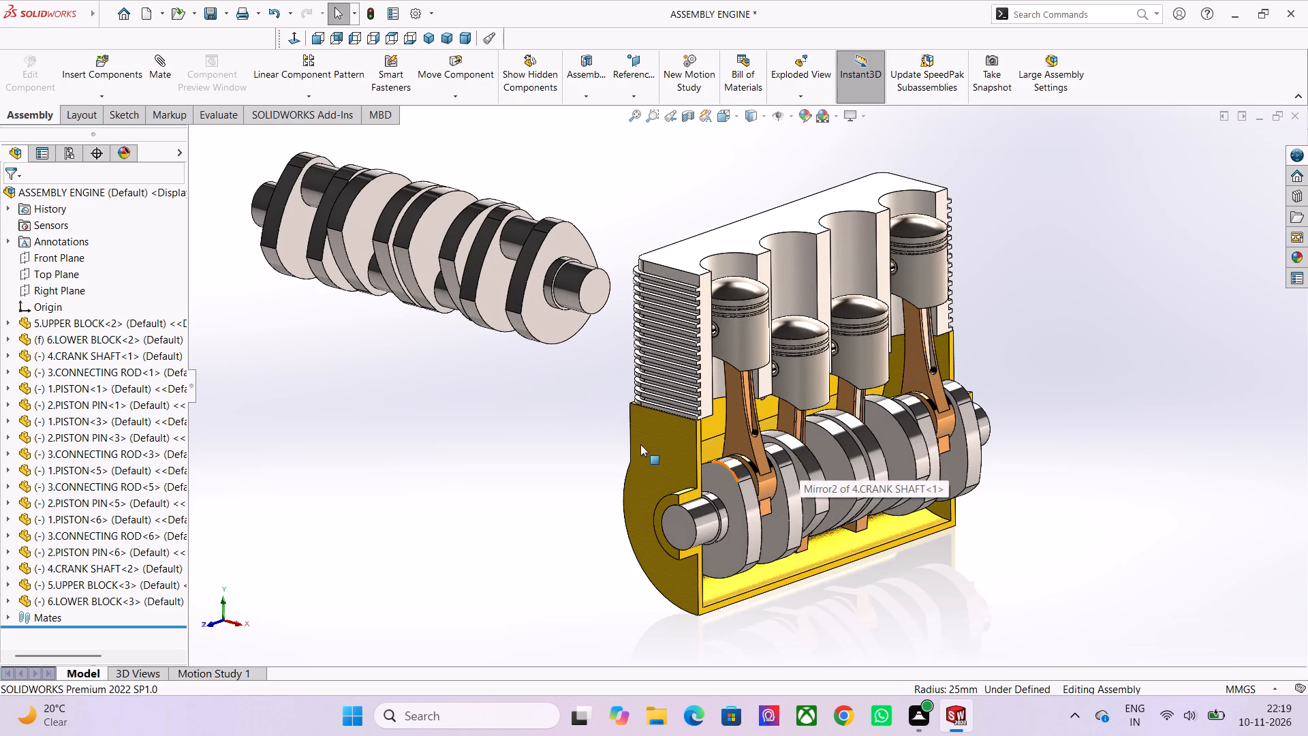
{"action": "scroll", "coordinate": [479, 405], "scroll_direction": "down", "scroll_amount": 4}
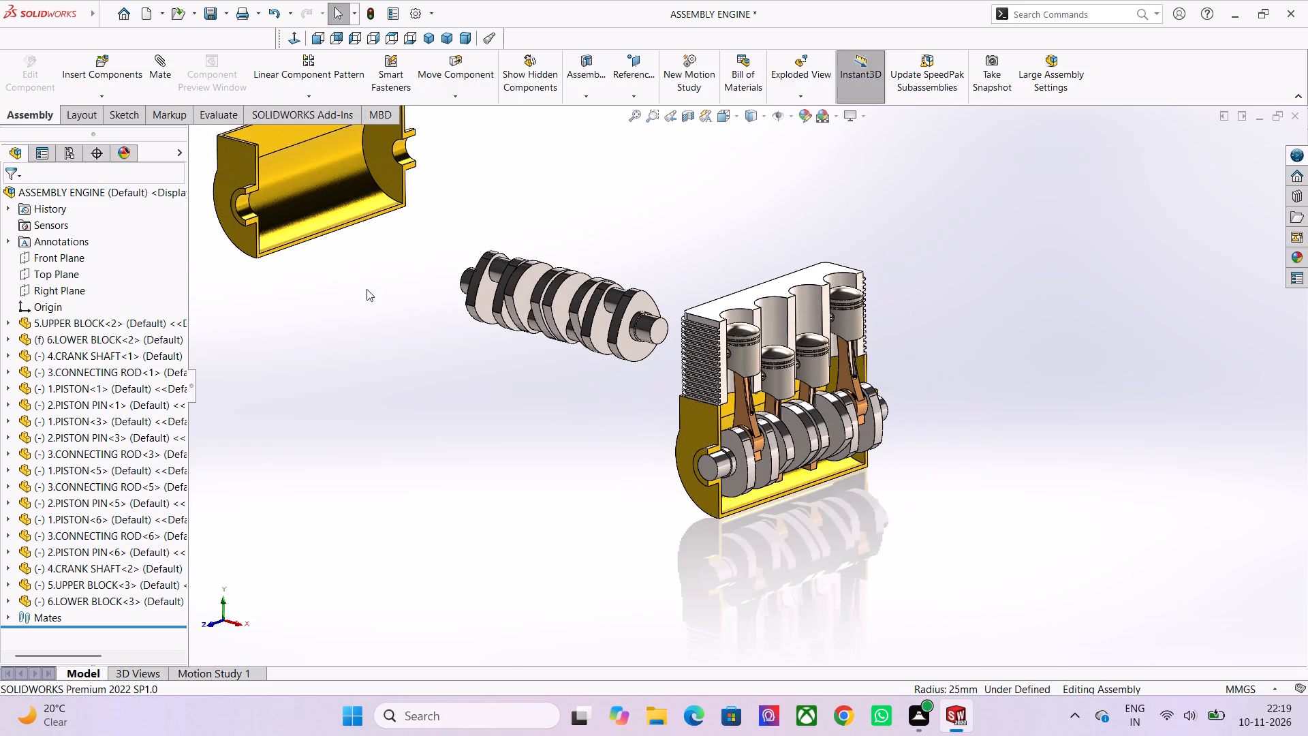
{"action": "scroll", "coordinate": [343, 243], "scroll_direction": "down", "scroll_amount": 2}
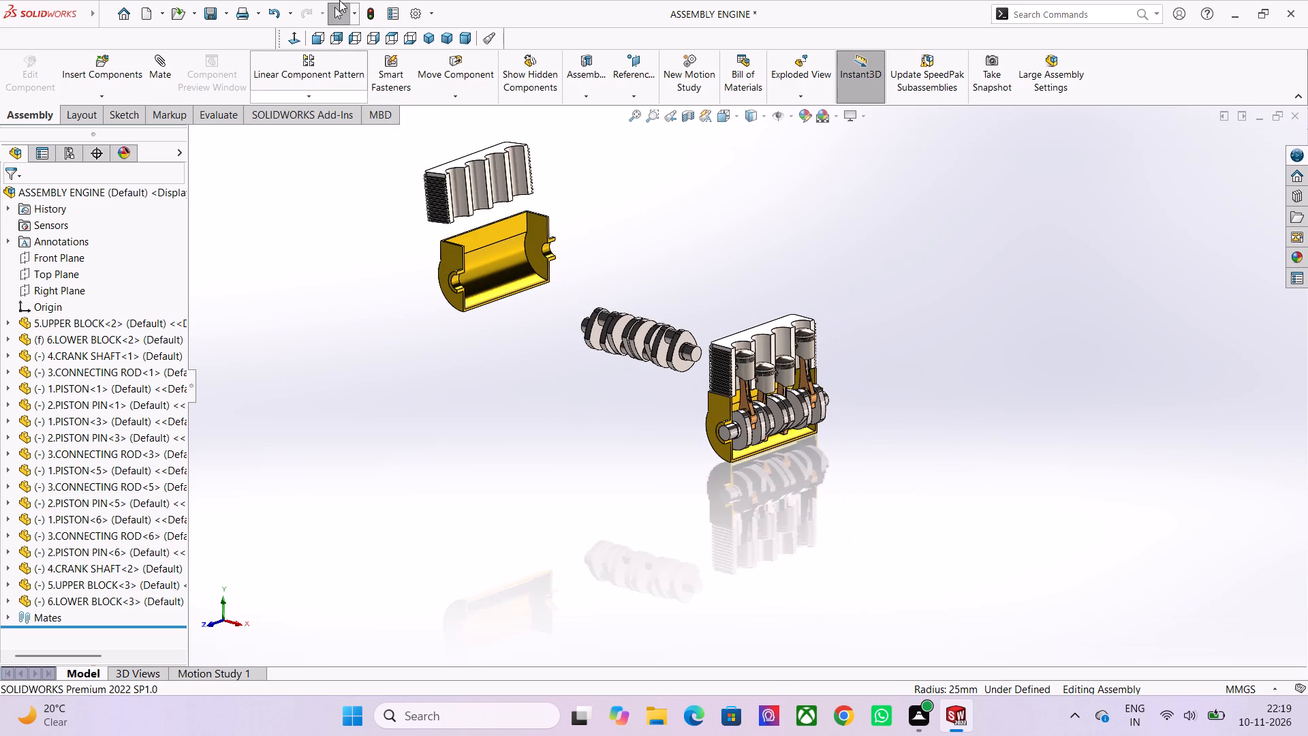
{"action": "scroll", "coordinate": [482, 228], "scroll_direction": "up", "scroll_amount": 2}
{"action": "scroll", "coordinate": [544, 215], "scroll_direction": "up", "scroll_amount": 3}
{"action": "scroll", "coordinate": [582, 333], "scroll_direction": "up", "scroll_amount": 2}
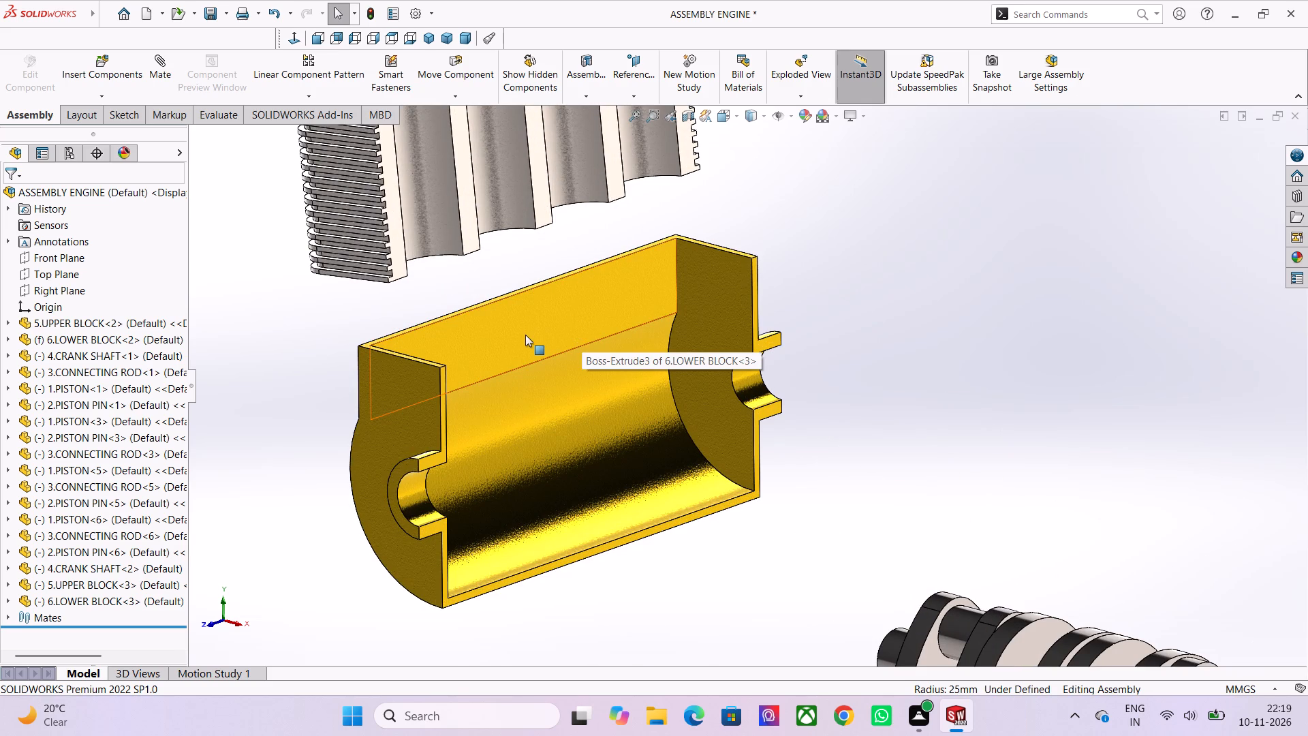
{"action": "scroll", "coordinate": [525, 336], "scroll_direction": "down", "scroll_amount": 2}
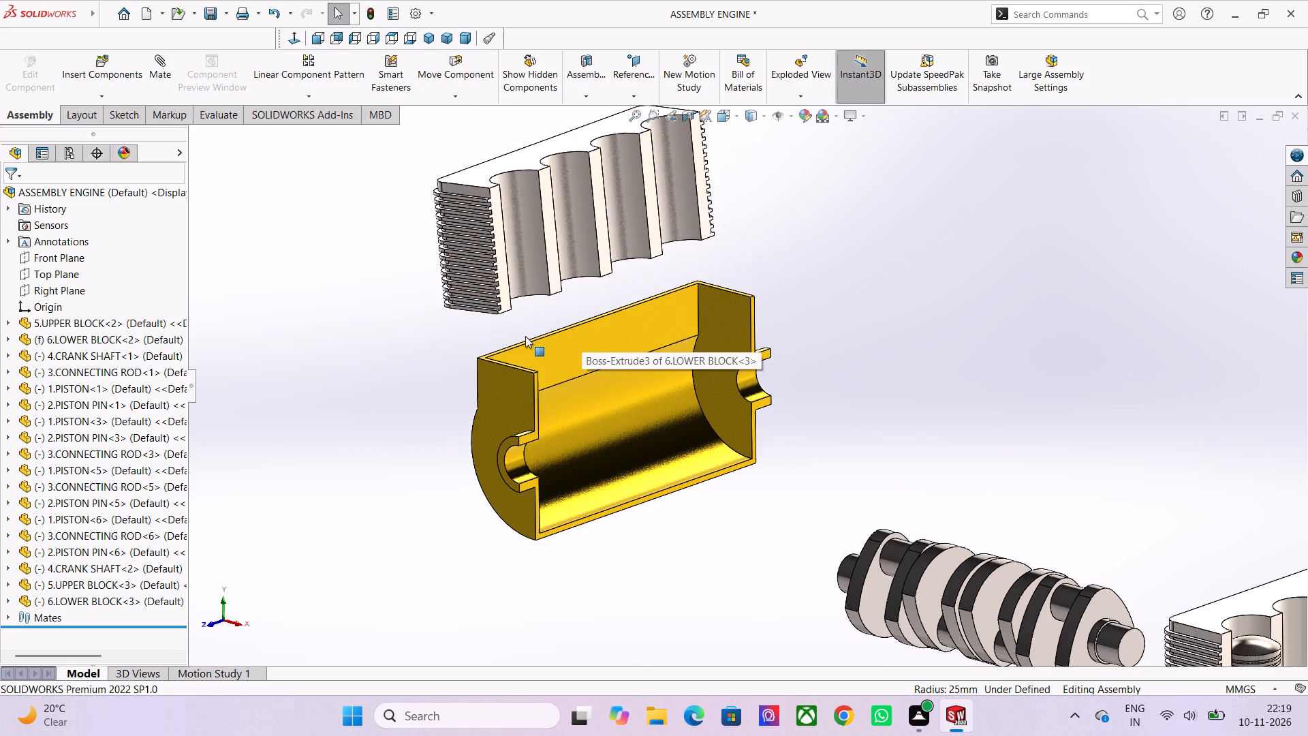
{"action": "scroll", "coordinate": [554, 365], "scroll_direction": "up", "scroll_amount": 3}
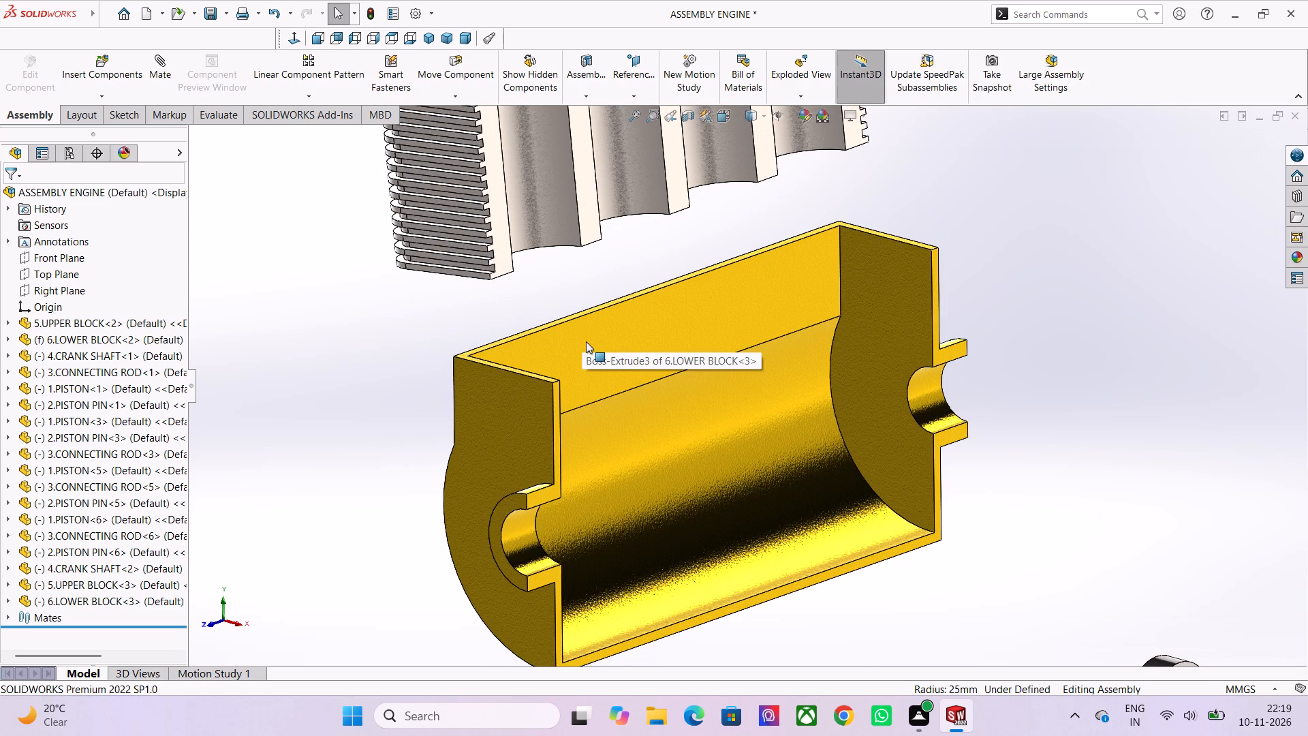
{"action": "scroll", "coordinate": [518, 271], "scroll_direction": "down", "scroll_amount": 2}
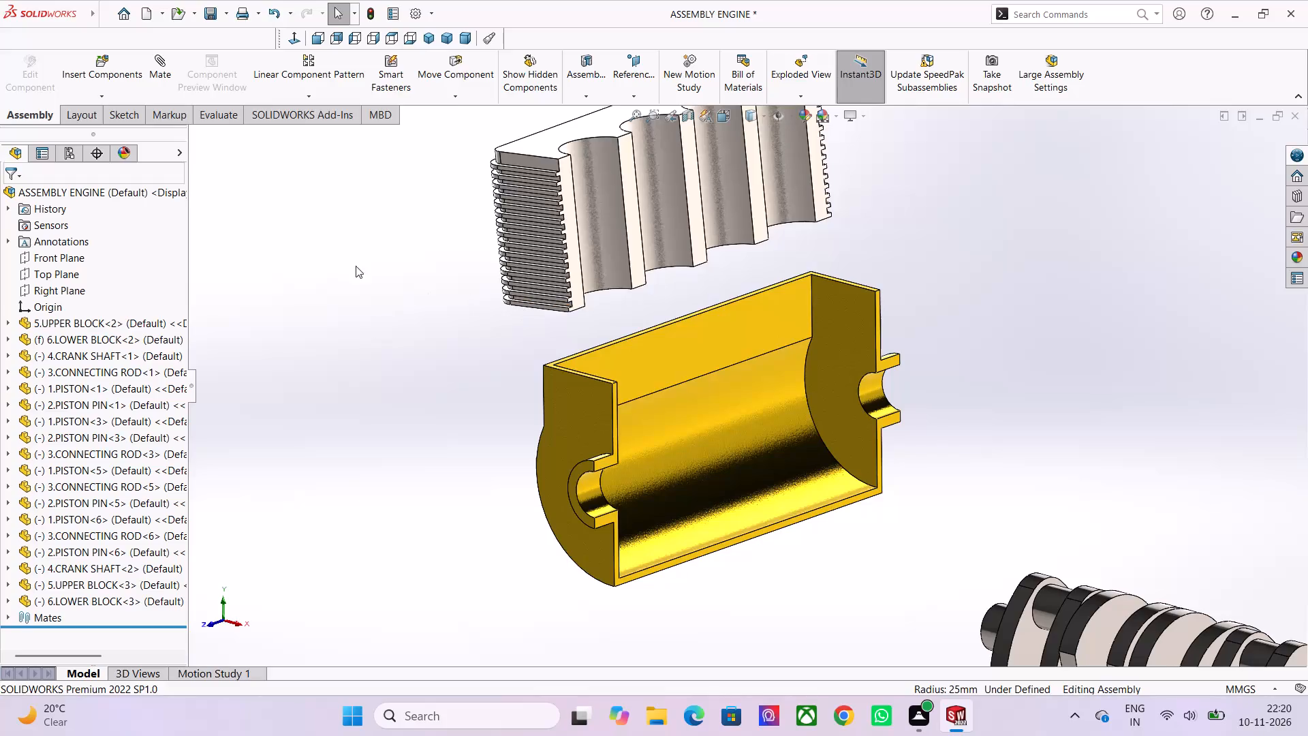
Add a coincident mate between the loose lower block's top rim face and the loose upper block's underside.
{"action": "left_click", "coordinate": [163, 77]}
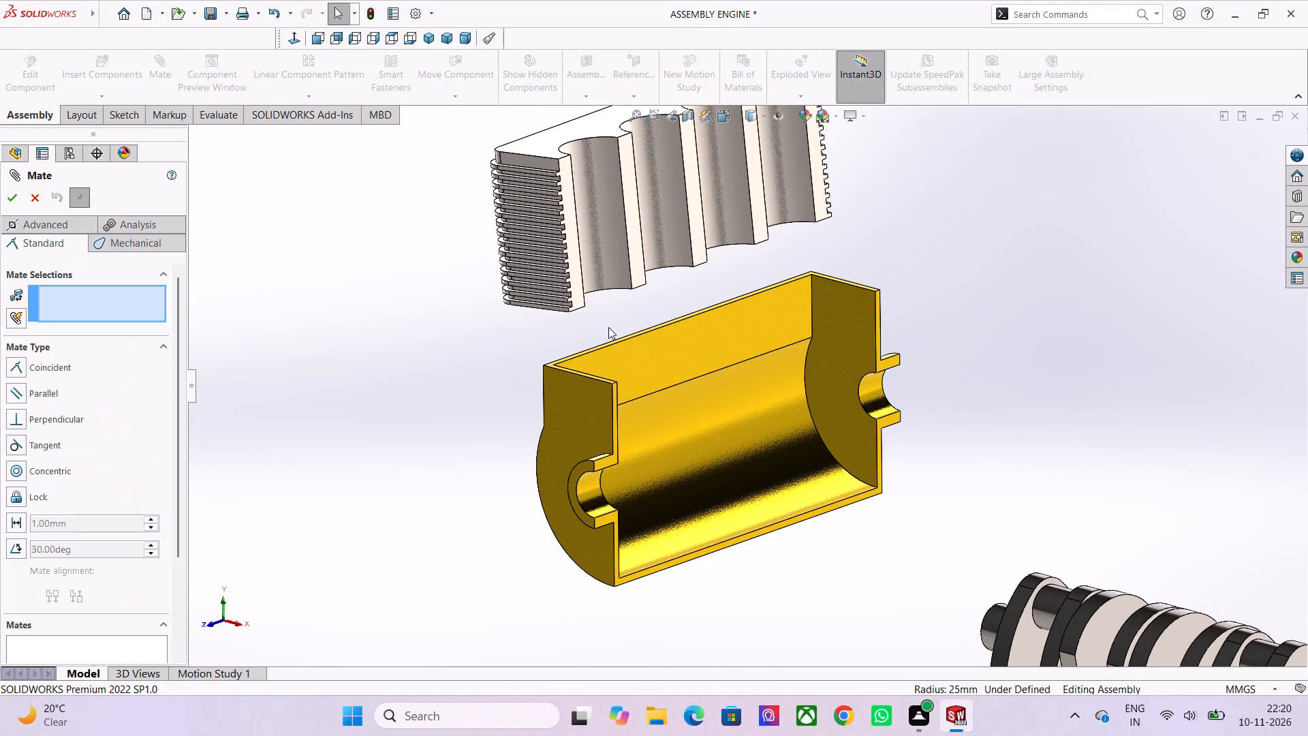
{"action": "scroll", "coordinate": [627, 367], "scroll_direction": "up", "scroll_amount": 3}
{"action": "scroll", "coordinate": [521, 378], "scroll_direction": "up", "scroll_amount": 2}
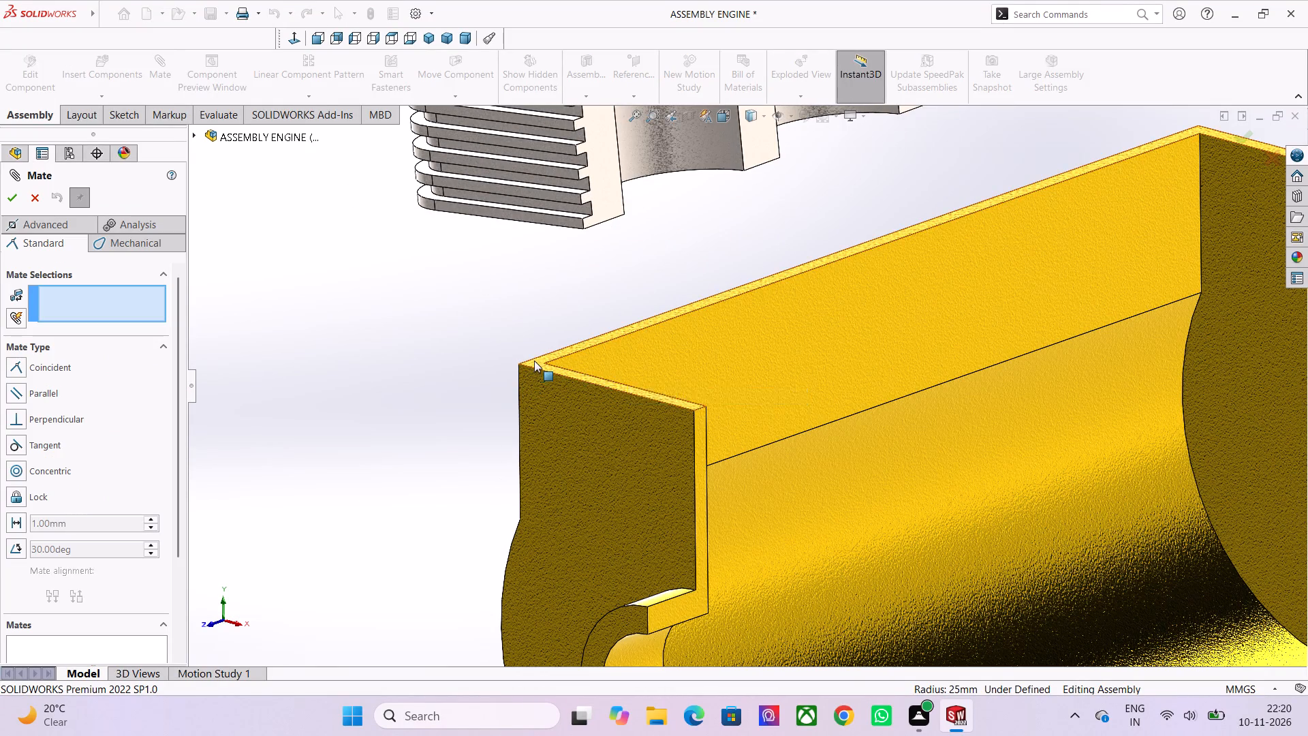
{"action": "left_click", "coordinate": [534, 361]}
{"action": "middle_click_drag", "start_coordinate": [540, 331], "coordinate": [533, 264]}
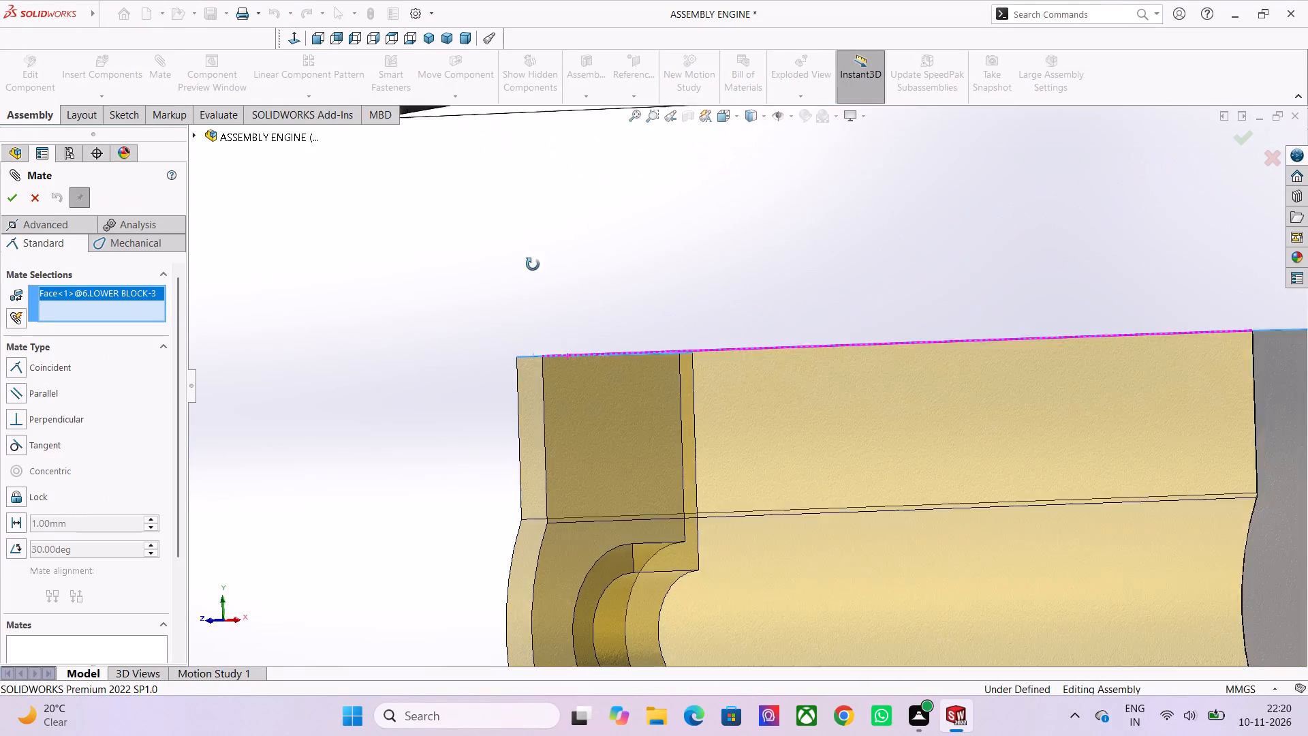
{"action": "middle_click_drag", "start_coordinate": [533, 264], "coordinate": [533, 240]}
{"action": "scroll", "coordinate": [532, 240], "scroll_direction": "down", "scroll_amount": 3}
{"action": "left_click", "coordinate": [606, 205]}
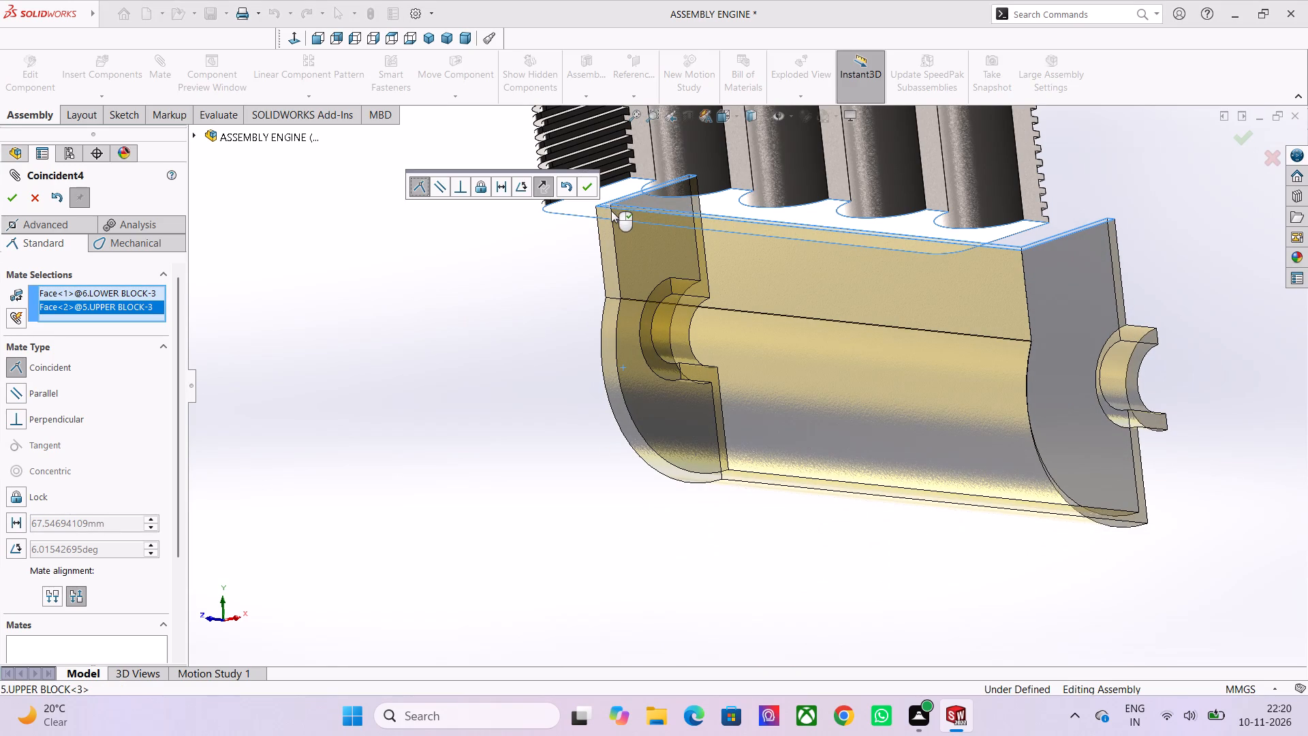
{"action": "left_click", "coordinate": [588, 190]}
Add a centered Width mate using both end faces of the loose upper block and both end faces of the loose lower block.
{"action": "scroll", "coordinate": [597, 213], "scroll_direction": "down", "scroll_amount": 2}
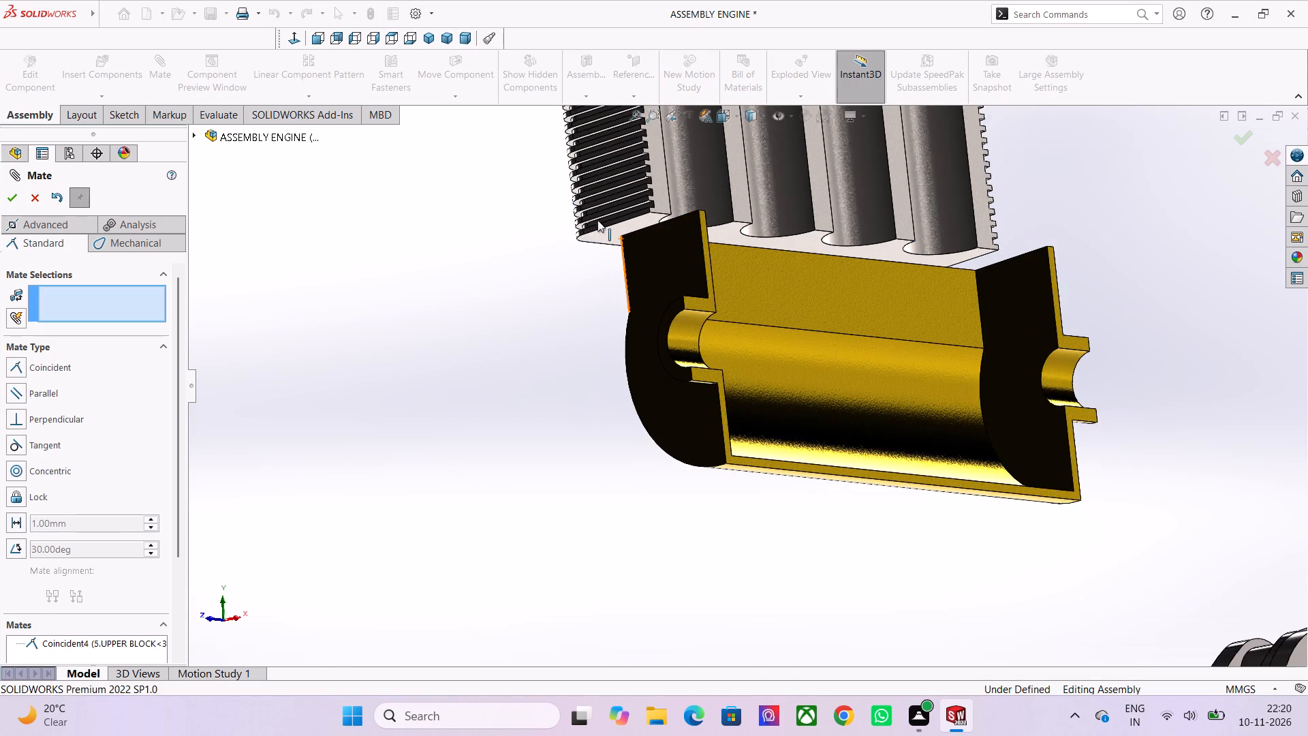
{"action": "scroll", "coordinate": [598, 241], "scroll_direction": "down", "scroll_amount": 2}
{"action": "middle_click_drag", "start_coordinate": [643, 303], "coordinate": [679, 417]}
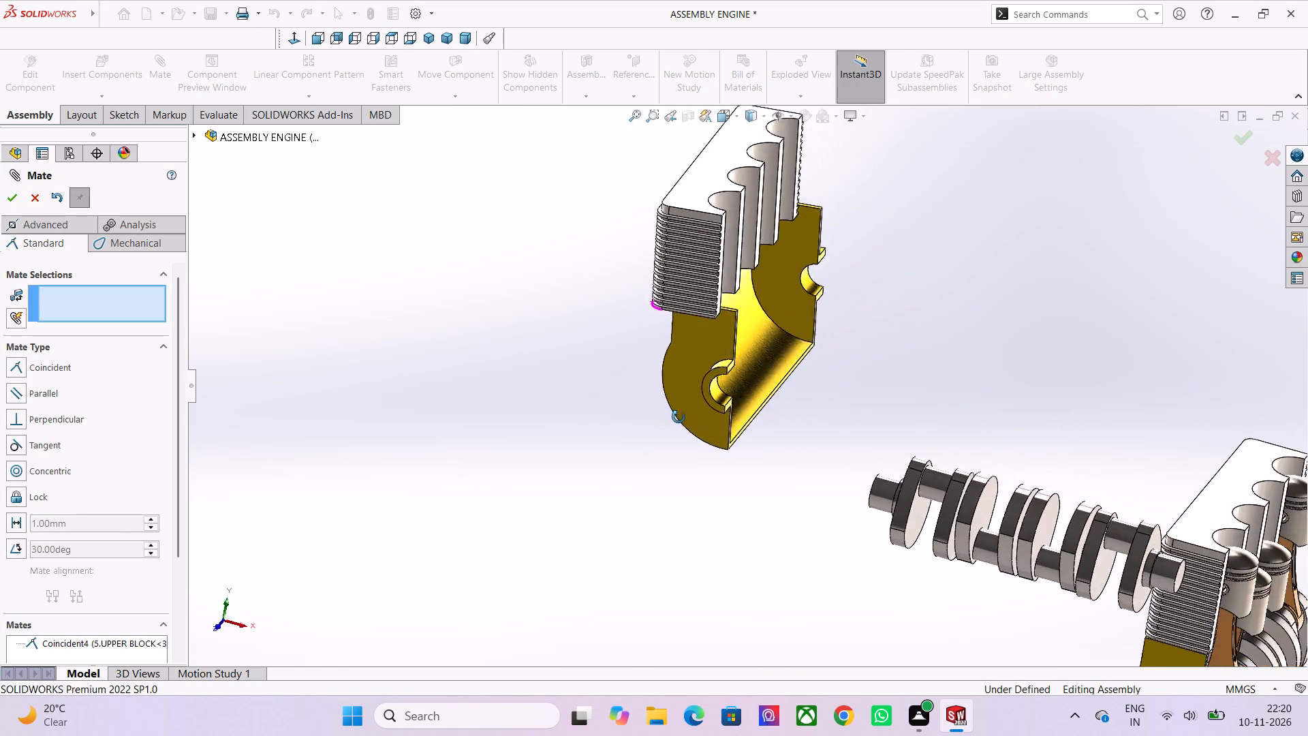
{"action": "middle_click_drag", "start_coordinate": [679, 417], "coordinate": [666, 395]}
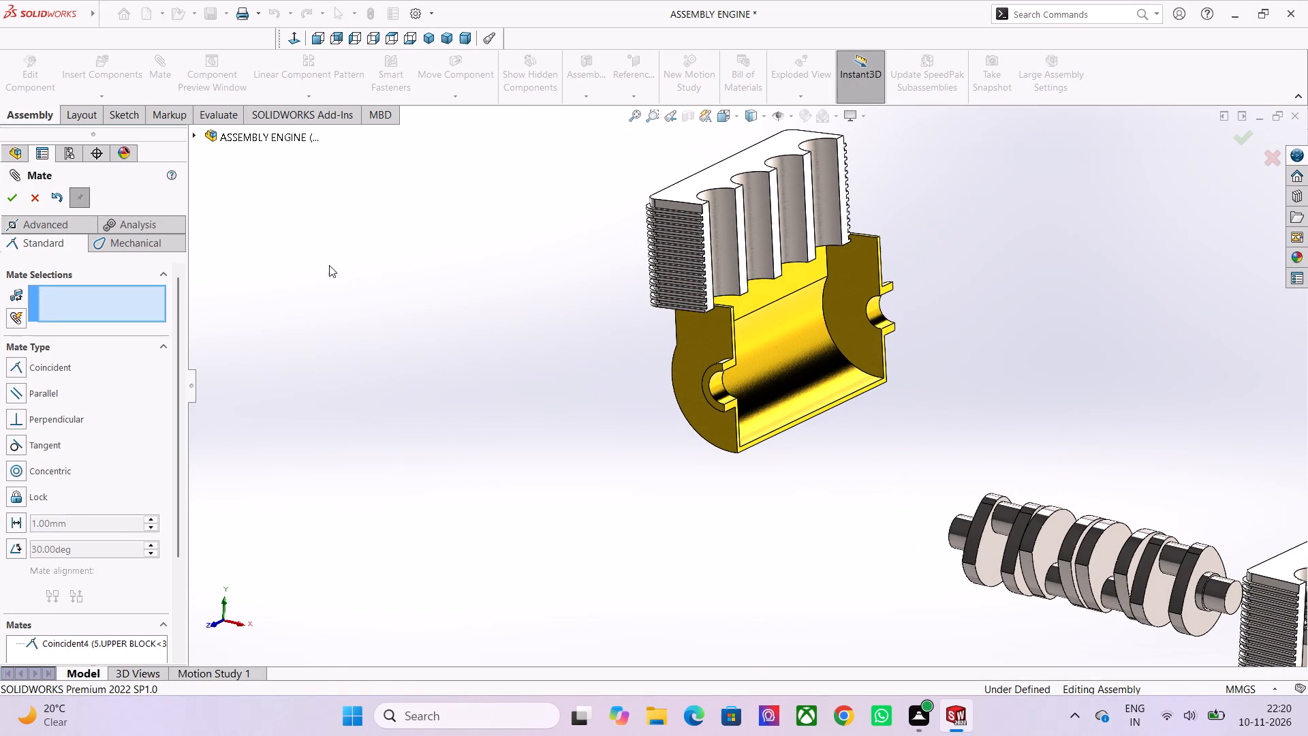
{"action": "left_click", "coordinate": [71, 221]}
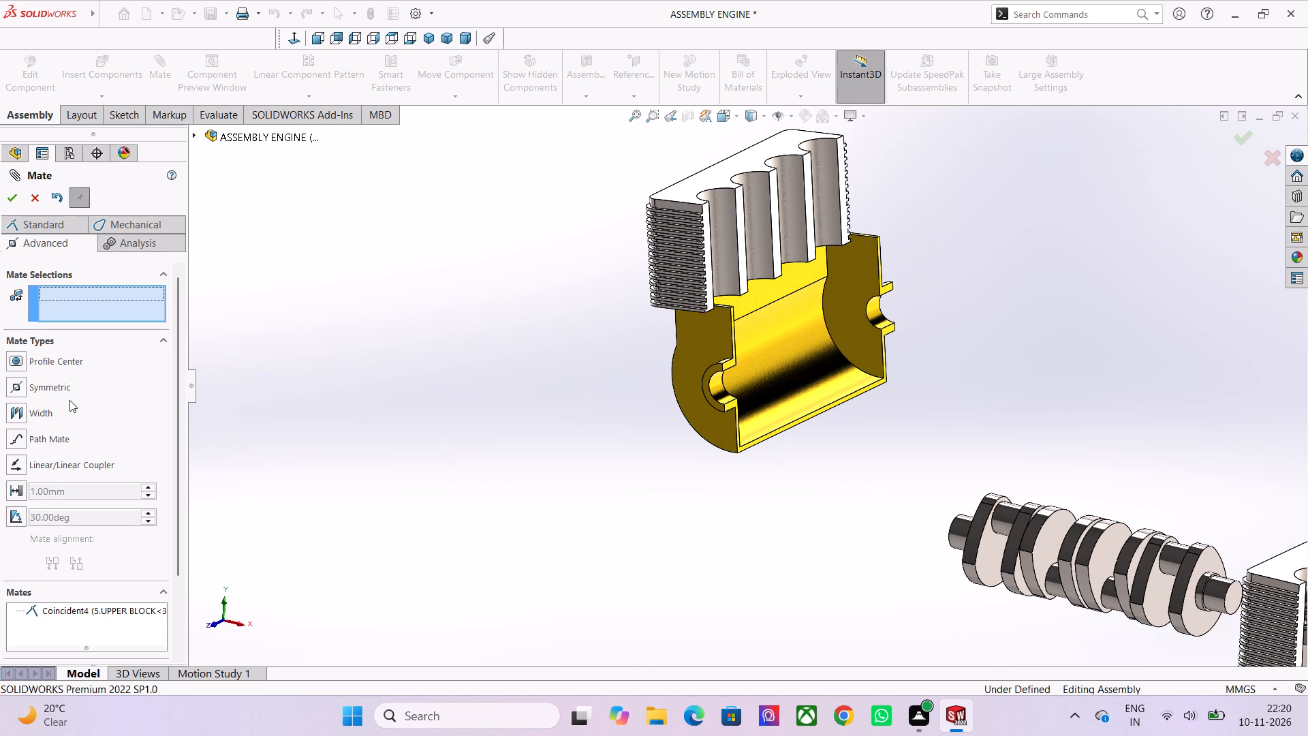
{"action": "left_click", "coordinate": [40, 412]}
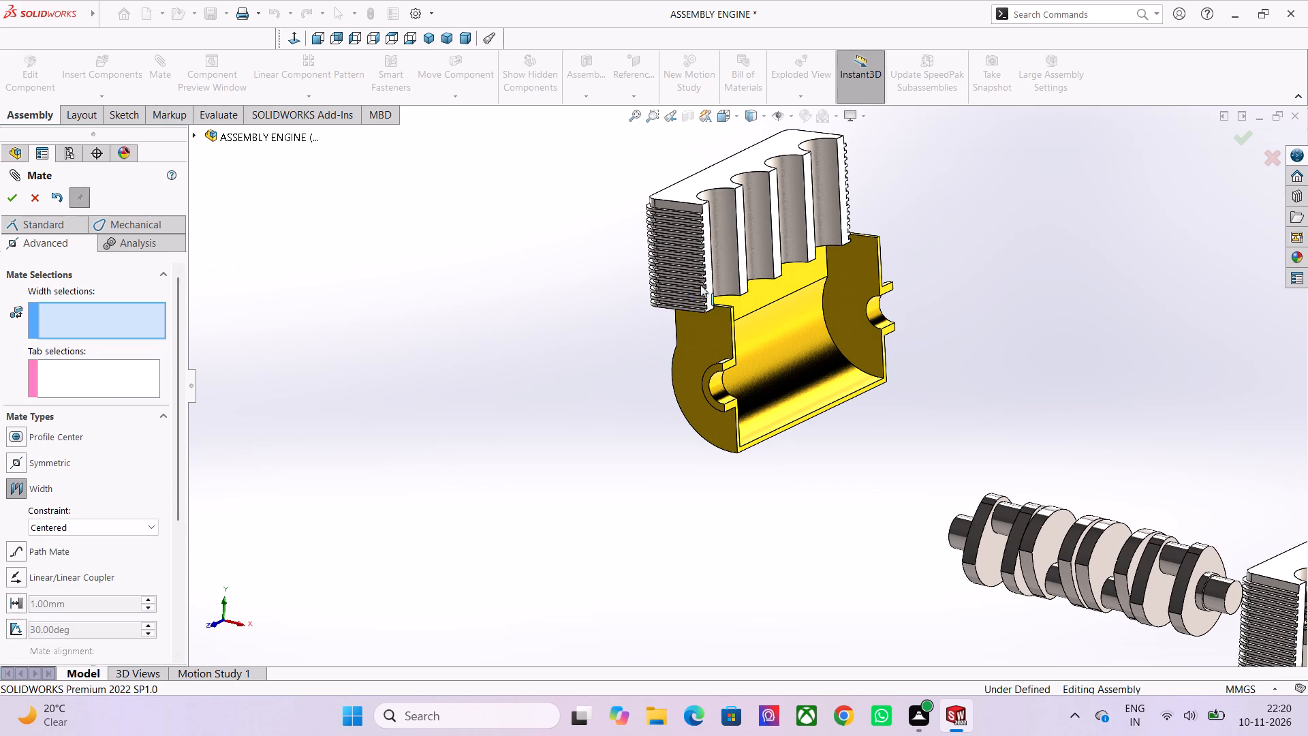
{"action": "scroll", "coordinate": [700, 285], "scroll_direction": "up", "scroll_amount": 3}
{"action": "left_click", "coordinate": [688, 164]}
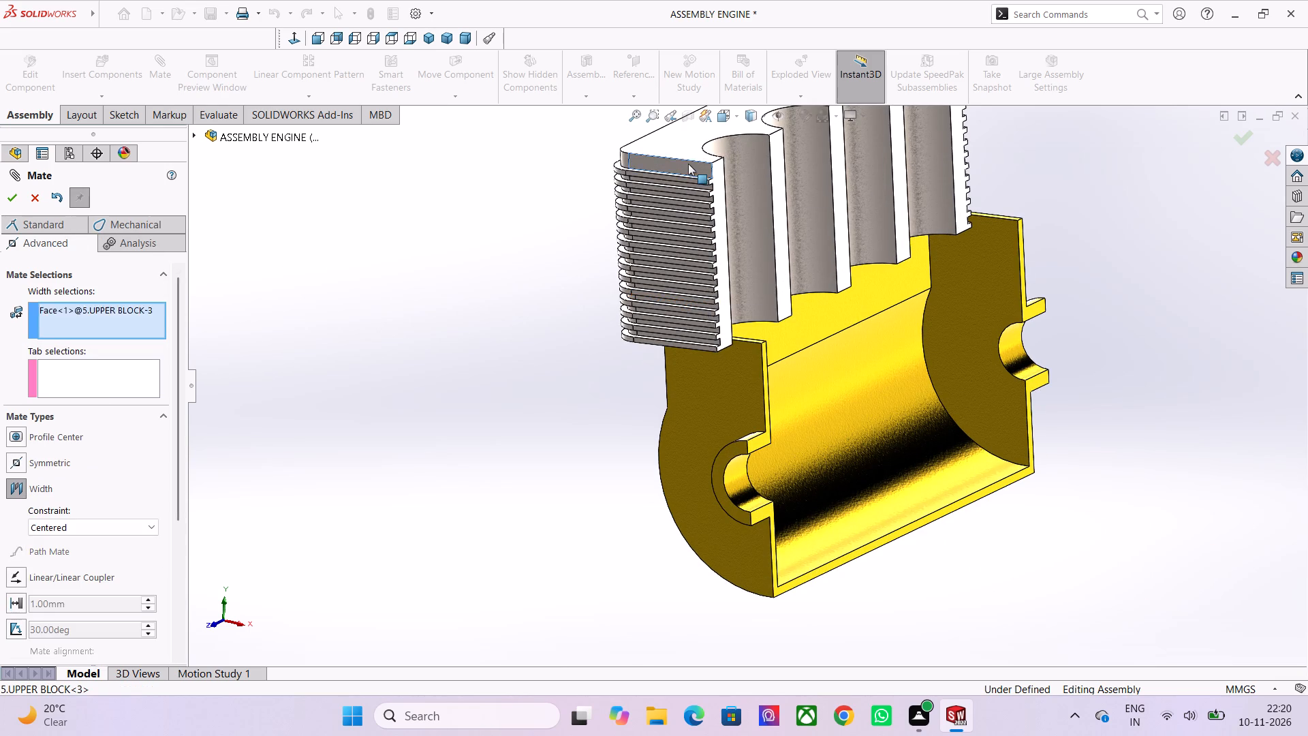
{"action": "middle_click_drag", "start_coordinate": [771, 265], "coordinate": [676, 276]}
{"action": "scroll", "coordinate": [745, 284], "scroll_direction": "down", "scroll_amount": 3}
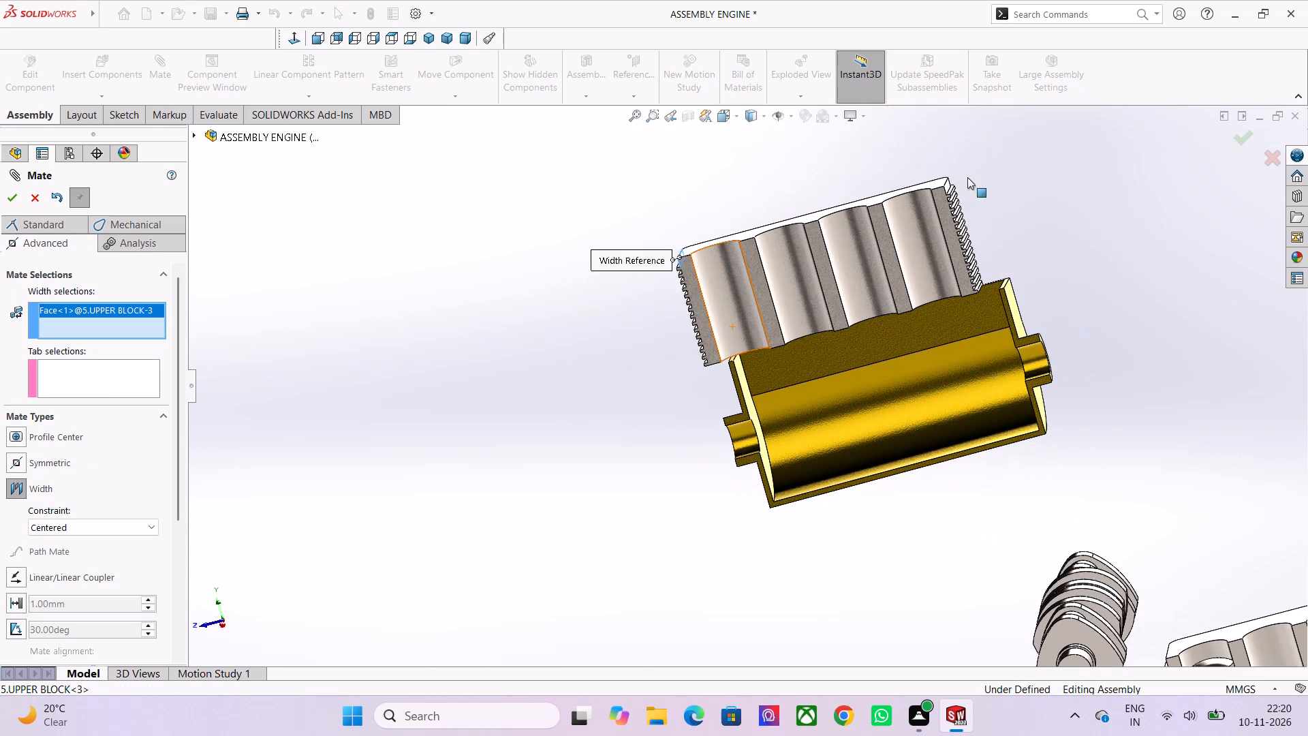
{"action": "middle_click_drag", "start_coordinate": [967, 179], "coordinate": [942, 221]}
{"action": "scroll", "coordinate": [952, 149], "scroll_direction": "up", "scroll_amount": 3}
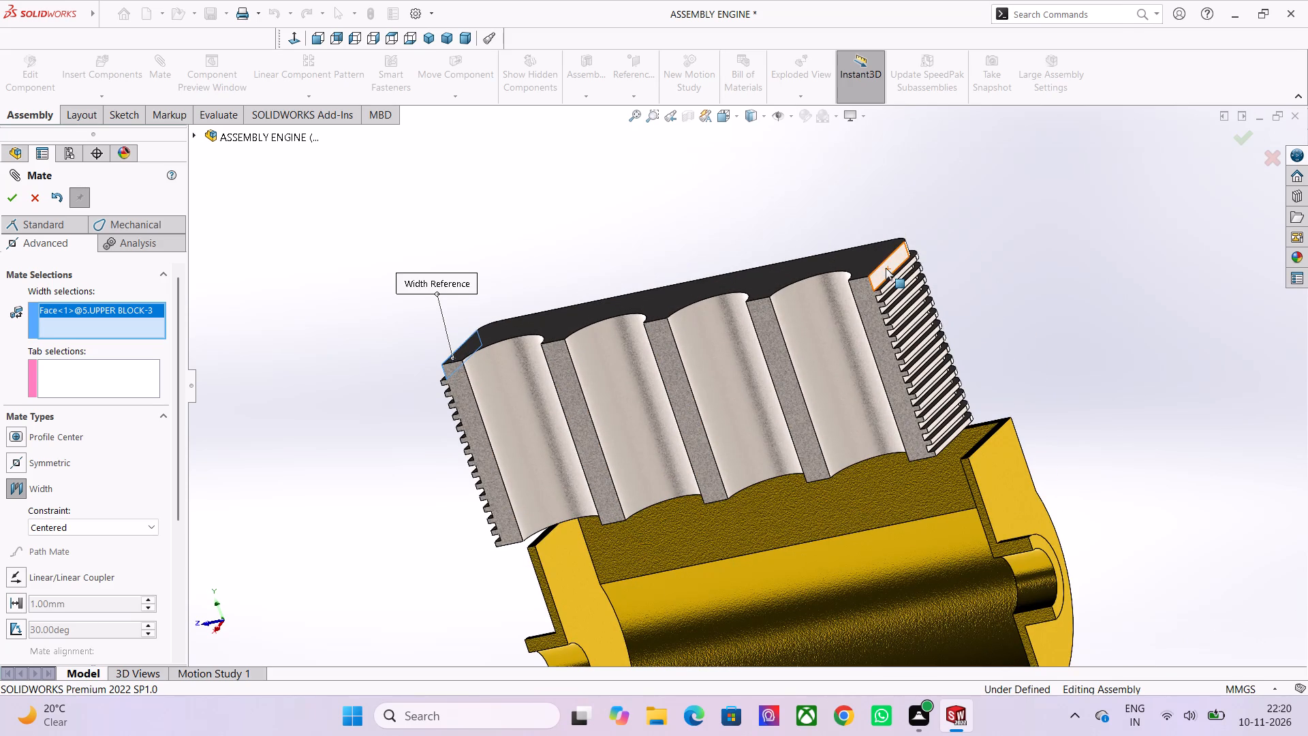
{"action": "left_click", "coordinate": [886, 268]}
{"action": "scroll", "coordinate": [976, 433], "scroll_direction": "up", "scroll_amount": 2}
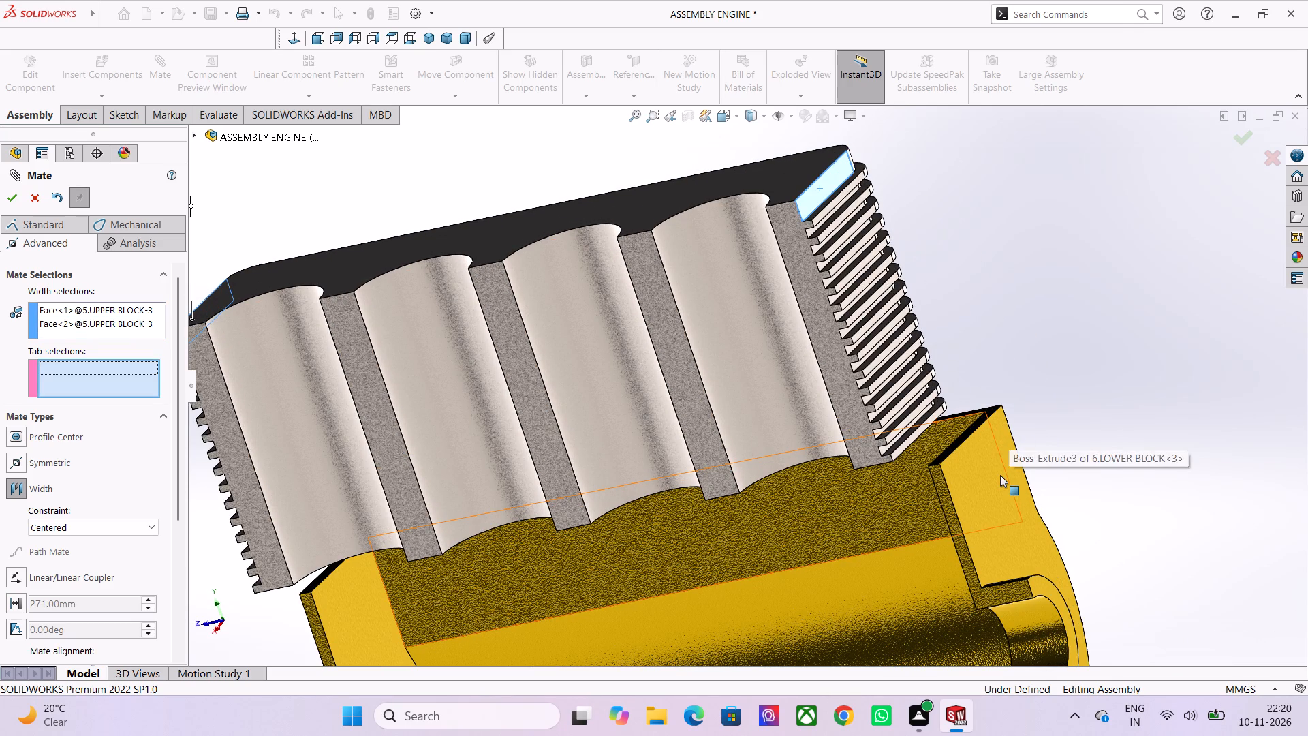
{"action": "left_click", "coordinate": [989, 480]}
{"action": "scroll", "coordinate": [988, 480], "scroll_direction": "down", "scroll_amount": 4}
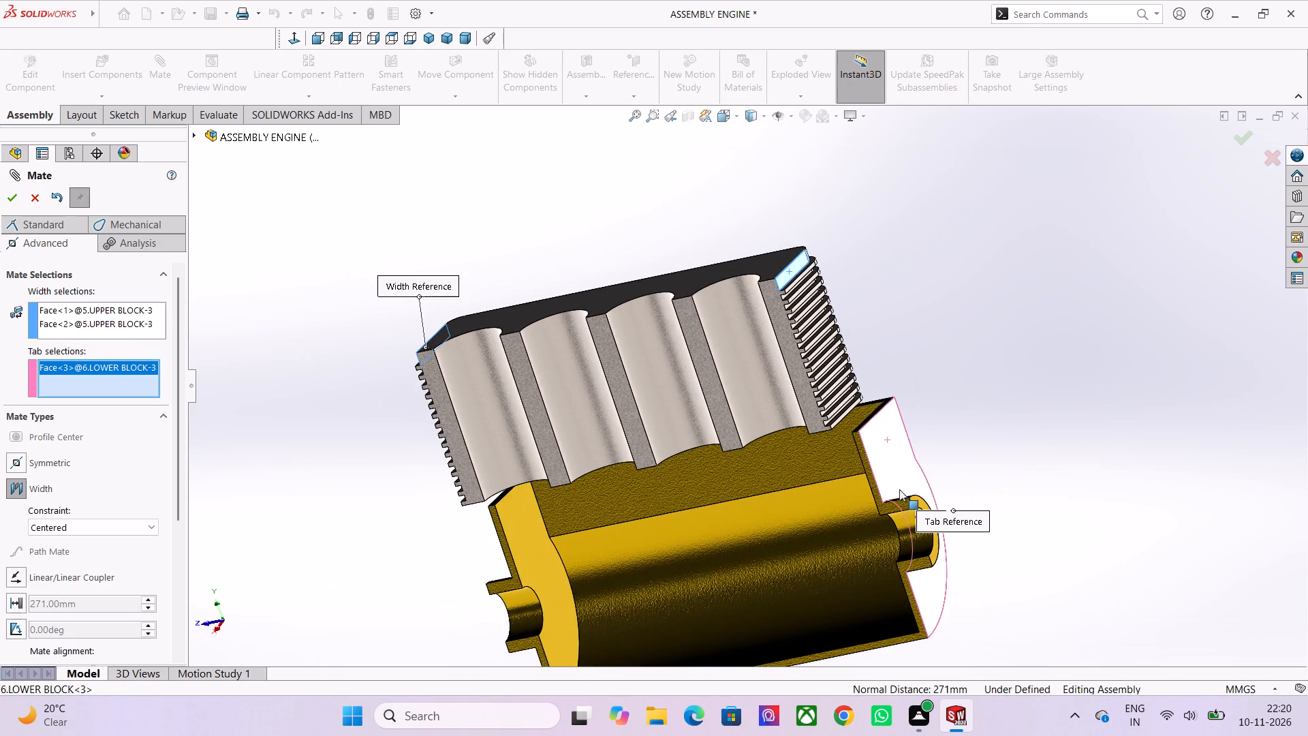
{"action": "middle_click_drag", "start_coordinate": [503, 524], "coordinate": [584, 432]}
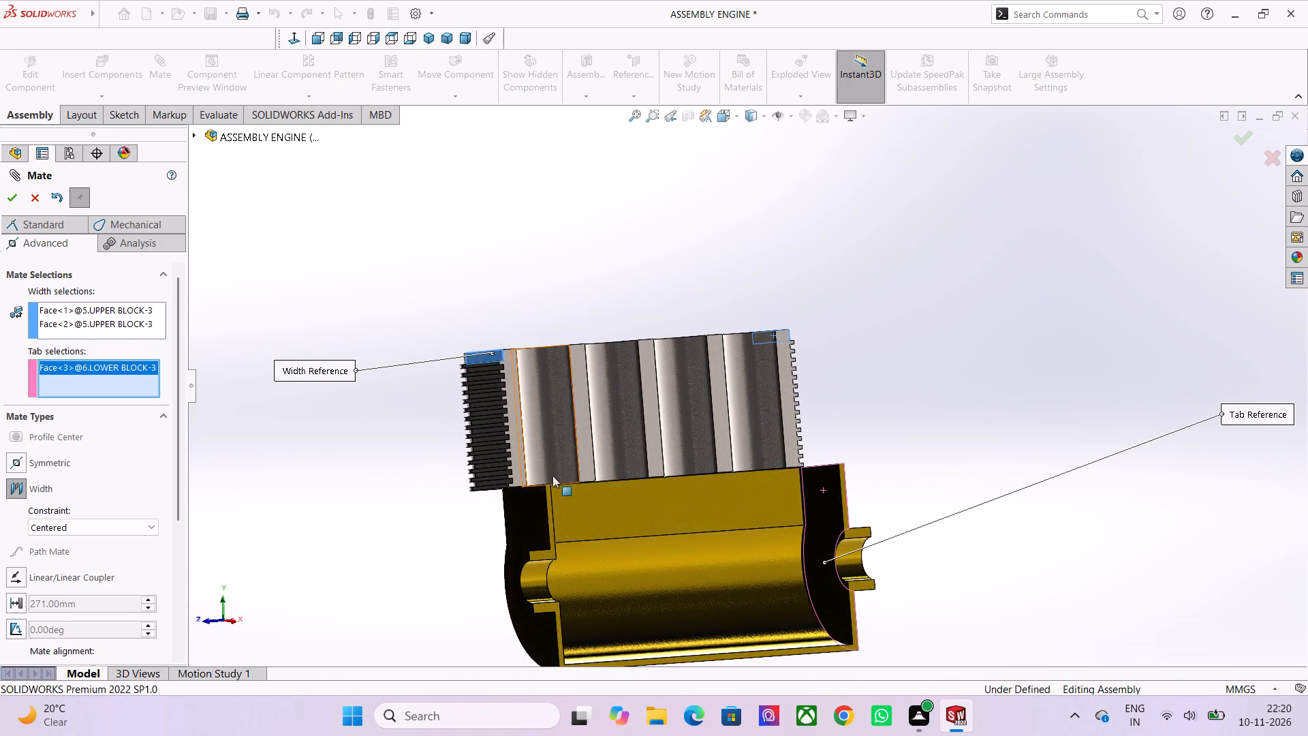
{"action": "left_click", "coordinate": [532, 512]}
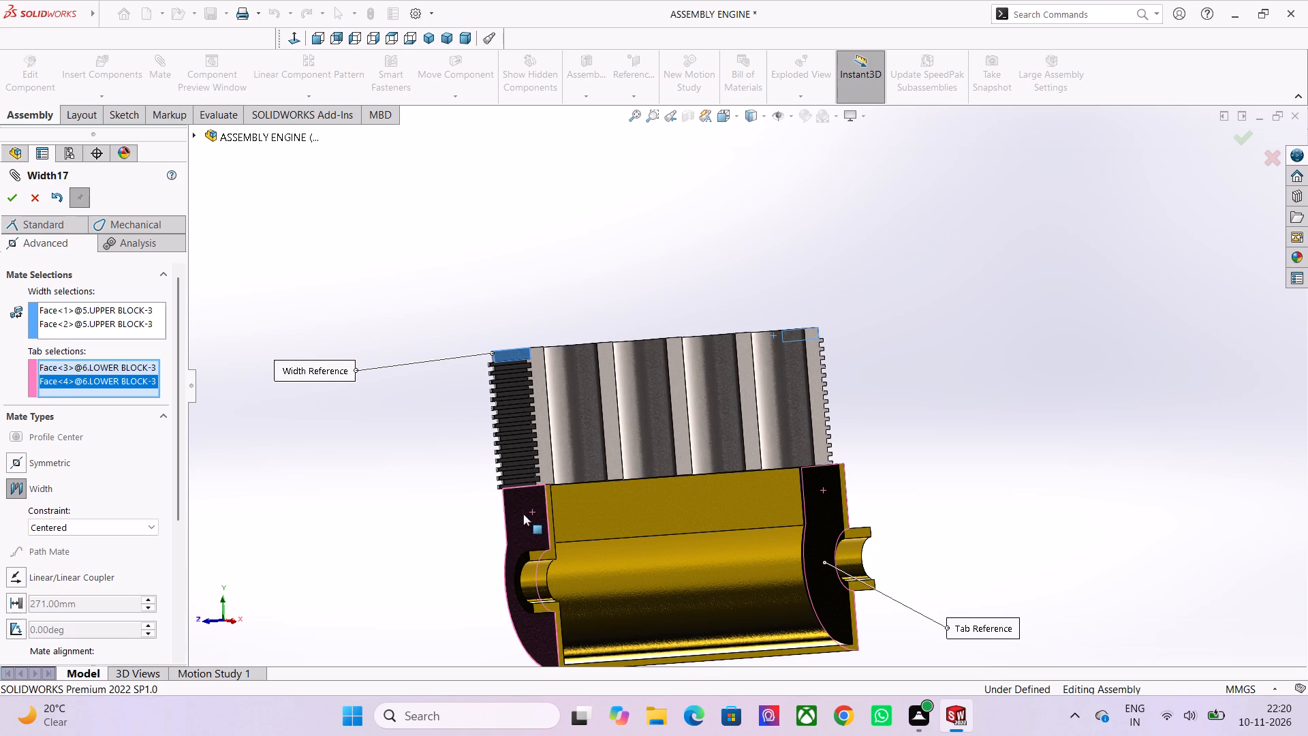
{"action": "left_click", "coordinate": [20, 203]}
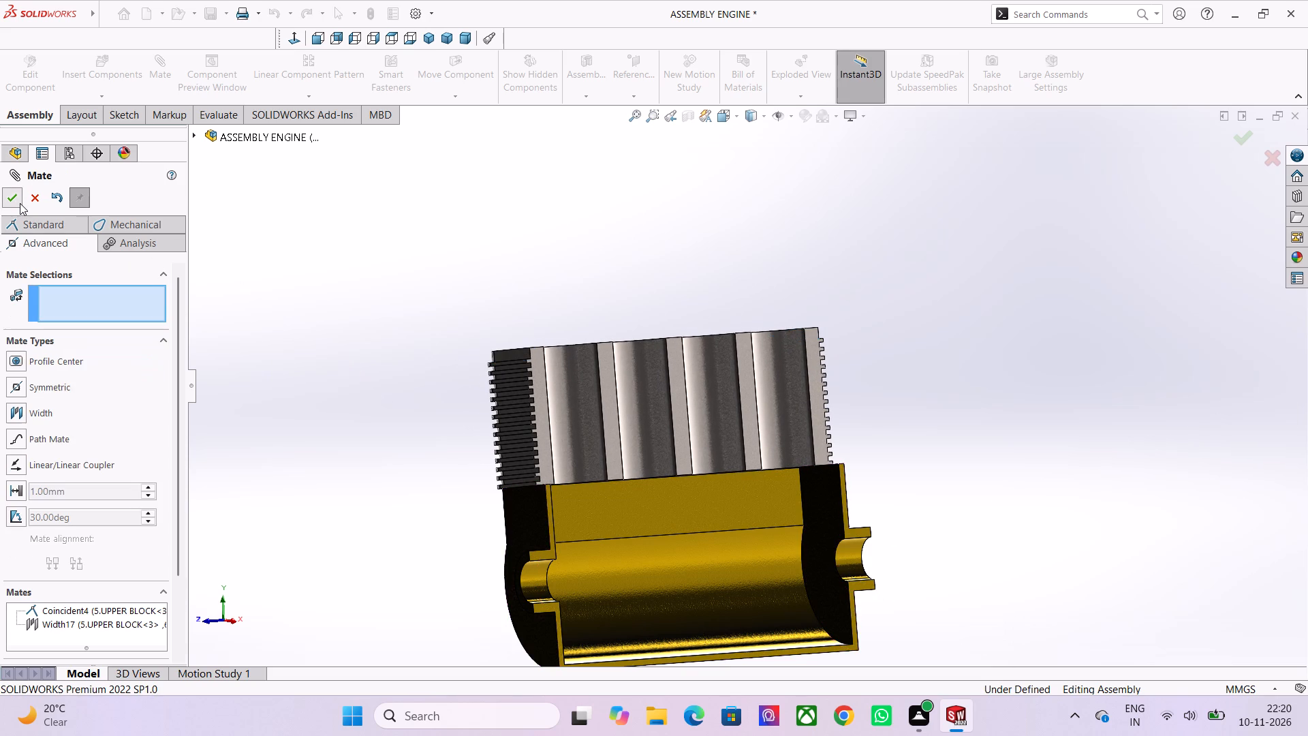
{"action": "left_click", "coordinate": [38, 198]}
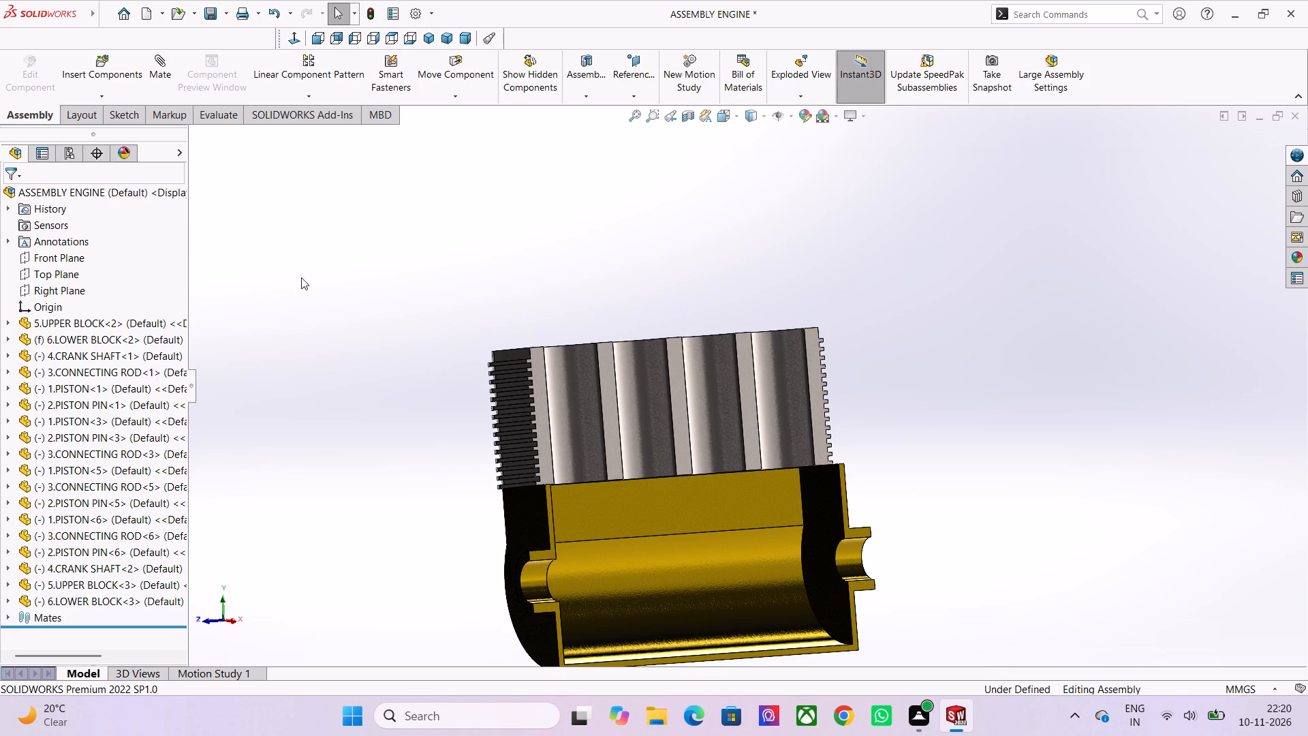
Examine how the upper block sits on the lower block in the existing engine, especially at the end and side faces.
{"action": "scroll", "coordinate": [454, 305], "scroll_direction": "down", "scroll_amount": 2}
{"action": "middle_click_drag", "start_coordinate": [576, 322], "coordinate": [692, 276]}
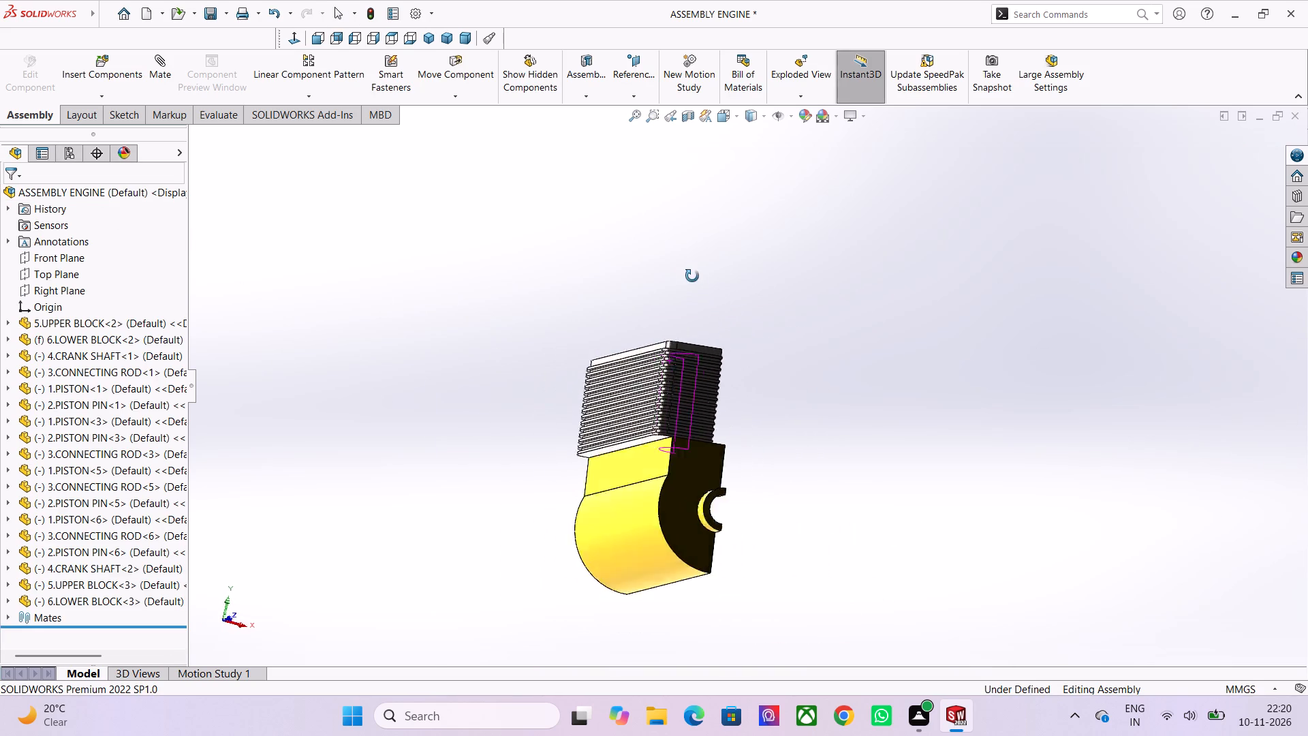
{"action": "middle_click_drag", "start_coordinate": [692, 276], "coordinate": [665, 321]}
{"action": "scroll", "coordinate": [649, 480], "scroll_direction": "down", "scroll_amount": 3}
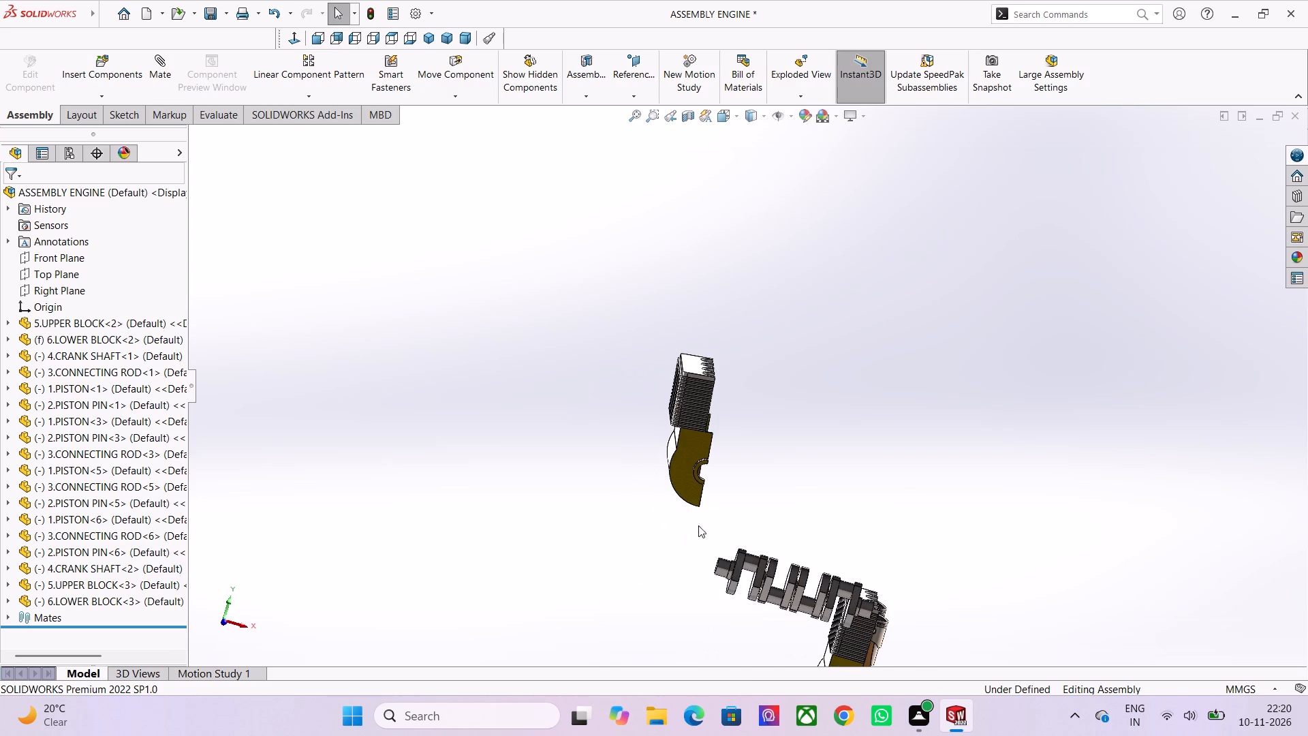
{"action": "scroll", "coordinate": [749, 551], "scroll_direction": "down", "scroll_amount": 2}
{"action": "scroll", "coordinate": [878, 526], "scroll_direction": "up", "scroll_amount": 3}
{"action": "scroll", "coordinate": [741, 568], "scroll_direction": "up", "scroll_amount": 6}
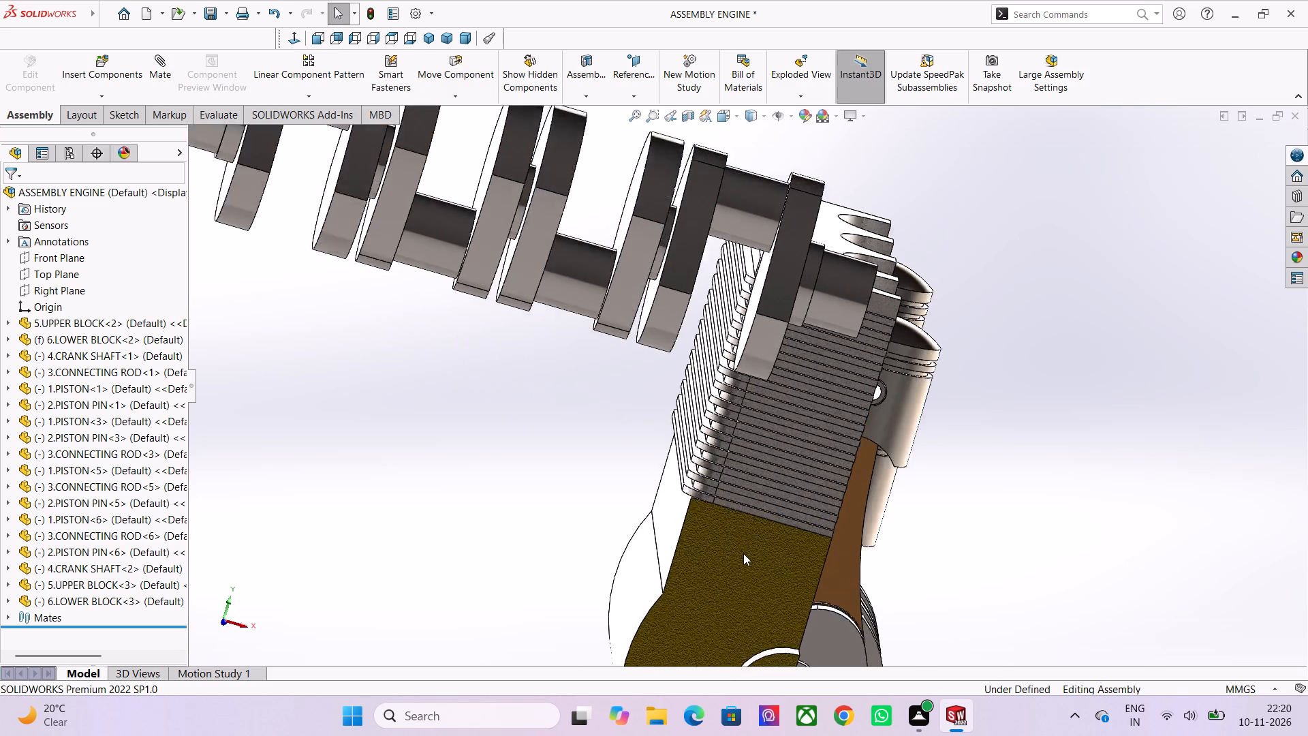
{"action": "scroll", "coordinate": [743, 553], "scroll_direction": "up", "scroll_amount": 2}
{"action": "middle_click_drag", "start_coordinate": [751, 527], "coordinate": [760, 444]}
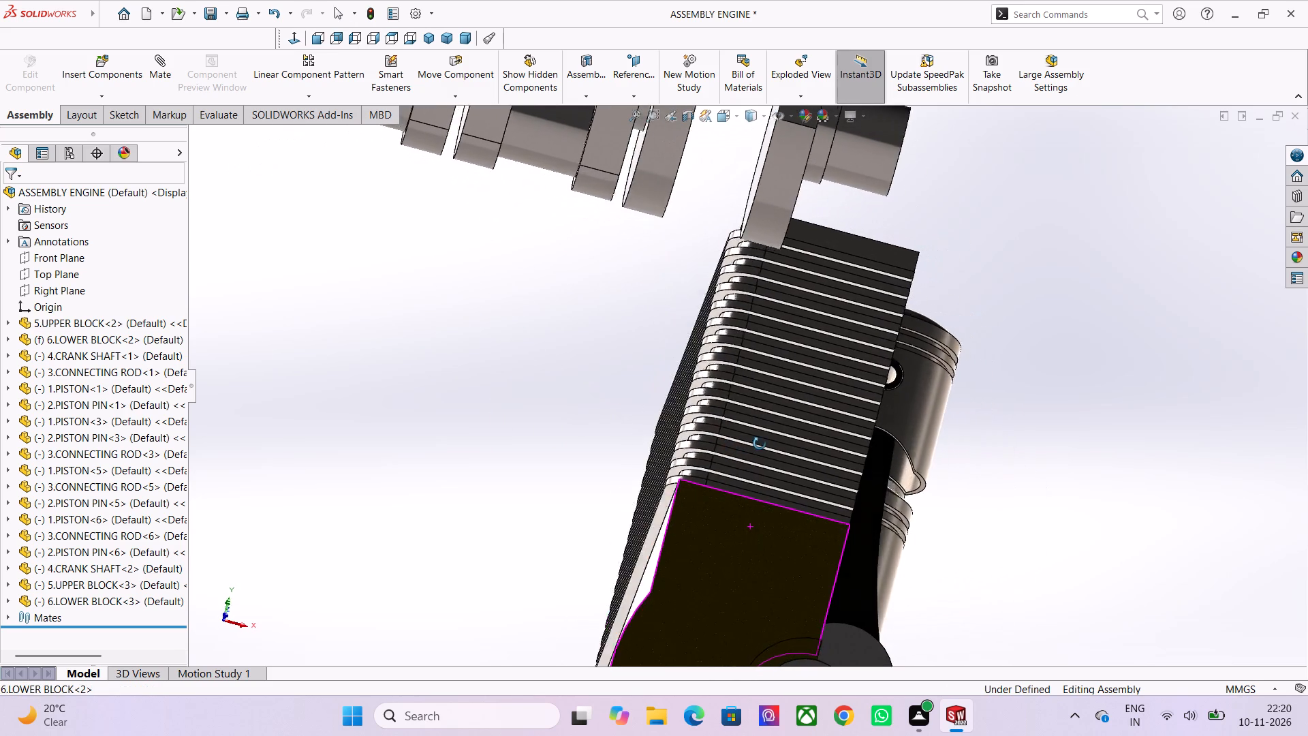
{"action": "middle_click_drag", "start_coordinate": [760, 444], "coordinate": [751, 500]}
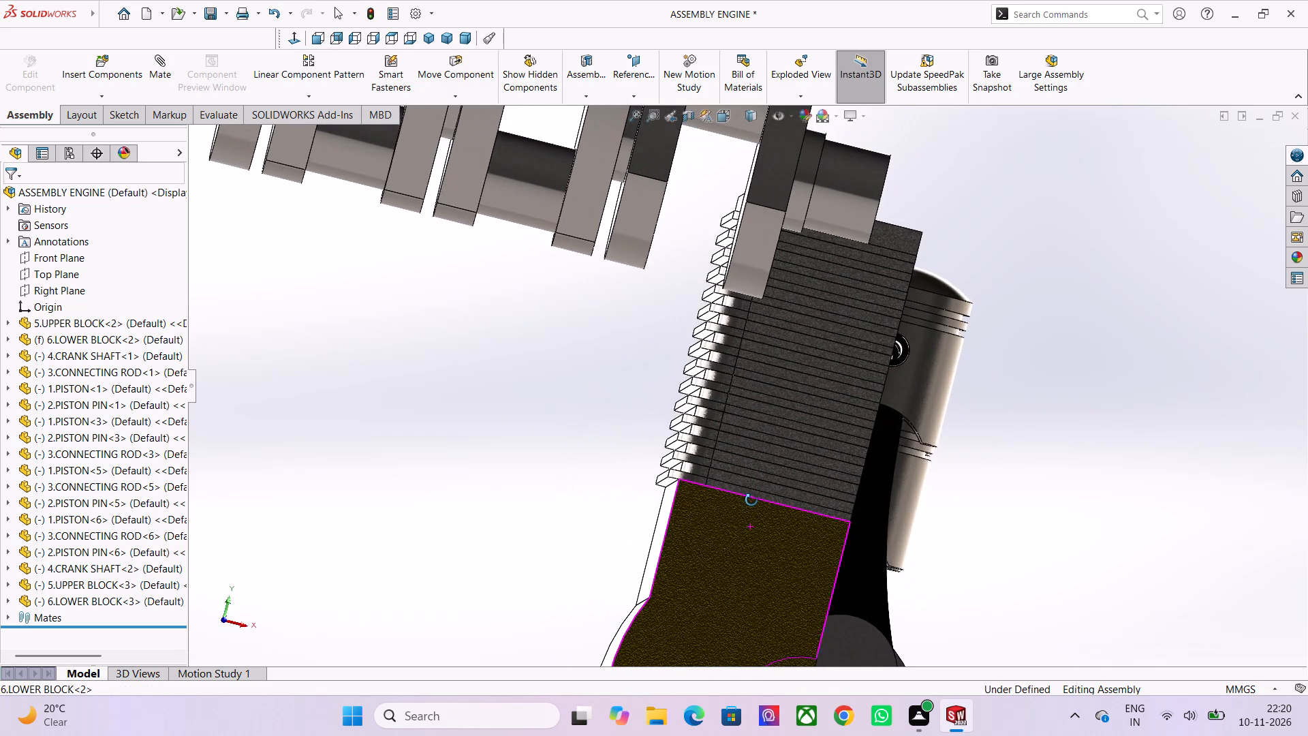
{"action": "middle_click_drag", "start_coordinate": [751, 500], "coordinate": [751, 502]}
{"action": "scroll", "coordinate": [747, 504], "scroll_direction": "down", "scroll_amount": 2}
{"action": "middle_click_drag", "start_coordinate": [760, 504], "coordinate": [711, 499]}
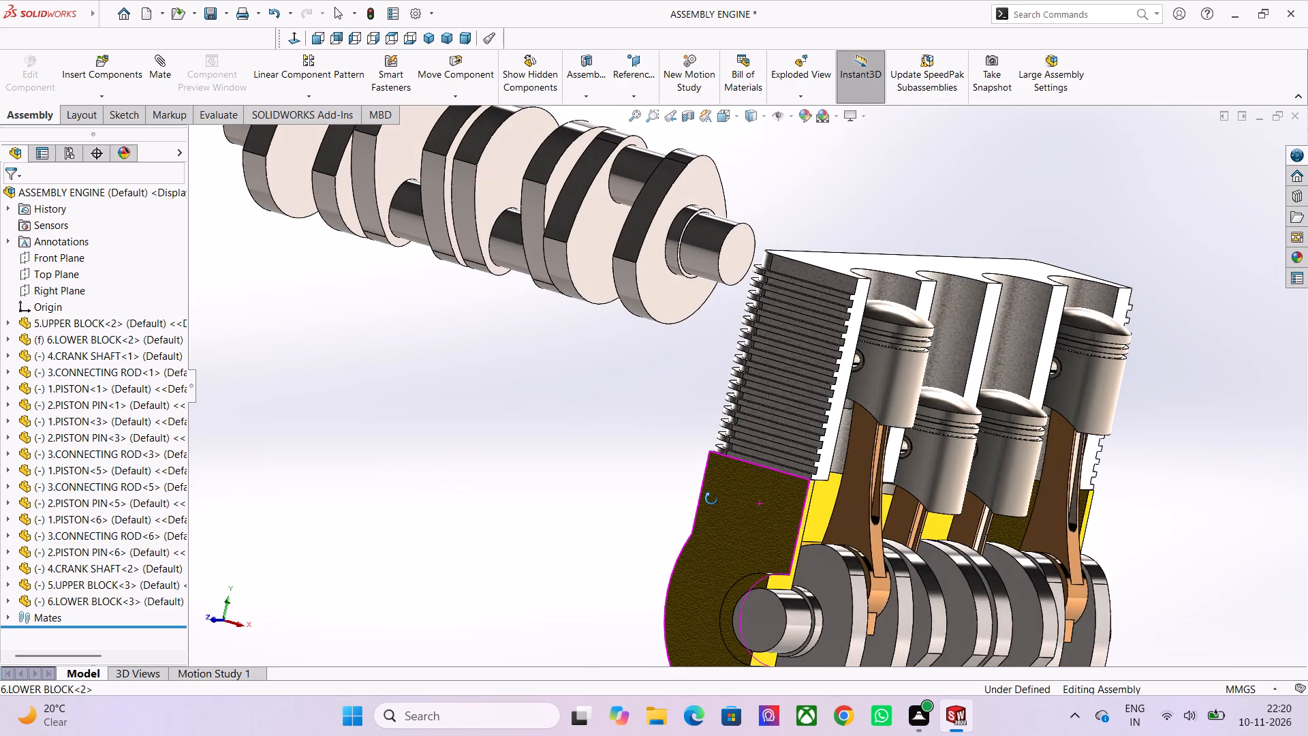
{"action": "middle_click_drag", "start_coordinate": [711, 499], "coordinate": [741, 459]}
Inspect the seam and edge alignment between the newly mated upper and lower blocks, comparing them with the existing engine.
{"action": "scroll", "coordinate": [743, 461], "scroll_direction": "down", "scroll_amount": 4}
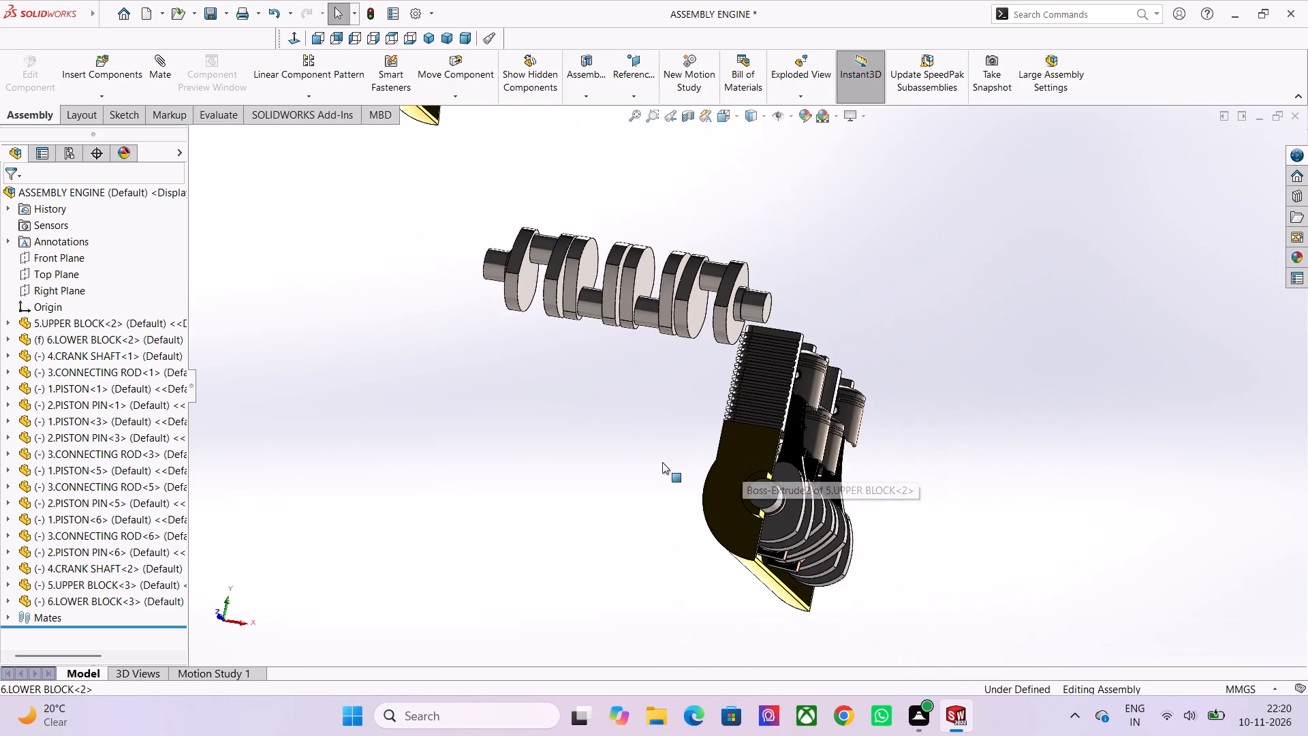
{"action": "scroll", "coordinate": [497, 239], "scroll_direction": "down", "scroll_amount": 4}
{"action": "middle_click_drag", "start_coordinate": [497, 239], "coordinate": [484, 343]}
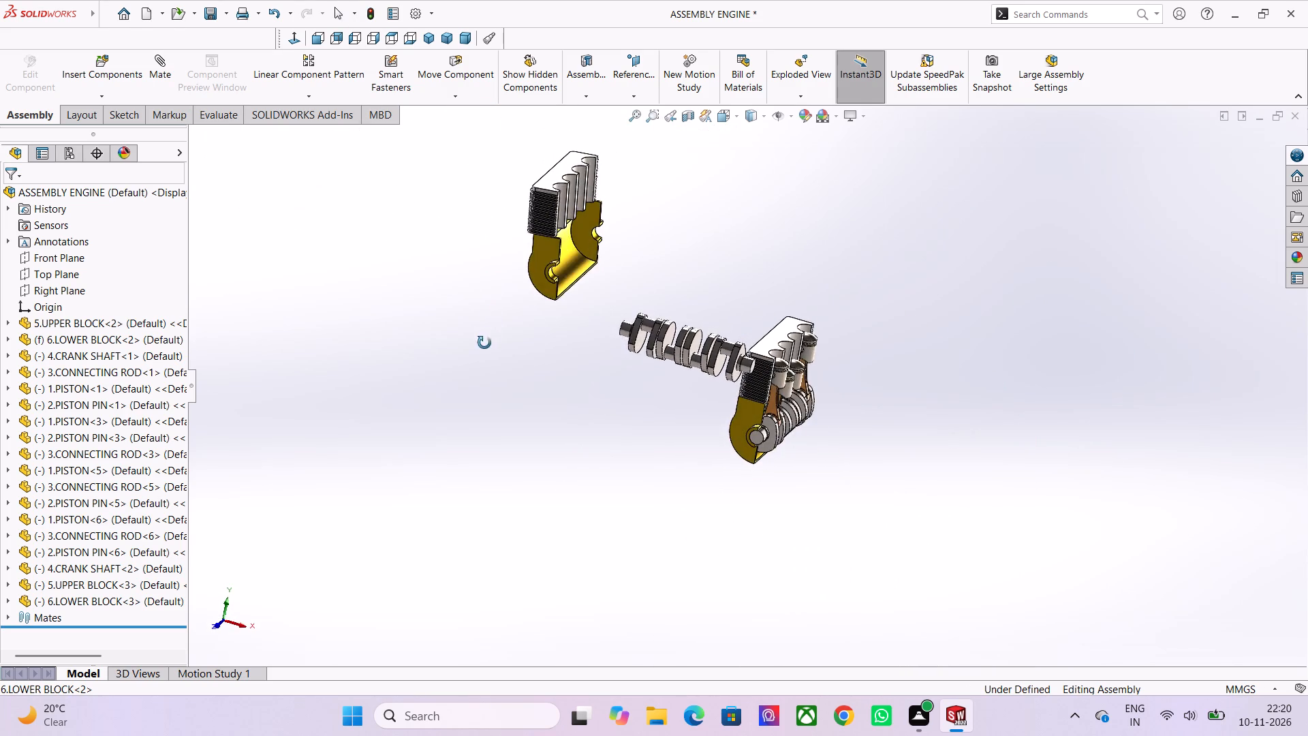
{"action": "middle_click_drag", "start_coordinate": [484, 343], "coordinate": [484, 343]}
{"action": "scroll", "coordinate": [574, 215], "scroll_direction": "up", "scroll_amount": 8}
{"action": "scroll", "coordinate": [864, 311], "scroll_direction": "down", "scroll_amount": 2}
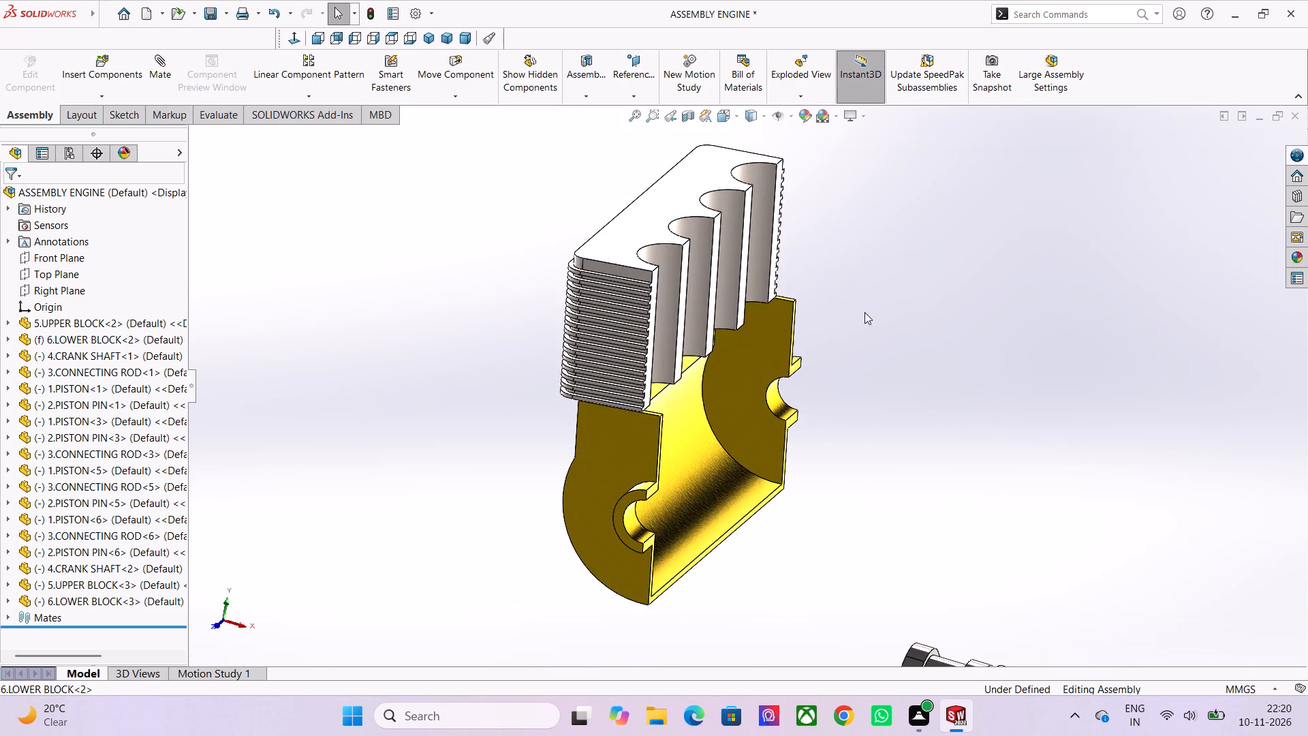
{"action": "middle_click_drag", "start_coordinate": [878, 326], "coordinate": [762, 320]}
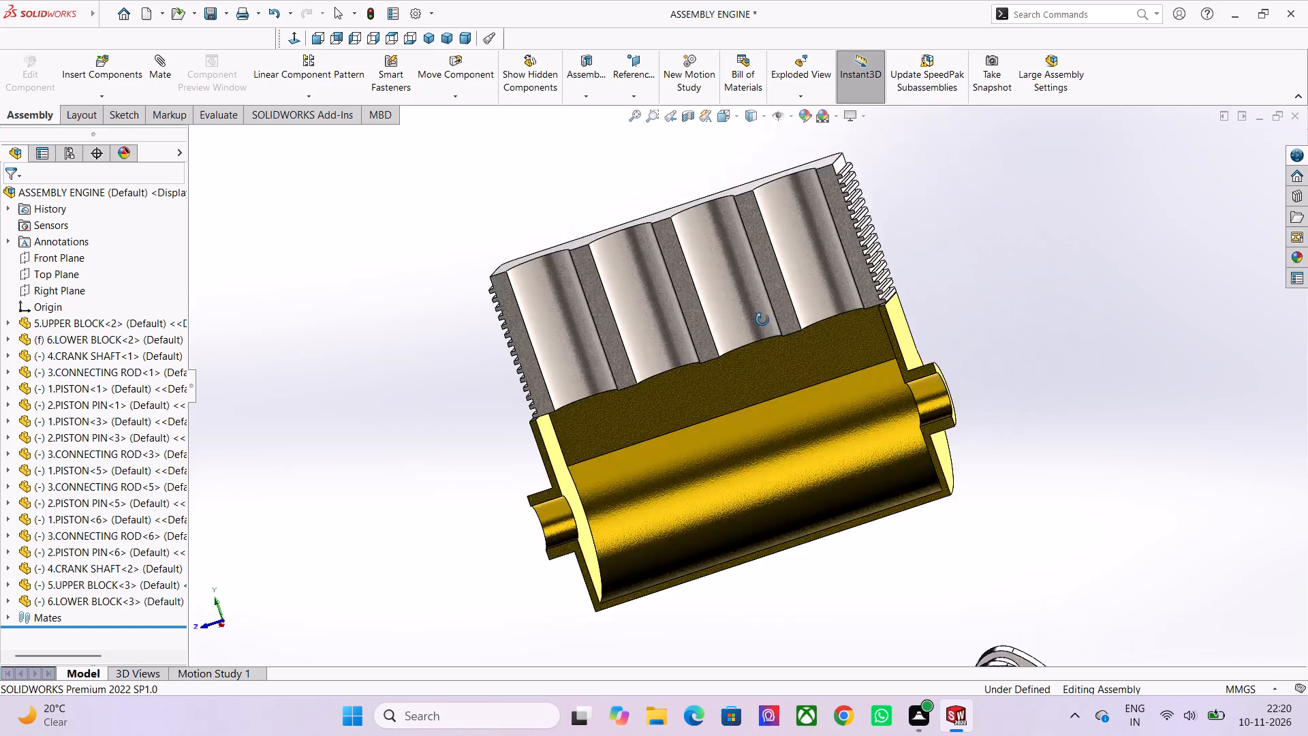
{"action": "middle_click_drag", "start_coordinate": [762, 320], "coordinate": [860, 268]}
{"action": "scroll", "coordinate": [555, 399], "scroll_direction": "up", "scroll_amount": 1}
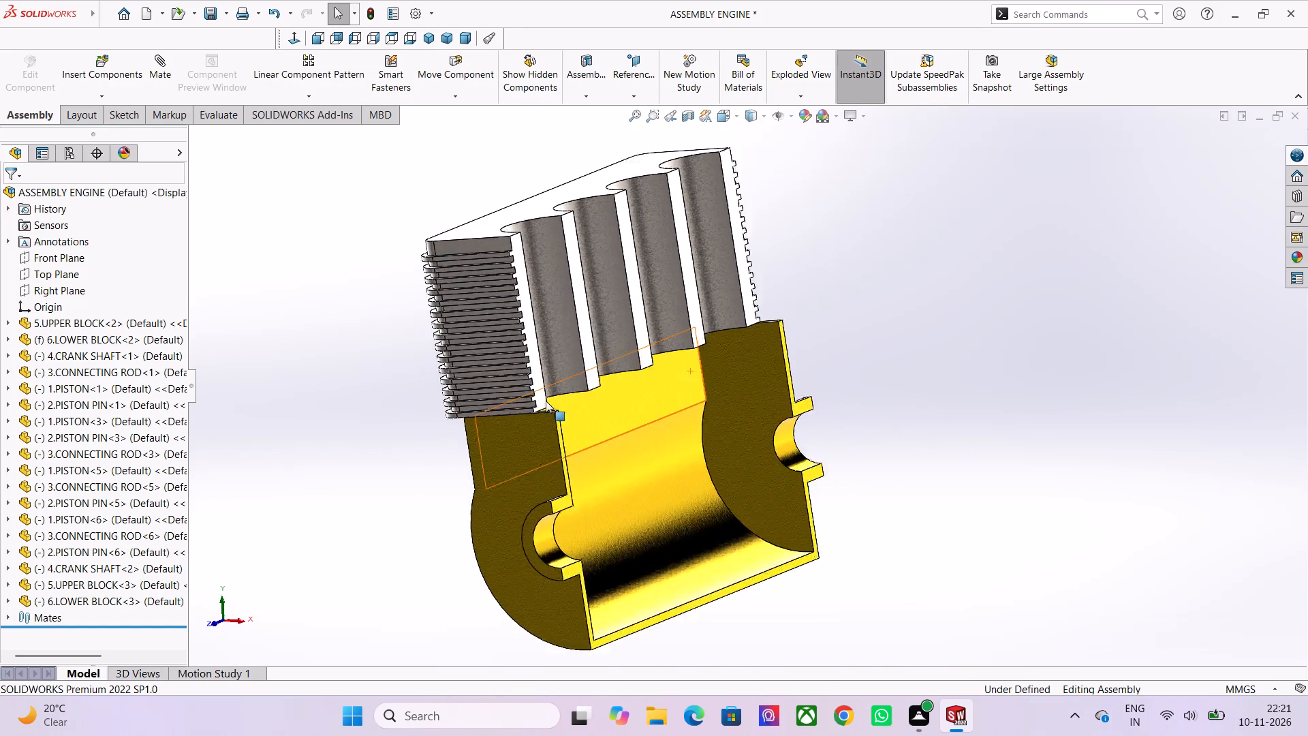
{"action": "scroll", "coordinate": [546, 401], "scroll_direction": "up", "scroll_amount": 5}
{"action": "scroll", "coordinate": [554, 365], "scroll_direction": "down", "scroll_amount": 5}
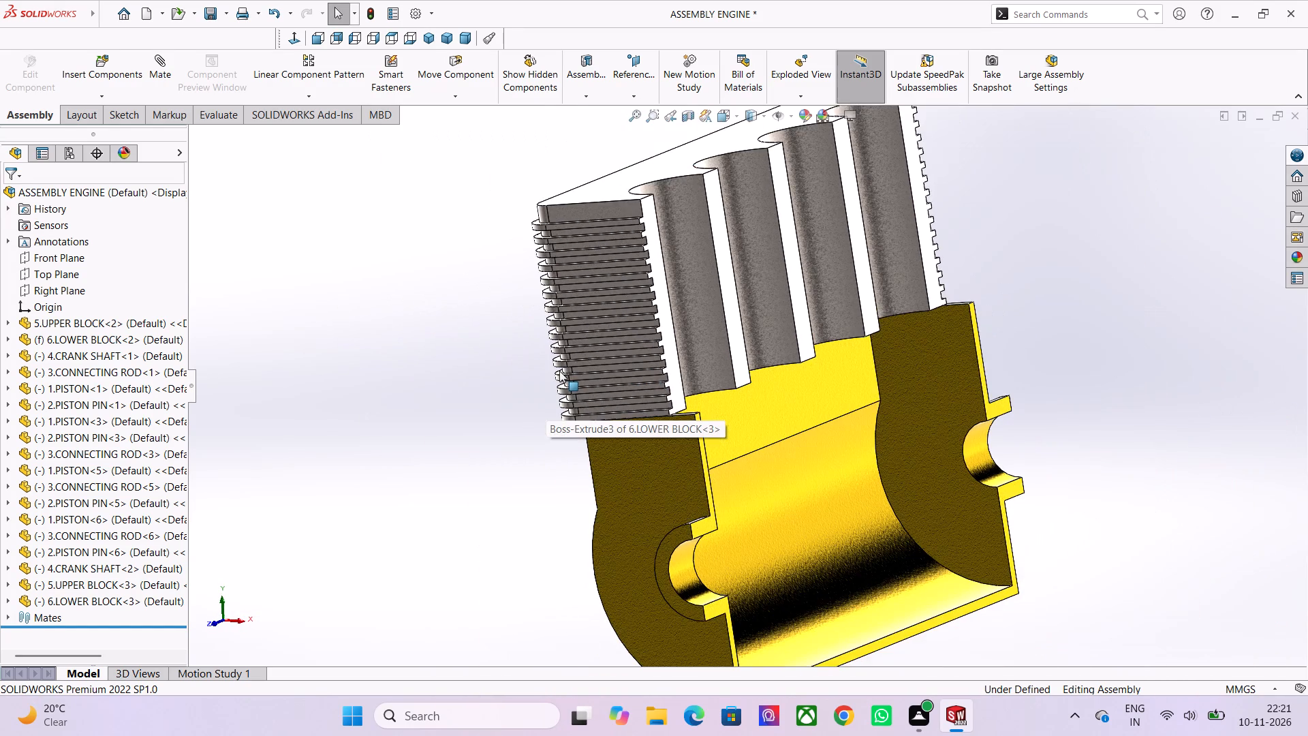
{"action": "scroll", "coordinate": [561, 371], "scroll_direction": "down", "scroll_amount": 2}
{"action": "scroll", "coordinate": [722, 394], "scroll_direction": "up", "scroll_amount": 2}
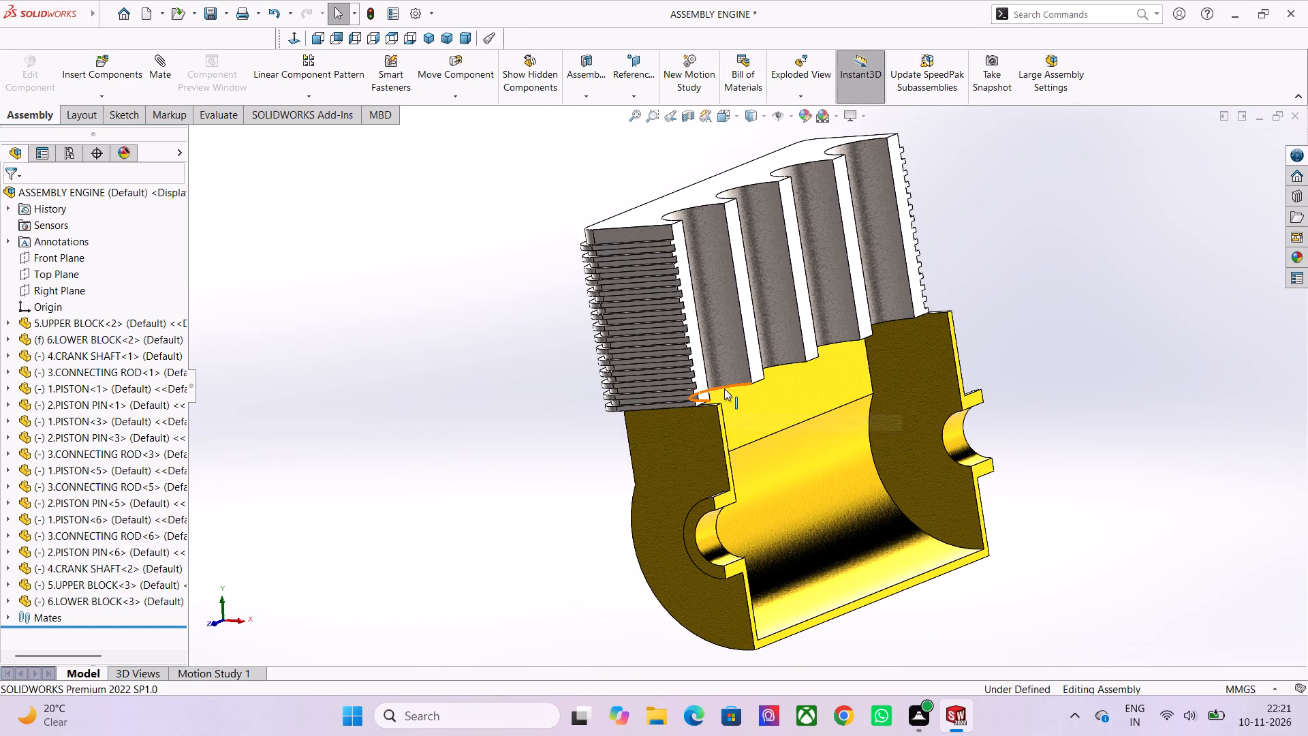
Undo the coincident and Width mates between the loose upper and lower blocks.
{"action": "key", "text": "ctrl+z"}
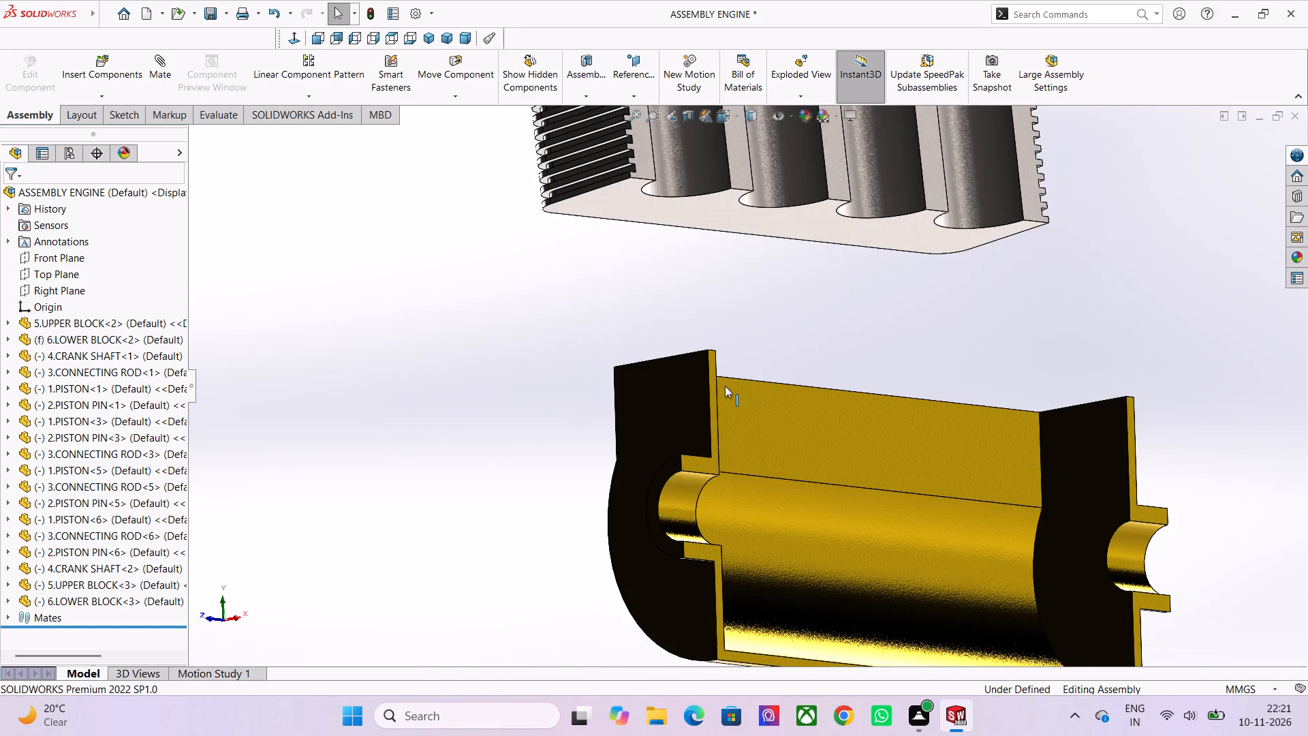
Undo the earlier move that brought the loose upper block above the loose lower block.
{"action": "scroll", "coordinate": [727, 377], "scroll_direction": "down", "scroll_amount": 2, "text": "ctrl"}
{"action": "scroll", "coordinate": [753, 327], "scroll_direction": "down", "scroll_amount": 3, "text": "ctrl"}
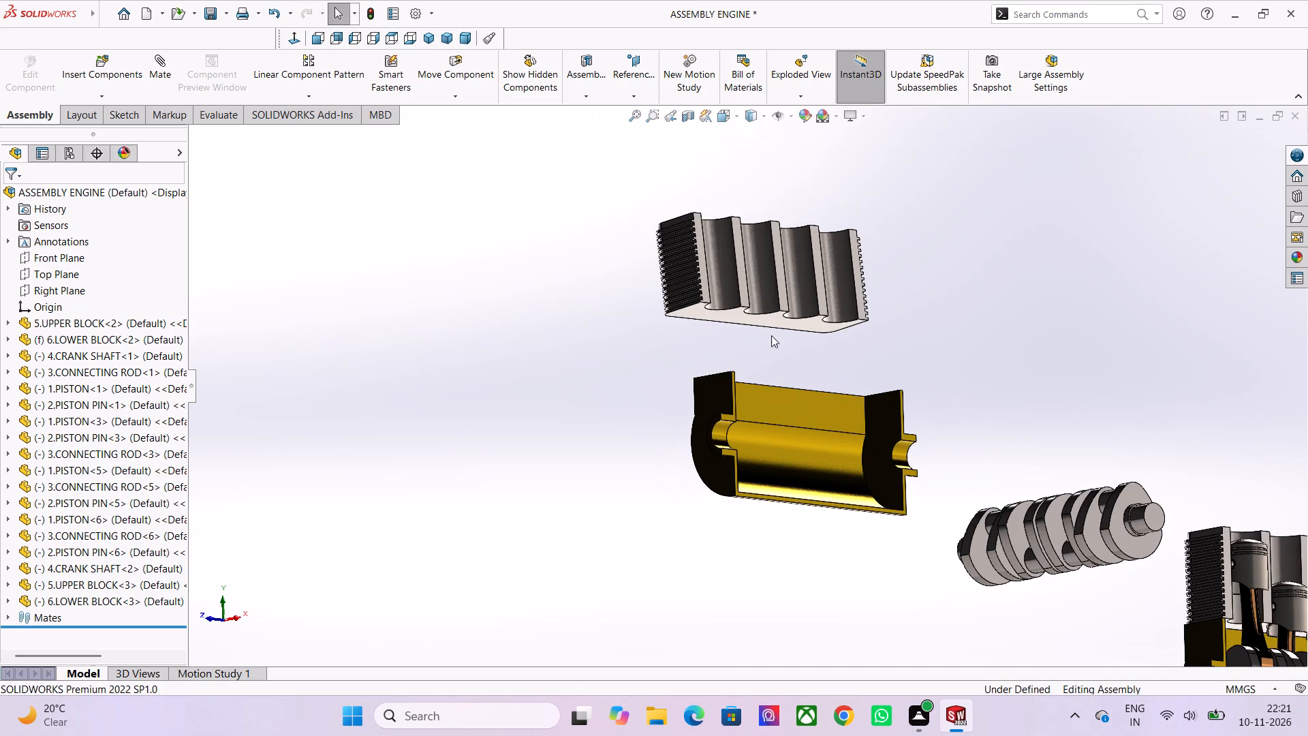
{"action": "scroll", "coordinate": [772, 348], "scroll_direction": "down", "scroll_amount": 2}
{"action": "key", "text": "ctrl+z"}
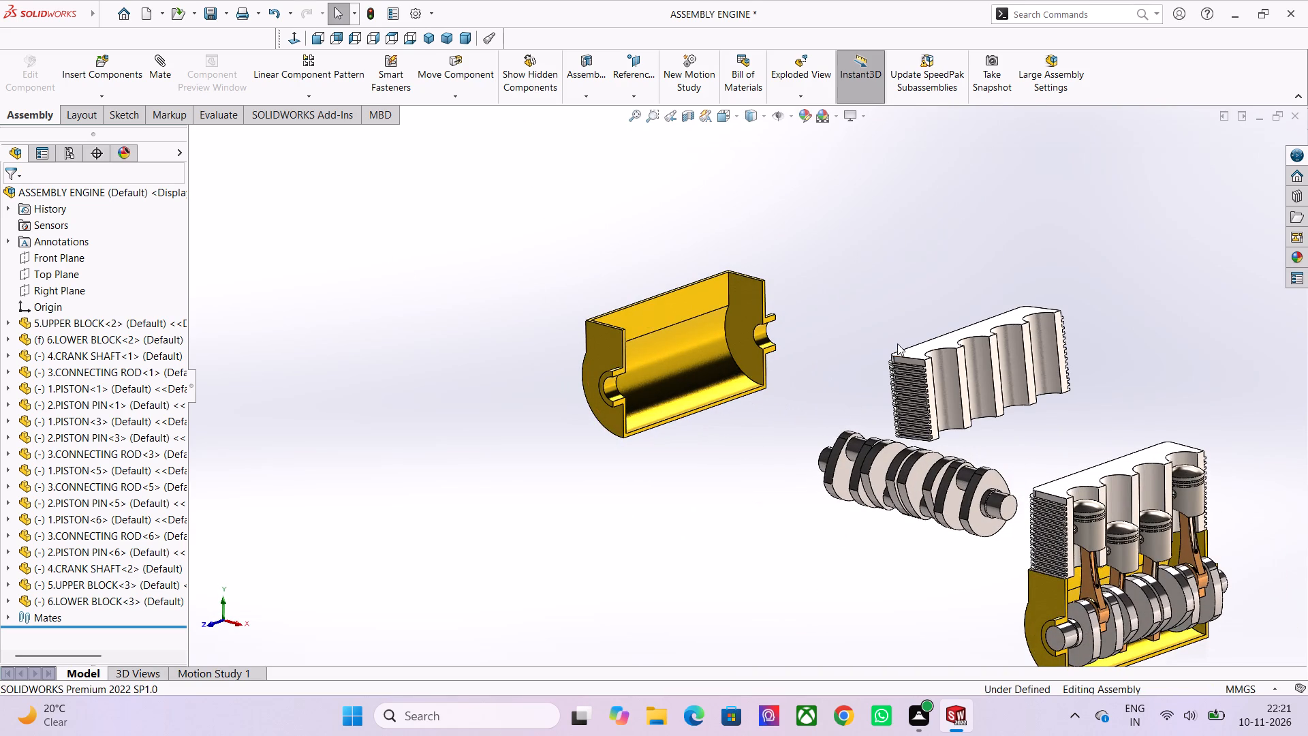
Add a coincident mate between the loose lower block's sectioned front face and the loose upper block's matching front face.
{"action": "left_click", "coordinate": [160, 78]}
{"action": "scroll", "coordinate": [643, 369], "scroll_direction": "up", "scroll_amount": 3}
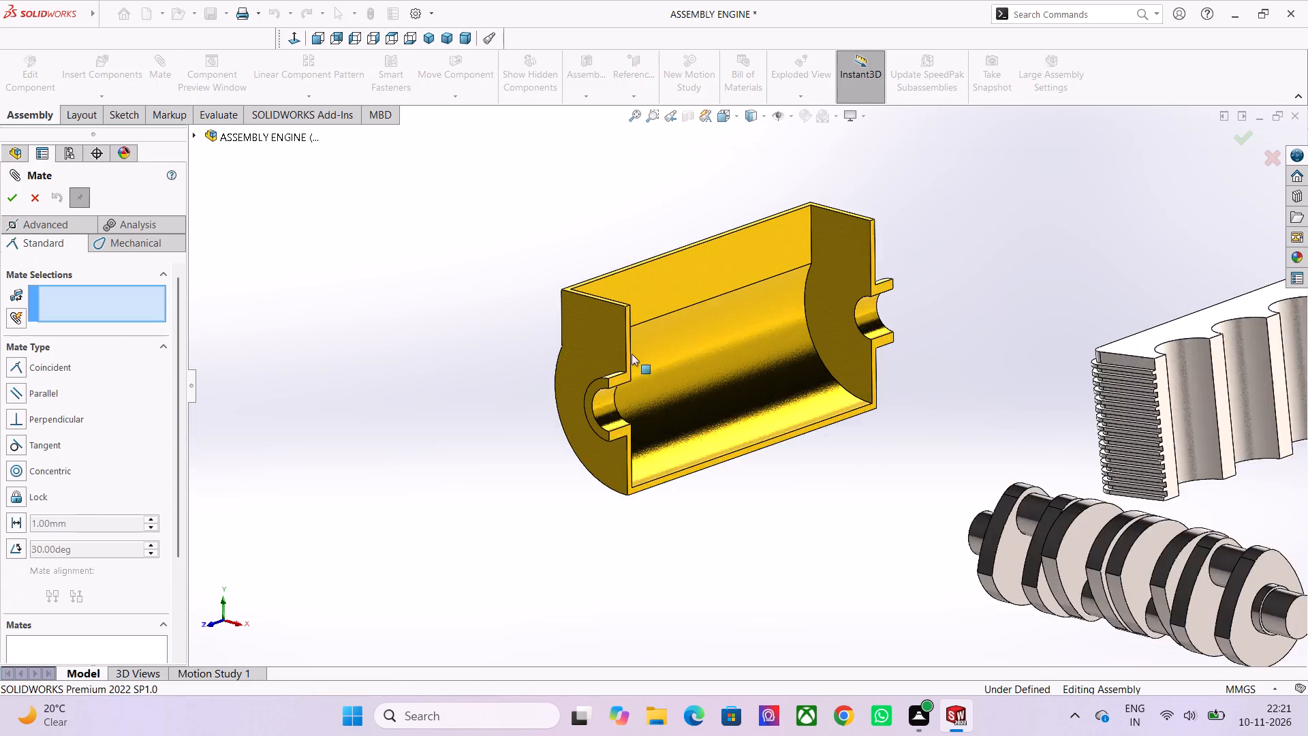
{"action": "scroll", "coordinate": [632, 354], "scroll_direction": "up", "scroll_amount": 3}
{"action": "left_click", "coordinate": [698, 324]}
{"action": "scroll", "coordinate": [784, 440], "scroll_direction": "down", "scroll_amount": 2}
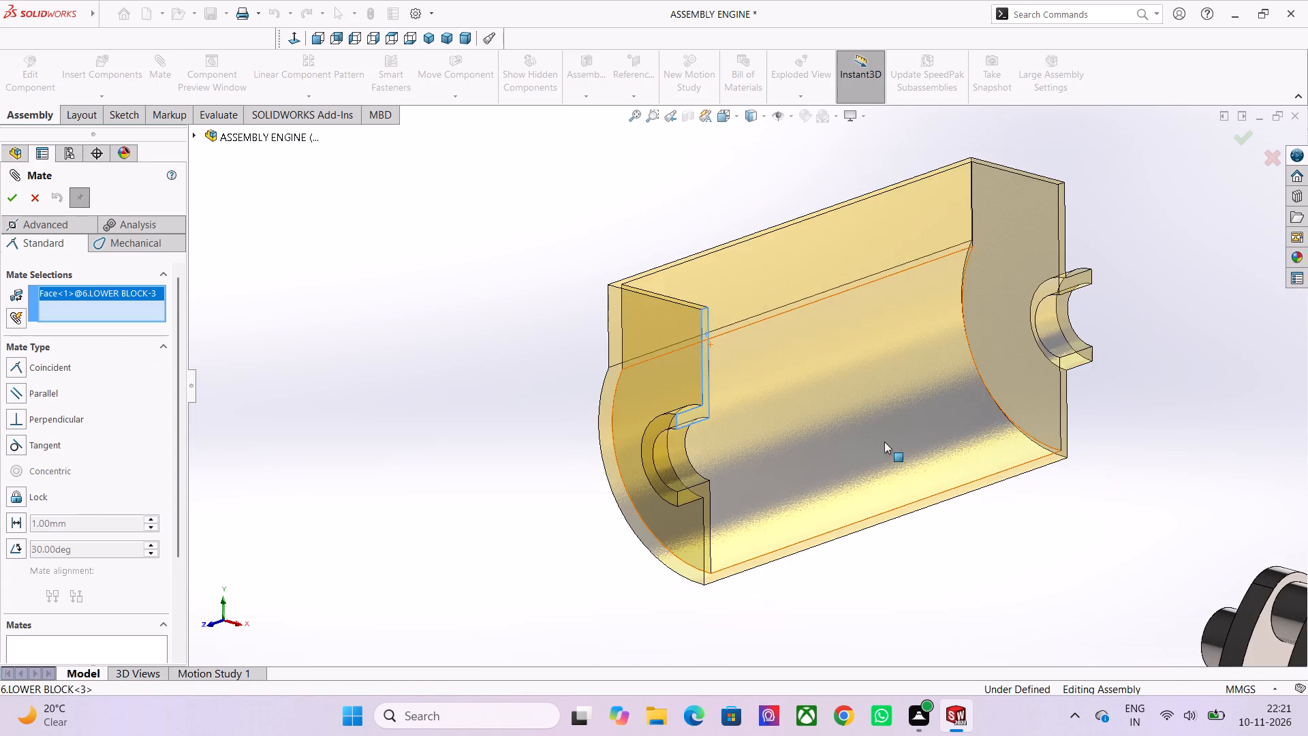
{"action": "scroll", "coordinate": [900, 442], "scroll_direction": "down", "scroll_amount": 5}
{"action": "scroll", "coordinate": [1050, 431], "scroll_direction": "up", "scroll_amount": 3}
{"action": "scroll", "coordinate": [781, 432], "scroll_direction": "up", "scroll_amount": 4}
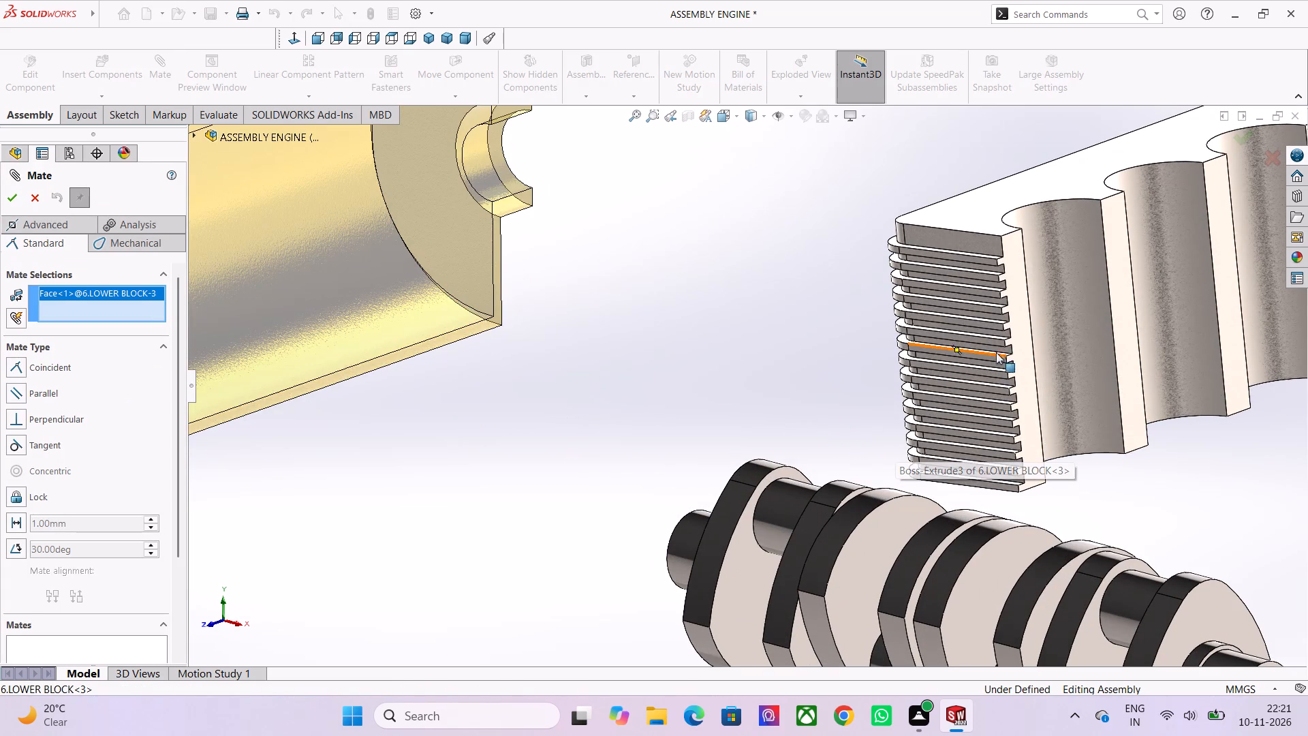
{"action": "left_click", "coordinate": [1013, 320]}
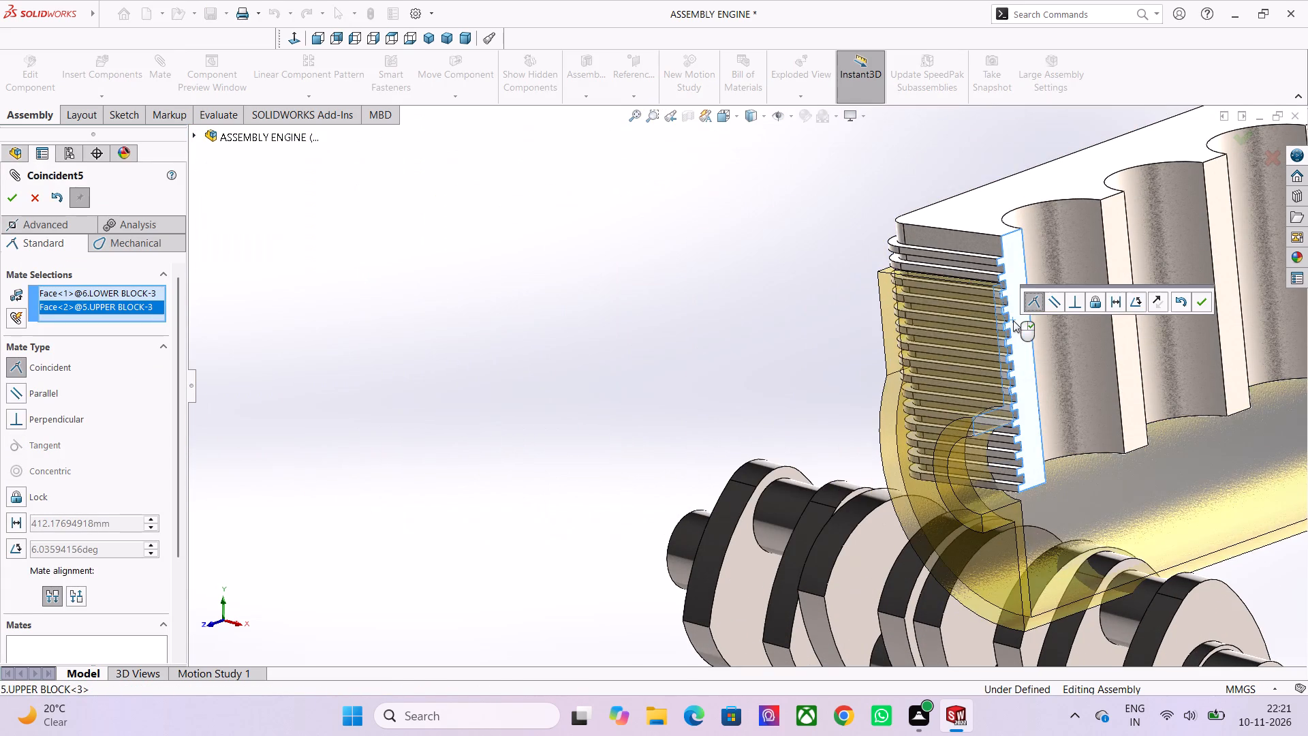
{"action": "scroll", "coordinate": [1012, 335], "scroll_direction": "down", "scroll_amount": 3}
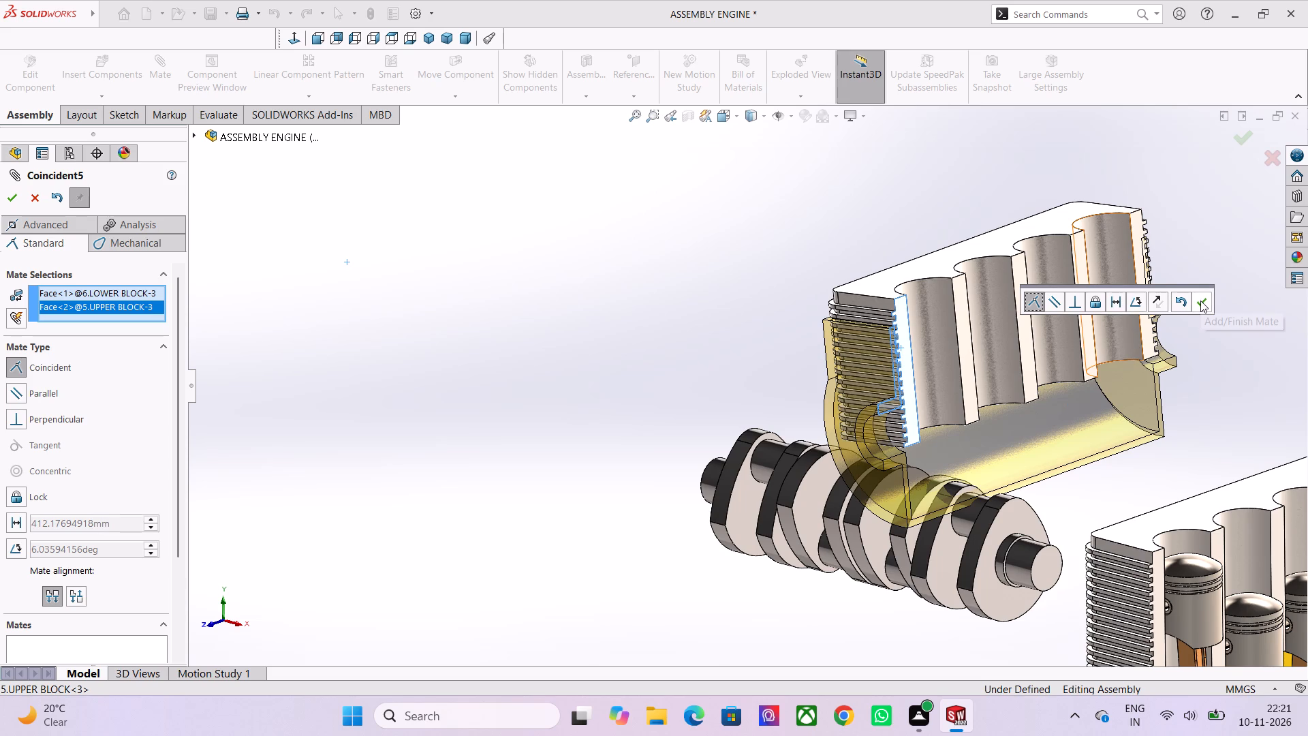
{"action": "left_click", "coordinate": [1200, 301]}
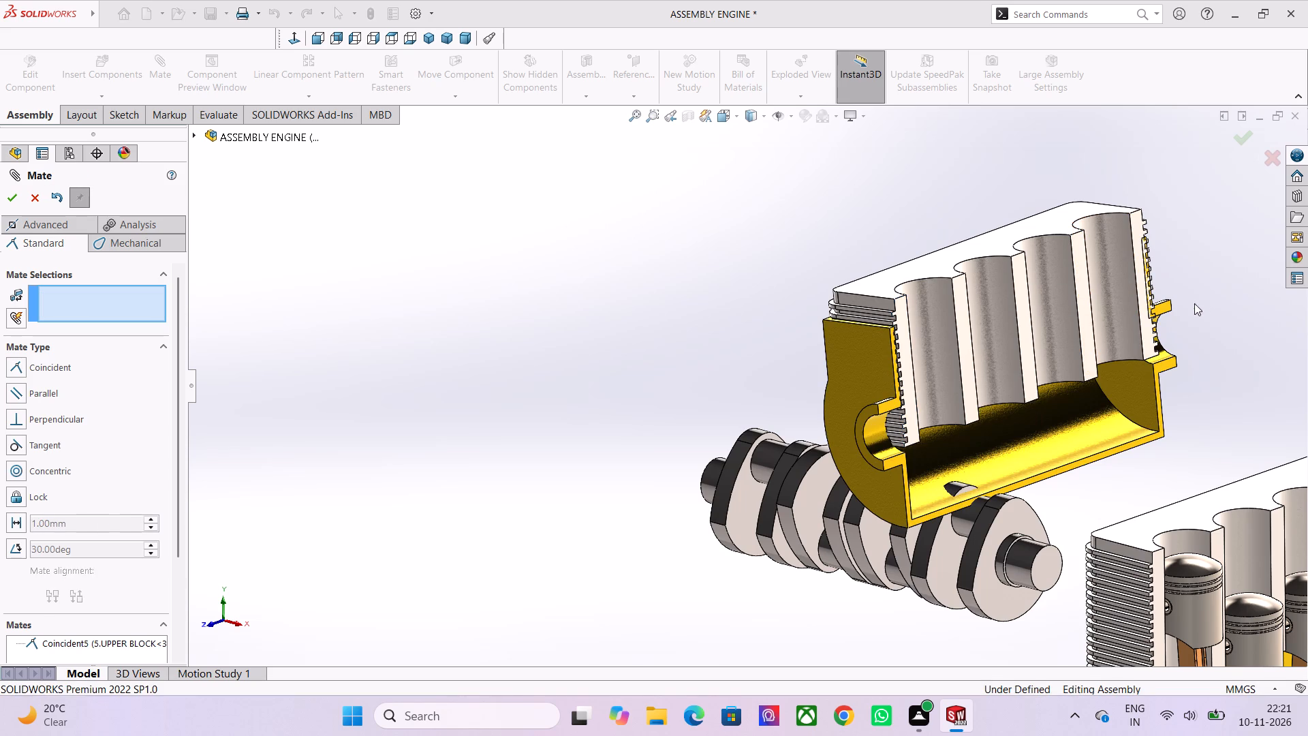
Move the loose upper block out of the lower block so it sits clear above it.
{"action": "left_click_drag", "start_coordinate": [983, 380], "coordinate": [856, 262]}
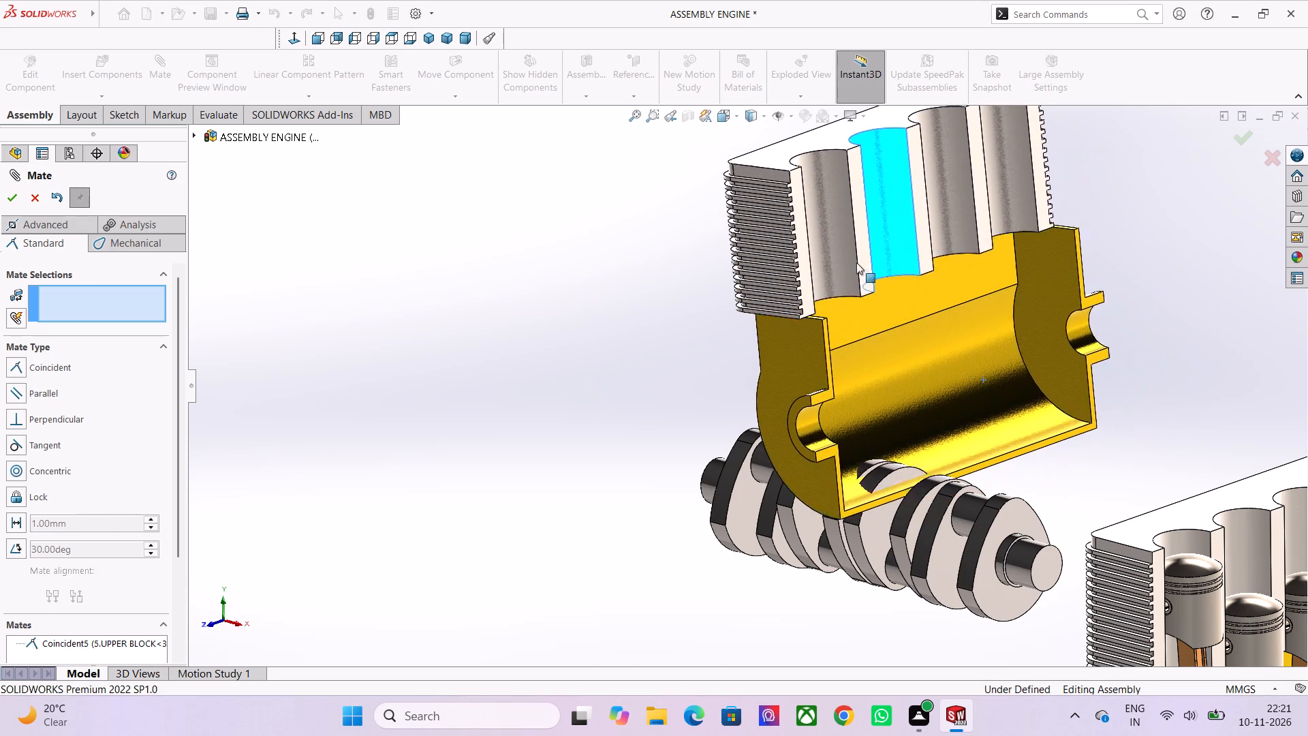
{"action": "left_click_drag", "start_coordinate": [856, 262], "coordinate": [415, 346]}
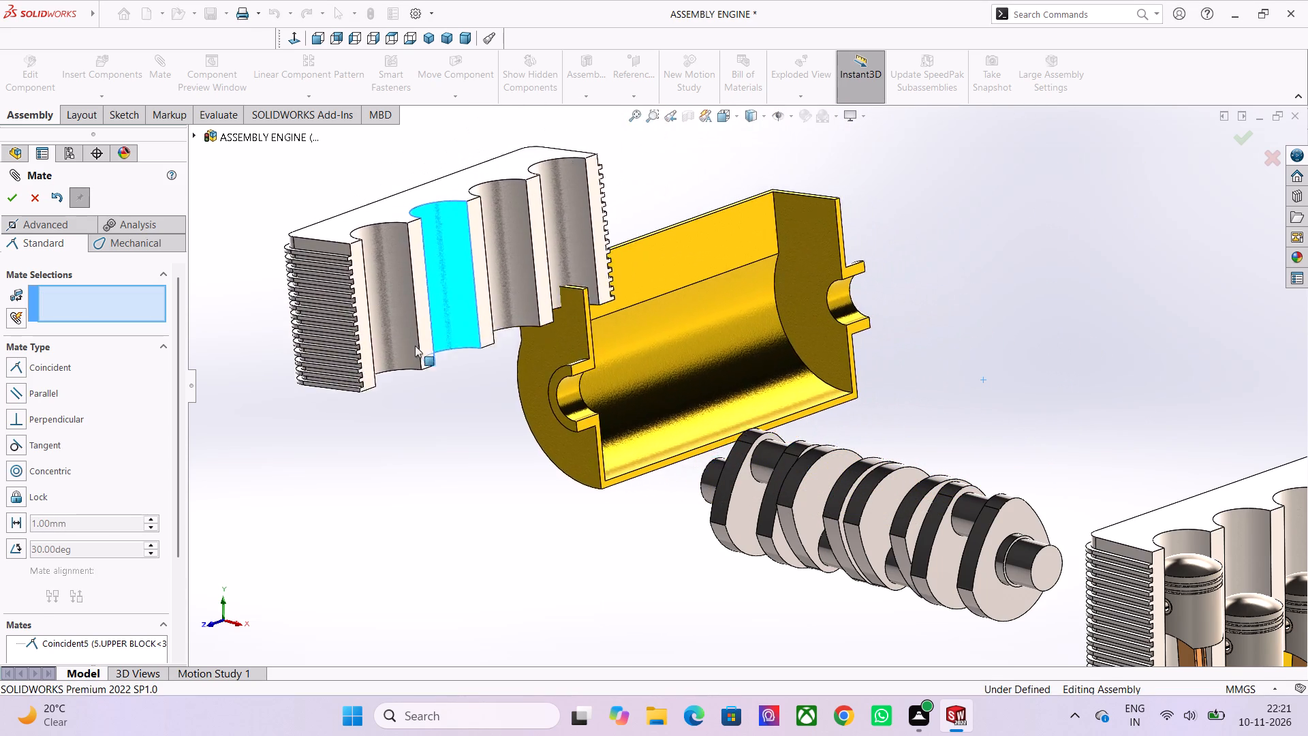
{"action": "left_click_drag", "start_coordinate": [415, 346], "coordinate": [508, 186]}
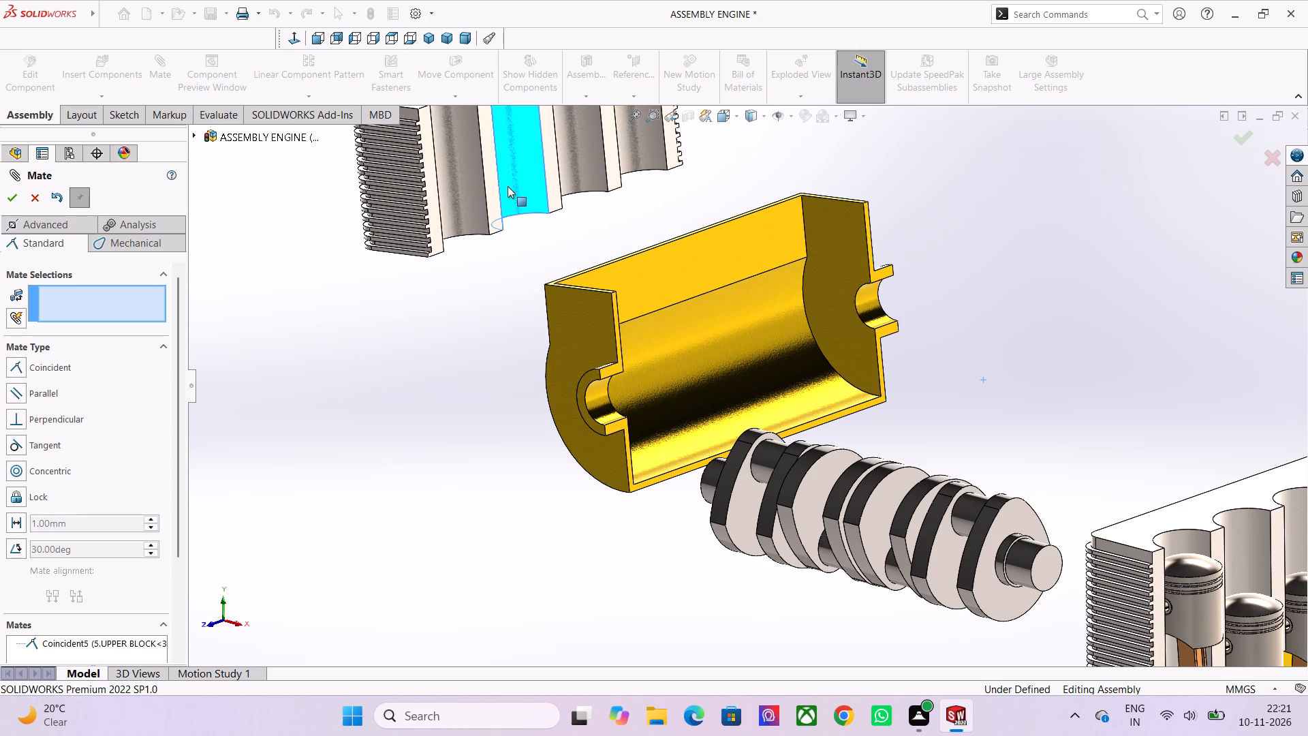
{"action": "left_click_drag", "start_coordinate": [508, 186], "coordinate": [508, 186]}
{"action": "scroll", "coordinate": [649, 244], "scroll_direction": "down", "scroll_amount": 3}
{"action": "scroll", "coordinate": [715, 318], "scroll_direction": "down", "scroll_amount": 1}
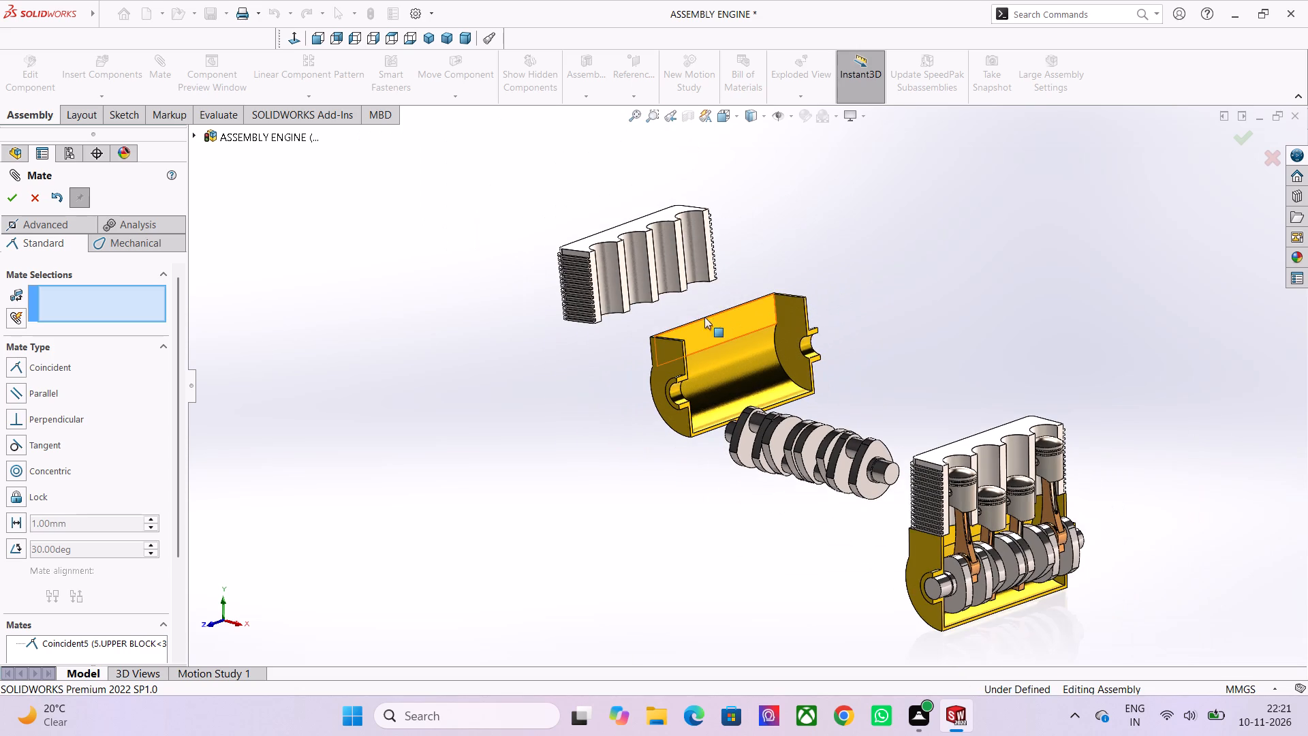
{"action": "left_click_drag", "start_coordinate": [642, 253], "coordinate": [554, 241]}
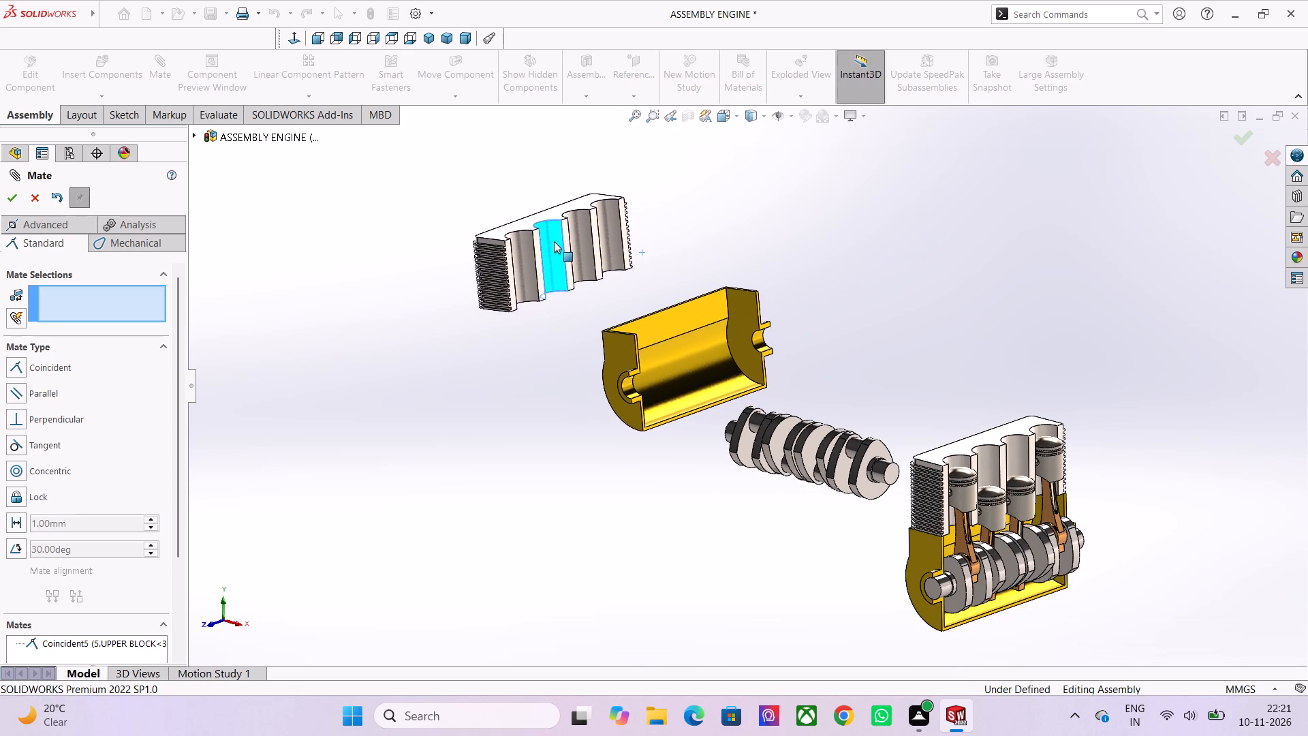
{"action": "left_click_drag", "start_coordinate": [554, 241], "coordinate": [540, 233]}
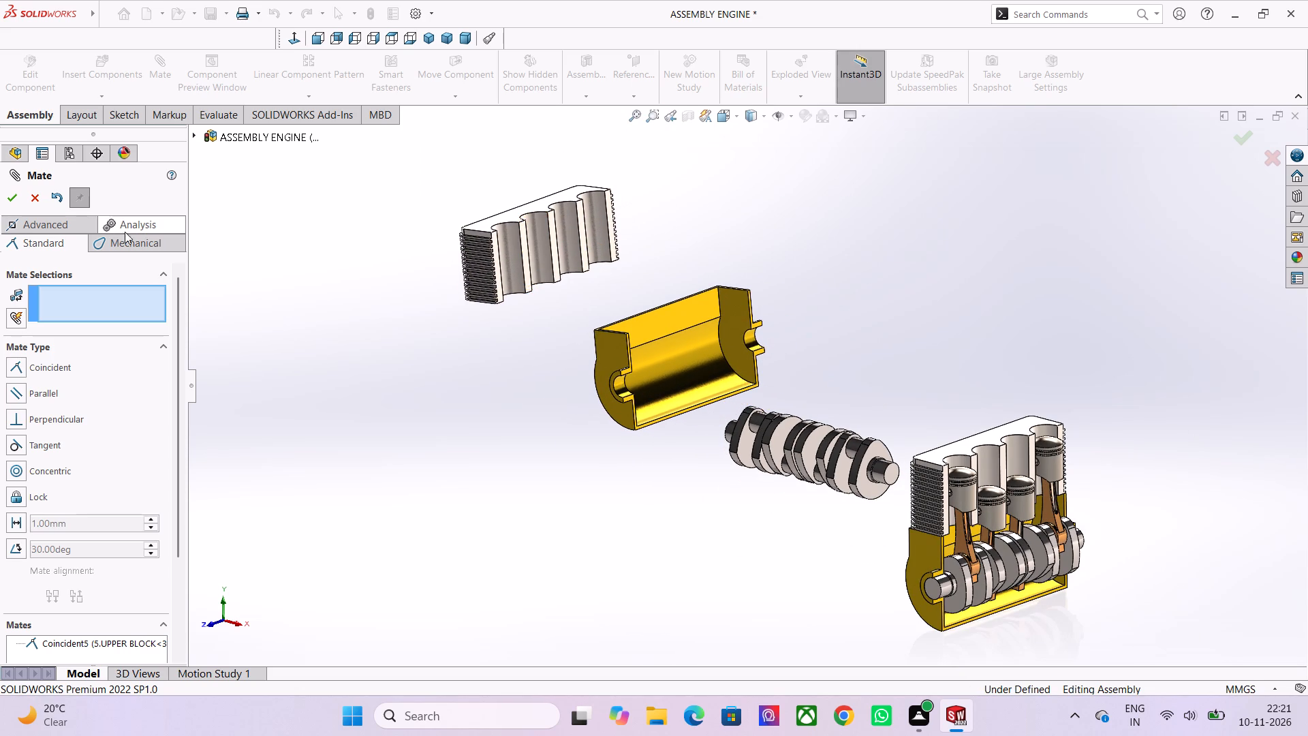
Add a centered Width mate using the loose upper block's two end faces as width and the loose lower block's two end faces as tab.
{"action": "left_click", "coordinate": [61, 222]}
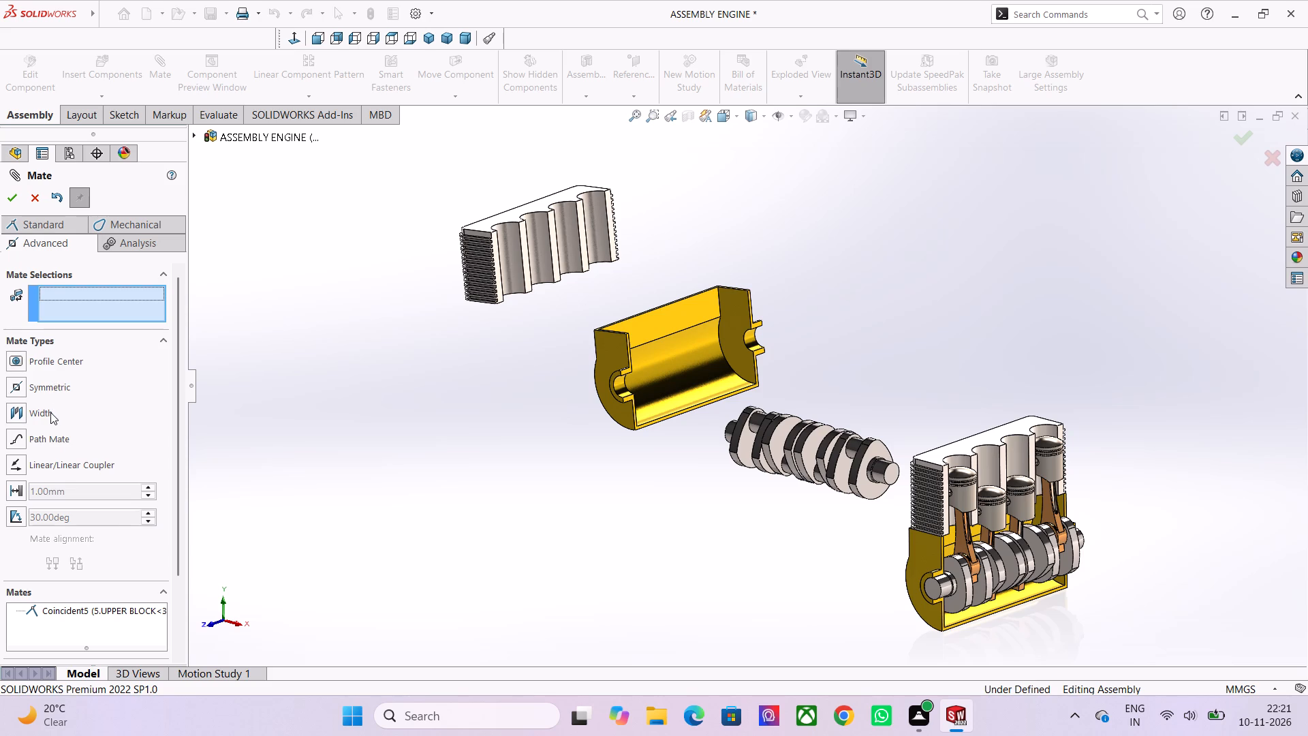
{"action": "left_click", "coordinate": [47, 414]}
{"action": "scroll", "coordinate": [555, 260], "scroll_direction": "up", "scroll_amount": 3}
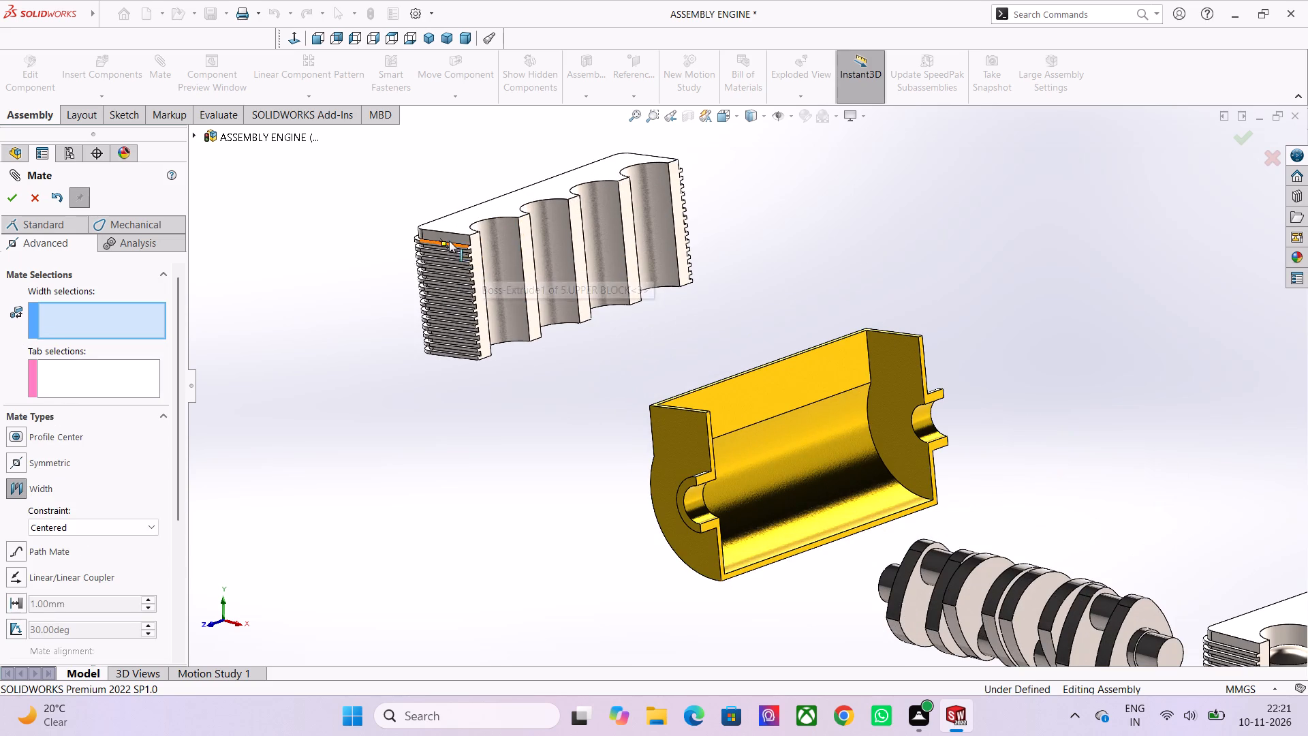
{"action": "left_click", "coordinate": [449, 237]}
{"action": "scroll", "coordinate": [796, 350], "scroll_direction": "down", "scroll_amount": 2}
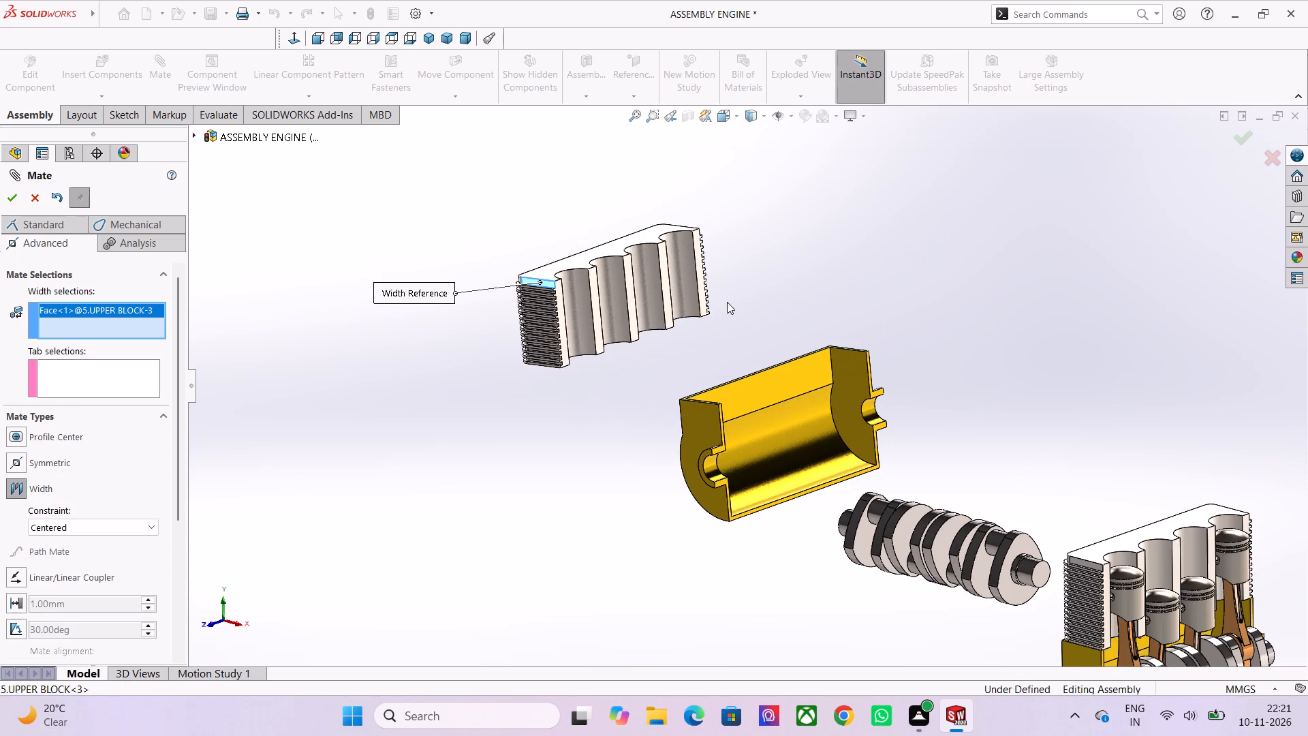
{"action": "middle_click_drag", "start_coordinate": [727, 302], "coordinate": [621, 337]}
{"action": "scroll", "coordinate": [699, 228], "scroll_direction": "up", "scroll_amount": 3}
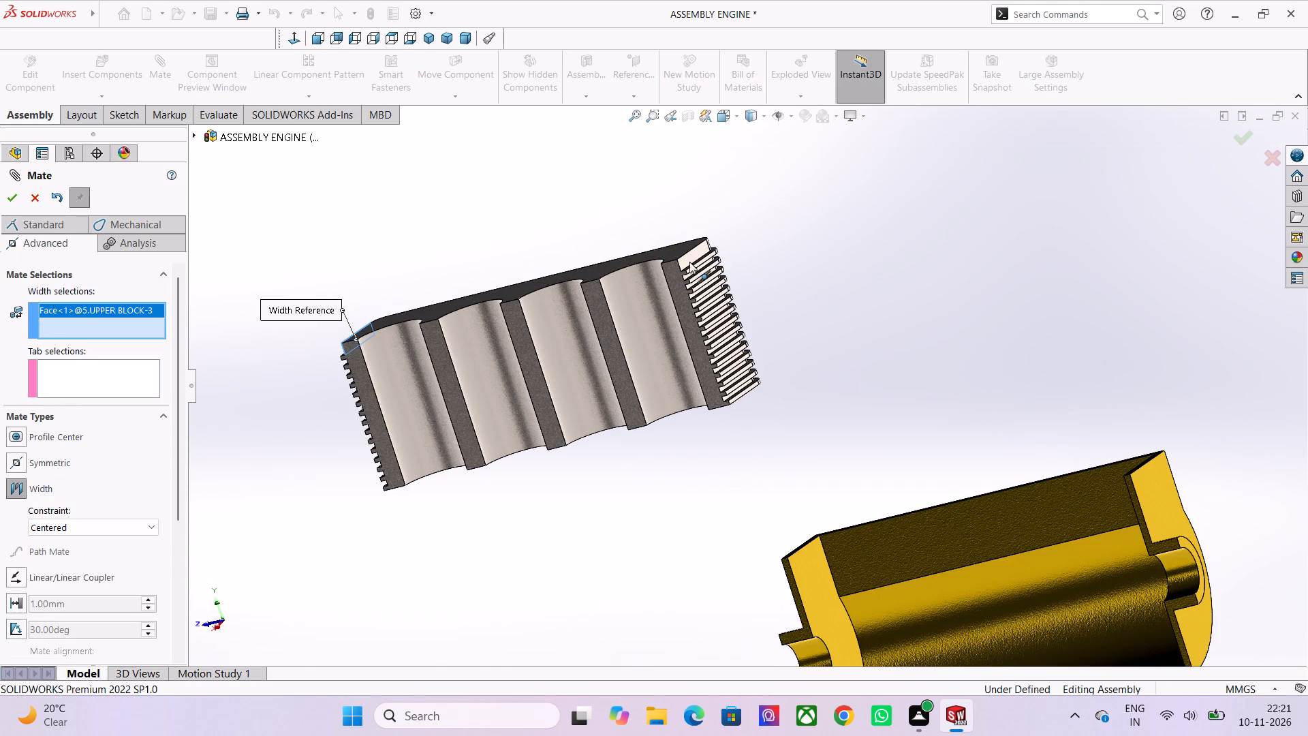
{"action": "left_click", "coordinate": [689, 256]}
{"action": "scroll", "coordinate": [736, 343], "scroll_direction": "down", "scroll_amount": 2}
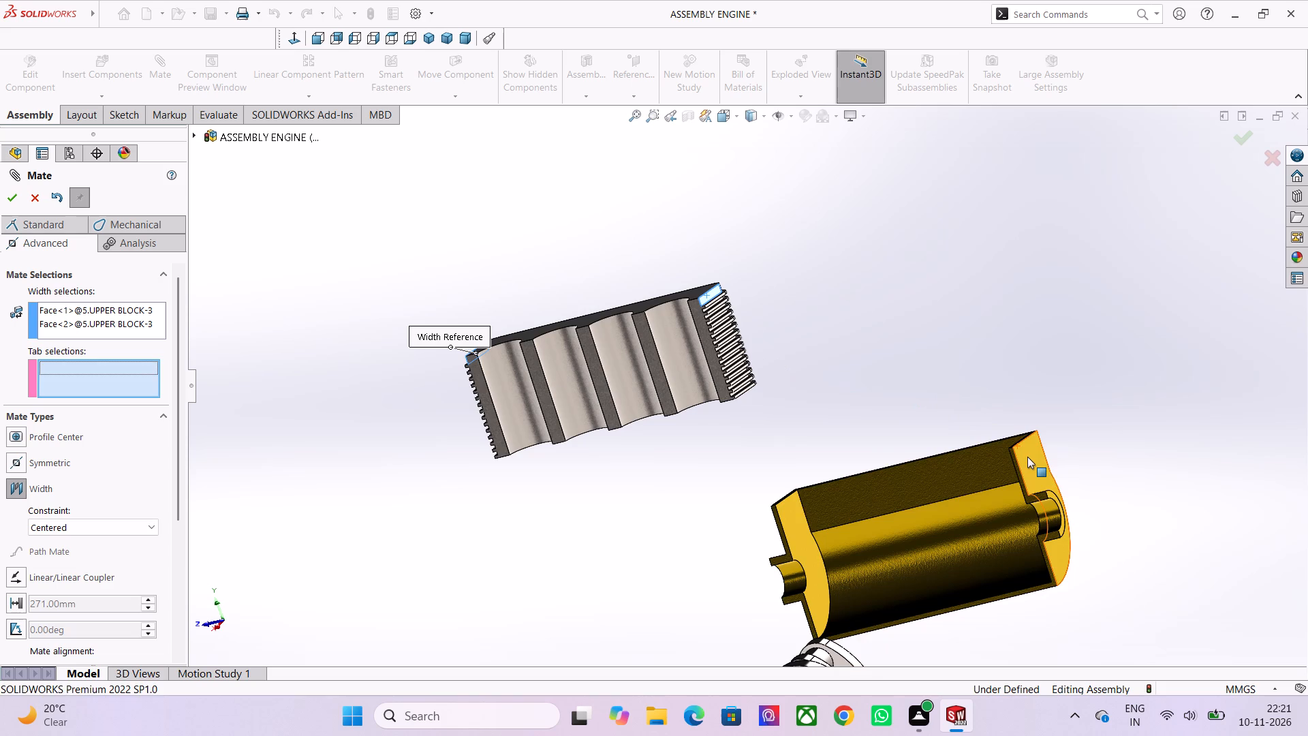
{"action": "left_click", "coordinate": [1027, 457]}
{"action": "scroll", "coordinate": [991, 465], "scroll_direction": "down", "scroll_amount": 1}
{"action": "scroll", "coordinate": [794, 493], "scroll_direction": "down", "scroll_amount": 2}
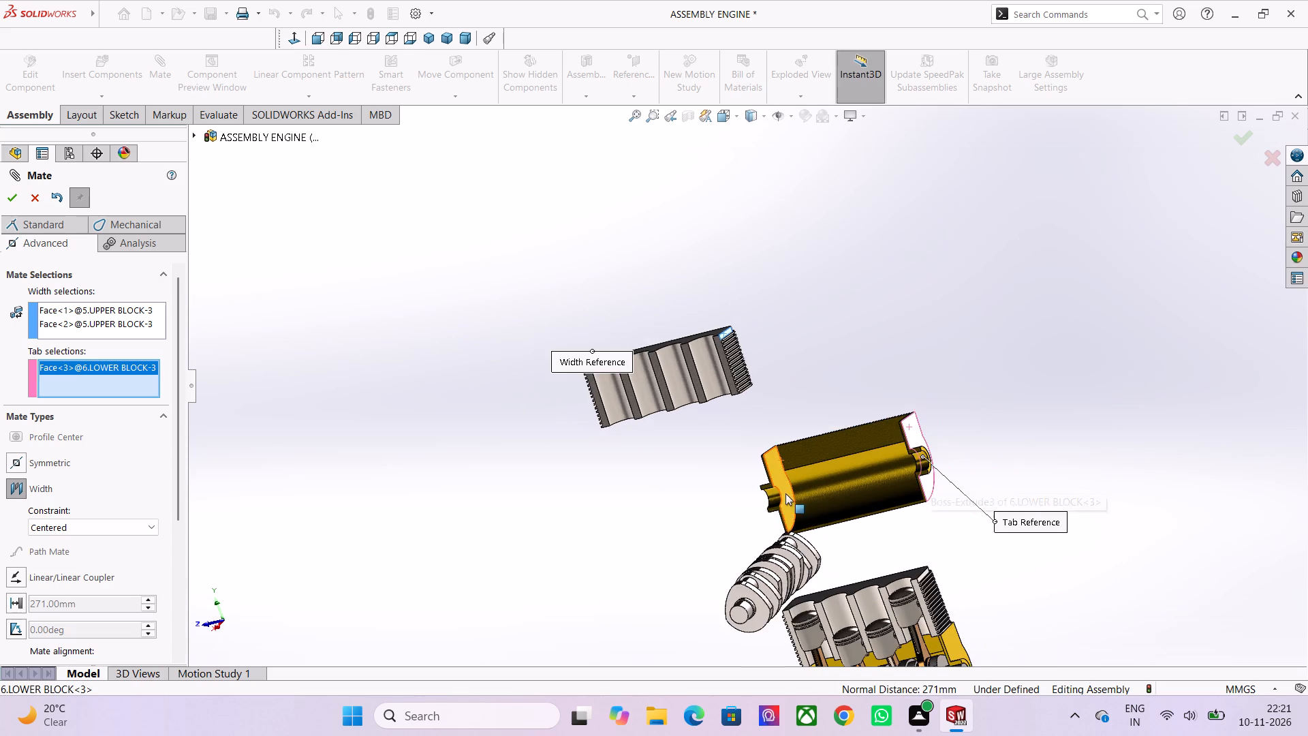
{"action": "middle_click_drag", "start_coordinate": [758, 498], "coordinate": [890, 474]}
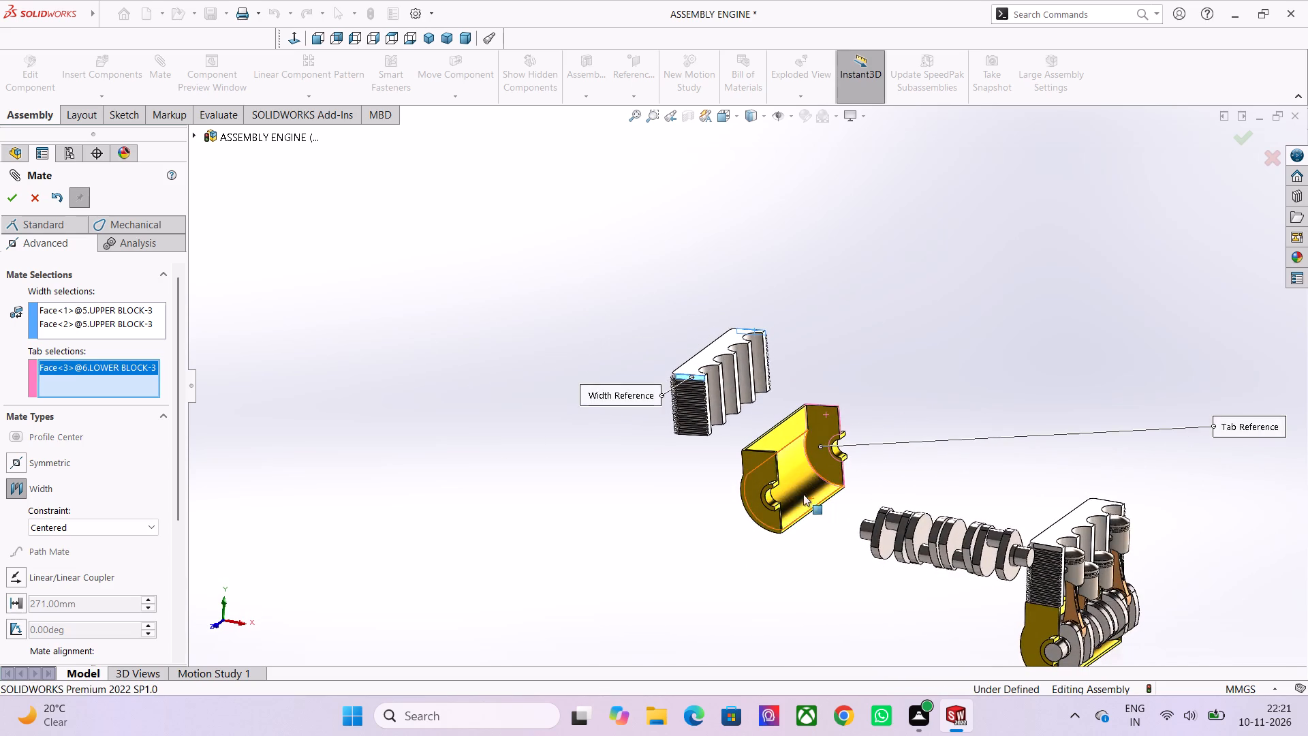
{"action": "scroll", "coordinate": [802, 491], "scroll_direction": "up", "scroll_amount": 6}
{"action": "left_click", "coordinate": [670, 388]}
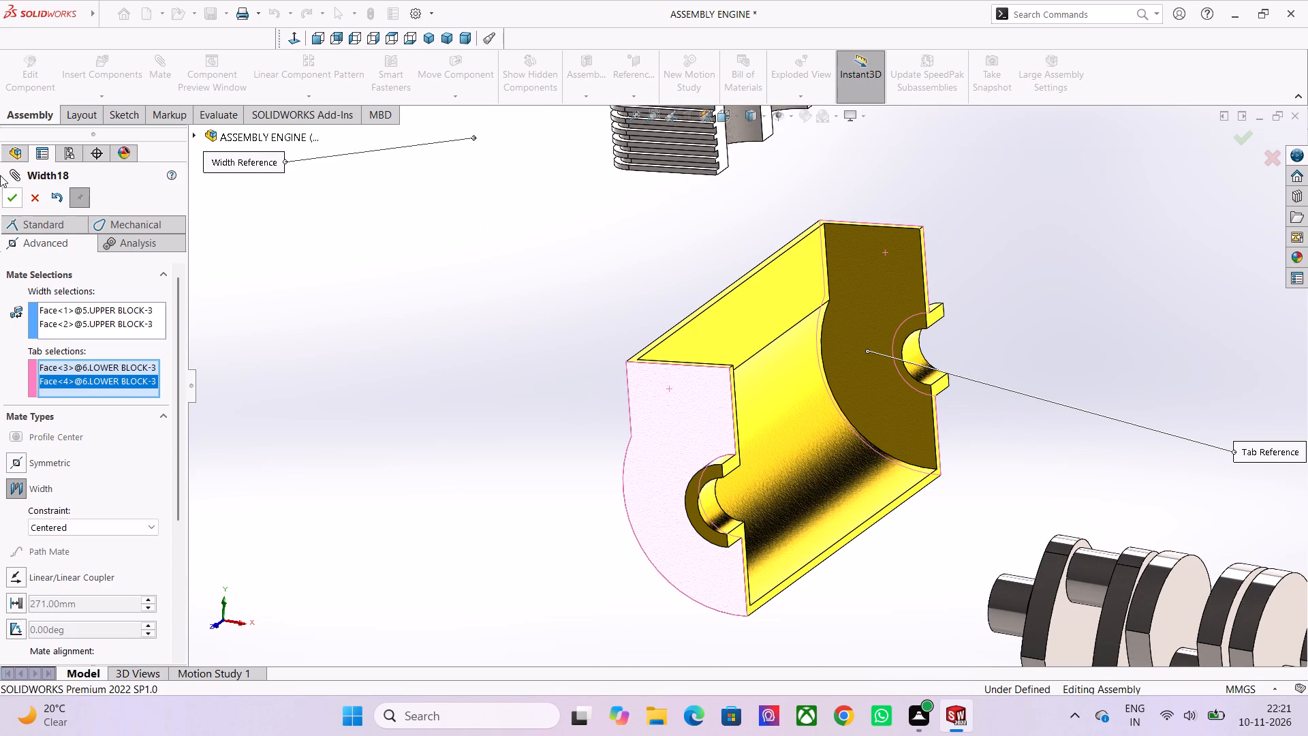
{"action": "left_click", "coordinate": [16, 198]}
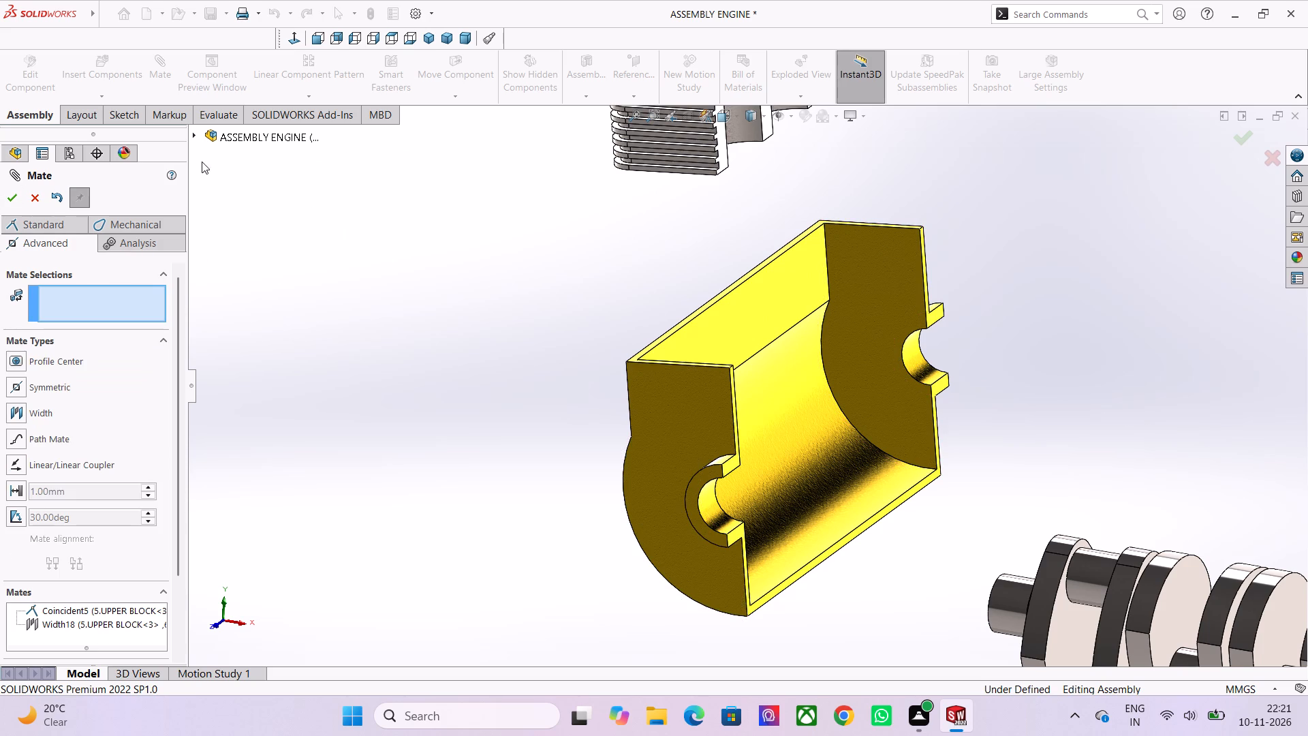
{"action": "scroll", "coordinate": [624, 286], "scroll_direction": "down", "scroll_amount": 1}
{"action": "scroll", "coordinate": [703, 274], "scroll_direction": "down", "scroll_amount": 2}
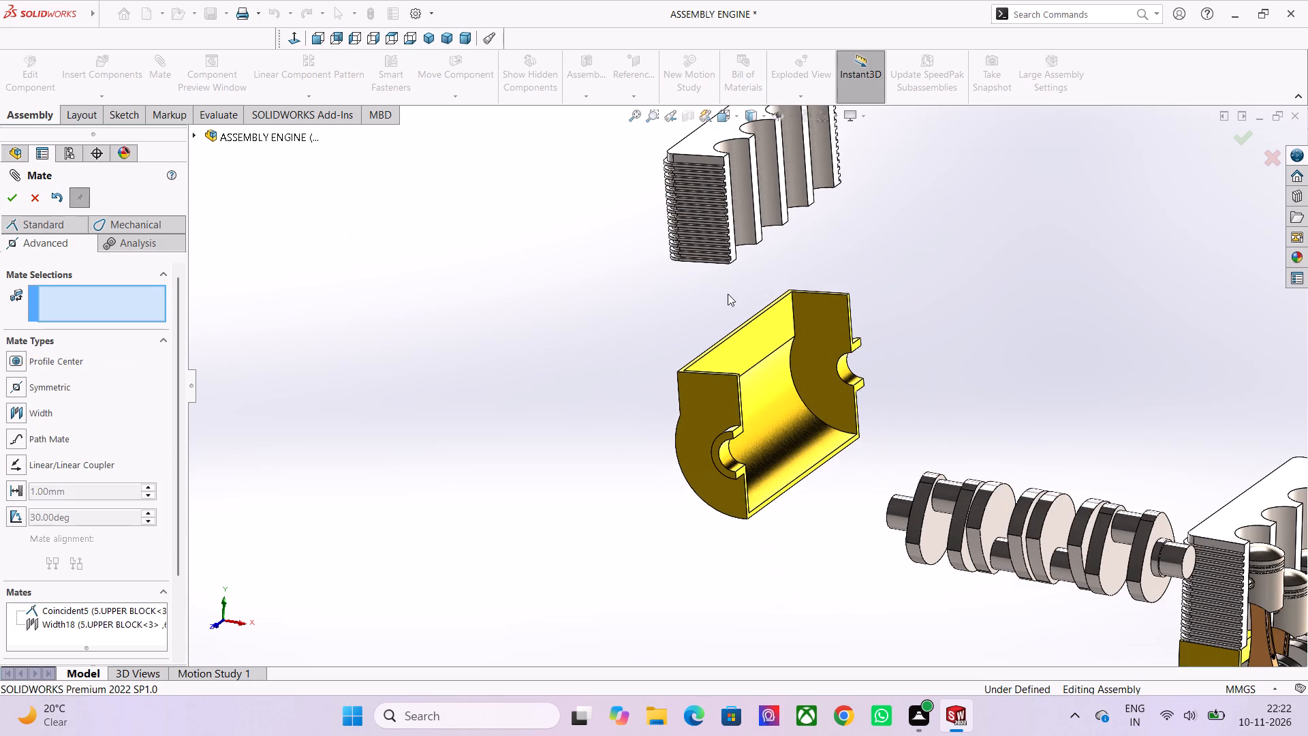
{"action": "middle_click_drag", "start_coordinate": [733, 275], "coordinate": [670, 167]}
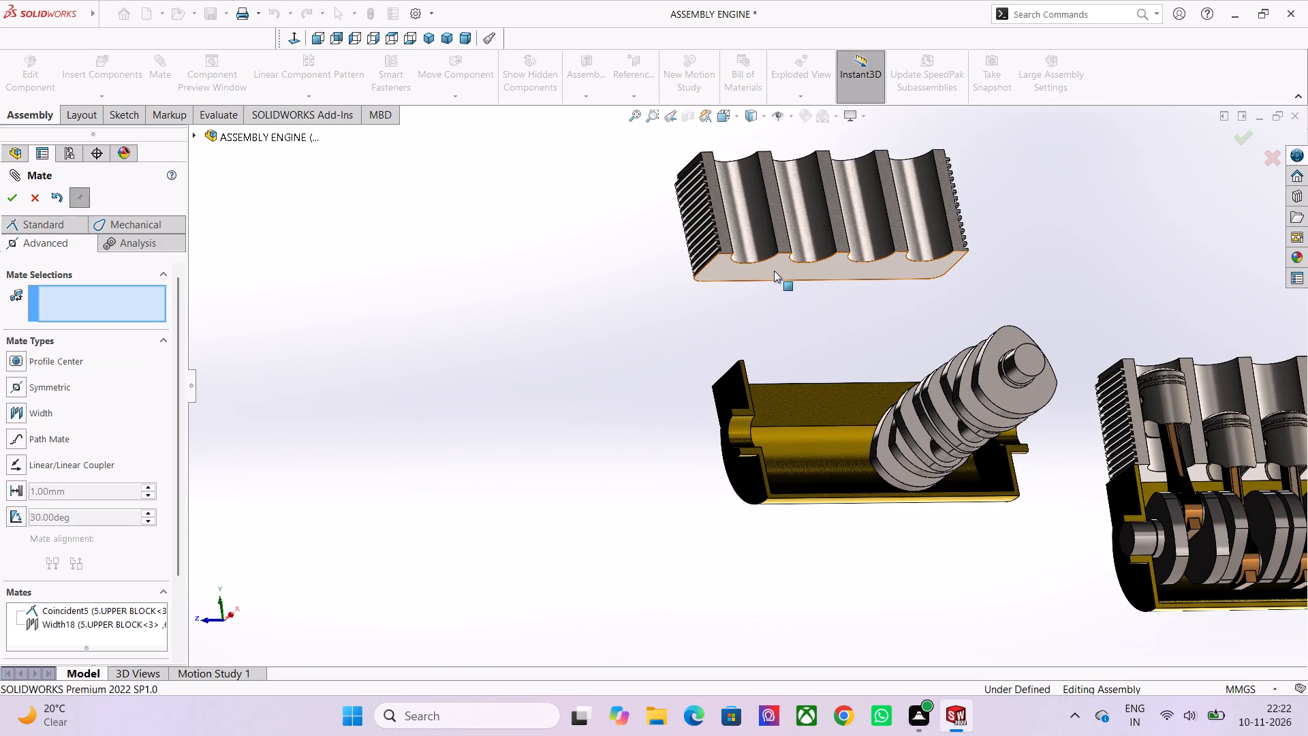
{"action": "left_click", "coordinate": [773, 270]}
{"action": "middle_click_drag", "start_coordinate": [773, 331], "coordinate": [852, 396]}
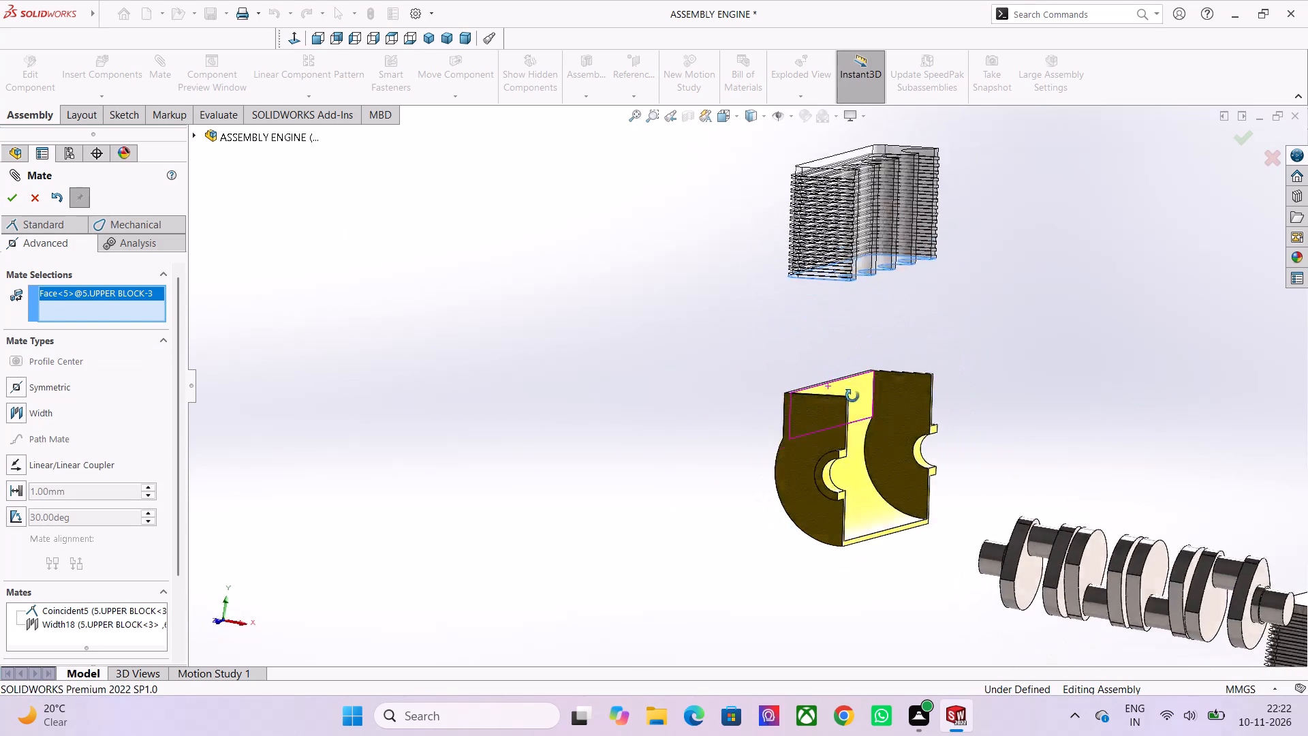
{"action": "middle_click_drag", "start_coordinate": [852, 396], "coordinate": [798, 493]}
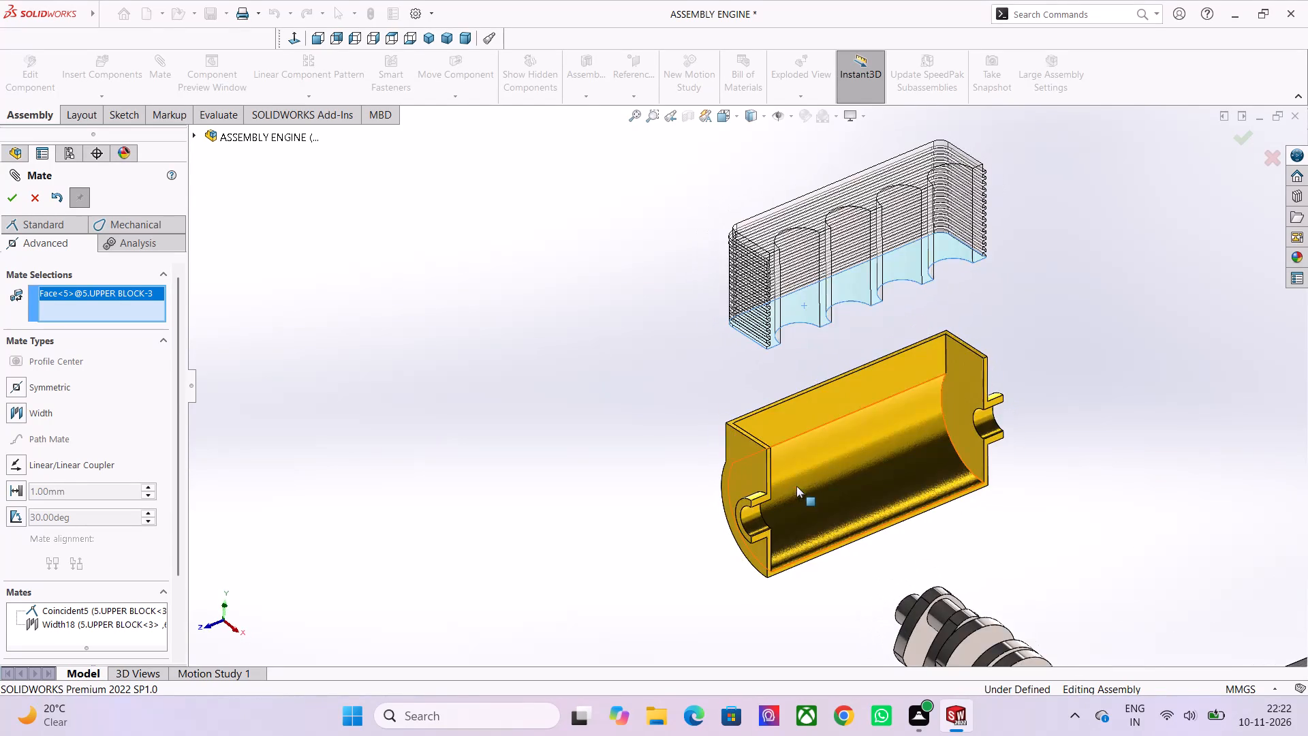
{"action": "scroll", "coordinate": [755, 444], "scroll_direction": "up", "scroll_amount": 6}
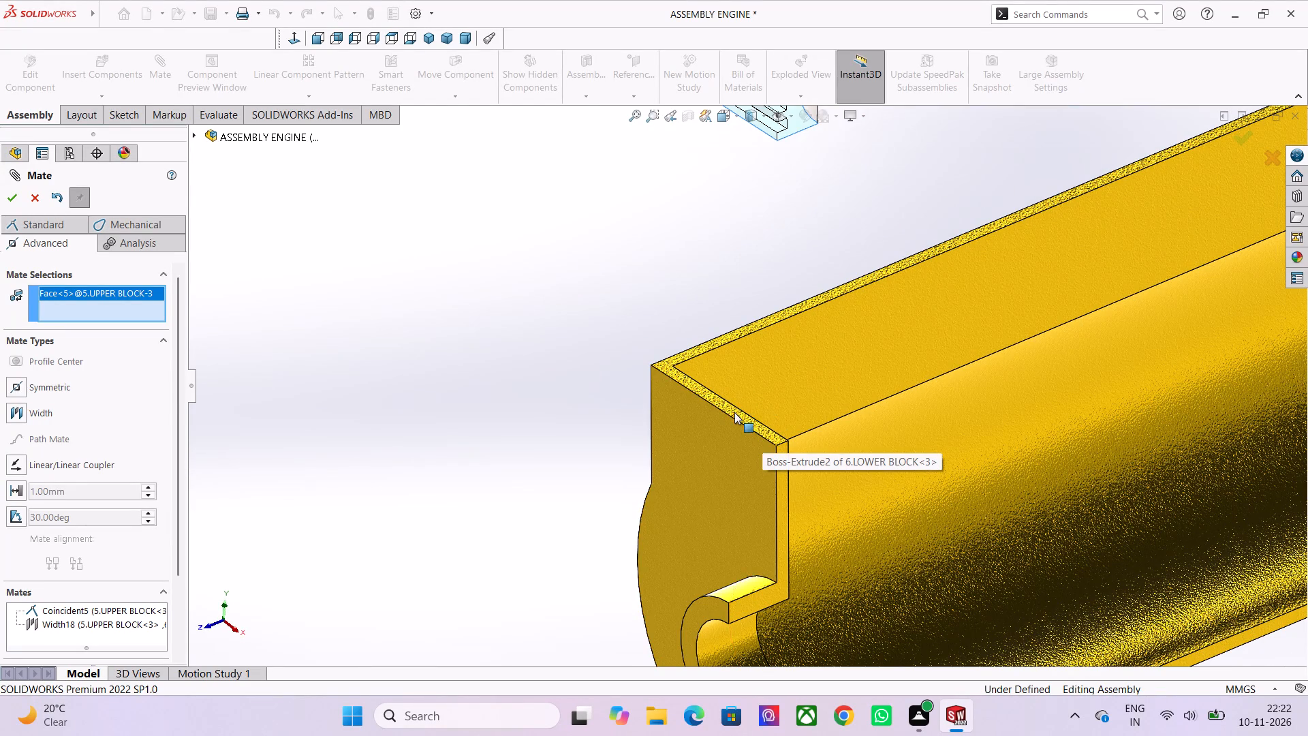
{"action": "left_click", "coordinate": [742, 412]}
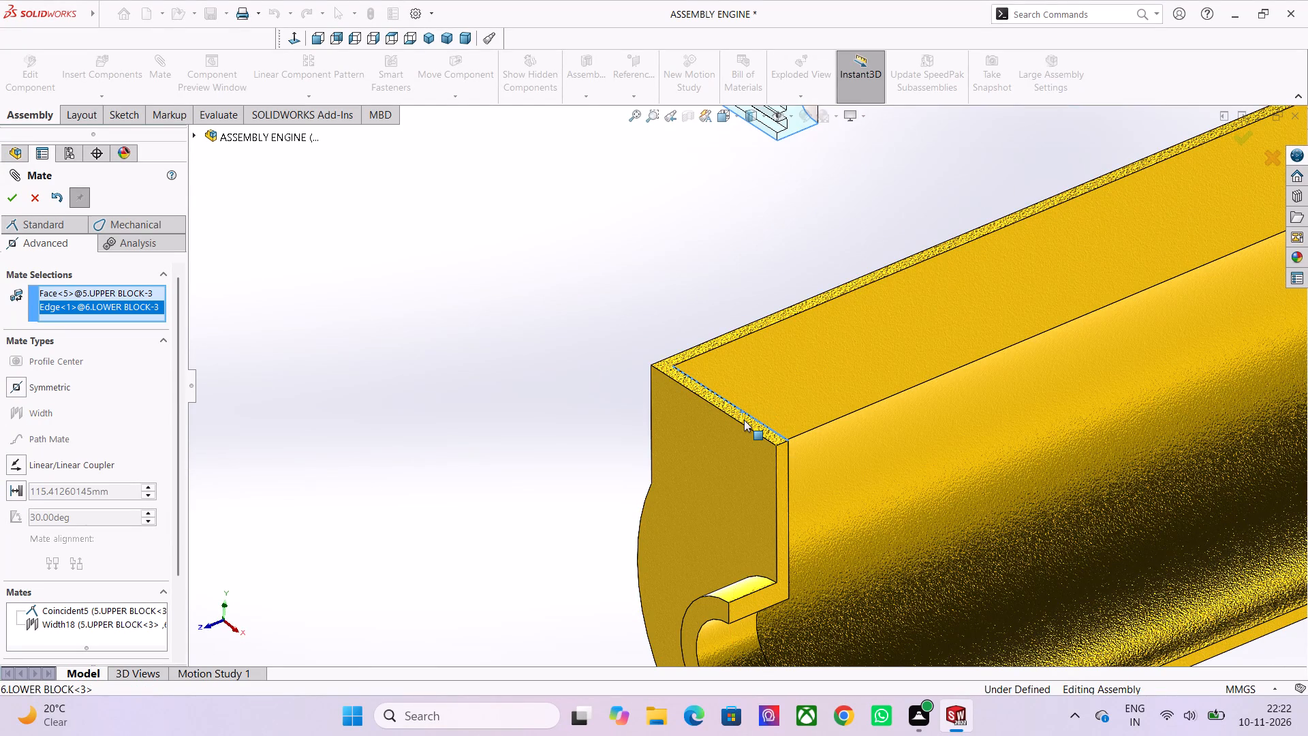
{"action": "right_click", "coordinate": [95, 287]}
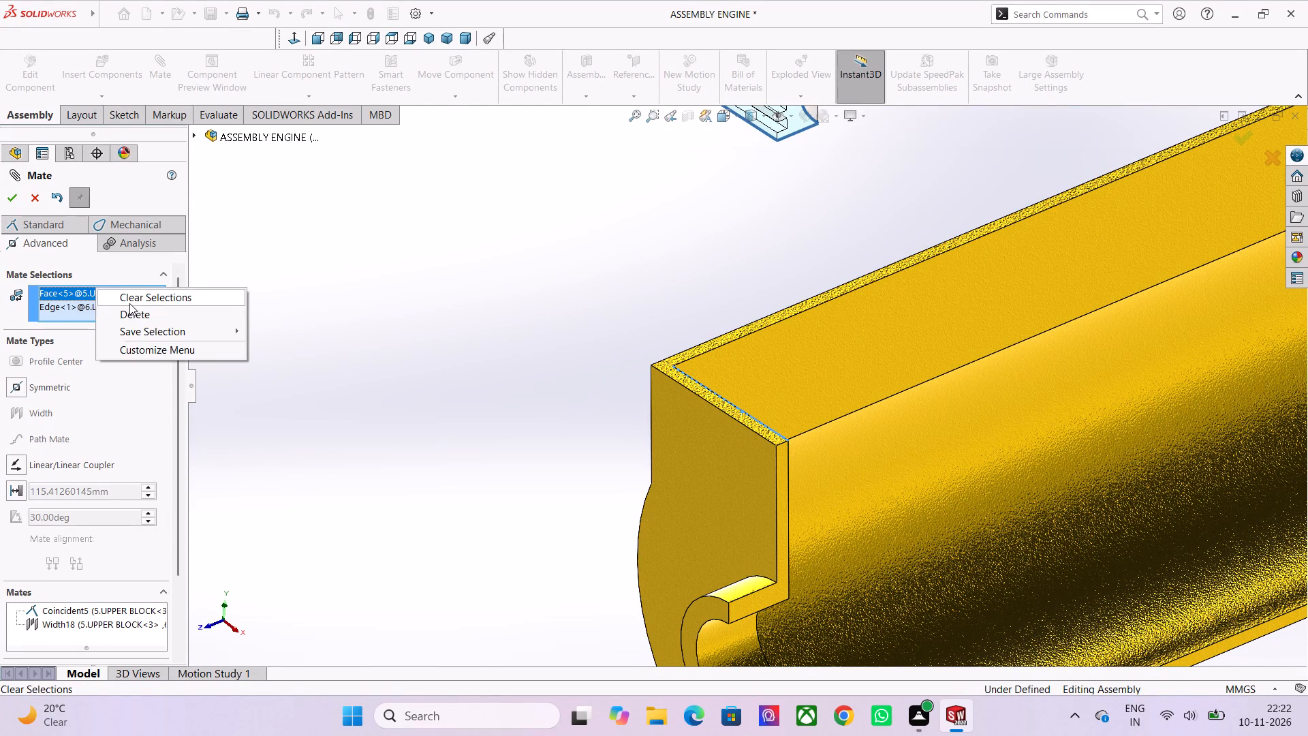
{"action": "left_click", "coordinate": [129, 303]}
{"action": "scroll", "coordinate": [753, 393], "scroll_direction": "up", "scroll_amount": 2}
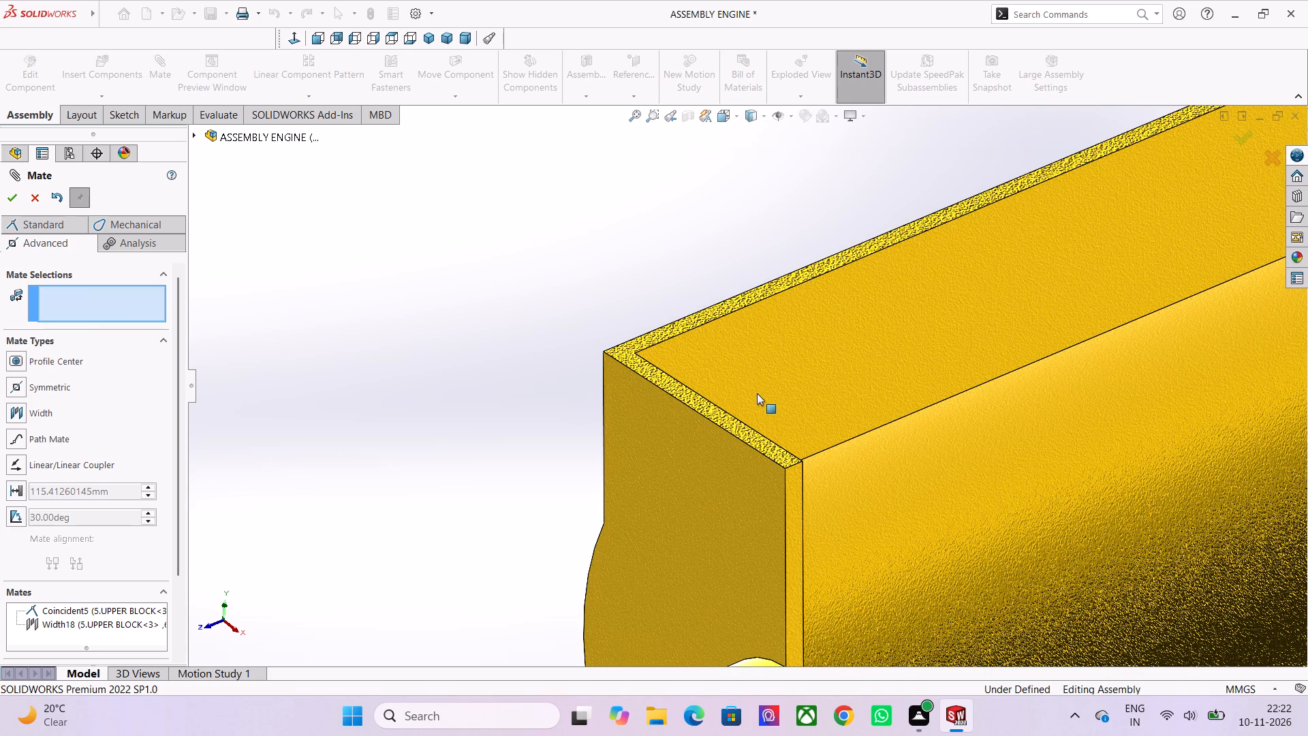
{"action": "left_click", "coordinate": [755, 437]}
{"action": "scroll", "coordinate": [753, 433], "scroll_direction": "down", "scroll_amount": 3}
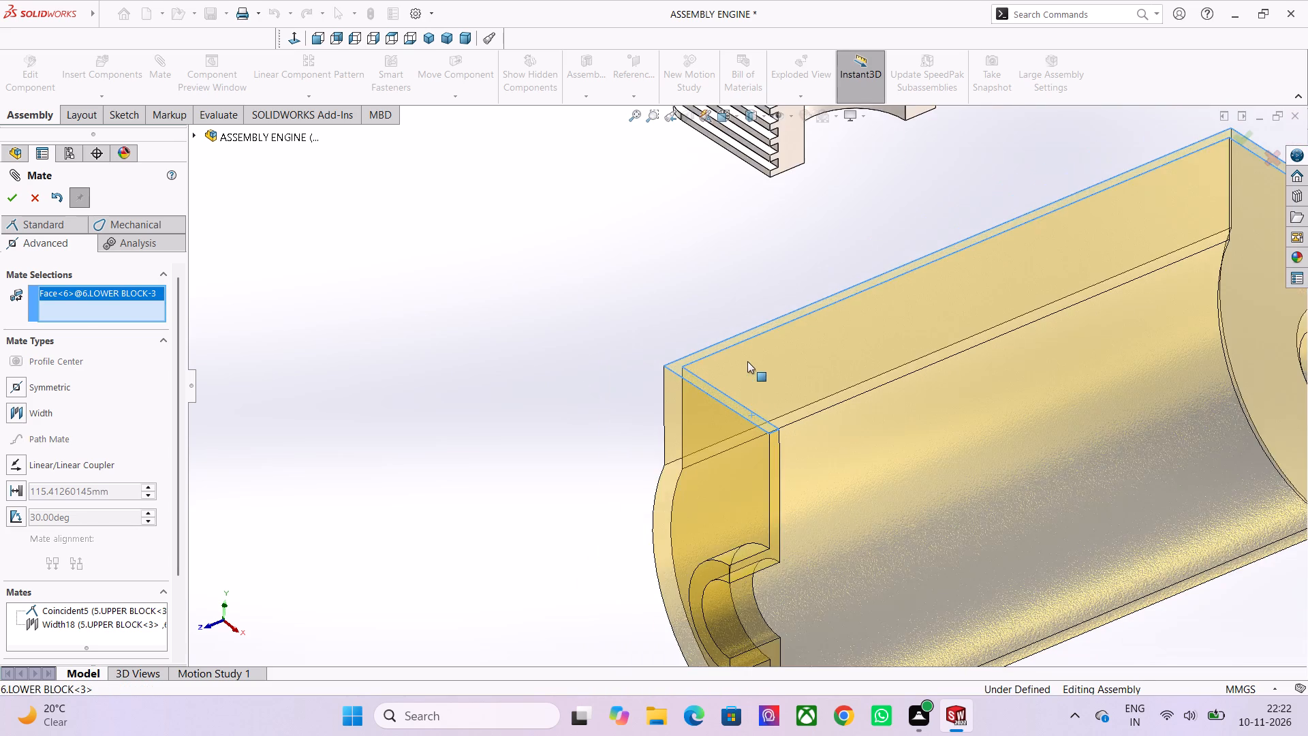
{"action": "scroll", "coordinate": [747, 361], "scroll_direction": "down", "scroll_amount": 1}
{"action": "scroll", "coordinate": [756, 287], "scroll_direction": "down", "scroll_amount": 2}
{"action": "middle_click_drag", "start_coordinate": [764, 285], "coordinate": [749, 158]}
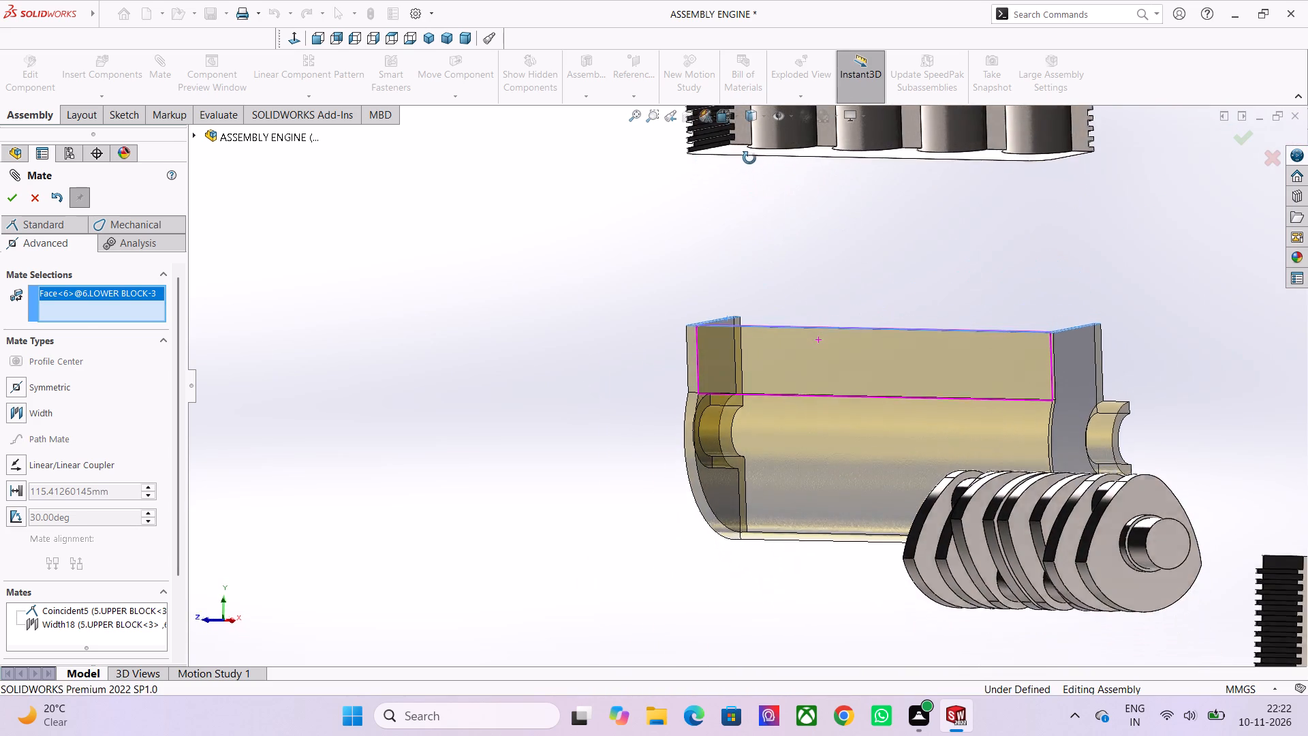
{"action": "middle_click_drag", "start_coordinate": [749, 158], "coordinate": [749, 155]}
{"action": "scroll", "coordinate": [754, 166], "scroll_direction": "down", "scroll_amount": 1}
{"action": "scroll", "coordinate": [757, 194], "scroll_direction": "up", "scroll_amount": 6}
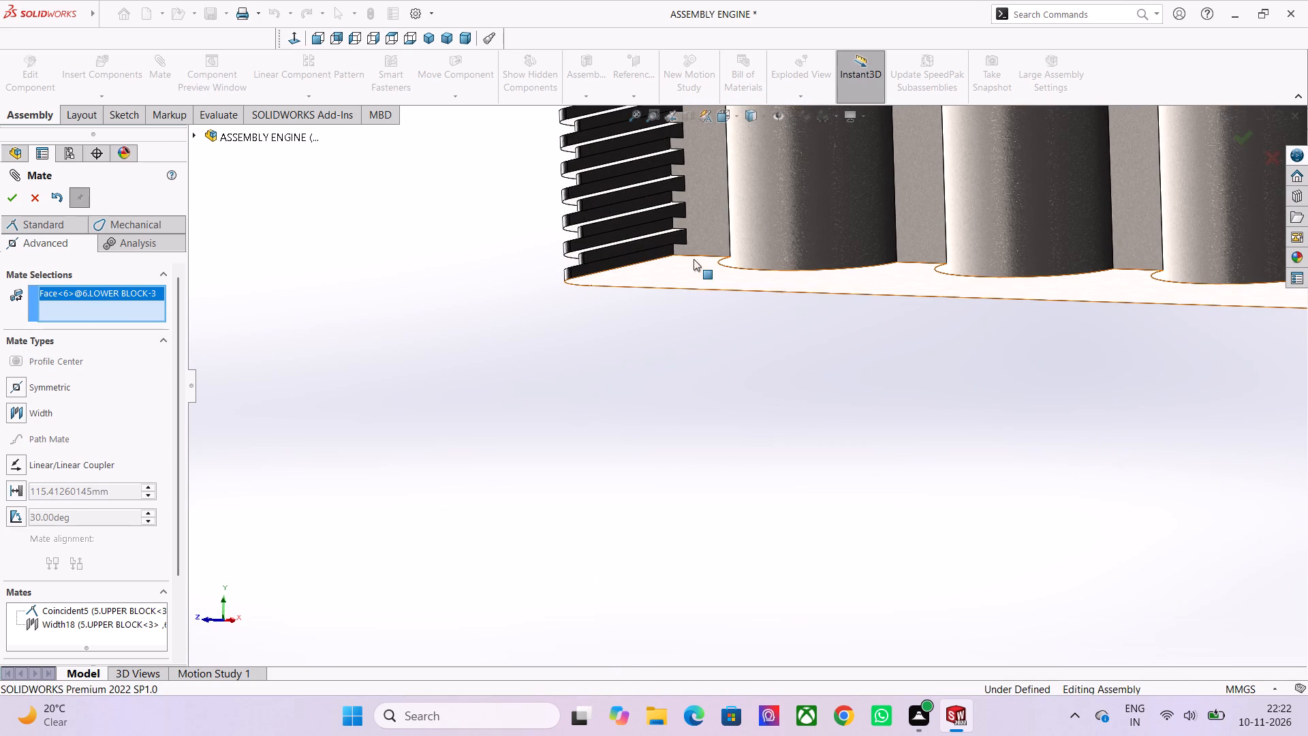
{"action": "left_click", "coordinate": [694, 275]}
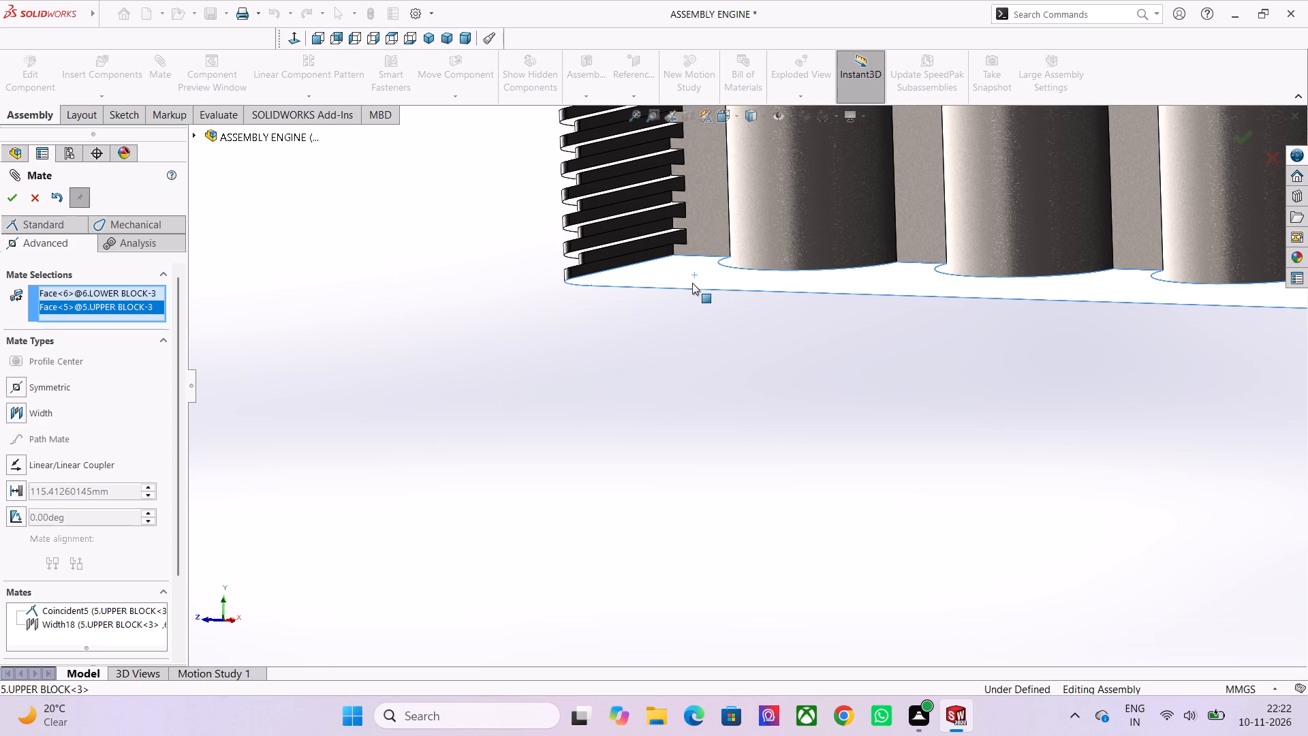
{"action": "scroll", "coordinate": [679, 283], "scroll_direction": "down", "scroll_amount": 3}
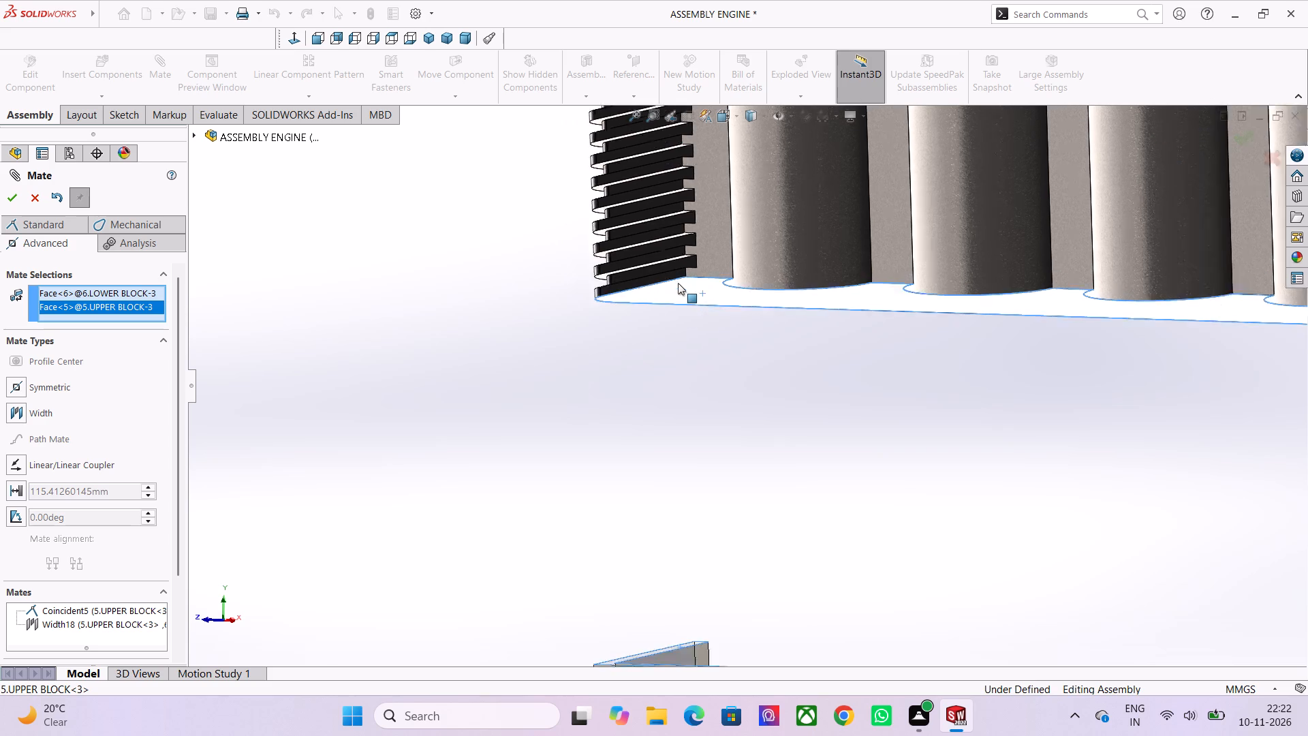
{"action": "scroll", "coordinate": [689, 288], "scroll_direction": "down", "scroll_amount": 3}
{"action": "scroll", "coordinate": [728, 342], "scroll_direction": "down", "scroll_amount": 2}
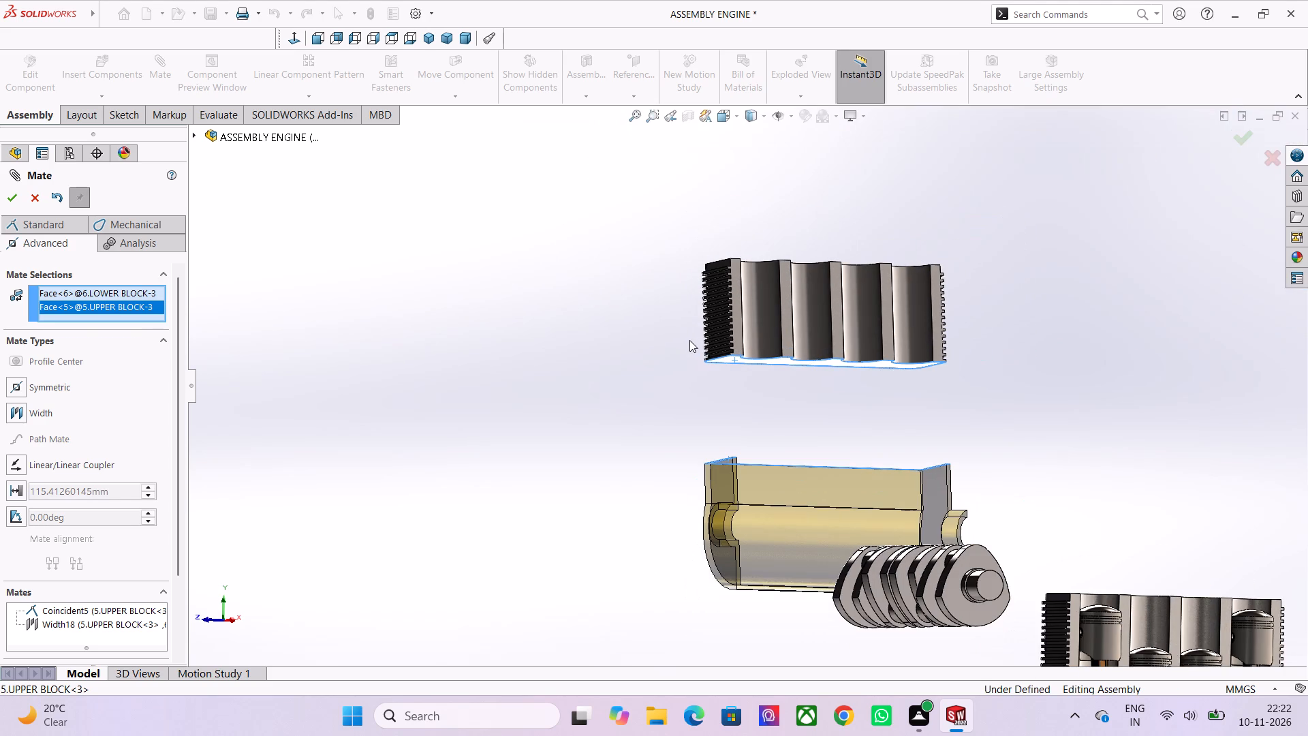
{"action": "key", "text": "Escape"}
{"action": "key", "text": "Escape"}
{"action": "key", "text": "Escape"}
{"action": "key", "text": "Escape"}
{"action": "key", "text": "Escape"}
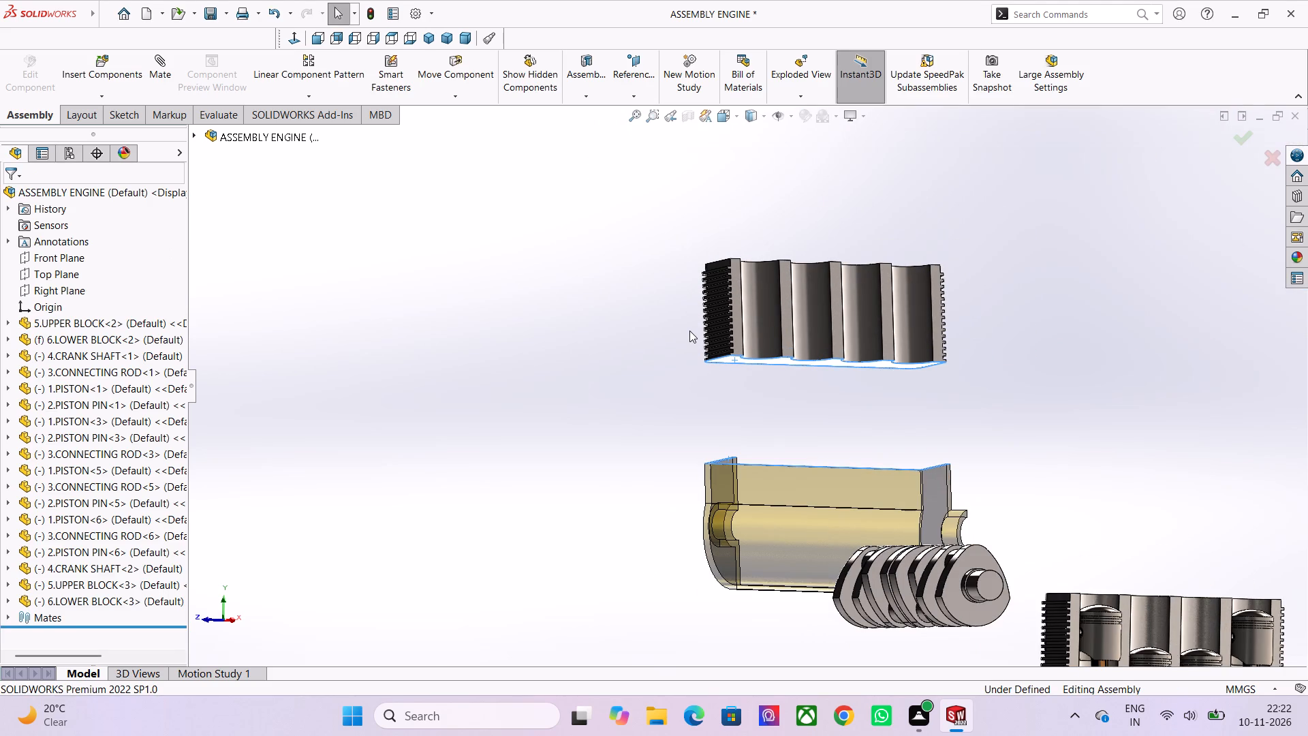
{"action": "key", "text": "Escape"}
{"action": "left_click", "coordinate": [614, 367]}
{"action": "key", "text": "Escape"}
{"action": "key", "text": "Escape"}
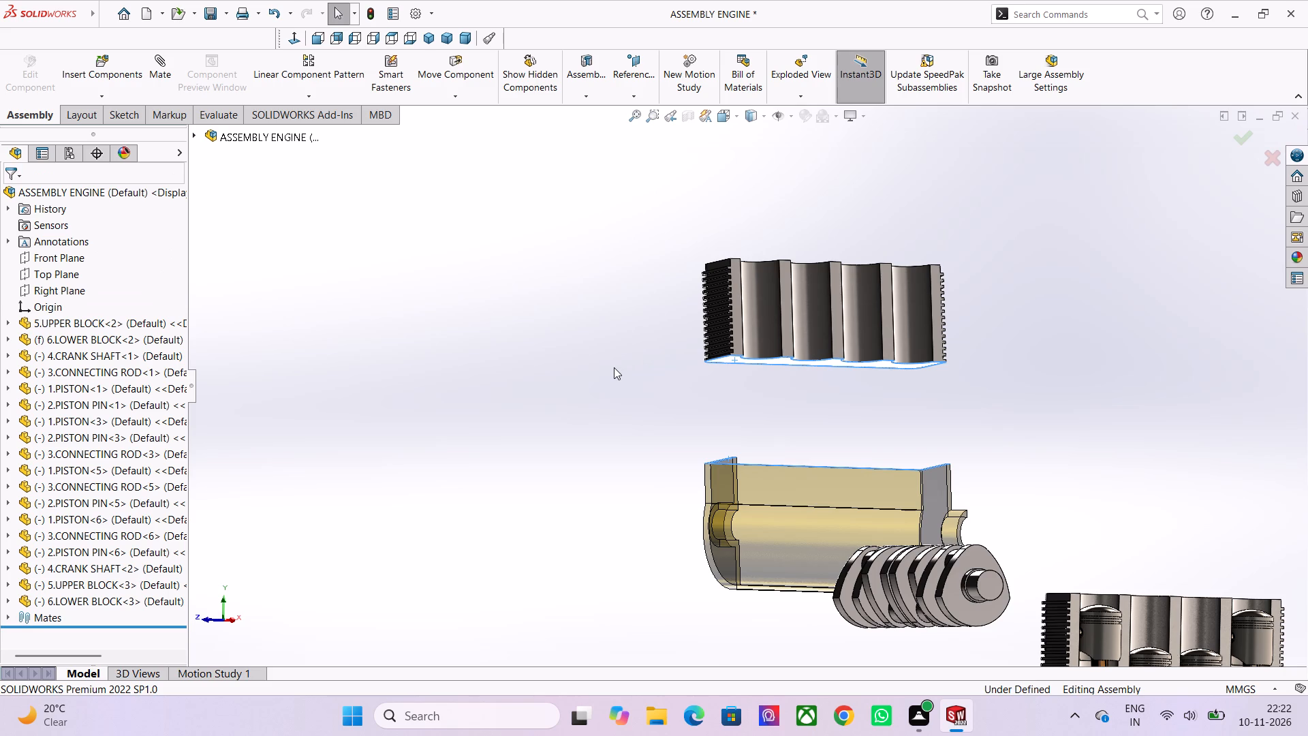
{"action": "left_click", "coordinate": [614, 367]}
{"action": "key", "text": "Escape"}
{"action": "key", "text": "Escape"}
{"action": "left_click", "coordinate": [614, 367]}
Undo the last set of mates that joined the loose upper block to the loose lower block.
{"action": "key", "text": "ctrl+z"}
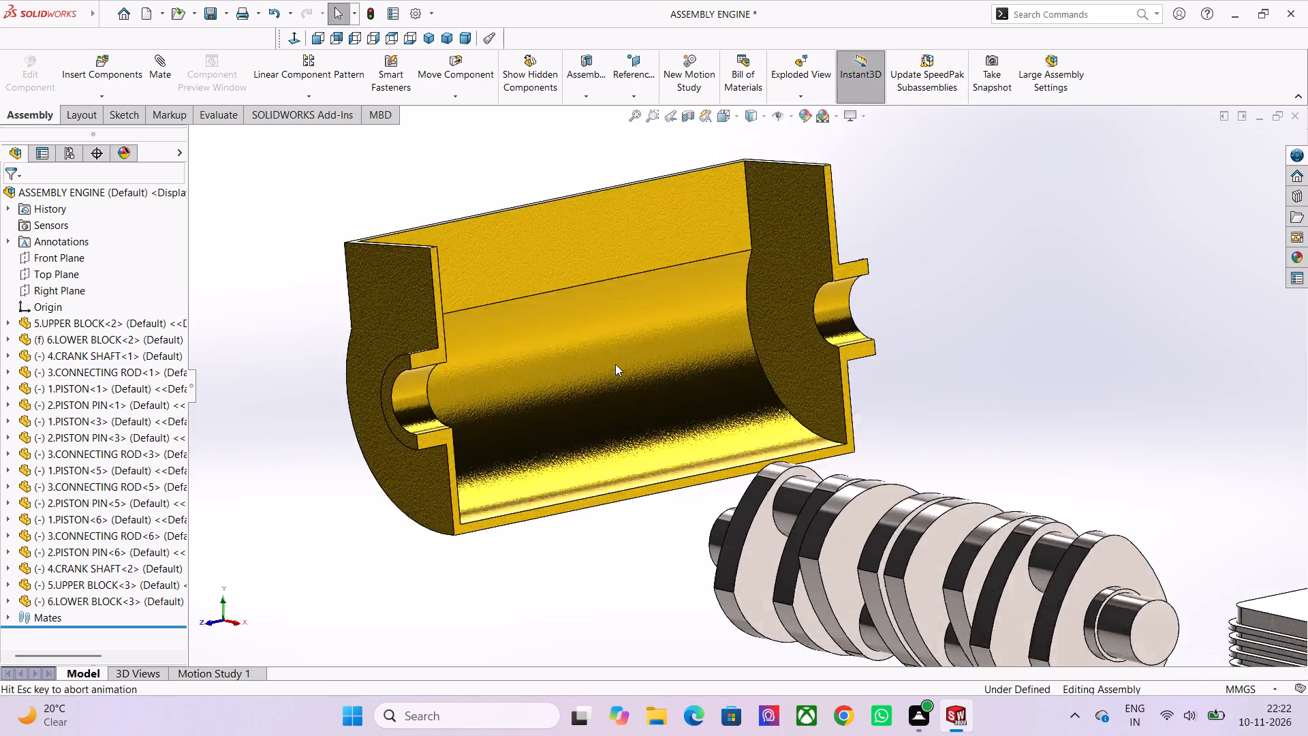
{"action": "scroll", "coordinate": [615, 364], "scroll_direction": "down", "scroll_amount": 3}
{"action": "scroll", "coordinate": [559, 297], "scroll_direction": "down", "scroll_amount": 5}
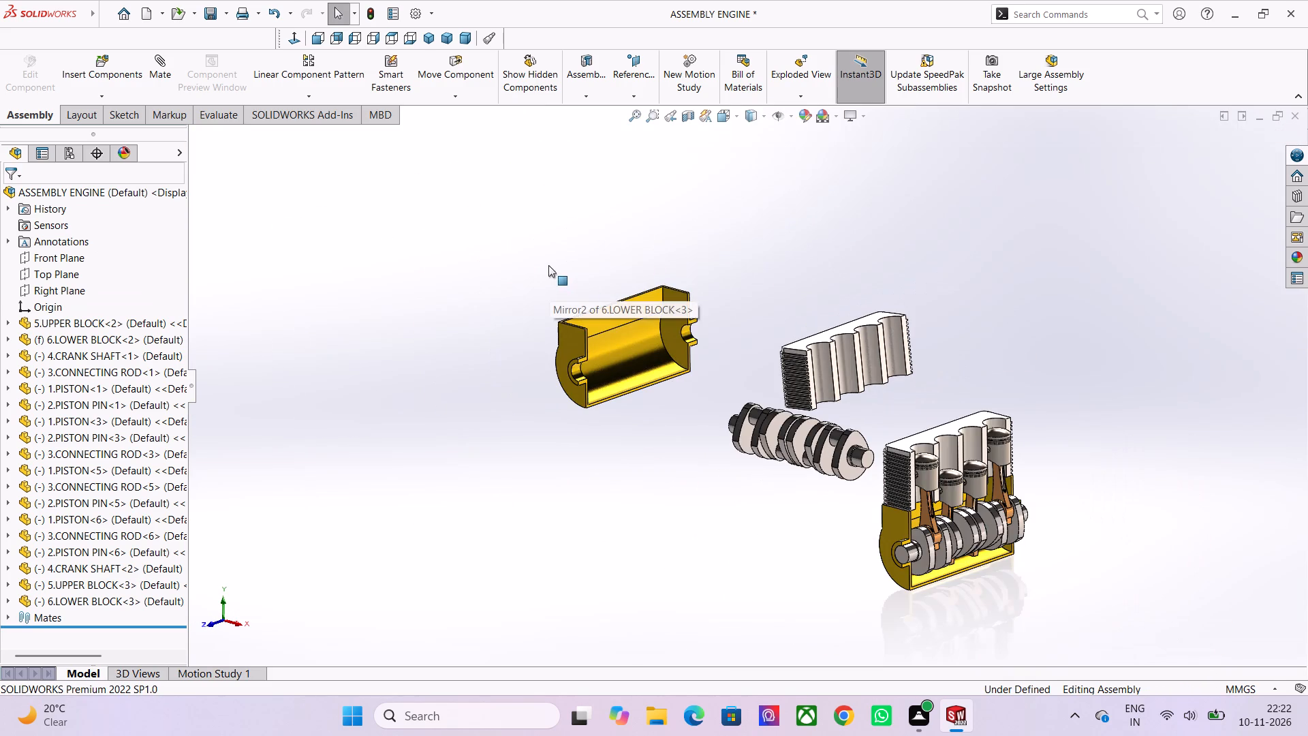
{"action": "left_click_drag", "start_coordinate": [793, 358], "coordinate": [732, 329]}
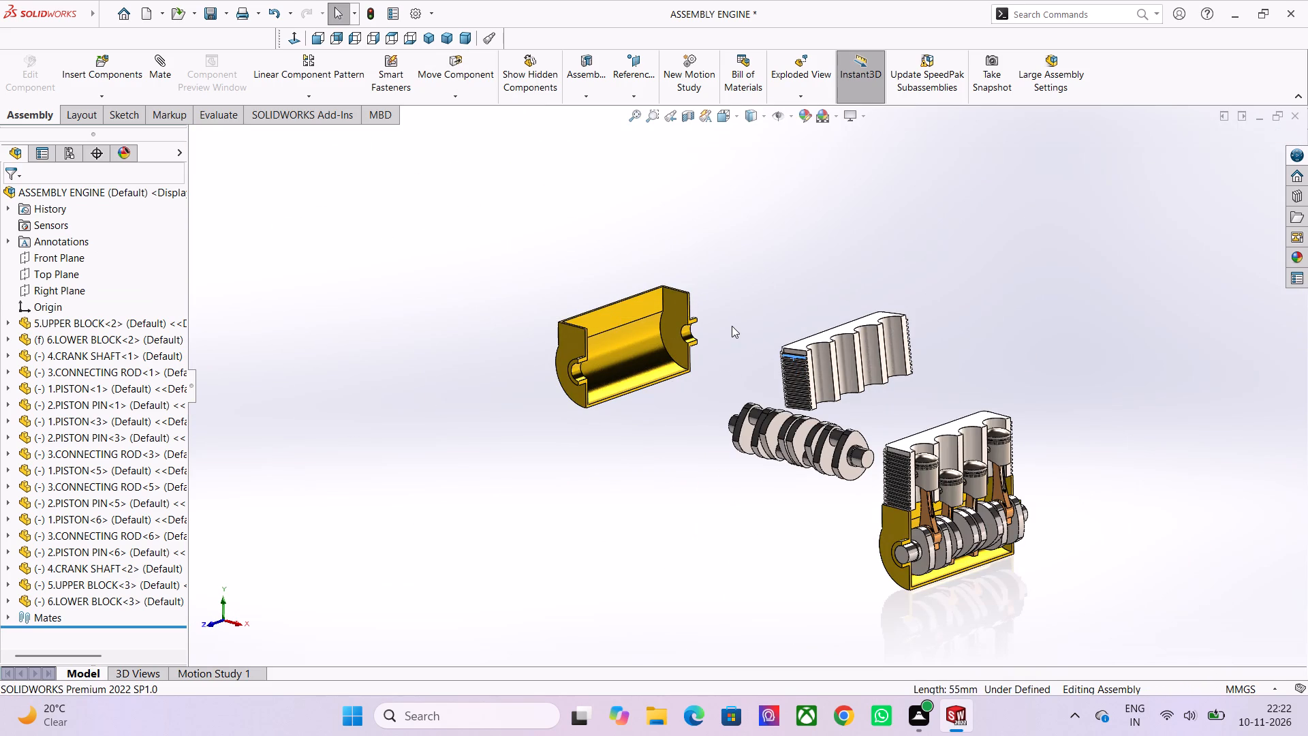
{"action": "key", "text": "Escape"}
Add a coincident mate between the loose upper block's sectioned front face and the loose lower block's matching front face.
{"action": "scroll", "coordinate": [738, 735], "scroll_direction": "down", "scroll_amount": 1}
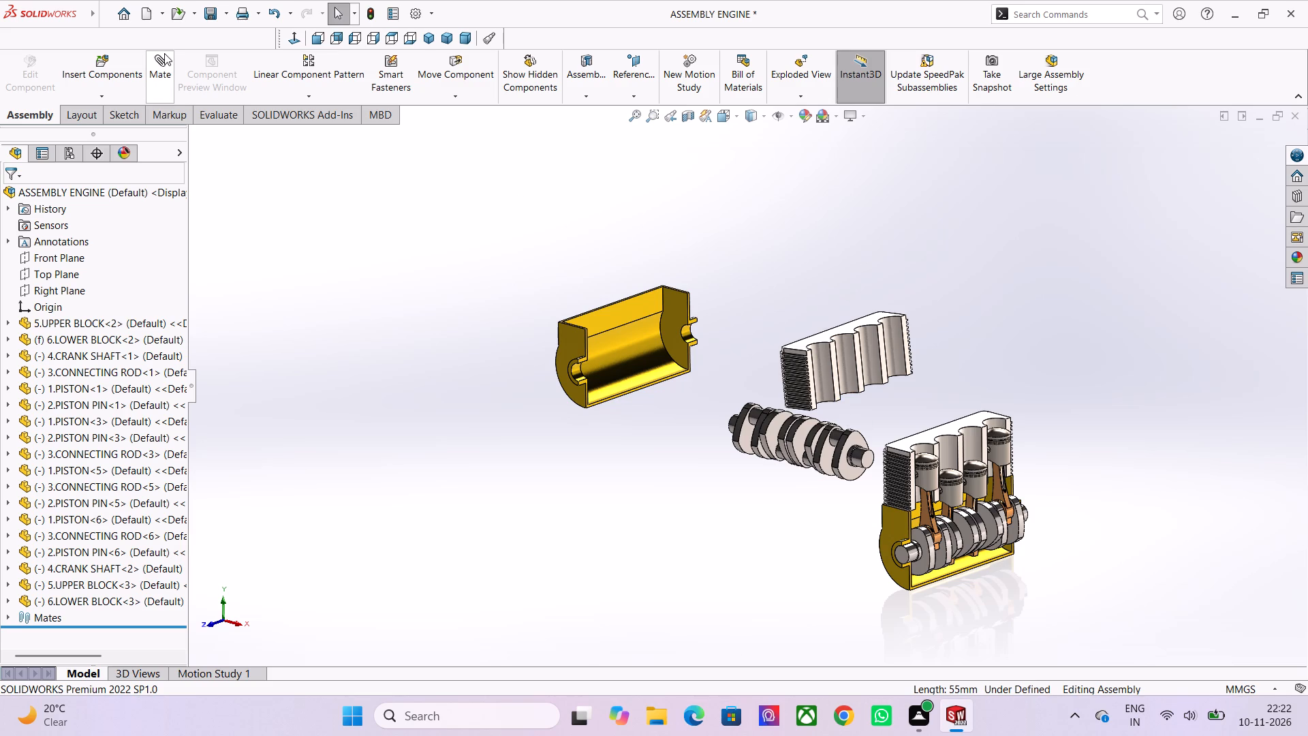
{"action": "left_click", "coordinate": [162, 58]}
{"action": "scroll", "coordinate": [833, 398], "scroll_direction": "up", "scroll_amount": 2}
{"action": "scroll", "coordinate": [745, 366], "scroll_direction": "up", "scroll_amount": 3}
{"action": "left_click", "coordinate": [826, 346]}
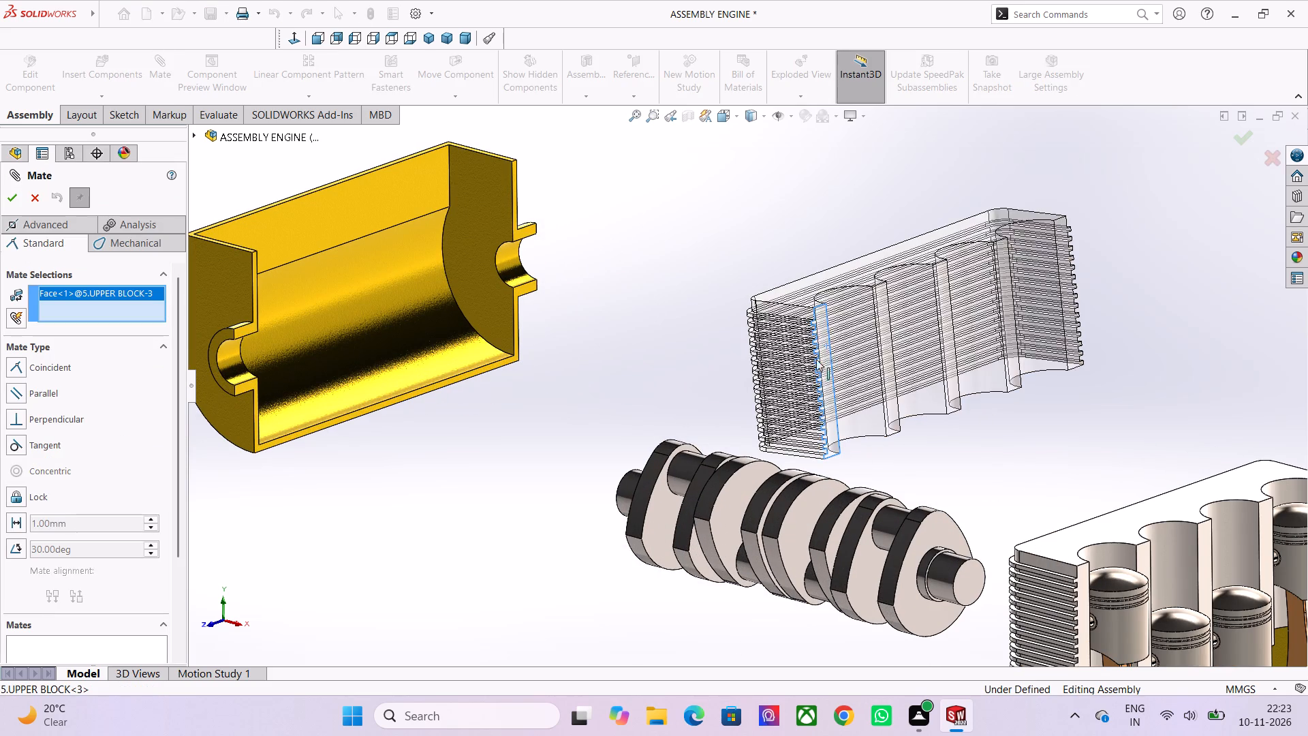
{"action": "scroll", "coordinate": [645, 332], "scroll_direction": "down", "scroll_amount": 2}
{"action": "scroll", "coordinate": [414, 324], "scroll_direction": "up", "scroll_amount": 6}
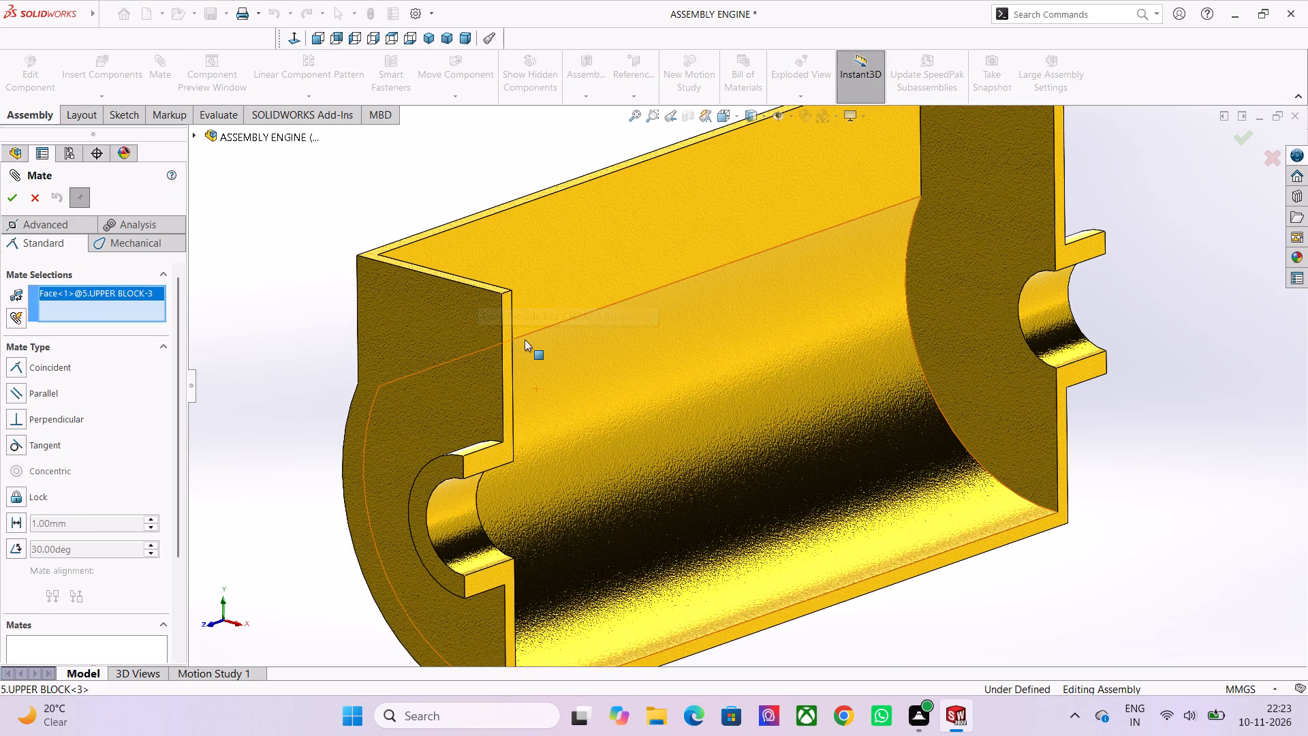
{"action": "scroll", "coordinate": [514, 311], "scroll_direction": "up", "scroll_amount": 3}
{"action": "left_click", "coordinate": [544, 329]}
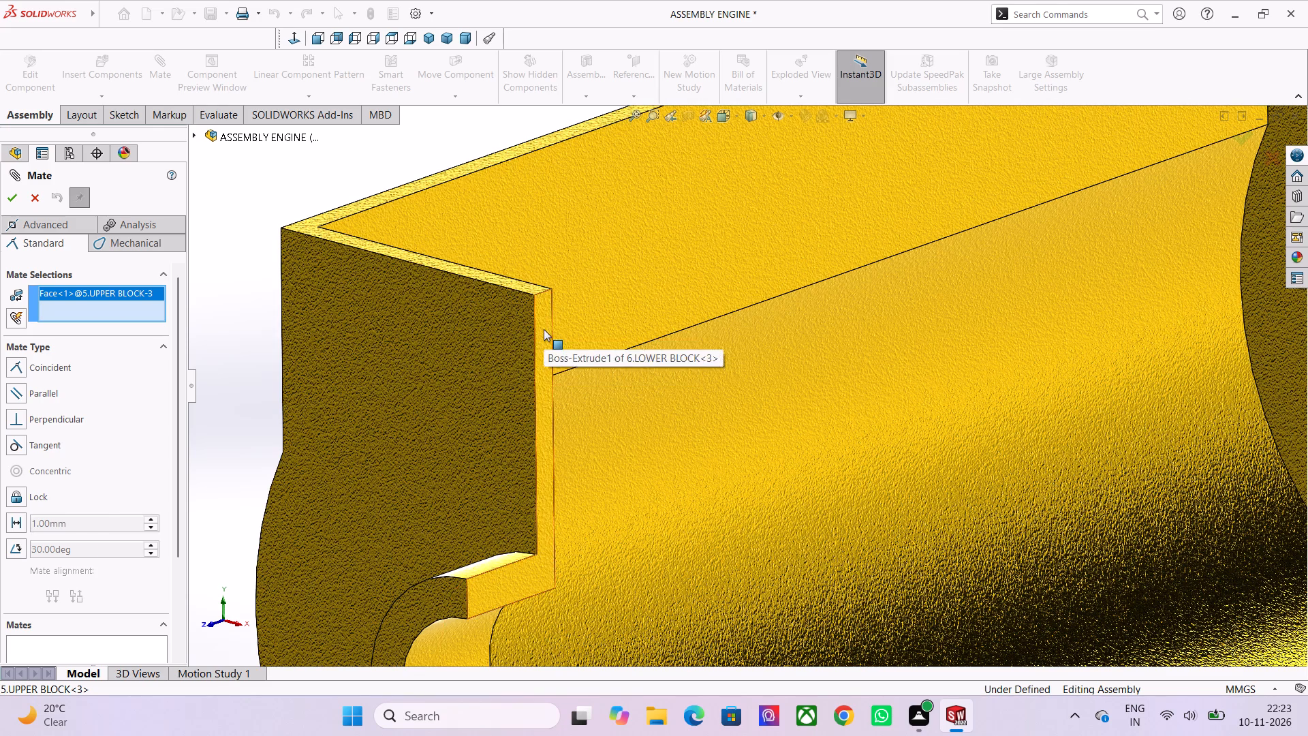
{"action": "scroll", "coordinate": [1063, 423], "scroll_direction": "down", "scroll_amount": 3}
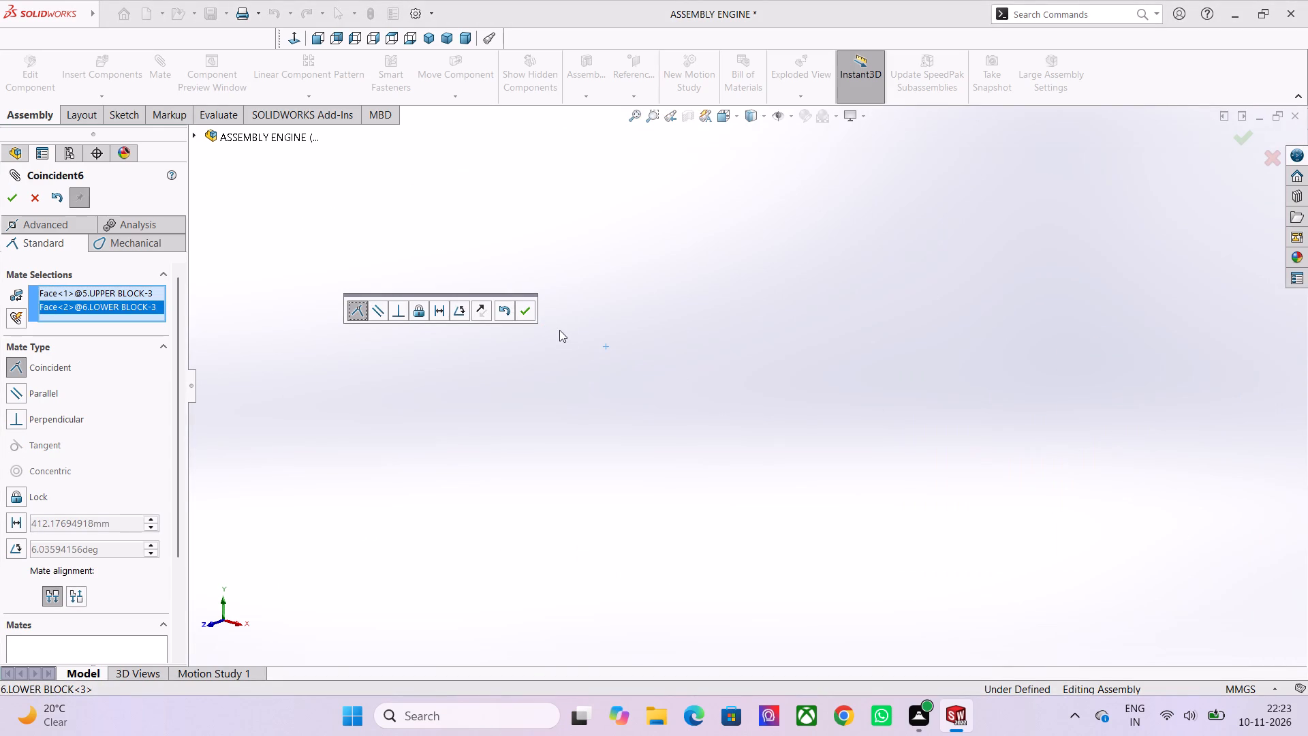
{"action": "left_click", "coordinate": [530, 312]}
Move the loose upper block up out of the loose lower block so it sits clear above it.
{"action": "scroll", "coordinate": [1260, 470], "scroll_direction": "down", "scroll_amount": 5}
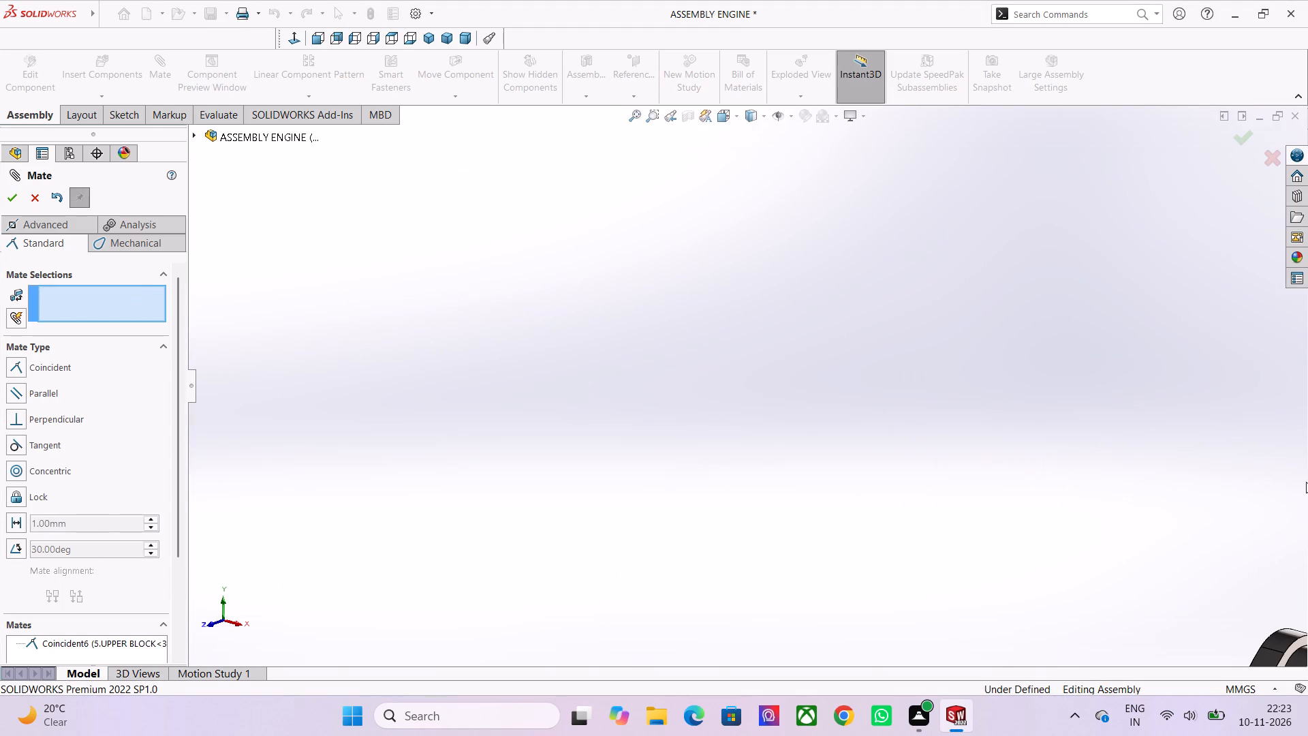
{"action": "scroll", "coordinate": [1034, 515], "scroll_direction": "down", "scroll_amount": 6}
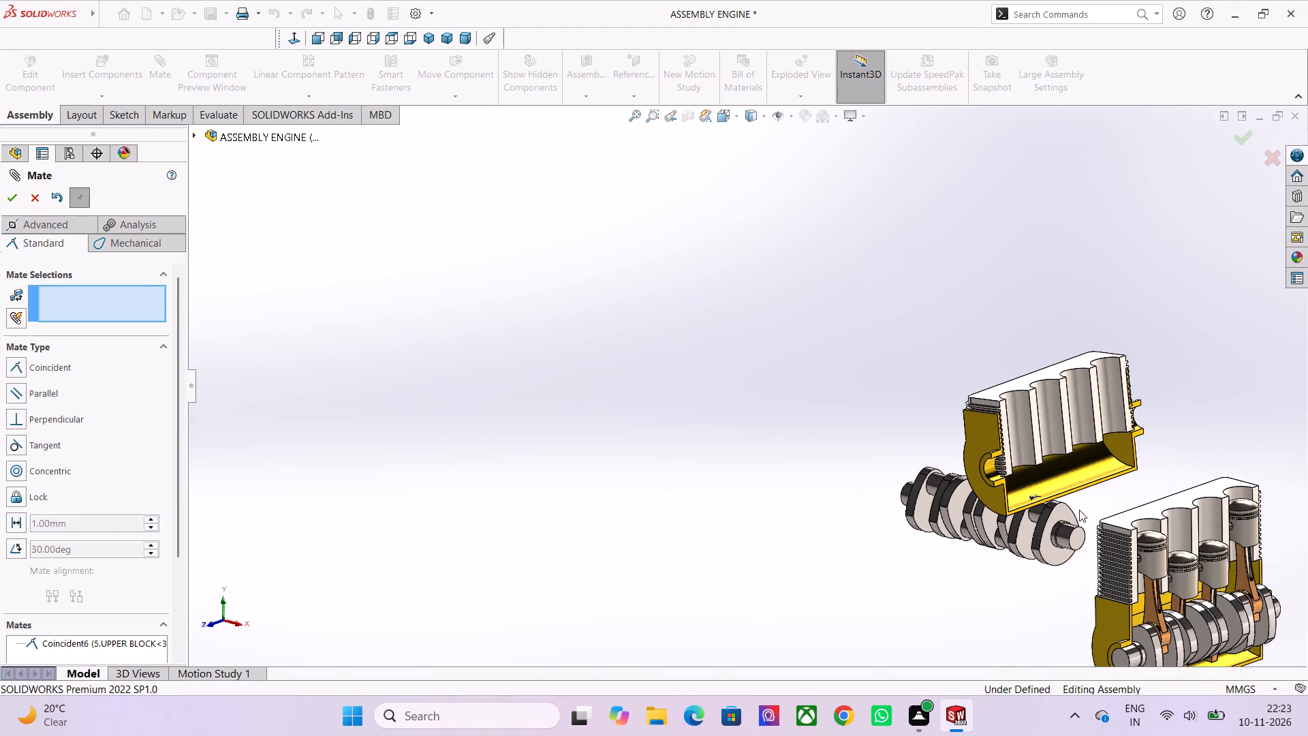
{"action": "scroll", "coordinate": [1048, 450], "scroll_direction": "up", "scroll_amount": 2}
{"action": "scroll", "coordinate": [988, 431], "scroll_direction": "up", "scroll_amount": 6}
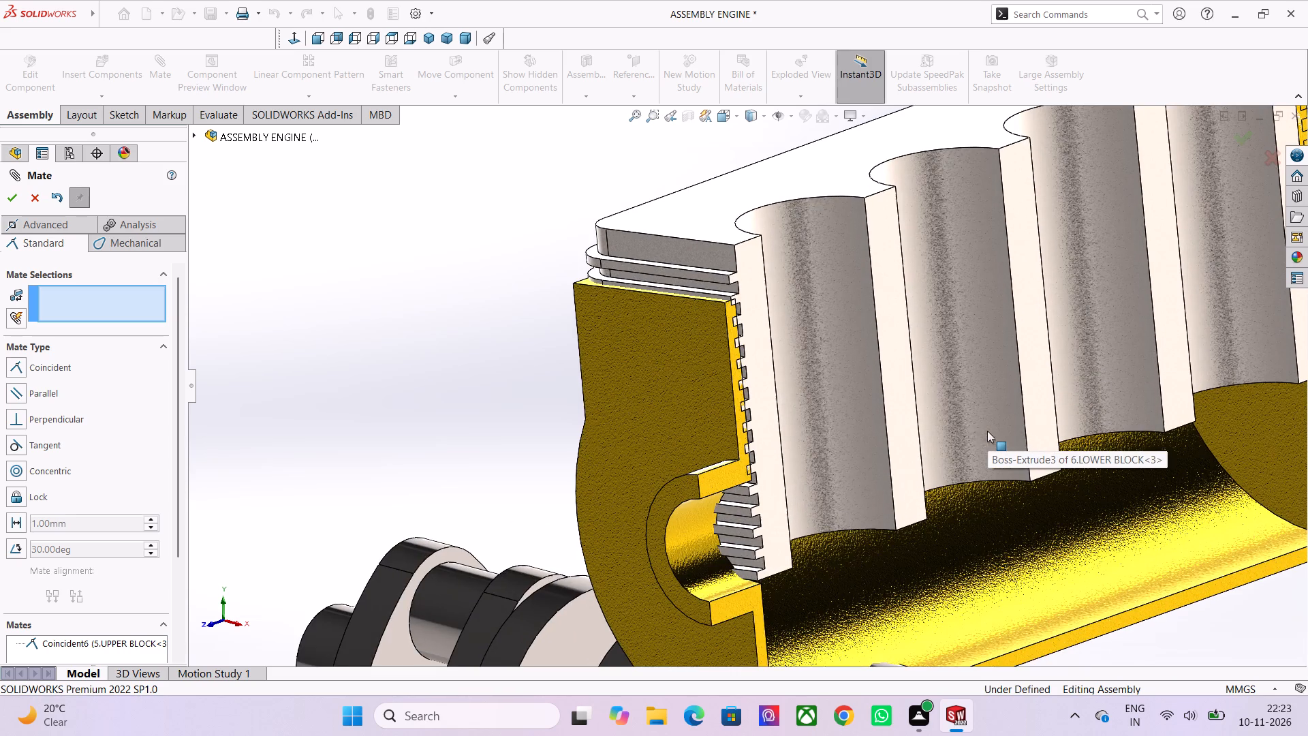
{"action": "scroll", "coordinate": [922, 399], "scroll_direction": "down", "scroll_amount": 3}
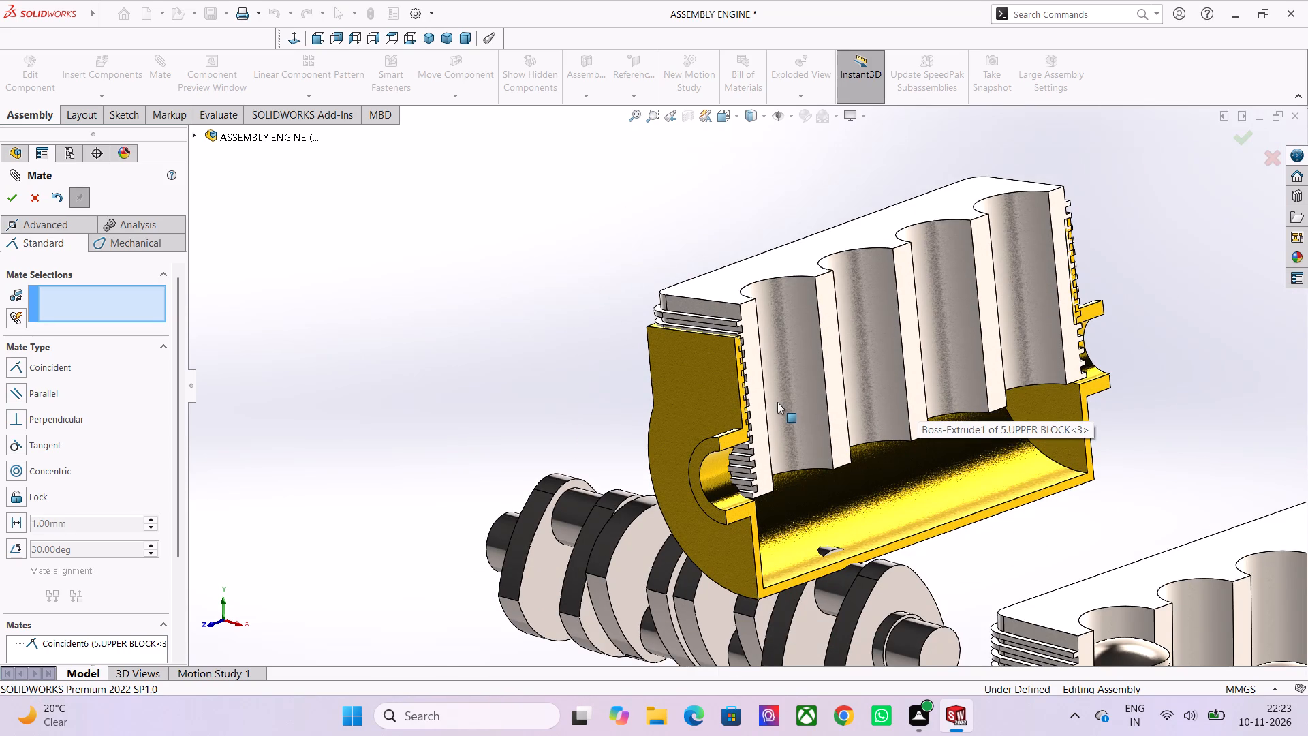
{"action": "left_click_drag", "start_coordinate": [773, 350], "coordinate": [711, 252]}
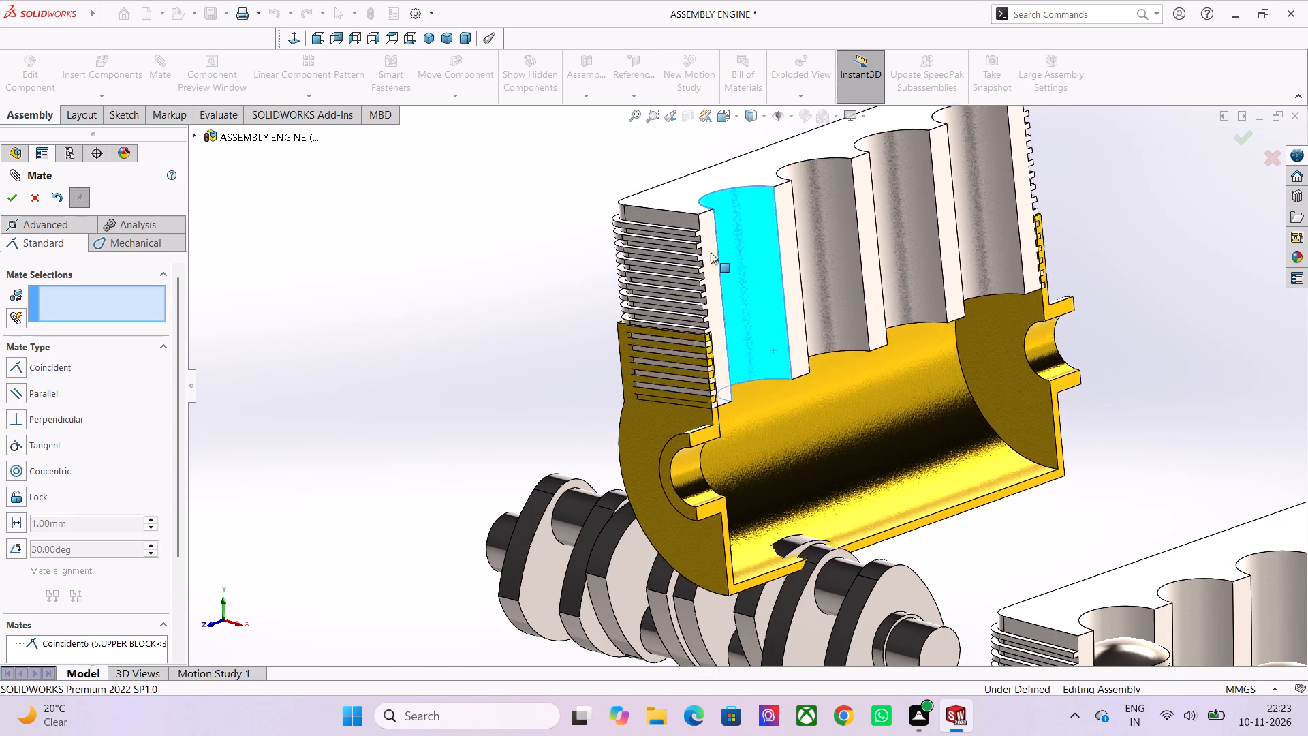
{"action": "left_click_drag", "start_coordinate": [711, 252], "coordinate": [702, 129]}
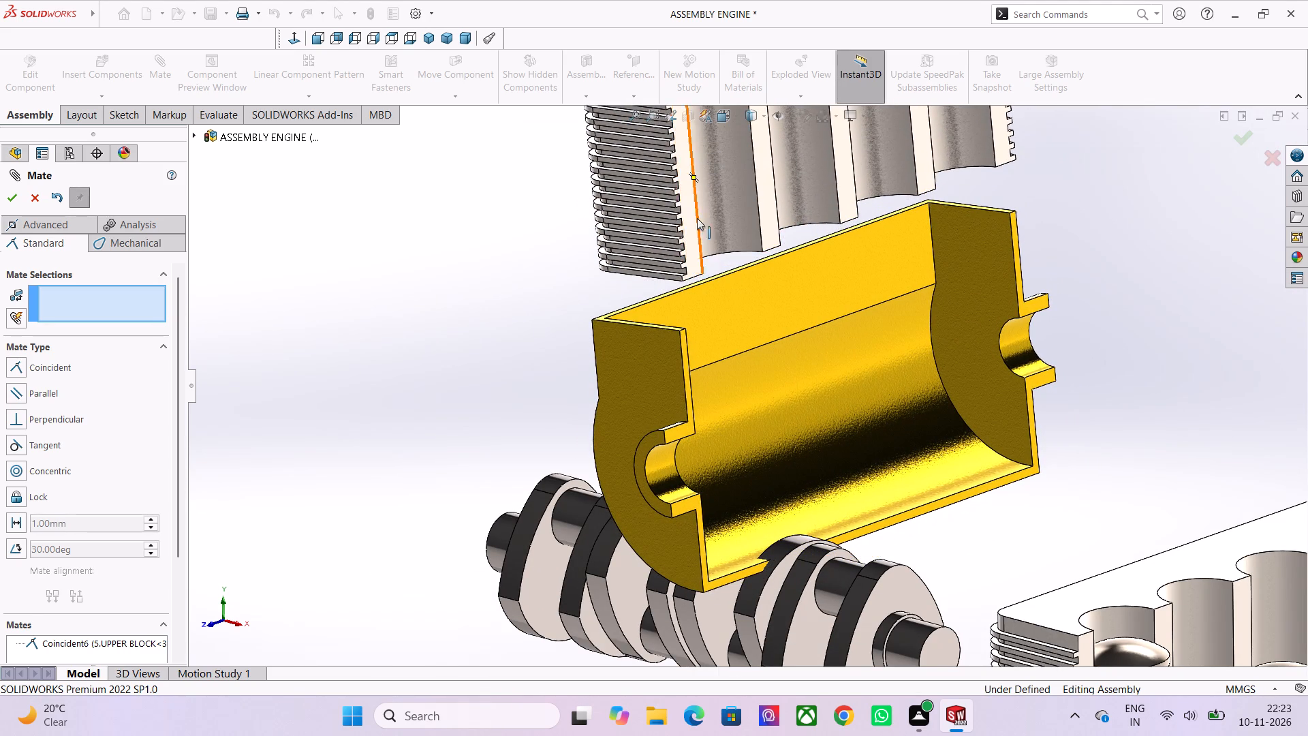
Add a coincident mate between the loose upper block's bottom face and the loose lower block's top rim face.
{"action": "middle_click_drag", "start_coordinate": [644, 286], "coordinate": [576, 176]}
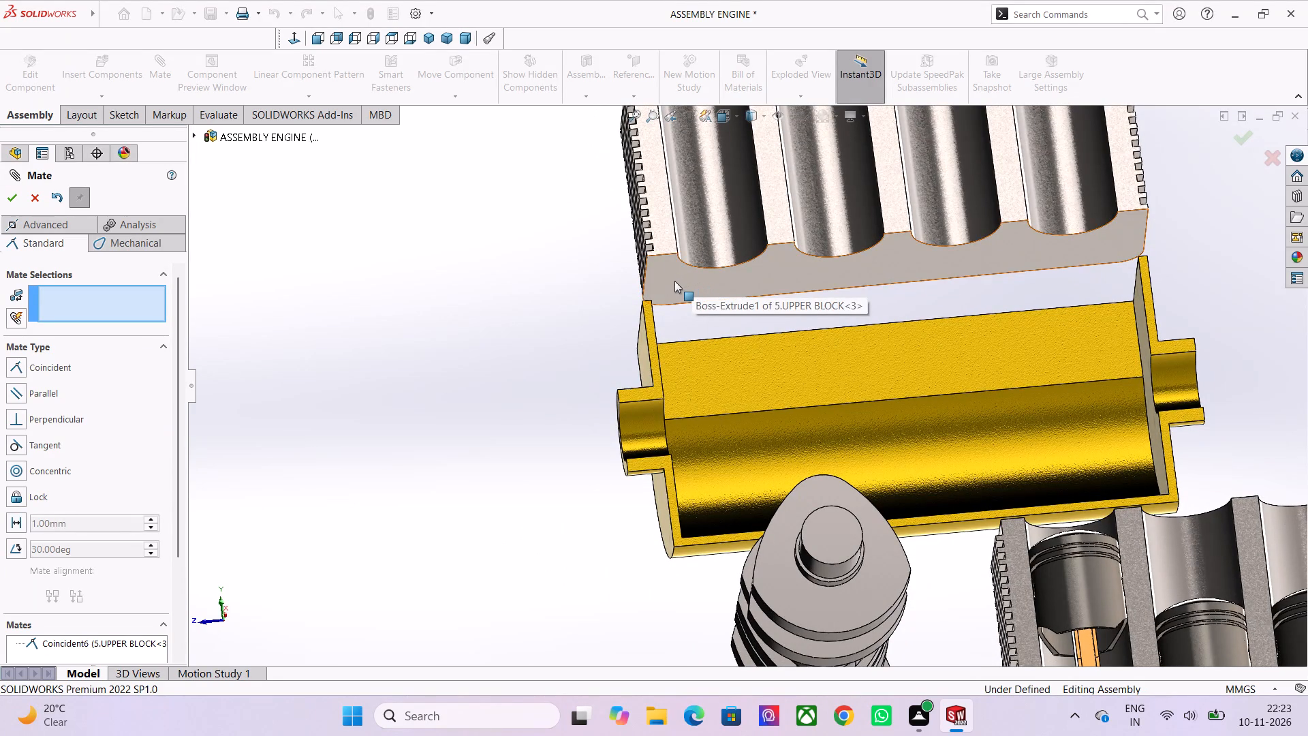
{"action": "left_click", "coordinate": [674, 281]}
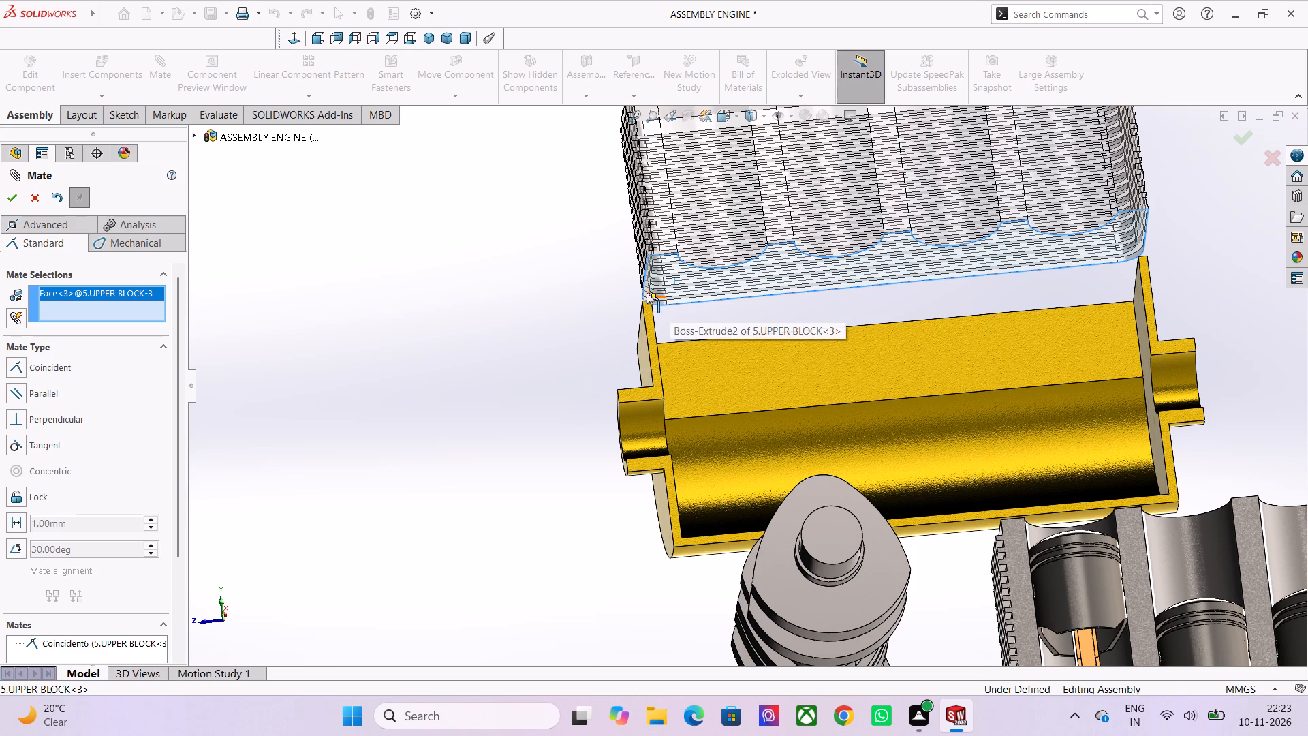
{"action": "middle_click_drag", "start_coordinate": [644, 271], "coordinate": [700, 459]}
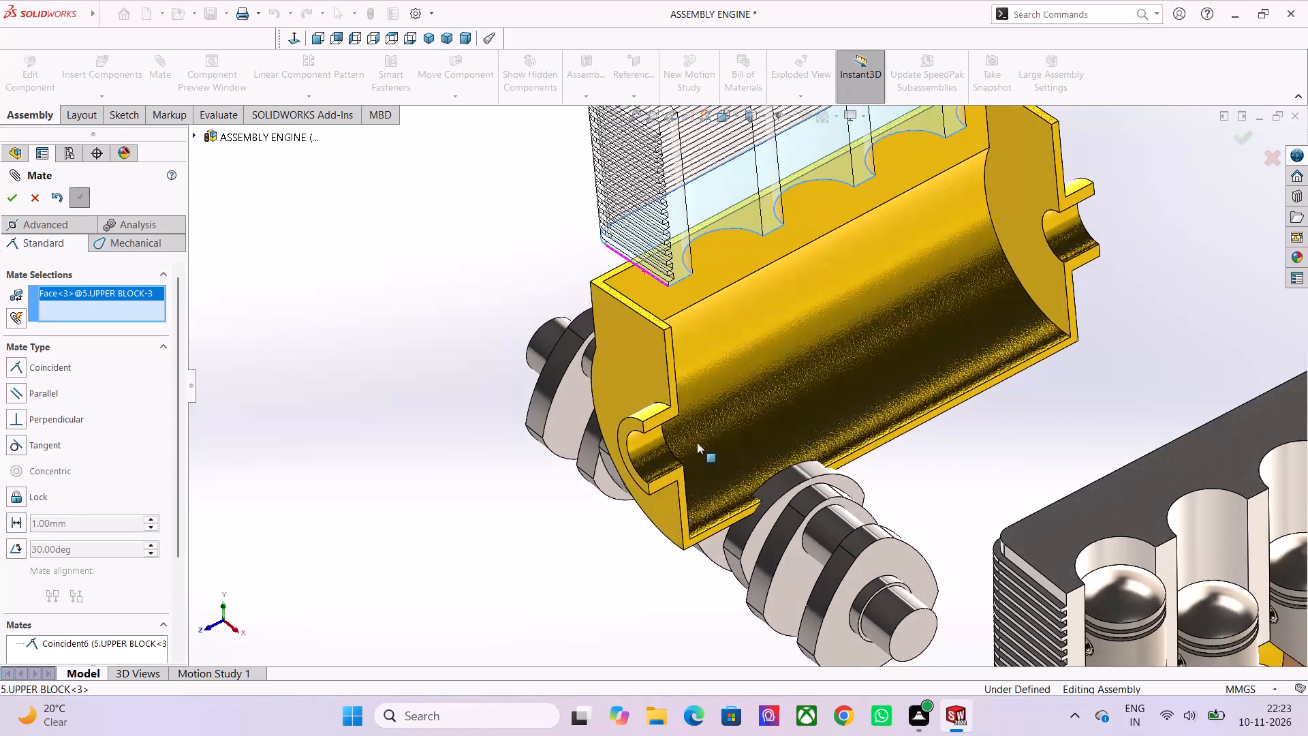
{"action": "scroll", "coordinate": [638, 310], "scroll_direction": "up", "scroll_amount": 4}
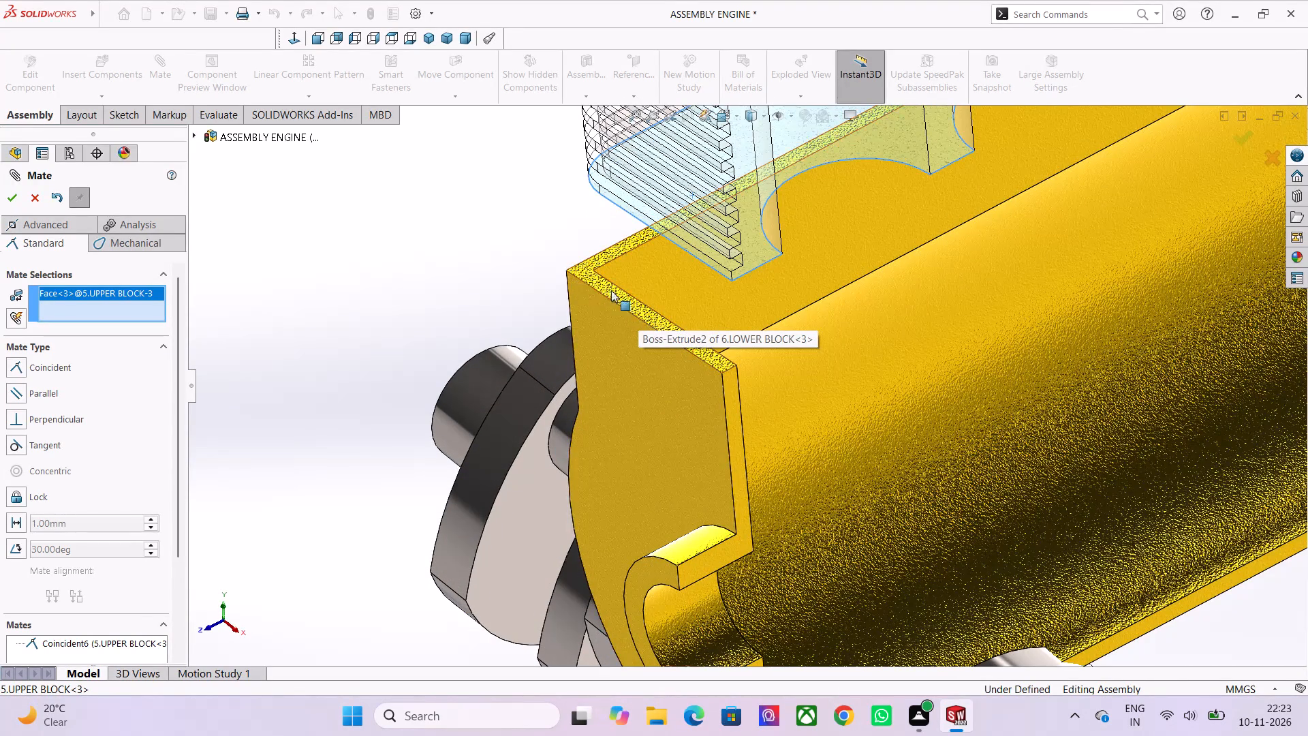
{"action": "left_click", "coordinate": [634, 307]}
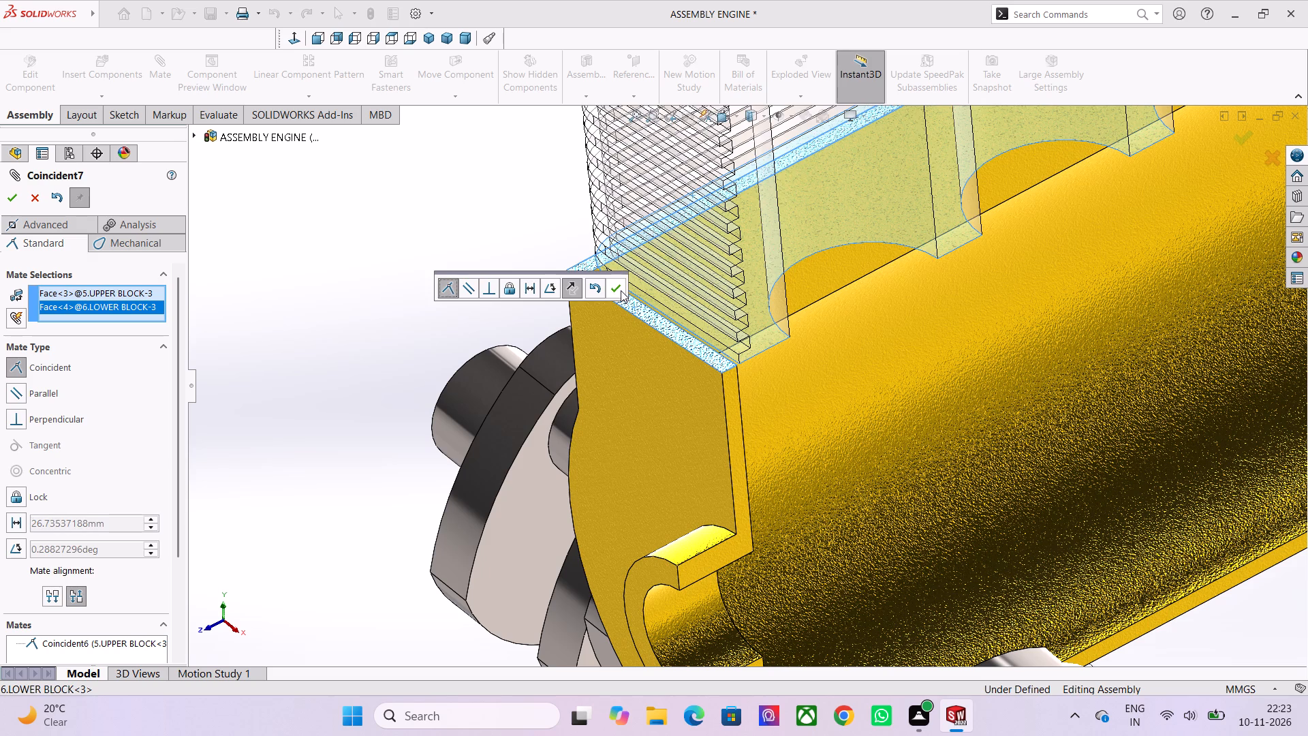
{"action": "left_click", "coordinate": [621, 290]}
Add a centered Width mate using the loose upper block's two opposite end faces as width and the loose lower block's two outer end faces as tab.
{"action": "left_click", "coordinate": [46, 229]}
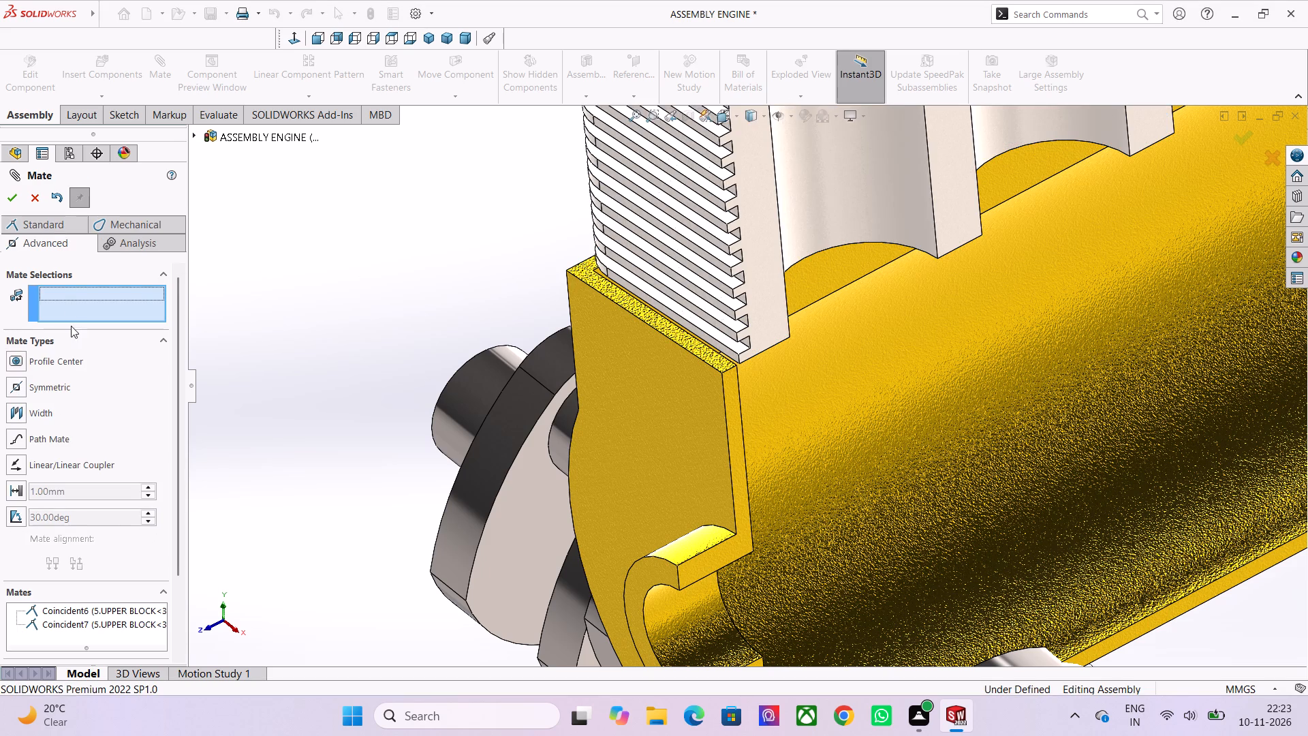
{"action": "left_click", "coordinate": [46, 411]}
{"action": "scroll", "coordinate": [646, 322], "scroll_direction": "down", "scroll_amount": 1}
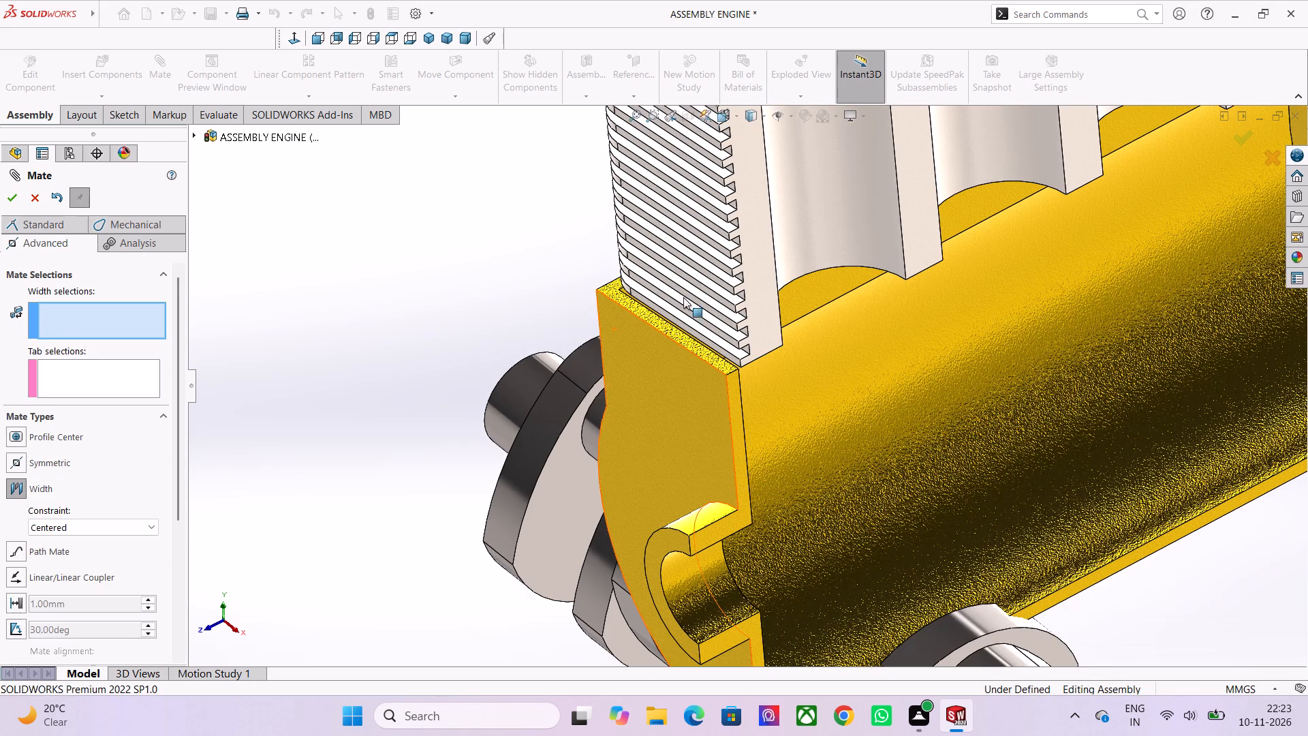
{"action": "scroll", "coordinate": [698, 292], "scroll_direction": "down", "scroll_amount": 1}
{"action": "scroll", "coordinate": [716, 200], "scroll_direction": "down", "scroll_amount": 3}
{"action": "scroll", "coordinate": [717, 224], "scroll_direction": "up", "scroll_amount": 4}
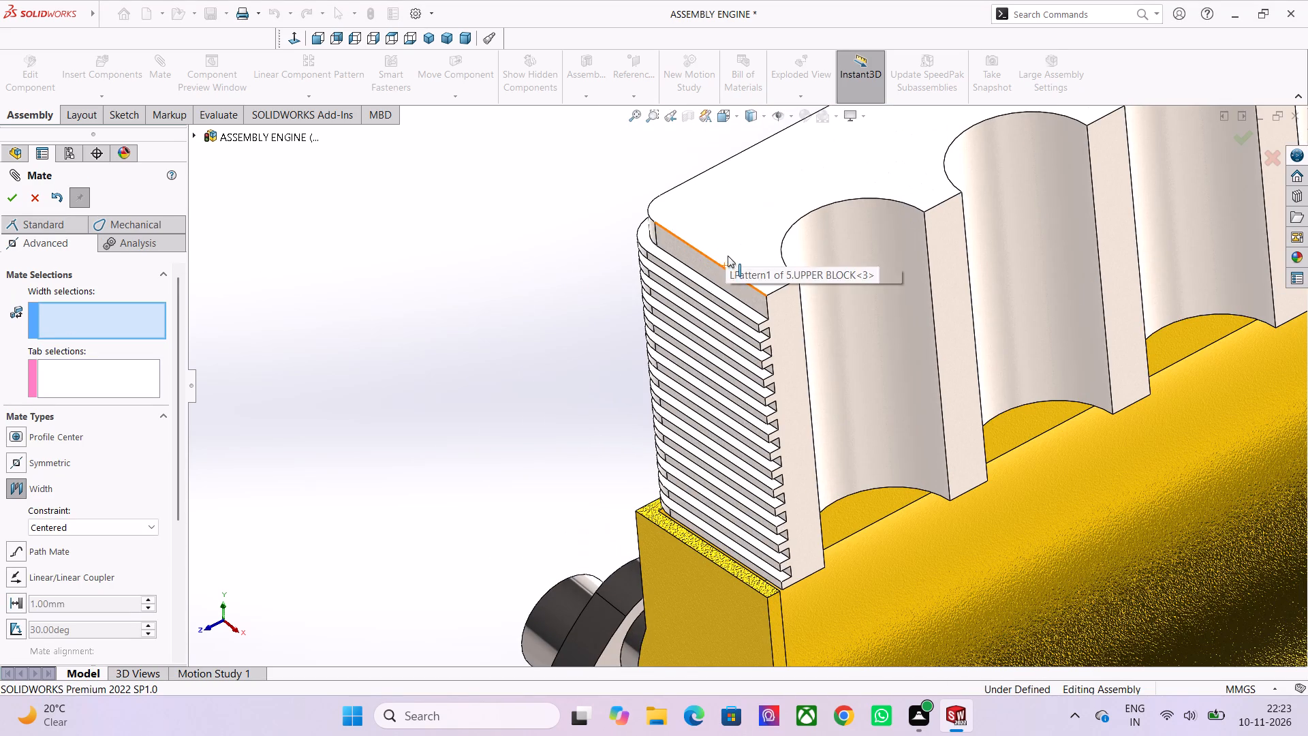
{"action": "left_click", "coordinate": [739, 288]}
{"action": "scroll", "coordinate": [764, 292], "scroll_direction": "down", "scroll_amount": 2}
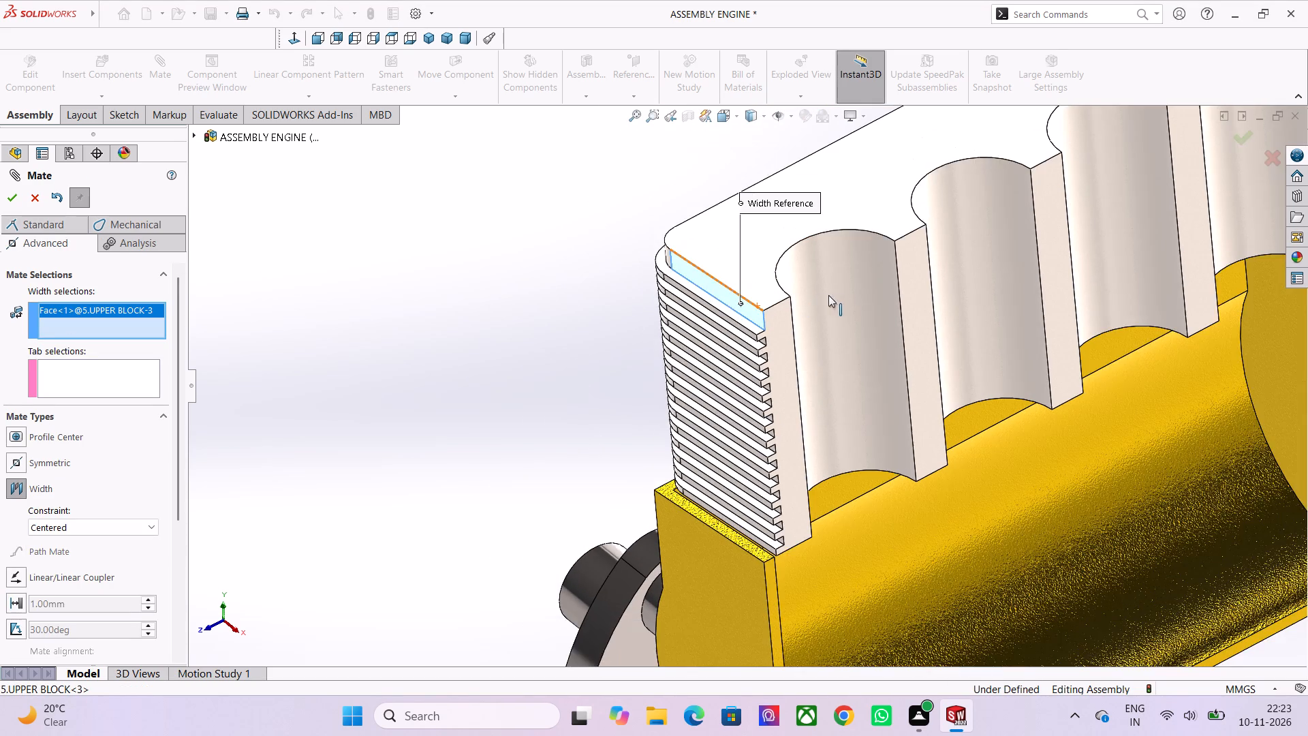
{"action": "scroll", "coordinate": [828, 295], "scroll_direction": "down", "scroll_amount": 6}
{"action": "middle_click_drag", "start_coordinate": [853, 268], "coordinate": [700, 311]}
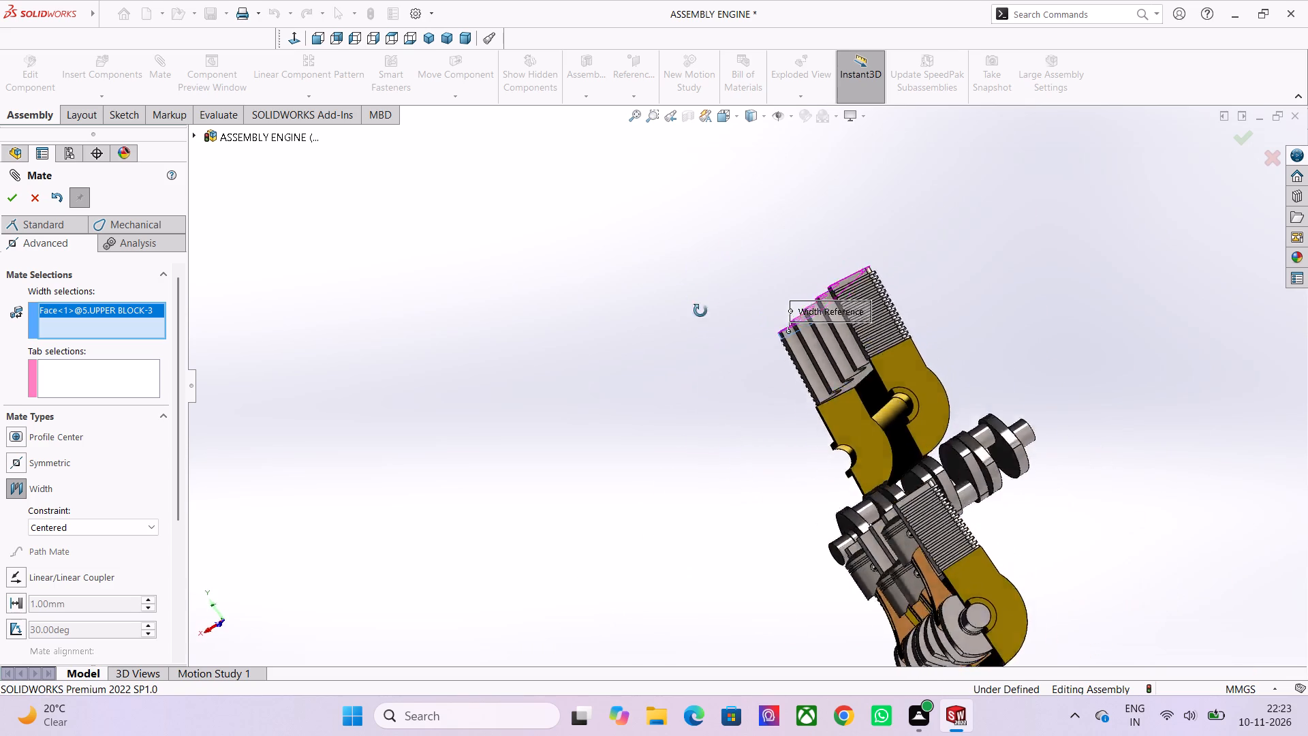
{"action": "middle_click_drag", "start_coordinate": [700, 311], "coordinate": [743, 365]}
{"action": "scroll", "coordinate": [864, 299], "scroll_direction": "up", "scroll_amount": 7}
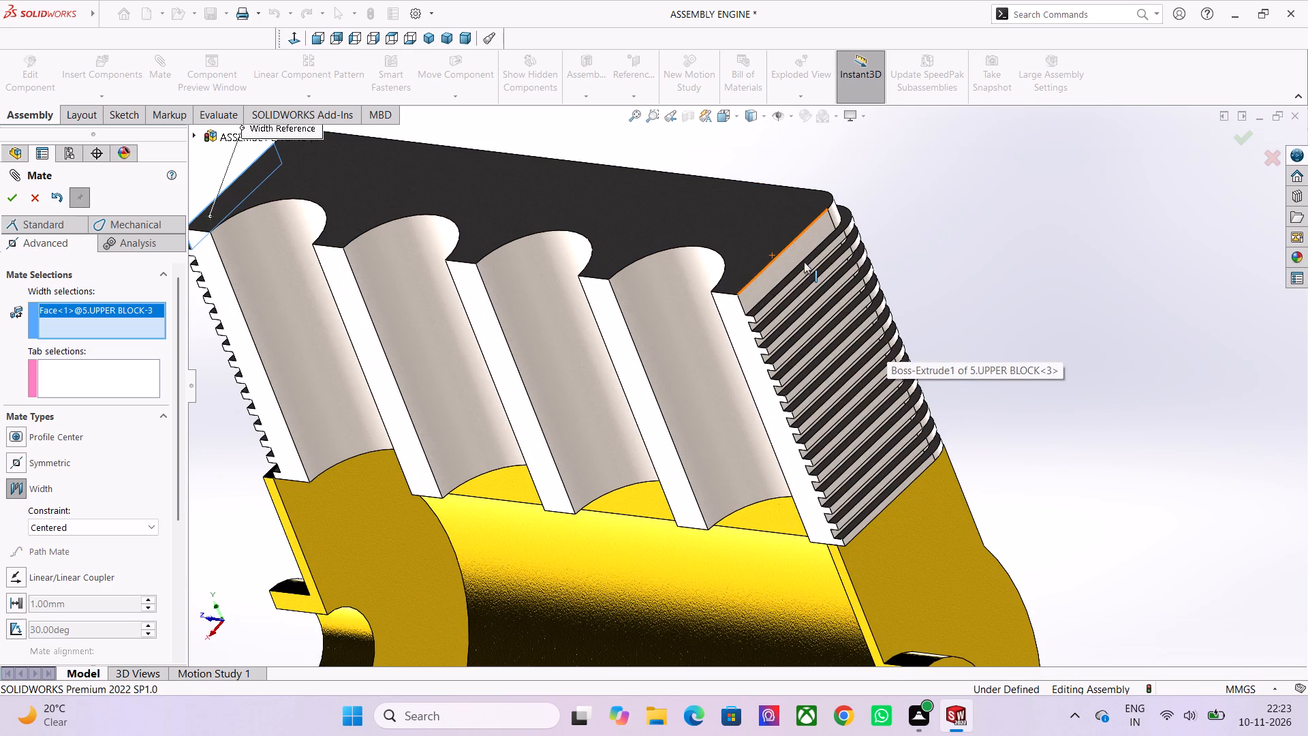
{"action": "left_click", "coordinate": [797, 254]}
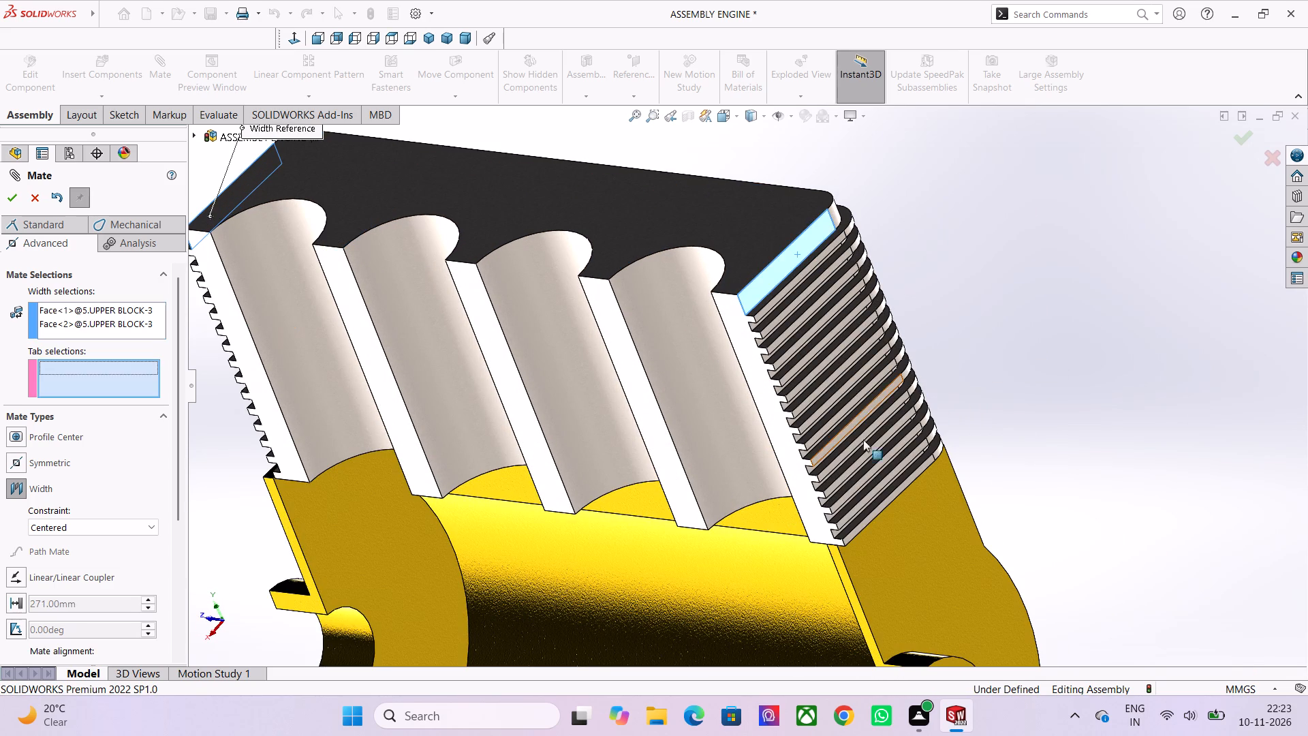
{"action": "left_click", "coordinate": [924, 570]}
{"action": "scroll", "coordinate": [920, 567], "scroll_direction": "down", "scroll_amount": 2}
{"action": "scroll", "coordinate": [770, 555], "scroll_direction": "down", "scroll_amount": 2}
{"action": "scroll", "coordinate": [608, 519], "scroll_direction": "down", "scroll_amount": 2}
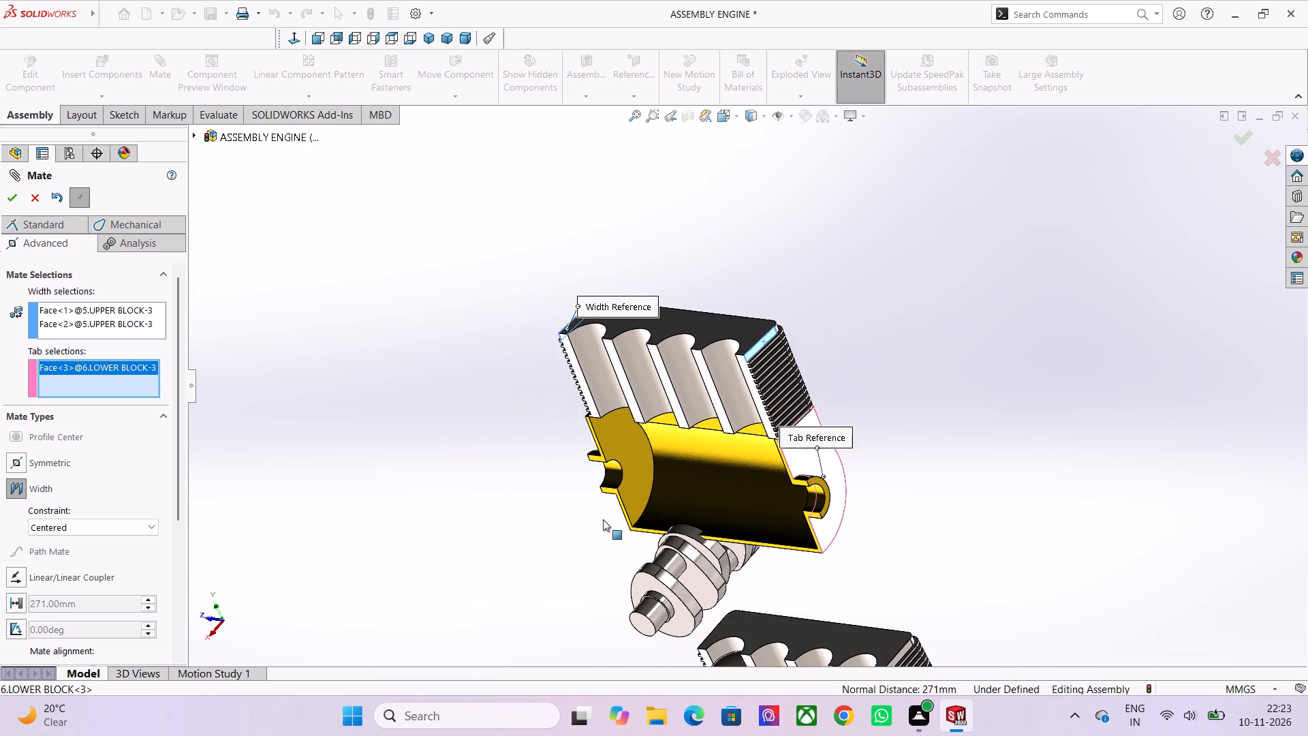
{"action": "middle_click_drag", "start_coordinate": [596, 524], "coordinate": [746, 508]}
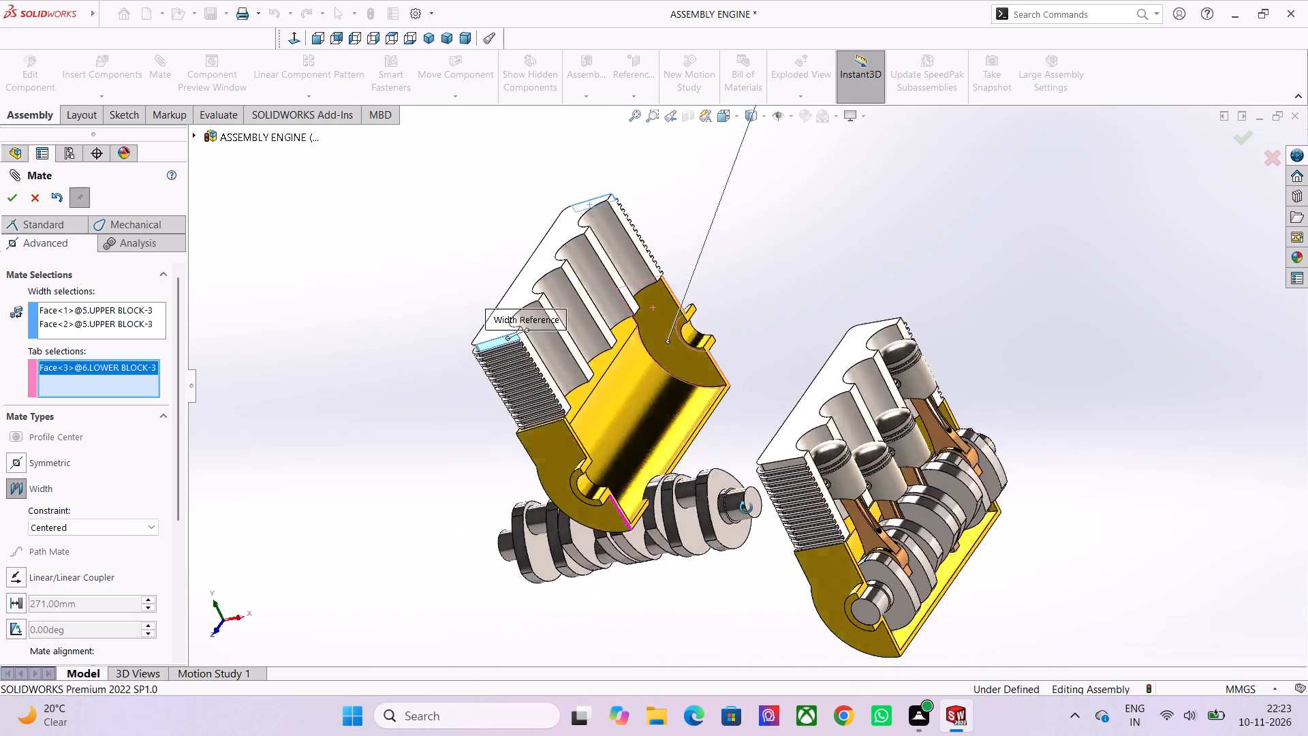
{"action": "middle_click_drag", "start_coordinate": [746, 508], "coordinate": [756, 463]}
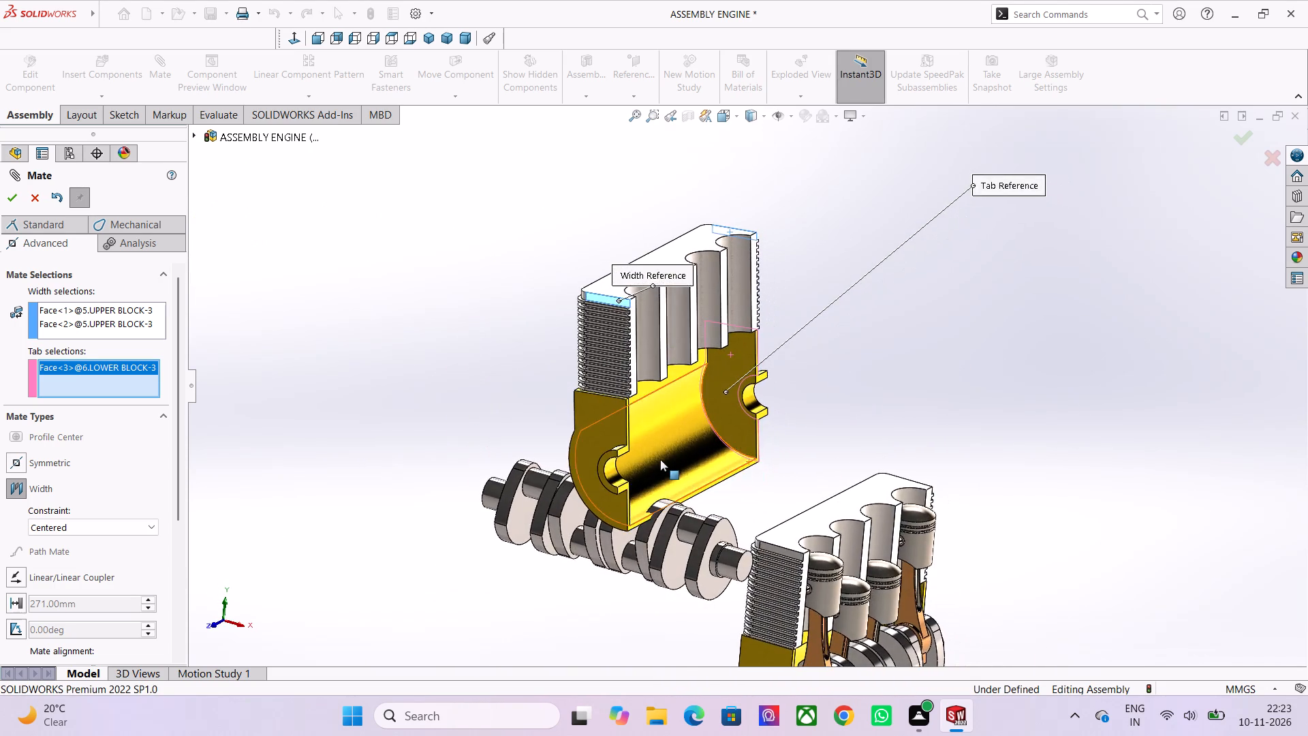
{"action": "scroll", "coordinate": [655, 455], "scroll_direction": "up", "scroll_amount": 3}
{"action": "left_click", "coordinate": [576, 379]}
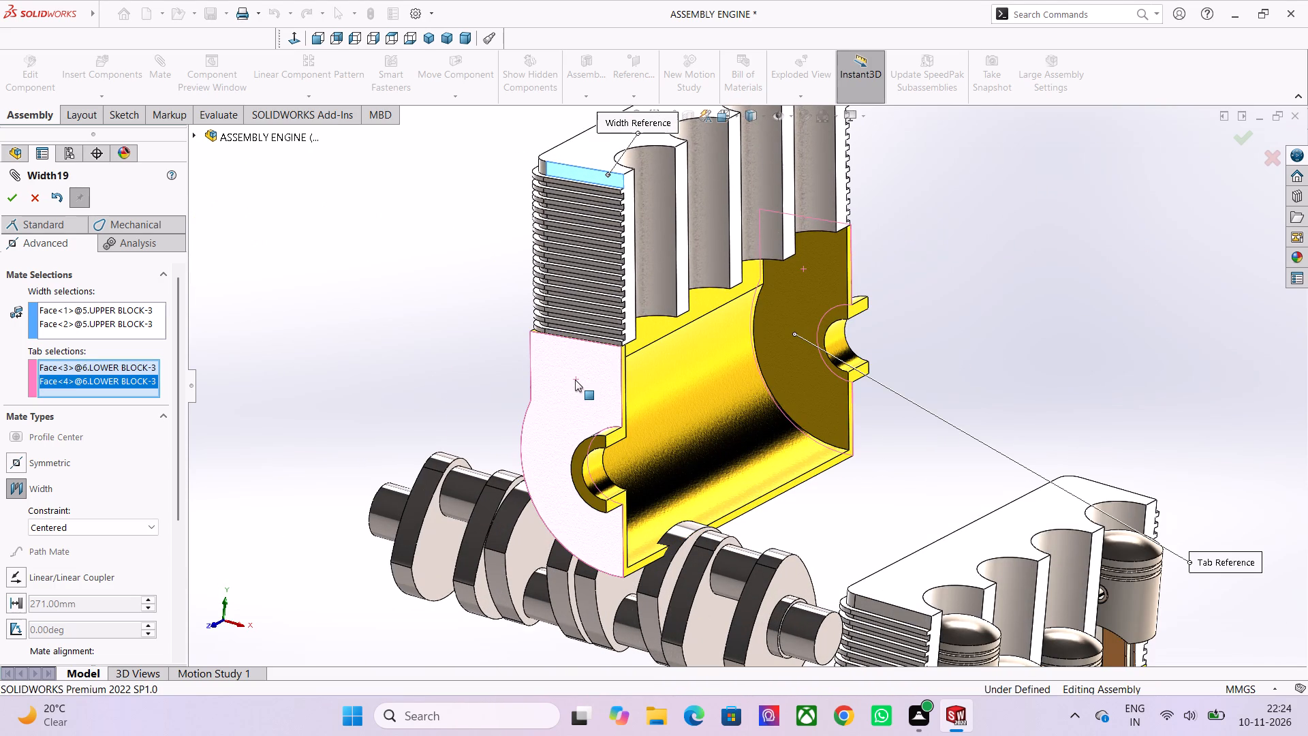
{"action": "left_click", "coordinate": [14, 200]}
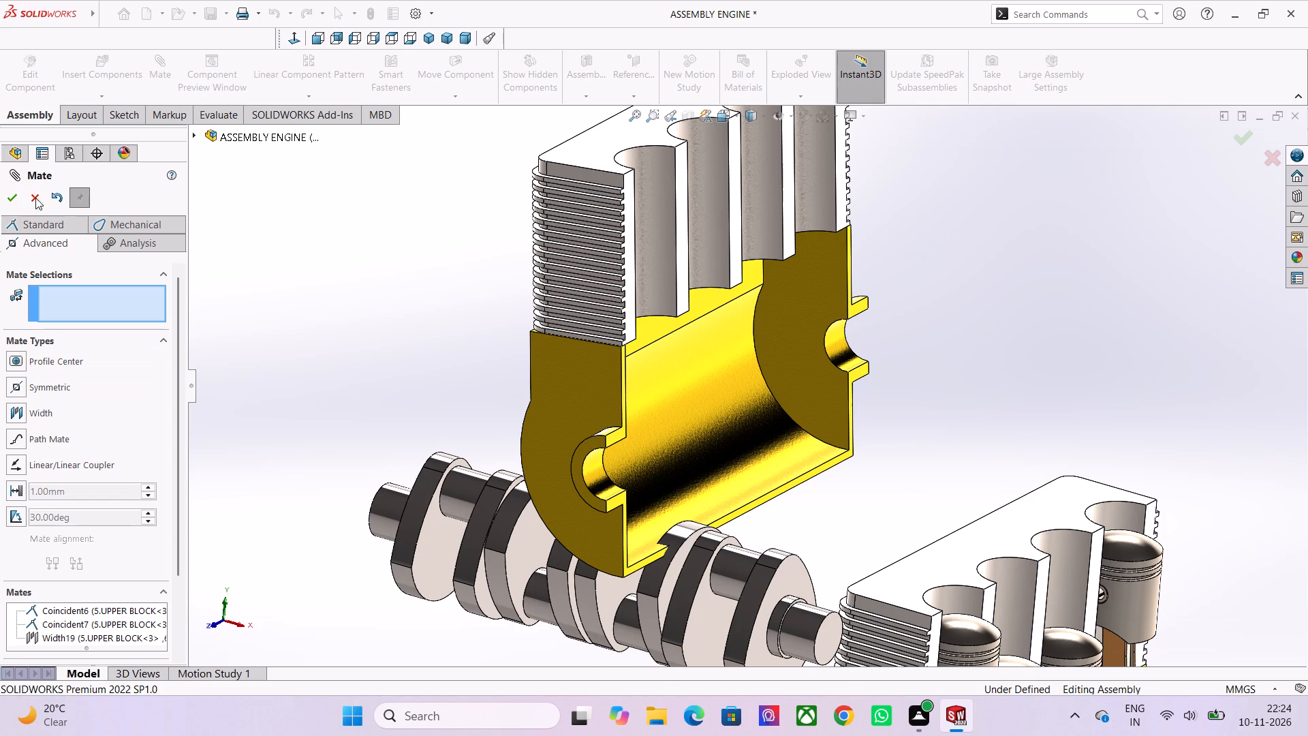
Move the mated upper and lower block pair away from the loose crankshaft so they stand clear, and finish mating.
{"action": "scroll", "coordinate": [642, 525], "scroll_direction": "down", "scroll_amount": 5}
{"action": "left_click_drag", "start_coordinate": [697, 393], "coordinate": [695, 393]}
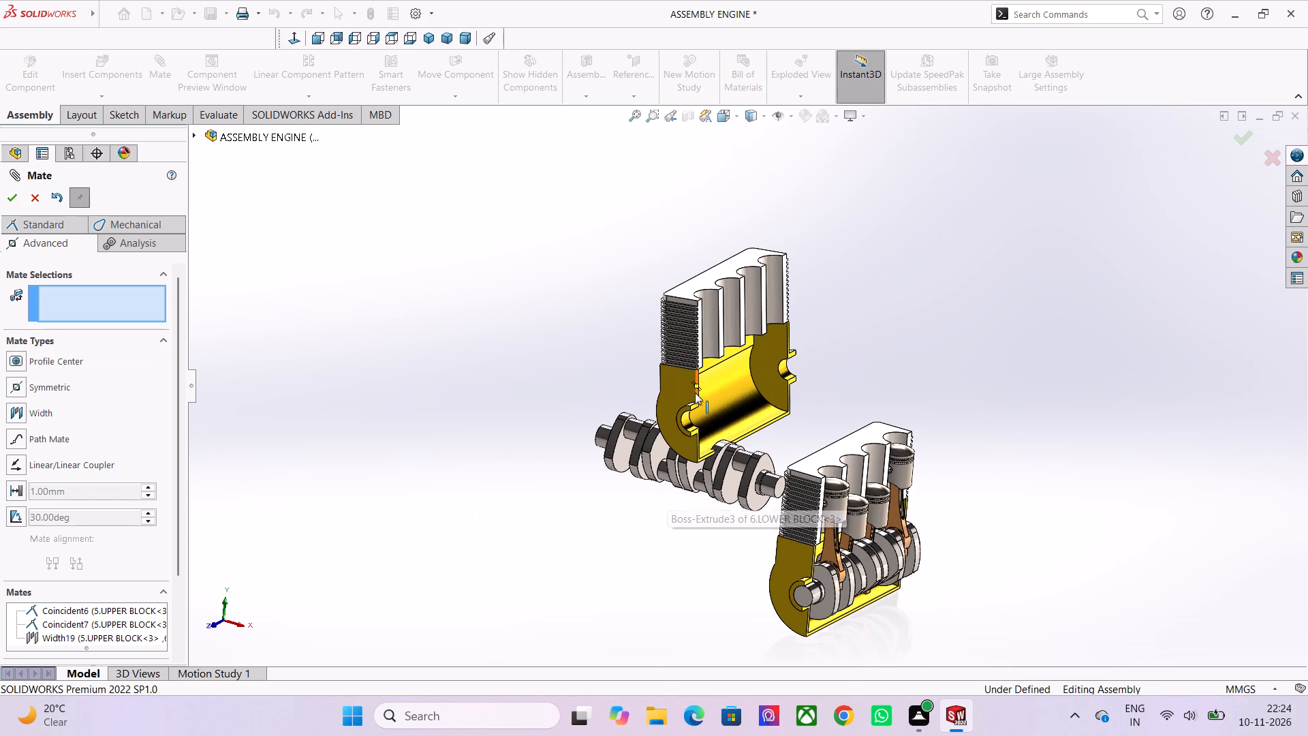
{"action": "left_click_drag", "start_coordinate": [695, 393], "coordinate": [463, 352]}
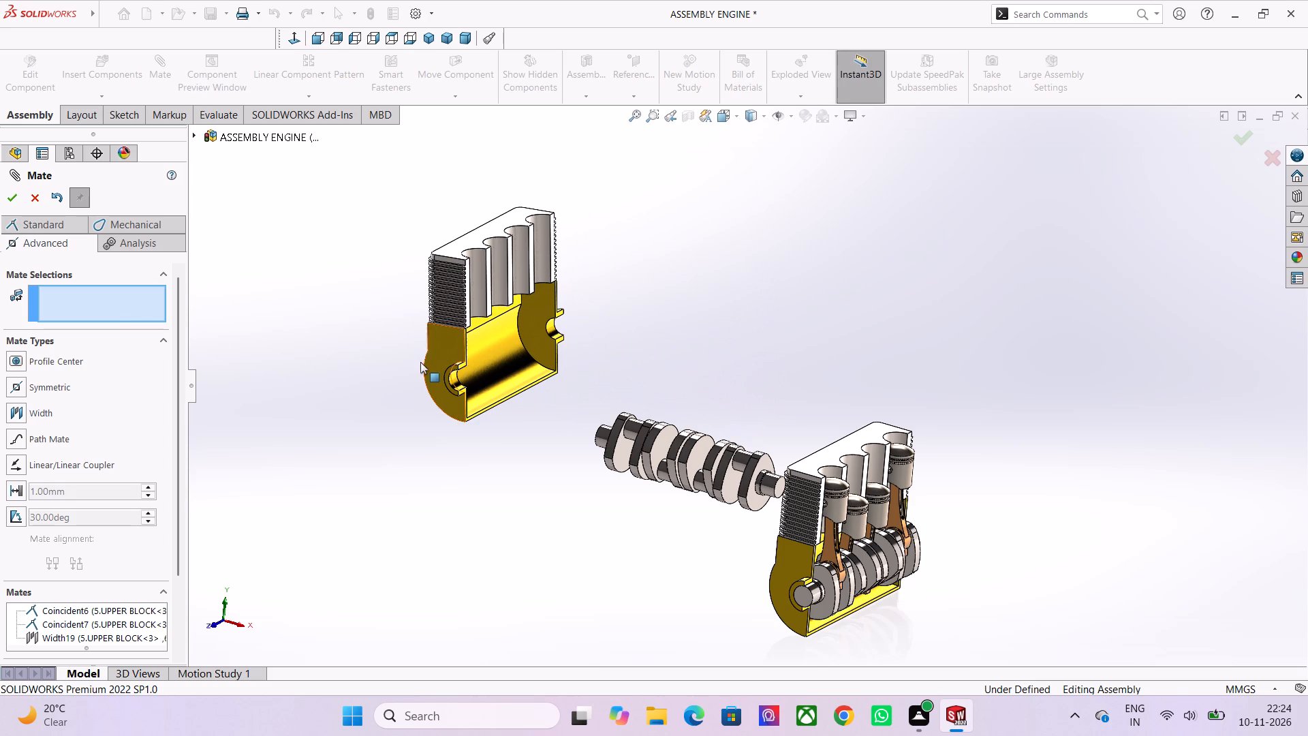
{"action": "left_click", "coordinate": [33, 199]}
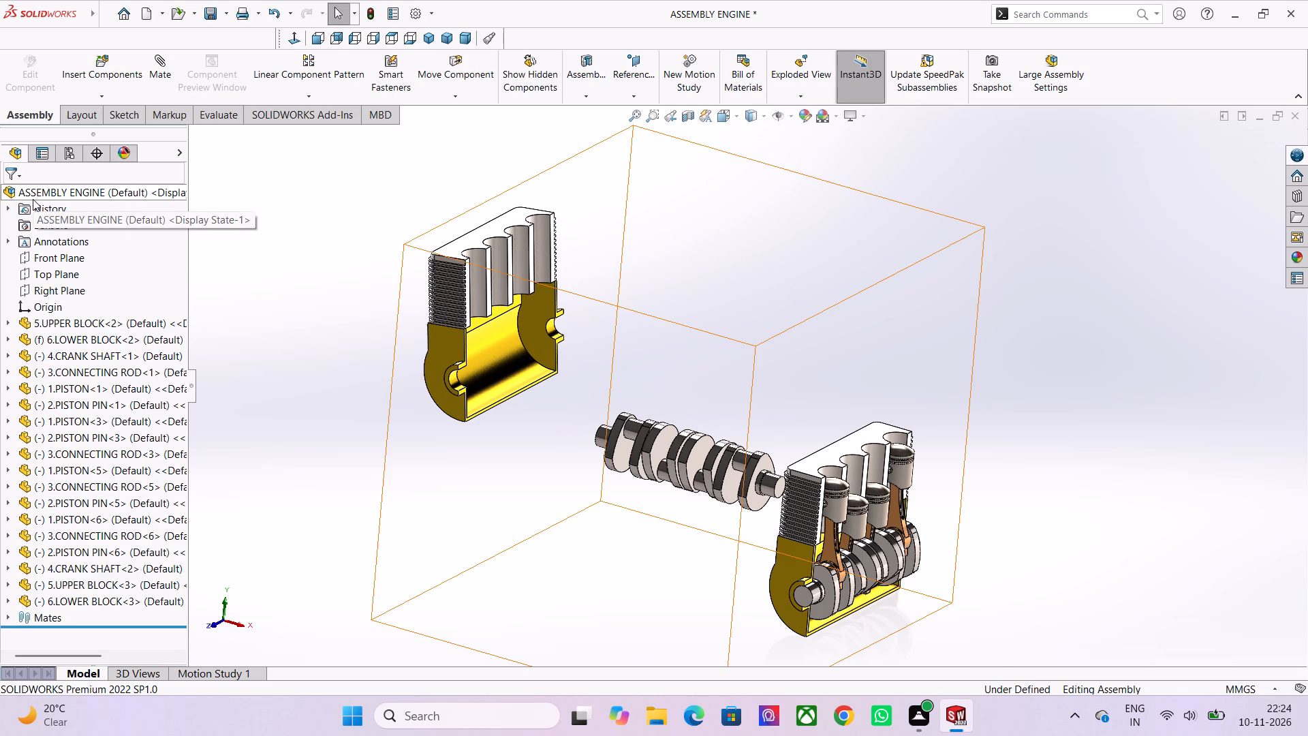
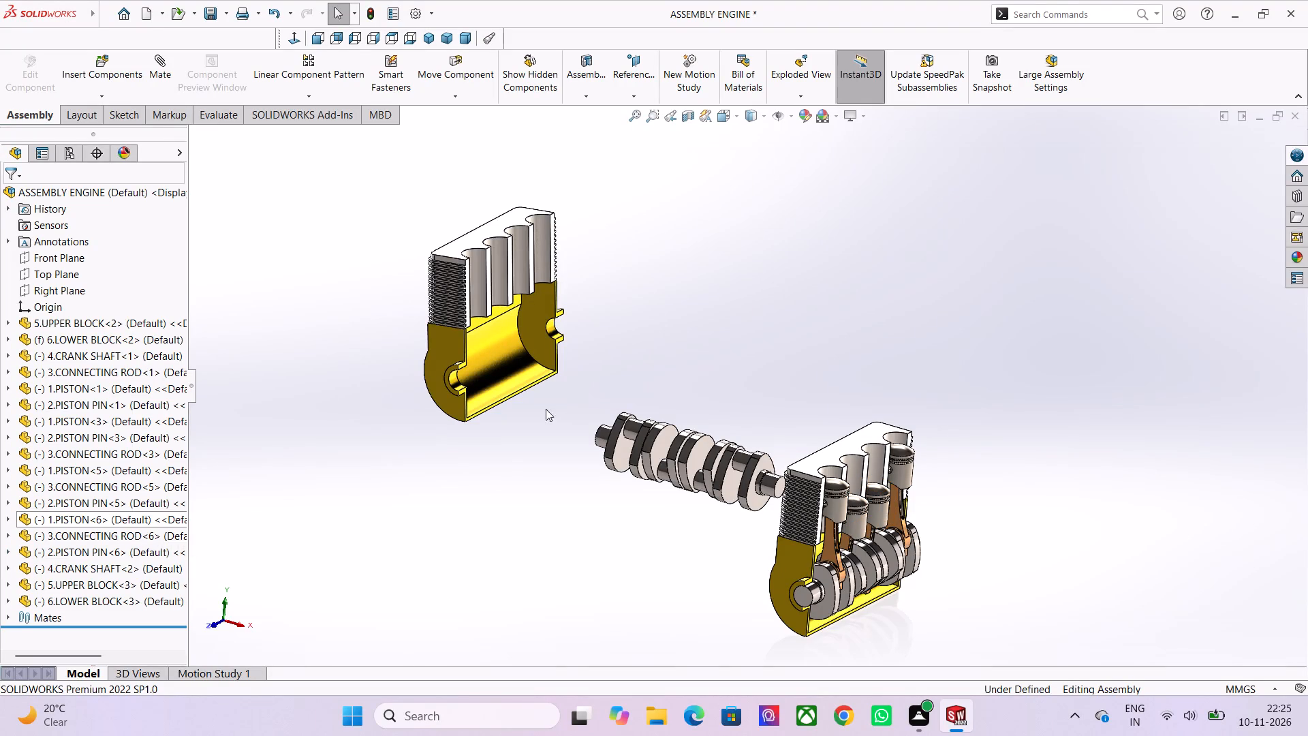
Move the loose crankshaft away from the finished engine so it sits just below the loose upper and lower block pair.
{"action": "scroll", "coordinate": [582, 411], "scroll_direction": "down", "scroll_amount": 2}
{"action": "scroll", "coordinate": [621, 403], "scroll_direction": "up", "scroll_amount": 4}
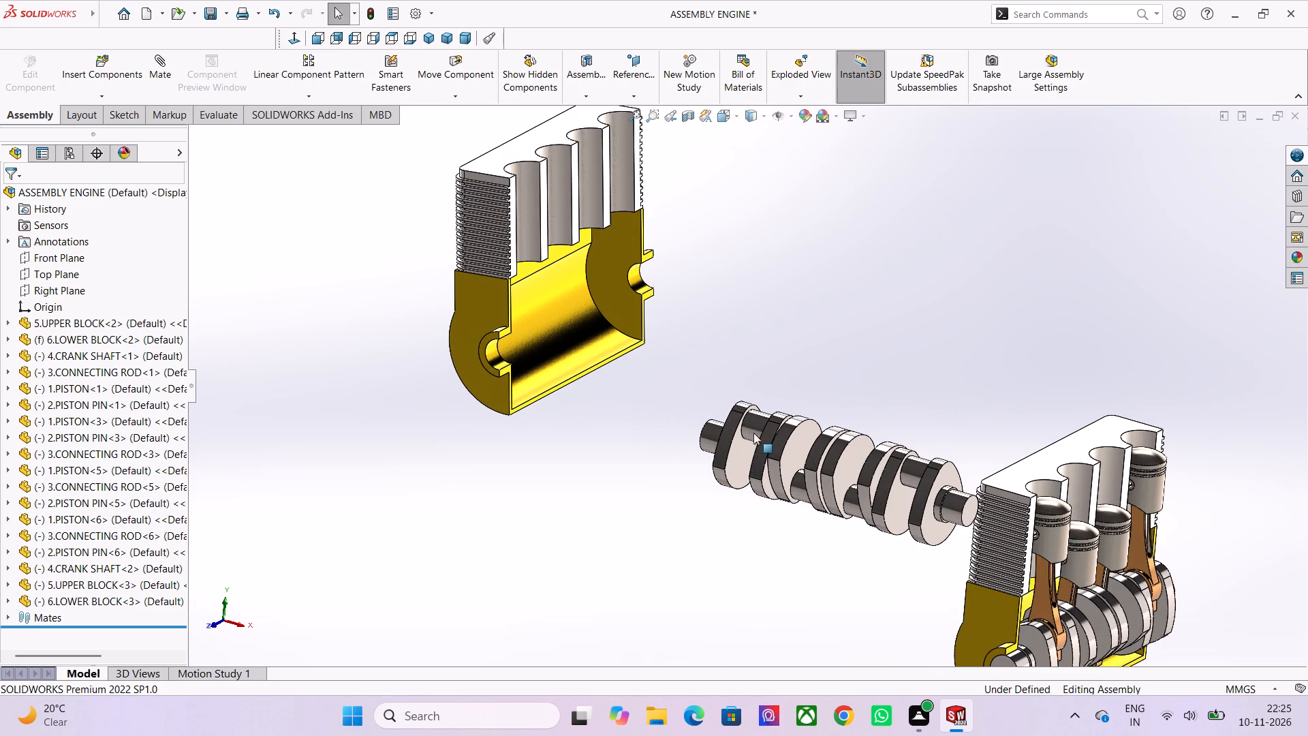
{"action": "scroll", "coordinate": [754, 412], "scroll_direction": "down", "scroll_amount": 2}
{"action": "scroll", "coordinate": [813, 433], "scroll_direction": "down", "scroll_amount": 1}
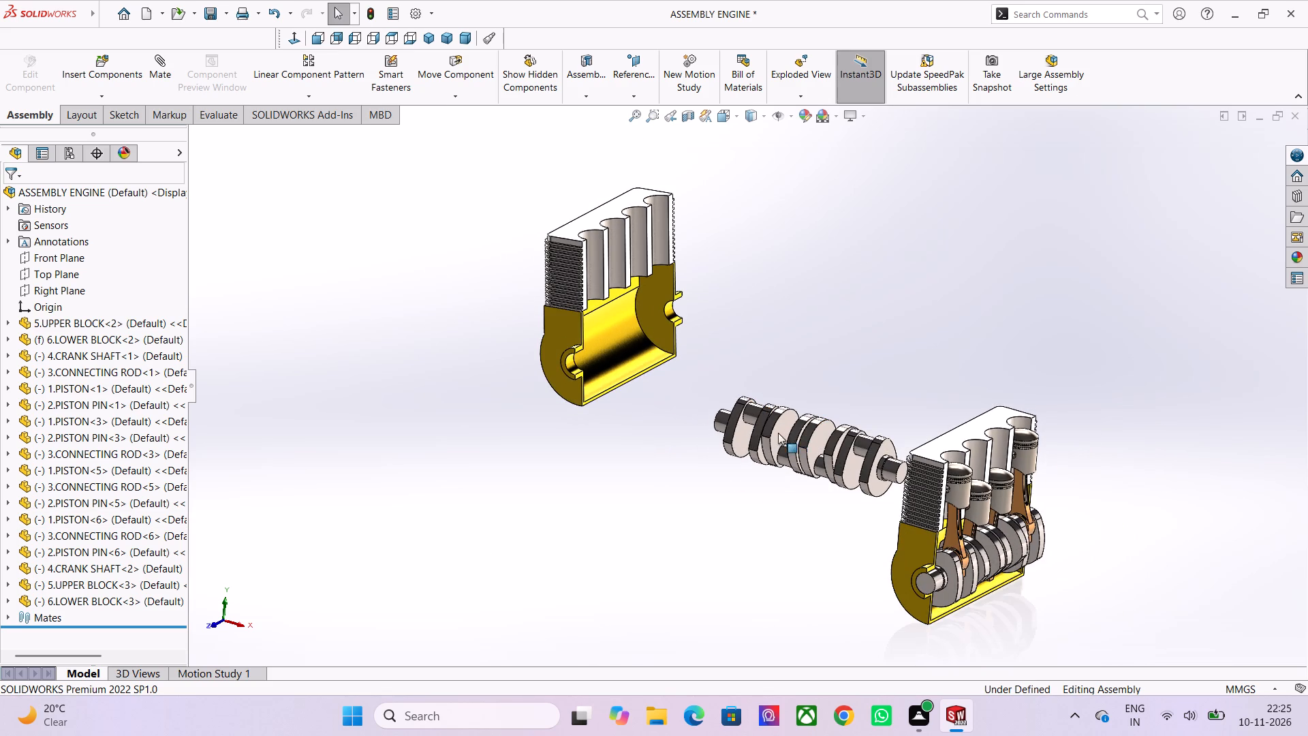
{"action": "scroll", "coordinate": [777, 435], "scroll_direction": "down", "scroll_amount": 1}
{"action": "scroll", "coordinate": [776, 435], "scroll_direction": "up", "scroll_amount": 2}
{"action": "left_click_drag", "start_coordinate": [775, 430], "coordinate": [740, 412]}
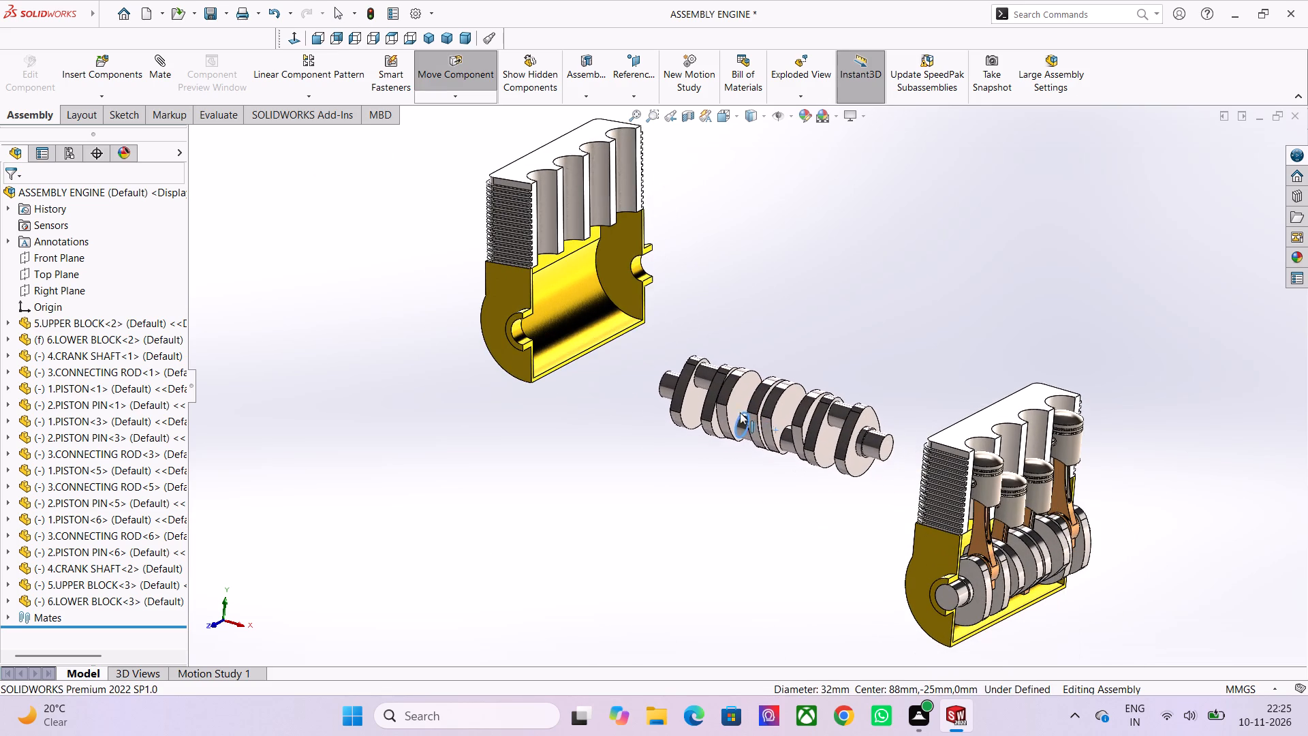
{"action": "left_click_drag", "start_coordinate": [740, 412], "coordinate": [516, 442]}
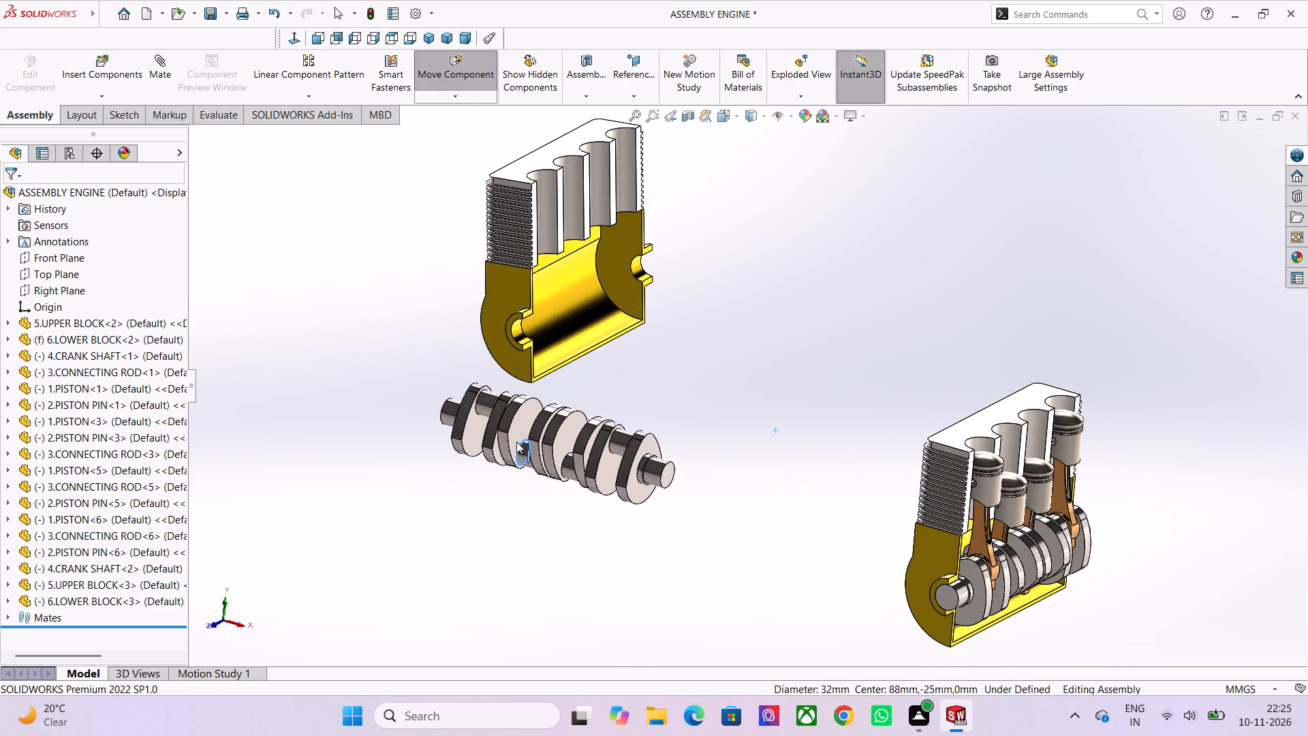
{"action": "left_click_drag", "start_coordinate": [516, 442], "coordinate": [502, 442]}
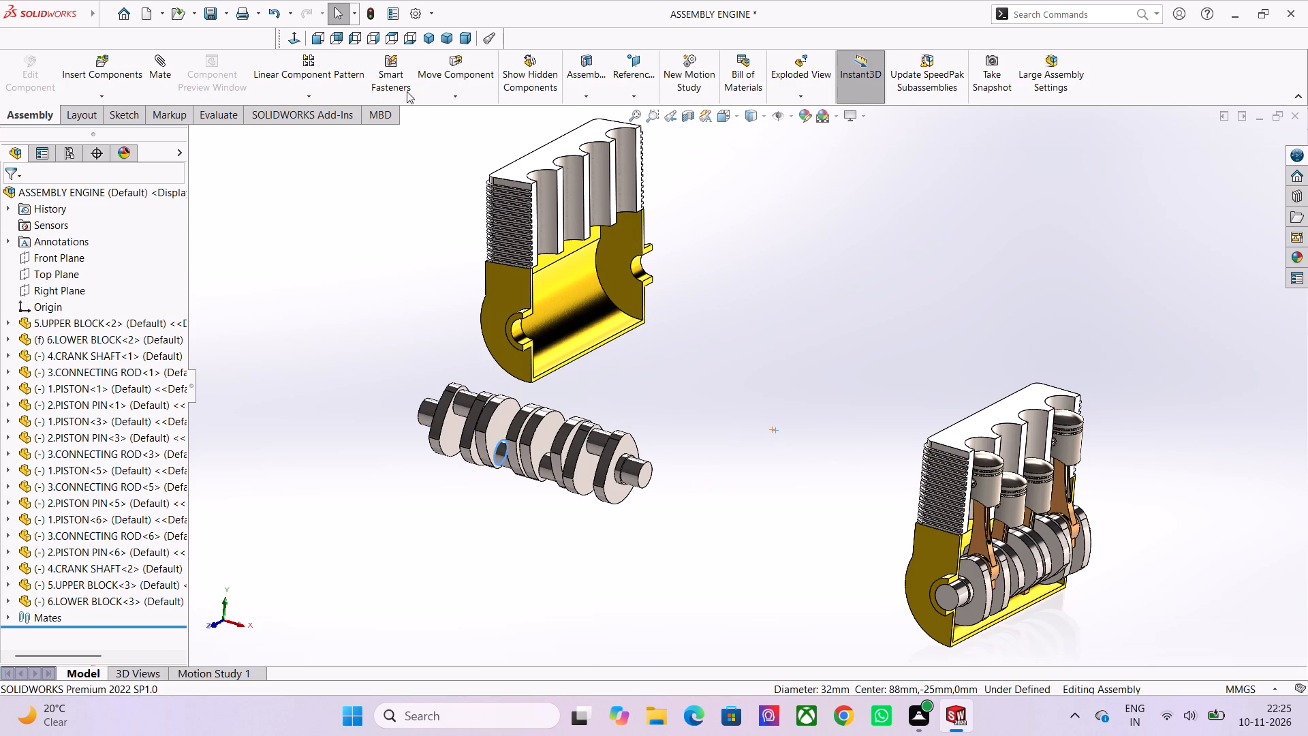
Rotate the loose crankshaft freely until its axis runs roughly parallel to the bearing bores of the block pair above.
{"action": "left_click", "coordinate": [429, 95]}
{"action": "left_click", "coordinate": [439, 127]}
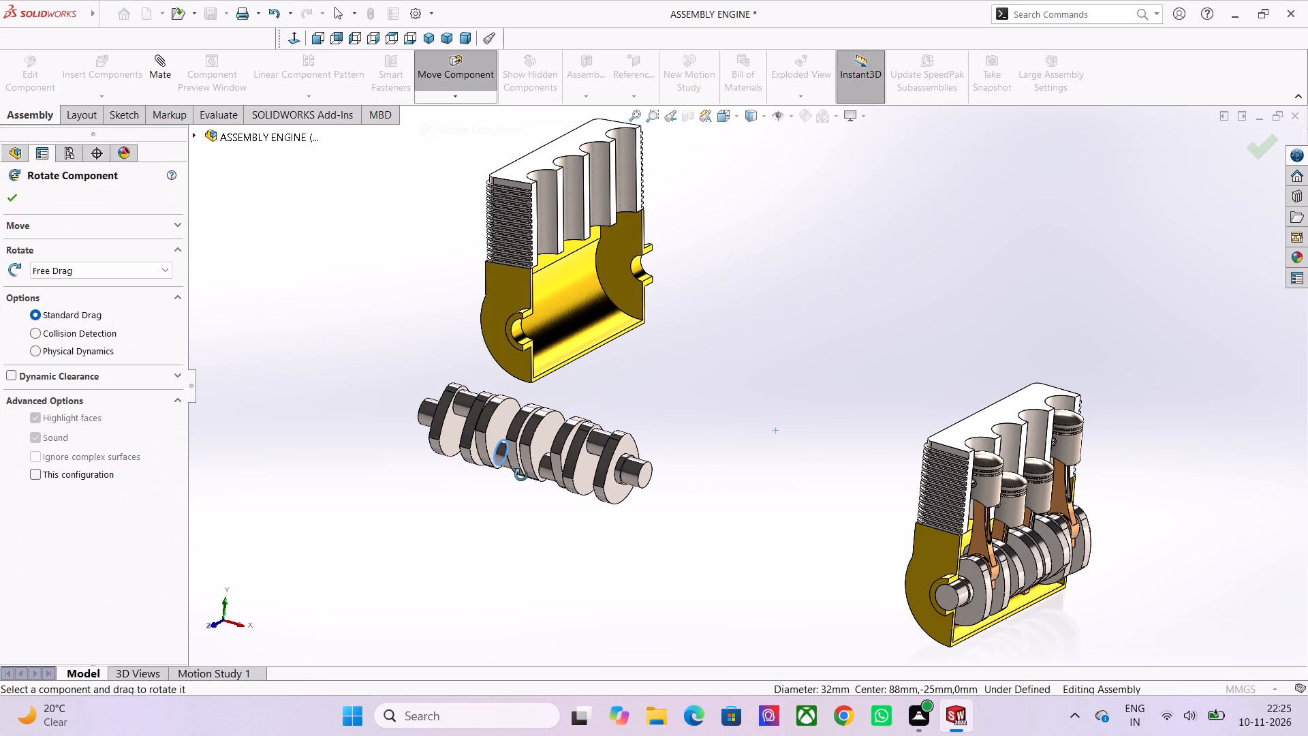
{"action": "left_click_drag", "start_coordinate": [557, 470], "coordinate": [679, 504]}
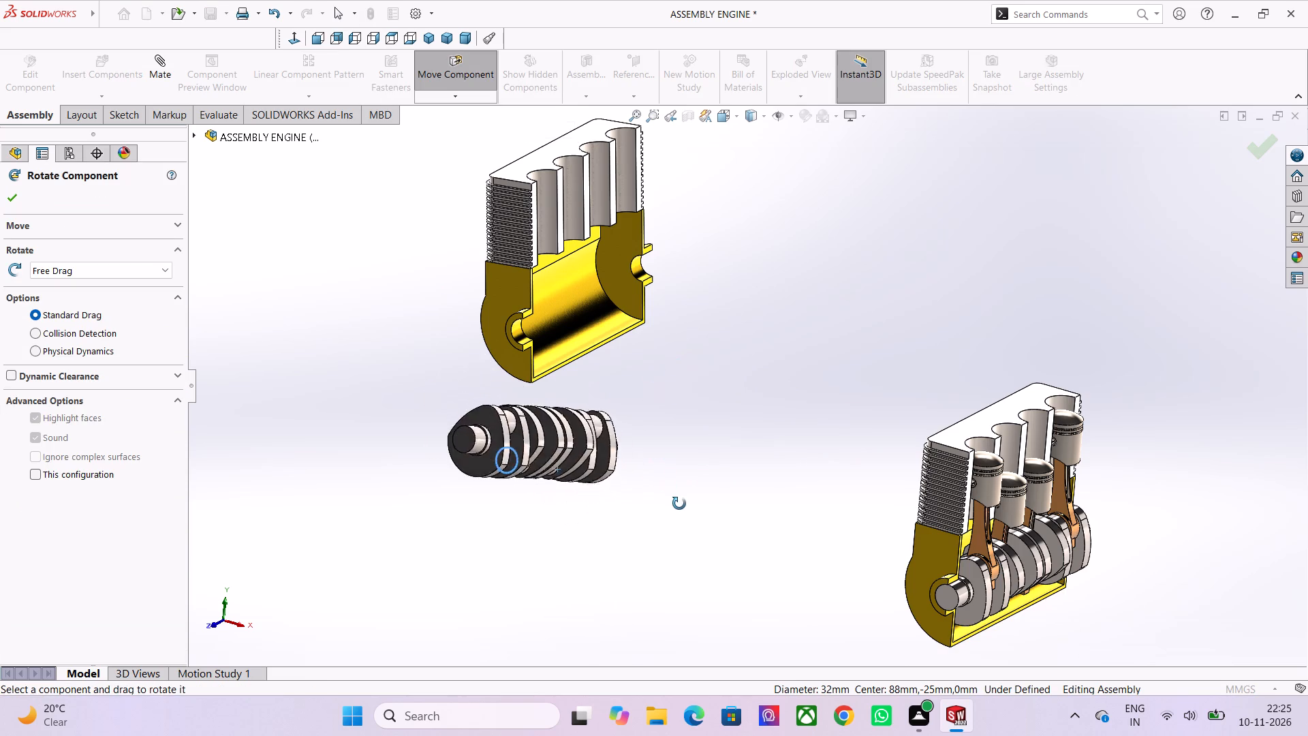
{"action": "left_click_drag", "start_coordinate": [679, 504], "coordinate": [666, 510]}
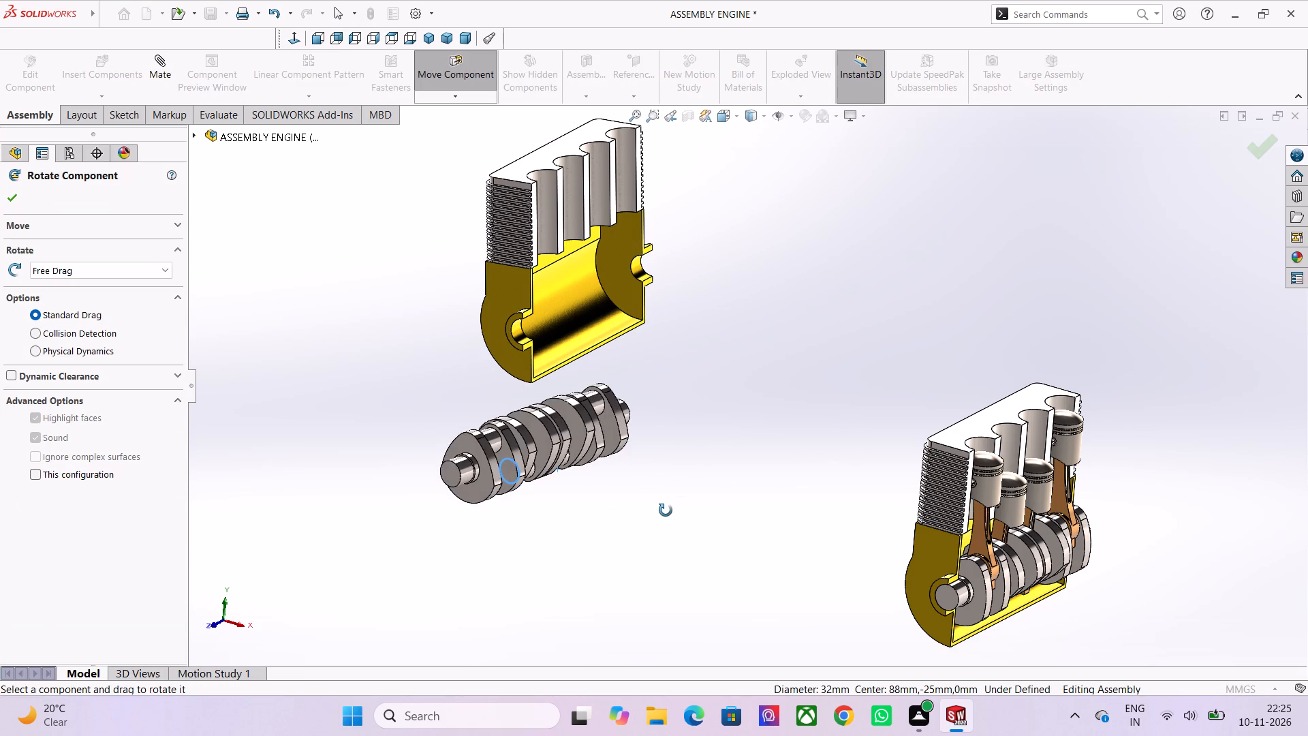
{"action": "left_click_drag", "start_coordinate": [666, 510], "coordinate": [651, 586]}
{"action": "left_click", "coordinate": [12, 206]}
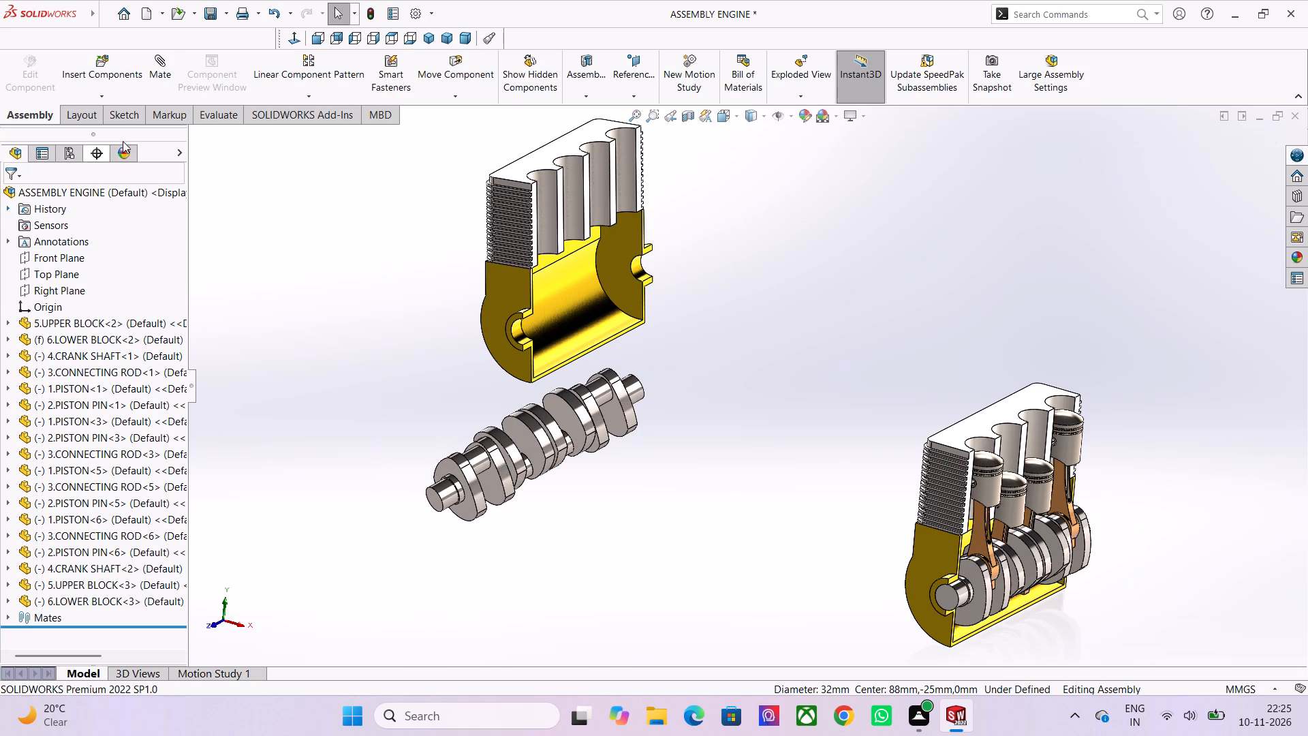
Add a concentric mate between the loose crankshaft's cylindrical end journal and the bearing bore of the second lower block.
{"action": "left_click", "coordinate": [164, 78]}
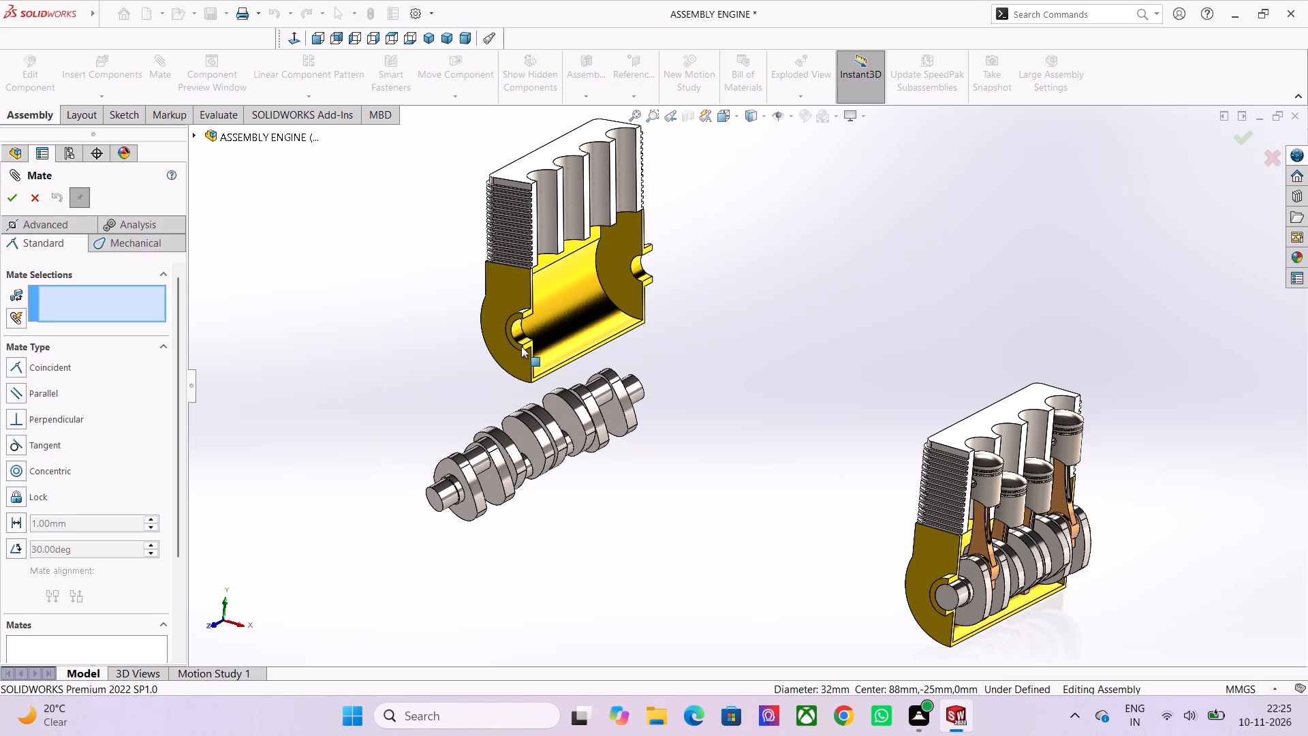
{"action": "scroll", "coordinate": [459, 509], "scroll_direction": "up", "scroll_amount": 4}
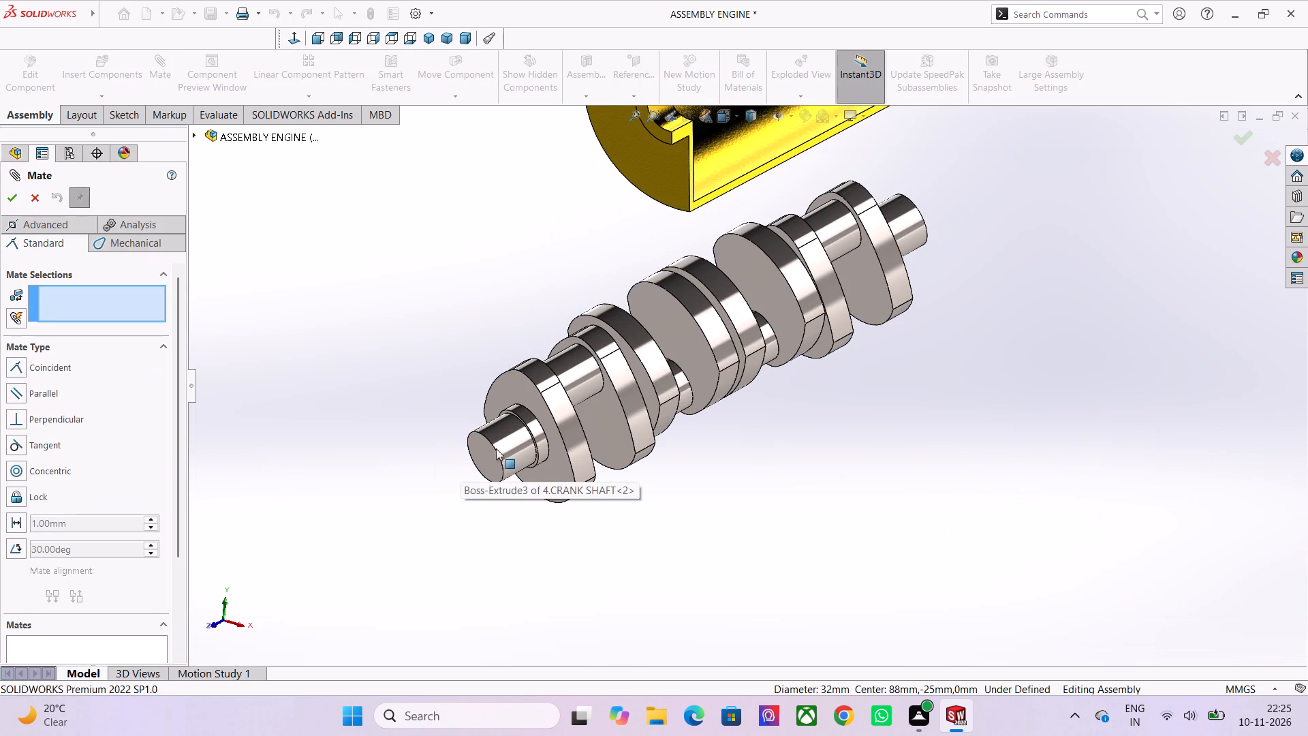
{"action": "left_click", "coordinate": [498, 432]}
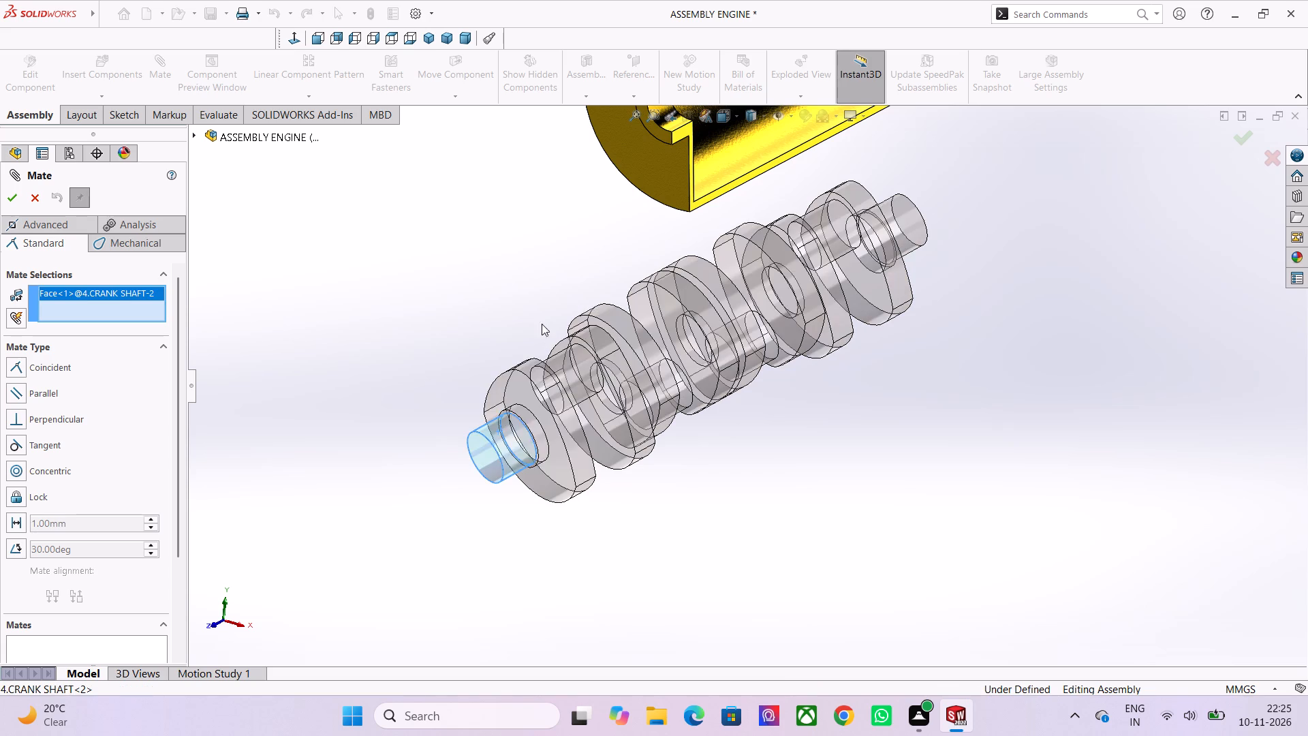
{"action": "scroll", "coordinate": [656, 241], "scroll_direction": "down", "scroll_amount": 2}
{"action": "scroll", "coordinate": [701, 192], "scroll_direction": "down", "scroll_amount": 1}
{"action": "scroll", "coordinate": [702, 223], "scroll_direction": "up", "scroll_amount": 3}
{"action": "left_click", "coordinate": [700, 240]}
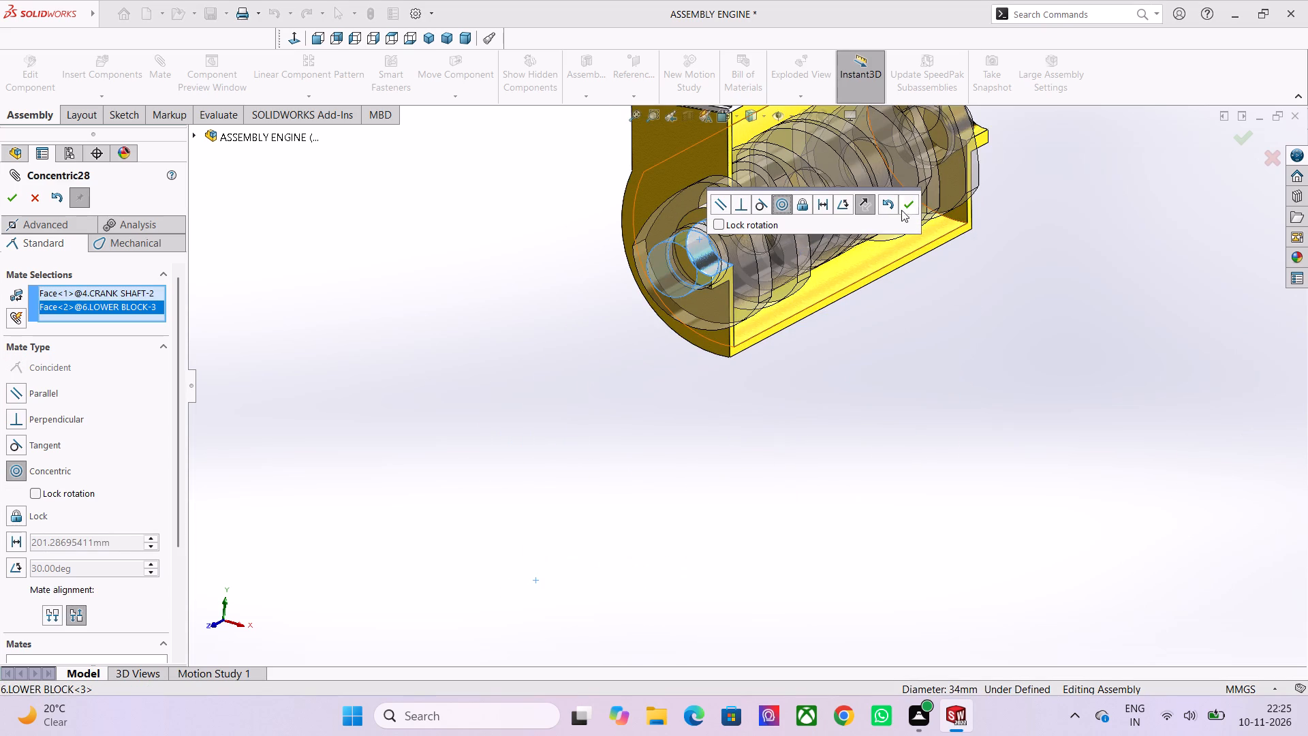
{"action": "left_click", "coordinate": [907, 207]}
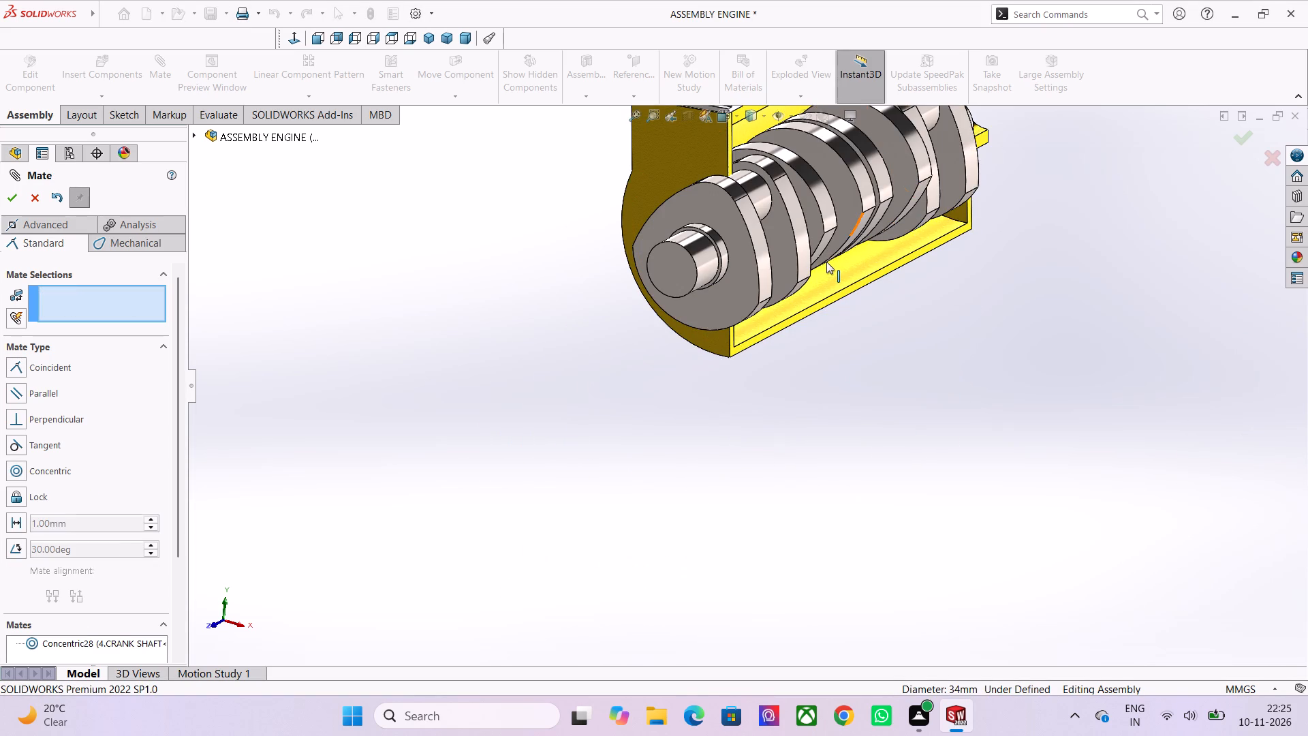
Slide the second crankshaft along its axis until it sits roughly between the end walls of its lower block.
{"action": "scroll", "coordinate": [826, 262], "scroll_direction": "down", "scroll_amount": 3}
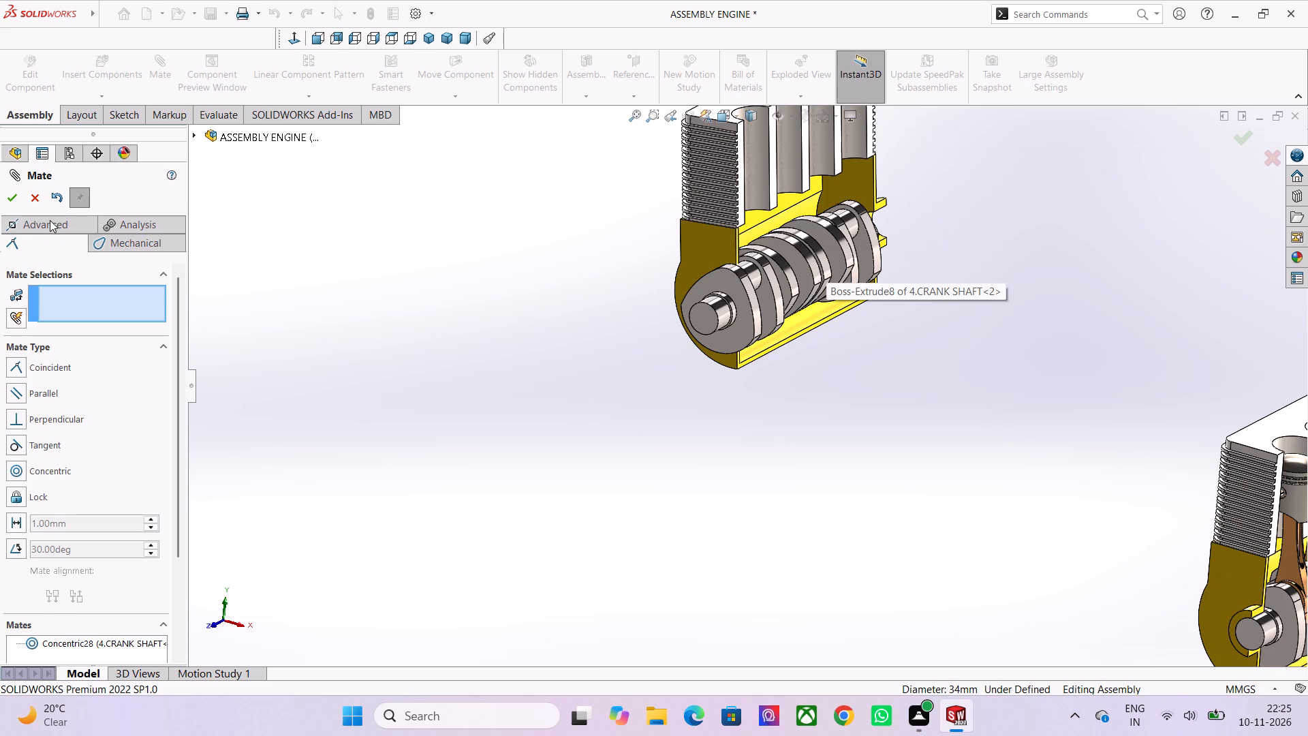
{"action": "left_click", "coordinate": [50, 220]}
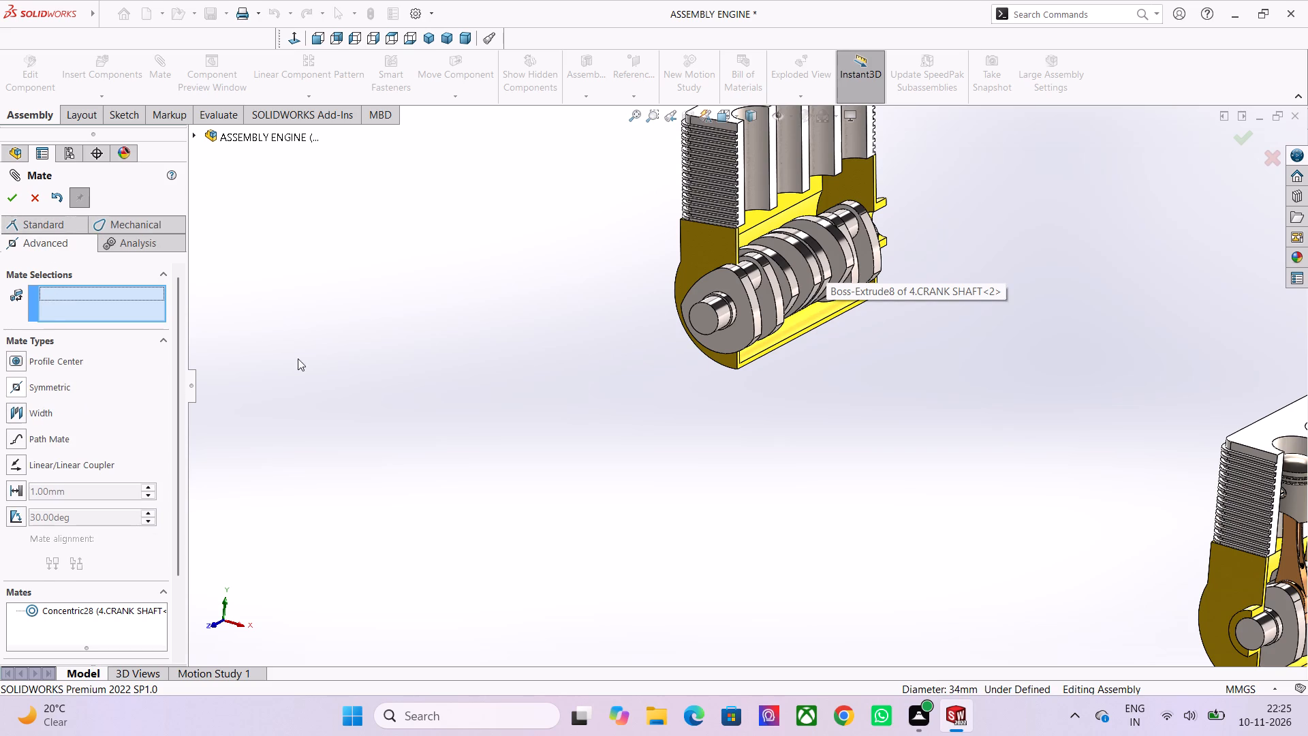
{"action": "scroll", "coordinate": [675, 341], "scroll_direction": "down", "scroll_amount": 2}
{"action": "middle_click_drag", "start_coordinate": [828, 388], "coordinate": [759, 394]}
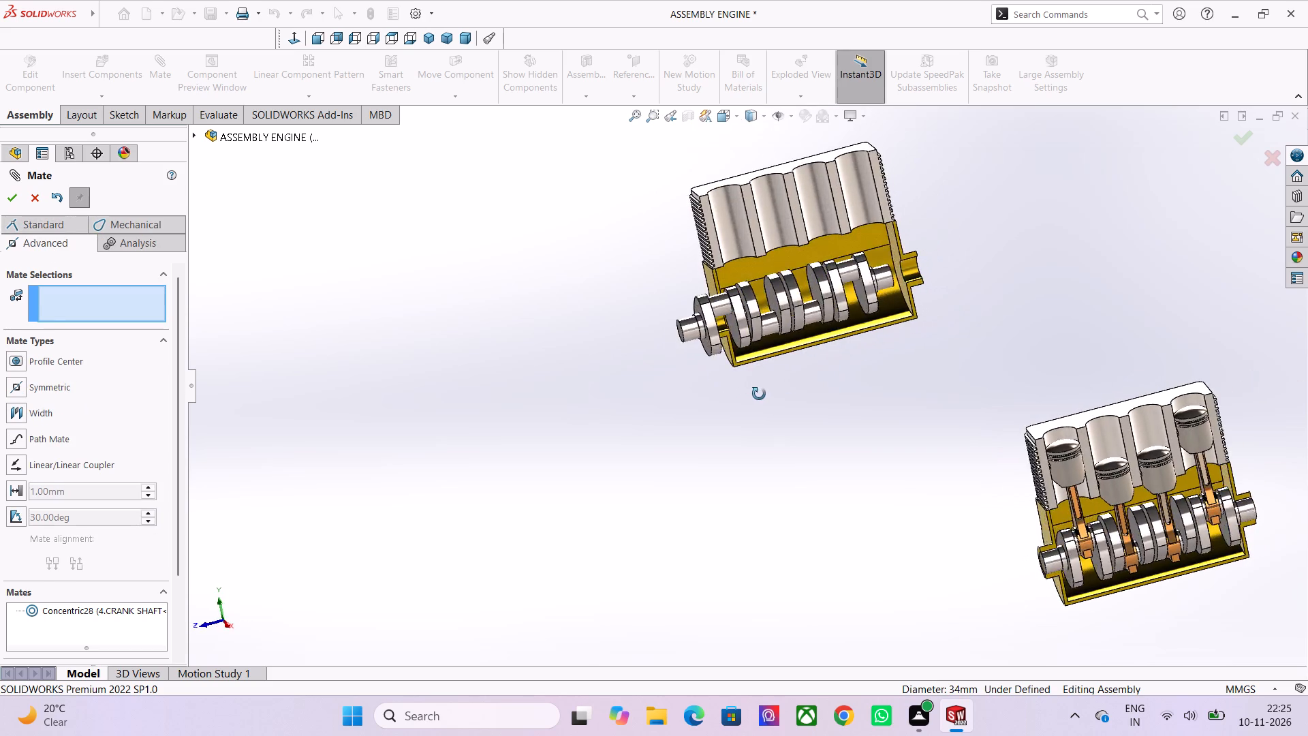
{"action": "middle_click_drag", "start_coordinate": [759, 394], "coordinate": [775, 386]}
{"action": "left_click_drag", "start_coordinate": [756, 313], "coordinate": [817, 292]}
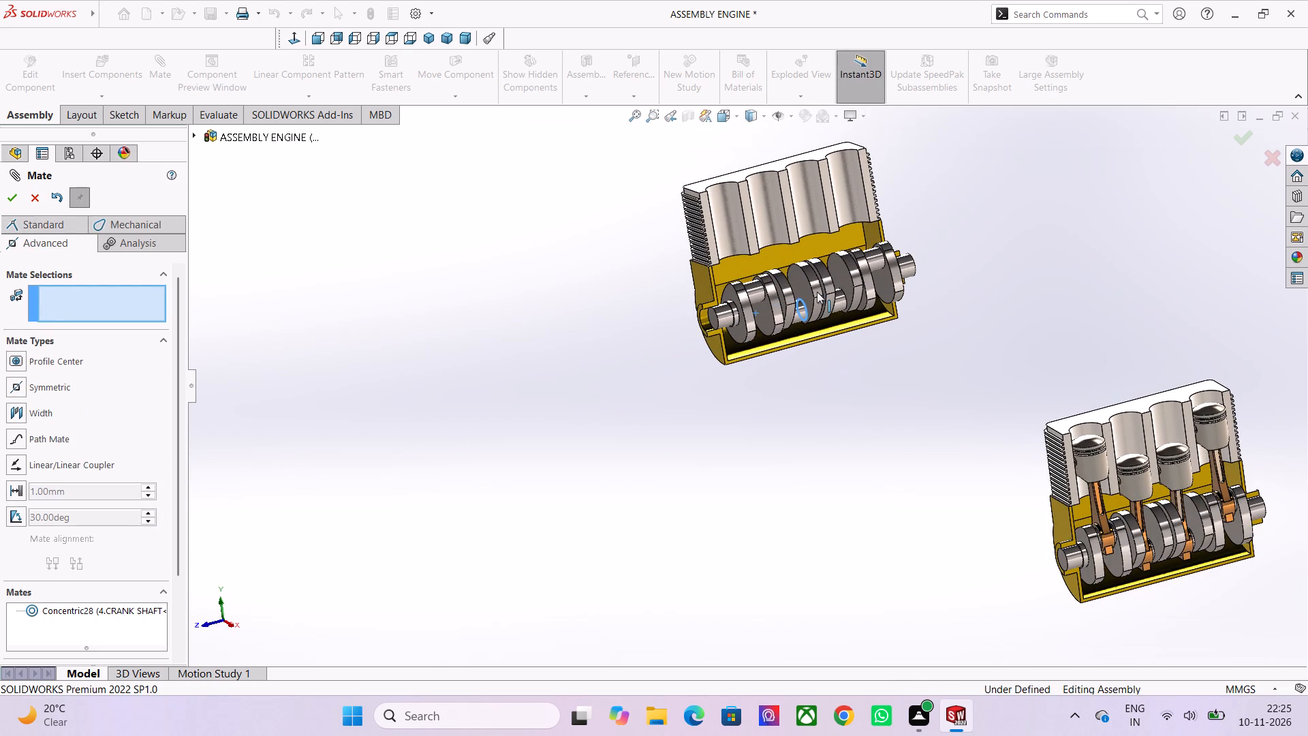
{"action": "left_click_drag", "start_coordinate": [817, 292], "coordinate": [811, 292]}
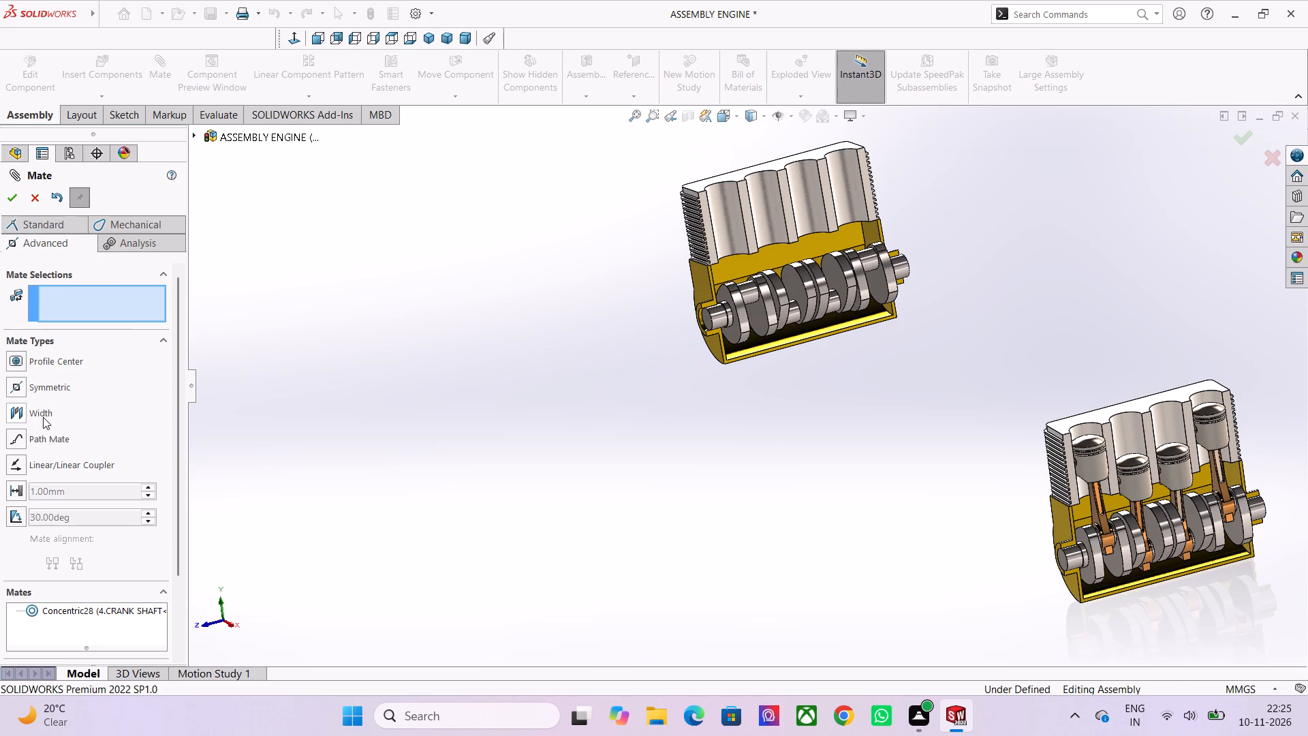
Add a centered Width mate with the second crankshaft's two end faces as width and its lower block's two outer bearing boss faces as tab.
{"action": "left_click", "coordinate": [41, 416]}
{"action": "scroll", "coordinate": [741, 332], "scroll_direction": "up", "scroll_amount": 6}
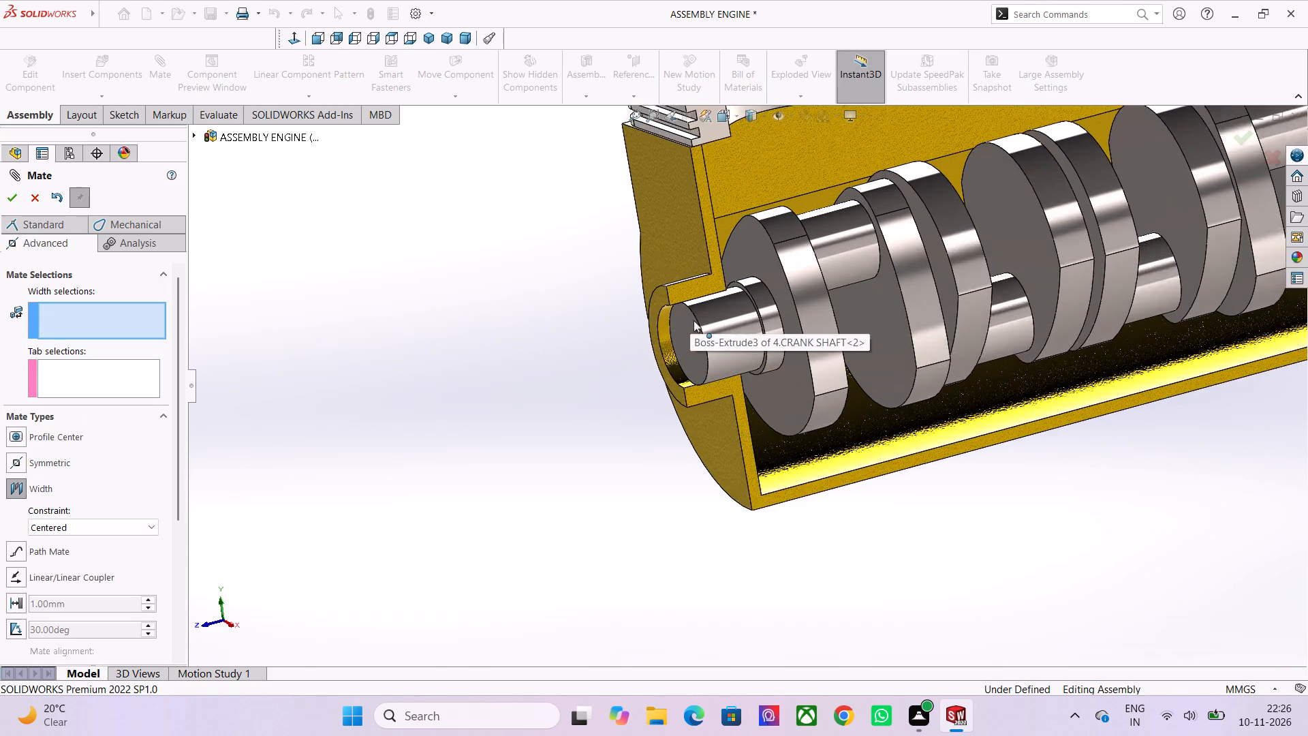
{"action": "scroll", "coordinate": [694, 320], "scroll_direction": "up", "scroll_amount": 2}
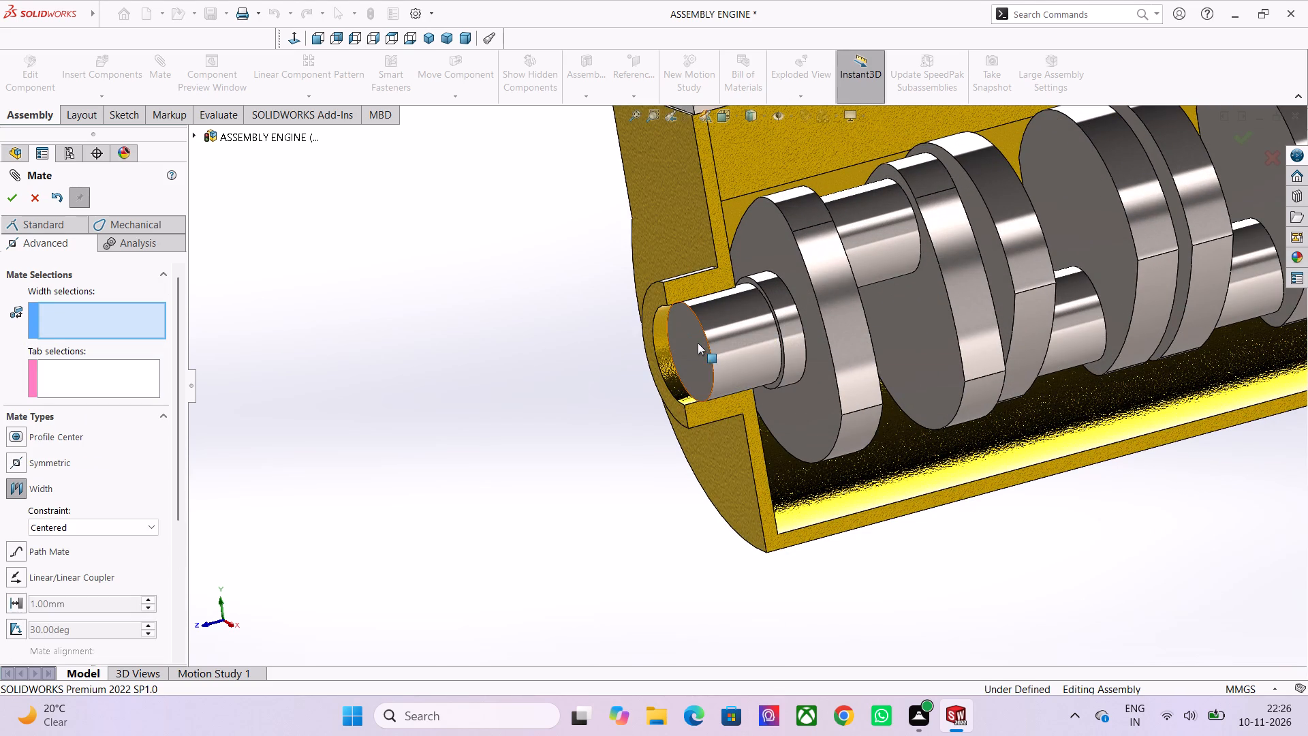
{"action": "left_click", "coordinate": [687, 347]}
{"action": "scroll", "coordinate": [708, 358], "scroll_direction": "down", "scroll_amount": 2}
{"action": "scroll", "coordinate": [863, 328], "scroll_direction": "down", "scroll_amount": 4}
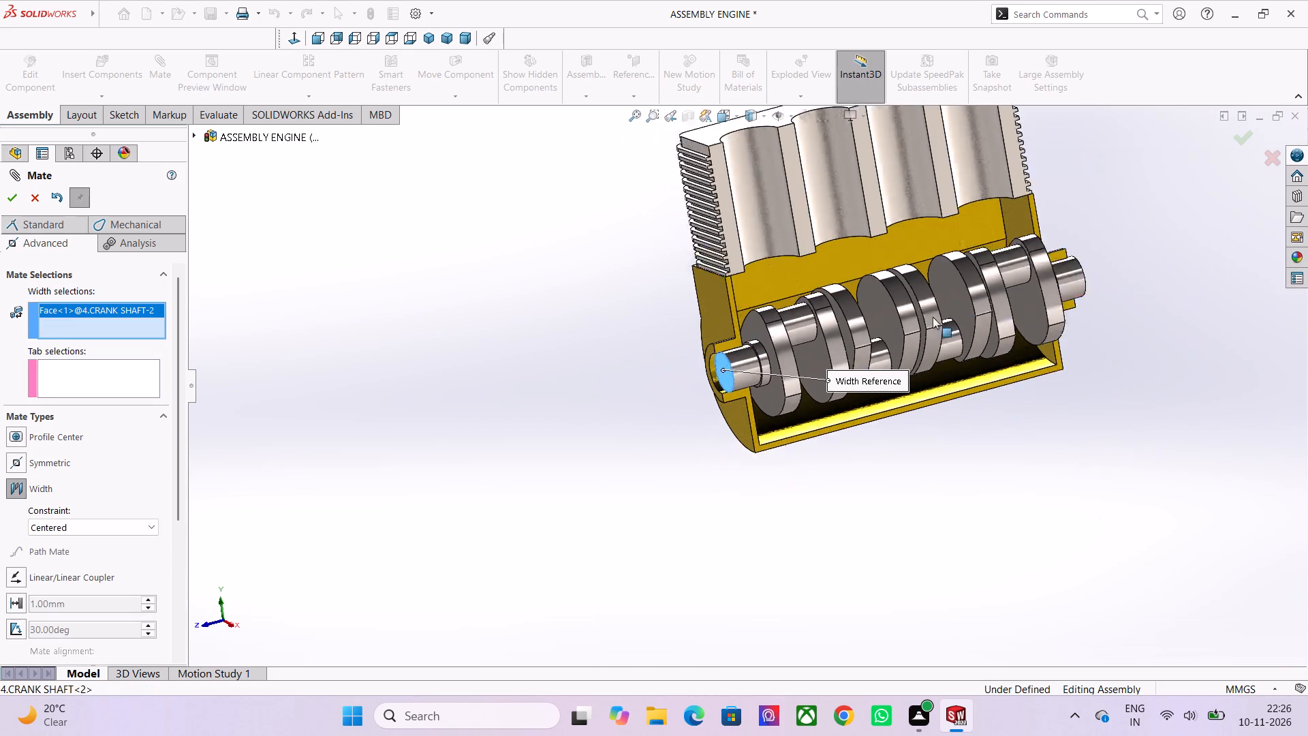
{"action": "scroll", "coordinate": [933, 317], "scroll_direction": "down", "scroll_amount": 1}
{"action": "middle_click_drag", "start_coordinate": [1021, 331], "coordinate": [939, 403]}
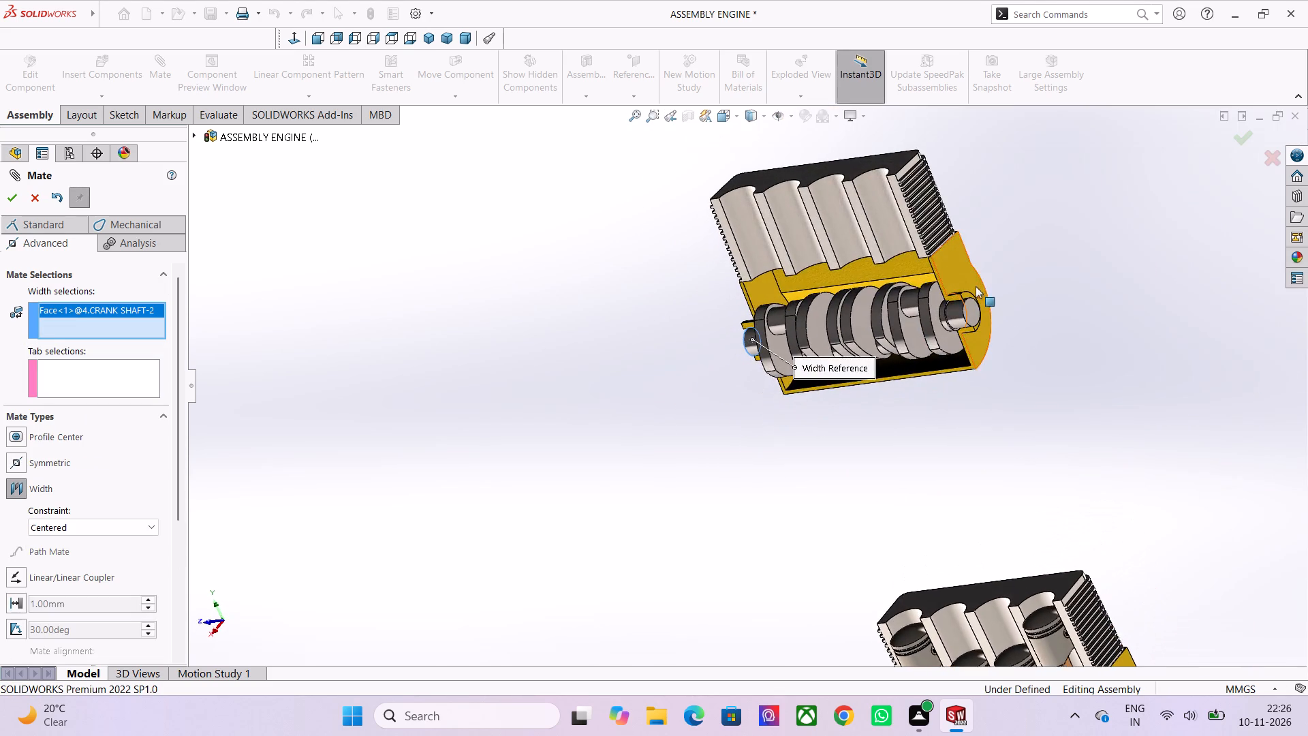
{"action": "scroll", "coordinate": [975, 288], "scroll_direction": "up", "scroll_amount": 7}
{"action": "left_click", "coordinate": [835, 337]}
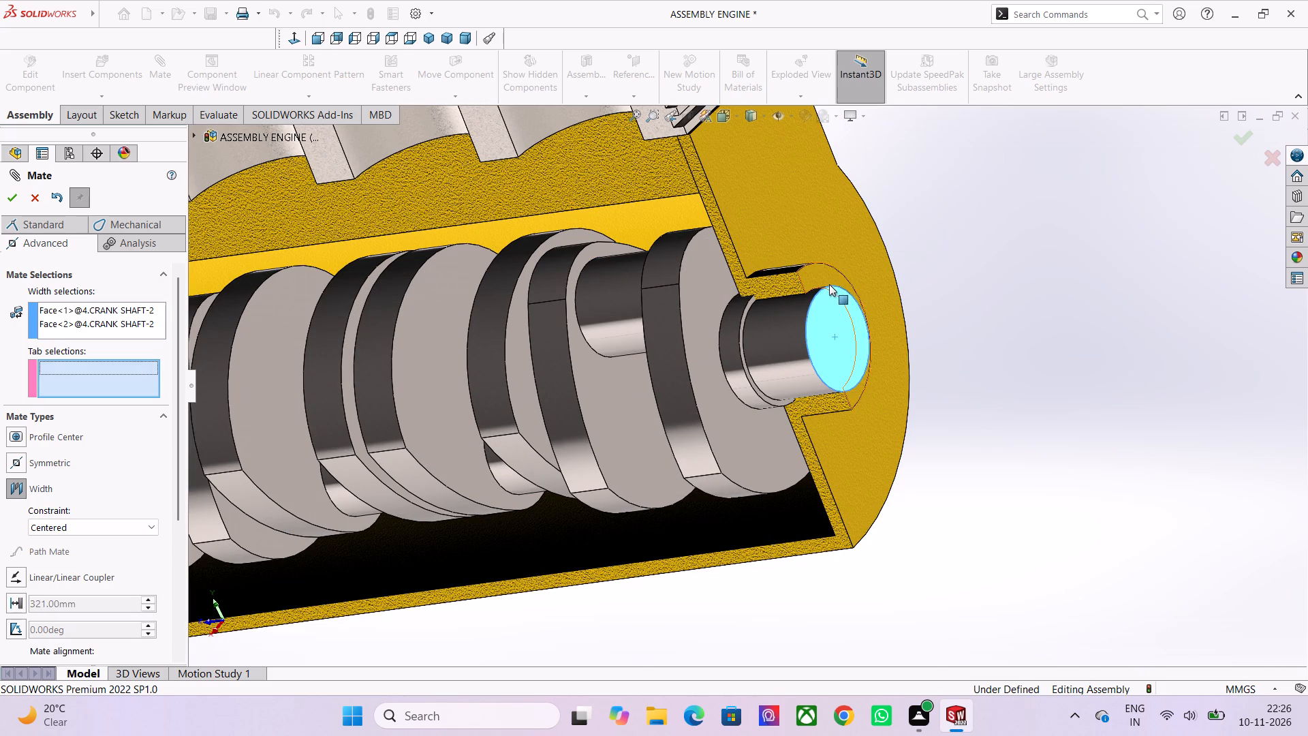
{"action": "left_click", "coordinate": [824, 275]}
{"action": "scroll", "coordinate": [813, 321], "scroll_direction": "down", "scroll_amount": 6}
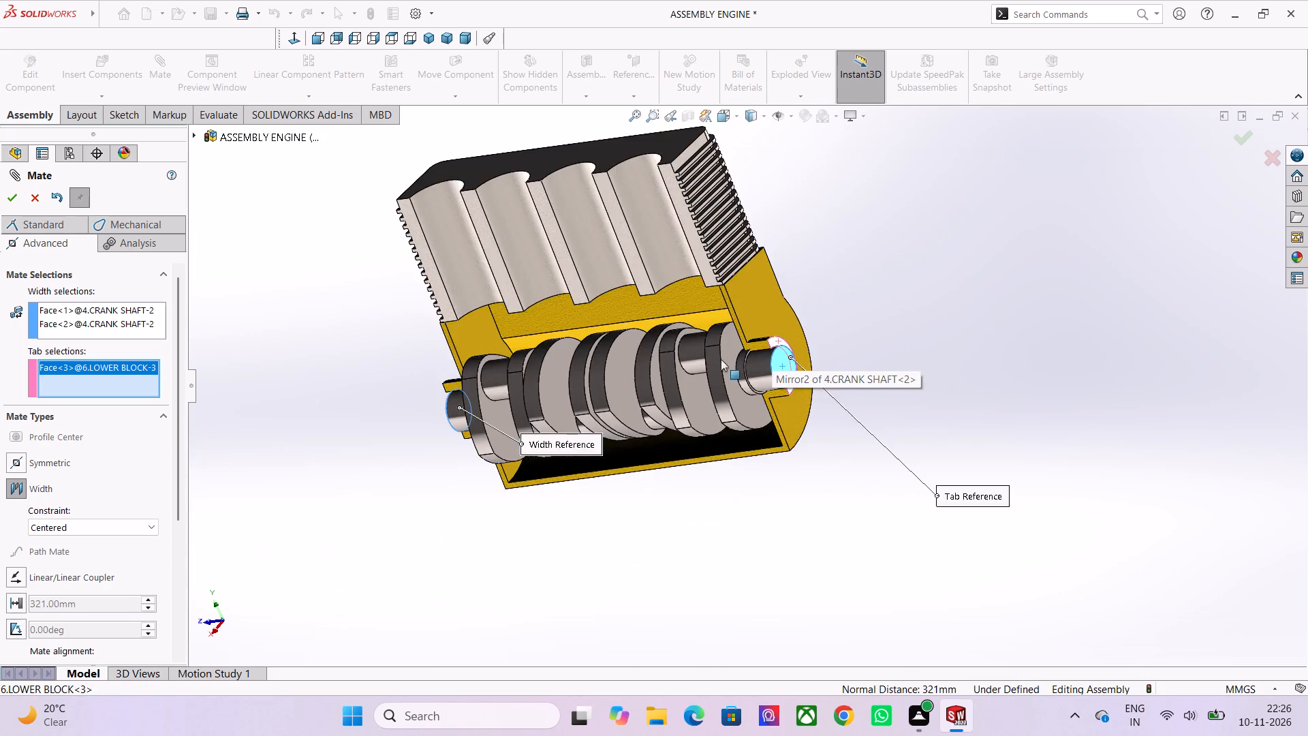
{"action": "scroll", "coordinate": [721, 359], "scroll_direction": "down", "scroll_amount": 1}
{"action": "middle_click_drag", "start_coordinate": [645, 391], "coordinate": [795, 343]}
{"action": "scroll", "coordinate": [710, 401], "scroll_direction": "up", "scroll_amount": 1}
{"action": "scroll", "coordinate": [523, 461], "scroll_direction": "up", "scroll_amount": 2}
{"action": "left_click", "coordinate": [525, 440]}
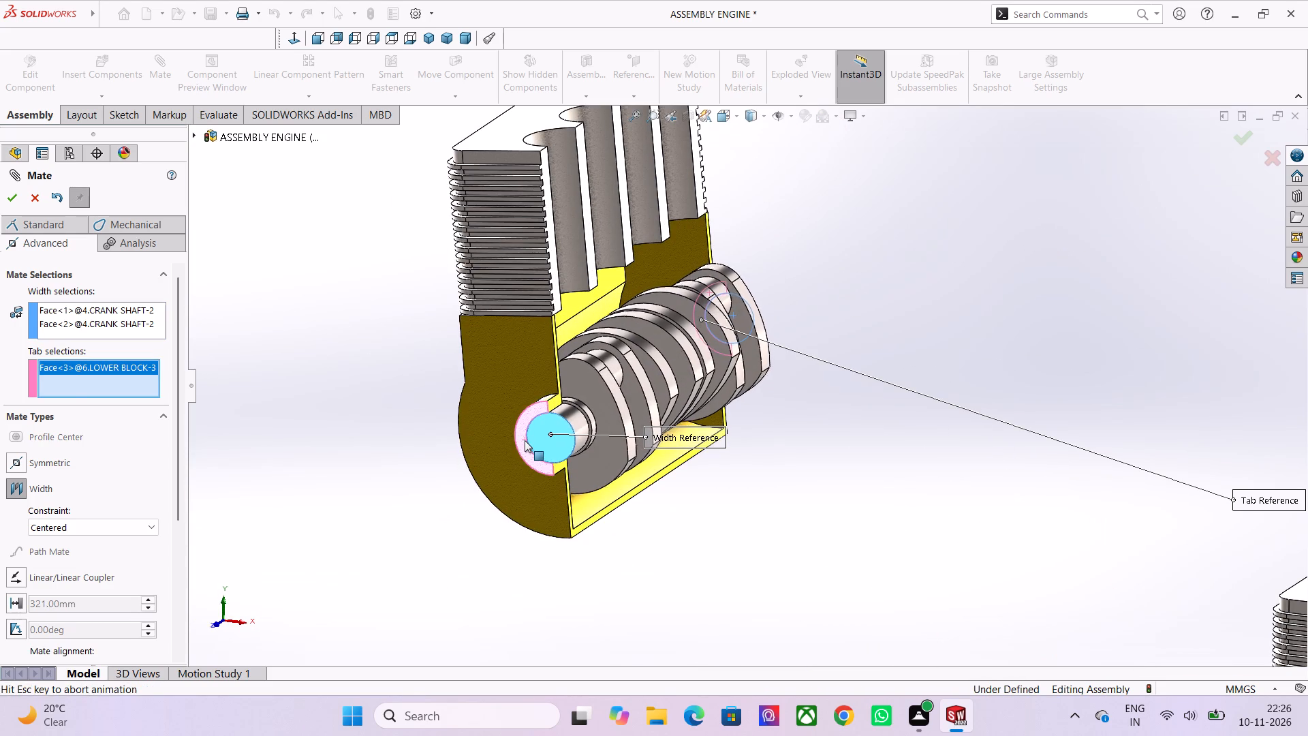
{"action": "left_click", "coordinate": [12, 196]}
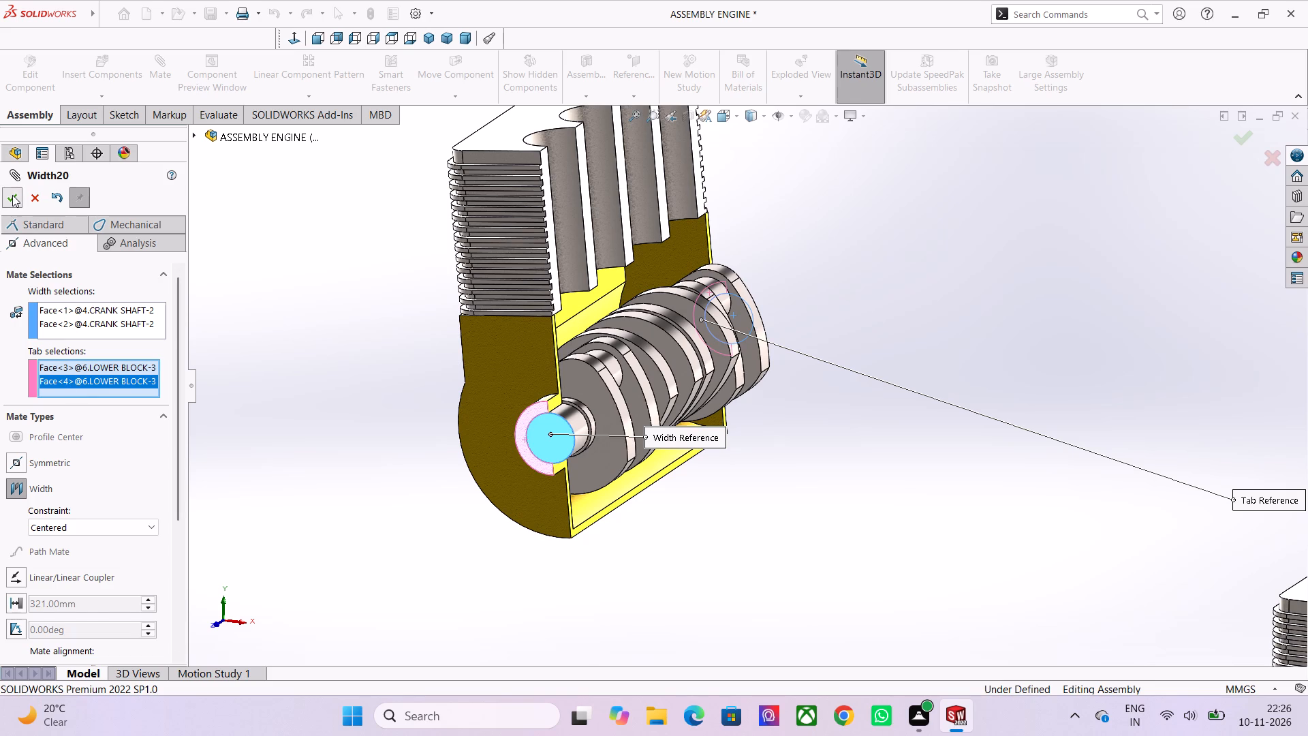
Examine the second crankshaft's fit at both ends of its block and compare the second engine with the finished one.
{"action": "scroll", "coordinate": [612, 410], "scroll_direction": "down", "scroll_amount": 1}
{"action": "scroll", "coordinate": [770, 447], "scroll_direction": "down", "scroll_amount": 1}
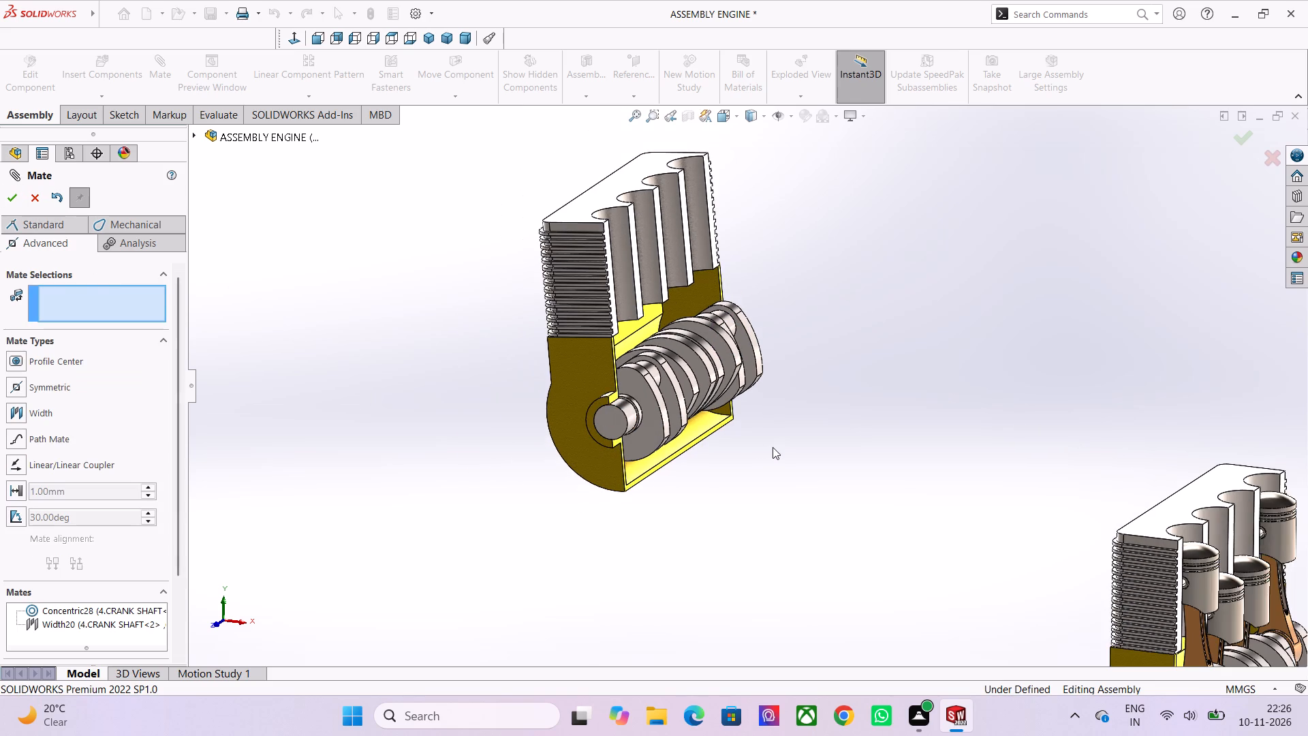
{"action": "middle_click_drag", "start_coordinate": [791, 493], "coordinate": [687, 516]}
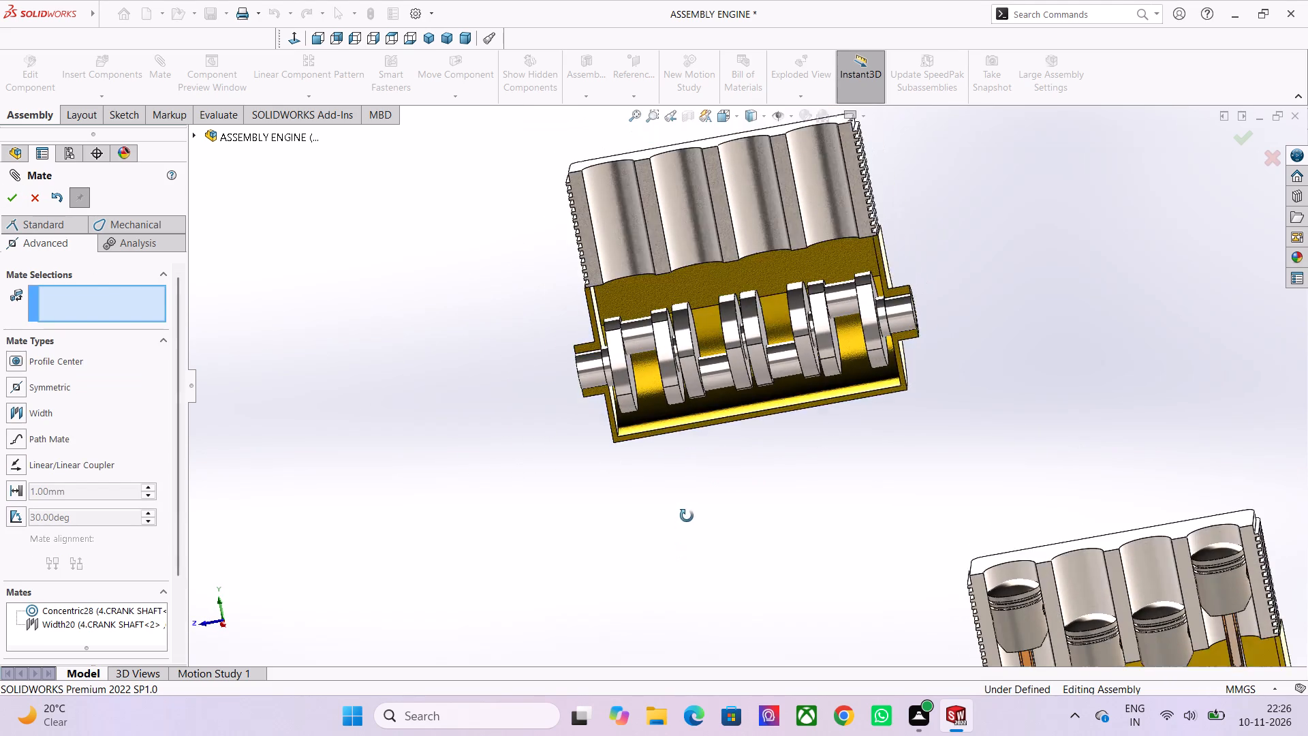
{"action": "middle_click_drag", "start_coordinate": [687, 516], "coordinate": [689, 508]}
{"action": "scroll", "coordinate": [870, 327], "scroll_direction": "up", "scroll_amount": 4}
{"action": "middle_click_drag", "start_coordinate": [944, 338], "coordinate": [859, 372]}
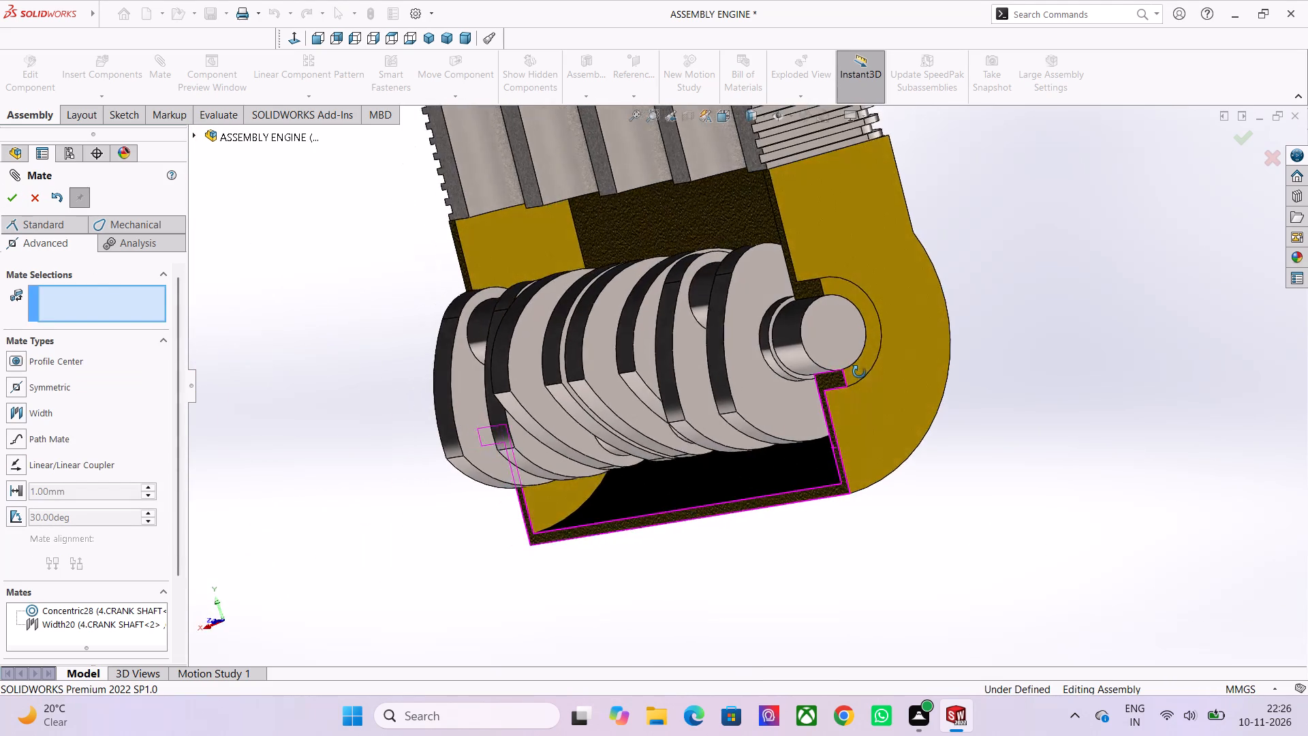
{"action": "middle_click_drag", "start_coordinate": [859, 372], "coordinate": [914, 343]}
{"action": "scroll", "coordinate": [912, 344], "scroll_direction": "up", "scroll_amount": 1}
{"action": "scroll", "coordinate": [856, 427], "scroll_direction": "down", "scroll_amount": 4}
{"action": "scroll", "coordinate": [734, 500], "scroll_direction": "down", "scroll_amount": 2}
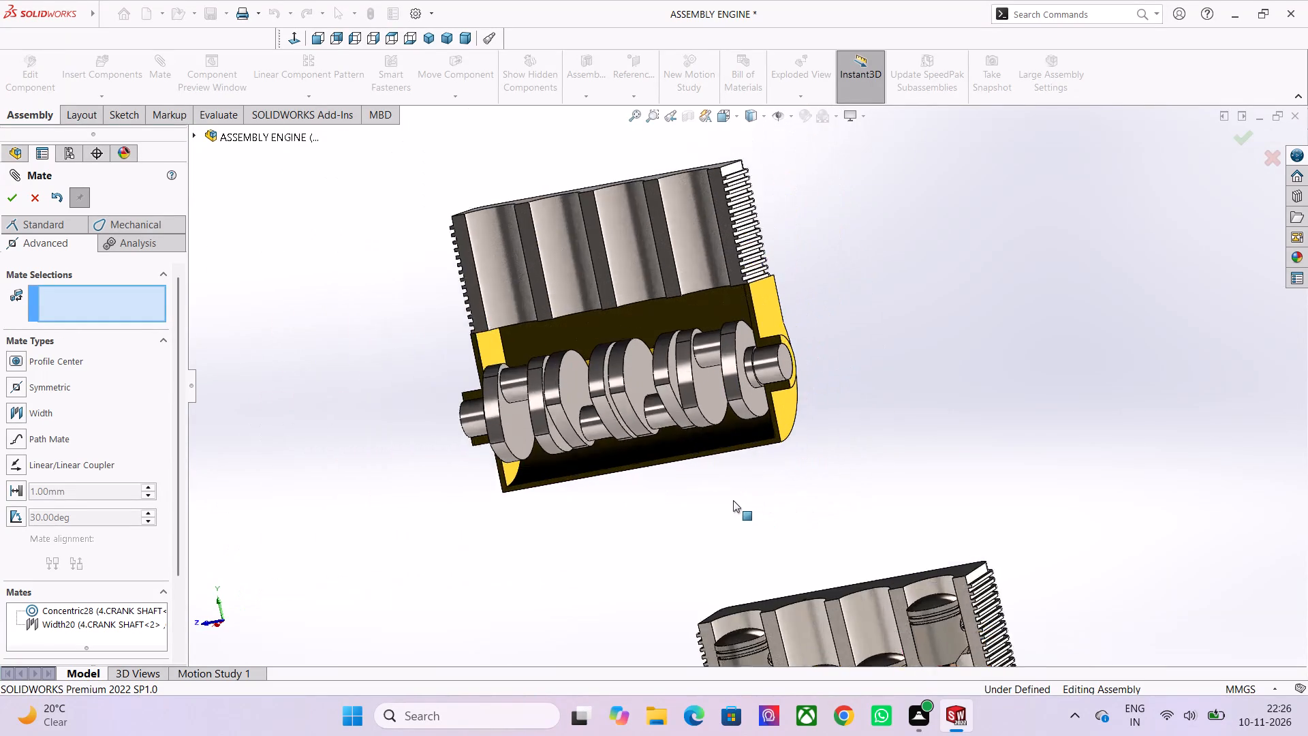
{"action": "scroll", "coordinate": [640, 514], "scroll_direction": "down", "scroll_amount": 2}
{"action": "middle_click_drag", "start_coordinate": [640, 535], "coordinate": [746, 488]}
{"action": "scroll", "coordinate": [746, 488], "scroll_direction": "down", "scroll_amount": 1}
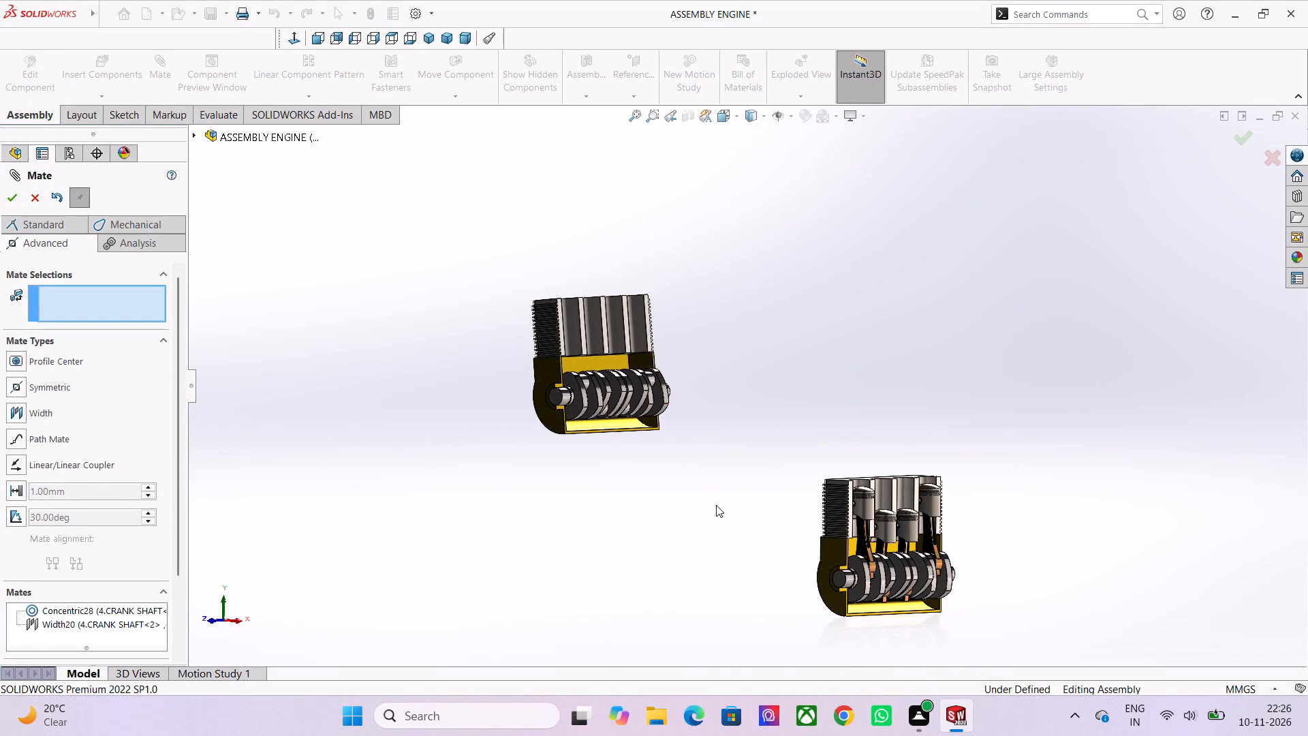
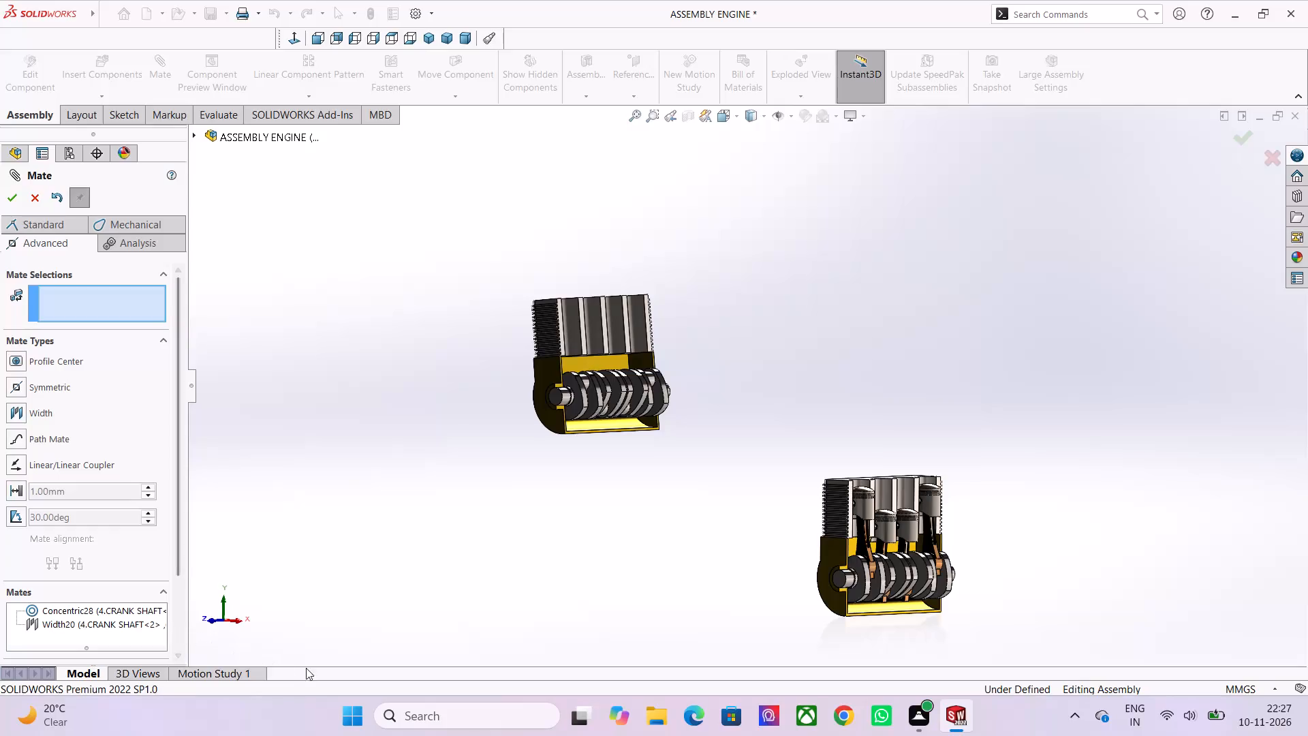
Examine the crankshaft seated in the second engine's lower block from a tilted close view and end the mating session.
{"action": "scroll", "coordinate": [732, 333], "scroll_direction": "down", "scroll_amount": 1}
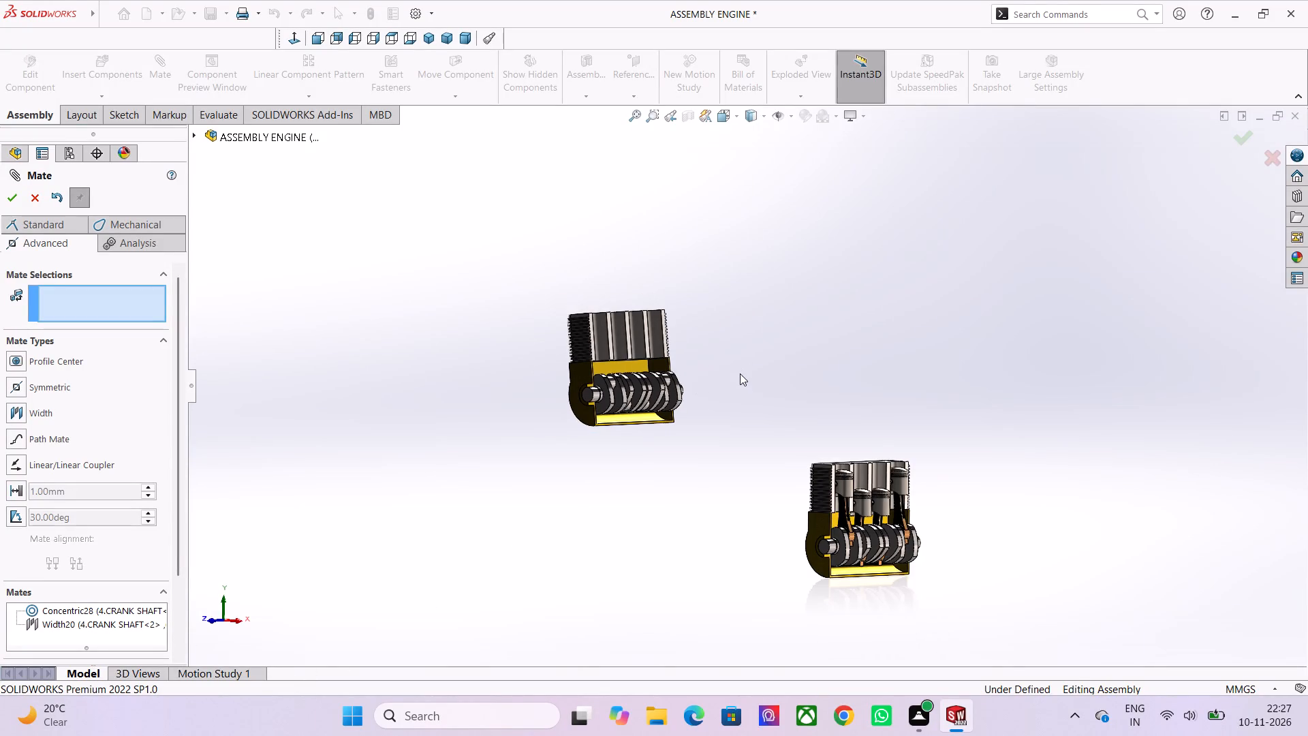
{"action": "scroll", "coordinate": [740, 380], "scroll_direction": "down", "scroll_amount": 1}
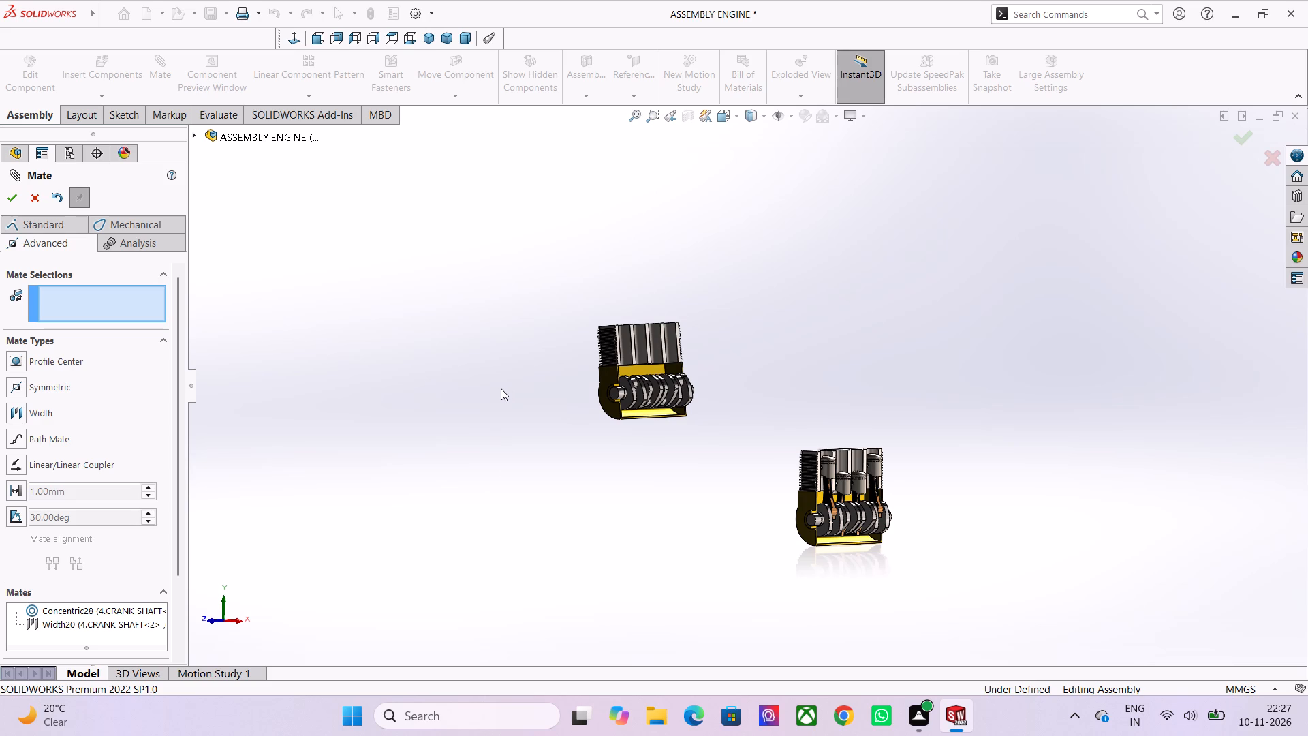
{"action": "scroll", "coordinate": [669, 406], "scroll_direction": "up", "scroll_amount": 7}
{"action": "middle_click_drag", "start_coordinate": [657, 488], "coordinate": [657, 545]}
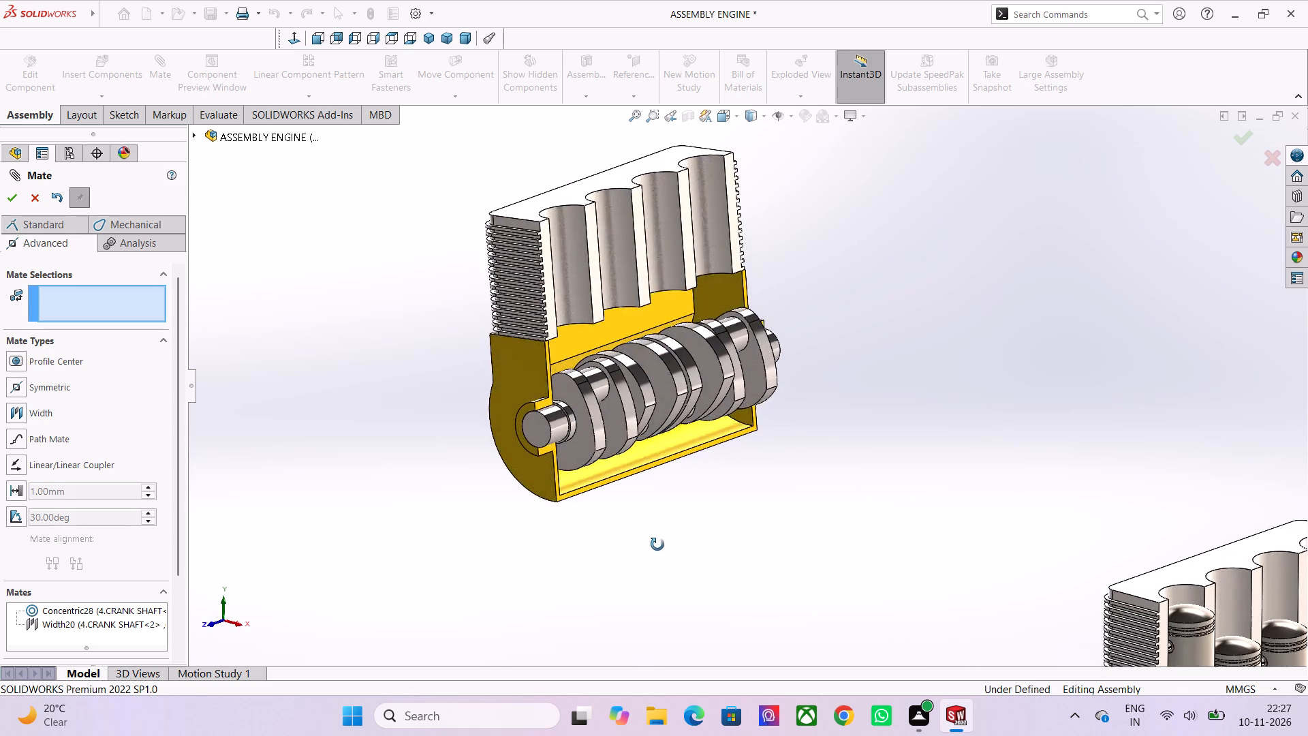
{"action": "middle_click_drag", "start_coordinate": [657, 545], "coordinate": [644, 558]}
{"action": "scroll", "coordinate": [599, 500], "scroll_direction": "up", "scroll_amount": 2}
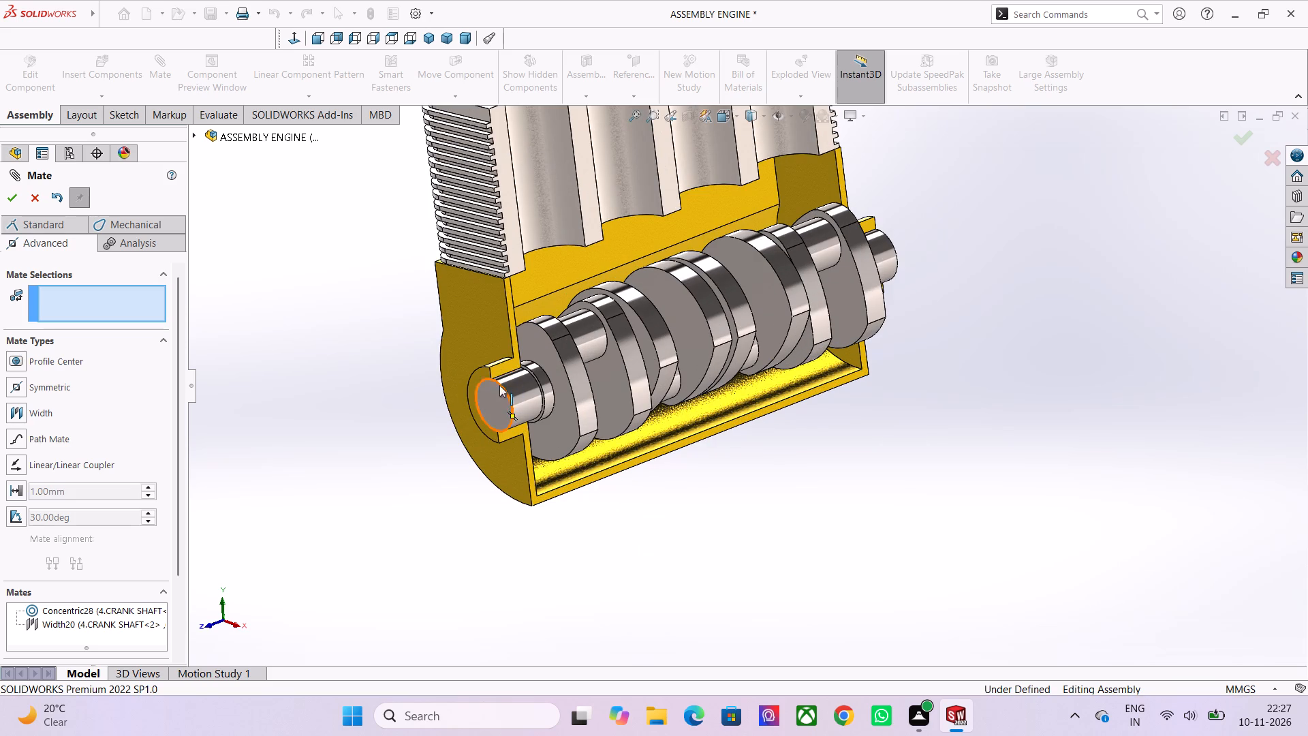
{"action": "left_click", "coordinate": [37, 201]}
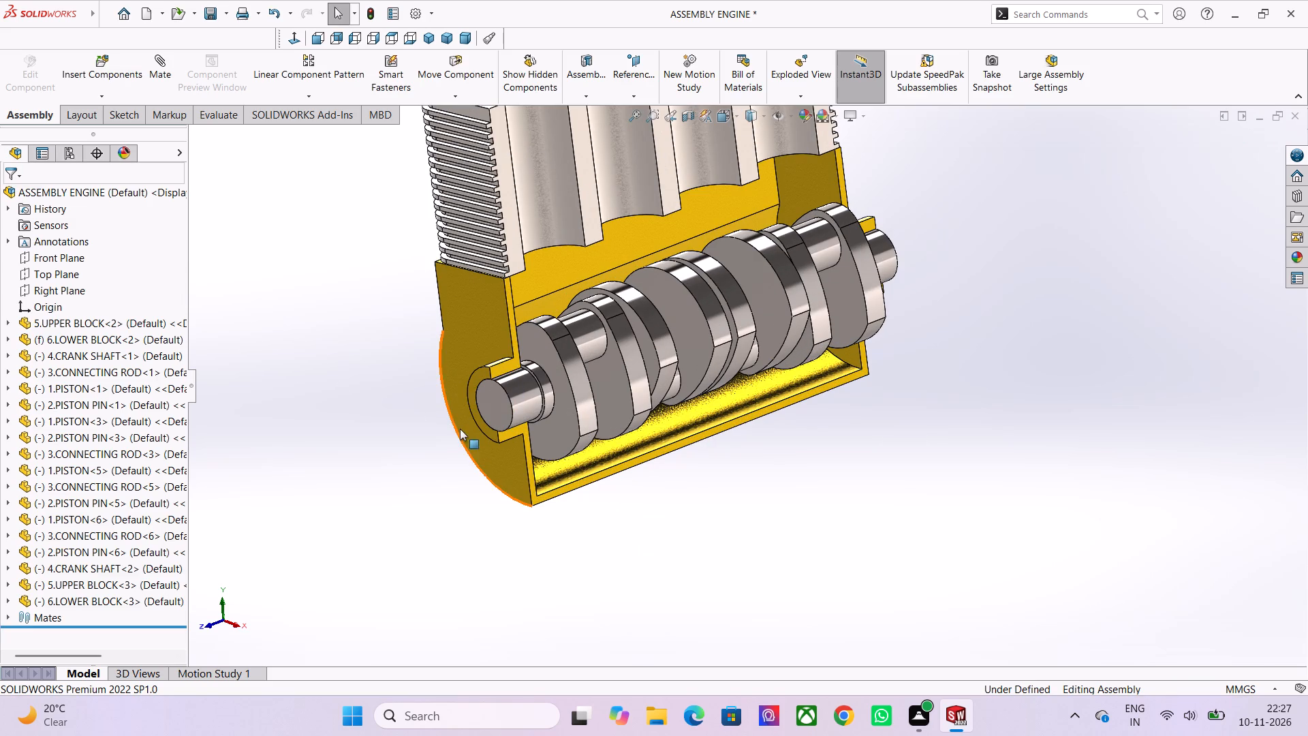
Try turning the second crankshaft by its end face to test how the second engine moves.
{"action": "left_click_drag", "start_coordinate": [493, 395], "coordinate": [498, 407]}
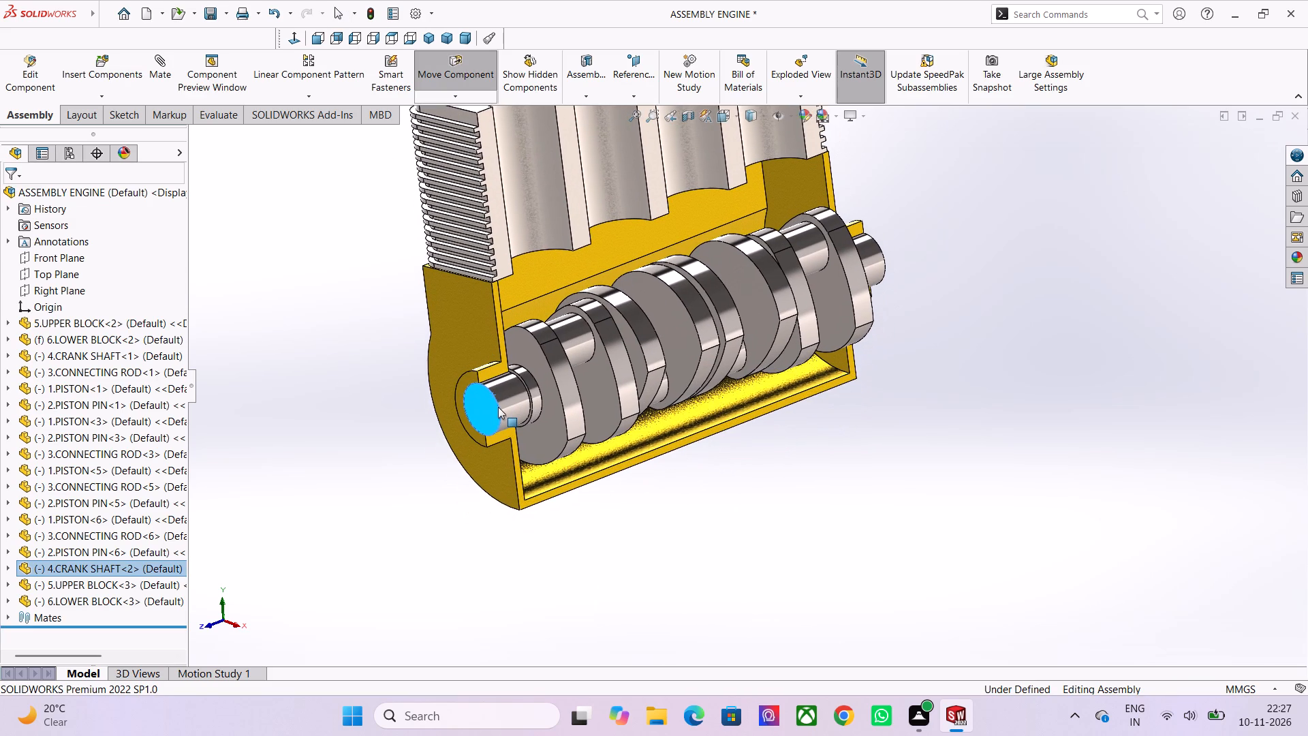
{"action": "left_click_drag", "start_coordinate": [498, 407], "coordinate": [500, 407]}
{"action": "left_click_drag", "start_coordinate": [492, 399], "coordinate": [485, 418]}
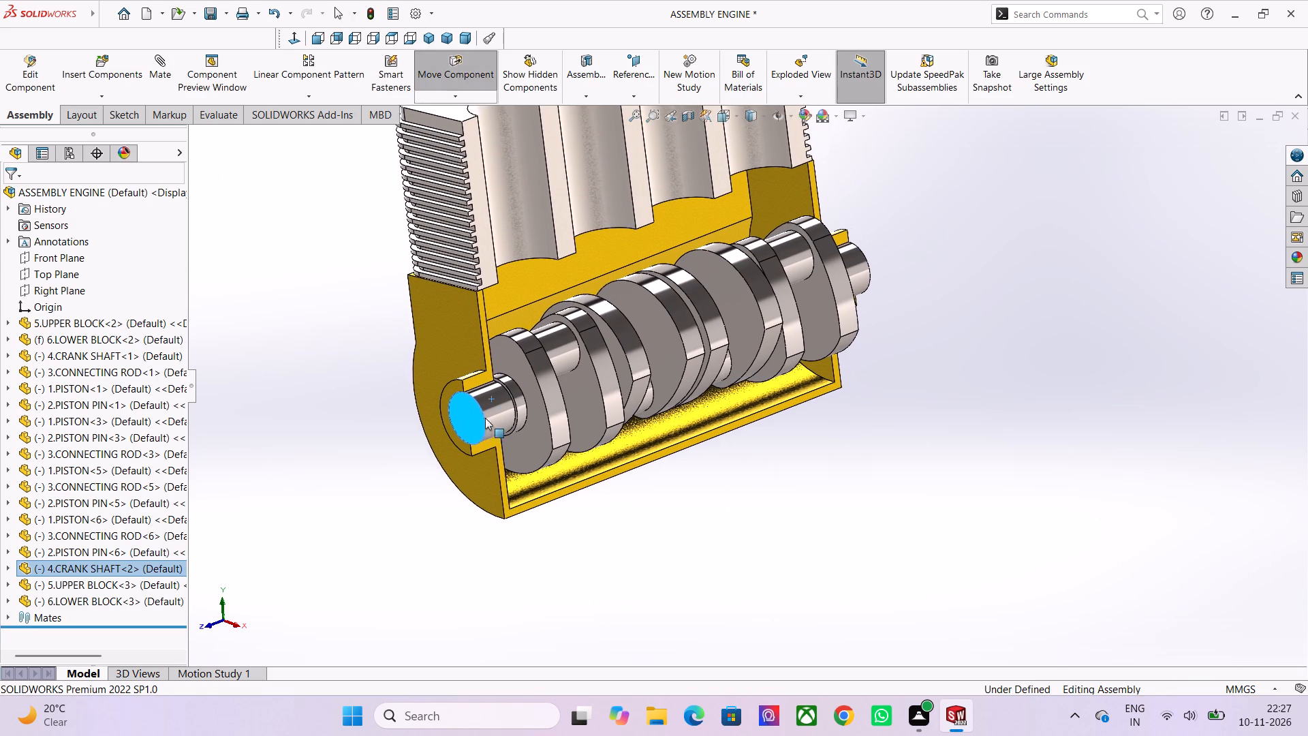
{"action": "left_click_drag", "start_coordinate": [485, 418], "coordinate": [481, 403]}
{"action": "scroll", "coordinate": [620, 465], "scroll_direction": "down", "scroll_amount": 2}
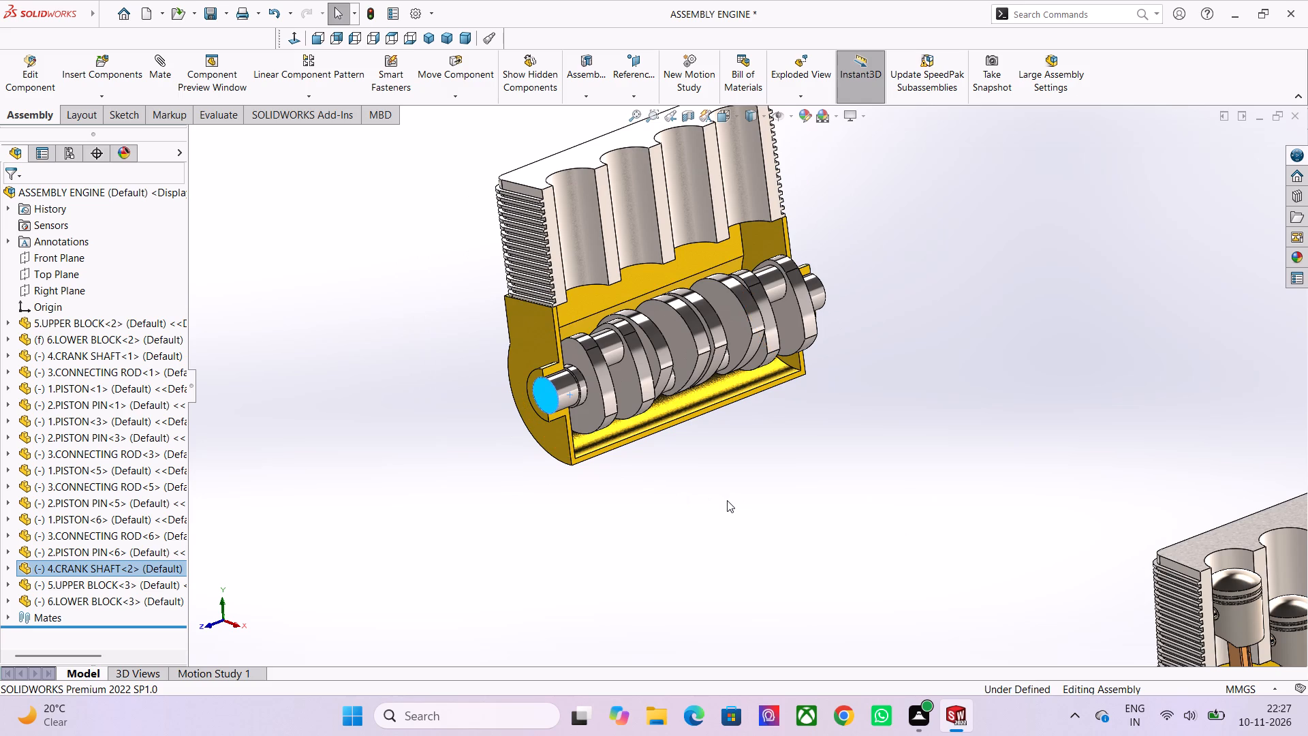
{"action": "scroll", "coordinate": [844, 519], "scroll_direction": "down", "scroll_amount": 4}
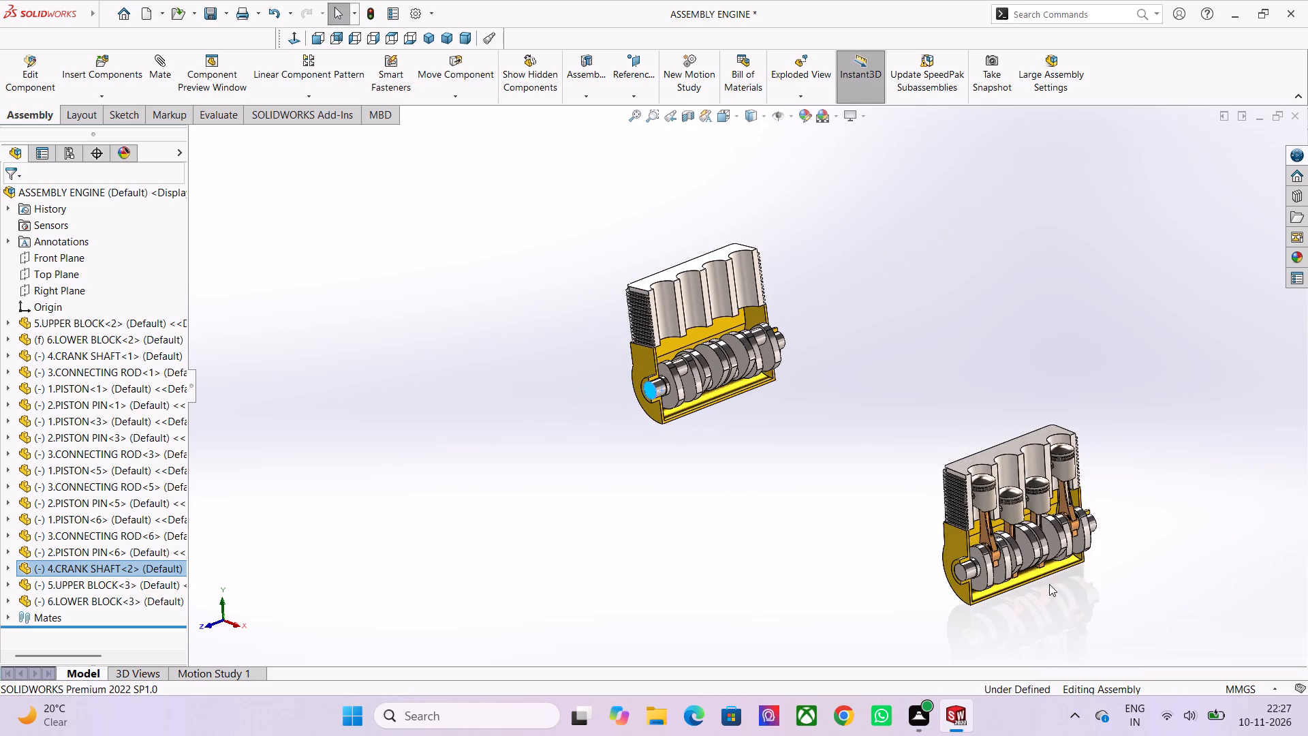
Turn the finished engine's crankshaft back and forth by its end face to examine the piston and connecting rod motion.
{"action": "scroll", "coordinate": [1036, 589], "scroll_direction": "up", "scroll_amount": 3}
{"action": "scroll", "coordinate": [901, 542], "scroll_direction": "up", "scroll_amount": 5}
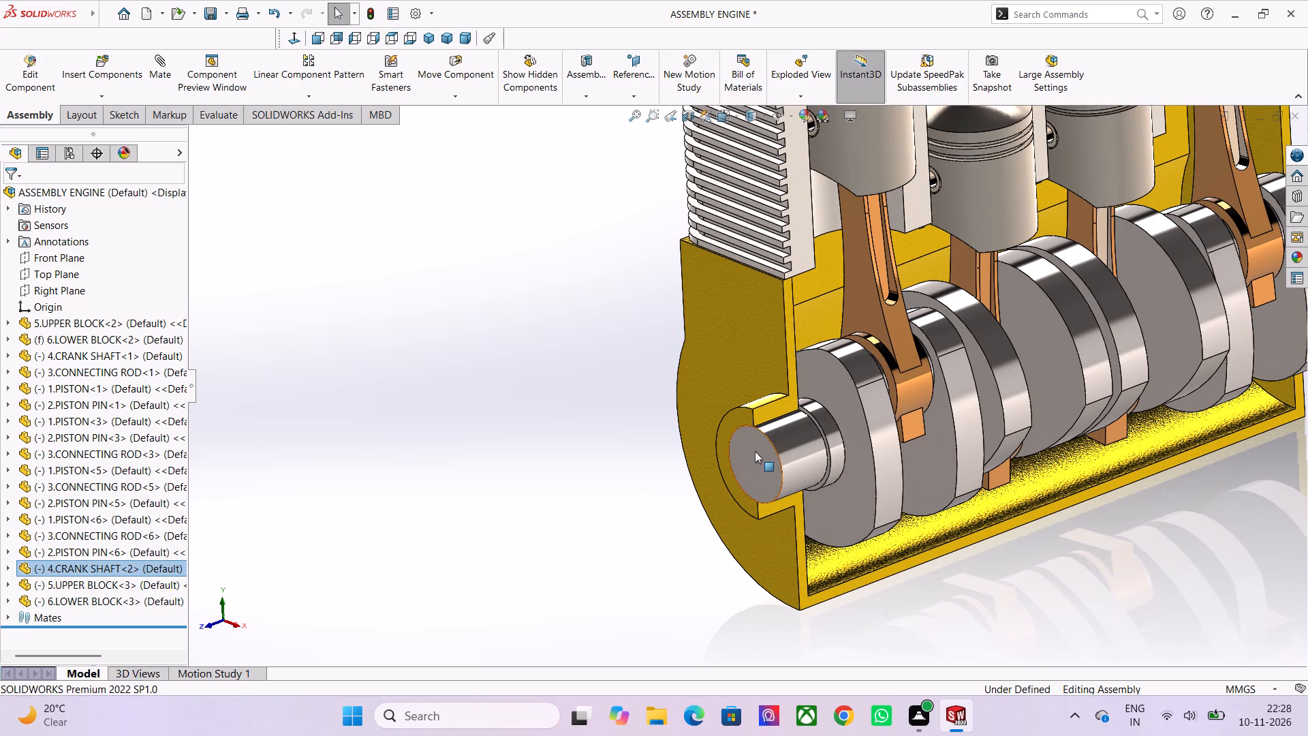
{"action": "left_click_drag", "start_coordinate": [755, 449], "coordinate": [788, 542]}
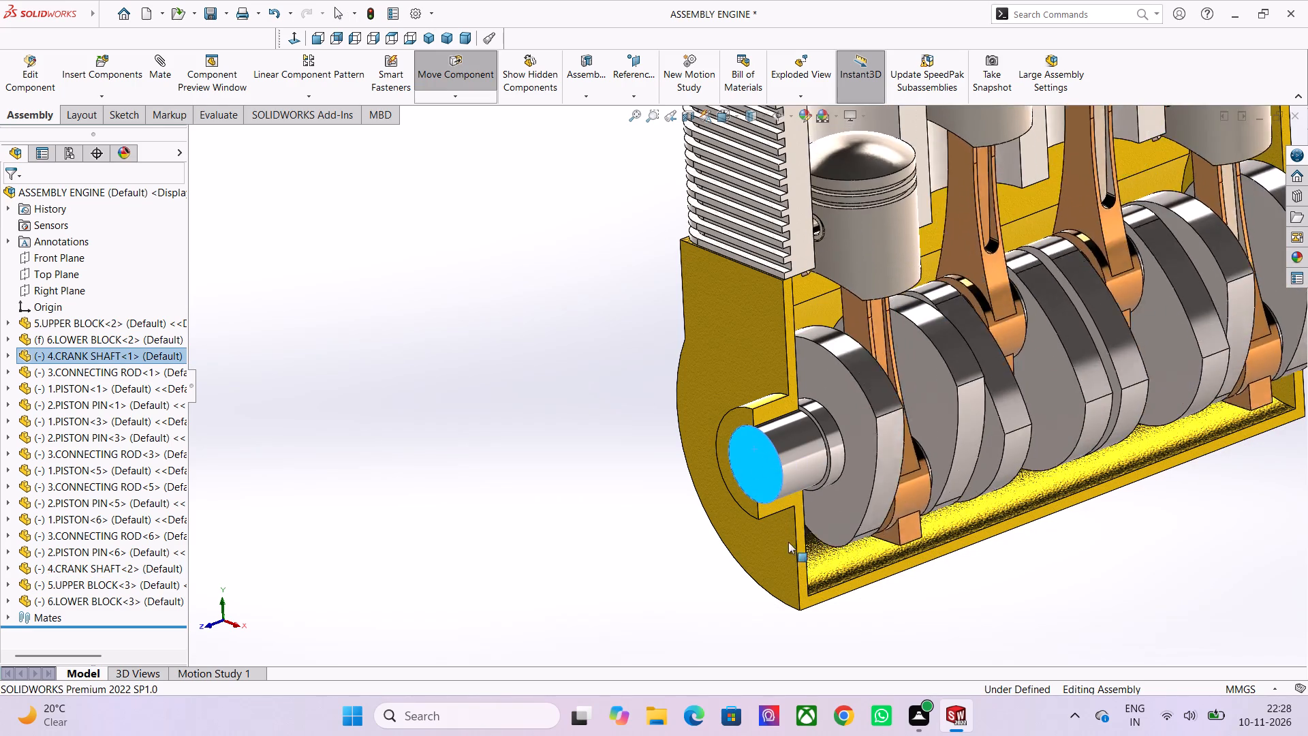
{"action": "left_click_drag", "start_coordinate": [788, 542], "coordinate": [779, 600]}
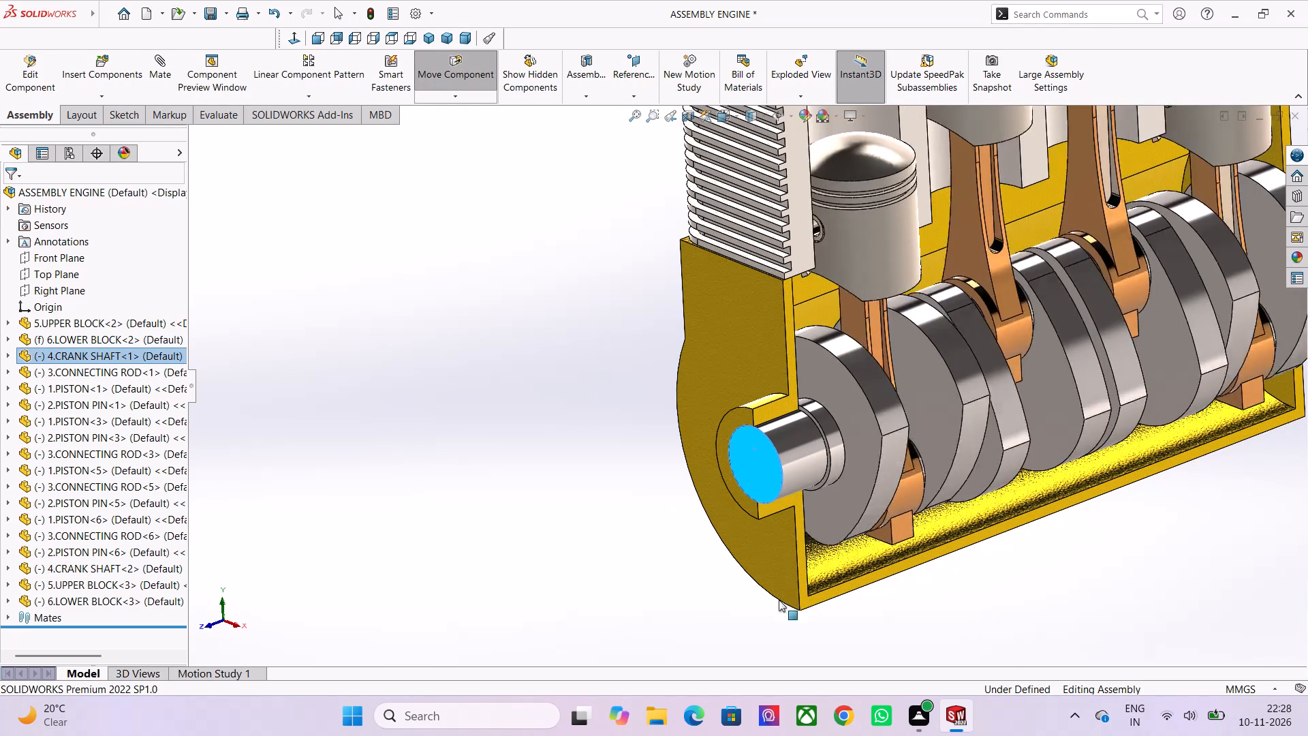
{"action": "left_click_drag", "start_coordinate": [779, 600], "coordinate": [883, 323]}
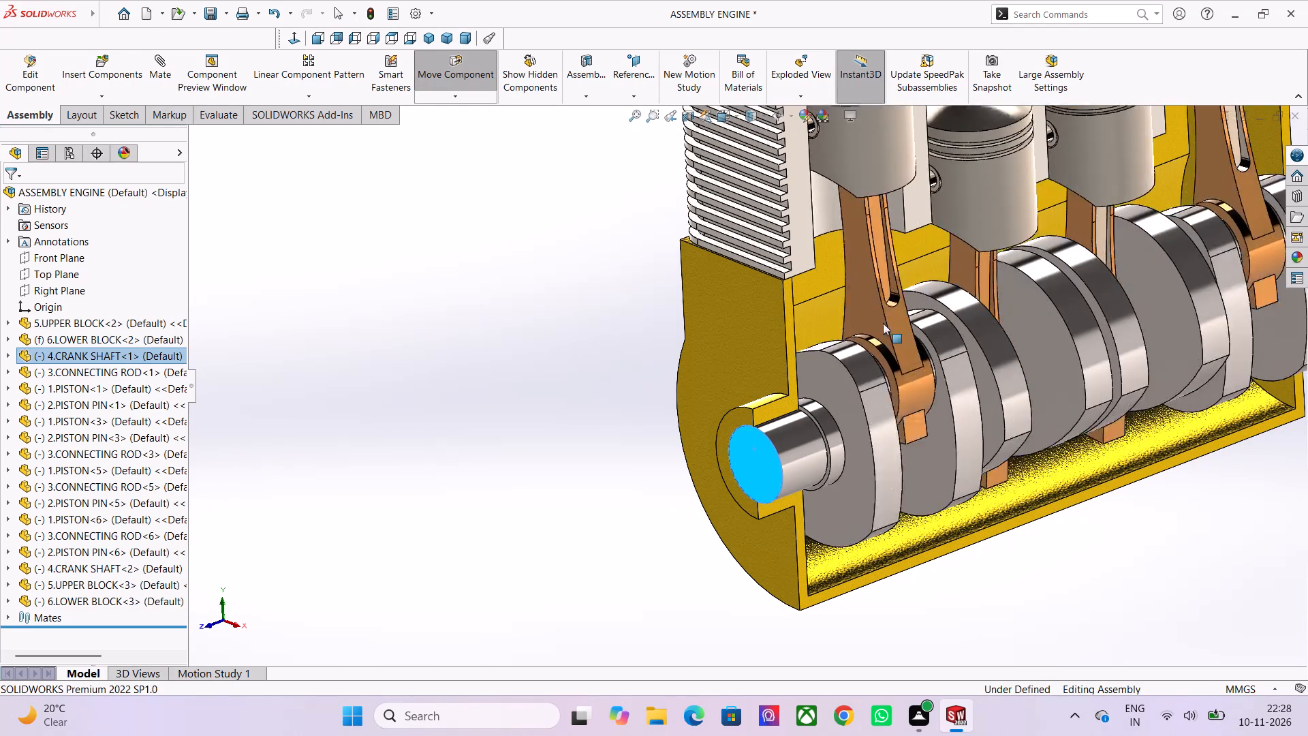
{"action": "left_click_drag", "start_coordinate": [883, 323], "coordinate": [741, 413]}
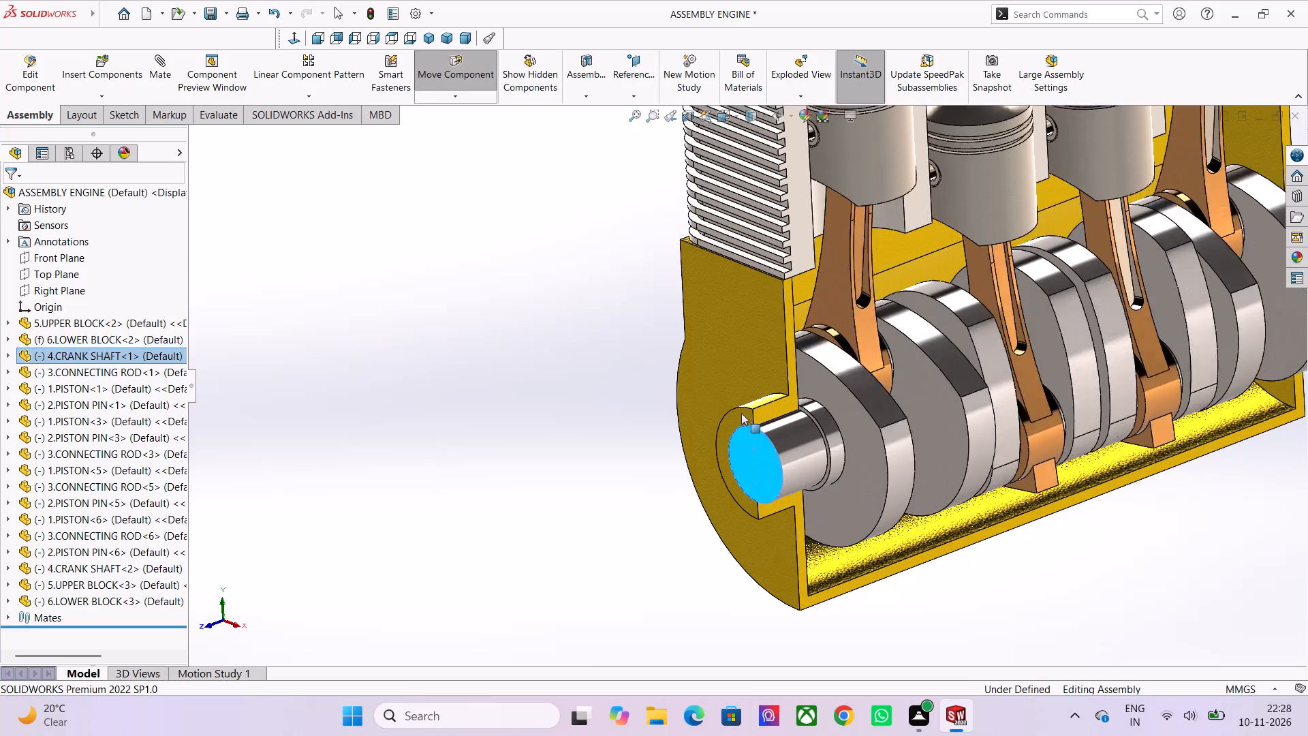
{"action": "left_click_drag", "start_coordinate": [741, 413], "coordinate": [741, 397]}
Test the second engine's crankshaft again by pulling on its end face and end journal, and clear the selection.
{"action": "scroll", "coordinate": [702, 428], "scroll_direction": "down", "scroll_amount": 4}
{"action": "scroll", "coordinate": [340, 351], "scroll_direction": "down", "scroll_amount": 3}
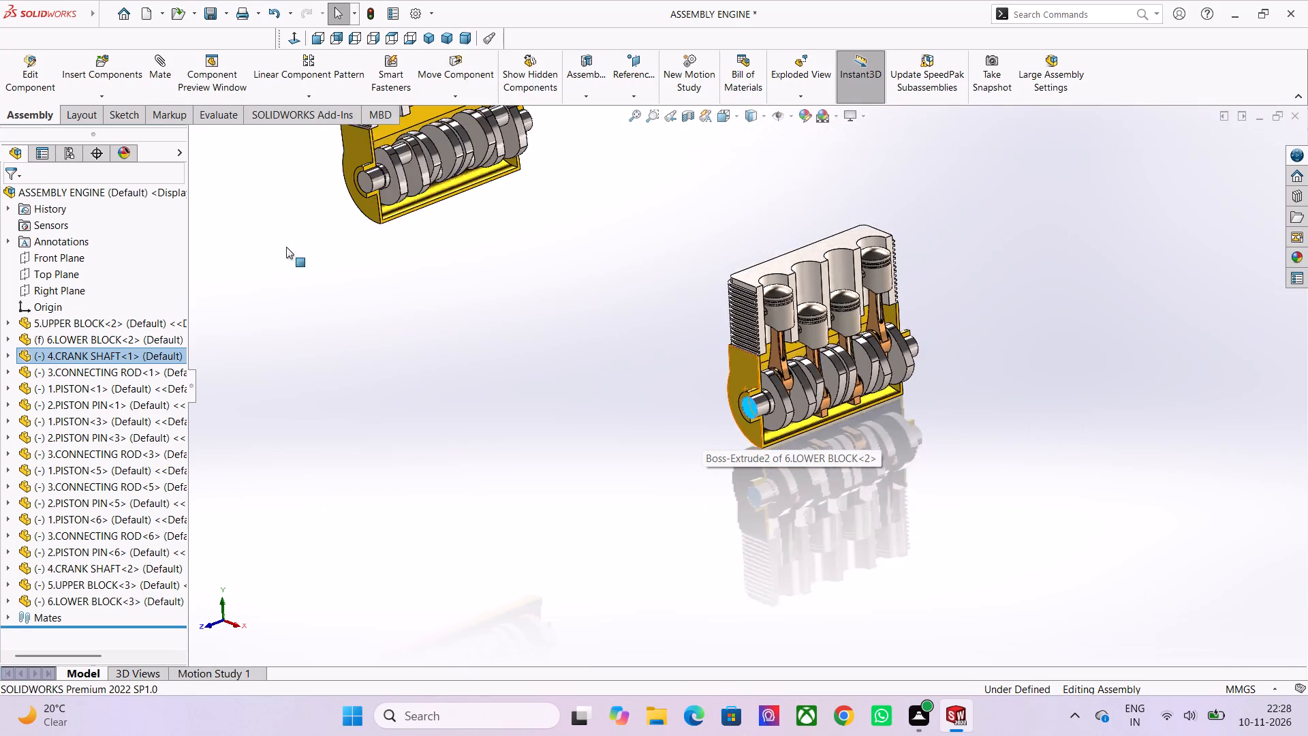
{"action": "scroll", "coordinate": [371, 217], "scroll_direction": "up", "scroll_amount": 3}
{"action": "scroll", "coordinate": [438, 200], "scroll_direction": "down", "scroll_amount": 5}
{"action": "scroll", "coordinate": [617, 272], "scroll_direction": "up", "scroll_amount": 3}
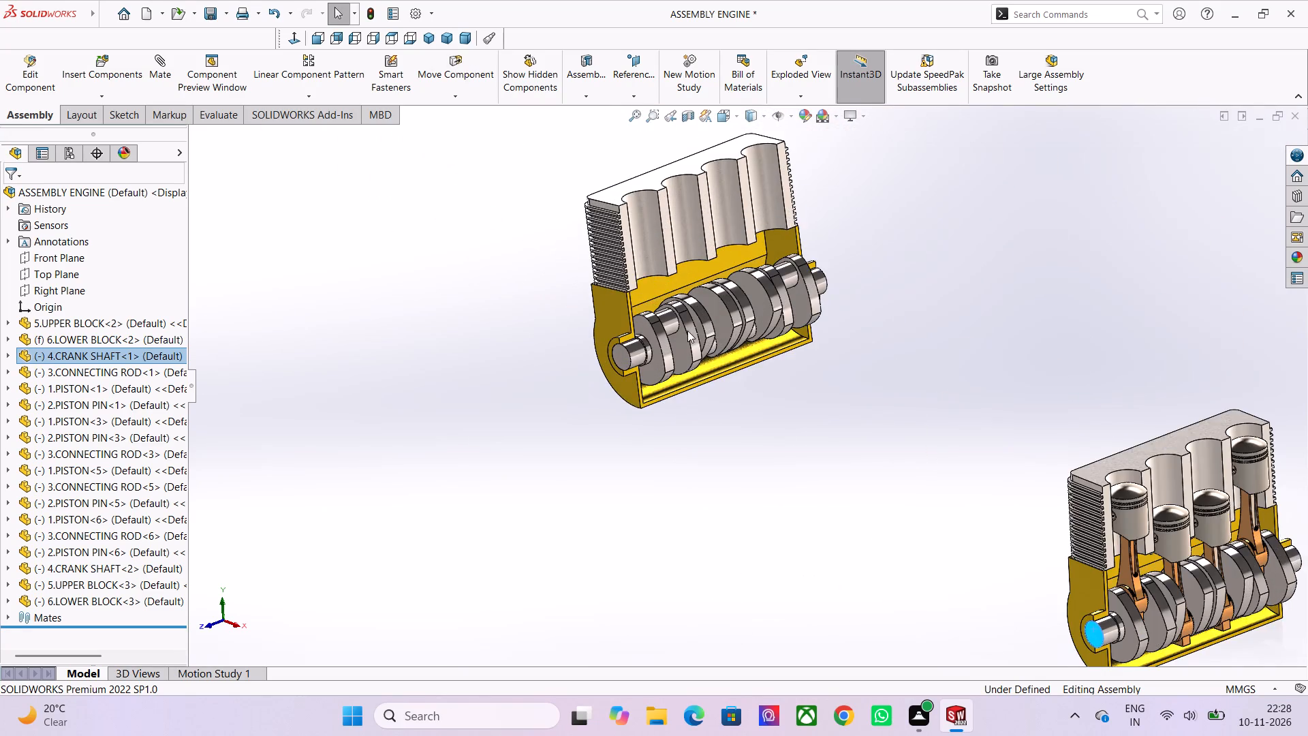
{"action": "scroll", "coordinate": [709, 355], "scroll_direction": "up", "scroll_amount": 3}
{"action": "left_click_drag", "start_coordinate": [563, 356], "coordinate": [582, 393]}
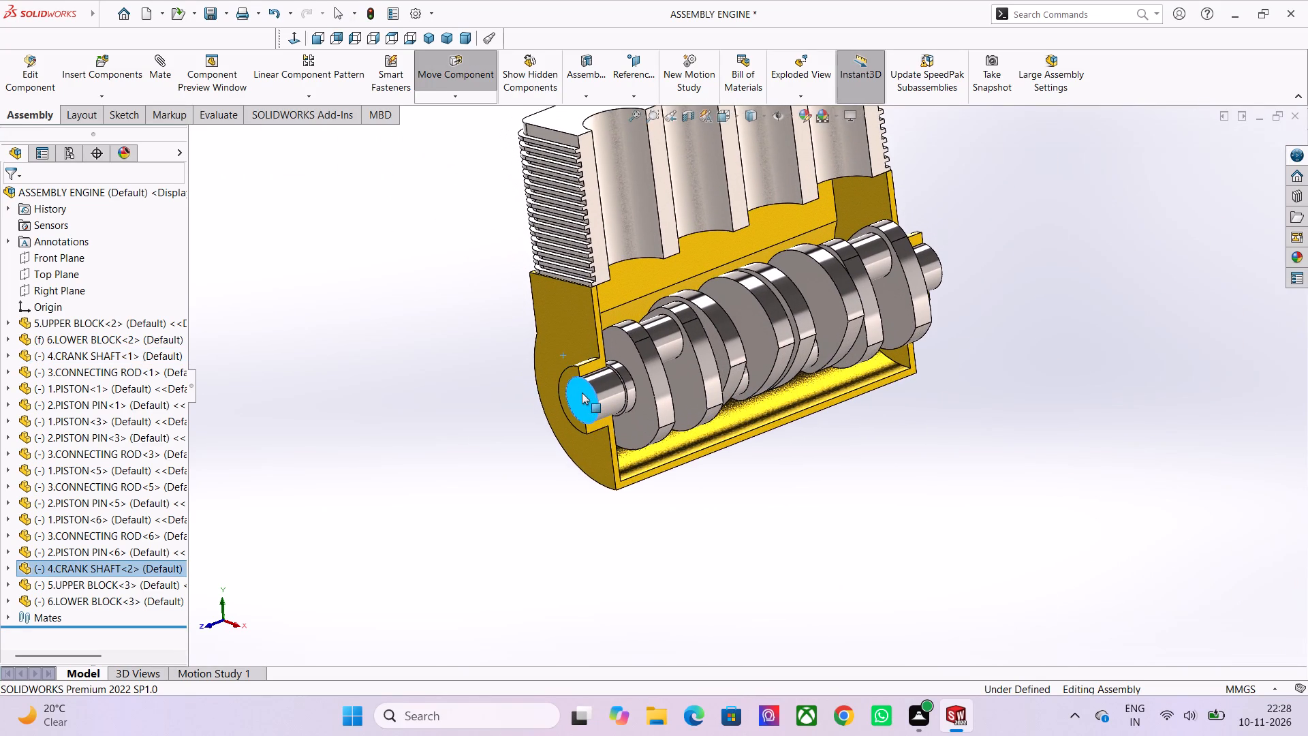
{"action": "left_click_drag", "start_coordinate": [582, 393], "coordinate": [546, 381]}
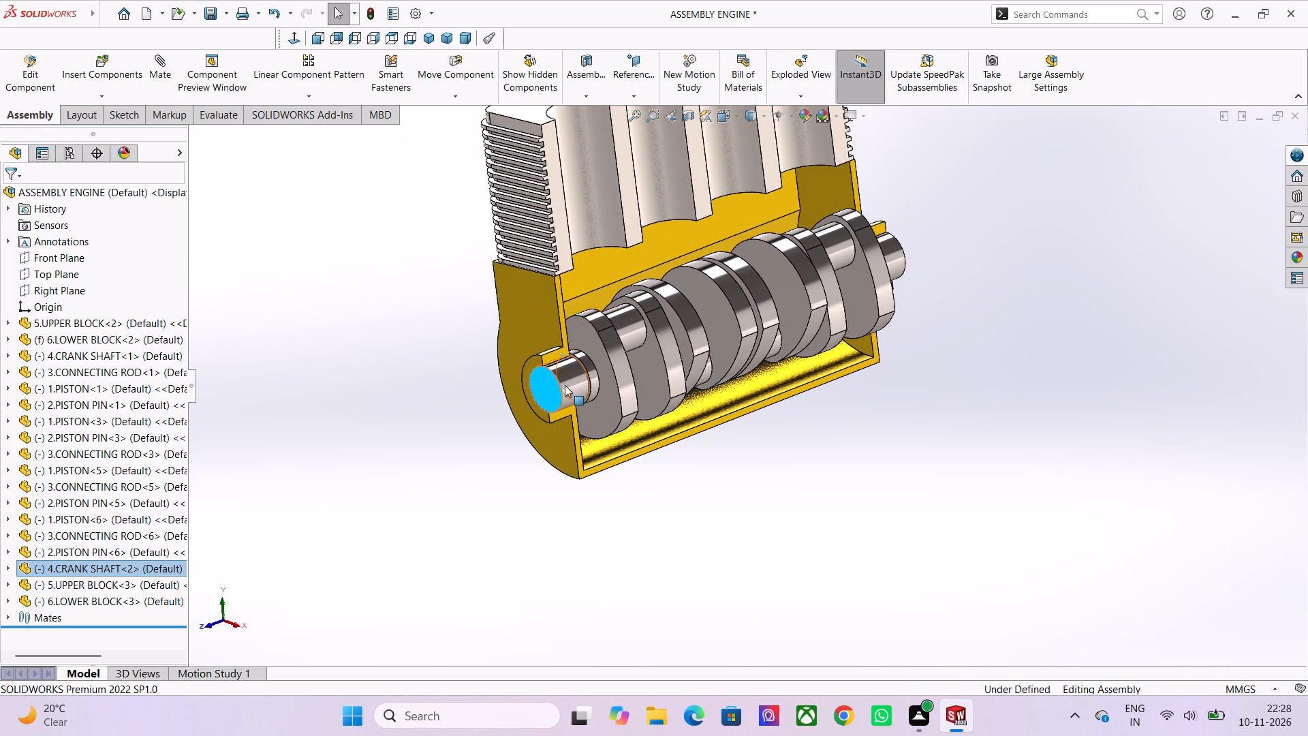
{"action": "left_click_drag", "start_coordinate": [565, 385], "coordinate": [548, 386]}
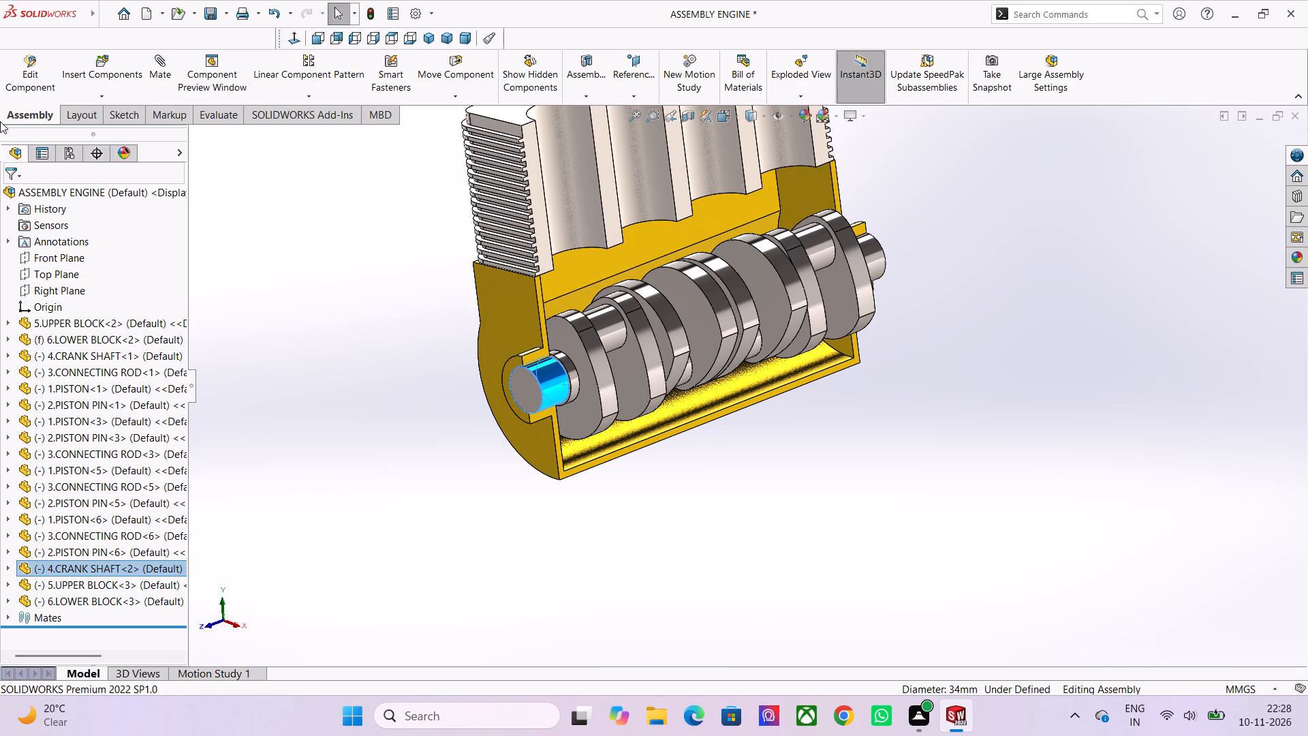
{"action": "scroll", "coordinate": [393, 311], "scroll_direction": "down", "scroll_amount": 2}
{"action": "scroll", "coordinate": [606, 264], "scroll_direction": "down", "scroll_amount": 2}
{"action": "scroll", "coordinate": [1002, 448], "scroll_direction": "down", "scroll_amount": 2}
{"action": "left_click", "coordinate": [827, 296]}
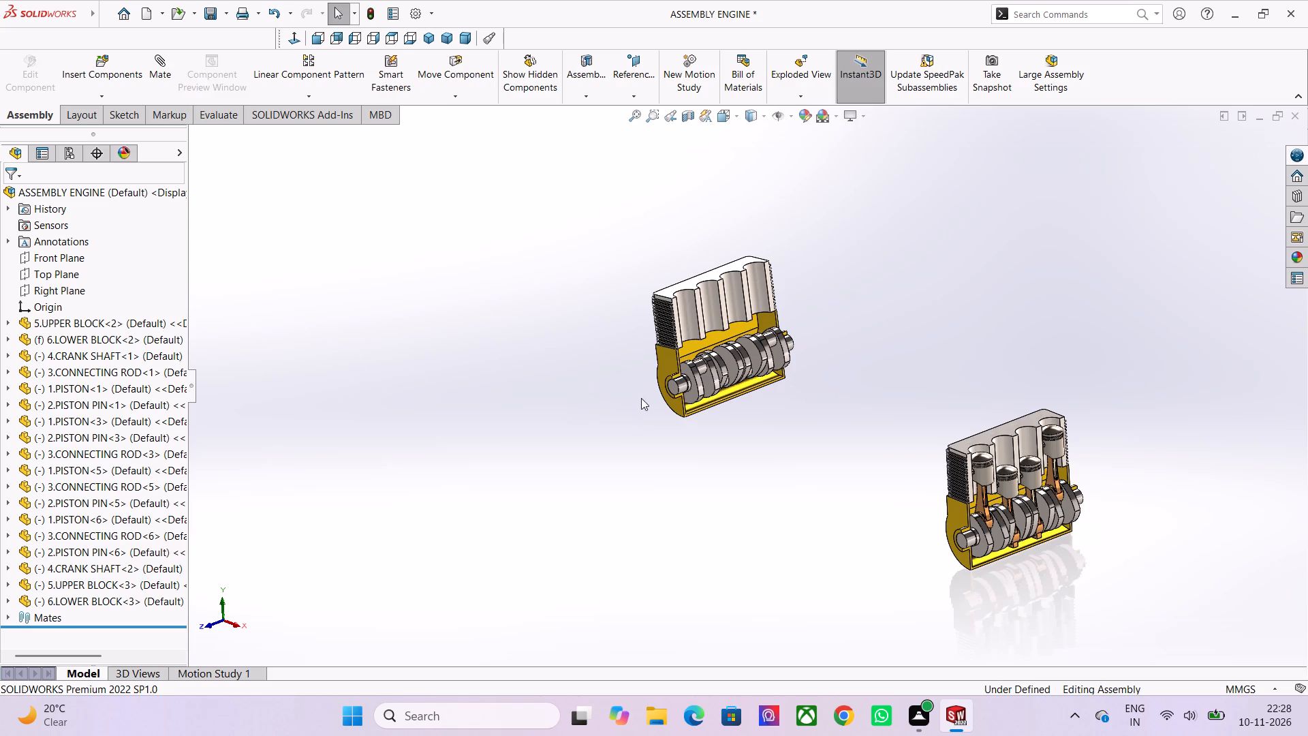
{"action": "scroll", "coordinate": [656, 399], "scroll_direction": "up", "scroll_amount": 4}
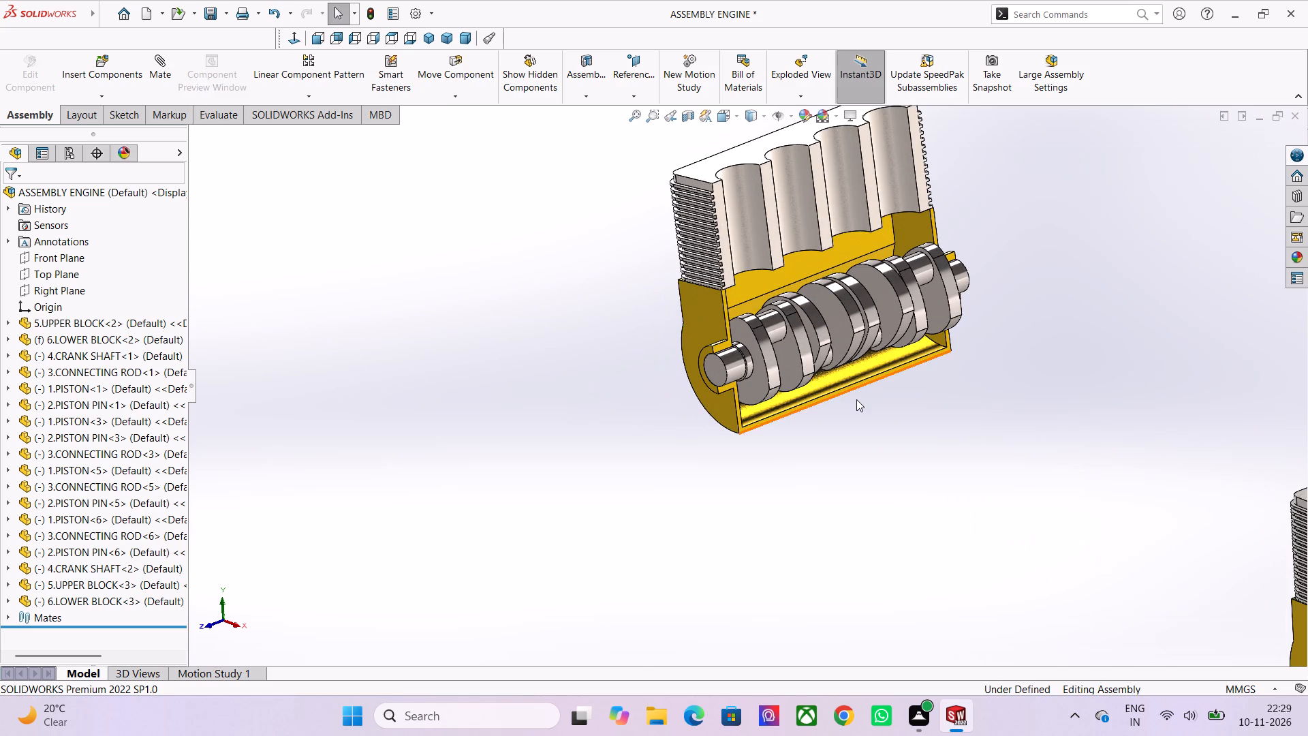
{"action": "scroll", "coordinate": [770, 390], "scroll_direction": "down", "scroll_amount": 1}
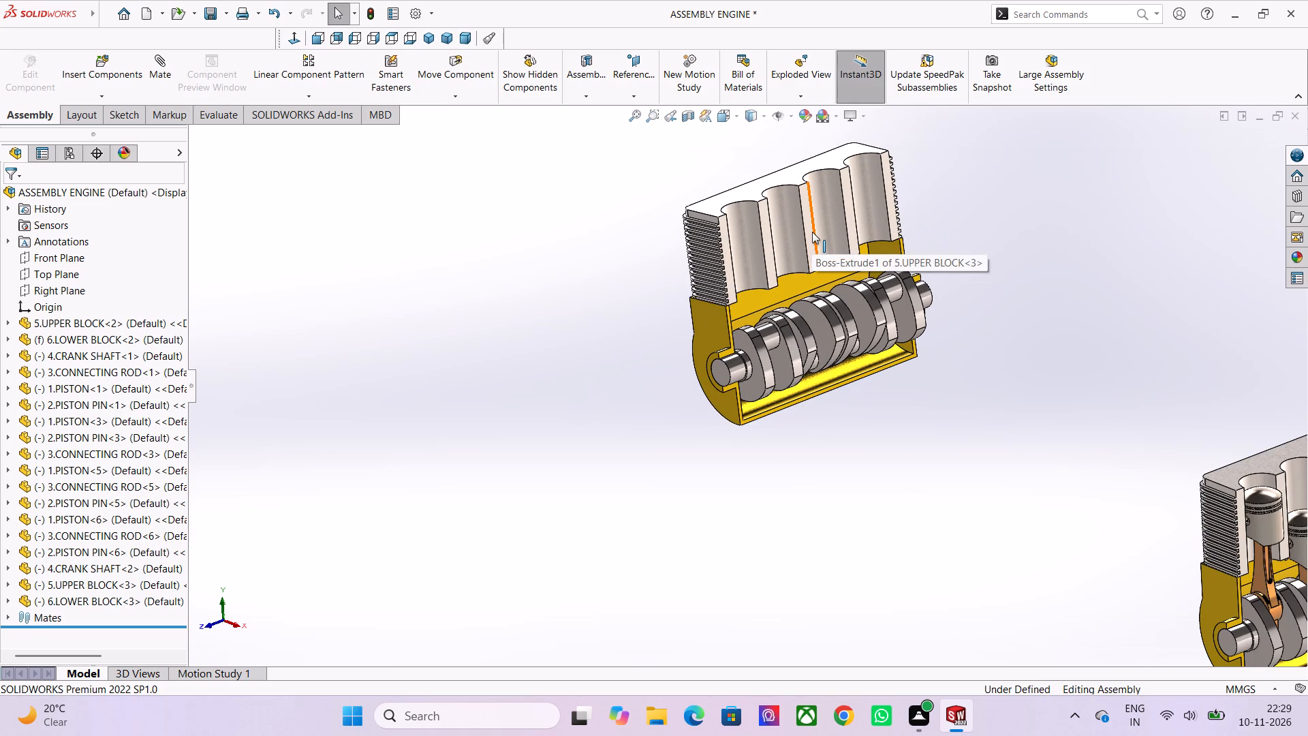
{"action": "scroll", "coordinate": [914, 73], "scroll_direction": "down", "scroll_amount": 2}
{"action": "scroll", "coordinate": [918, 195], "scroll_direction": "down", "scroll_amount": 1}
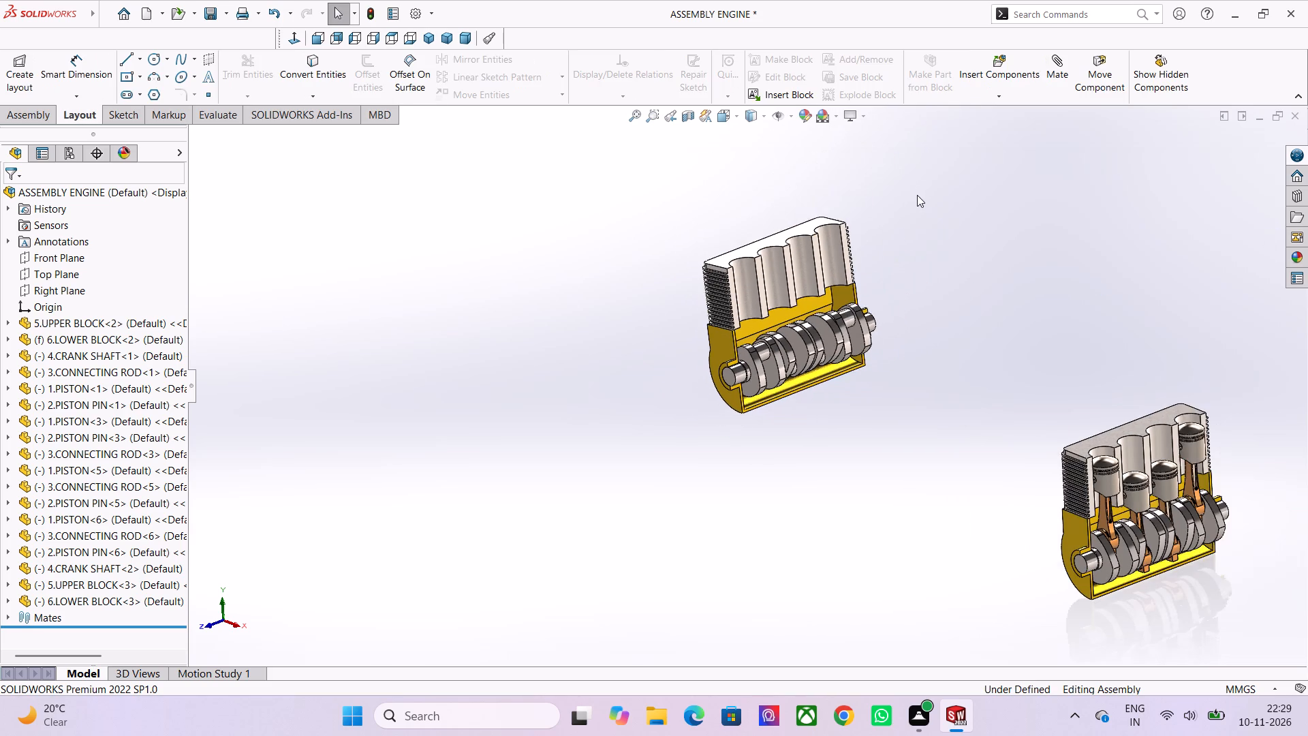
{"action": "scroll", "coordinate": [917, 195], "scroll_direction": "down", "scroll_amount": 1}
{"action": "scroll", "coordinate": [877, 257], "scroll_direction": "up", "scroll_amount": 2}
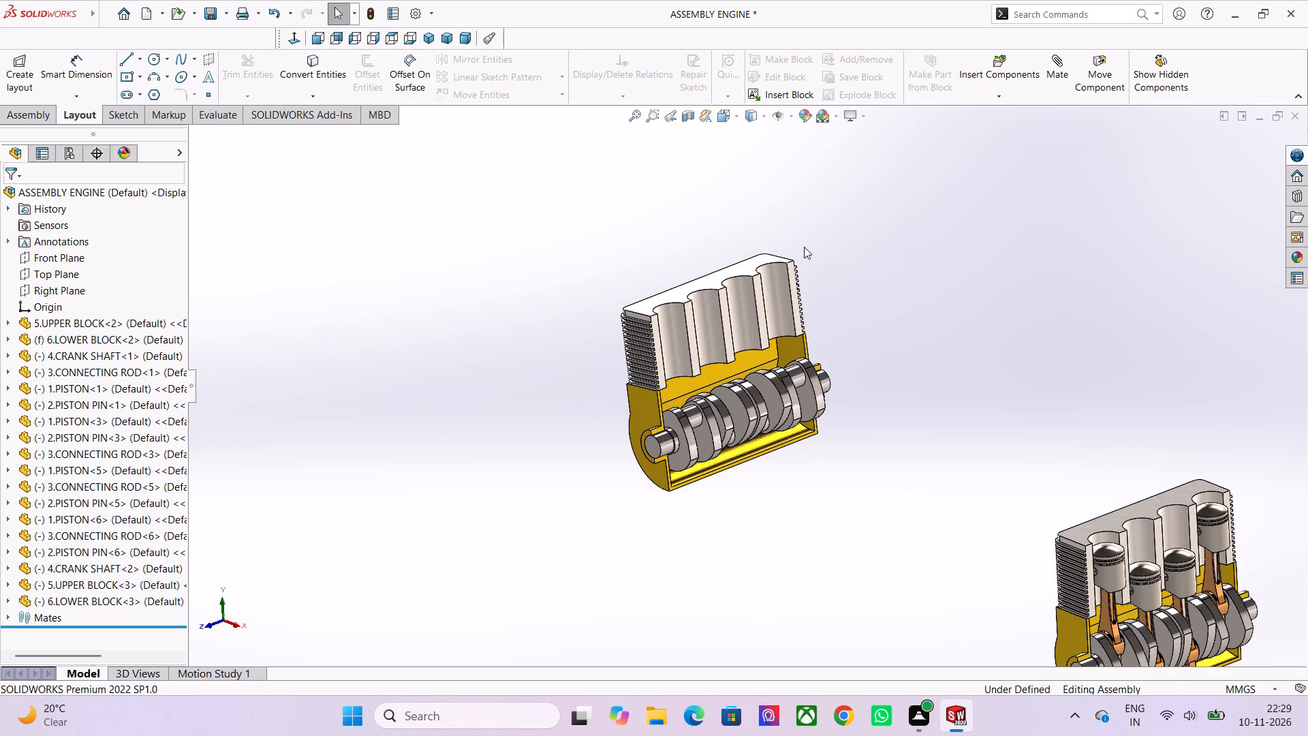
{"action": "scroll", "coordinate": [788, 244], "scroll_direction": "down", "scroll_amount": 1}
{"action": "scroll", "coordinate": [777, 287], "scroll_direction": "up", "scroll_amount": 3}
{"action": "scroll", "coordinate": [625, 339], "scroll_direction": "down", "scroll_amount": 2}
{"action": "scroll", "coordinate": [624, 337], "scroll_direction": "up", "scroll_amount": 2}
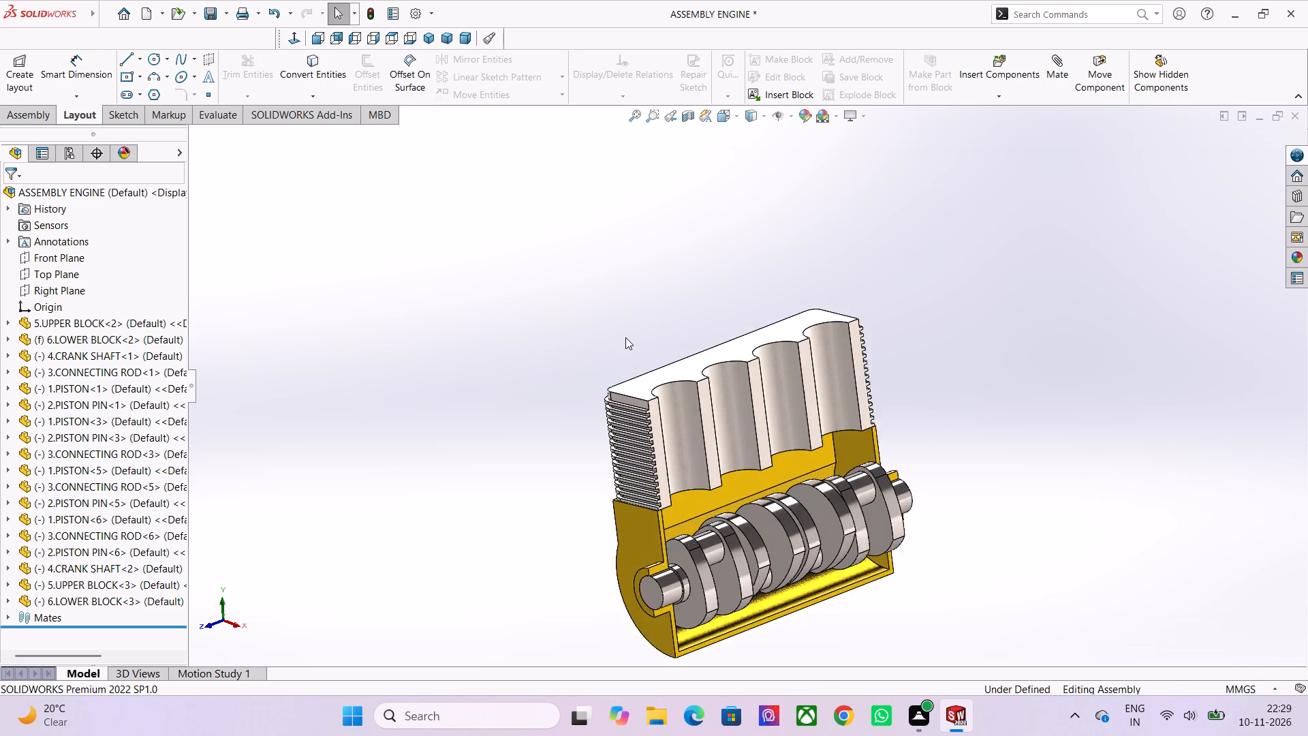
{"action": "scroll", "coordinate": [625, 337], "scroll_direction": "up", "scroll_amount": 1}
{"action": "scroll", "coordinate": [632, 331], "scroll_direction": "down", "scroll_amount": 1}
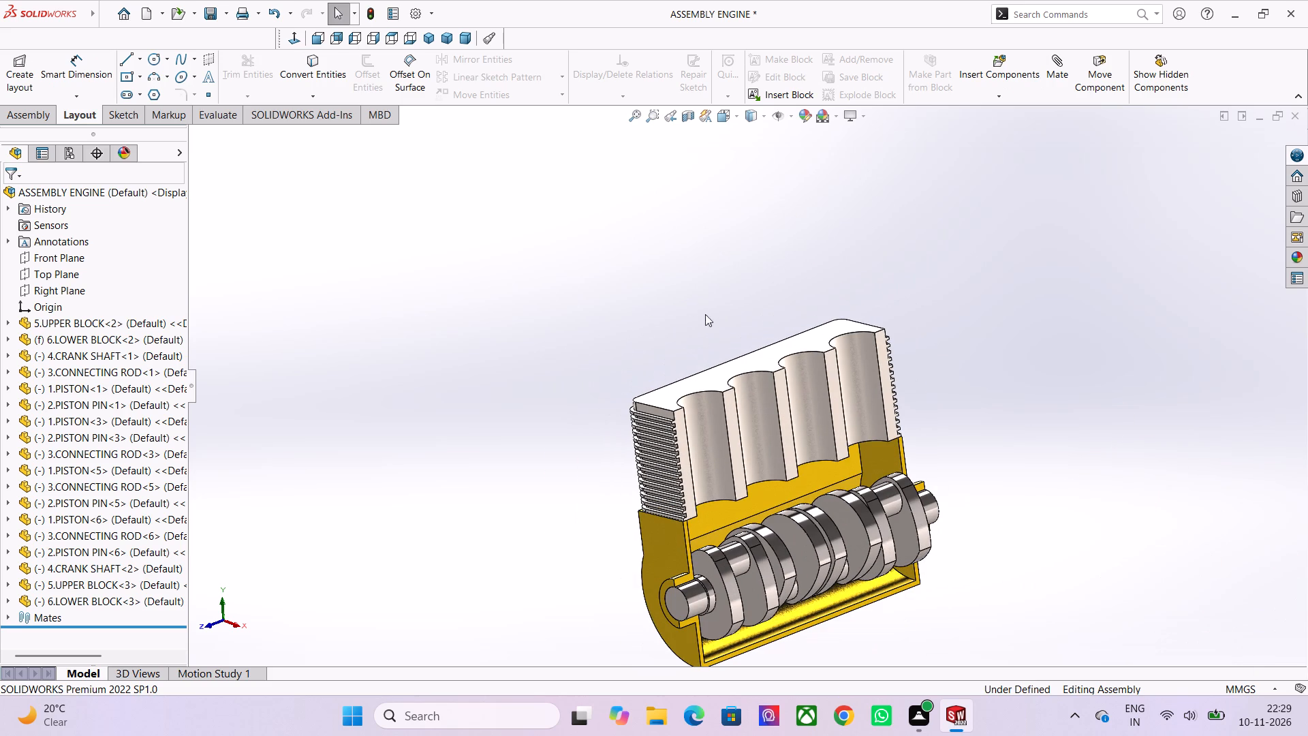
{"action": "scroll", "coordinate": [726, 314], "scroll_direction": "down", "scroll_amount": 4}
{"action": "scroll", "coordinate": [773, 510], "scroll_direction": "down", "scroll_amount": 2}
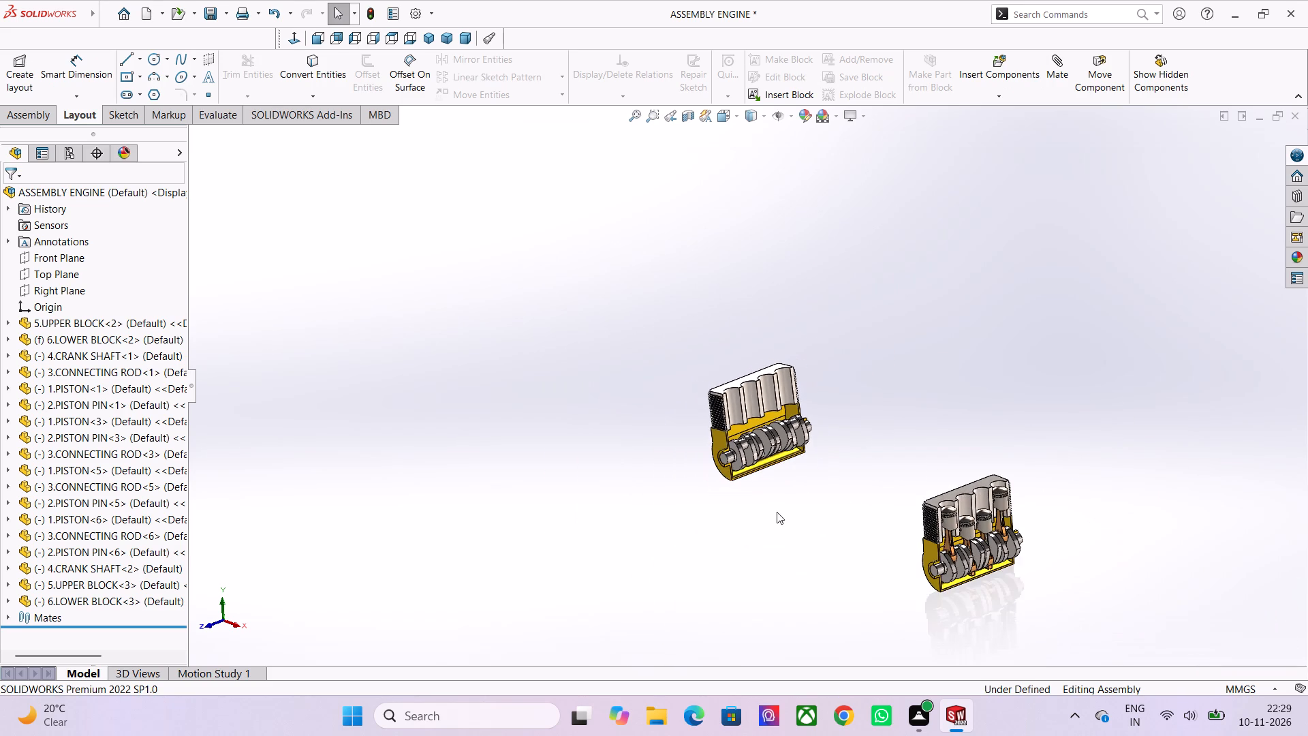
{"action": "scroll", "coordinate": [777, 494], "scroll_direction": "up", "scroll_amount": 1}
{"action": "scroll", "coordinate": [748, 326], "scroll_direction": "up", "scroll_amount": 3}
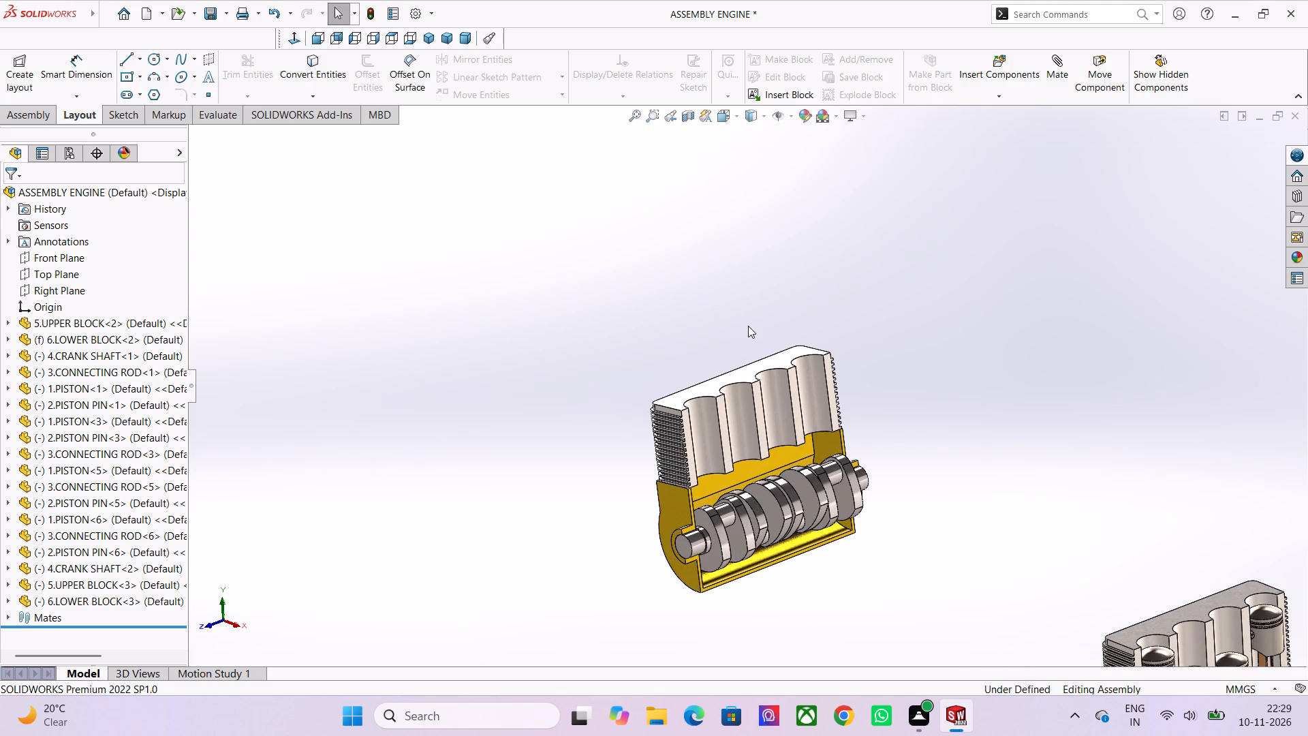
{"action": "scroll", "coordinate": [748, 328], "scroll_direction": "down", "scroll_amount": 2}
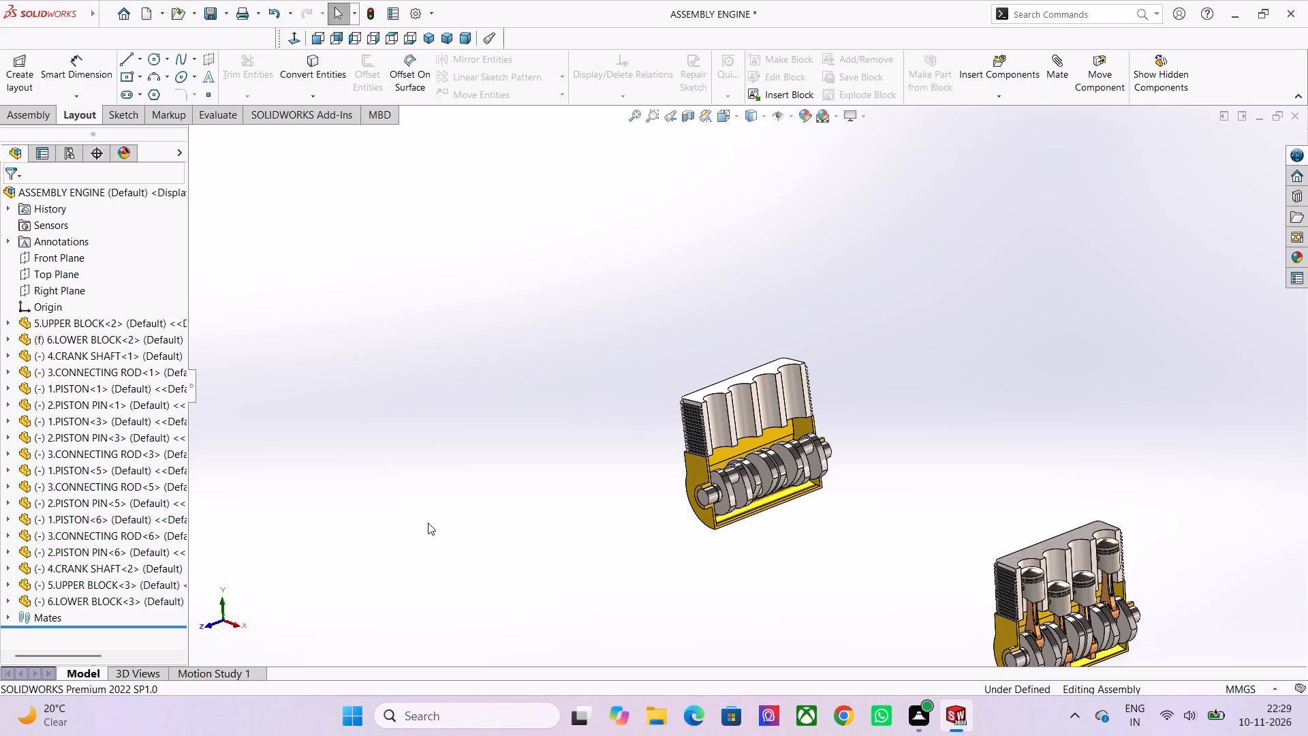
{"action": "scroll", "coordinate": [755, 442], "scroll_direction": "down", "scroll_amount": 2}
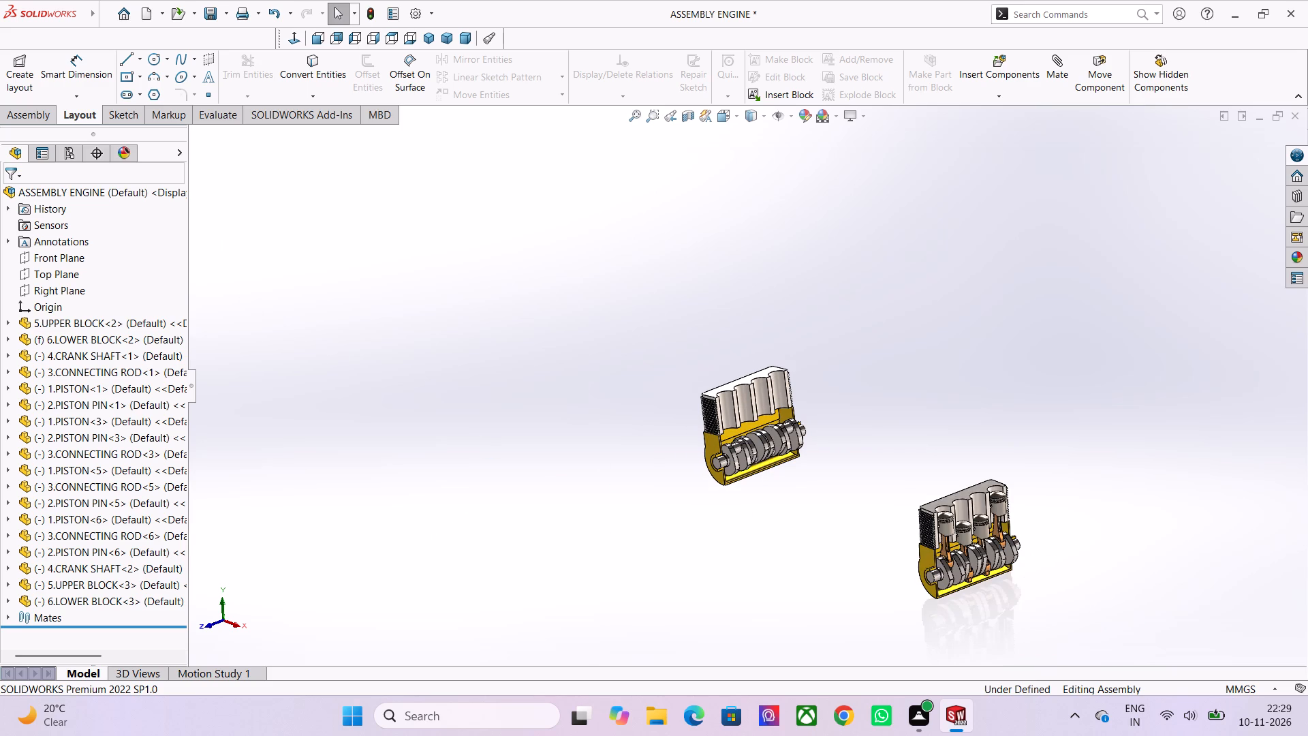
Insert the 1.PISTON part from the ENGINE folder and place it in open space beside the second engine.
{"action": "left_click", "coordinate": [42, 117]}
{"action": "left_click", "coordinate": [99, 84]}
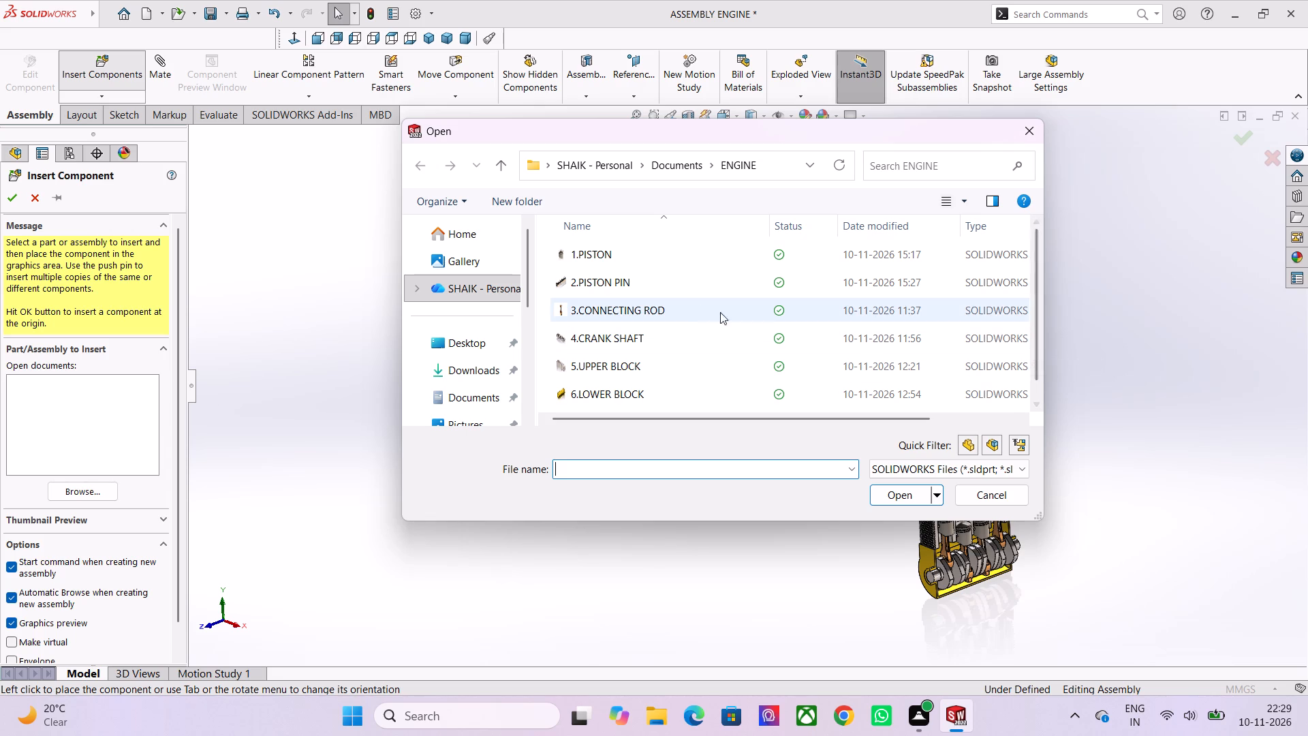
{"action": "left_click", "coordinate": [621, 264]}
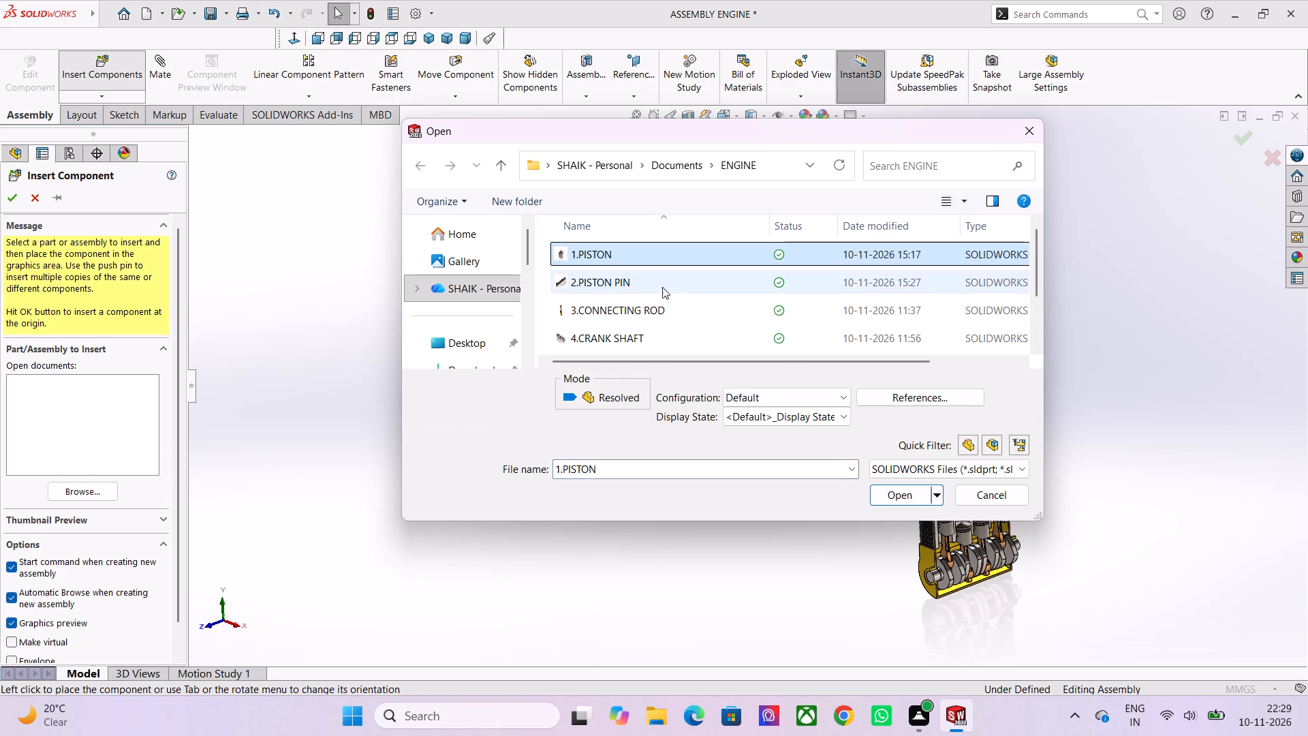
{"action": "left_click", "coordinate": [894, 498]}
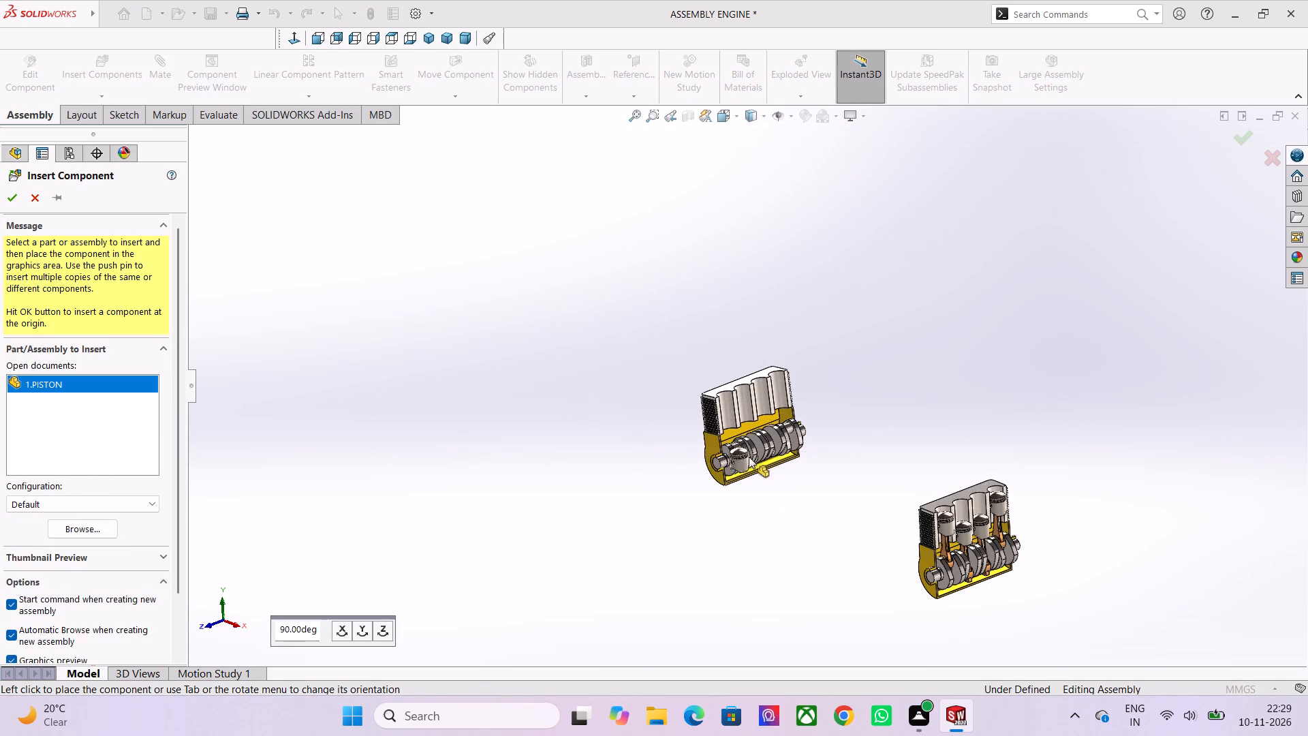
{"action": "scroll", "coordinate": [781, 439], "scroll_direction": "up", "scroll_amount": 4}
{"action": "scroll", "coordinate": [420, 395], "scroll_direction": "up", "scroll_amount": 2}
{"action": "scroll", "coordinate": [536, 386], "scroll_direction": "up", "scroll_amount": 2}
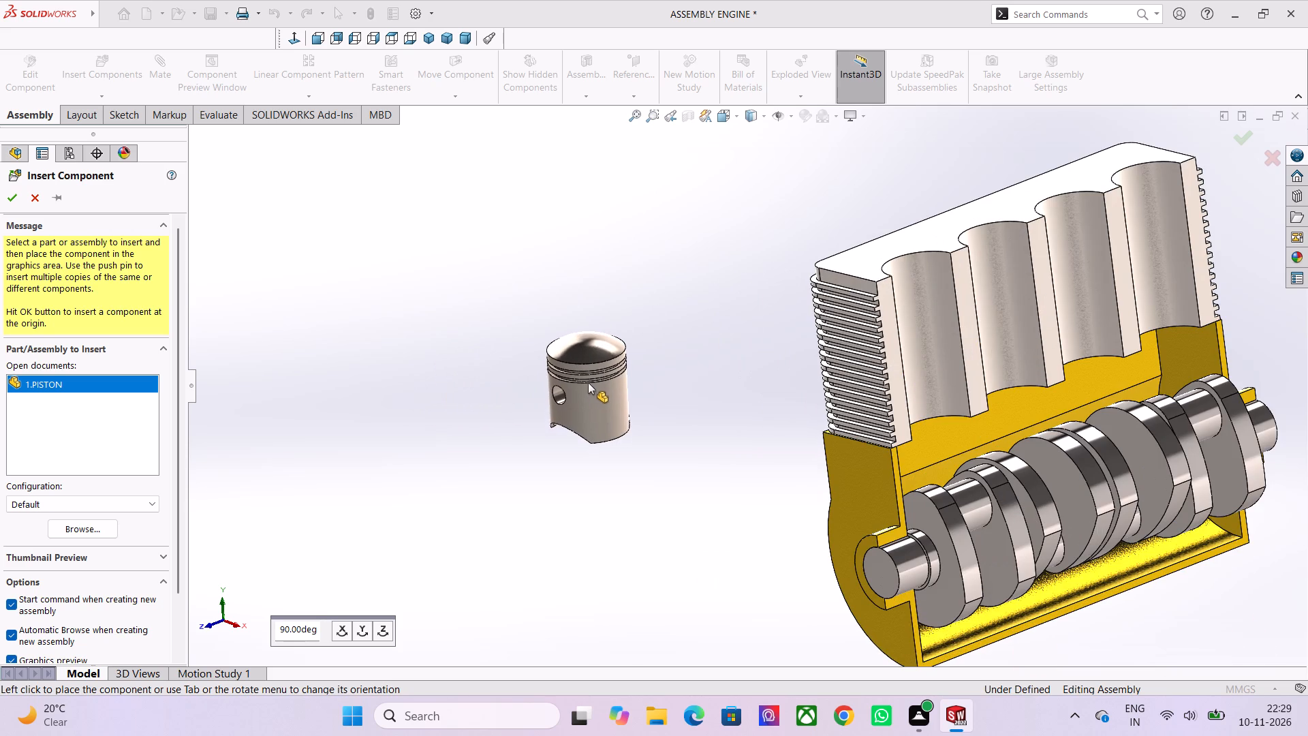
{"action": "scroll", "coordinate": [599, 429], "scroll_direction": "down", "scroll_amount": 1}
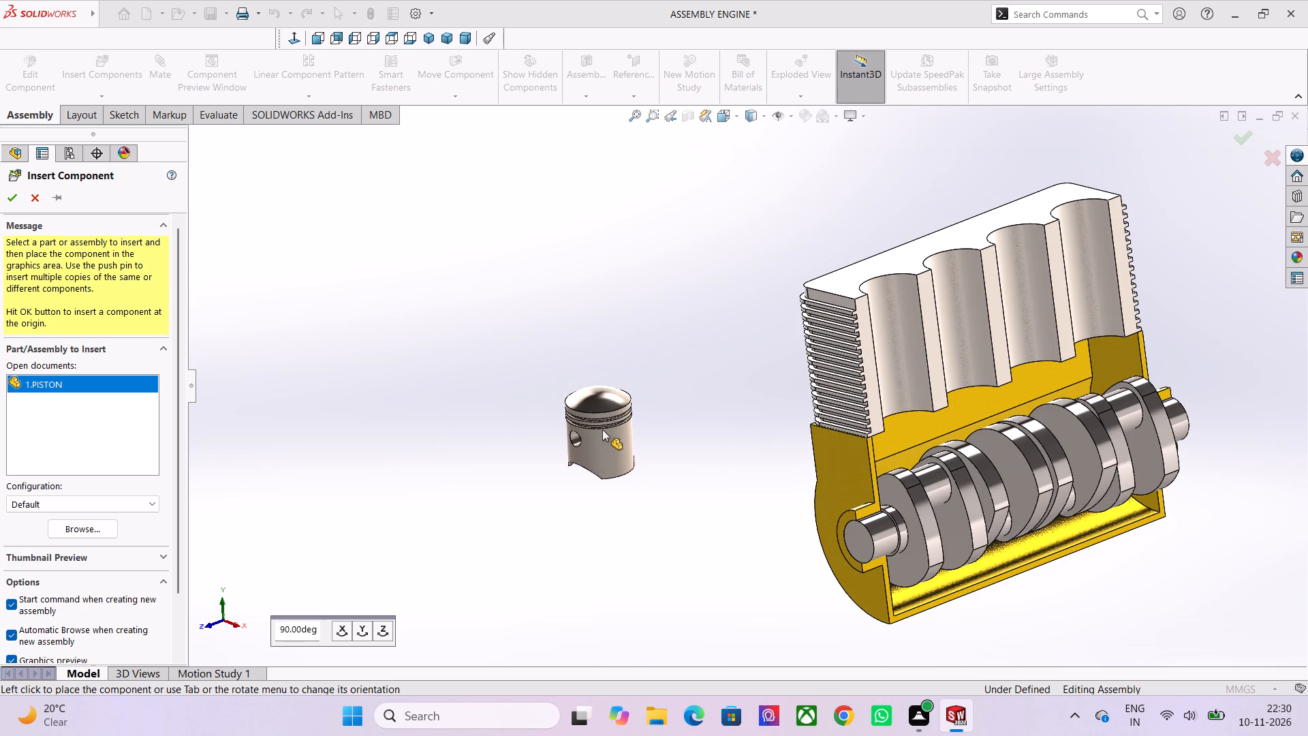
{"action": "scroll", "coordinate": [634, 356], "scroll_direction": "up", "scroll_amount": 1}
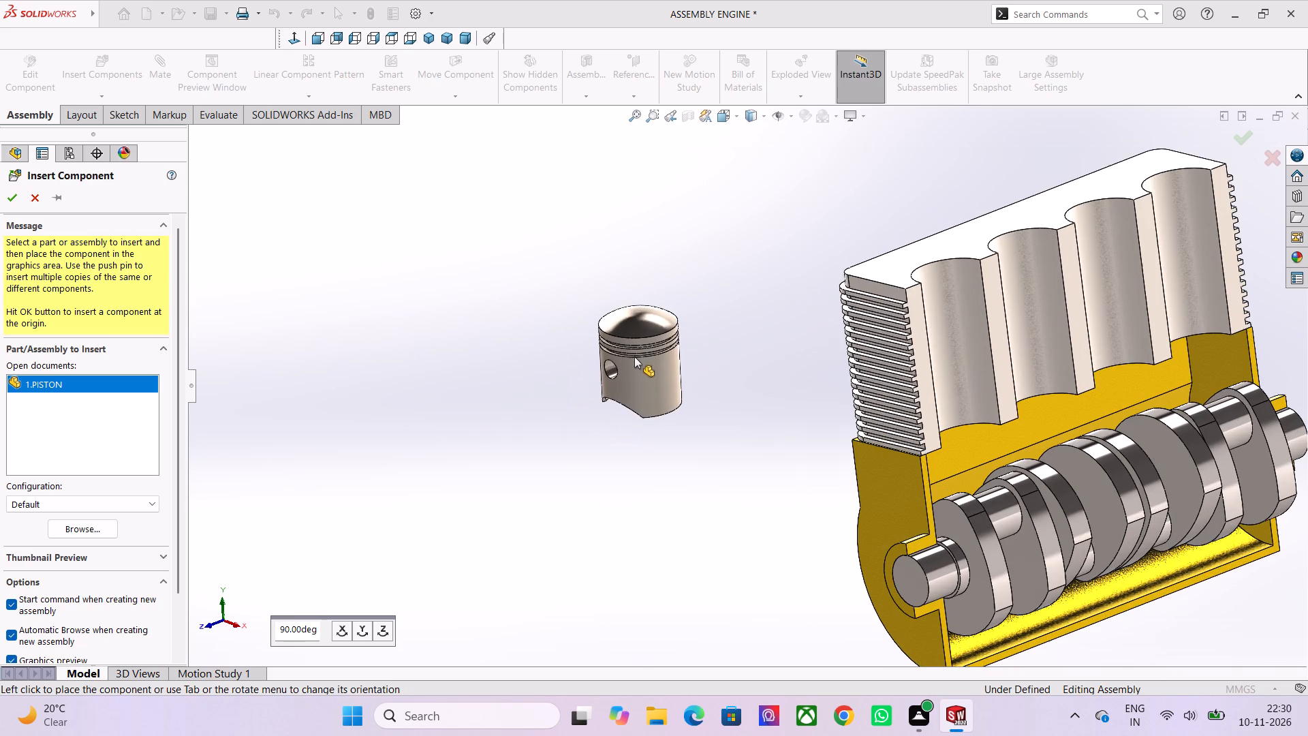
{"action": "scroll", "coordinate": [634, 356], "scroll_direction": "up", "scroll_amount": 1}
{"action": "scroll", "coordinate": [633, 438], "scroll_direction": "down", "scroll_amount": 1}
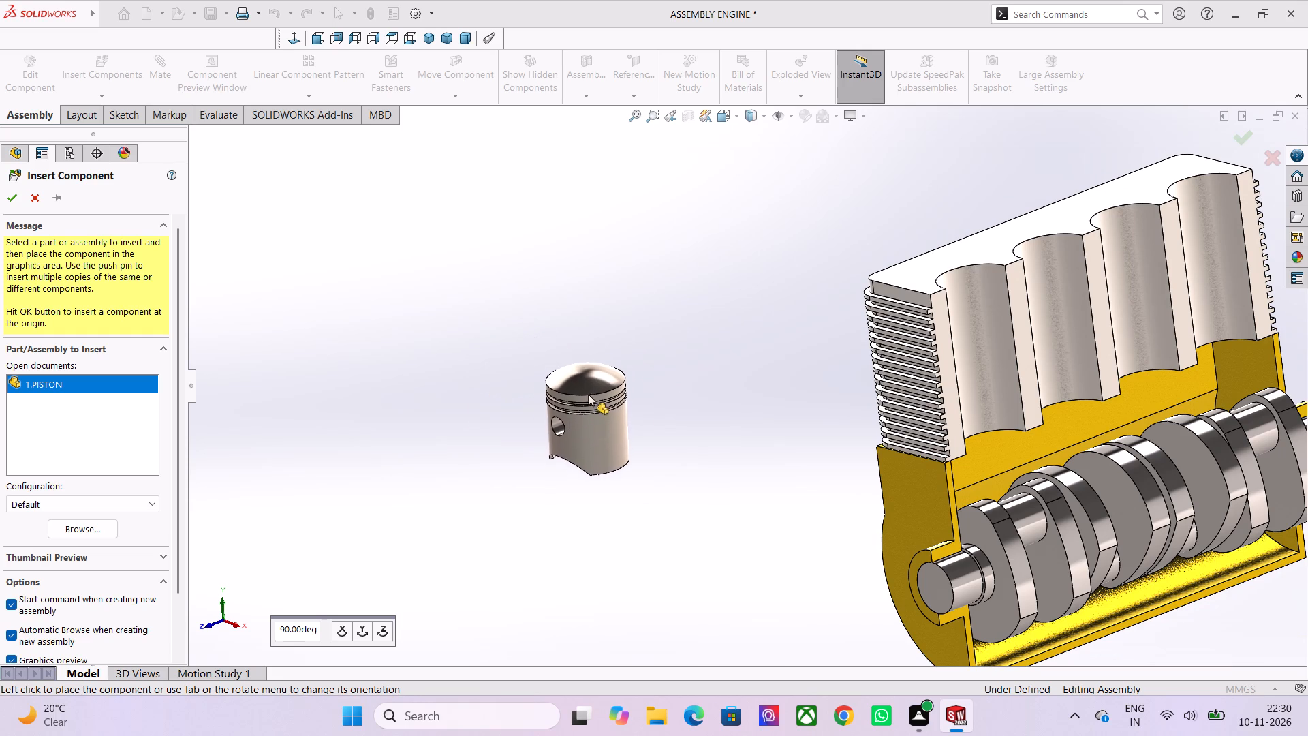
{"action": "left_click", "coordinate": [605, 331]}
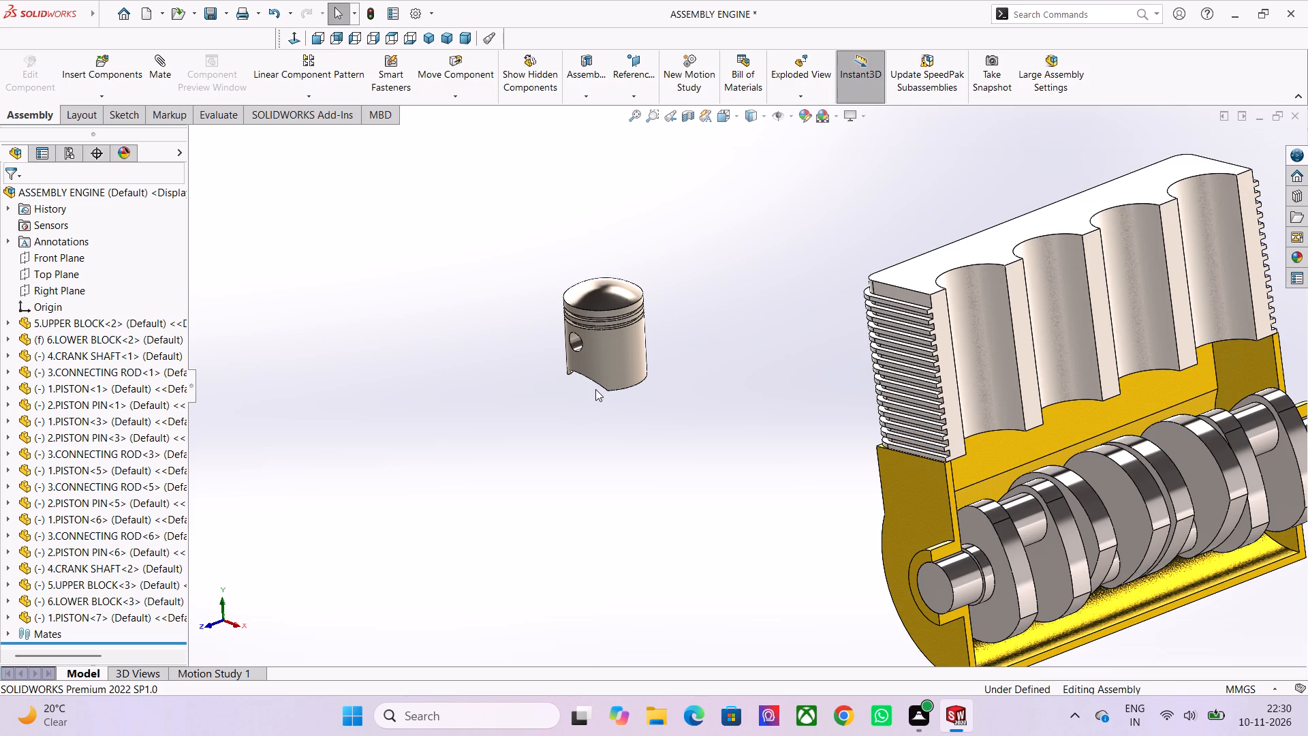
Insert the 2.PISTON PIN part from the ENGINE folder and place it beside the new piston.
{"action": "left_click", "coordinate": [88, 65]}
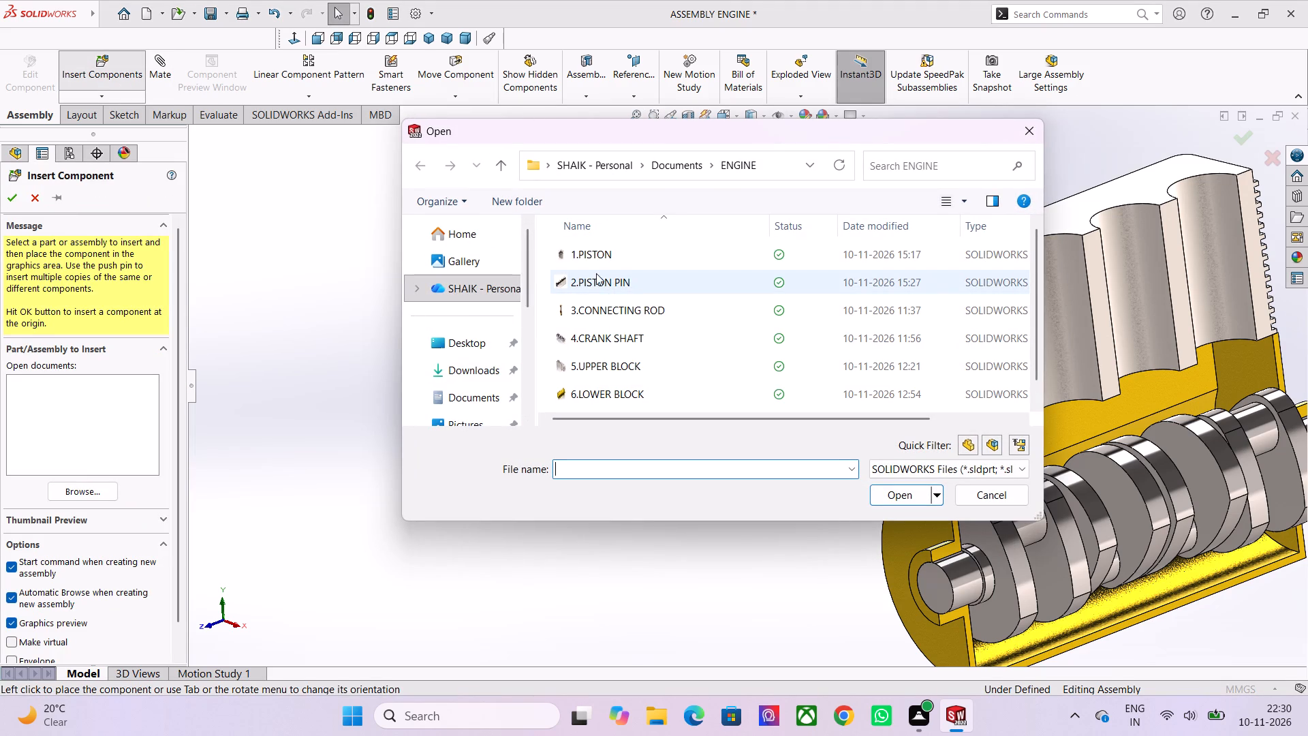
{"action": "double_click", "coordinate": [603, 279]}
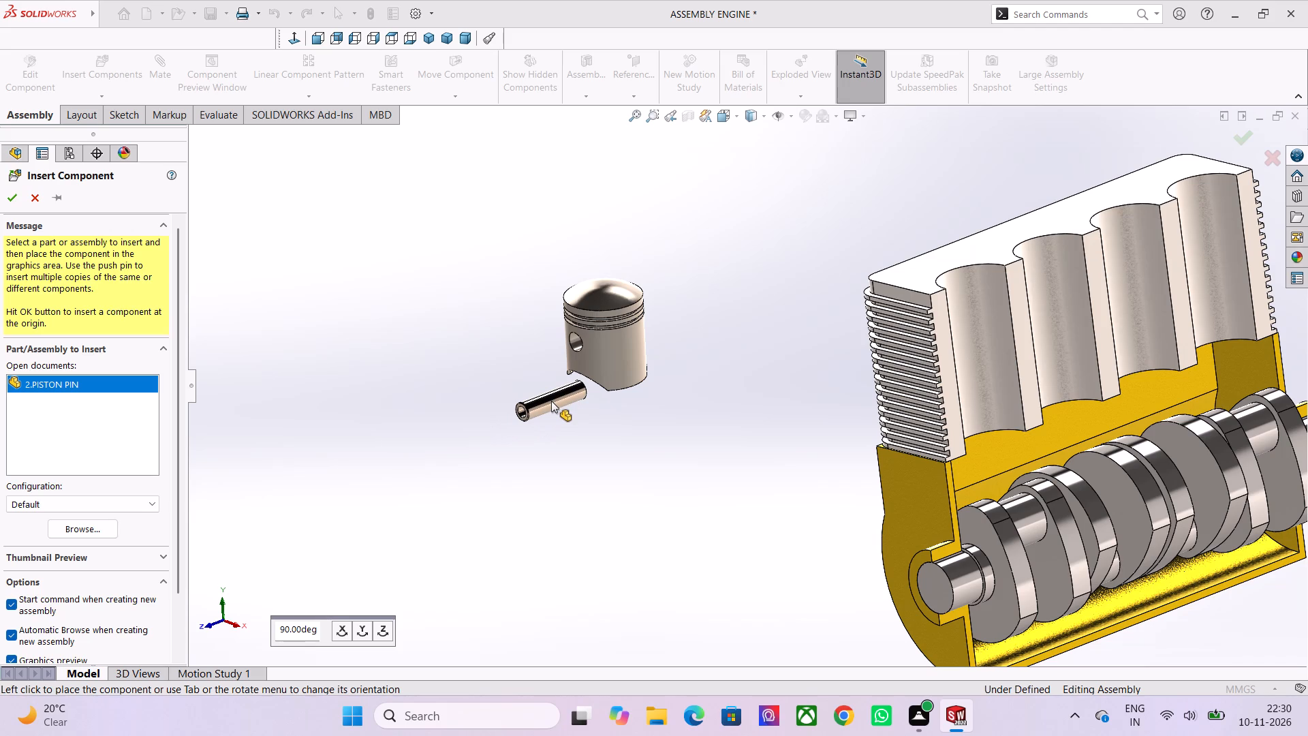
{"action": "scroll", "coordinate": [579, 375], "scroll_direction": "up", "scroll_amount": 1}
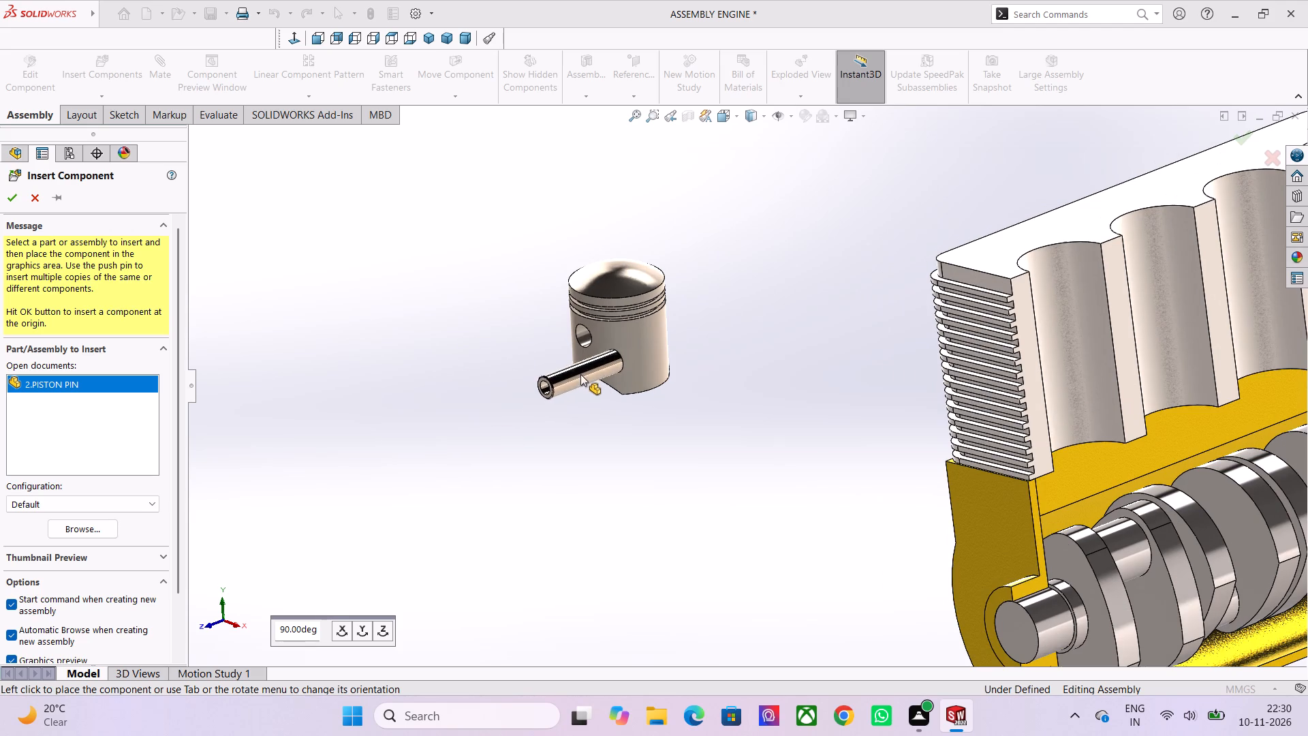
{"action": "left_click", "coordinate": [480, 380]}
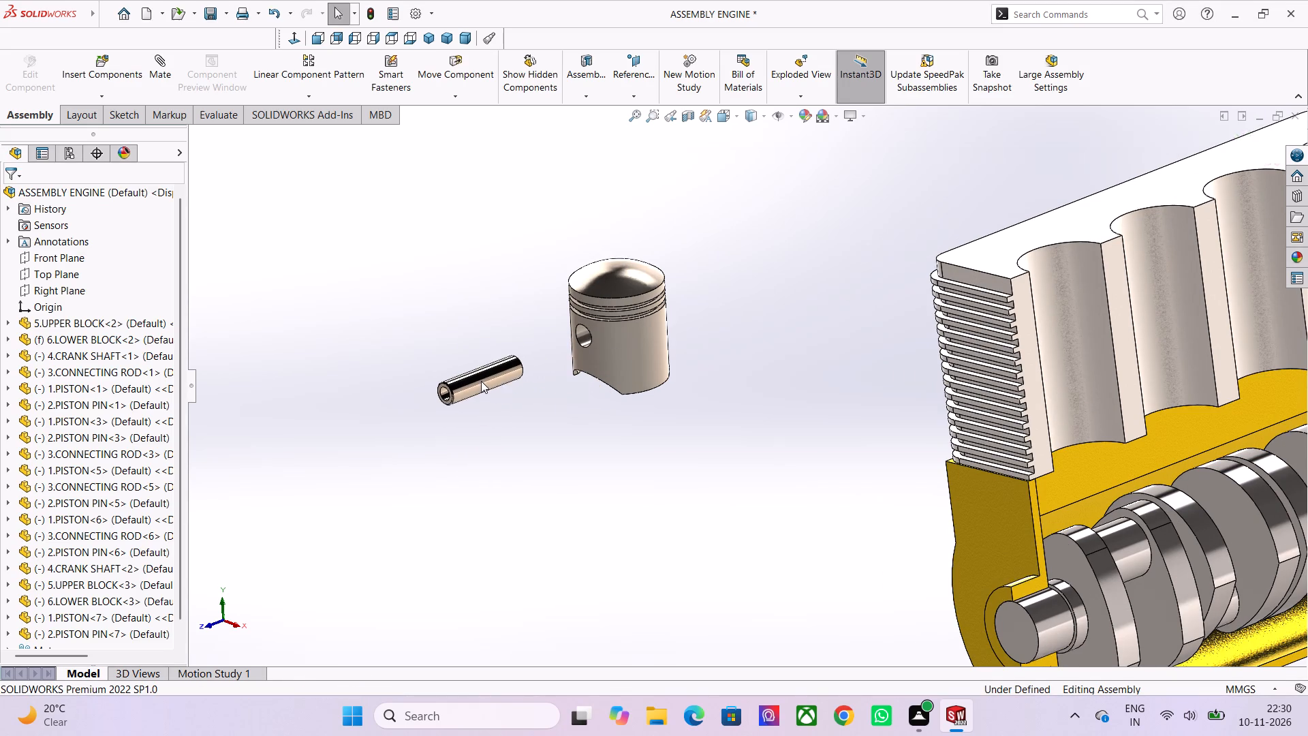
Add a concentric mate between the new piston pin's outer cylindrical face and the piston's pin hole.
{"action": "scroll", "coordinate": [481, 381], "scroll_direction": "down", "scroll_amount": 1}
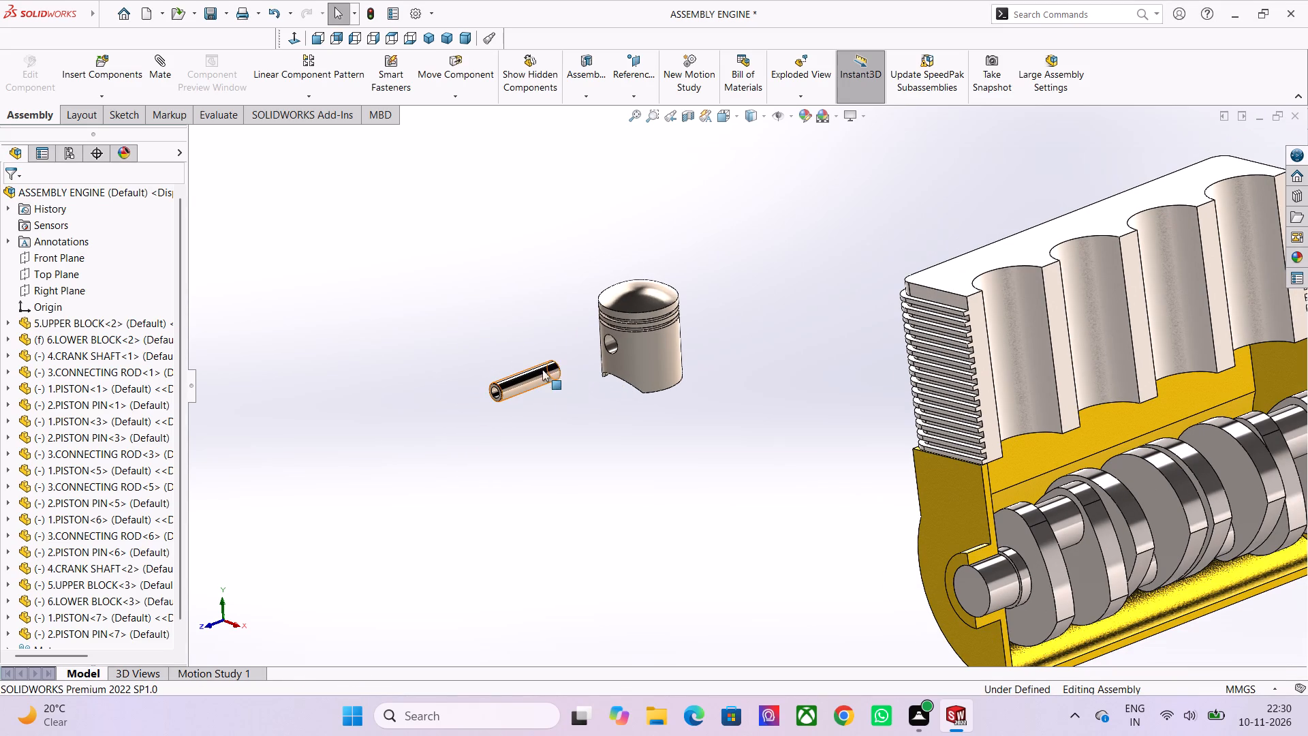
{"action": "scroll", "coordinate": [585, 355], "scroll_direction": "up", "scroll_amount": 2}
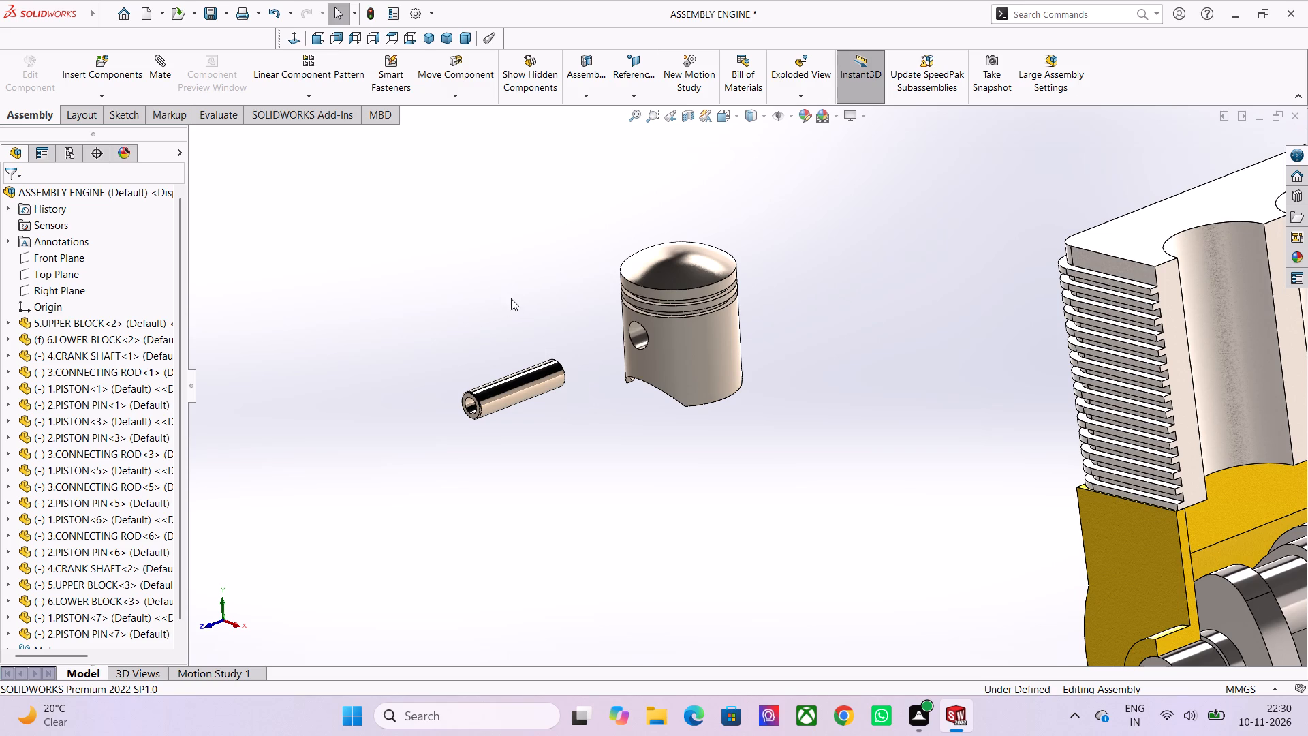
{"action": "left_click", "coordinate": [162, 70]}
{"action": "left_click", "coordinate": [509, 394]}
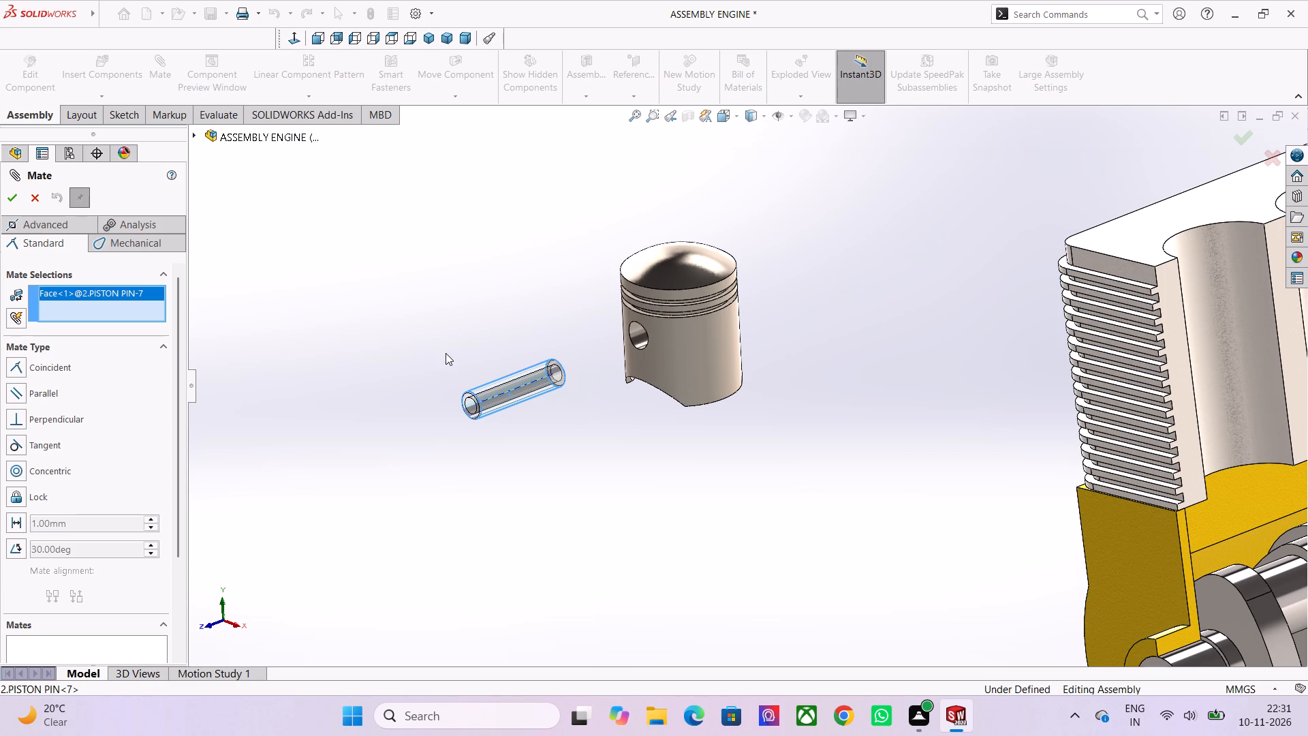
{"action": "scroll", "coordinate": [664, 335], "scroll_direction": "up", "scroll_amount": 3}
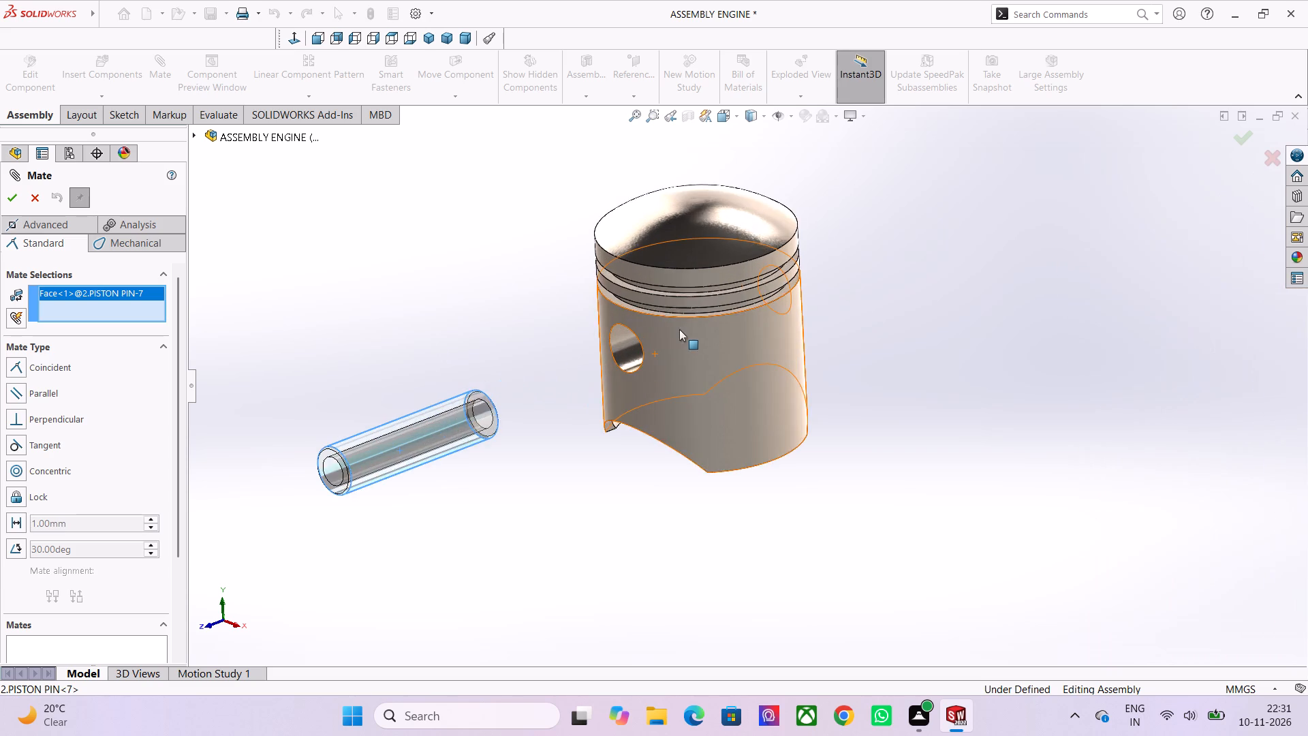
{"action": "scroll", "coordinate": [664, 336], "scroll_direction": "up", "scroll_amount": 2}
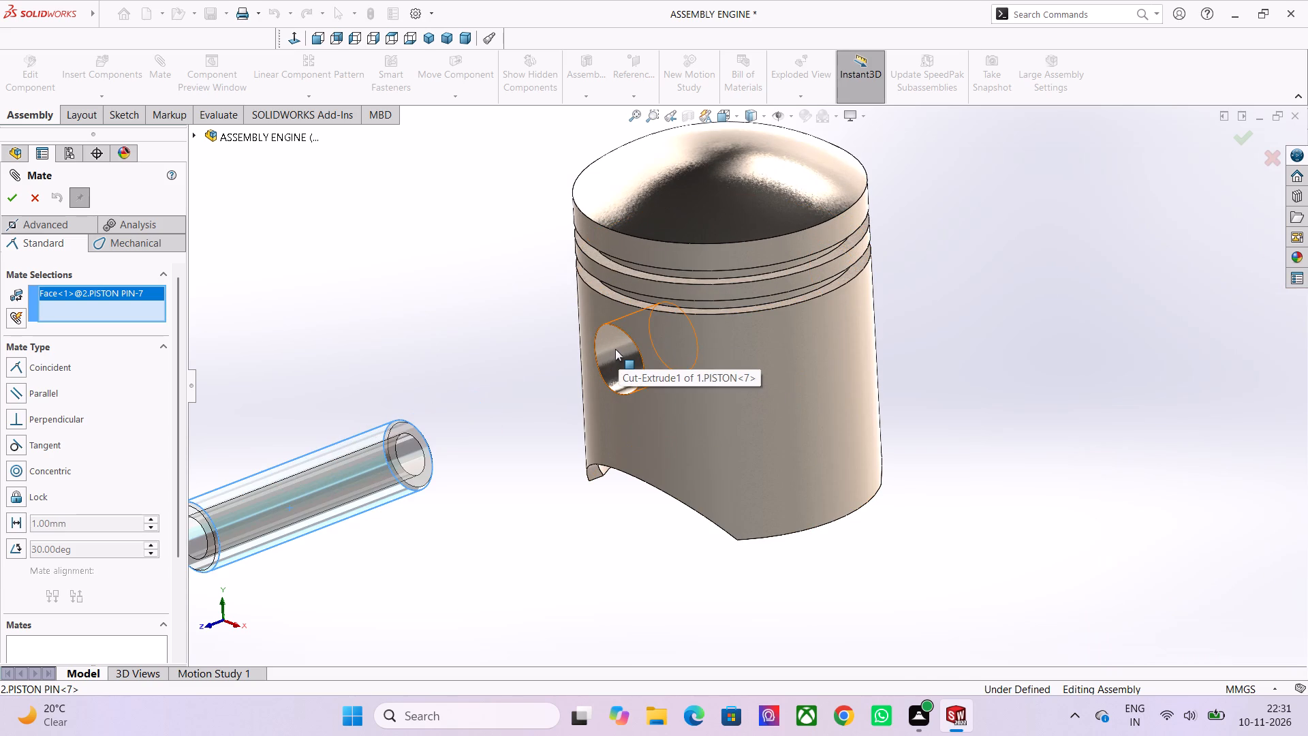
{"action": "left_click", "coordinate": [615, 349]}
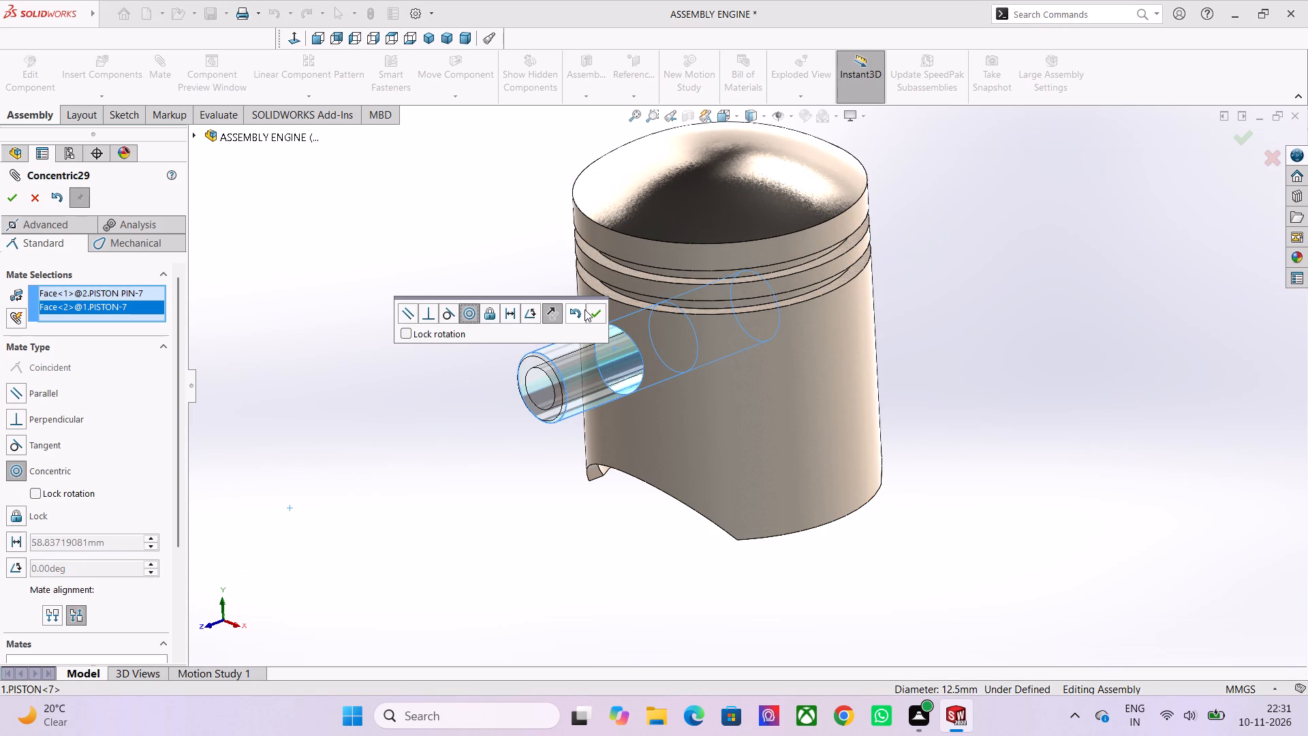
{"action": "left_click", "coordinate": [589, 311]}
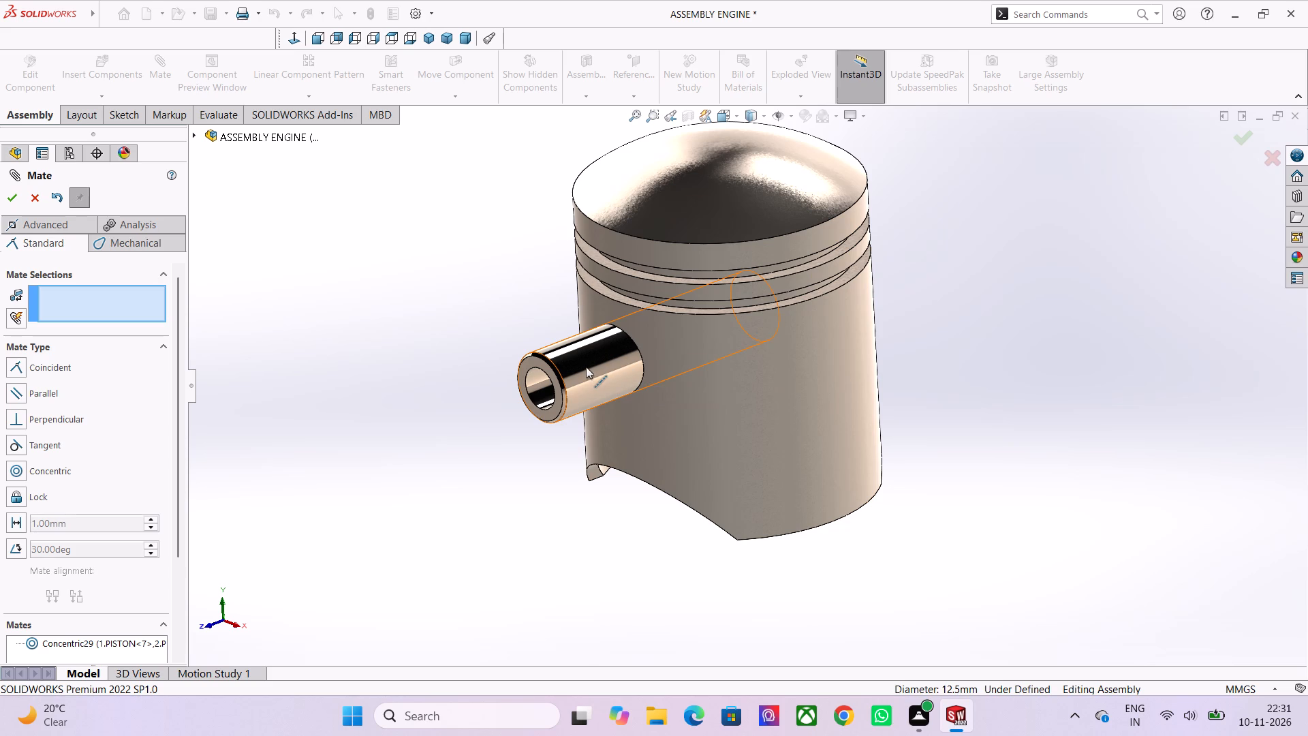
Slide the piston pin back and forth through the piston's hole to check how it moves along the shared axis.
{"action": "left_click_drag", "start_coordinate": [586, 367], "coordinate": [656, 349]}
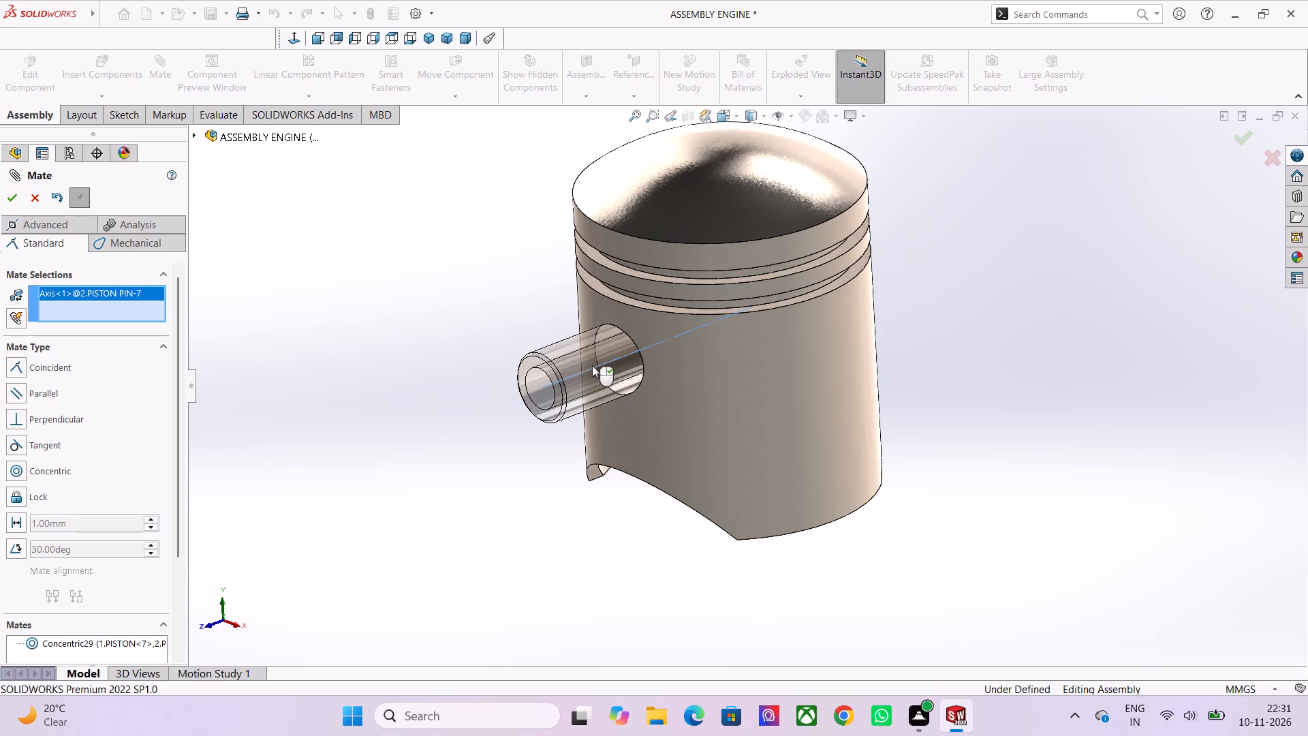
{"action": "left_click_drag", "start_coordinate": [592, 365], "coordinate": [472, 420]}
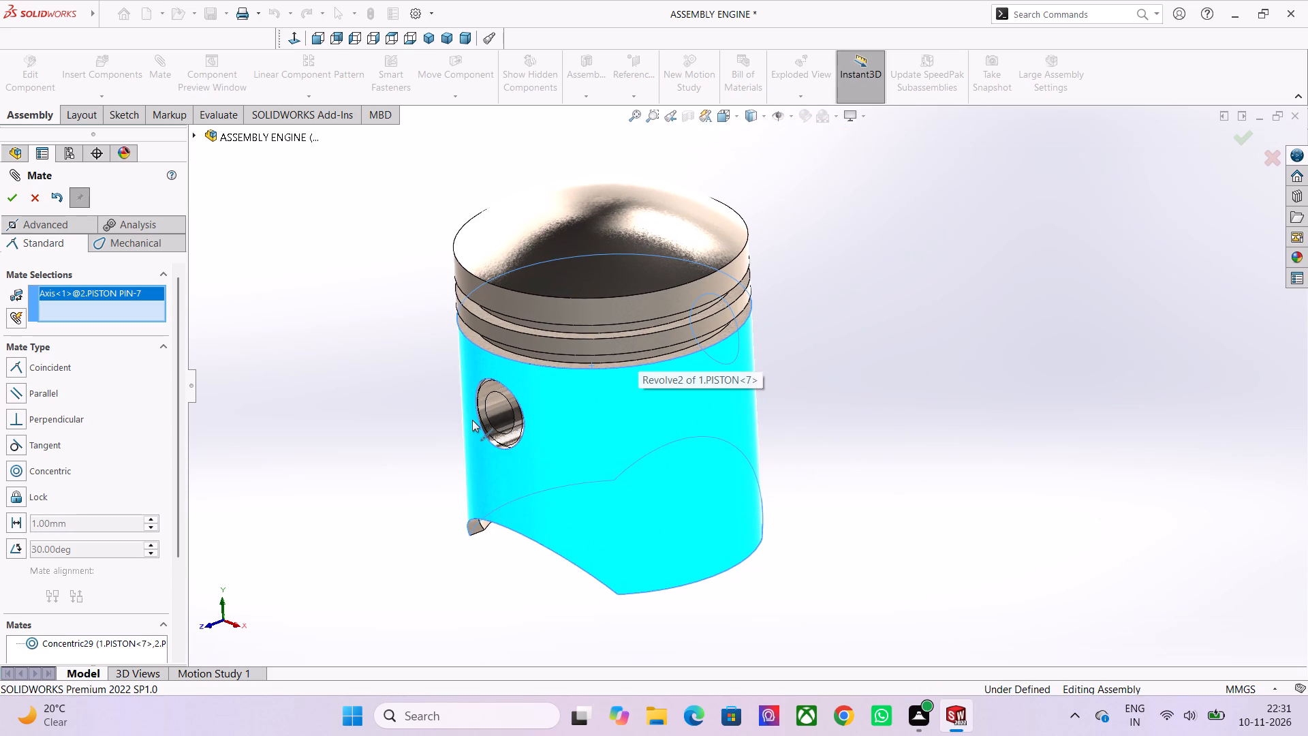
{"action": "left_click_drag", "start_coordinate": [472, 420], "coordinate": [485, 417]}
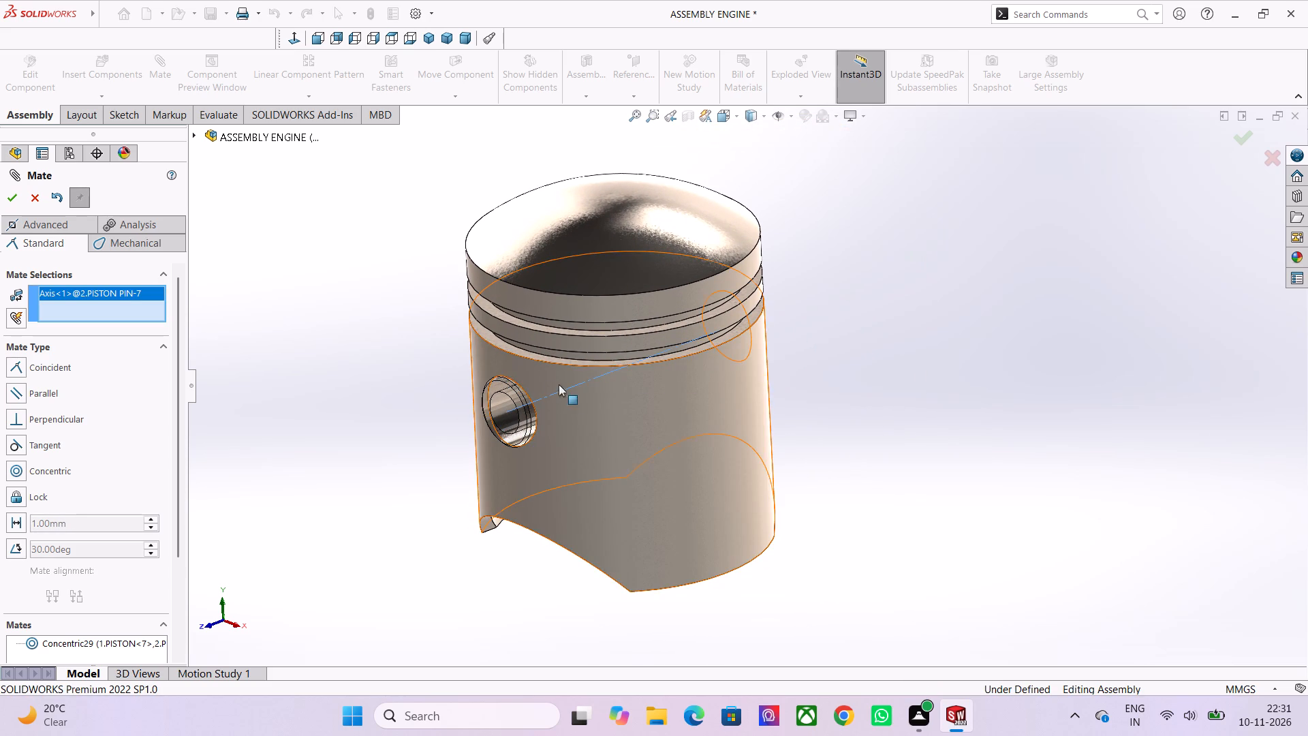
{"action": "scroll", "coordinate": [612, 478], "scroll_direction": "down", "scroll_amount": 1}
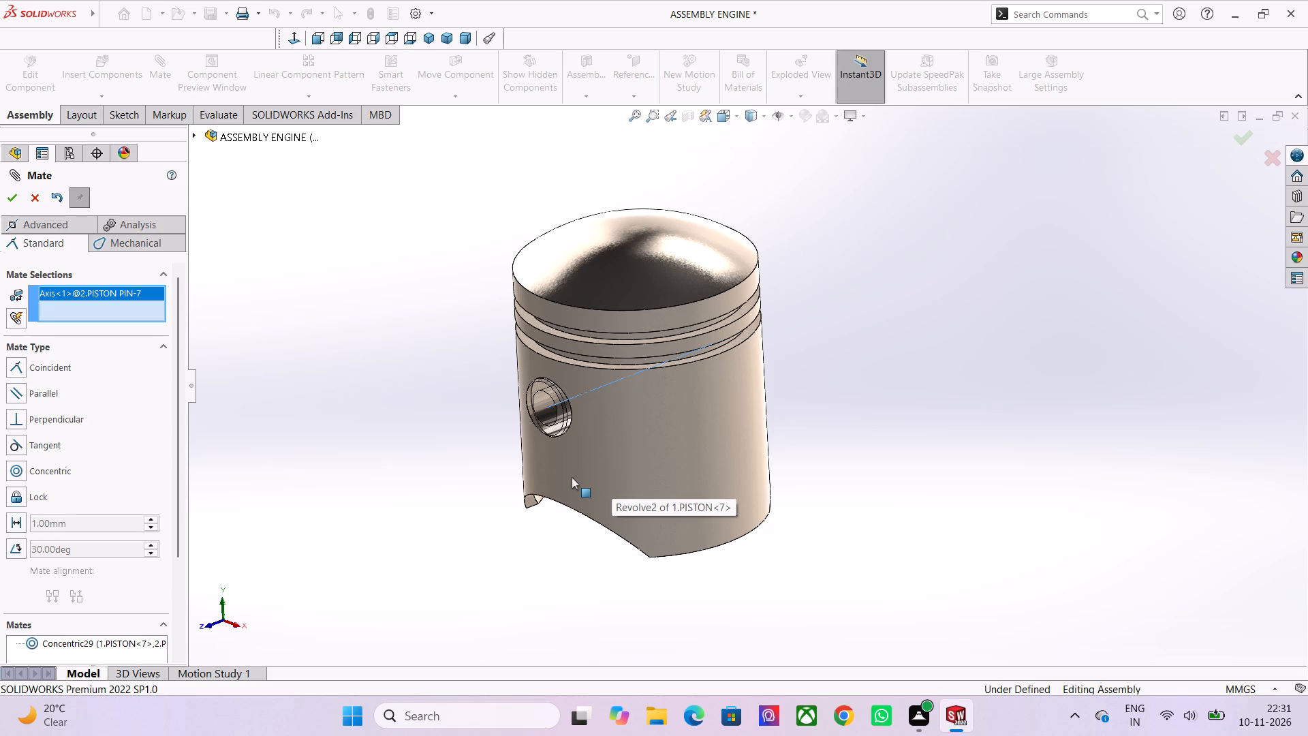
{"action": "scroll", "coordinate": [570, 428], "scroll_direction": "down", "scroll_amount": 2}
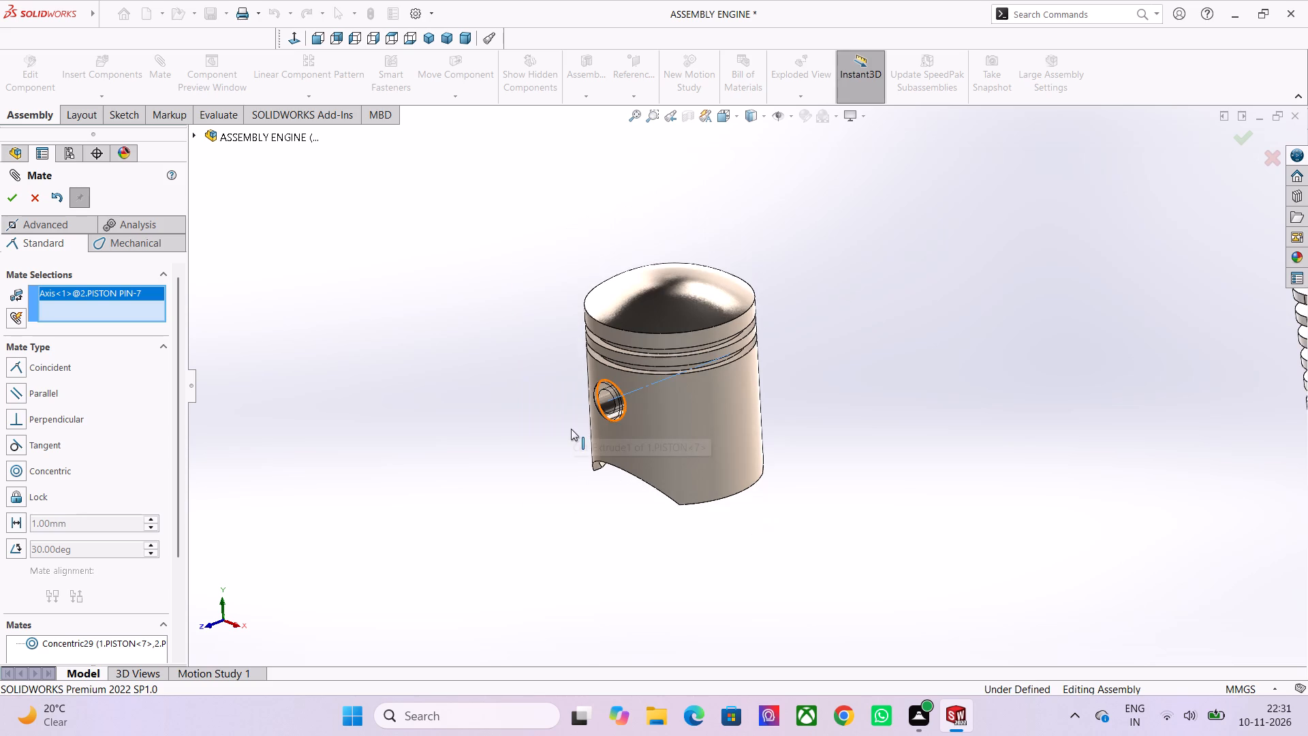
{"action": "scroll", "coordinate": [599, 414], "scroll_direction": "up", "scroll_amount": 1}
{"action": "left_click_drag", "start_coordinate": [619, 399], "coordinate": [510, 418]}
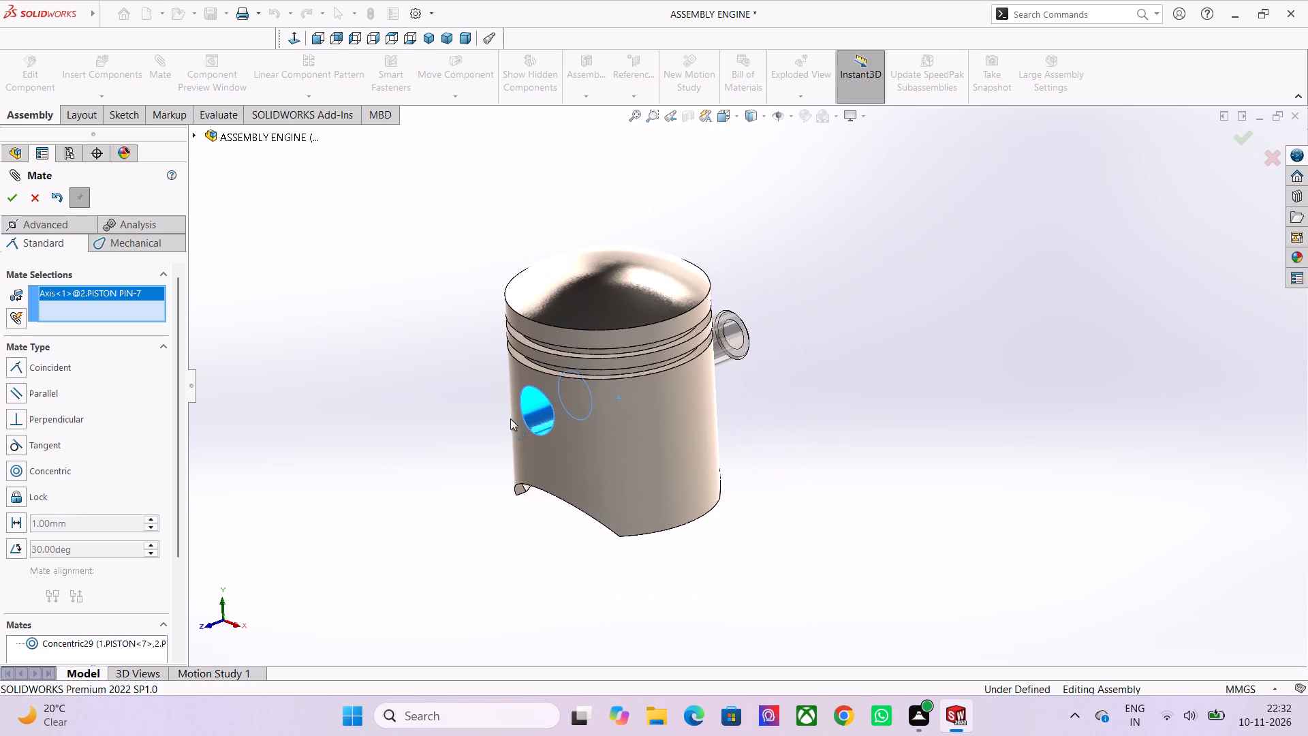
{"action": "left_click_drag", "start_coordinate": [510, 418], "coordinate": [666, 346]}
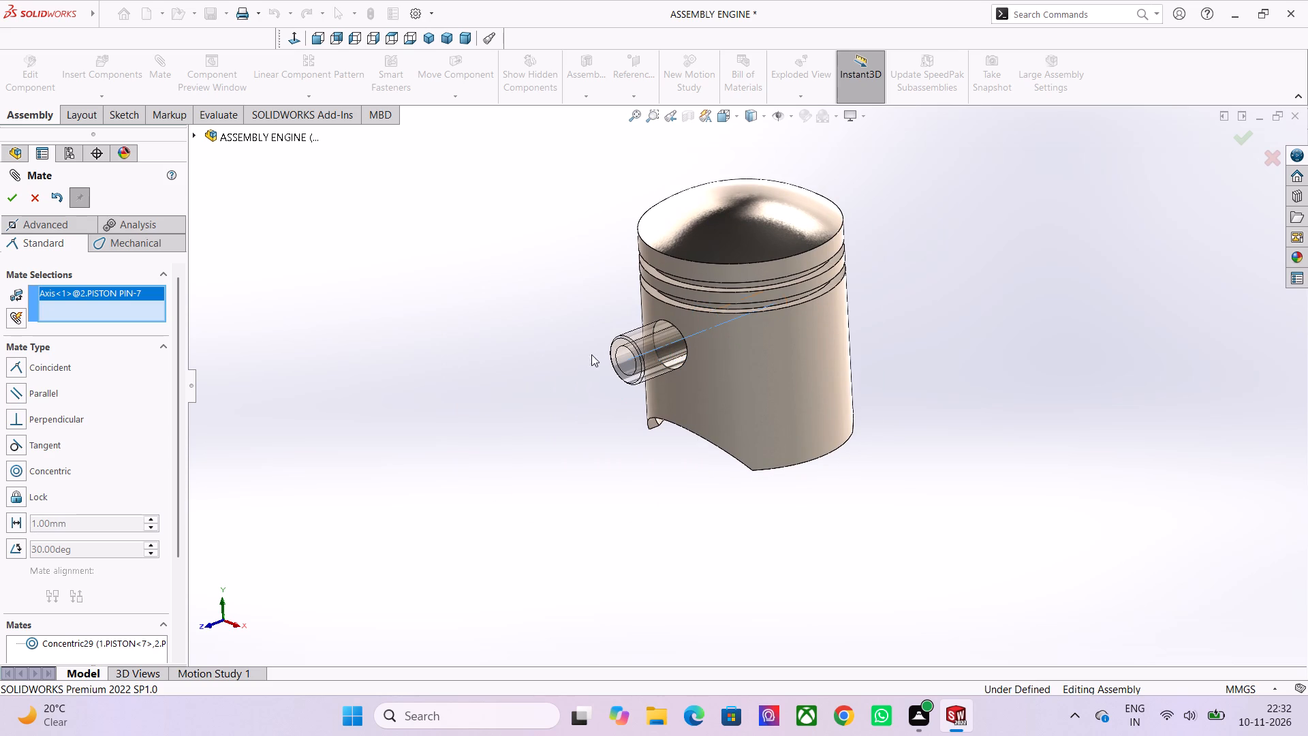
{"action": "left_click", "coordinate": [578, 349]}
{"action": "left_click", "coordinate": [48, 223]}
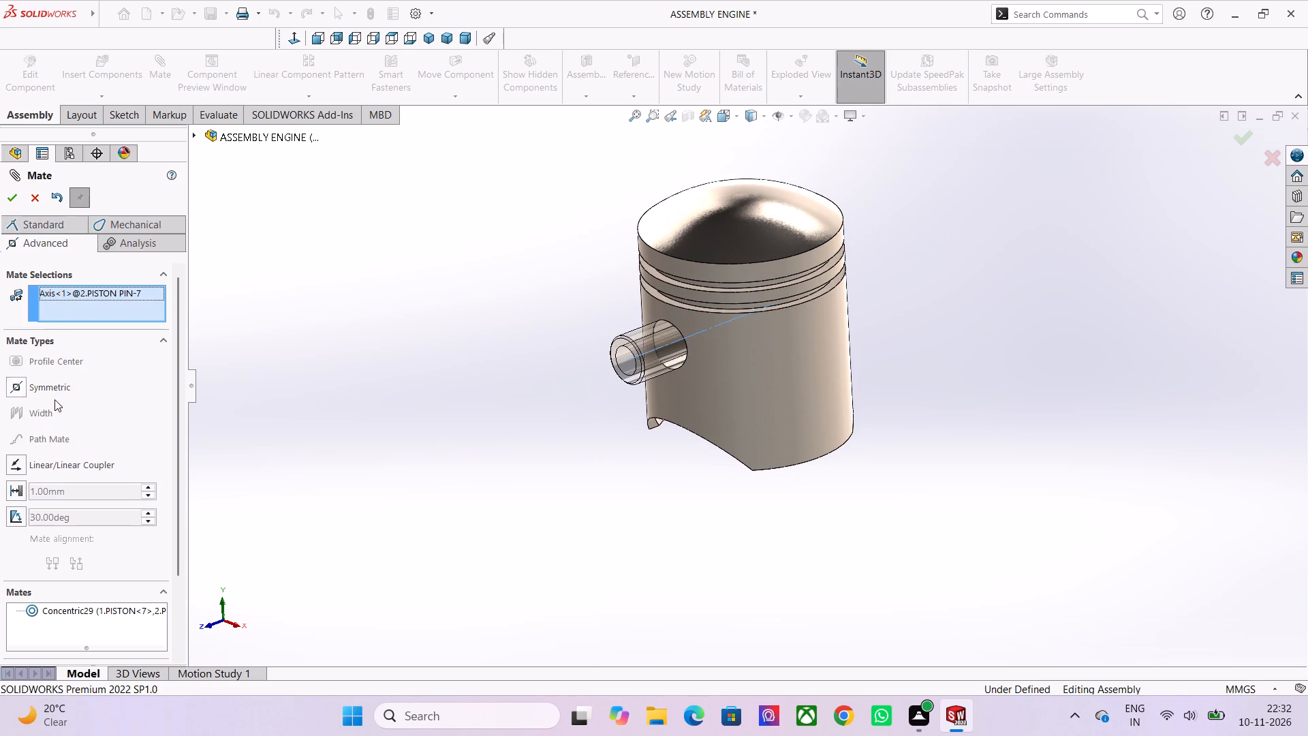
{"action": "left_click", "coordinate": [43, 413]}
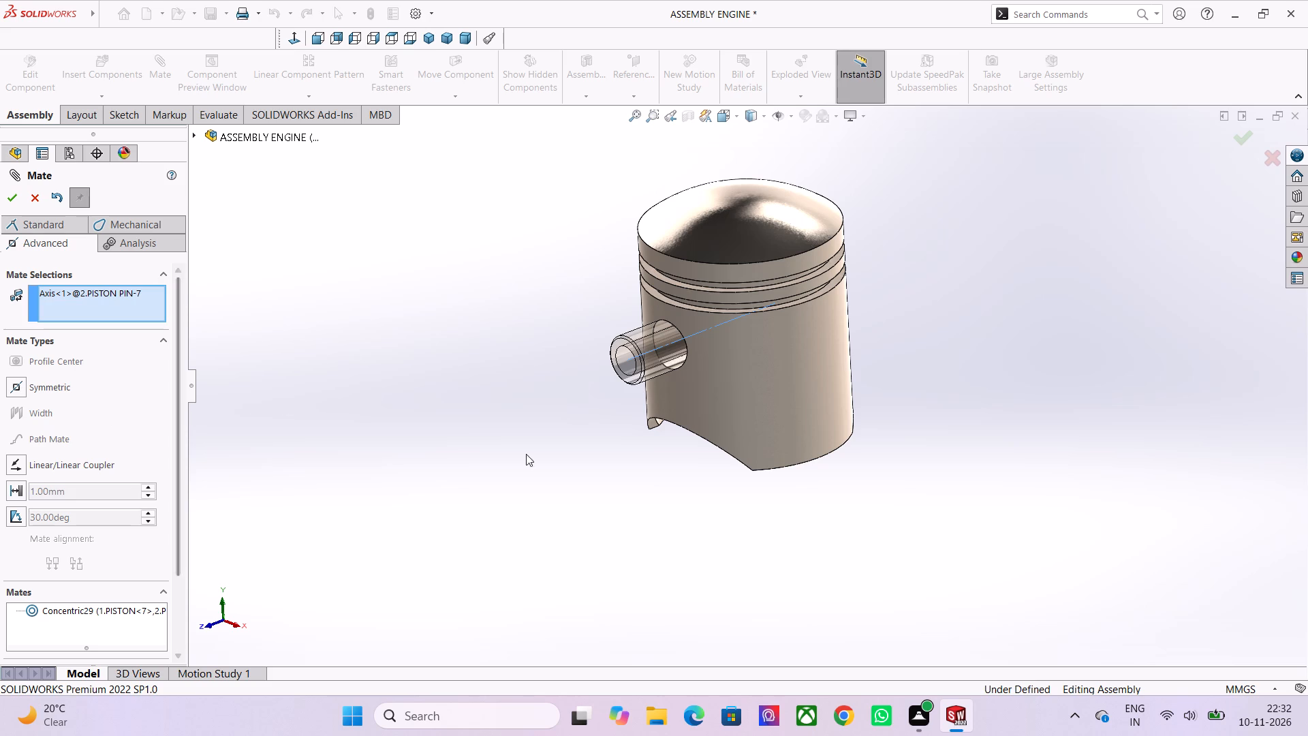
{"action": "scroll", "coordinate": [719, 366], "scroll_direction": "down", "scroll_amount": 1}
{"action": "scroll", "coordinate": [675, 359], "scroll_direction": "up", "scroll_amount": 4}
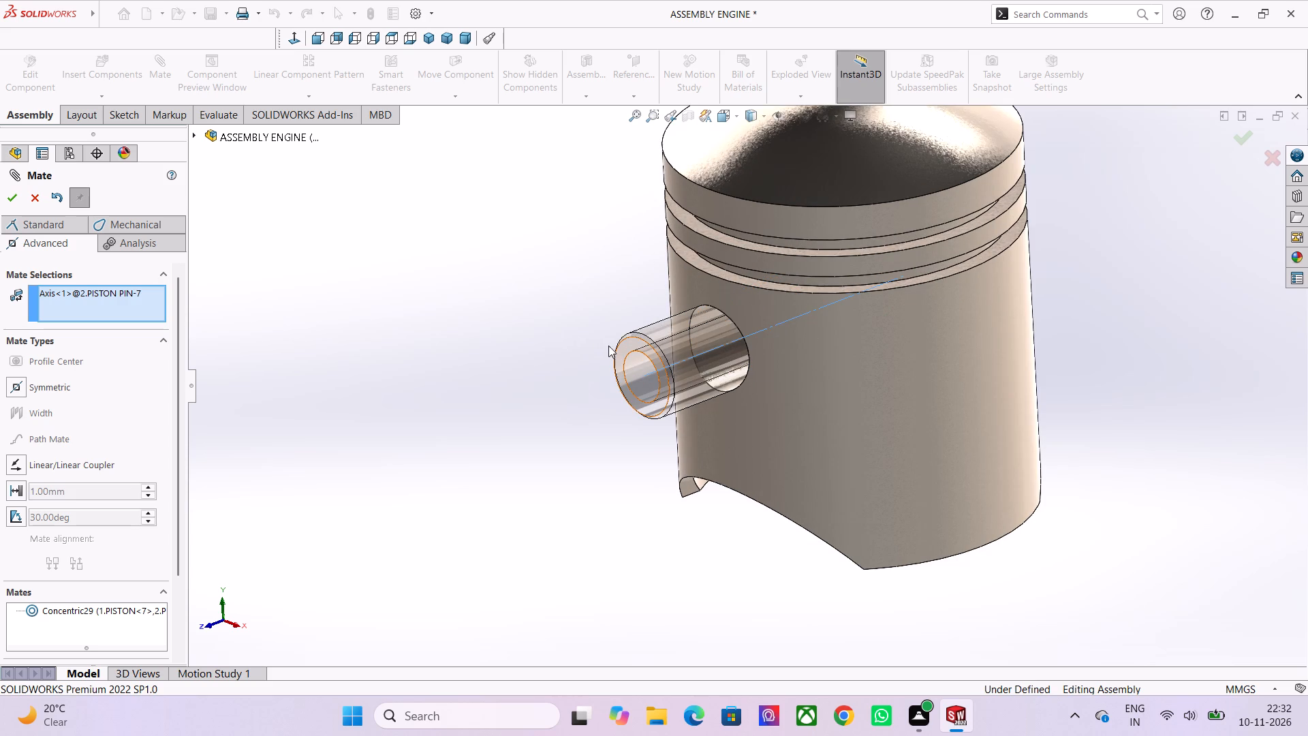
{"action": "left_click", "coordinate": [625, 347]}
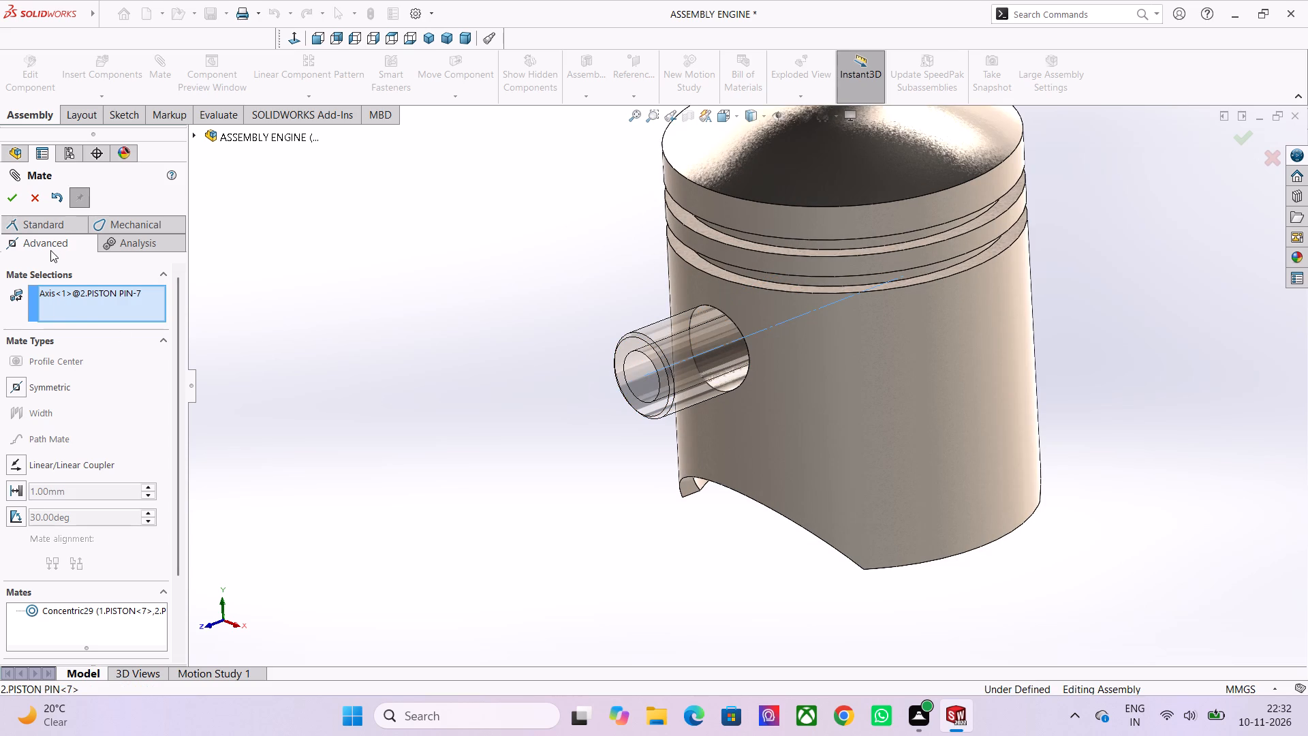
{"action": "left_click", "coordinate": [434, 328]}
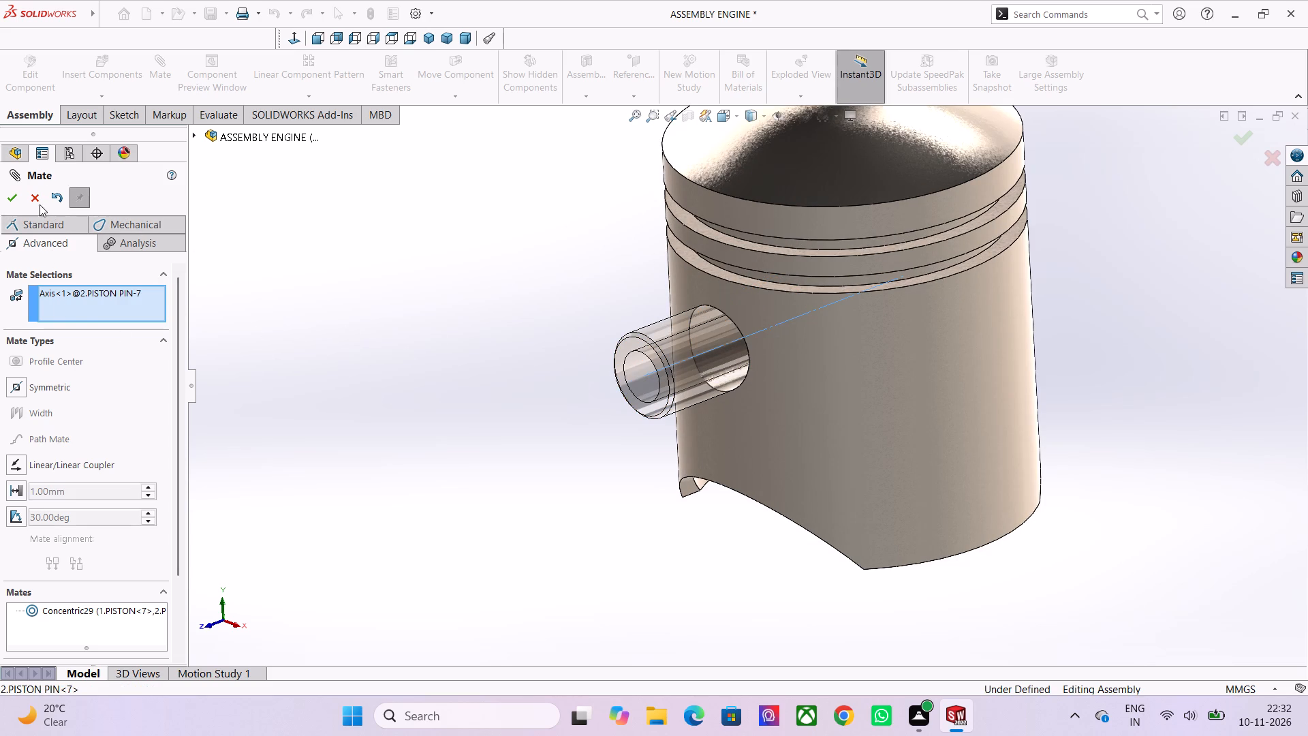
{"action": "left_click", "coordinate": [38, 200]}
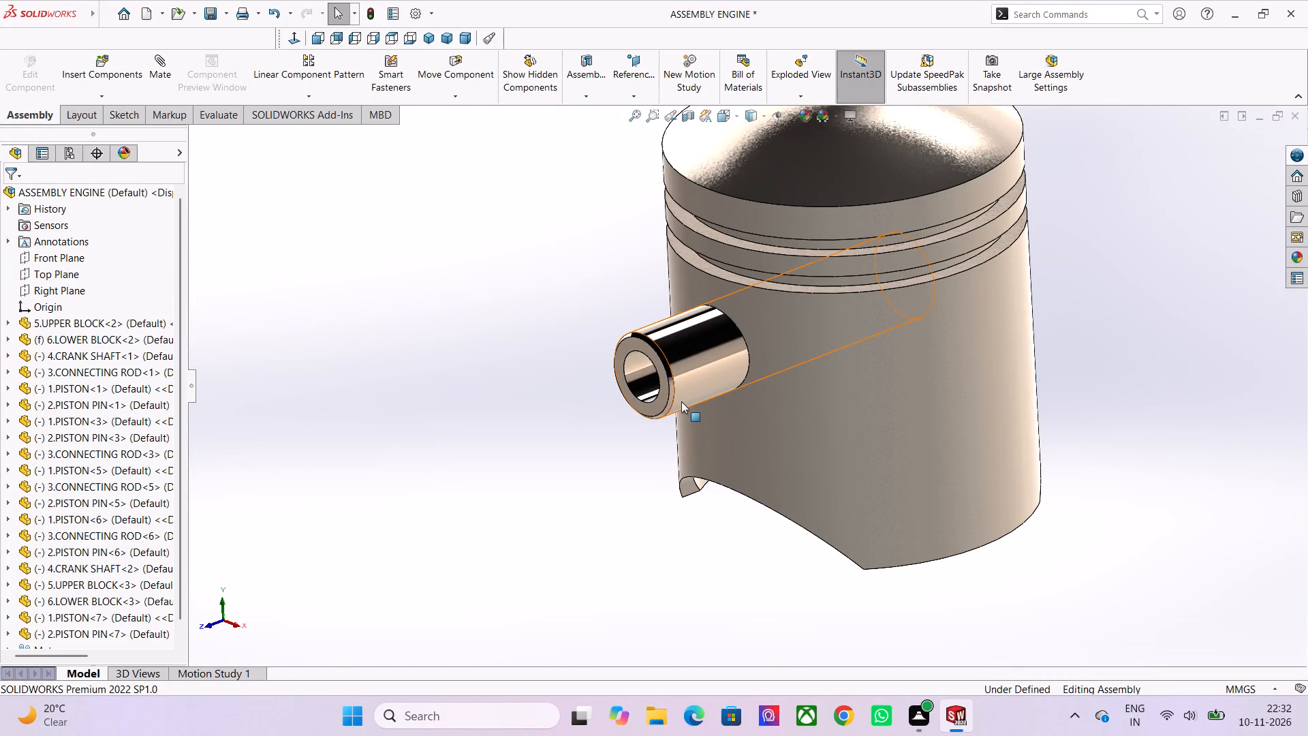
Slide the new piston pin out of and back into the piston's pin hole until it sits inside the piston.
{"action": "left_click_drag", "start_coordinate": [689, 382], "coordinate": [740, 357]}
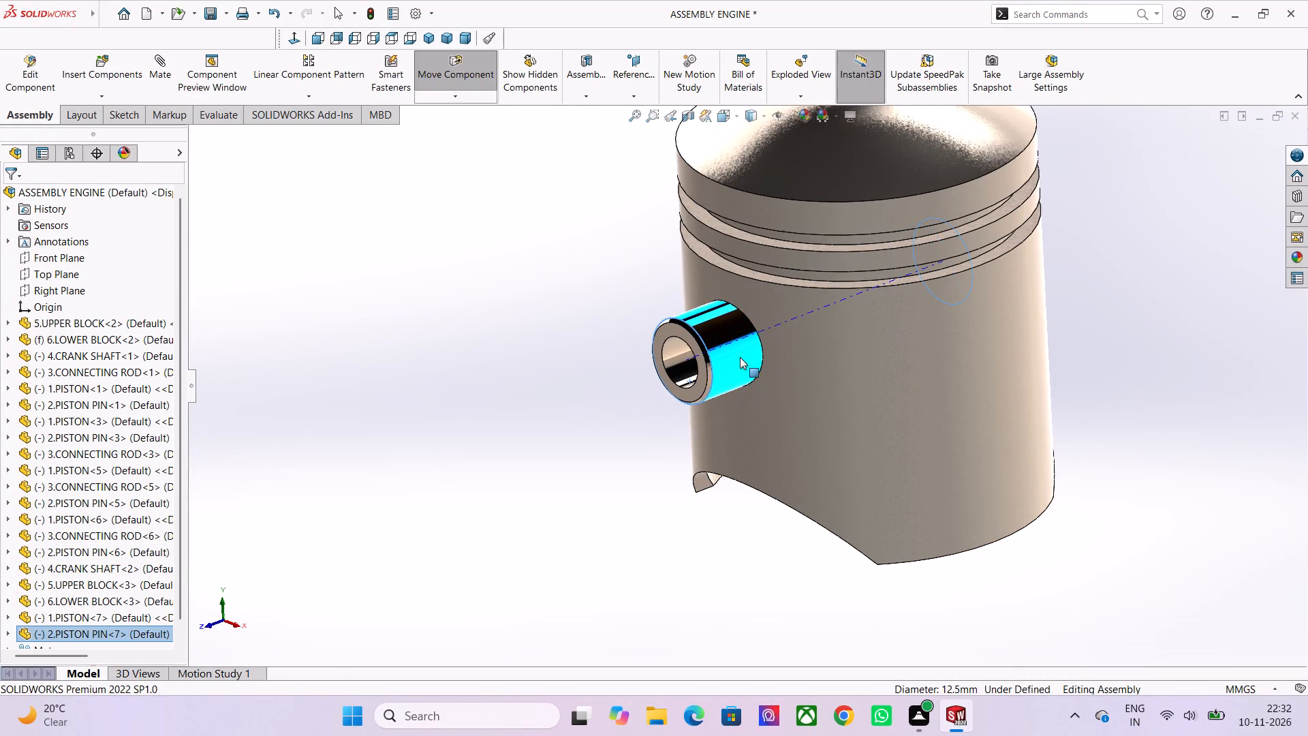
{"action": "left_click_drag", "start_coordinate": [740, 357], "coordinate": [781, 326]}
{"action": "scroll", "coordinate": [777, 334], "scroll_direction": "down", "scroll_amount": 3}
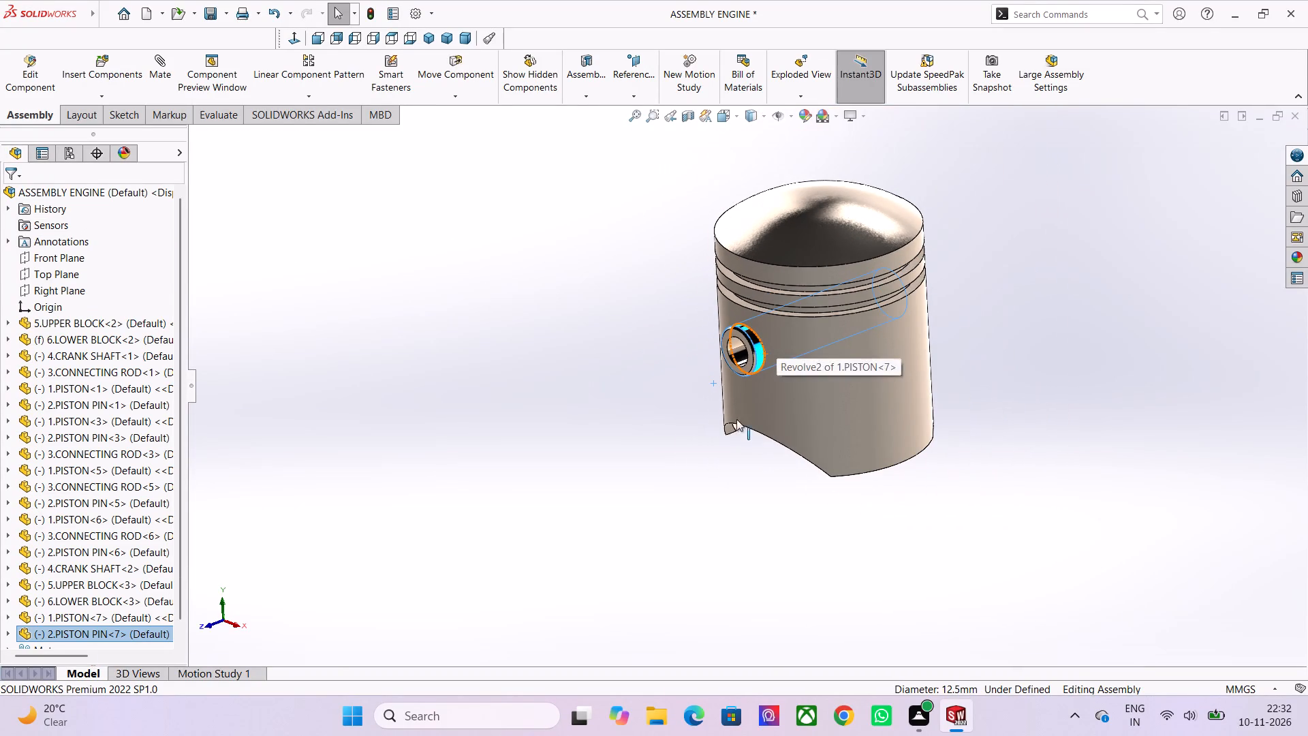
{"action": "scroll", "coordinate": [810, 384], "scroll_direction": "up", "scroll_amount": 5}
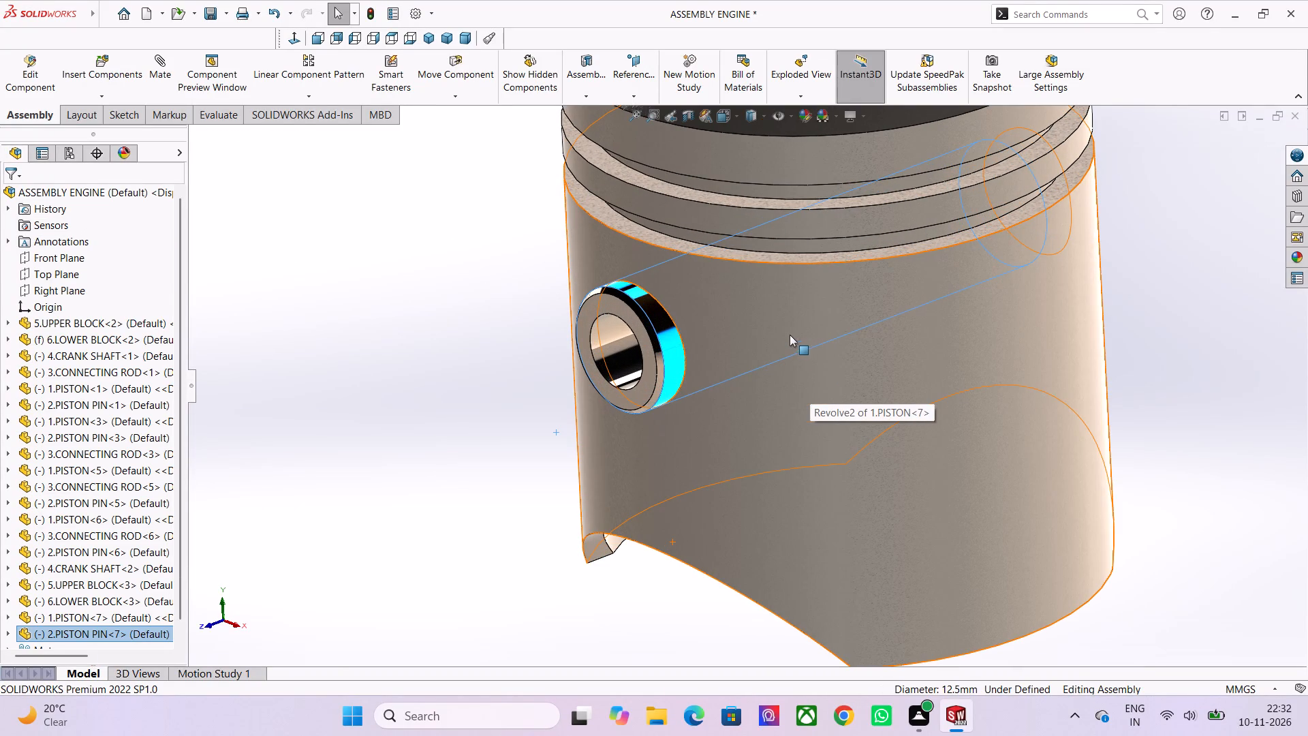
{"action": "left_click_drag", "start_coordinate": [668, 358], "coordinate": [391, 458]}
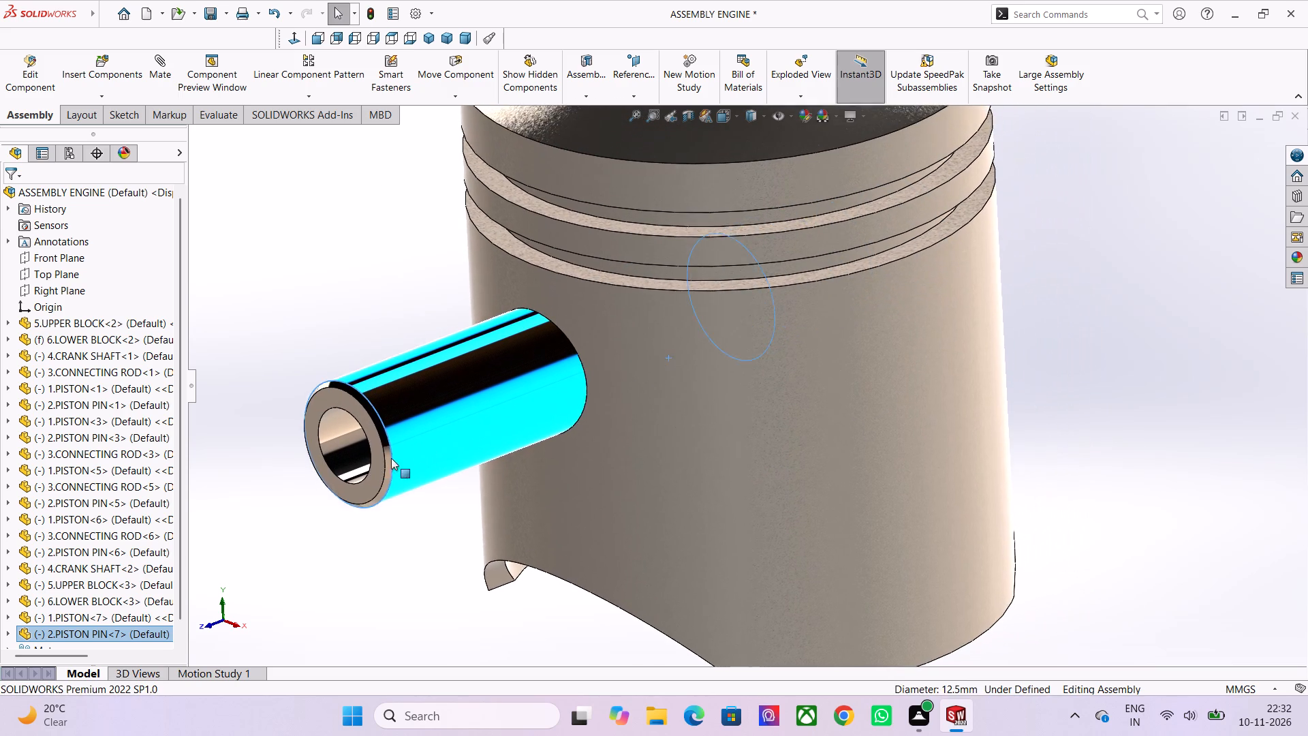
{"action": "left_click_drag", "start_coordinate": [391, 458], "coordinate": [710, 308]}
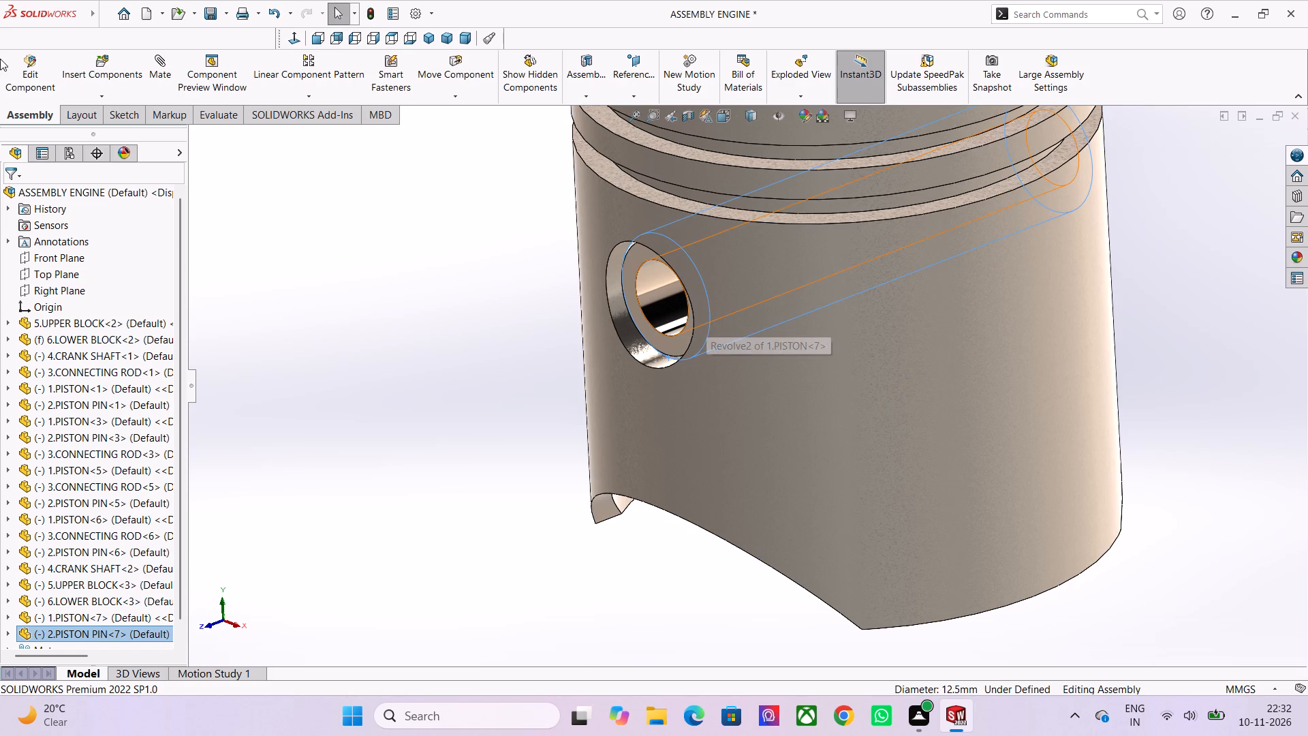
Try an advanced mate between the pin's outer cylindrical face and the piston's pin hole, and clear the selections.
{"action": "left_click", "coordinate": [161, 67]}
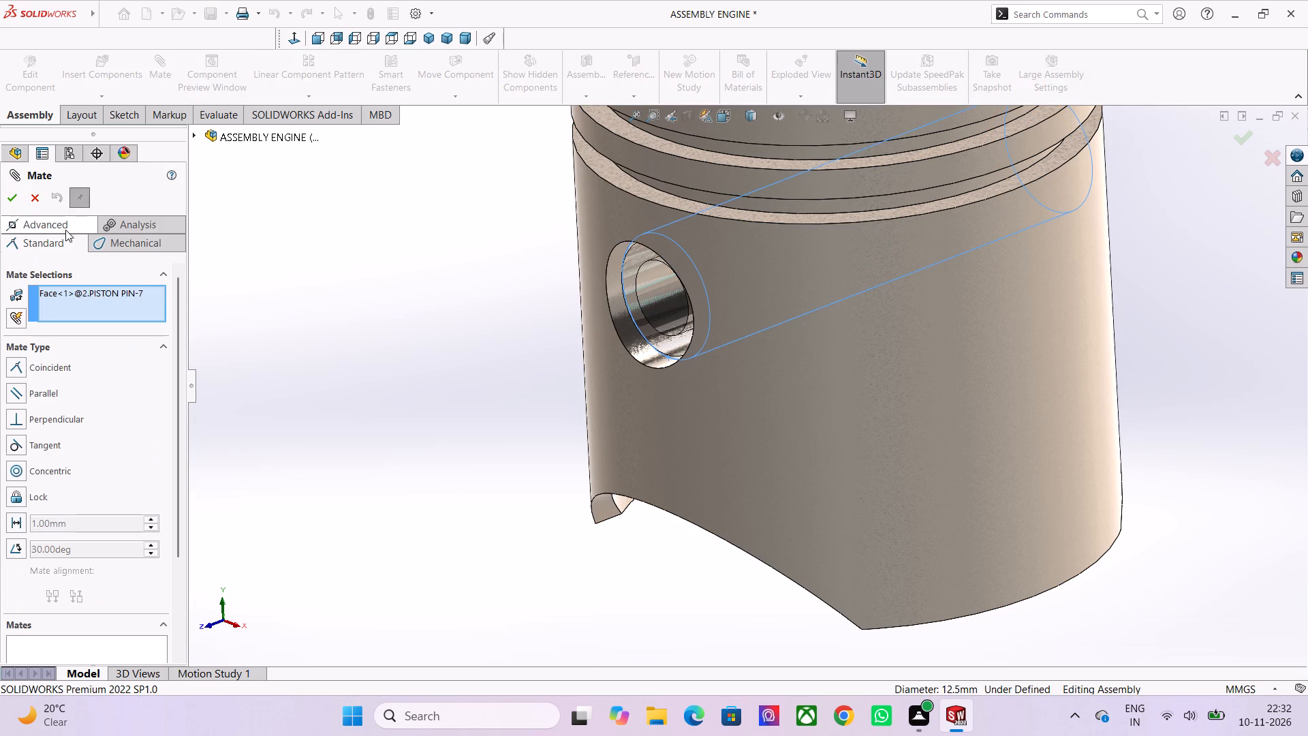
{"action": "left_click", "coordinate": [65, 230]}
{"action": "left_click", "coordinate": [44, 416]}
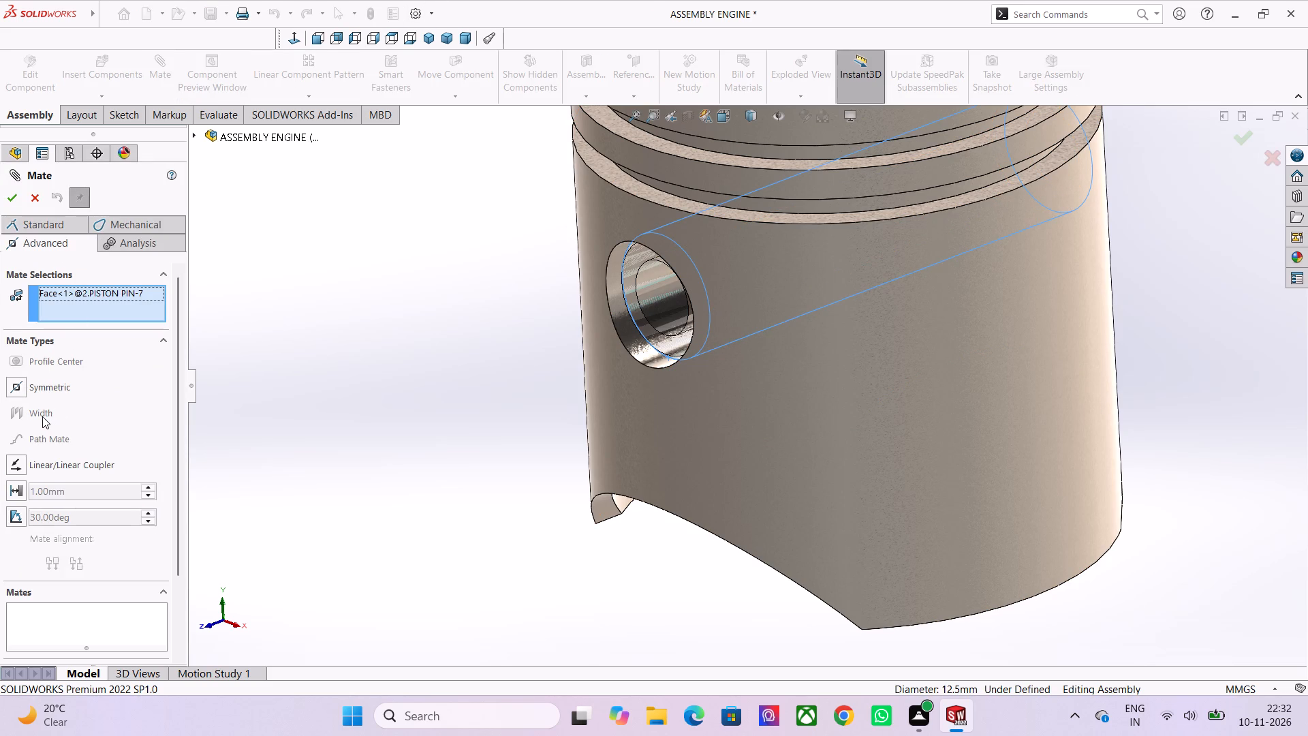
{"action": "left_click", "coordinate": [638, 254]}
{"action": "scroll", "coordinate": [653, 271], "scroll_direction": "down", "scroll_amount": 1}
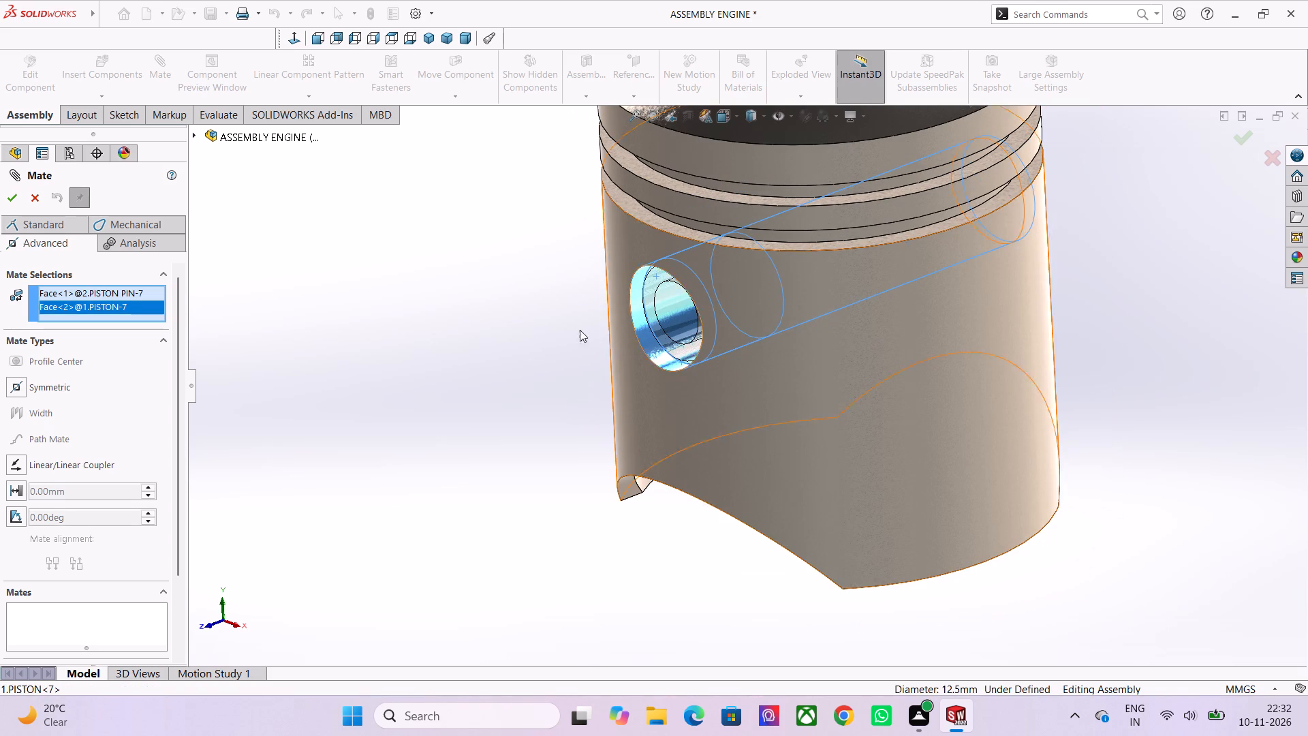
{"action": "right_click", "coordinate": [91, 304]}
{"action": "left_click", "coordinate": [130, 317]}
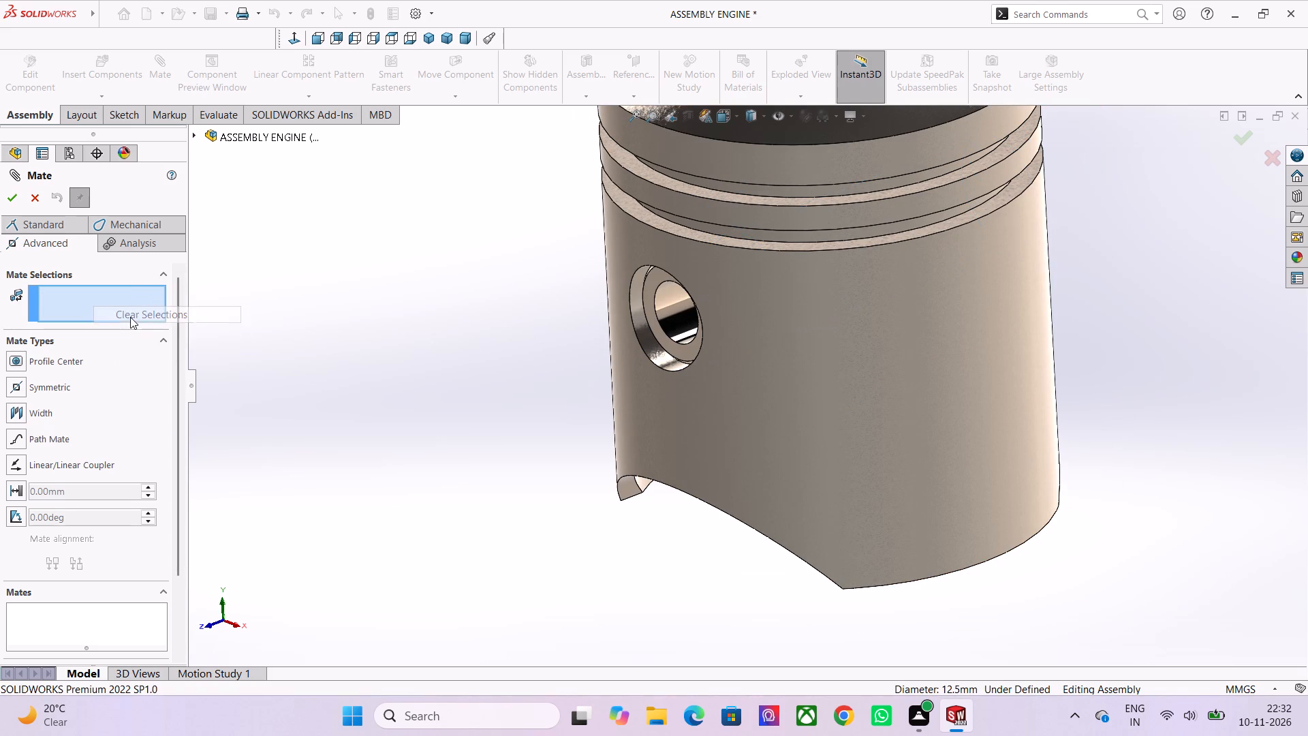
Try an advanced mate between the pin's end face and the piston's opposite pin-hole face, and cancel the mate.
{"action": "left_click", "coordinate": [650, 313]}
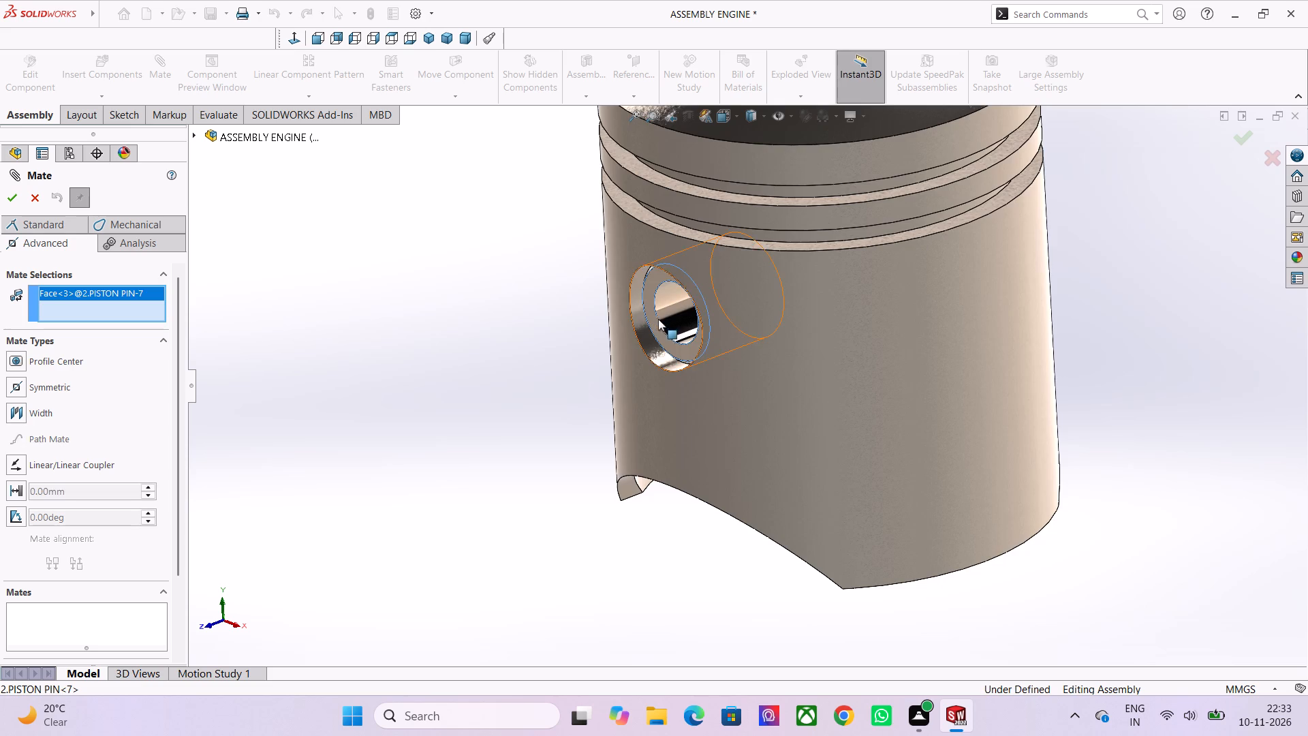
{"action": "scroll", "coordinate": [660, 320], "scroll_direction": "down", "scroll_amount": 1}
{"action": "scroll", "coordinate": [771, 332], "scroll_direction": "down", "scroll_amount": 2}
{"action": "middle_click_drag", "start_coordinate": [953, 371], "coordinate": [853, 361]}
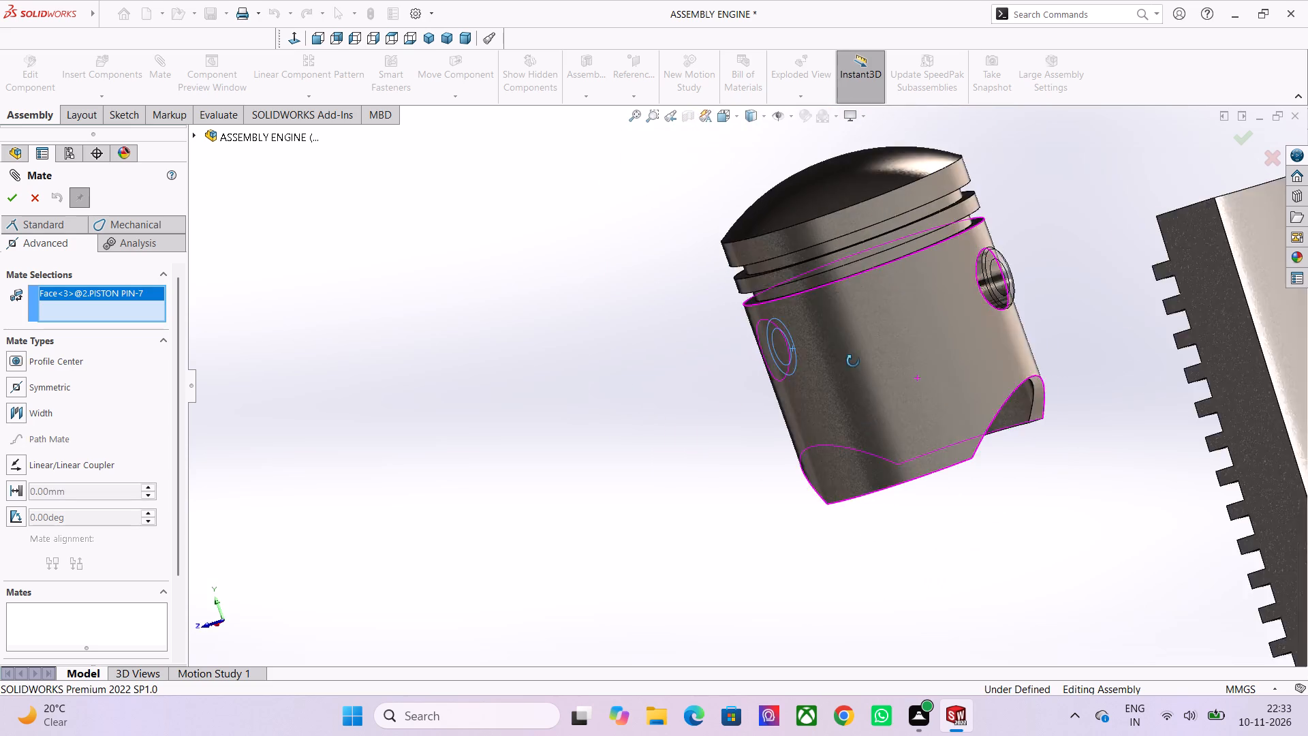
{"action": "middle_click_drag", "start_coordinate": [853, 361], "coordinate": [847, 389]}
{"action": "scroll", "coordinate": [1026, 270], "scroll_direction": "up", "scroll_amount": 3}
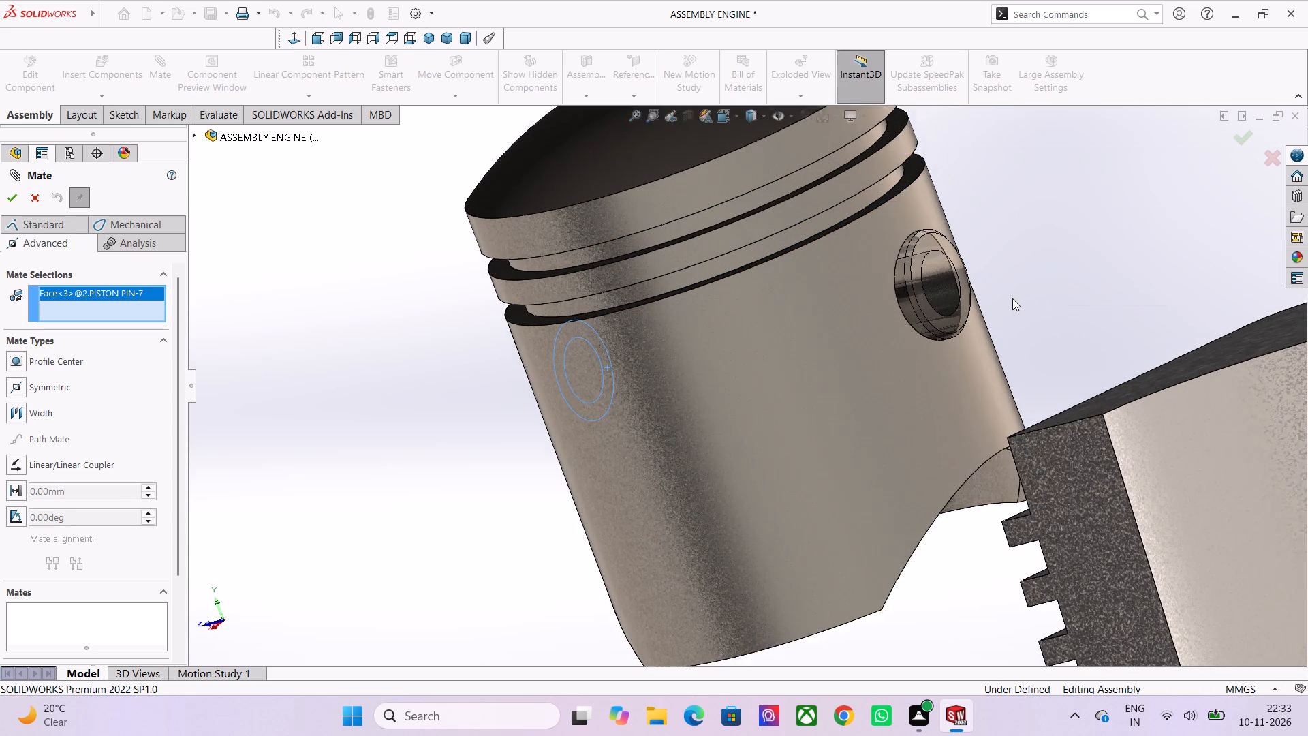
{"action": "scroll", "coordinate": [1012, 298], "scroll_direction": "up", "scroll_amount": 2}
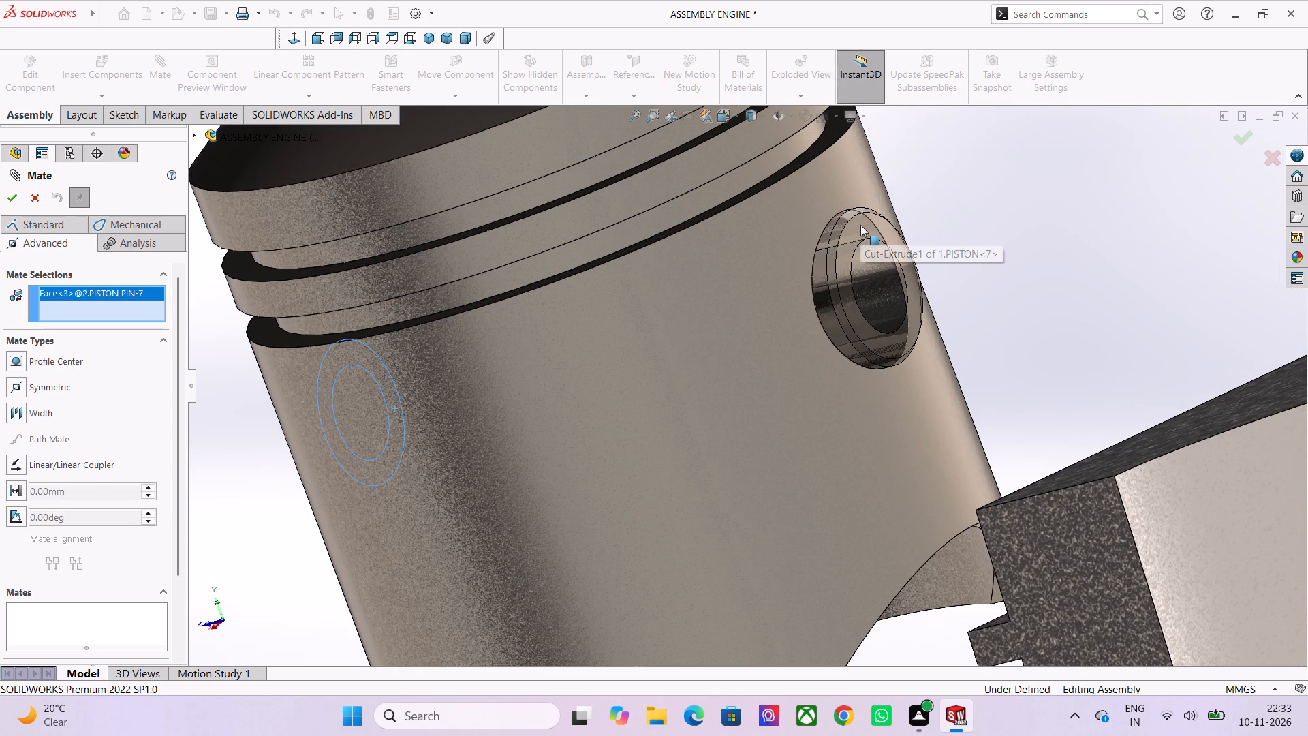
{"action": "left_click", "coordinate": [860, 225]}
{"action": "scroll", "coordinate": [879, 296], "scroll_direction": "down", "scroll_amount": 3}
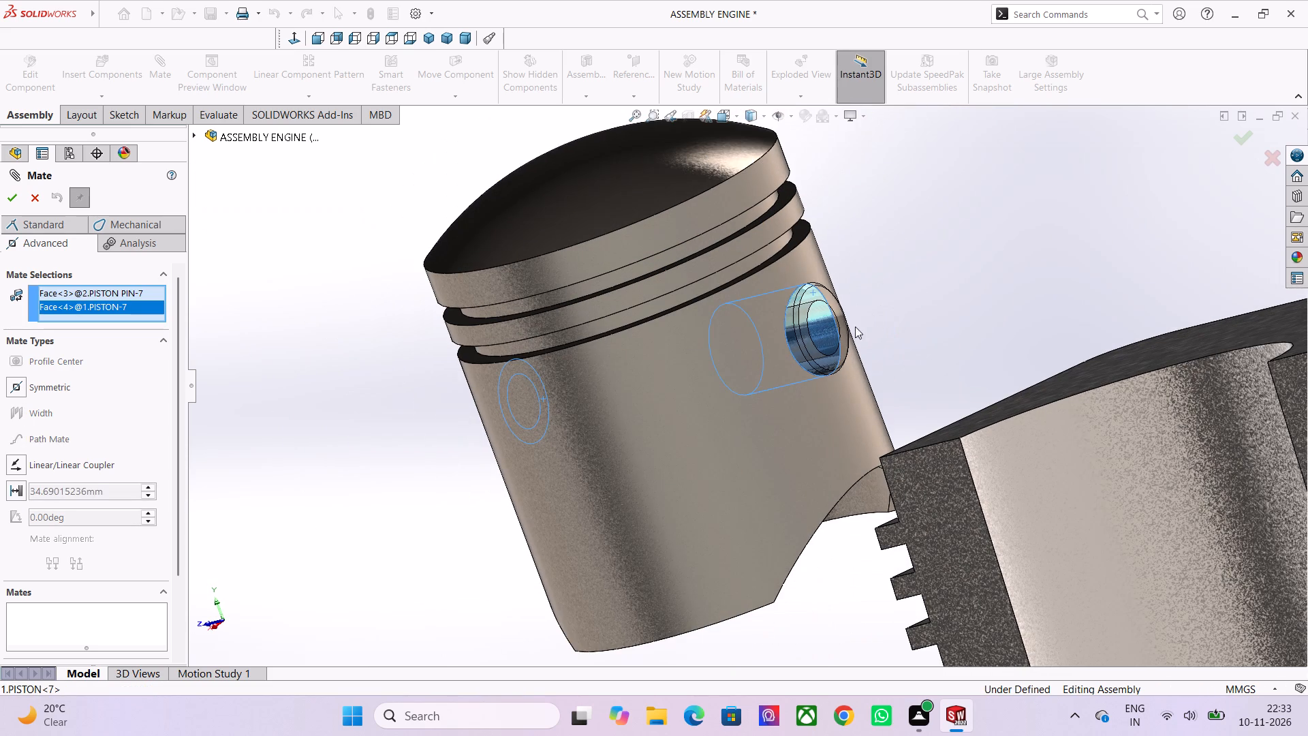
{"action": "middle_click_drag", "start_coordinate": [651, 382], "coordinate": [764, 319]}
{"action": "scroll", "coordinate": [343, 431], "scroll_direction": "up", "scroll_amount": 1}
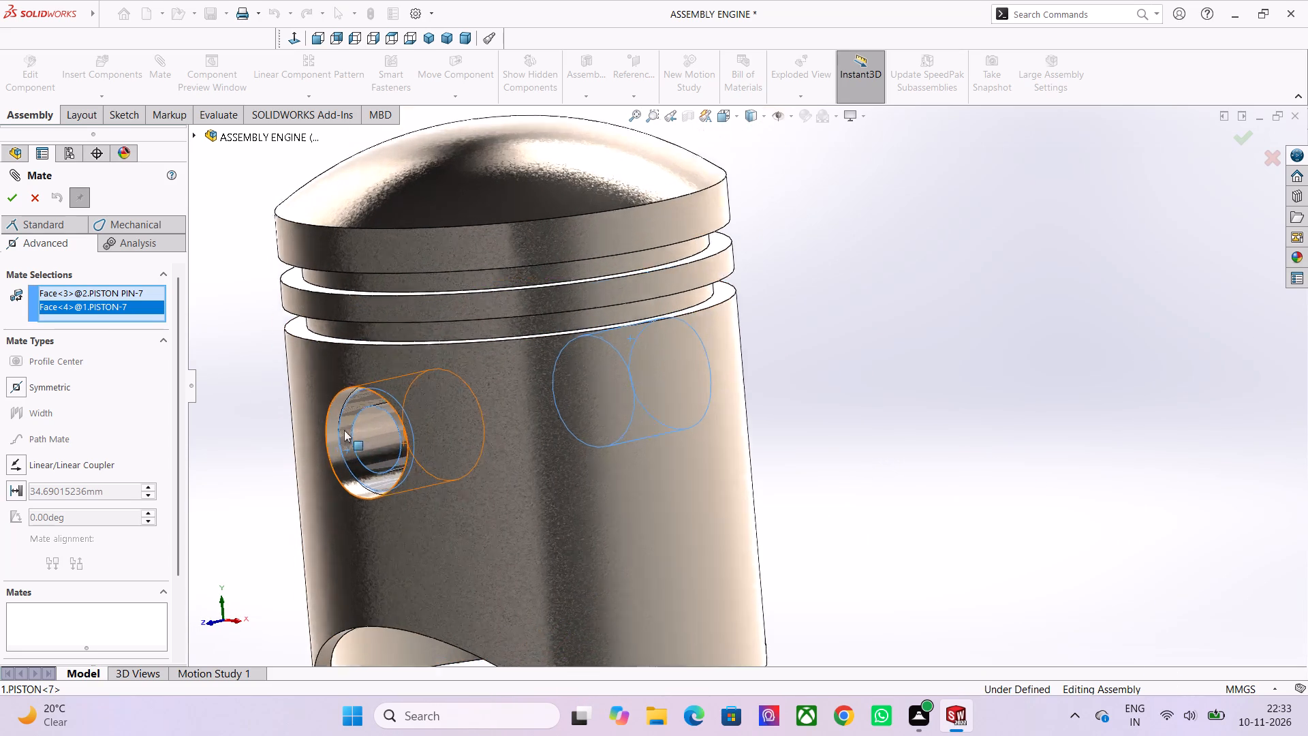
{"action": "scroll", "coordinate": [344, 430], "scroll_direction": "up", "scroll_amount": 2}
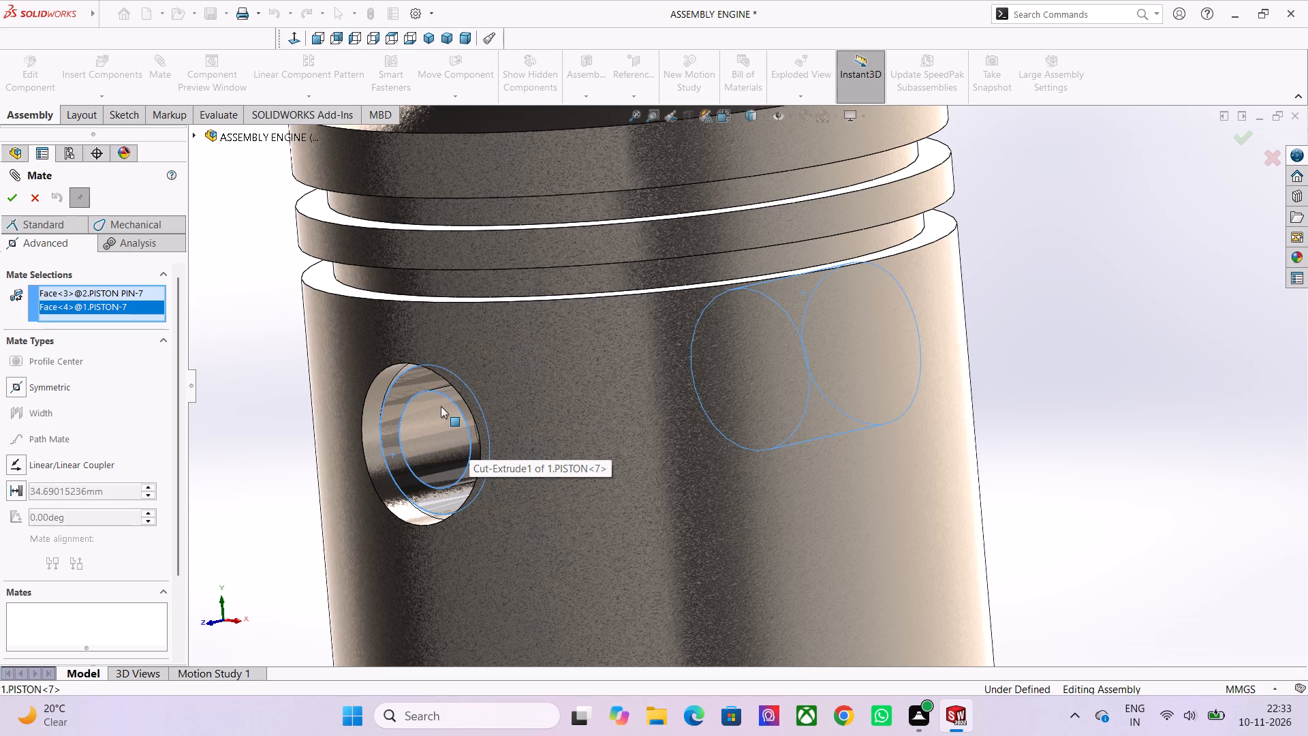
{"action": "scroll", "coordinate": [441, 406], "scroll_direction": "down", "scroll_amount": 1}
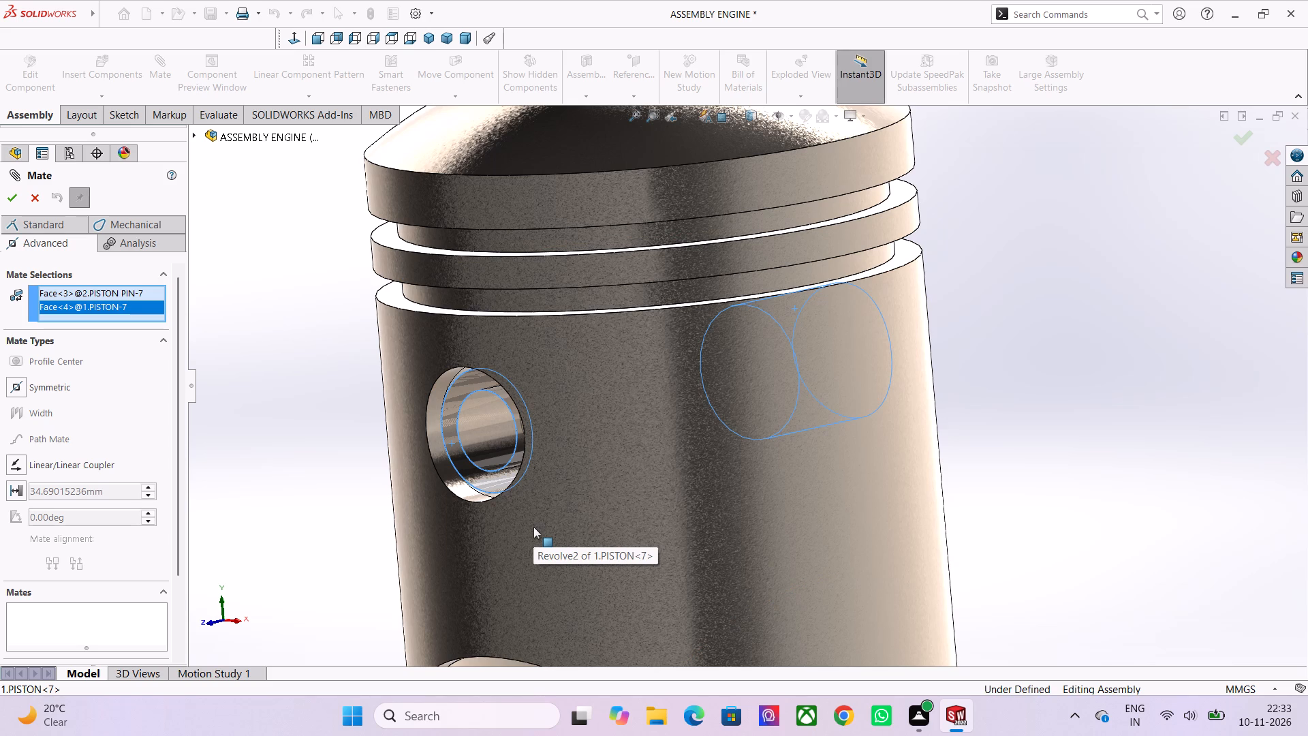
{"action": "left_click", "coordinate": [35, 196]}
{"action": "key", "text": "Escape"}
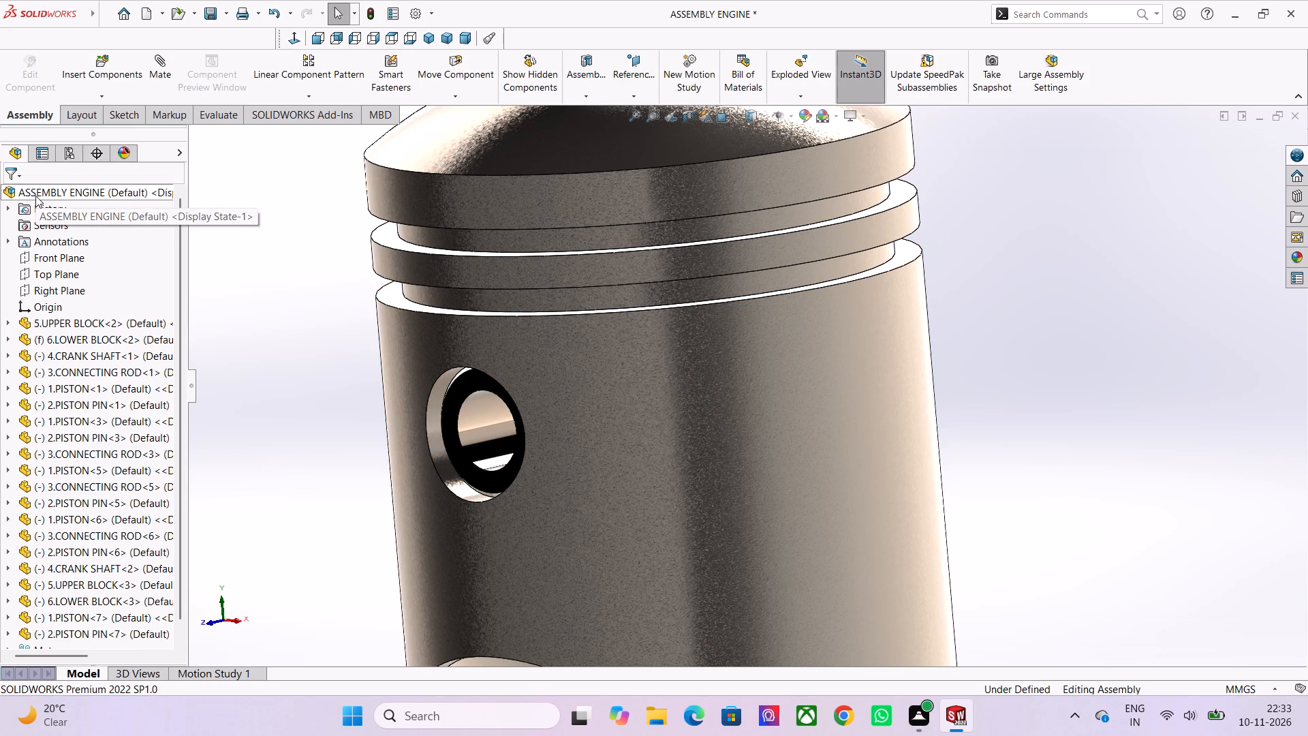
Undo the recent changes back through the new piston pin's insertion, and try to redo the last one.
{"action": "key", "text": "ctrl+z"}
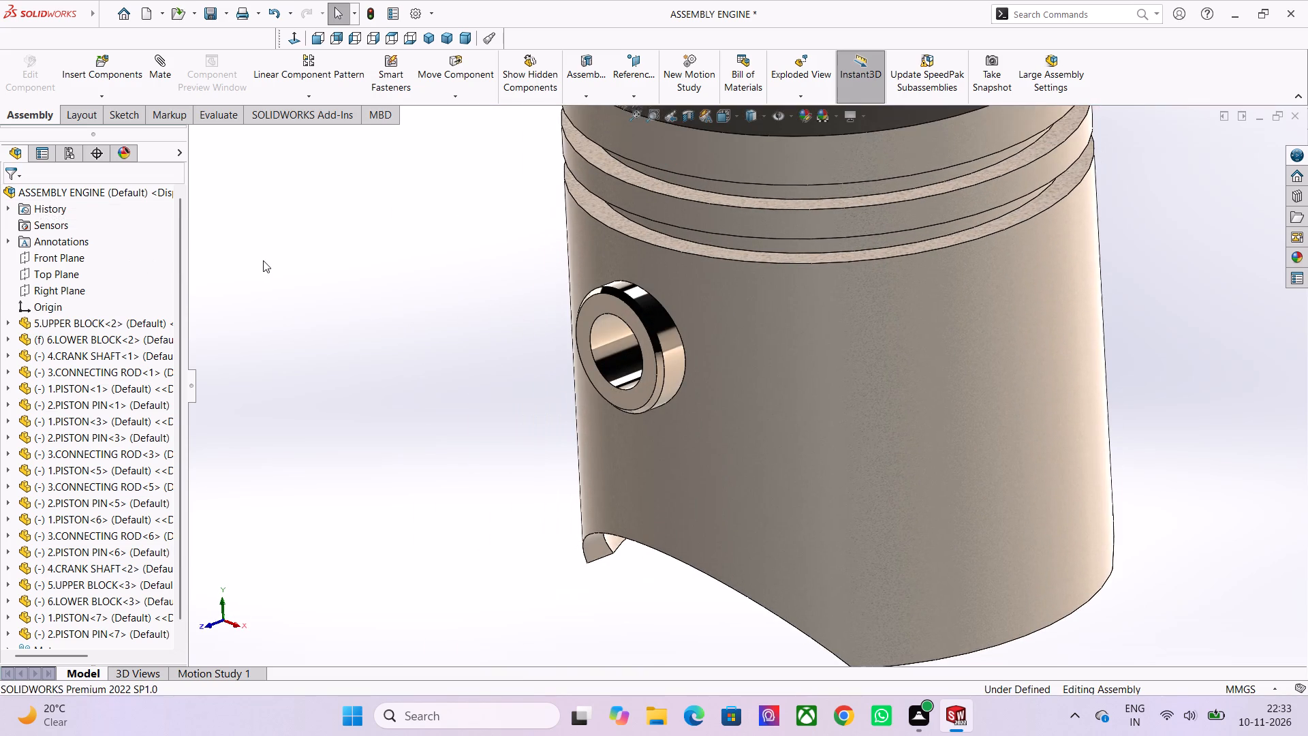
{"action": "key", "text": "ctrl+z"}
{"action": "scroll", "coordinate": [272, 261], "scroll_direction": "down", "scroll_amount": 1, "text": "ctrl"}
{"action": "key", "text": "ctrl+z"}
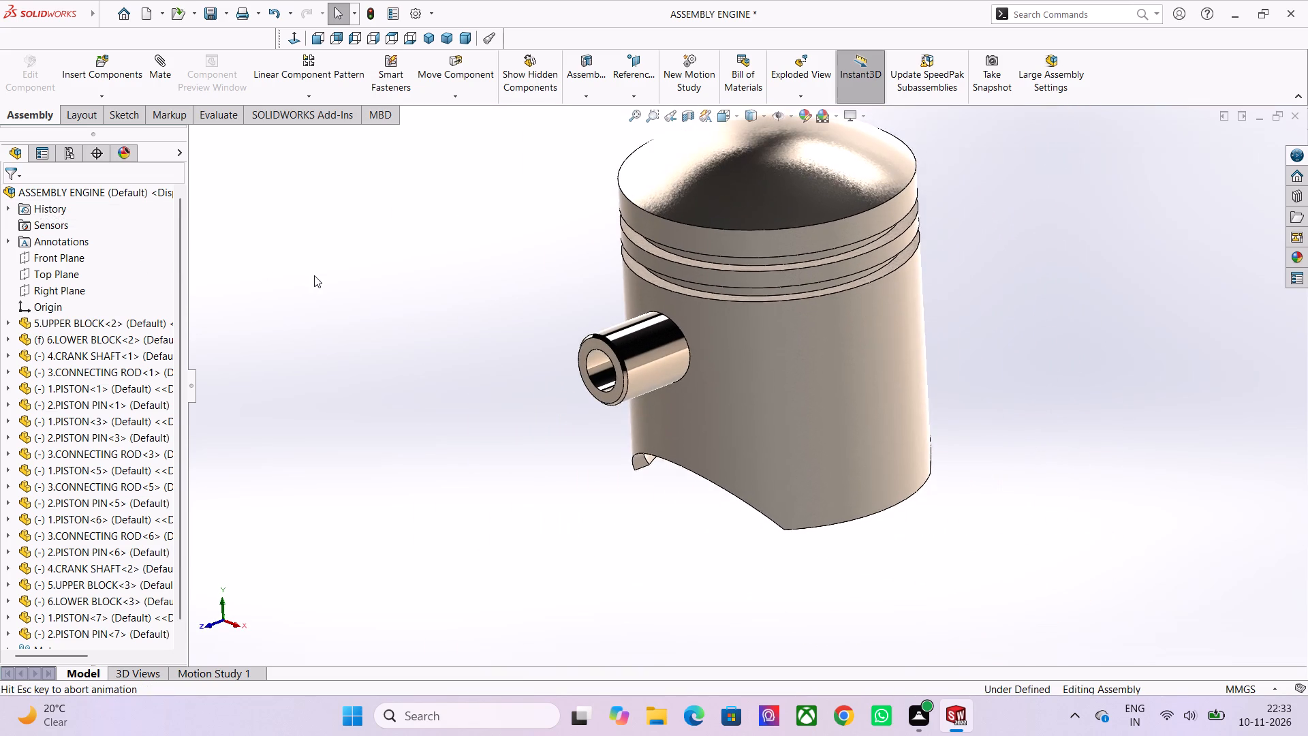
{"action": "key", "text": "ctrl+z"}
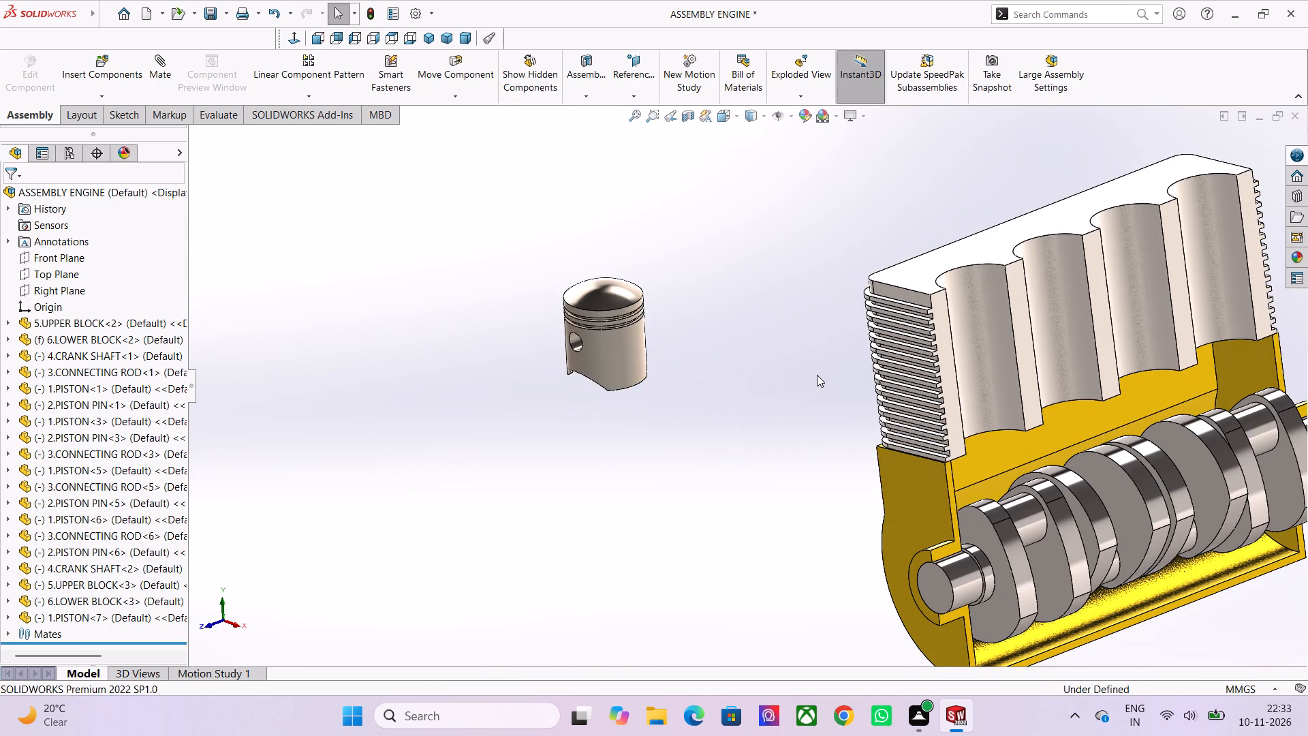
{"action": "key", "text": "ctrl+y"}
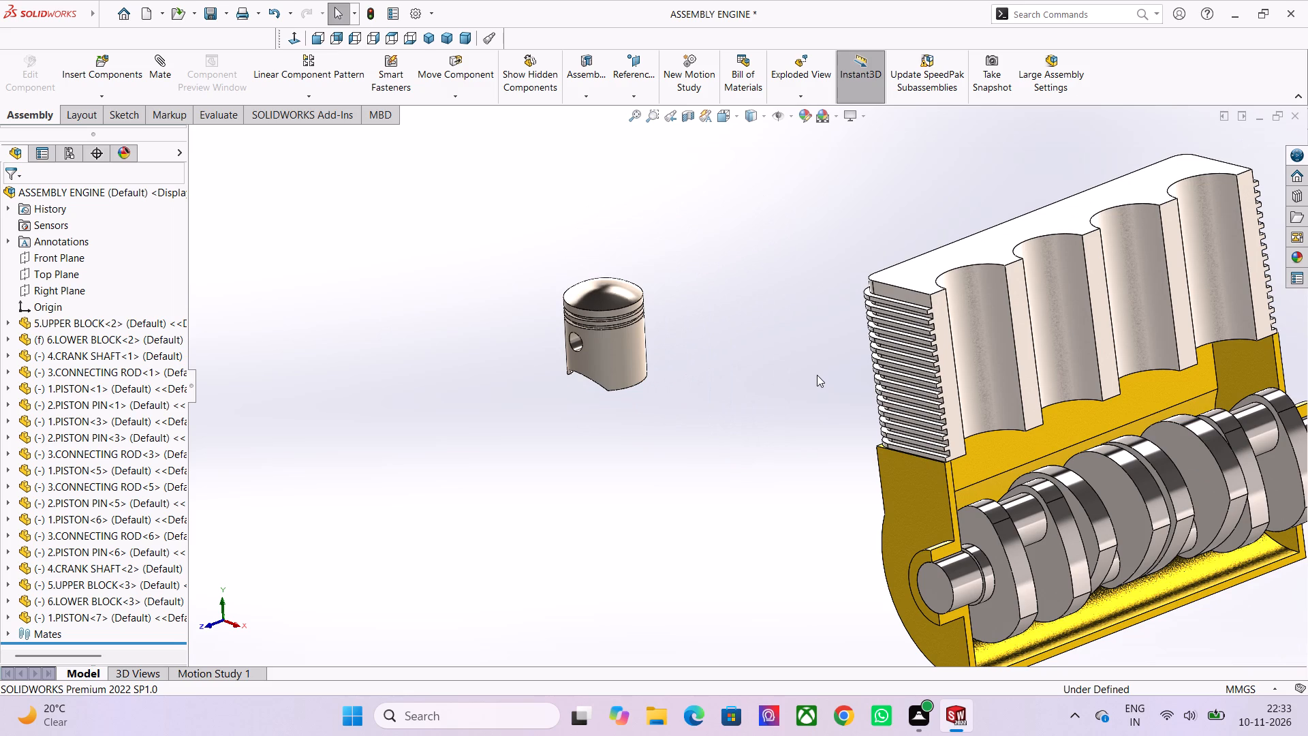
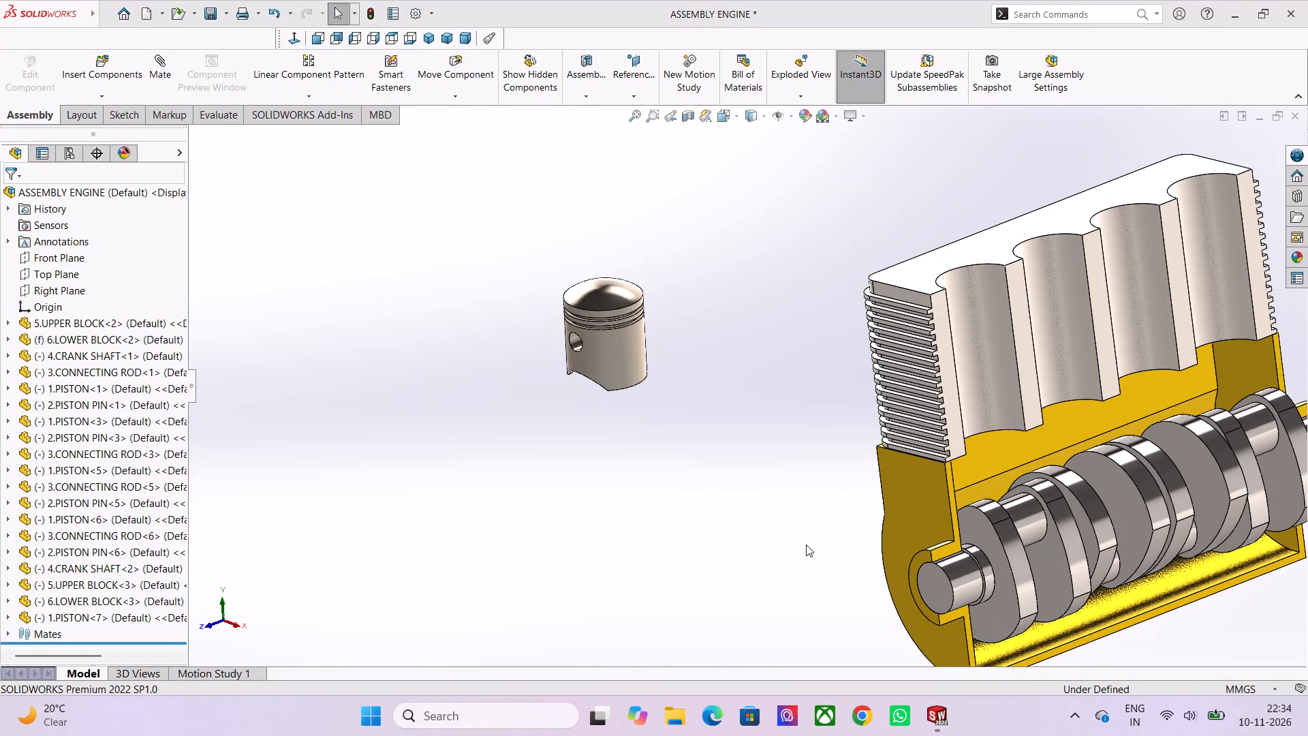
Insert the 2.PISTON PIN part from the ENGINE folder and place it in open space beside the loose piston.
{"action": "scroll", "coordinate": [781, 502], "scroll_direction": "down", "scroll_amount": 1}
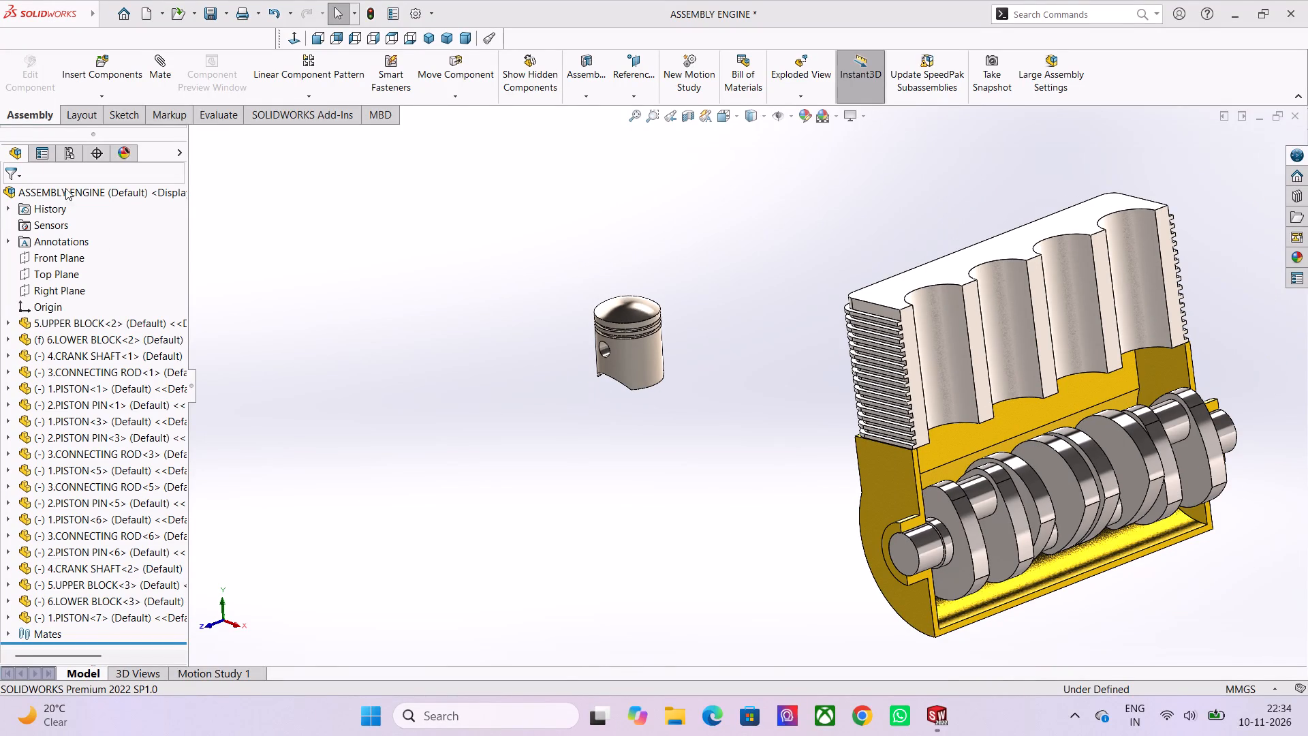
{"action": "left_click", "coordinate": [104, 70]}
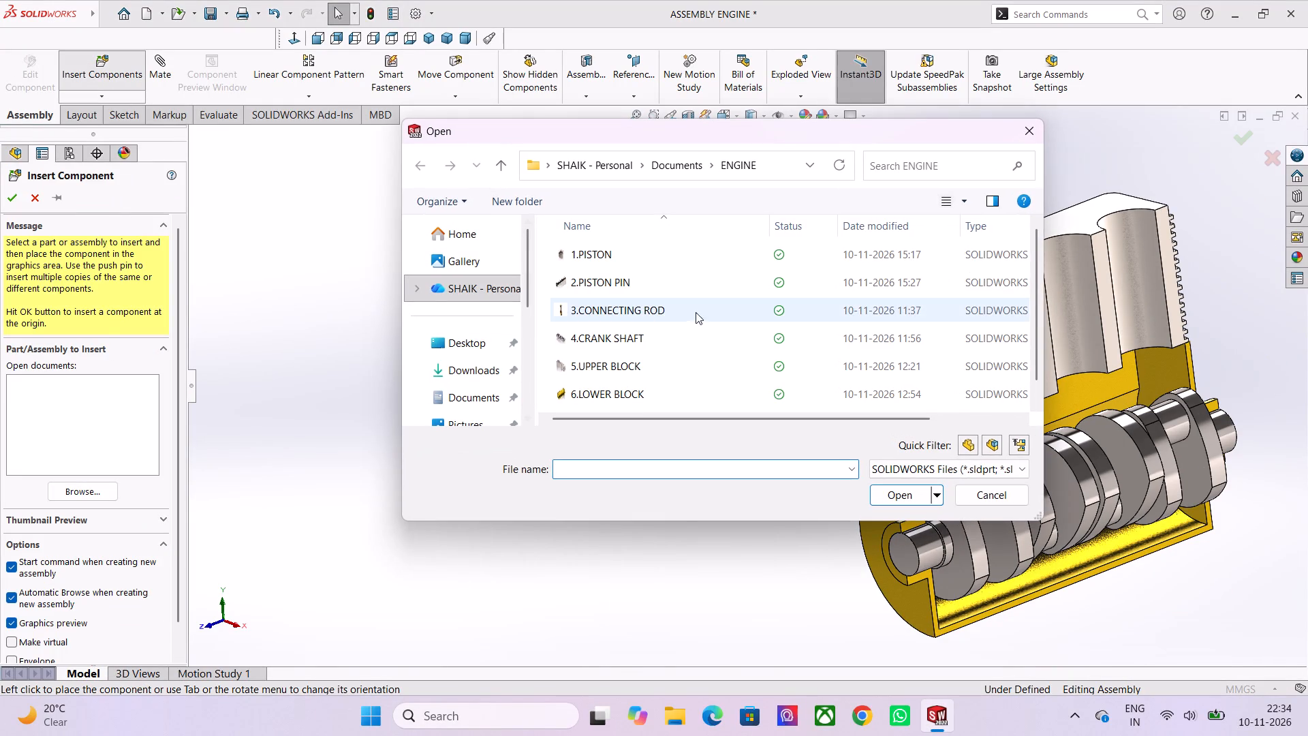
{"action": "double_click", "coordinate": [658, 292]}
{"action": "scroll", "coordinate": [632, 408], "scroll_direction": "up", "scroll_amount": 2}
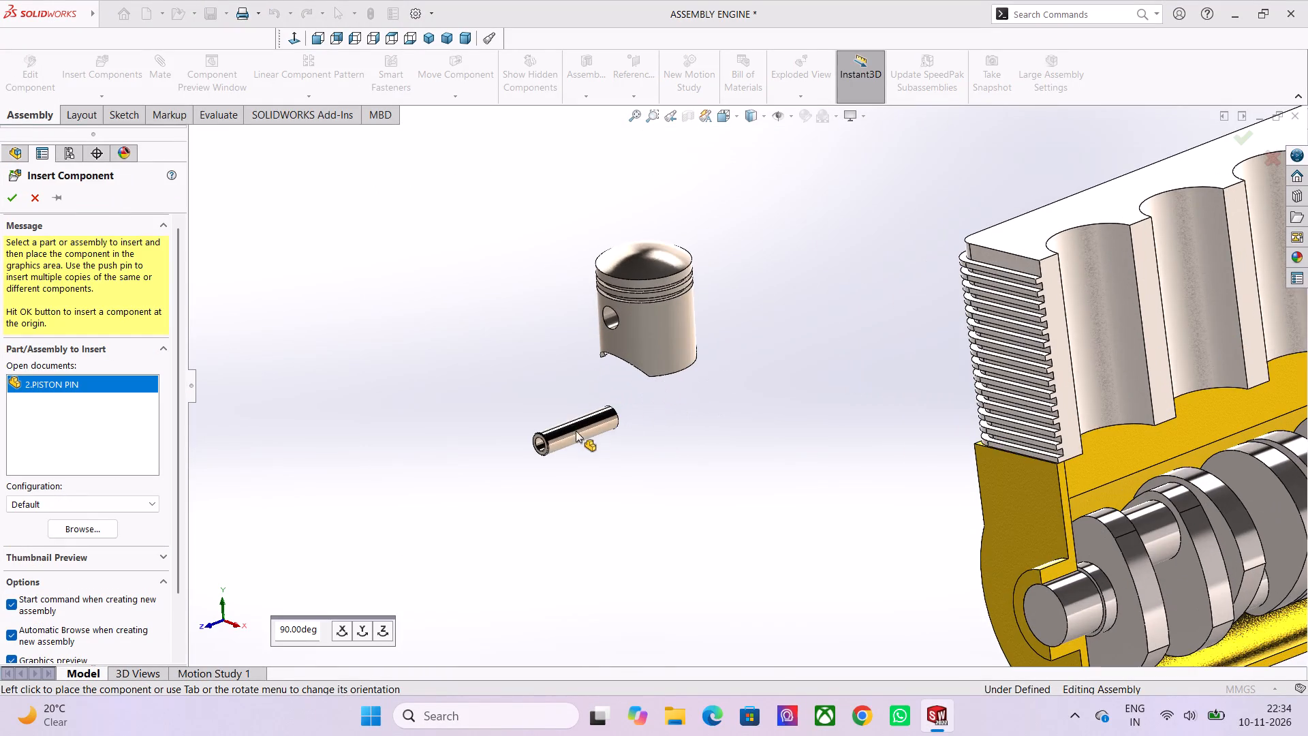
{"action": "scroll", "coordinate": [582, 395], "scroll_direction": "up", "scroll_amount": 2}
{"action": "scroll", "coordinate": [576, 502], "scroll_direction": "up", "scroll_amount": 1}
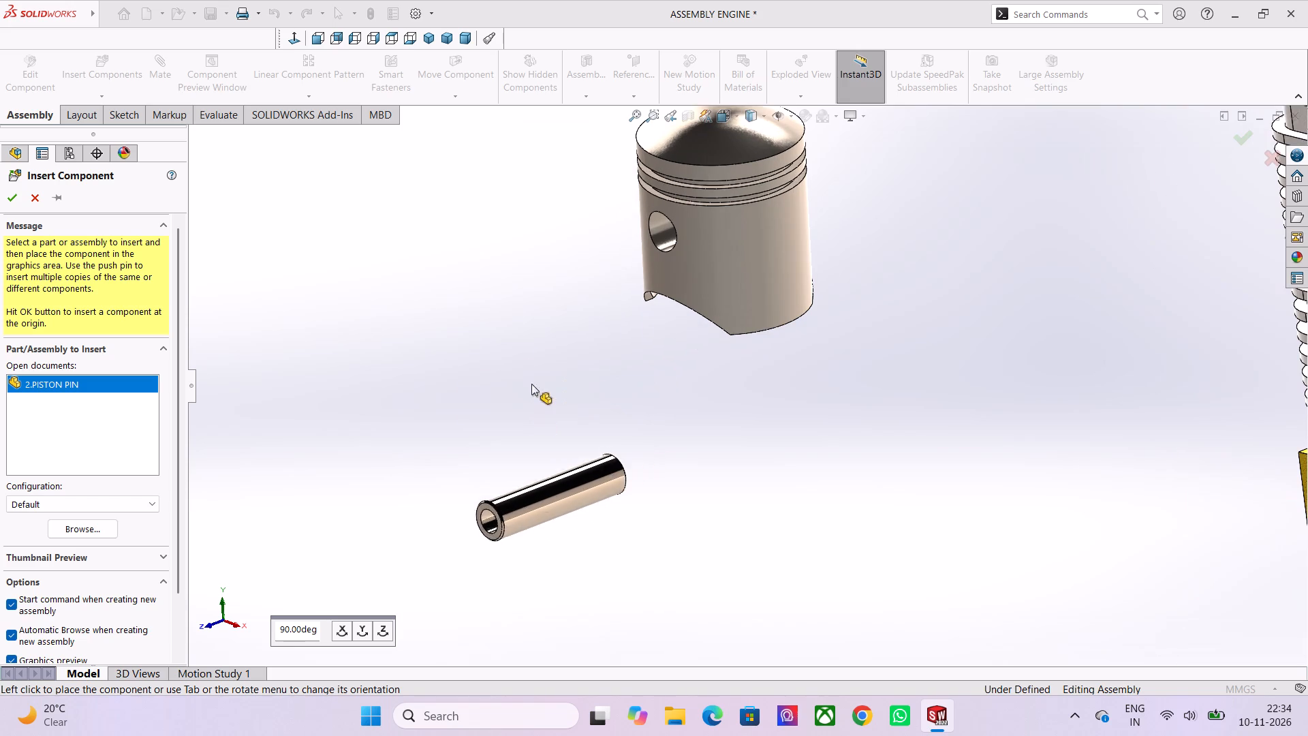
{"action": "left_click", "coordinate": [532, 344]}
Examine the loose piston and piston pin in relation to the engine block and crankshaft from several angles.
{"action": "scroll", "coordinate": [597, 263], "scroll_direction": "down", "scroll_amount": 2}
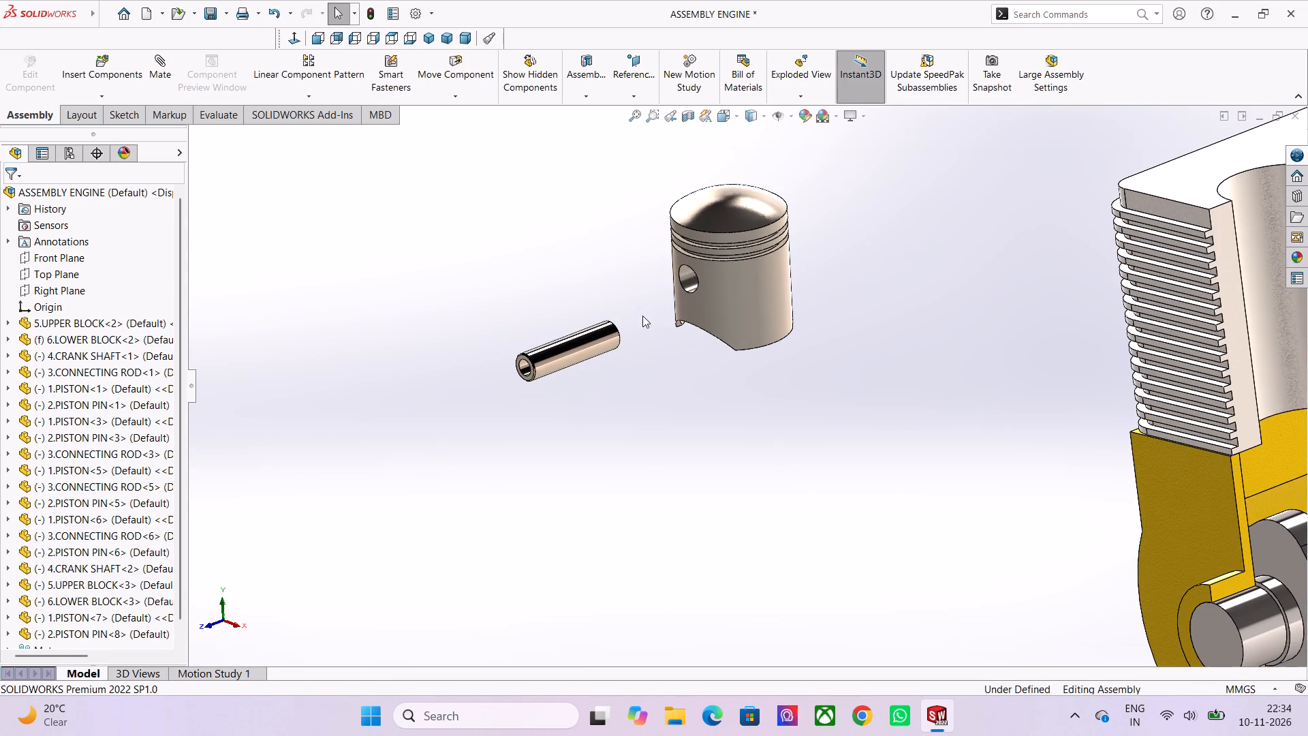
{"action": "scroll", "coordinate": [531, 298], "scroll_direction": "down", "scroll_amount": 1}
{"action": "scroll", "coordinate": [727, 244], "scroll_direction": "up", "scroll_amount": 2}
{"action": "scroll", "coordinate": [772, 339], "scroll_direction": "down", "scroll_amount": 1}
{"action": "middle_click_drag", "start_coordinate": [768, 466], "coordinate": [731, 327]}
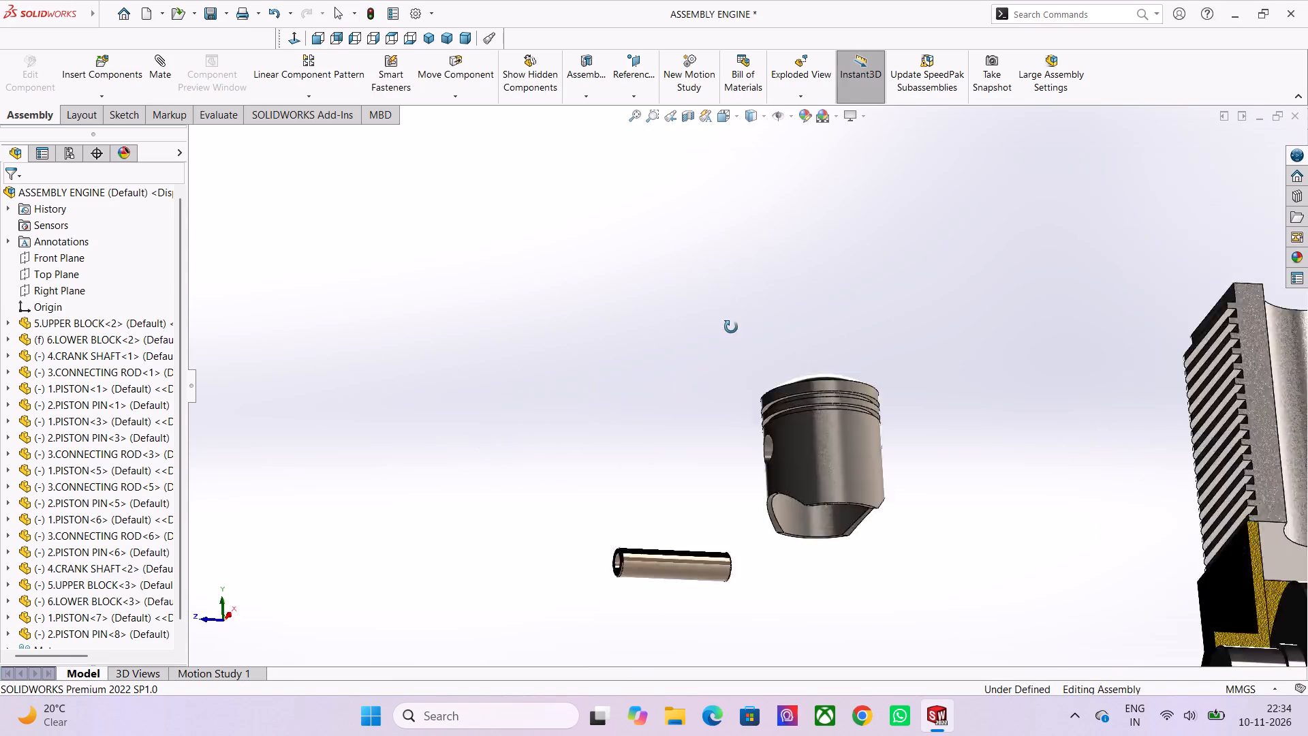
{"action": "middle_click_drag", "start_coordinate": [731, 327], "coordinate": [735, 352]}
{"action": "scroll", "coordinate": [753, 365], "scroll_direction": "down", "scroll_amount": 2}
{"action": "middle_click_drag", "start_coordinate": [817, 429], "coordinate": [803, 317]}
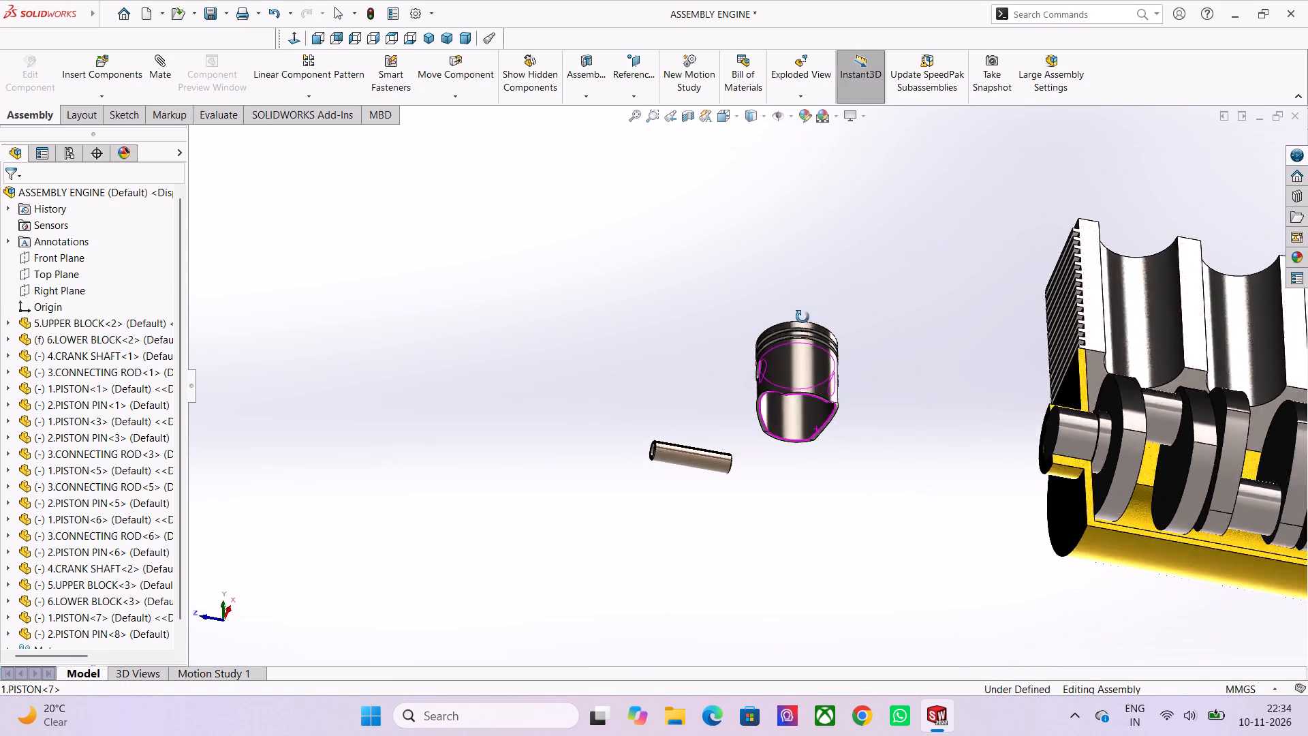
{"action": "middle_click_drag", "start_coordinate": [803, 317], "coordinate": [788, 206]}
{"action": "middle_click_drag", "start_coordinate": [713, 297], "coordinate": [745, 394]}
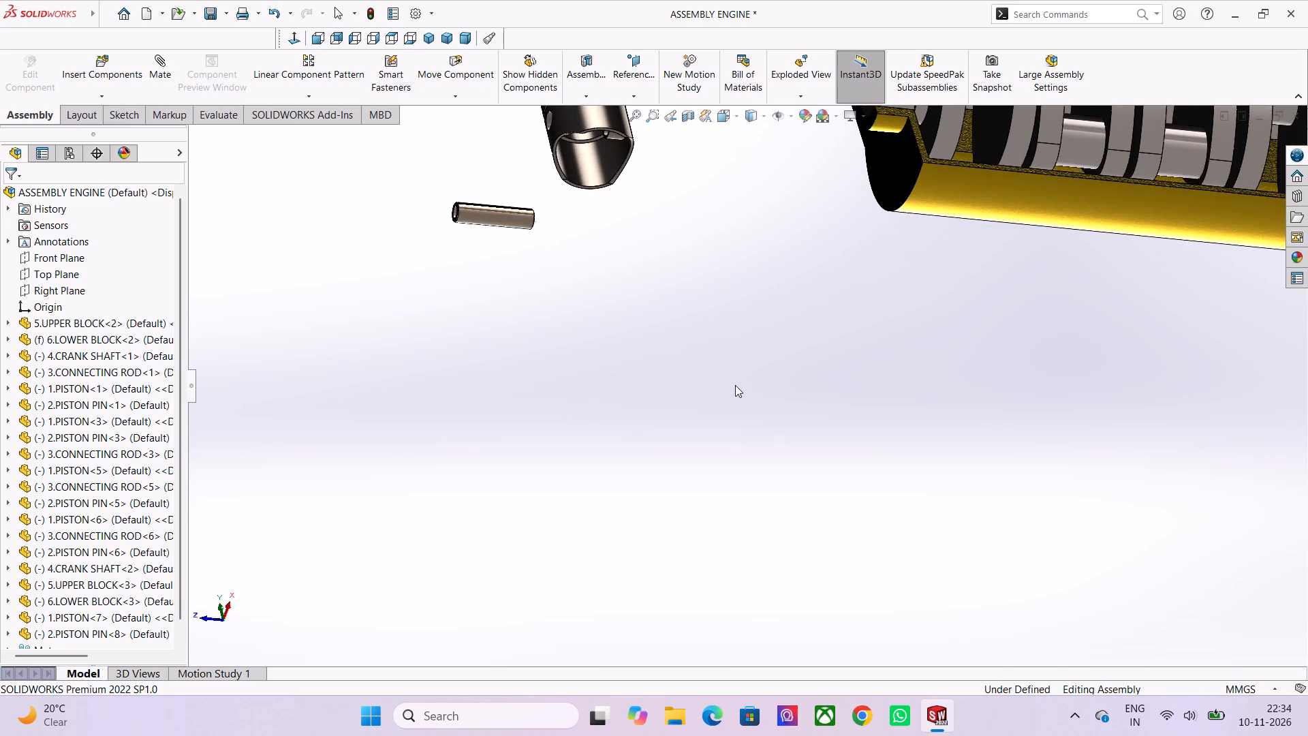
{"action": "scroll", "coordinate": [720, 373], "scroll_direction": "down", "scroll_amount": 4}
{"action": "middle_click_drag", "start_coordinate": [653, 263], "coordinate": [847, 365]}
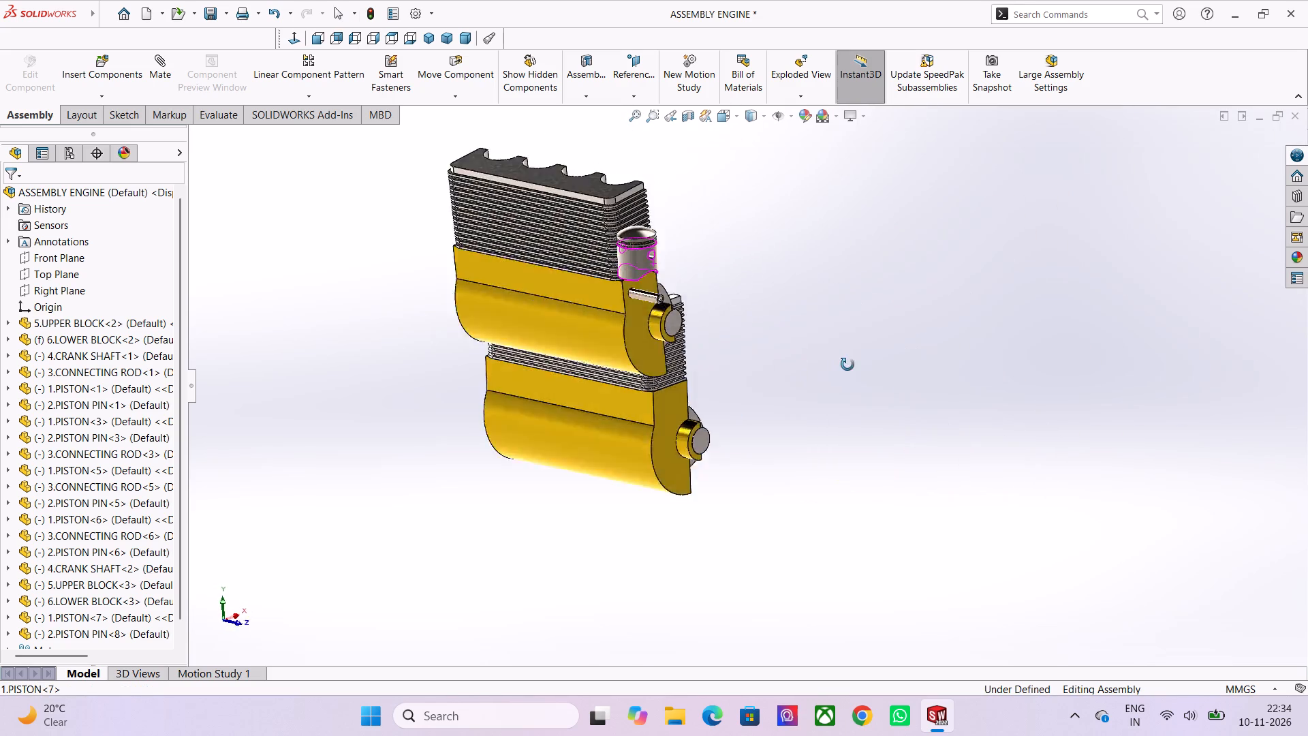
{"action": "middle_click_drag", "start_coordinate": [847, 365], "coordinate": [738, 372]}
{"action": "scroll", "coordinate": [721, 217], "scroll_direction": "up", "scroll_amount": 3}
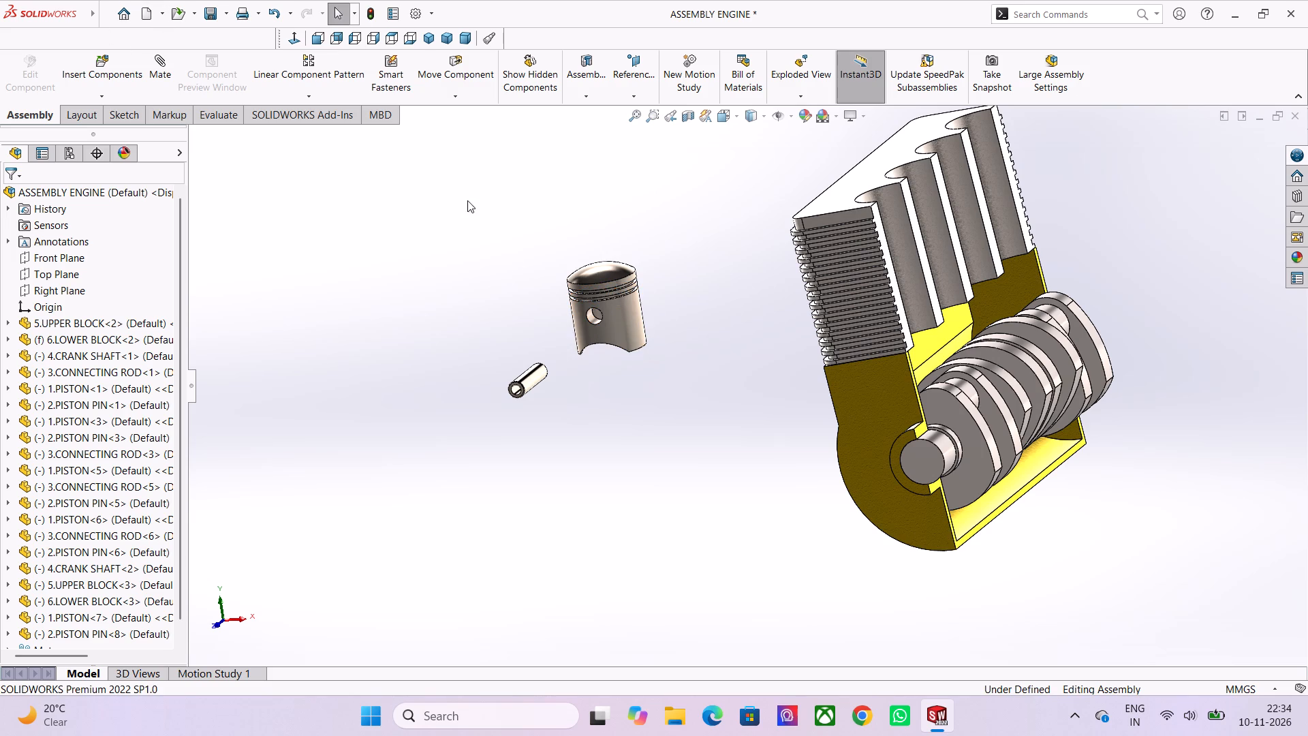
{"action": "scroll", "coordinate": [700, 343], "scroll_direction": "down", "scroll_amount": 1}
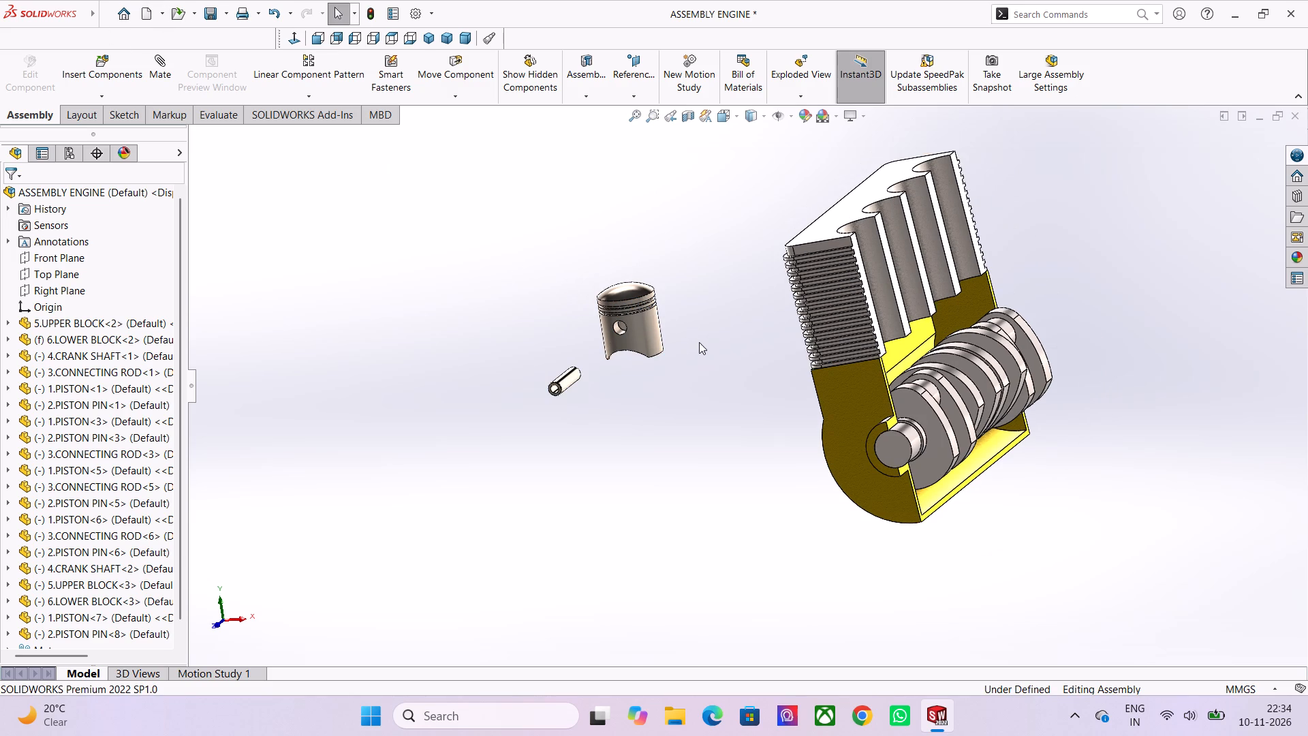
Add a concentric mate between the new piston pin's outer cylindrical face and the pin hole of the loose piston.
{"action": "middle_click_drag", "start_coordinate": [661, 346], "coordinate": [577, 341]}
{"action": "scroll", "coordinate": [634, 393], "scroll_direction": "up", "scroll_amount": 3}
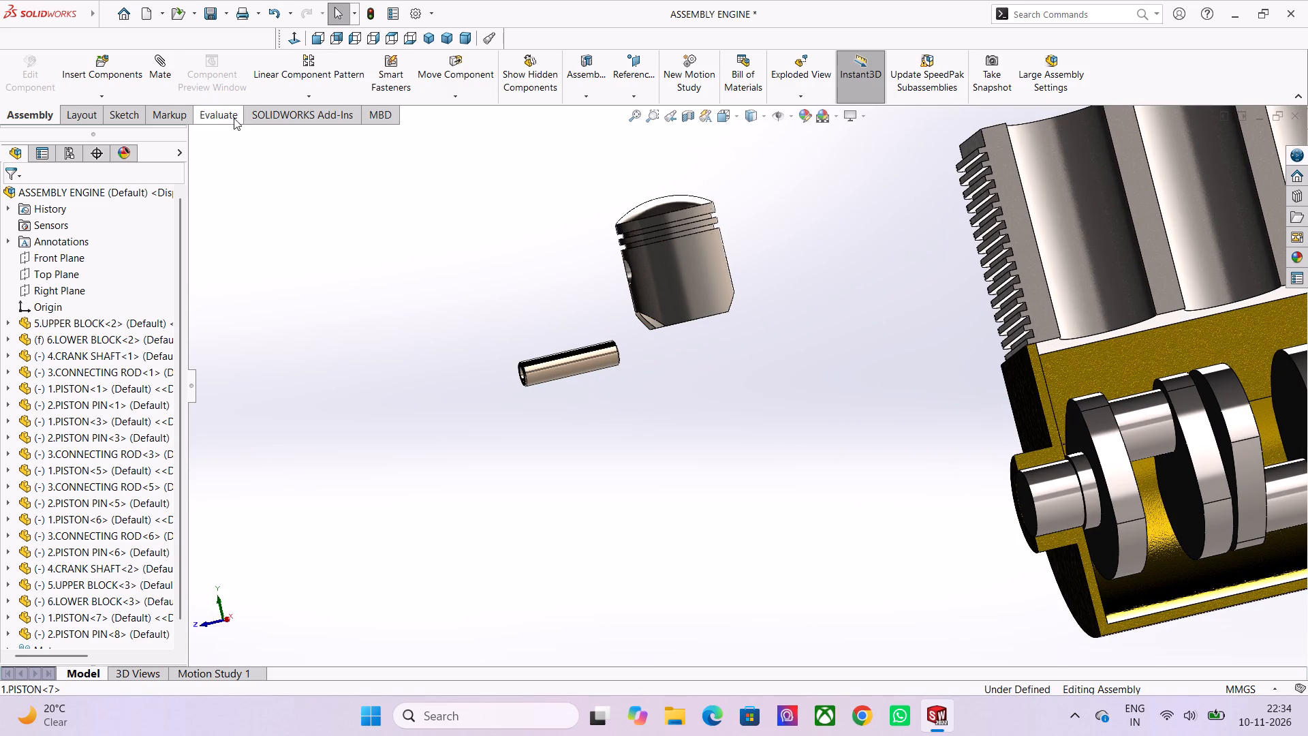
{"action": "left_click", "coordinate": [153, 76]}
{"action": "left_click", "coordinate": [555, 372]}
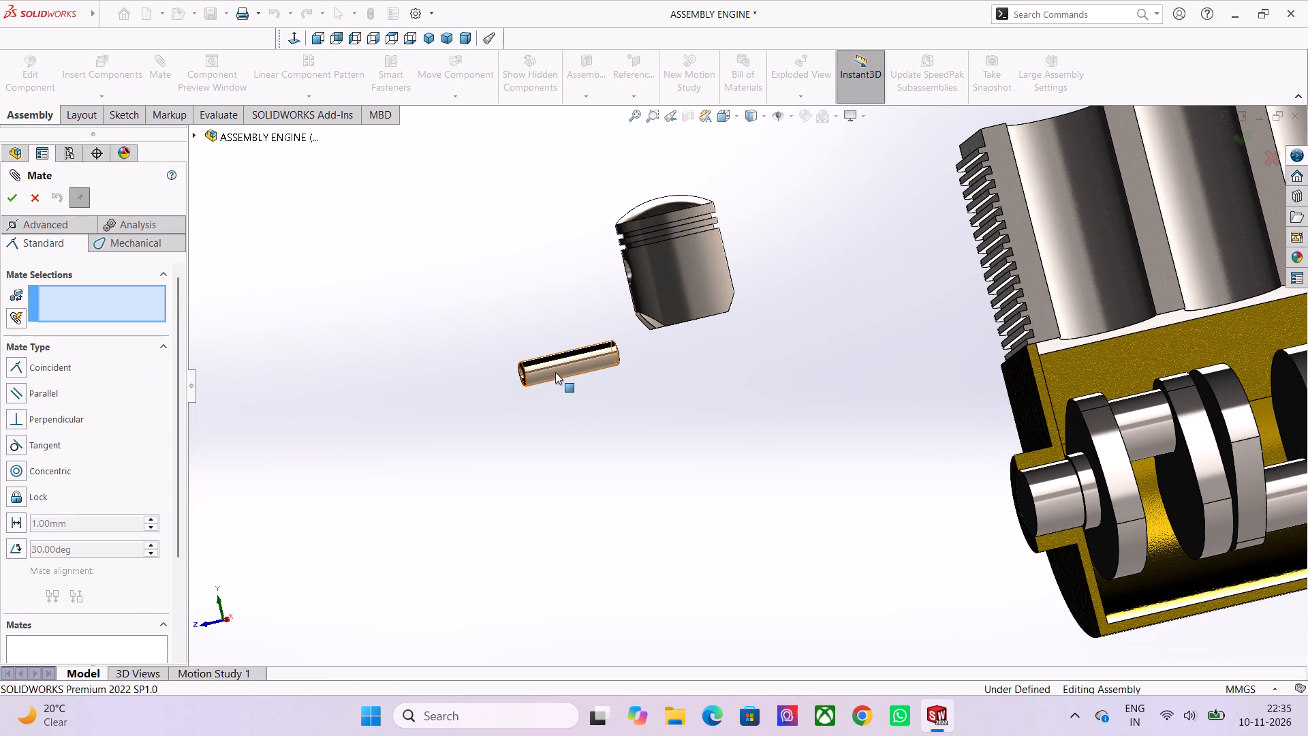
{"action": "middle_click_drag", "start_coordinate": [594, 291], "coordinate": [650, 328]}
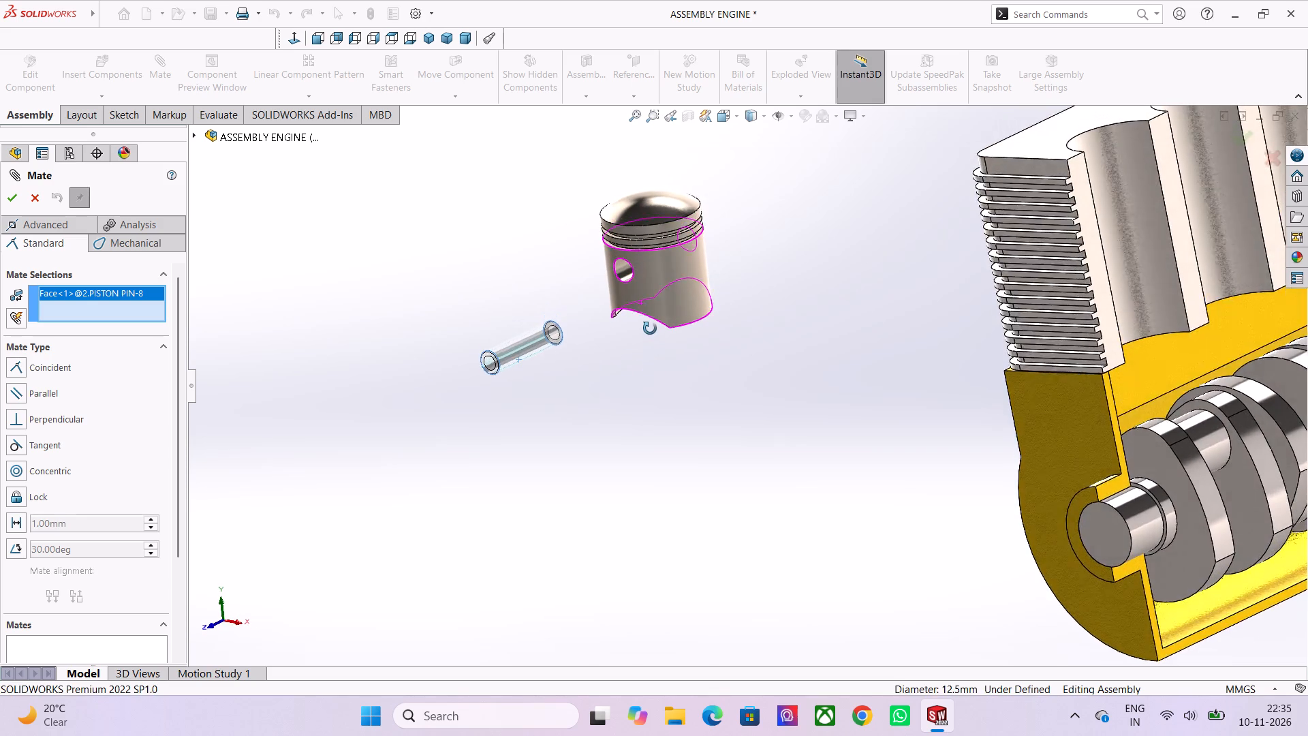
{"action": "middle_click_drag", "start_coordinate": [650, 328], "coordinate": [643, 319]}
{"action": "scroll", "coordinate": [627, 274], "scroll_direction": "up", "scroll_amount": 7}
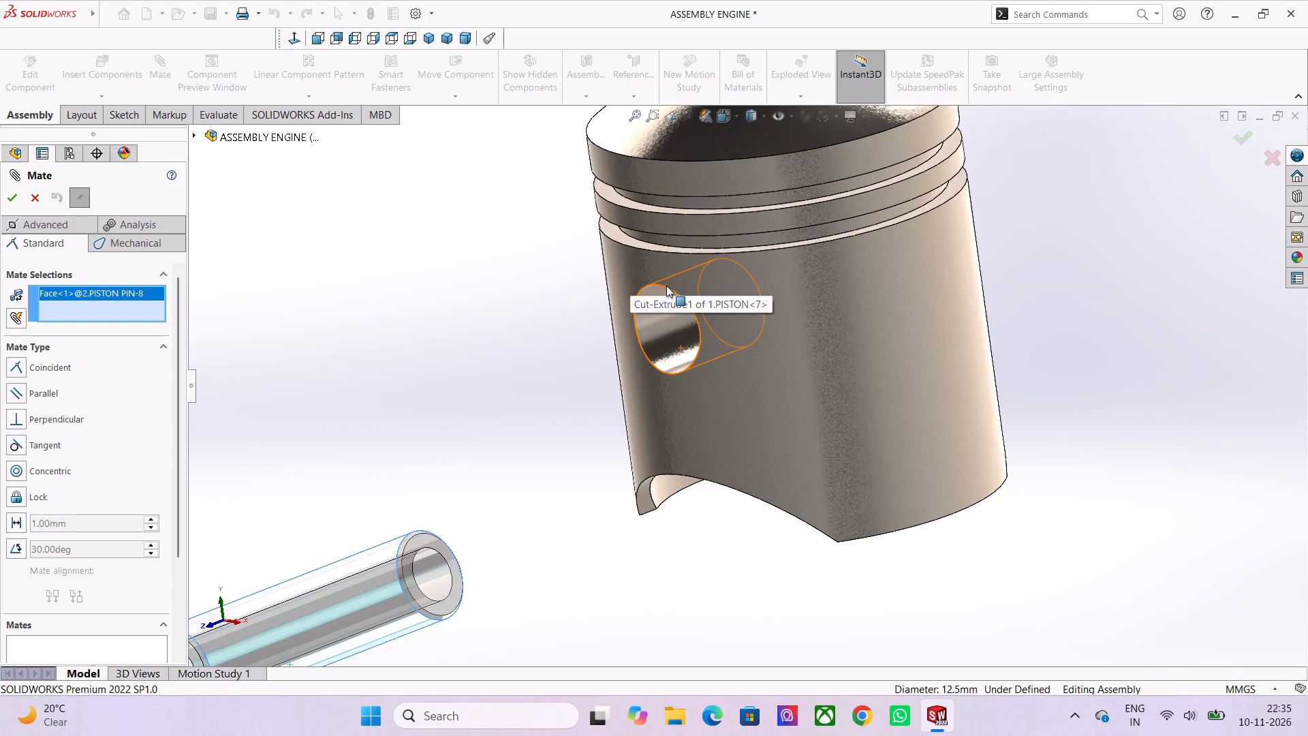
{"action": "left_click", "coordinate": [664, 314]}
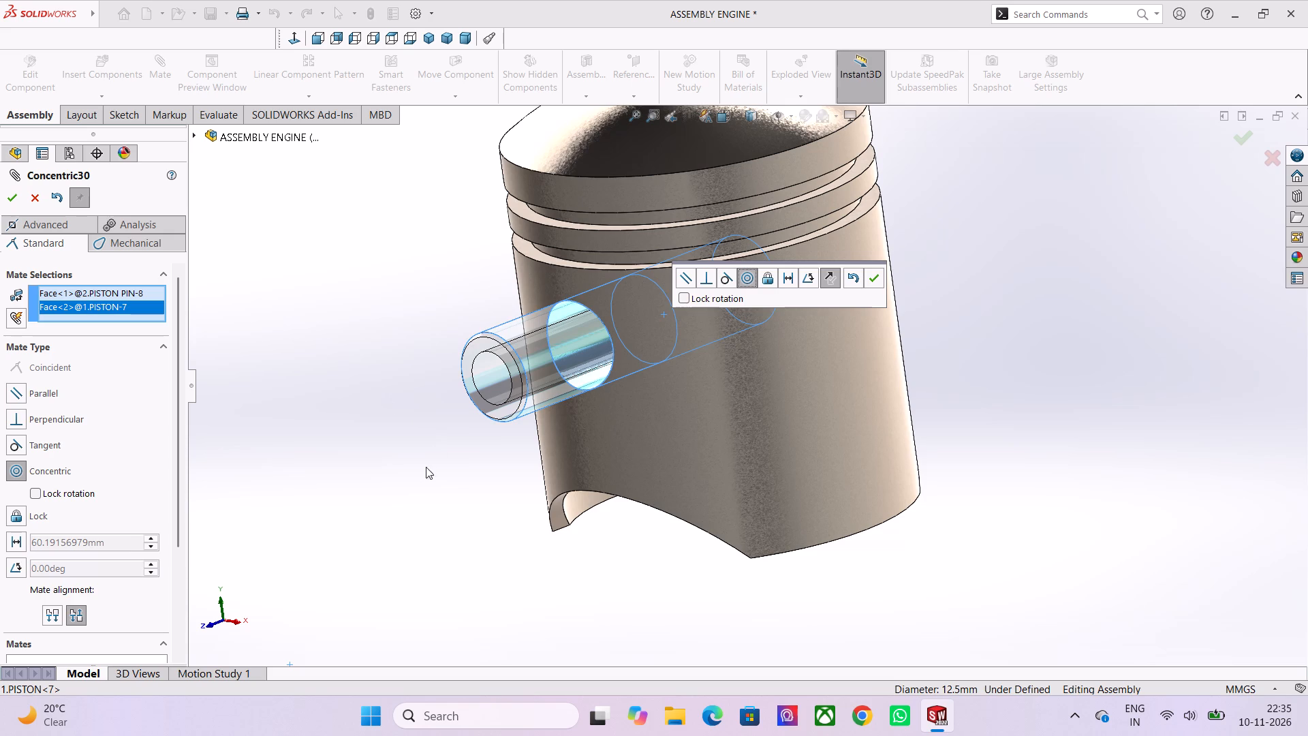
{"action": "left_click", "coordinate": [871, 279]}
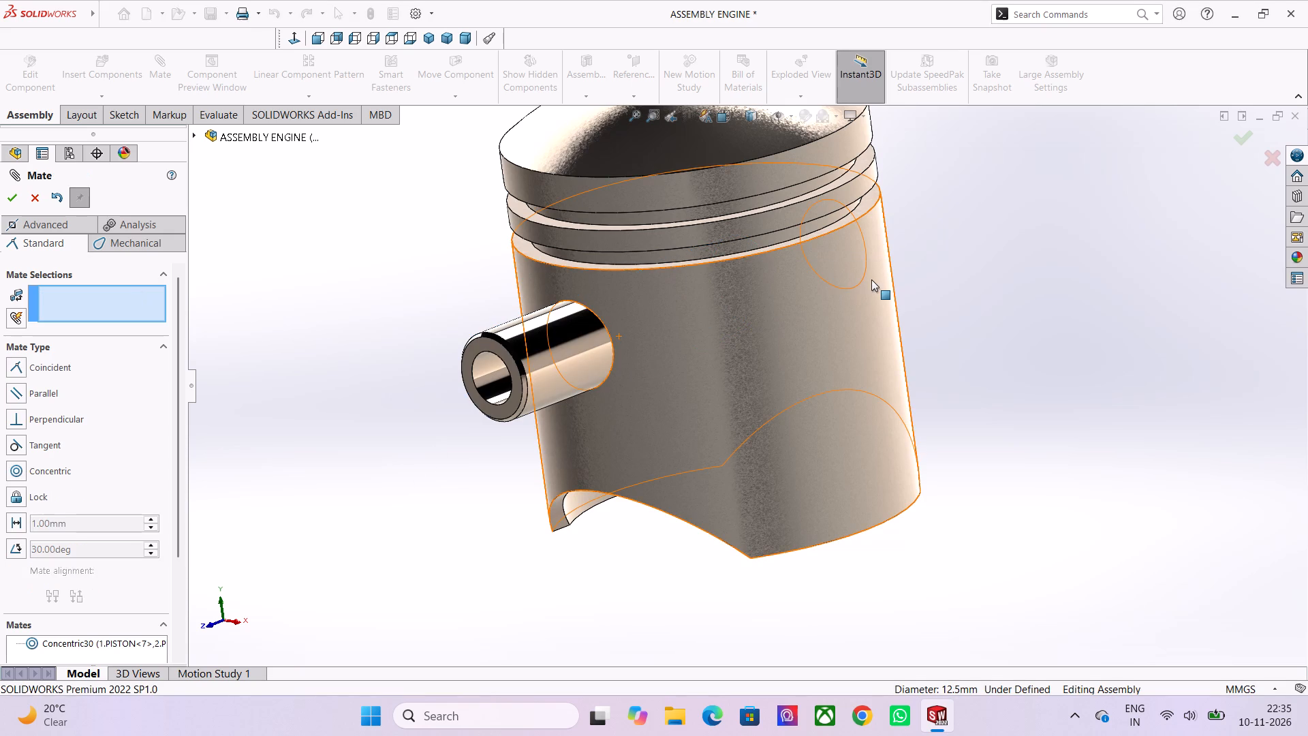
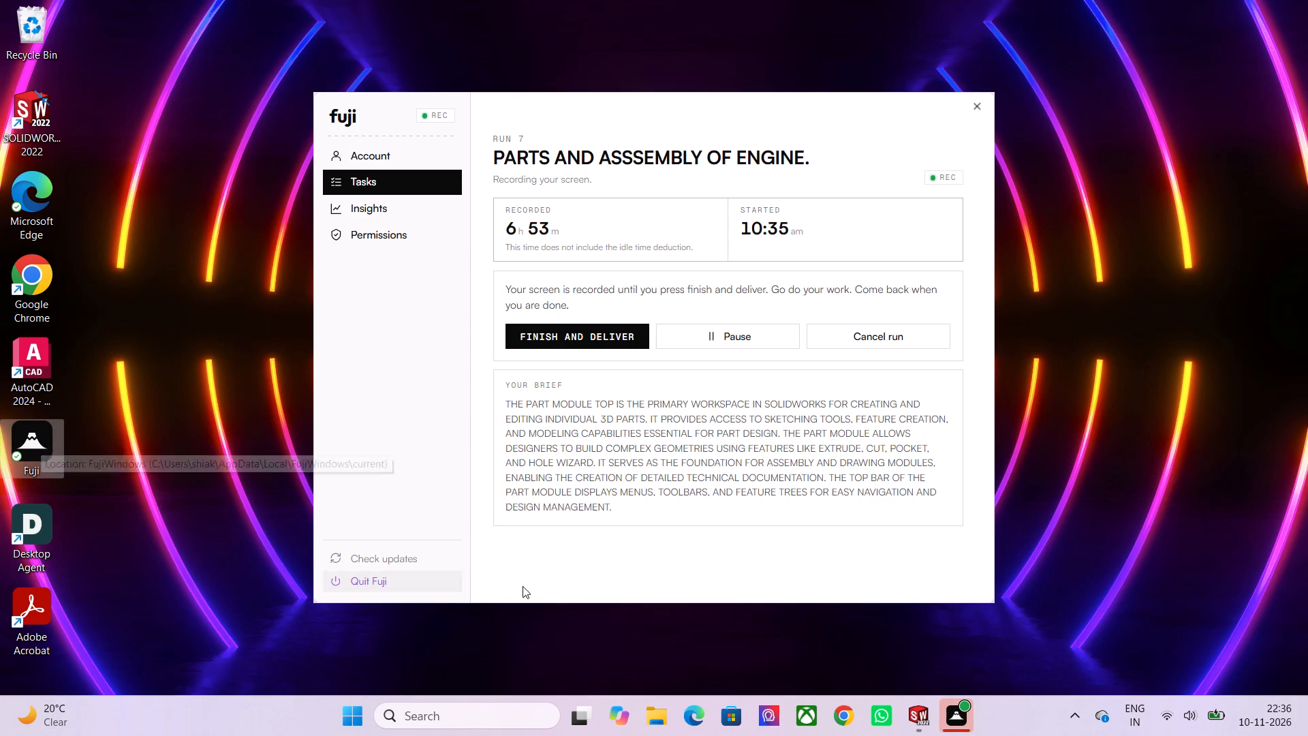
Switch back to SOLIDWORKS and examine the loose piston and its protruding pin beside the engine block.
{"action": "left_click", "coordinate": [915, 721]}
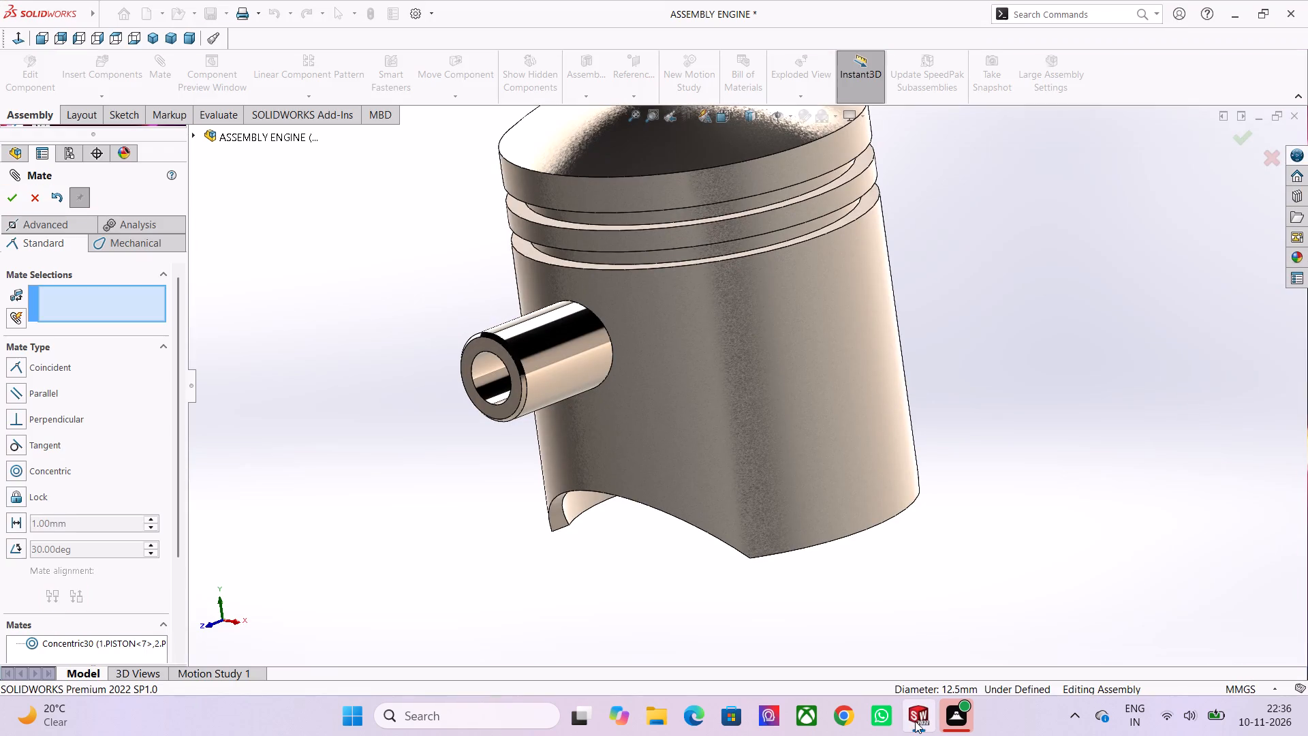
{"action": "scroll", "coordinate": [757, 542], "scroll_direction": "down", "scroll_amount": 1}
{"action": "scroll", "coordinate": [850, 453], "scroll_direction": "down", "scroll_amount": 1}
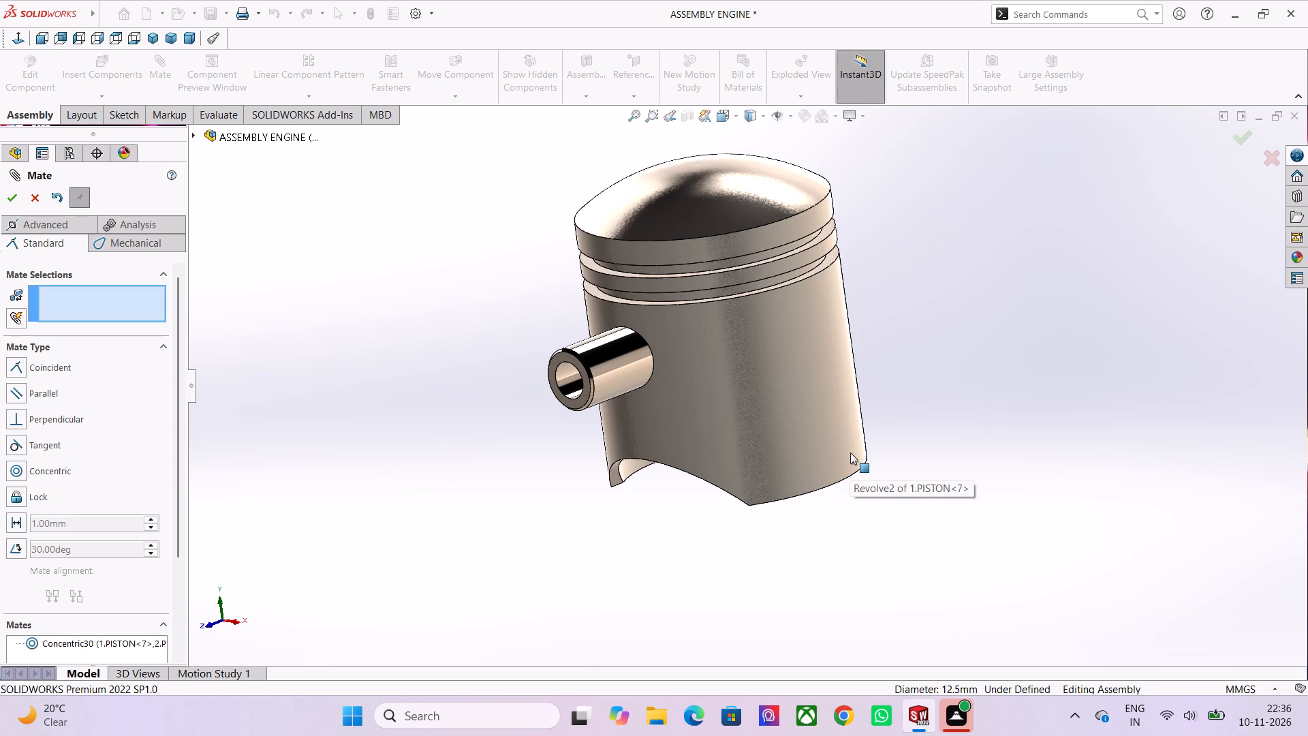
{"action": "scroll", "coordinate": [632, 420], "scroll_direction": "down", "scroll_amount": 2}
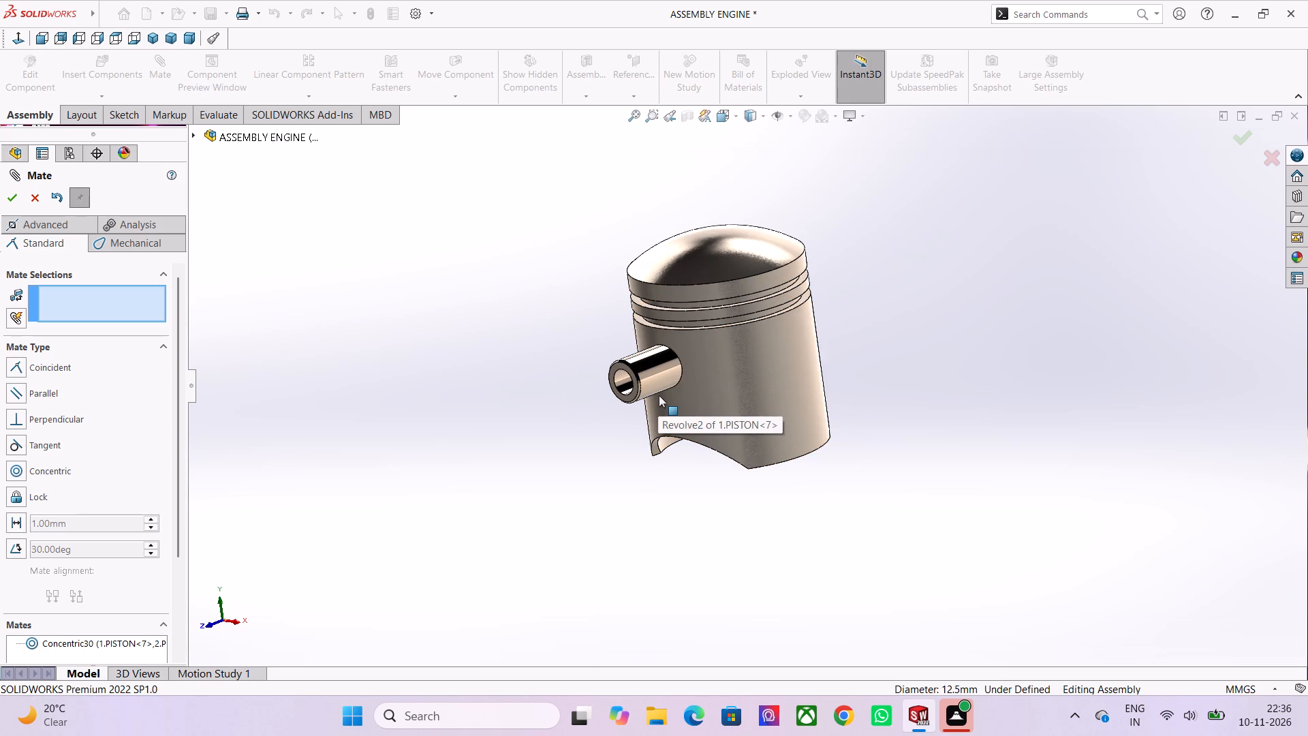
{"action": "scroll", "coordinate": [659, 395], "scroll_direction": "down", "scroll_amount": 1}
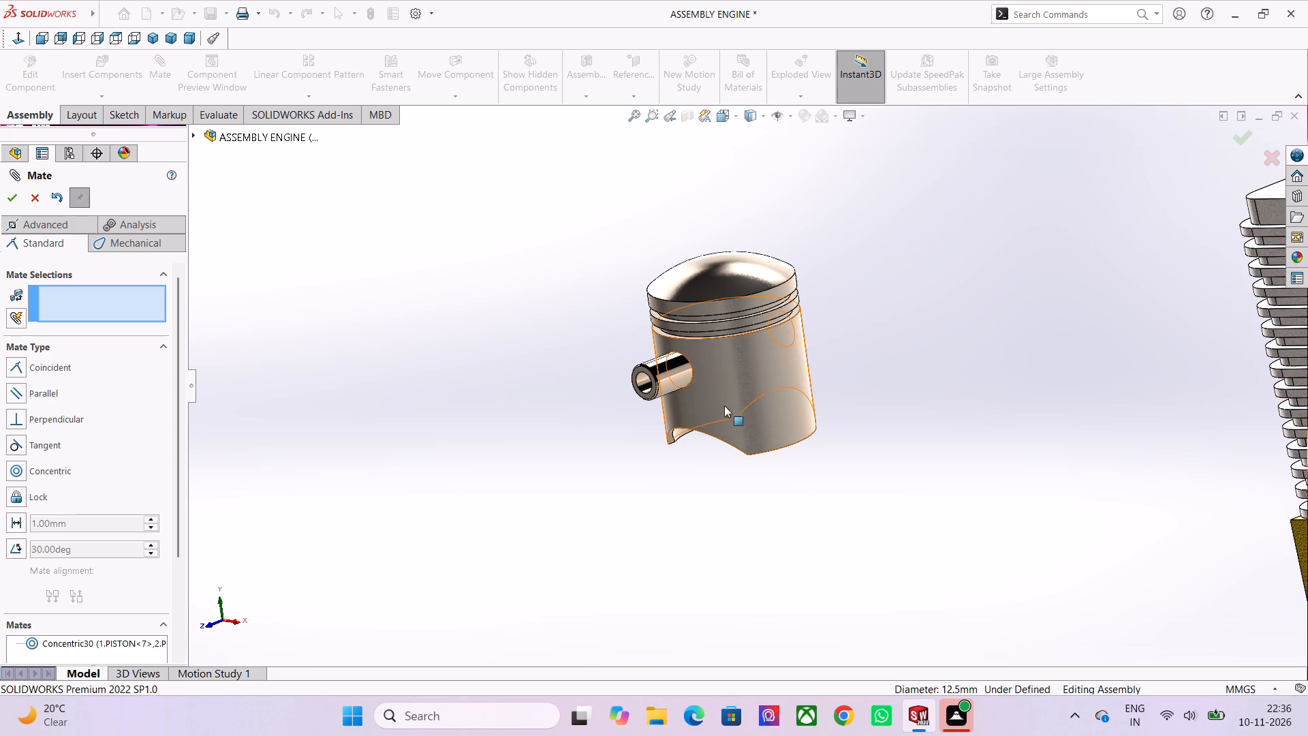
{"action": "scroll", "coordinate": [739, 453], "scroll_direction": "down", "scroll_amount": 1}
{"action": "scroll", "coordinate": [748, 519], "scroll_direction": "down", "scroll_amount": 1}
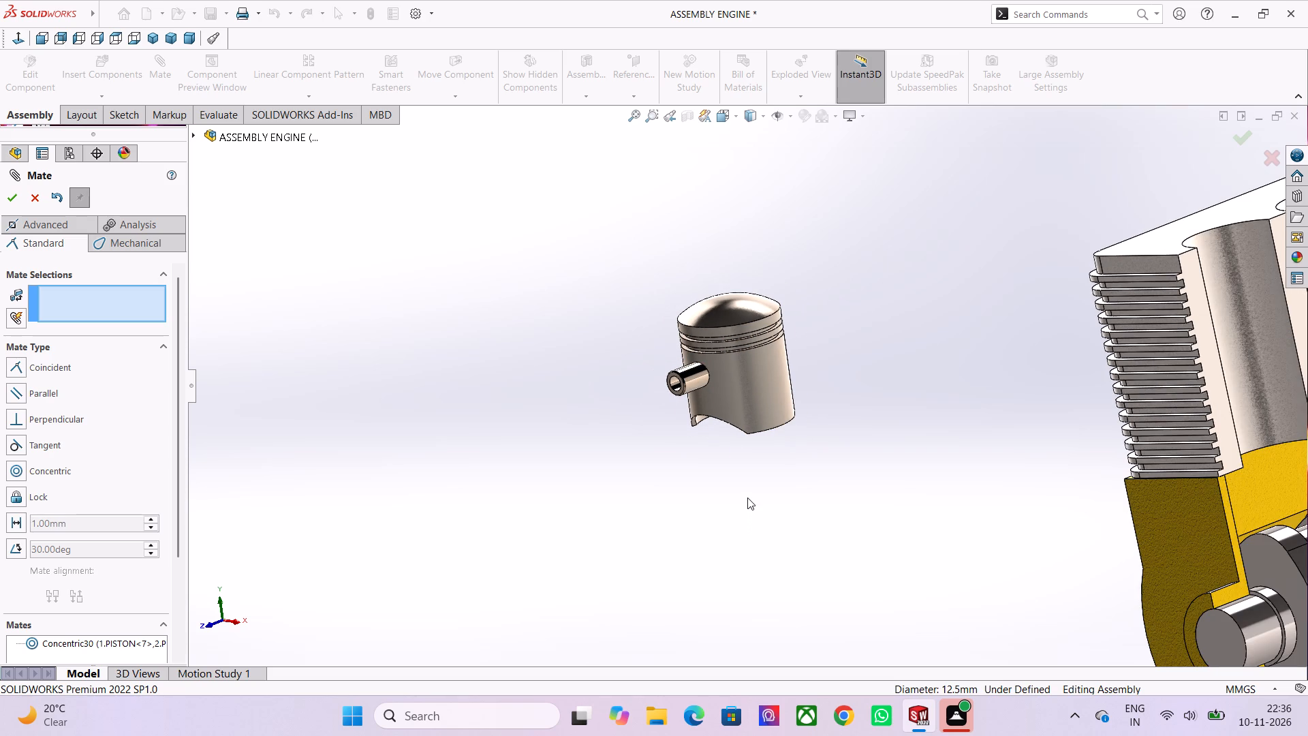
{"action": "scroll", "coordinate": [743, 483], "scroll_direction": "down", "scroll_amount": 1}
{"action": "scroll", "coordinate": [738, 398], "scroll_direction": "up", "scroll_amount": 2}
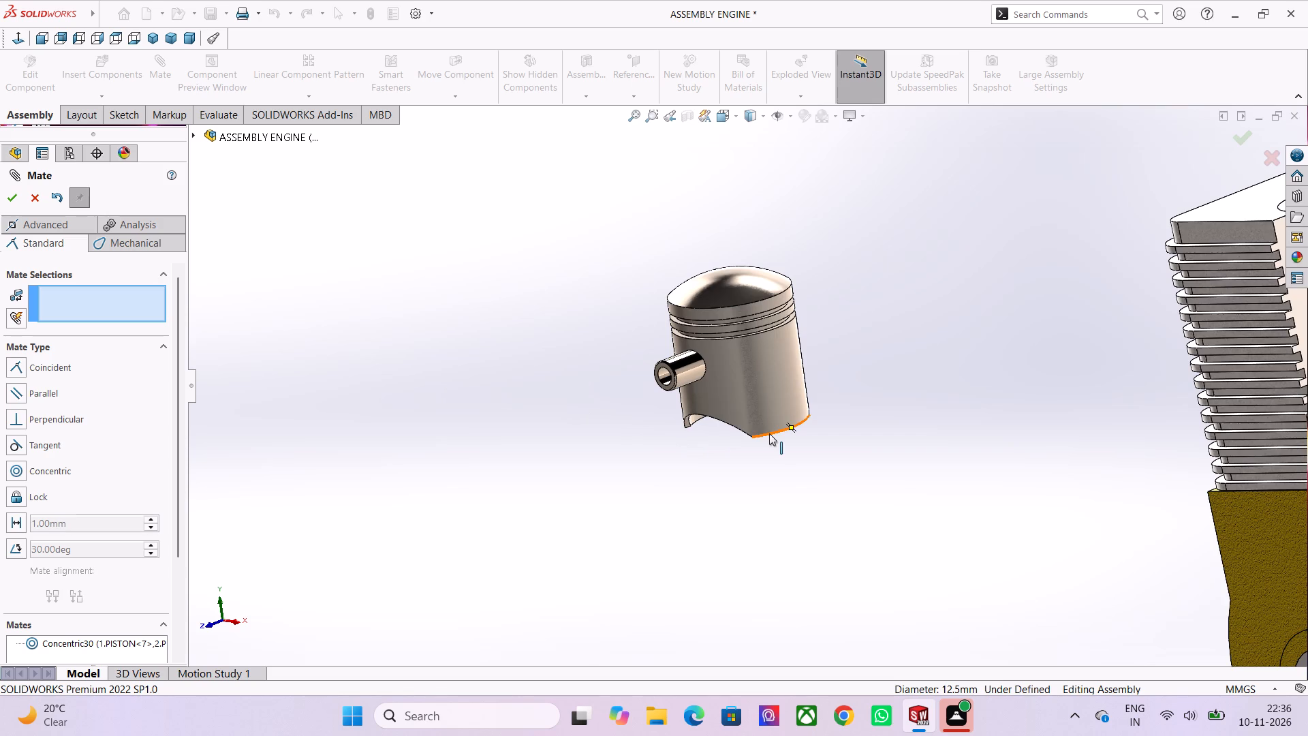
{"action": "scroll", "coordinate": [769, 433], "scroll_direction": "up", "scroll_amount": 3}
{"action": "scroll", "coordinate": [704, 453], "scroll_direction": "down", "scroll_amount": 2}
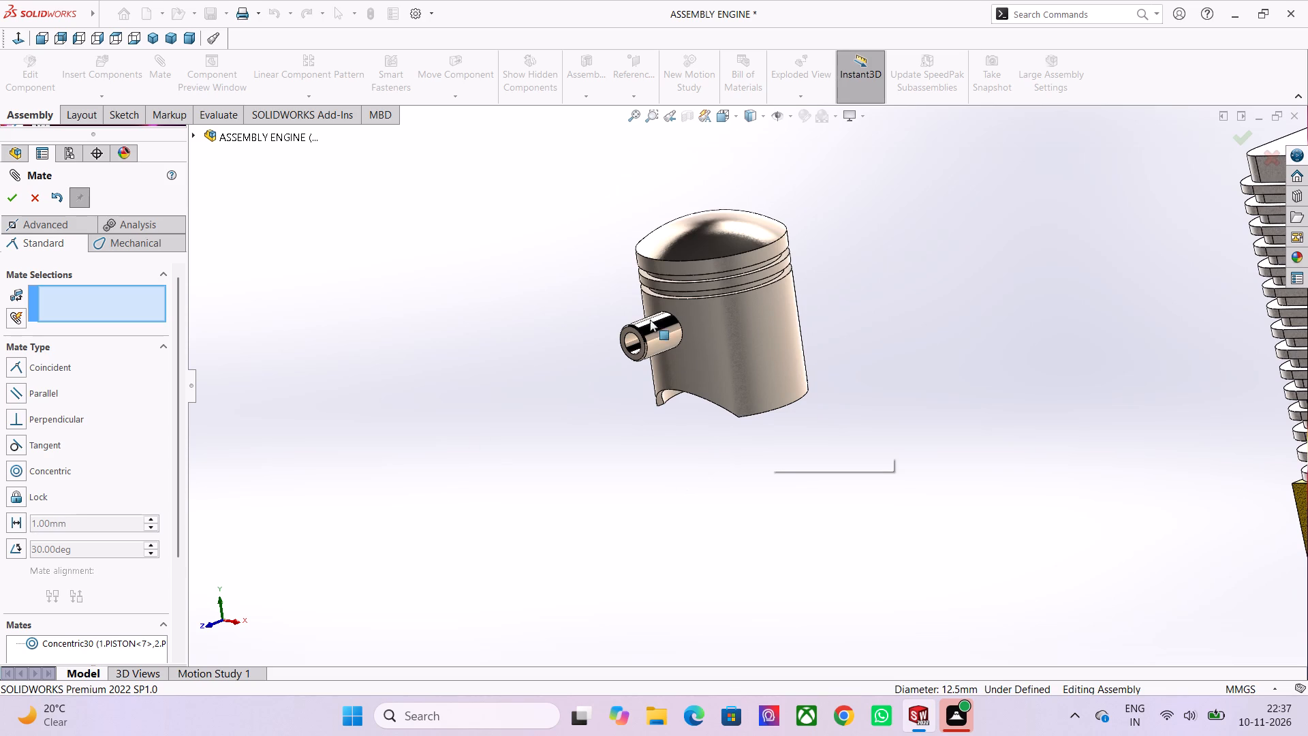
{"action": "scroll", "coordinate": [665, 356], "scroll_direction": "down", "scroll_amount": 1}
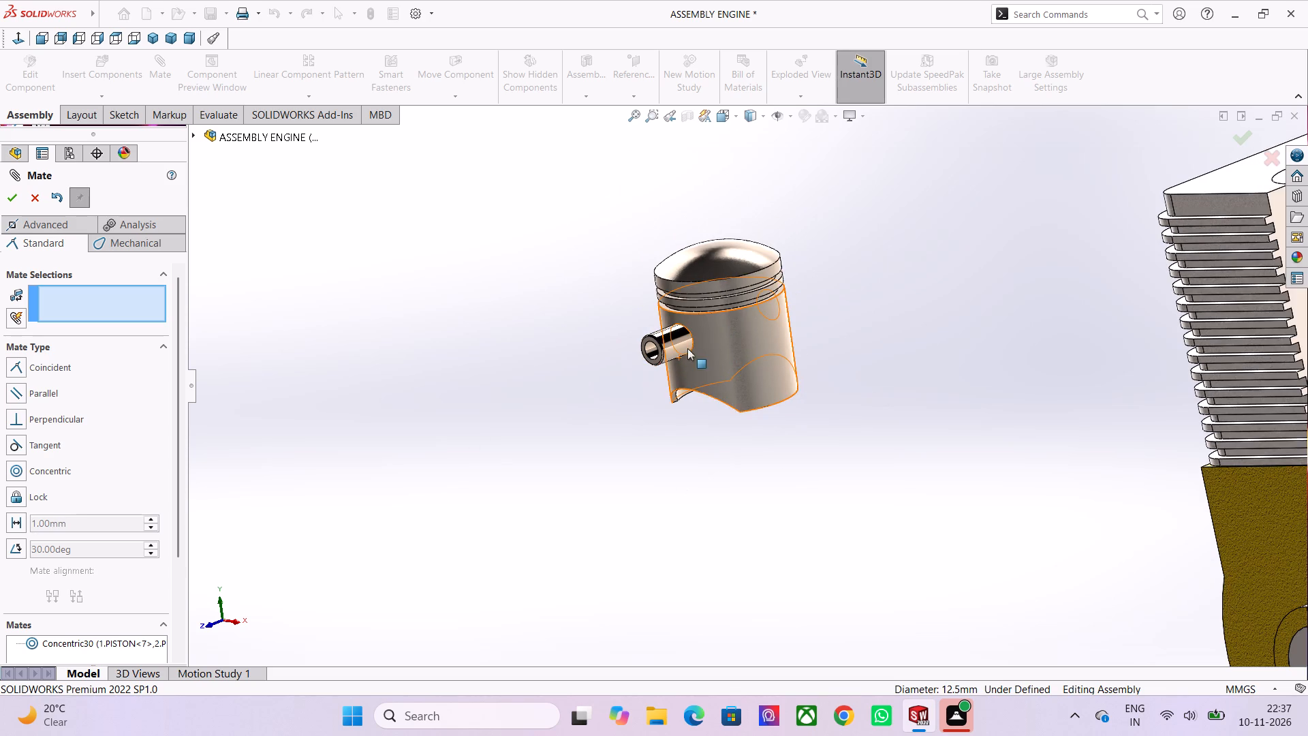
{"action": "scroll", "coordinate": [714, 353], "scroll_direction": "up", "scroll_amount": 2}
Add a centered width mate between the loose piston's two inner pin-boss end faces and the new piston pin's two end faces.
{"action": "middle_click_drag", "start_coordinate": [756, 532], "coordinate": [708, 382]}
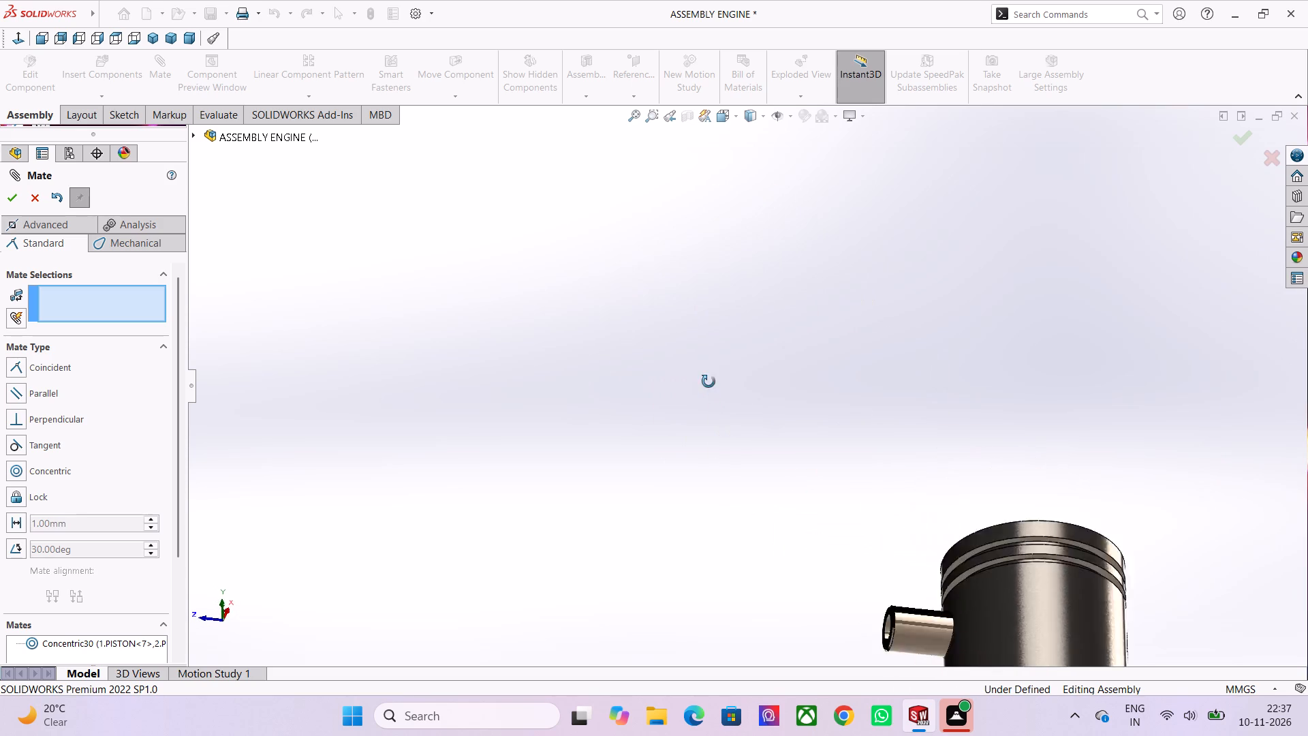
{"action": "middle_click_drag", "start_coordinate": [708, 382], "coordinate": [708, 373]}
{"action": "scroll", "coordinate": [805, 497], "scroll_direction": "down", "scroll_amount": 2}
{"action": "scroll", "coordinate": [884, 540], "scroll_direction": "down", "scroll_amount": 2}
{"action": "middle_click_drag", "start_coordinate": [905, 605], "coordinate": [885, 484]}
{"action": "scroll", "coordinate": [899, 555], "scroll_direction": "up", "scroll_amount": 7}
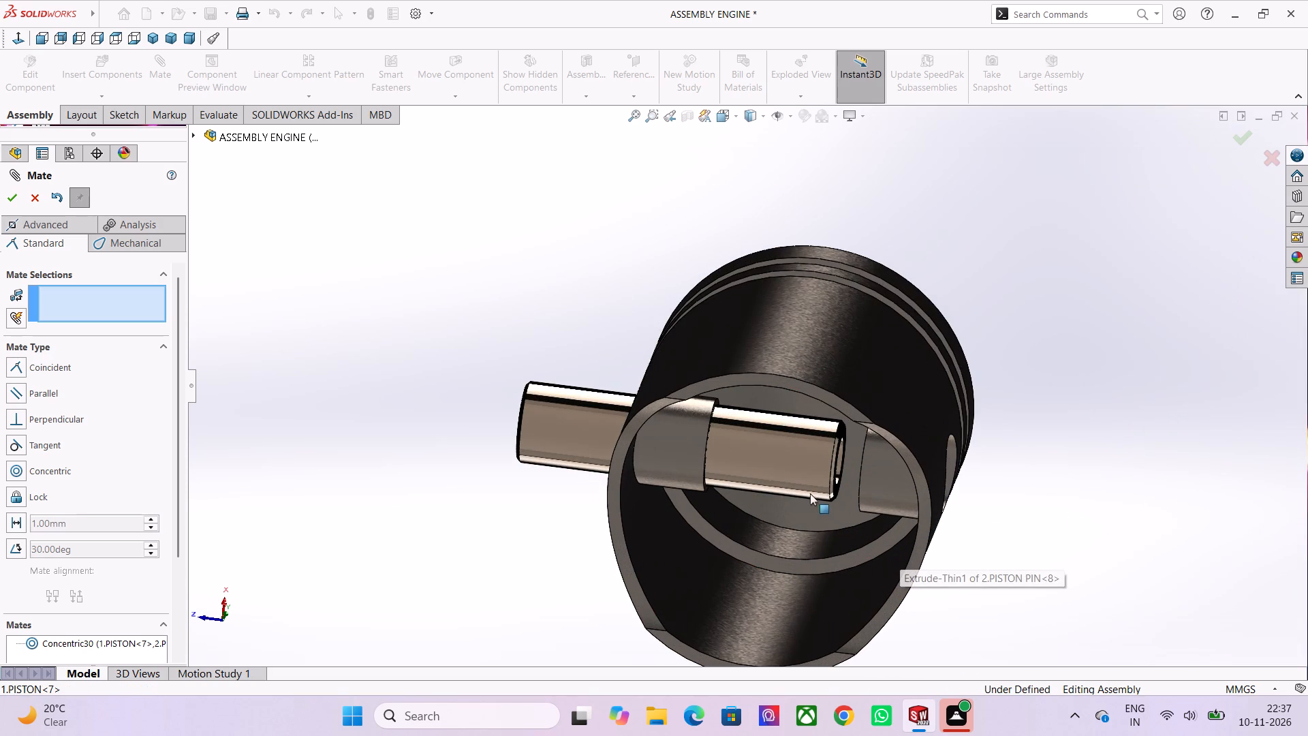
{"action": "left_click", "coordinate": [50, 229]}
{"action": "left_click", "coordinate": [44, 413]}
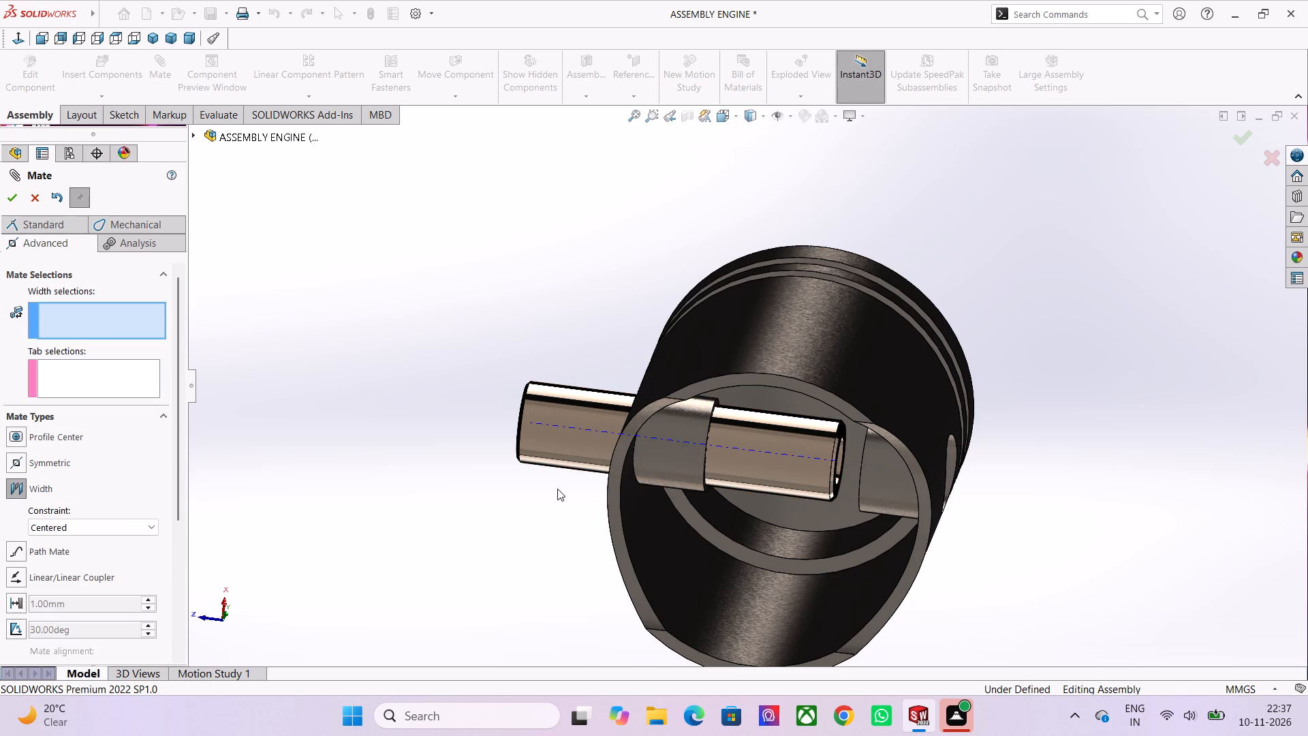
{"action": "middle_click_drag", "start_coordinate": [715, 499], "coordinate": [664, 467]}
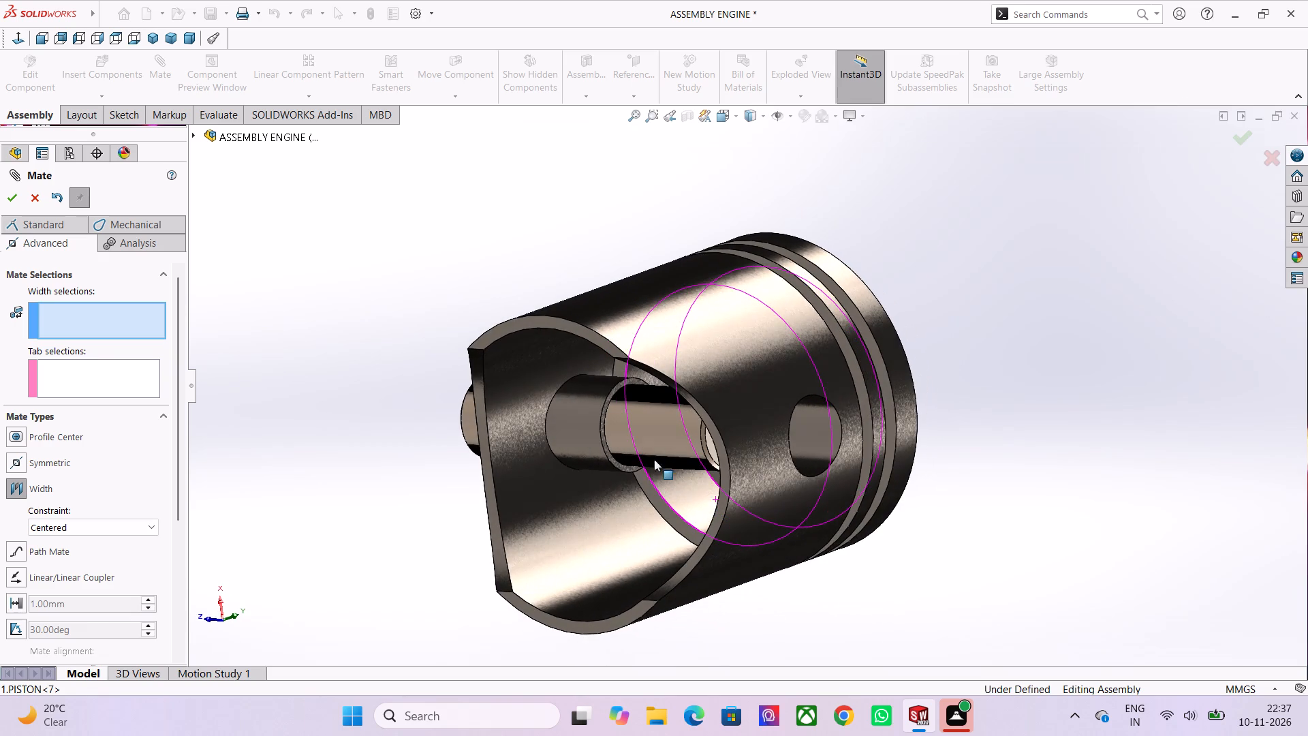
{"action": "scroll", "coordinate": [613, 425], "scroll_direction": "up", "scroll_amount": 5}
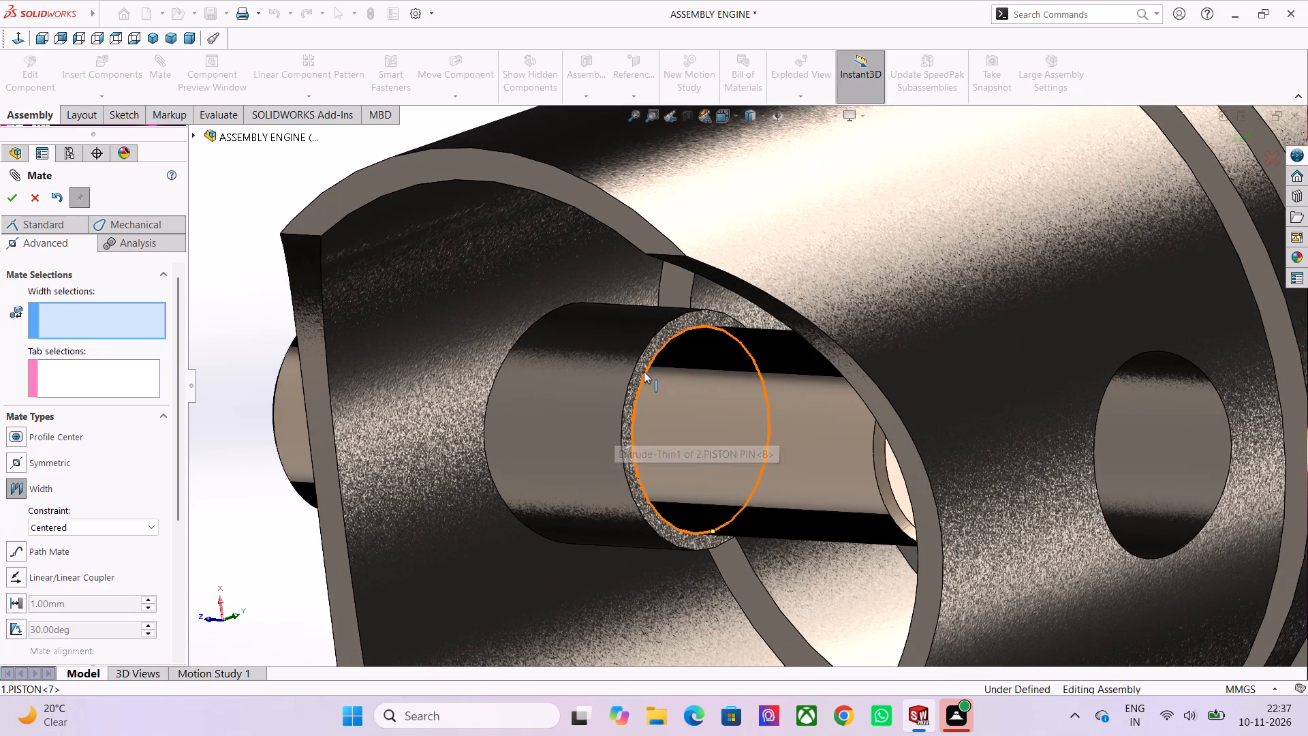
{"action": "left_click", "coordinate": [641, 367]}
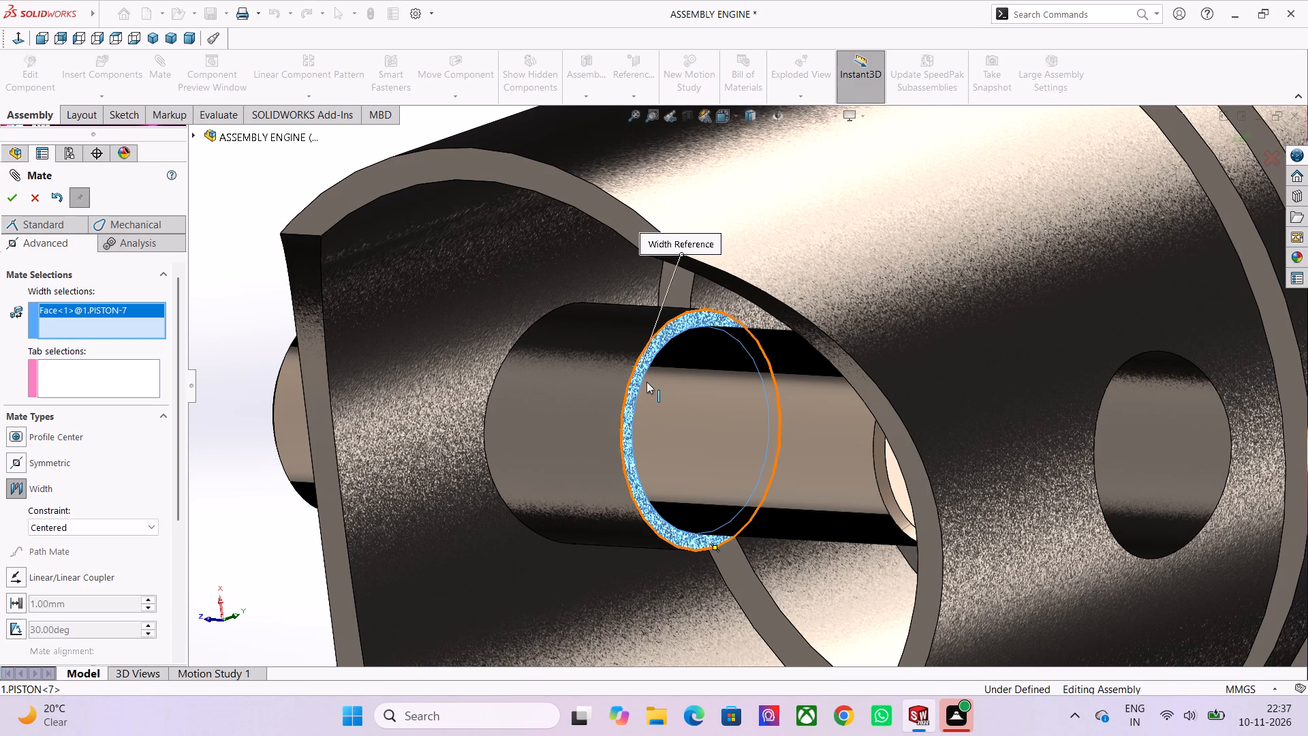
{"action": "scroll", "coordinate": [681, 469], "scroll_direction": "down", "scroll_amount": 1}
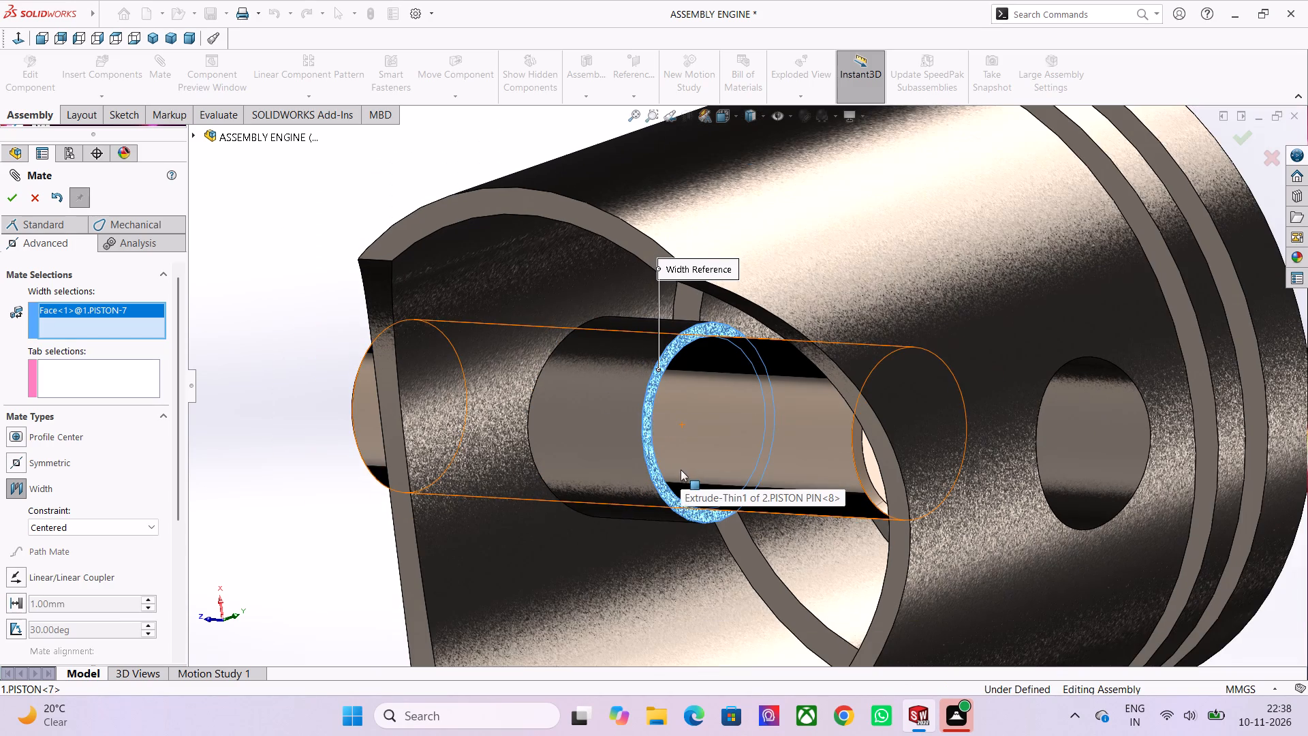
{"action": "middle_click_drag", "start_coordinate": [691, 470], "coordinate": [826, 482]}
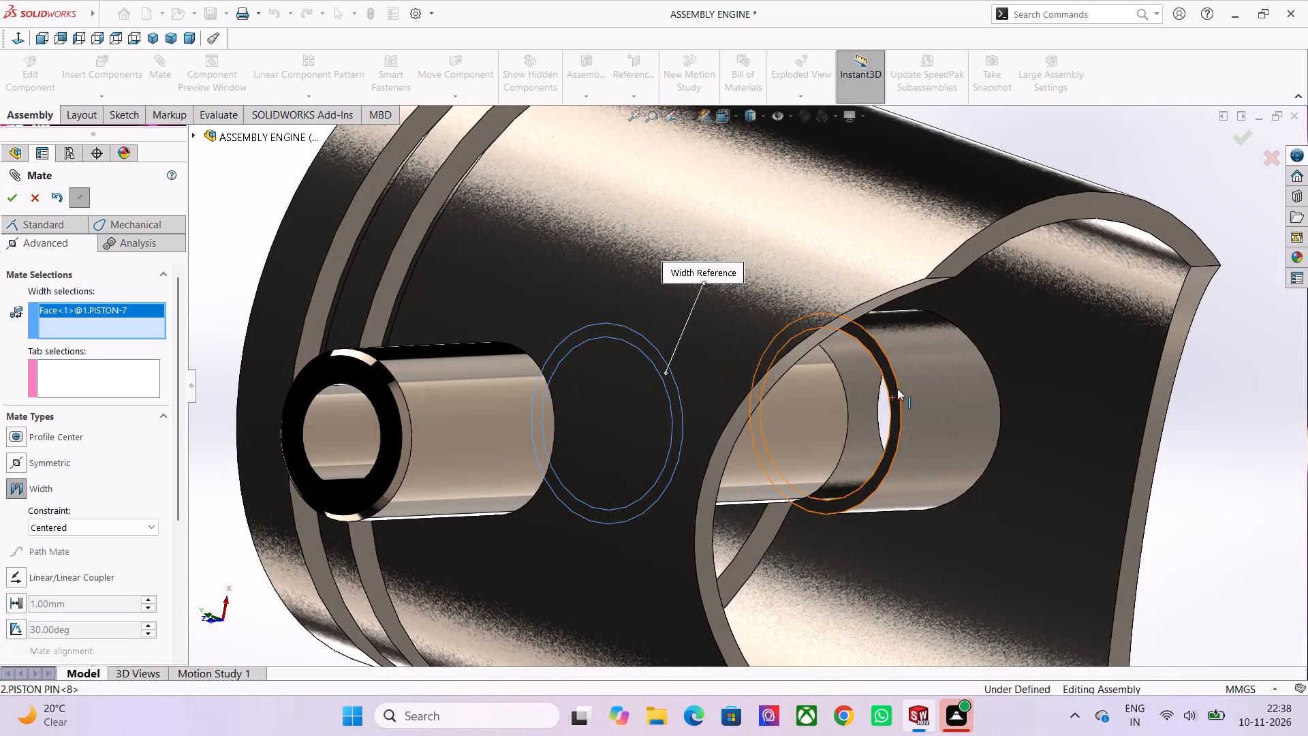
{"action": "left_click", "coordinate": [883, 364]}
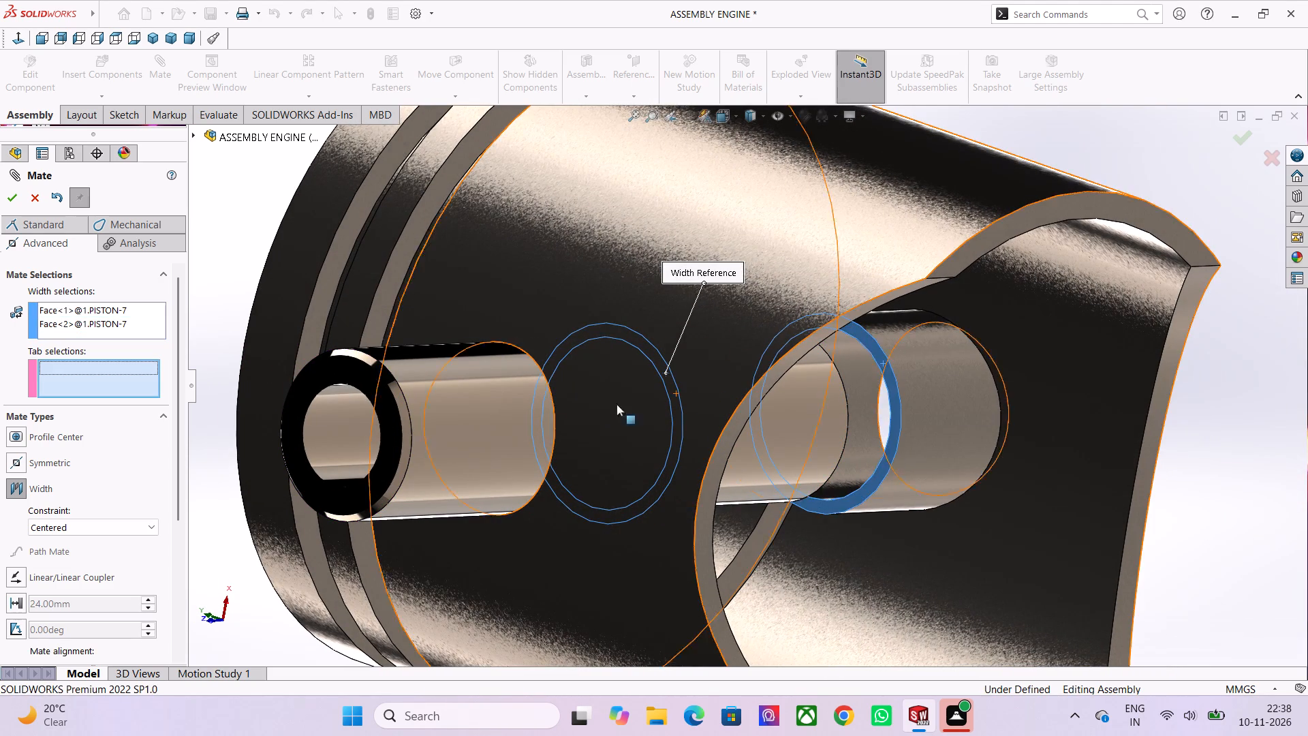
{"action": "left_click", "coordinate": [381, 391]}
{"action": "scroll", "coordinate": [441, 443], "scroll_direction": "down", "scroll_amount": 2}
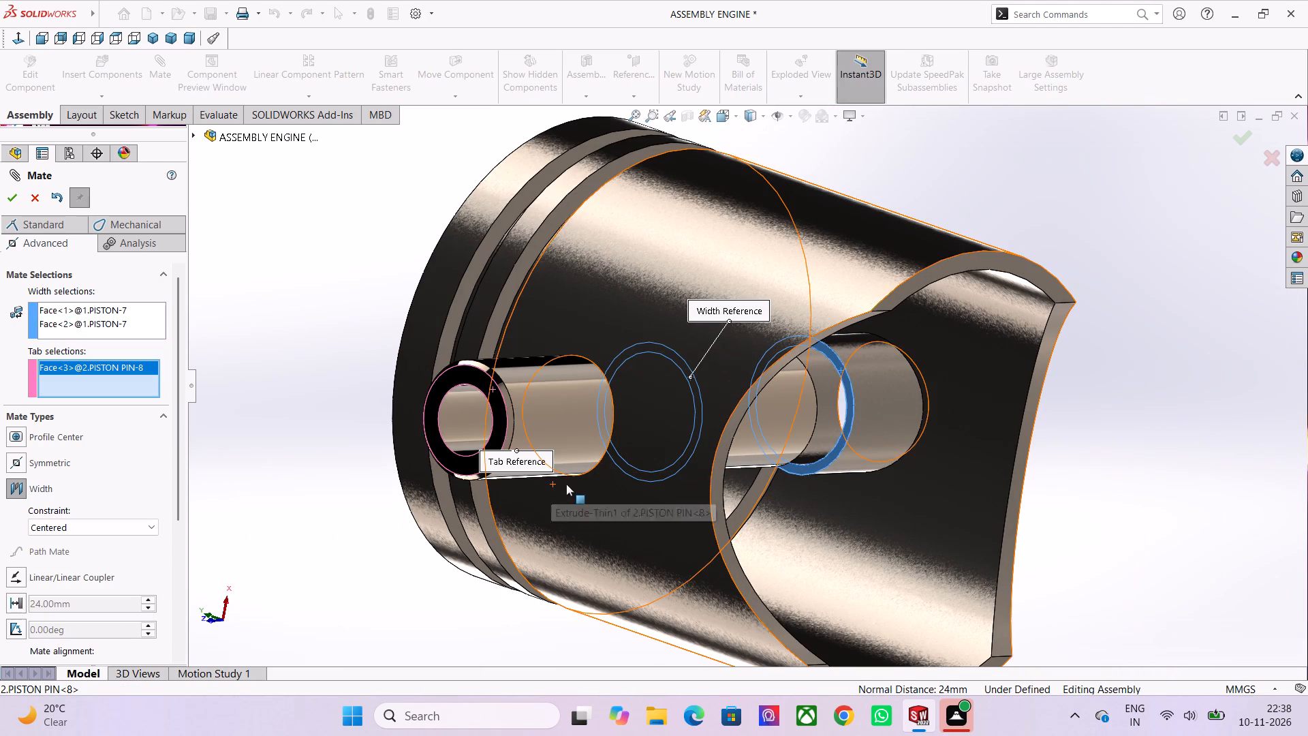
{"action": "scroll", "coordinate": [598, 491], "scroll_direction": "down", "scroll_amount": 1}
{"action": "scroll", "coordinate": [728, 478], "scroll_direction": "down", "scroll_amount": 1}
{"action": "middle_click_drag", "start_coordinate": [869, 476], "coordinate": [809, 501]}
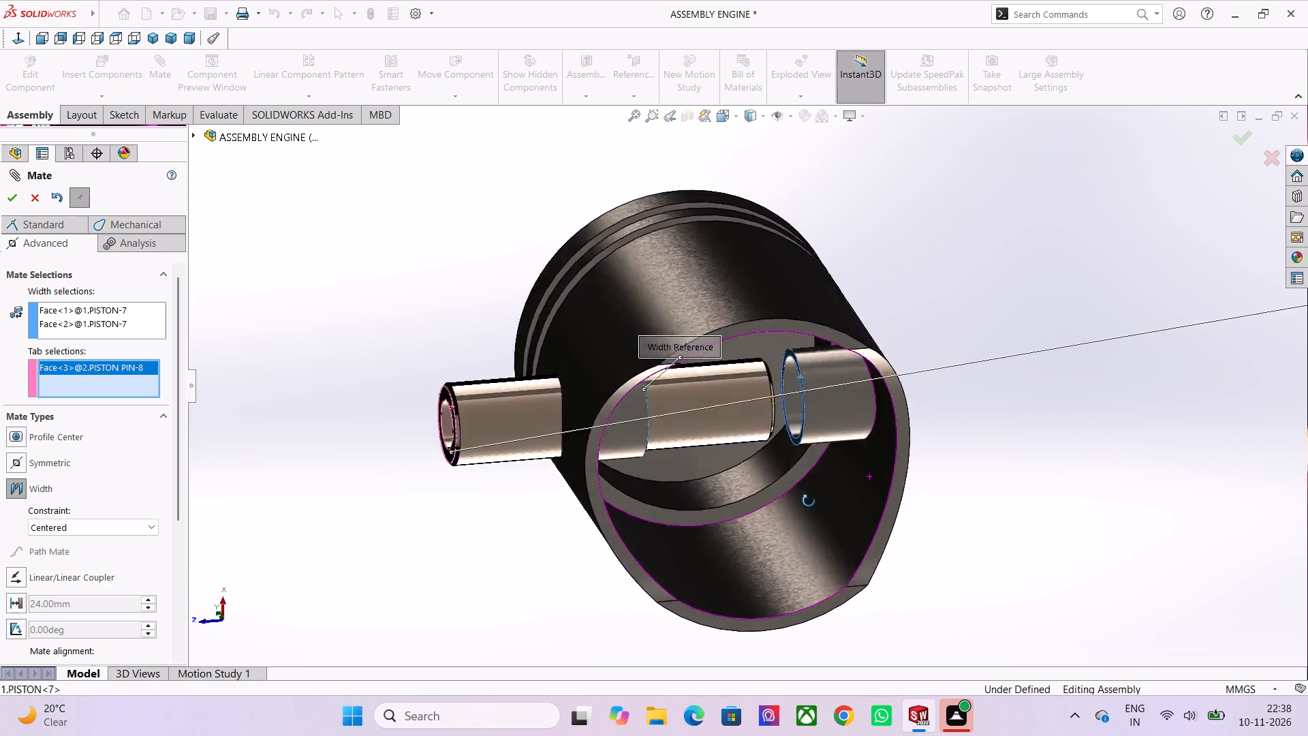
{"action": "middle_click_drag", "start_coordinate": [809, 501], "coordinate": [751, 710]}
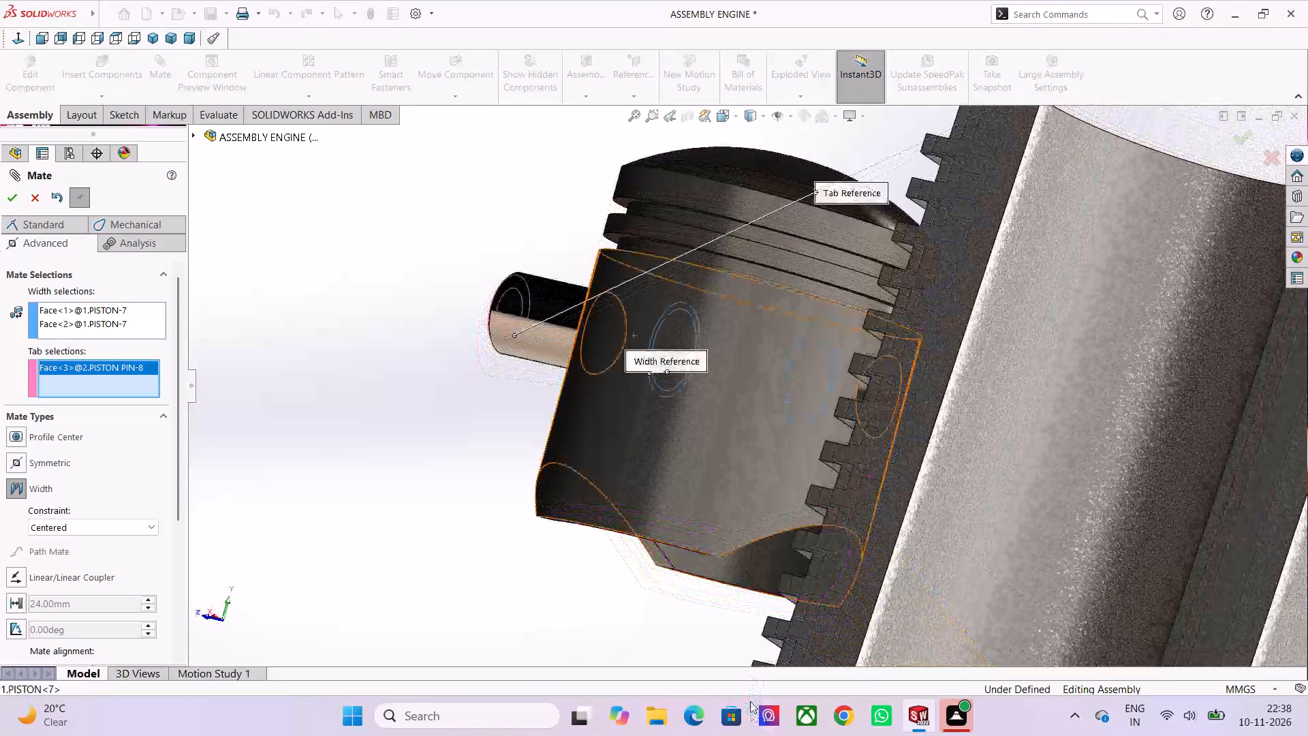
{"action": "scroll", "coordinate": [681, 429], "scroll_direction": "down", "scroll_amount": 1}
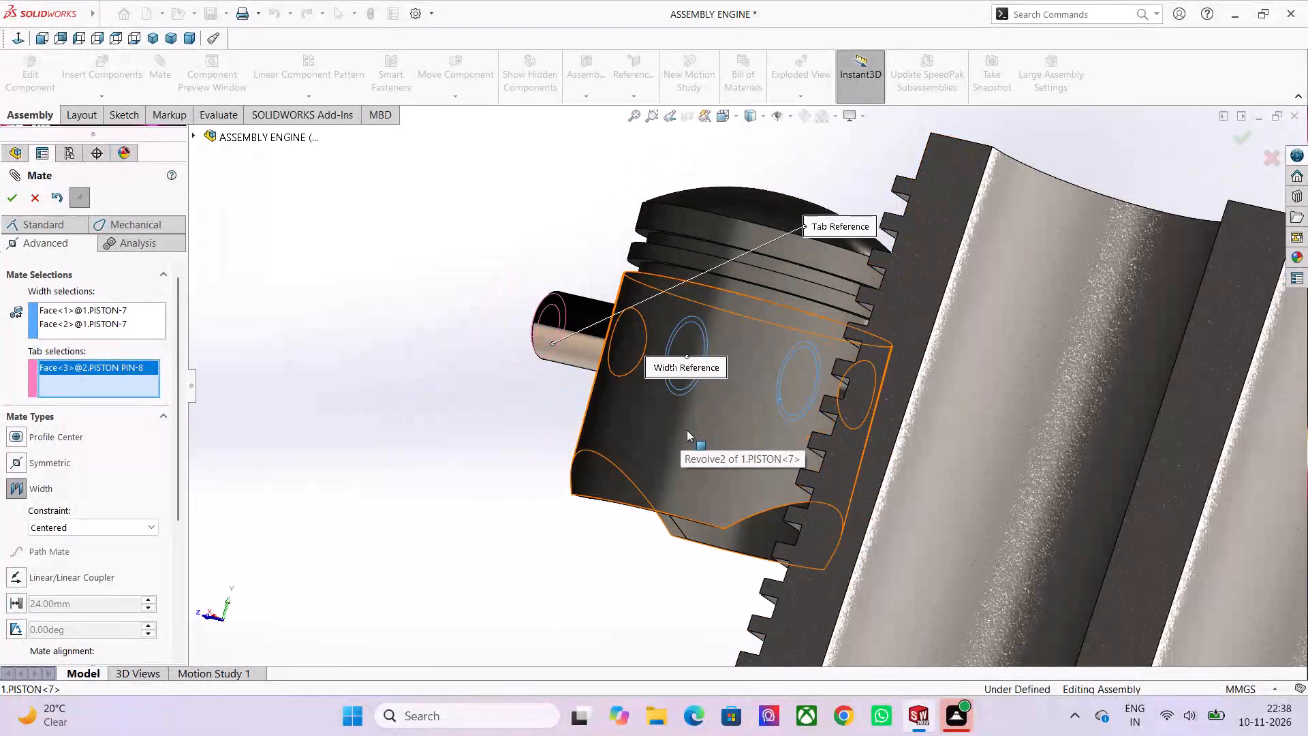
{"action": "middle_click_drag", "start_coordinate": [644, 446], "coordinate": [666, 543]}
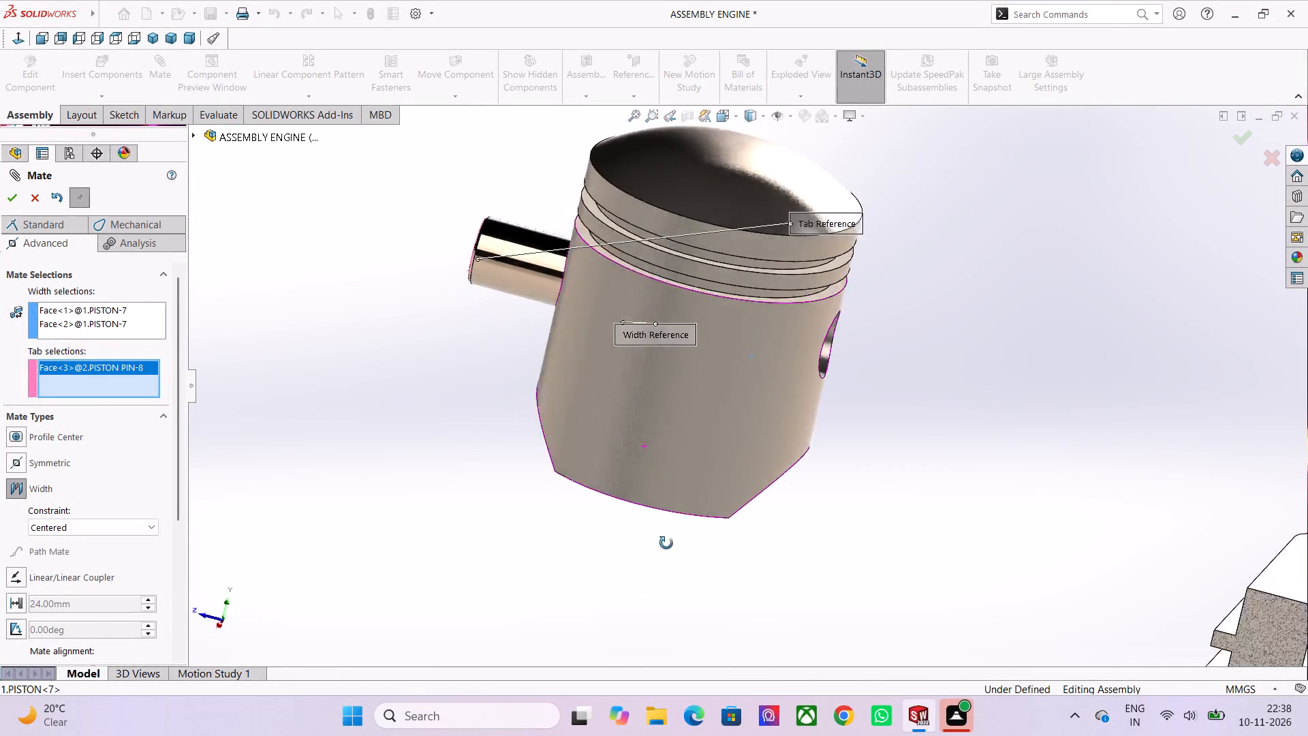
{"action": "middle_click_drag", "start_coordinate": [666, 543], "coordinate": [547, 503]}
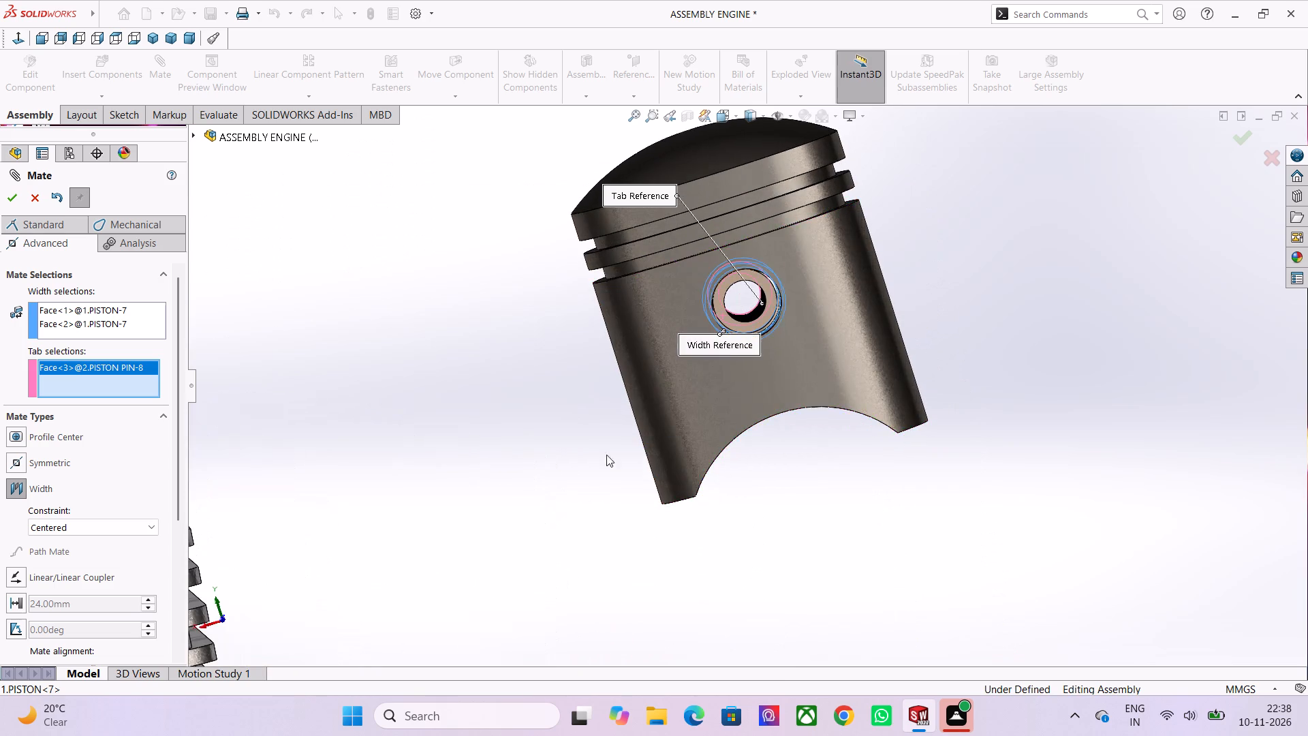
{"action": "scroll", "coordinate": [730, 350], "scroll_direction": "up", "scroll_amount": 1}
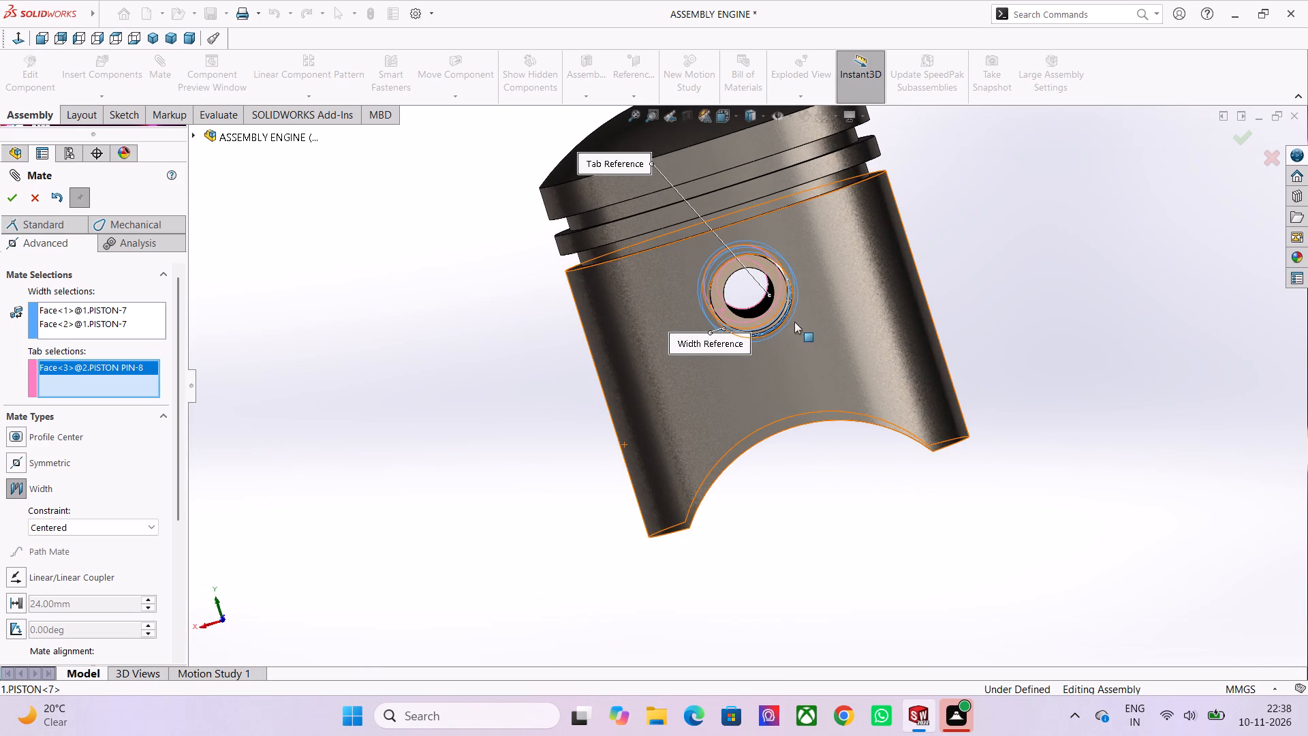
{"action": "scroll", "coordinate": [754, 281], "scroll_direction": "up", "scroll_amount": 3}
{"action": "left_click", "coordinate": [755, 271]}
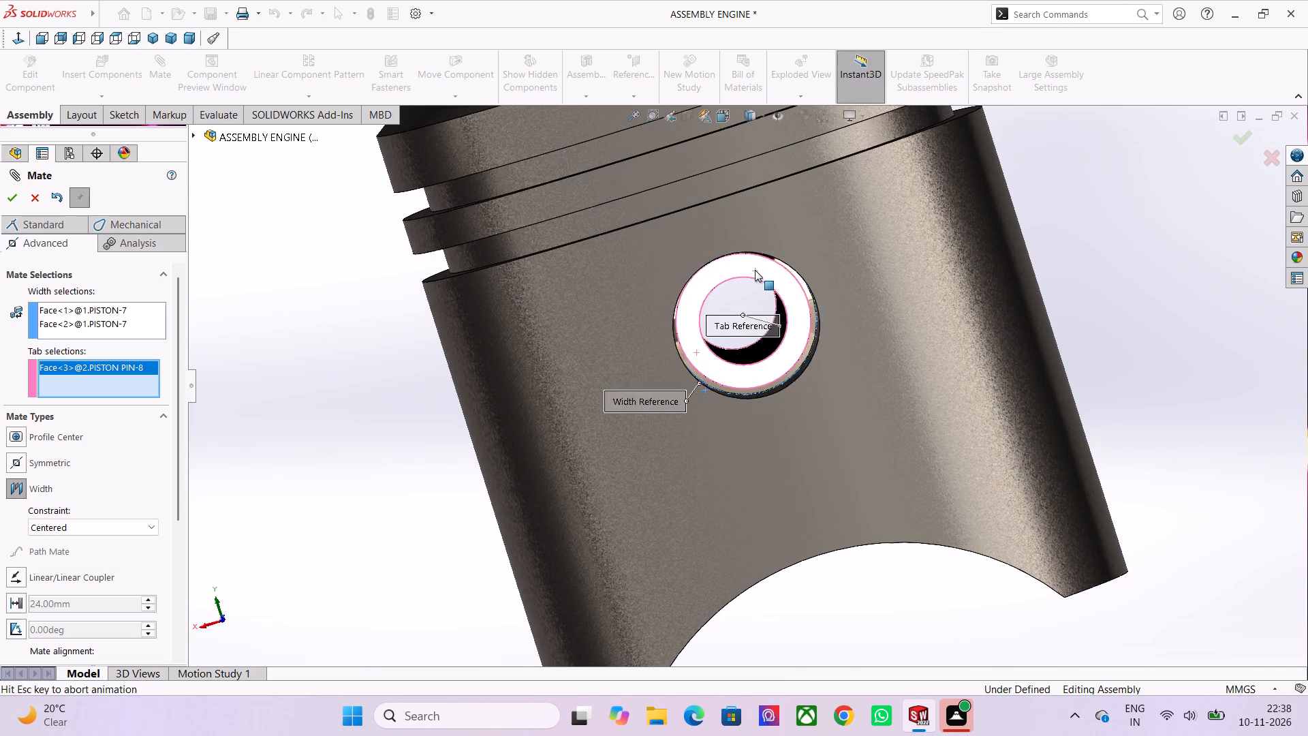
{"action": "scroll", "coordinate": [710, 424], "scroll_direction": "down", "scroll_amount": 3}
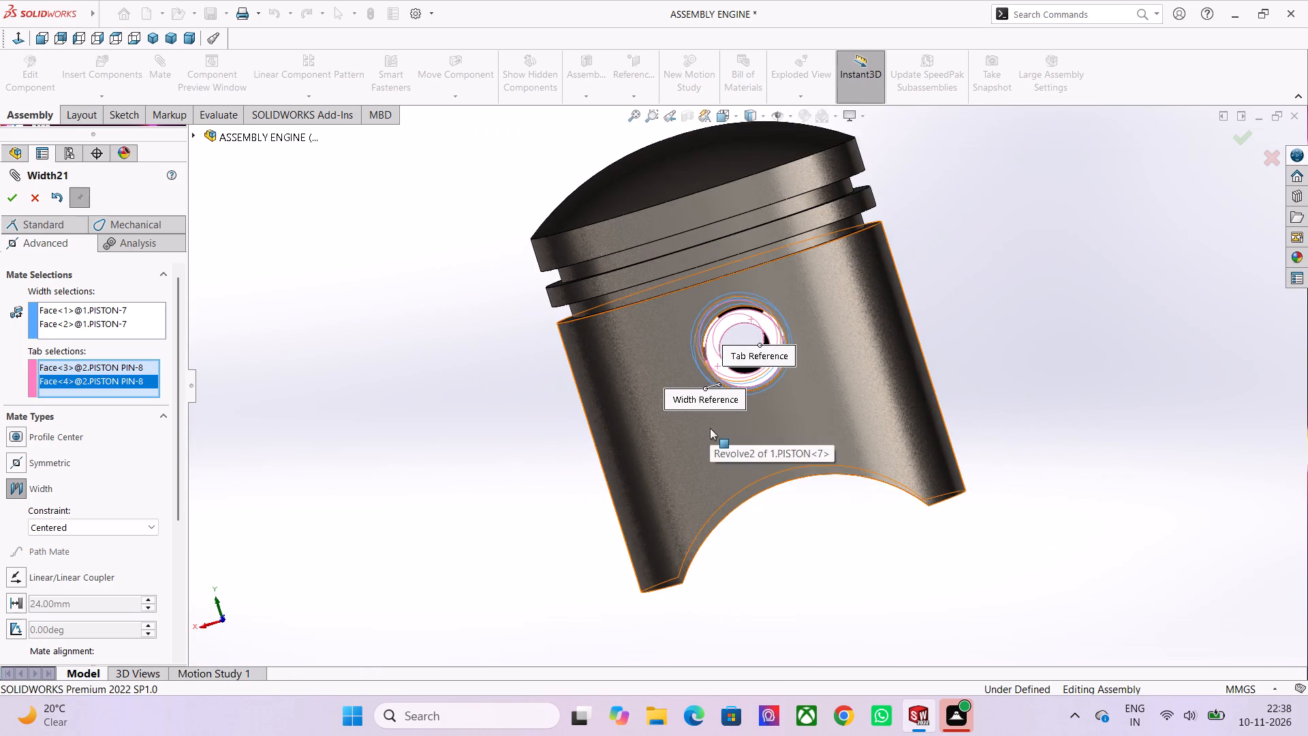
{"action": "middle_click_drag", "start_coordinate": [733, 427], "coordinate": [894, 365]}
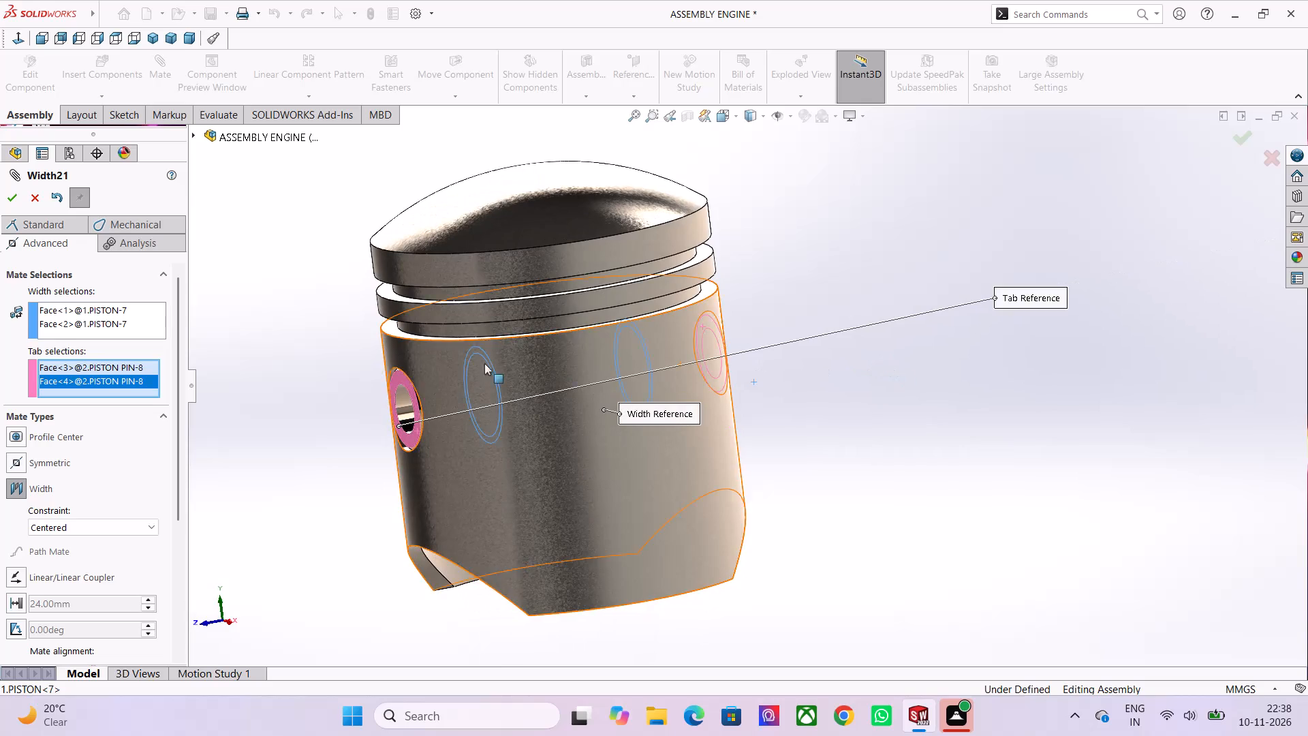
{"action": "left_click", "coordinate": [14, 195]}
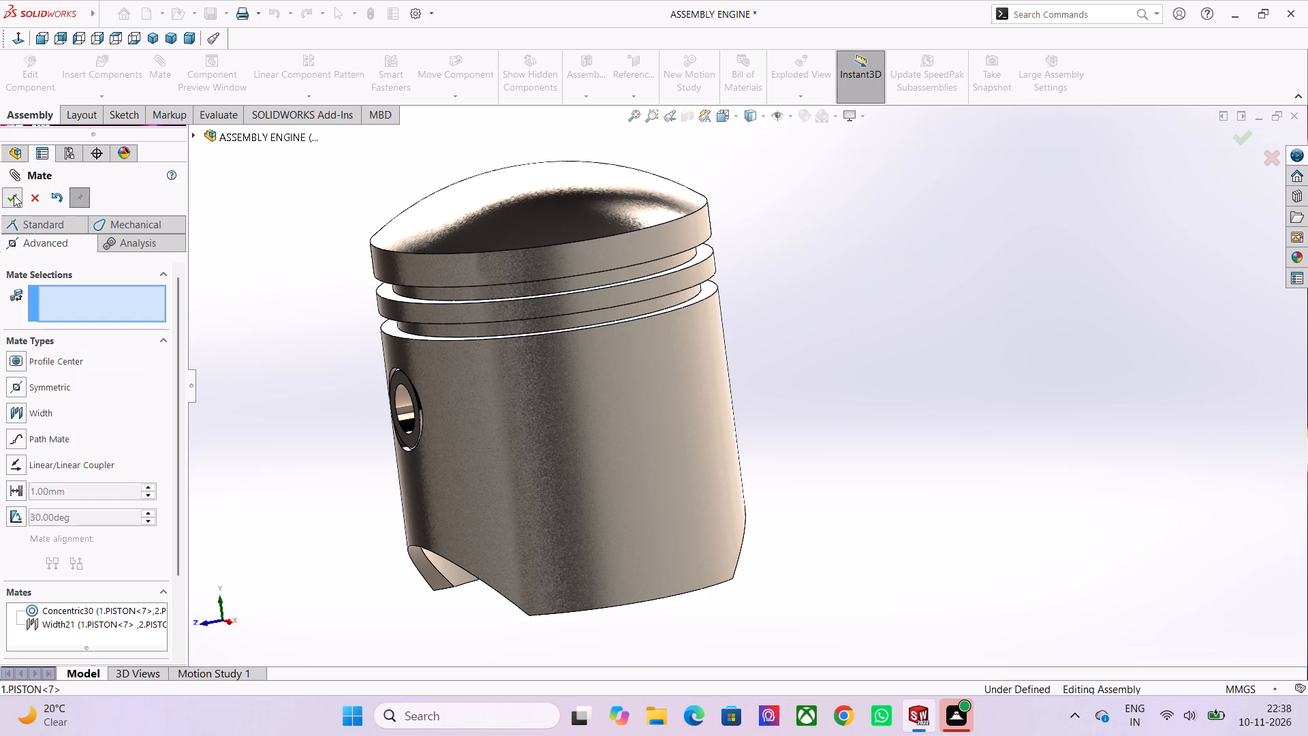
{"action": "left_click", "coordinate": [34, 199]}
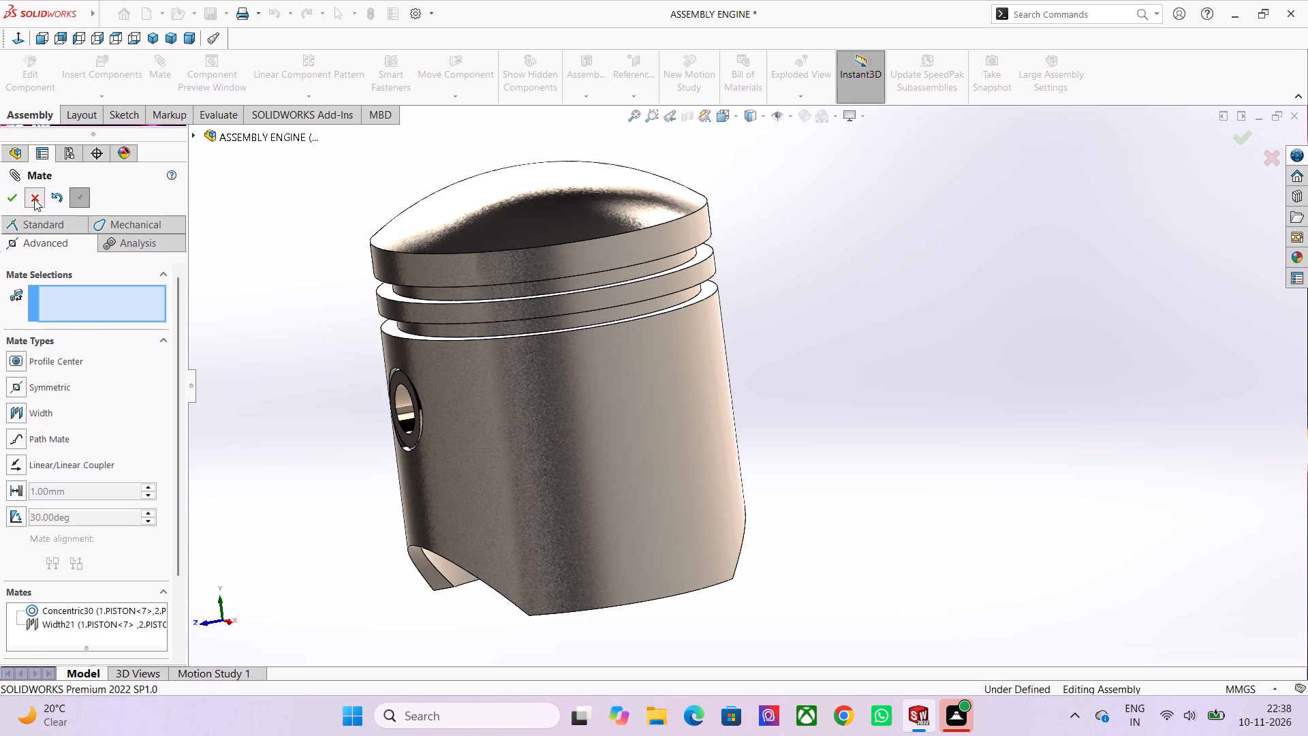
Examine the loose piston and the pin seated in it from several angles, along with their position relative to the engine block.
{"action": "scroll", "coordinate": [442, 440], "scroll_direction": "down", "scroll_amount": 1}
{"action": "middle_click_drag", "start_coordinate": [463, 463], "coordinate": [625, 447]}
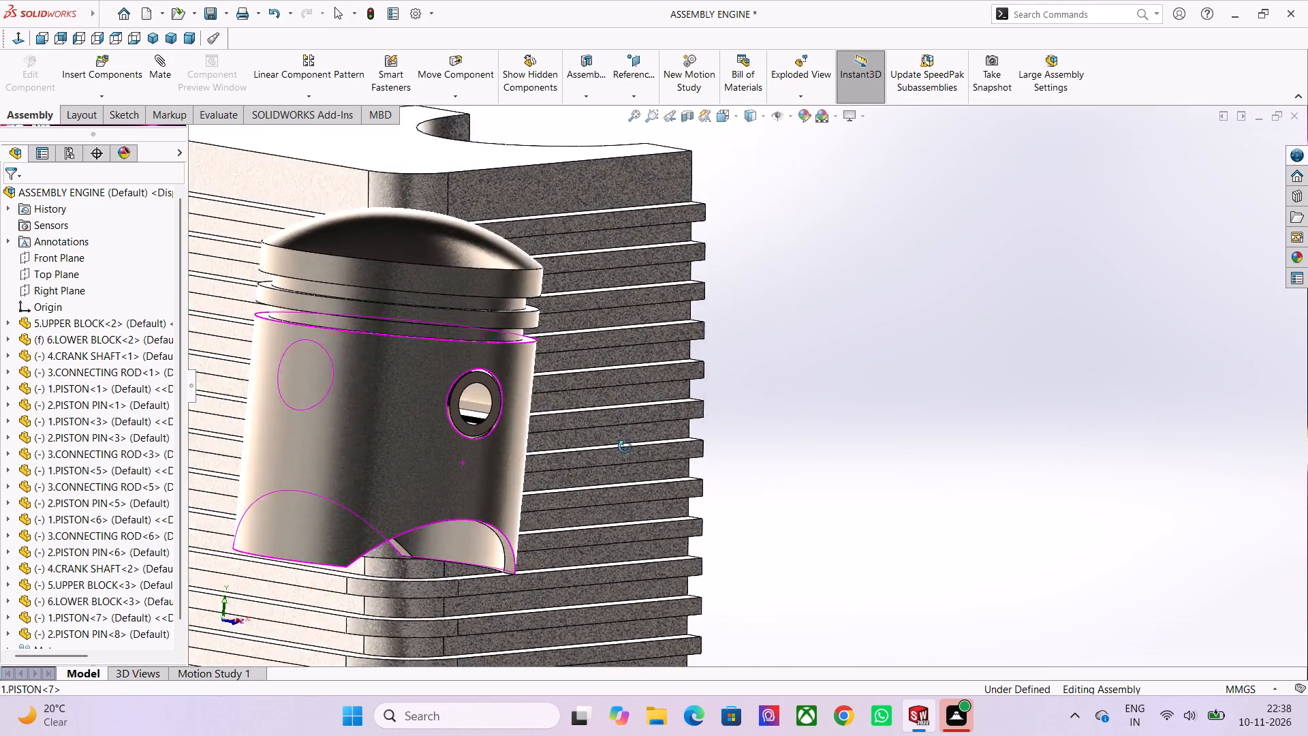
{"action": "middle_click_drag", "start_coordinate": [625, 447], "coordinate": [437, 467]}
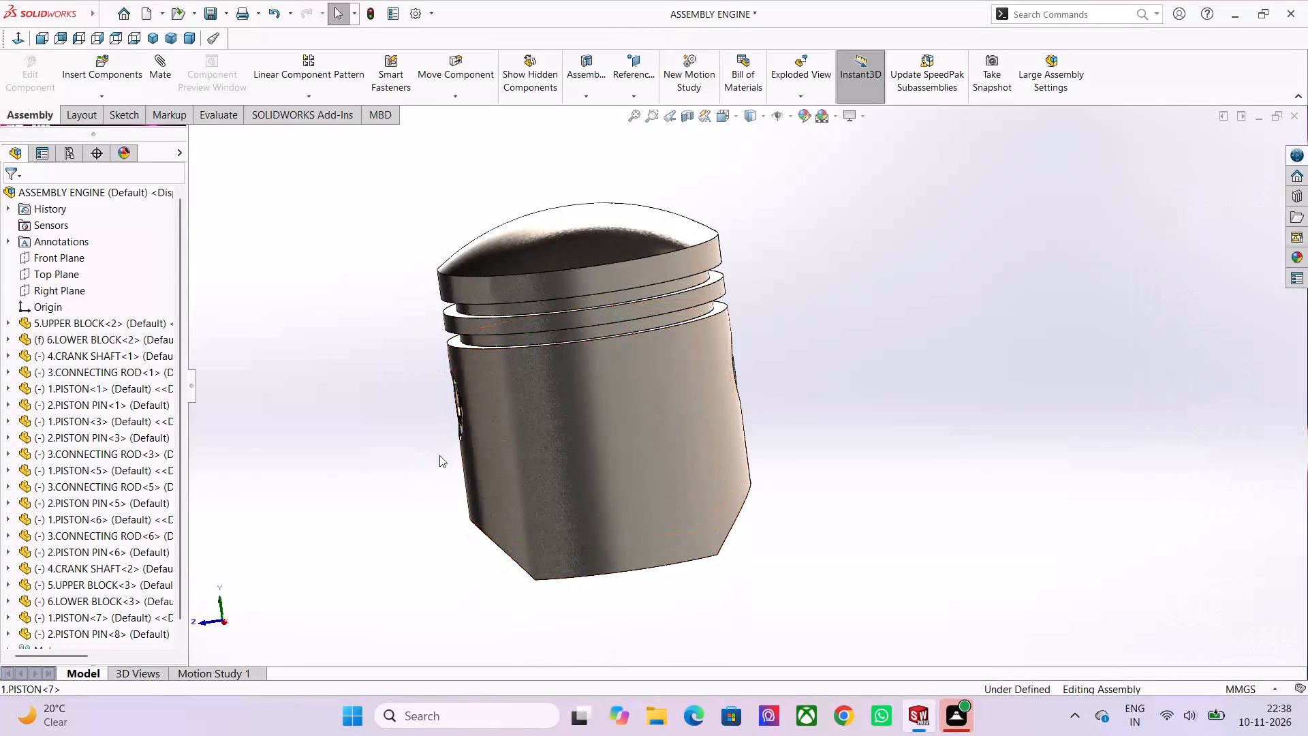
{"action": "scroll", "coordinate": [503, 435], "scroll_direction": "down", "scroll_amount": 1}
{"action": "scroll", "coordinate": [547, 514], "scroll_direction": "down", "scroll_amount": 1}
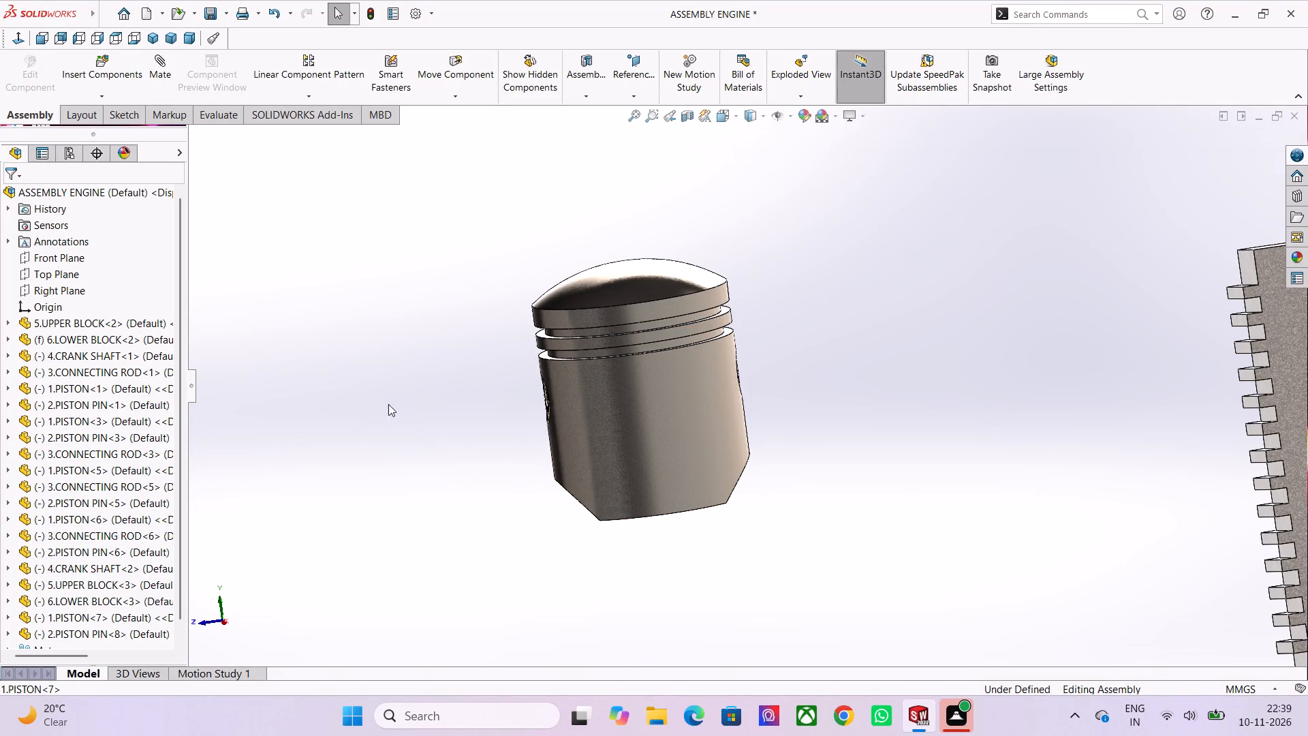
{"action": "middle_click_drag", "start_coordinate": [433, 450], "coordinate": [461, 438]}
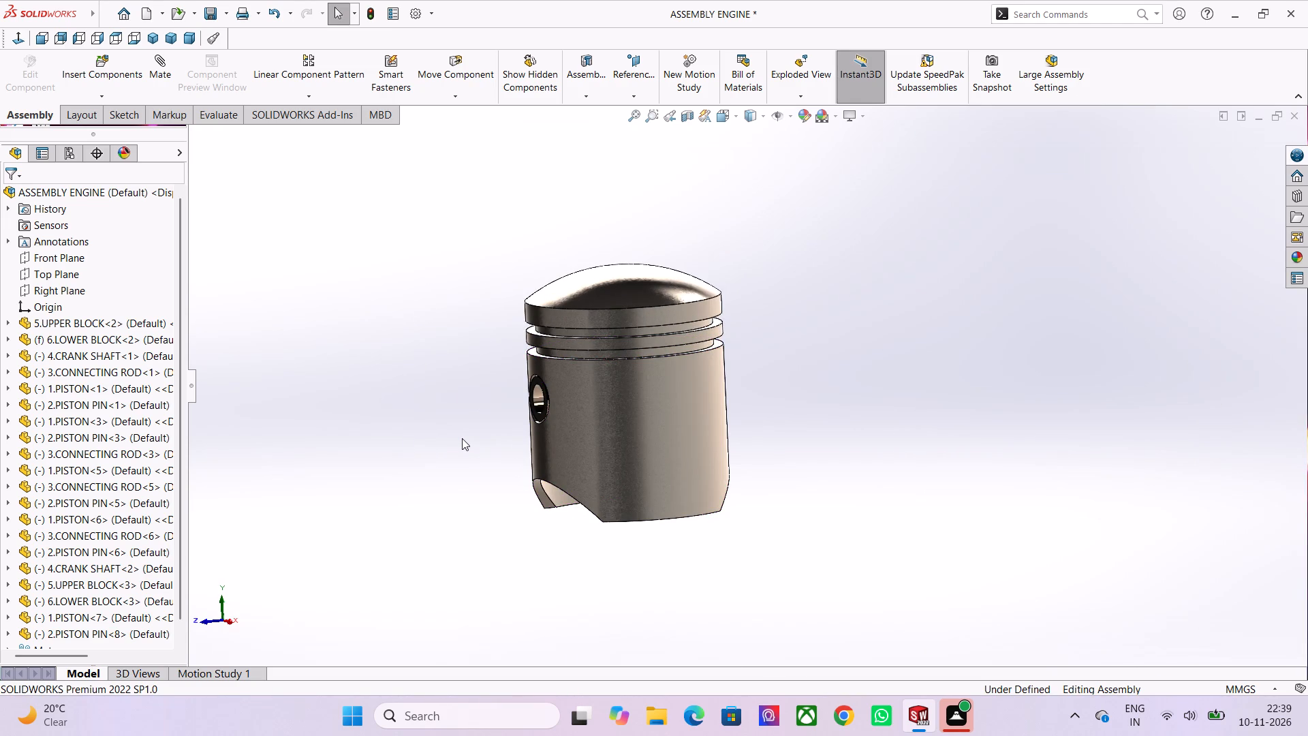
{"action": "middle_click", "coordinate": [785, 457]}
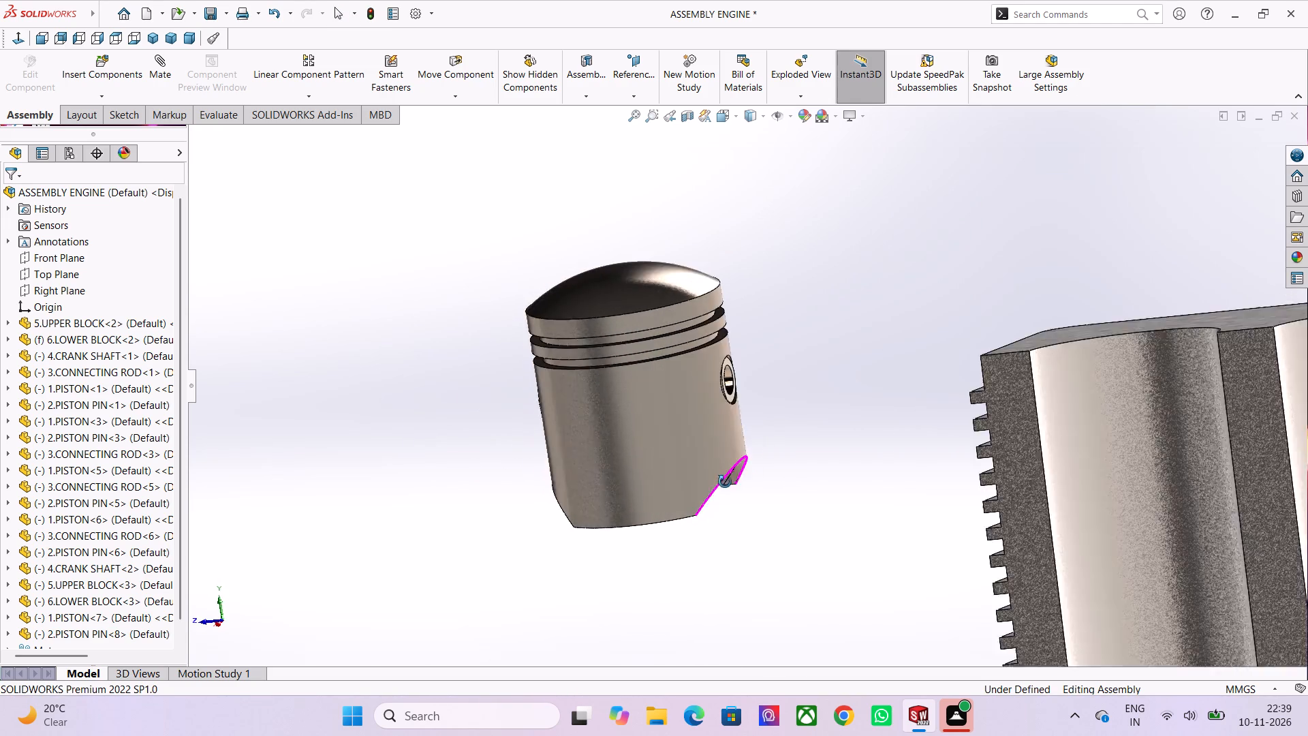
{"action": "scroll", "coordinate": [572, 429], "scroll_direction": "up", "scroll_amount": 2}
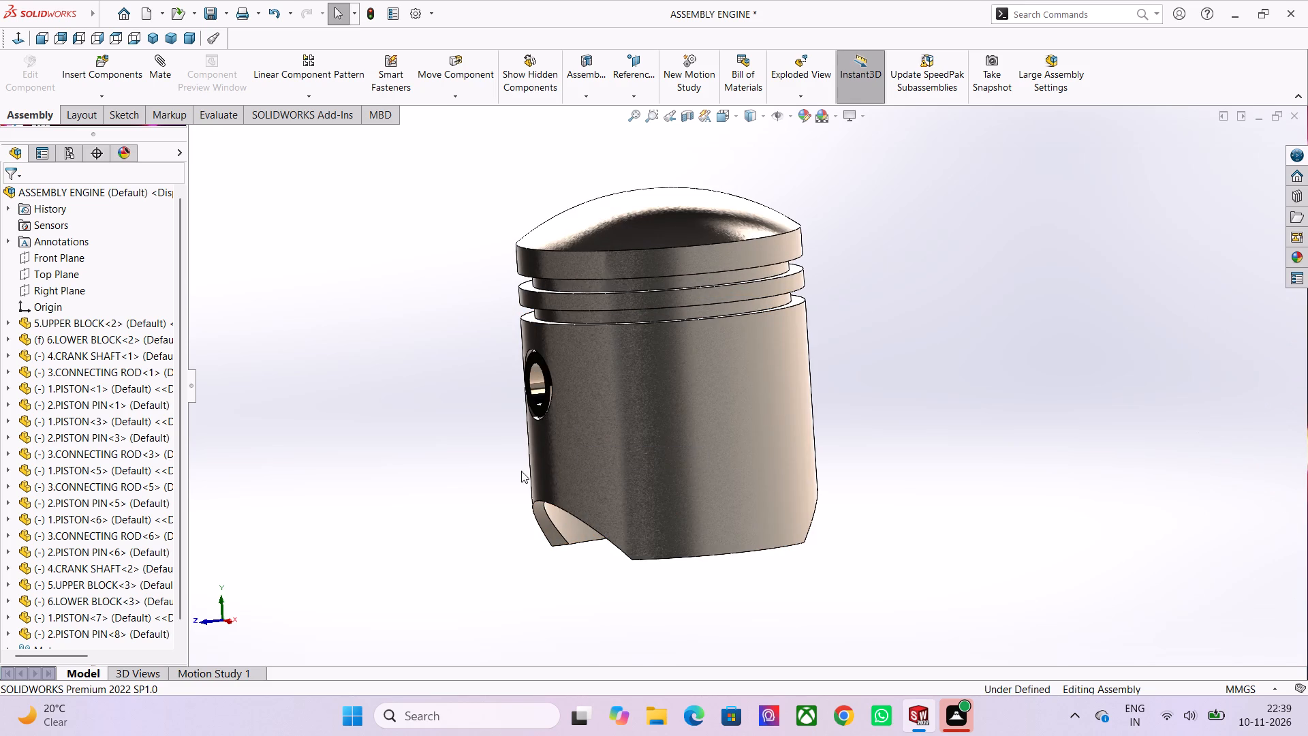
{"action": "middle_click_drag", "start_coordinate": [520, 471], "coordinate": [493, 460]}
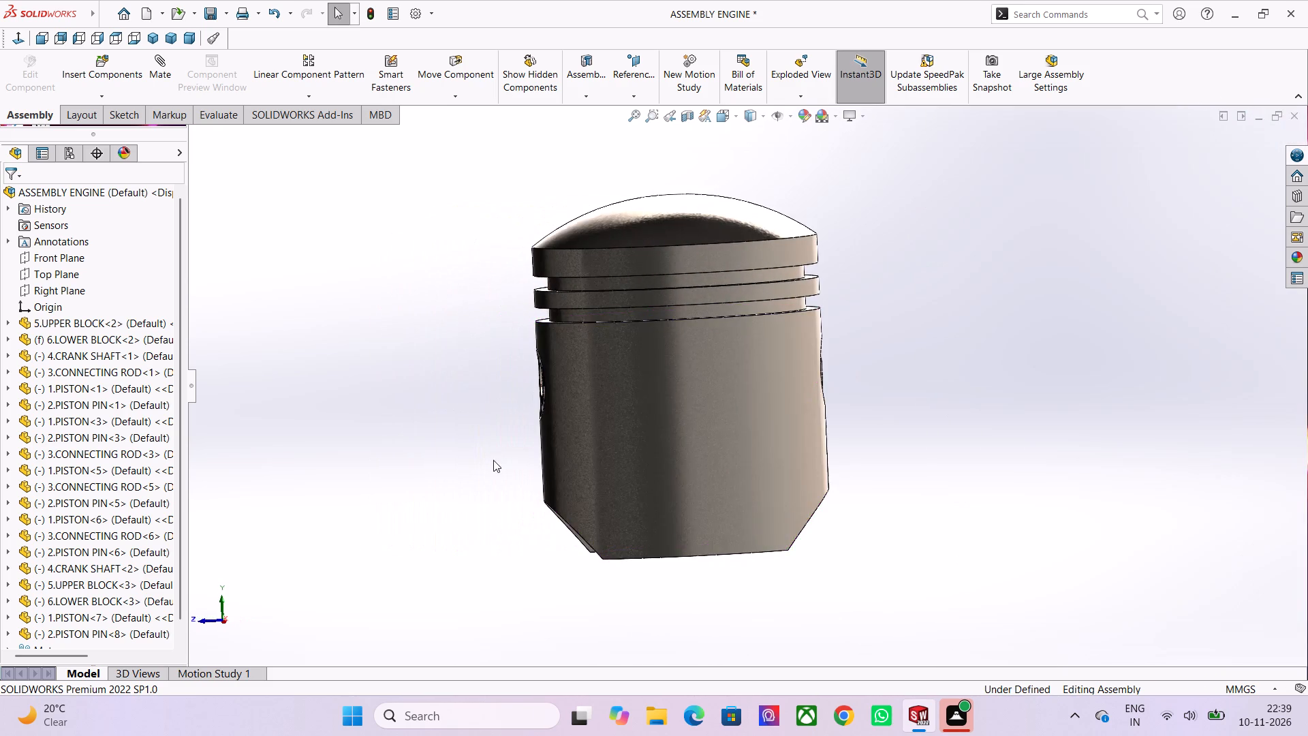
{"action": "scroll", "coordinate": [555, 444], "scroll_direction": "down", "scroll_amount": 2}
{"action": "scroll", "coordinate": [749, 447], "scroll_direction": "down", "scroll_amount": 1}
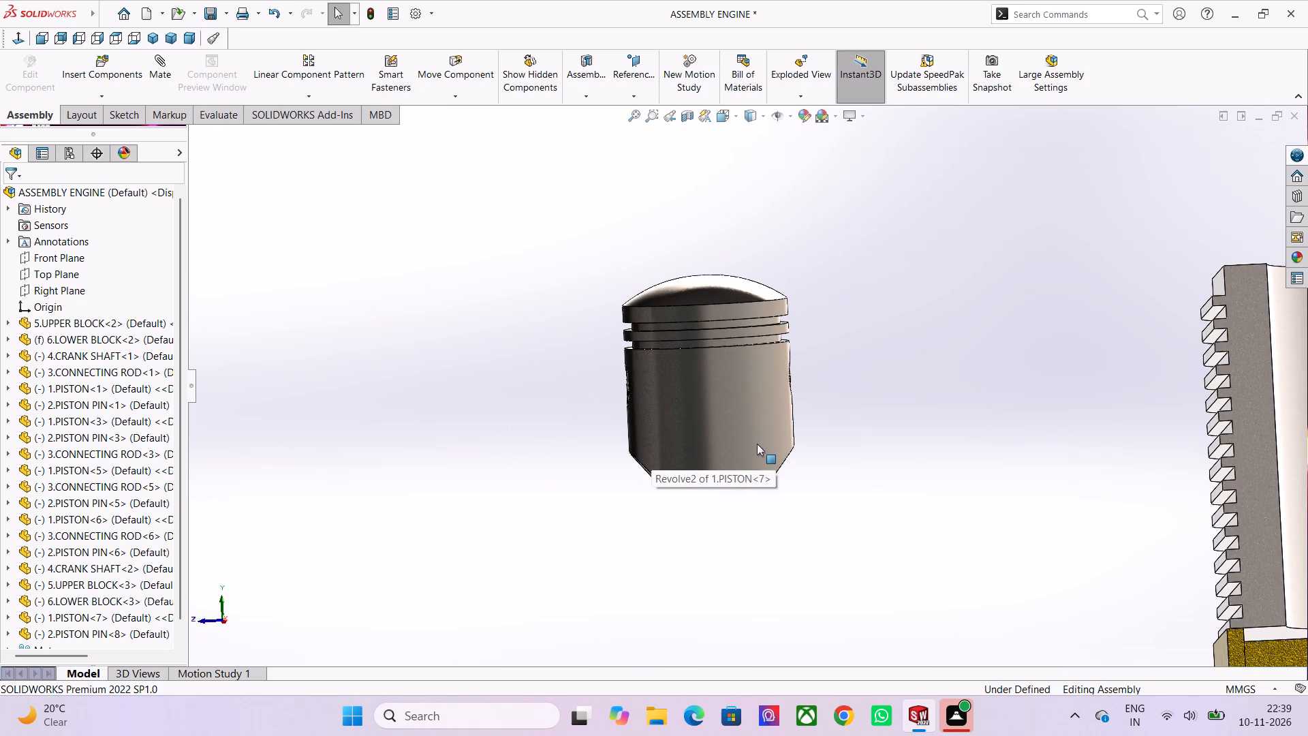
{"action": "middle_click_drag", "start_coordinate": [748, 540], "coordinate": [773, 538]}
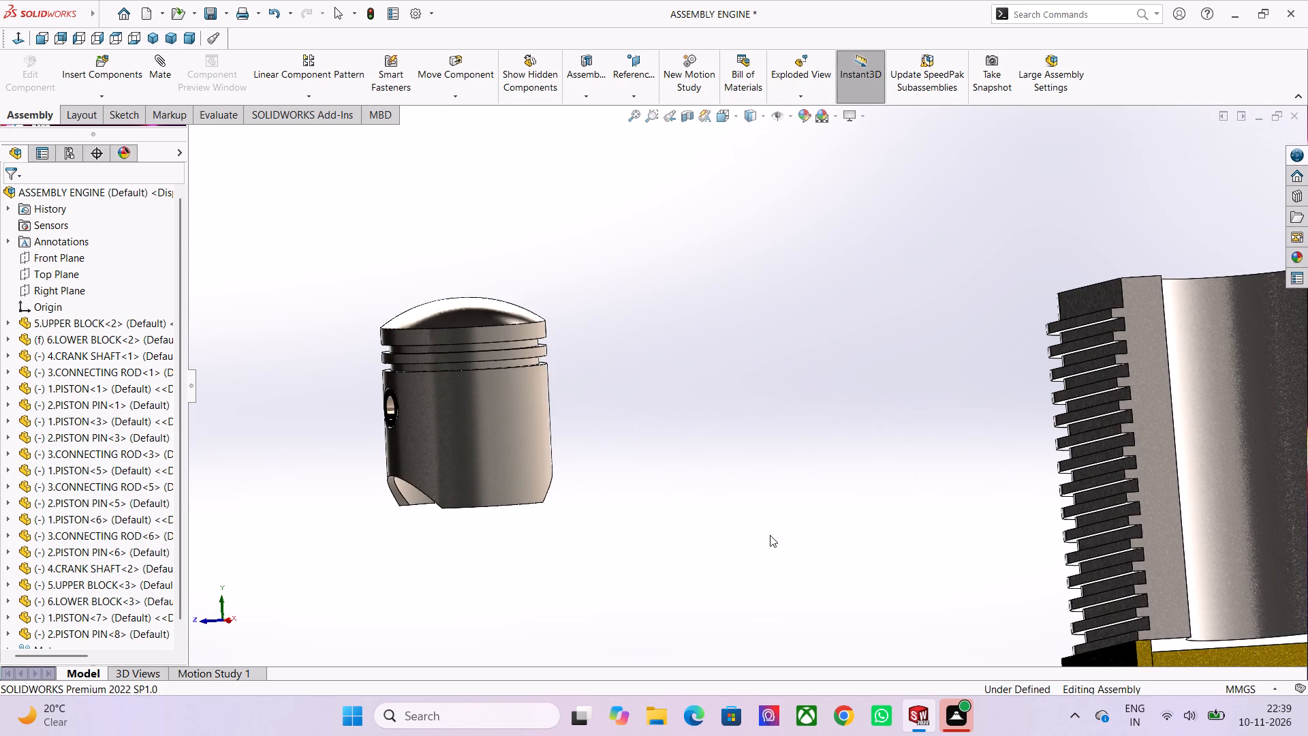
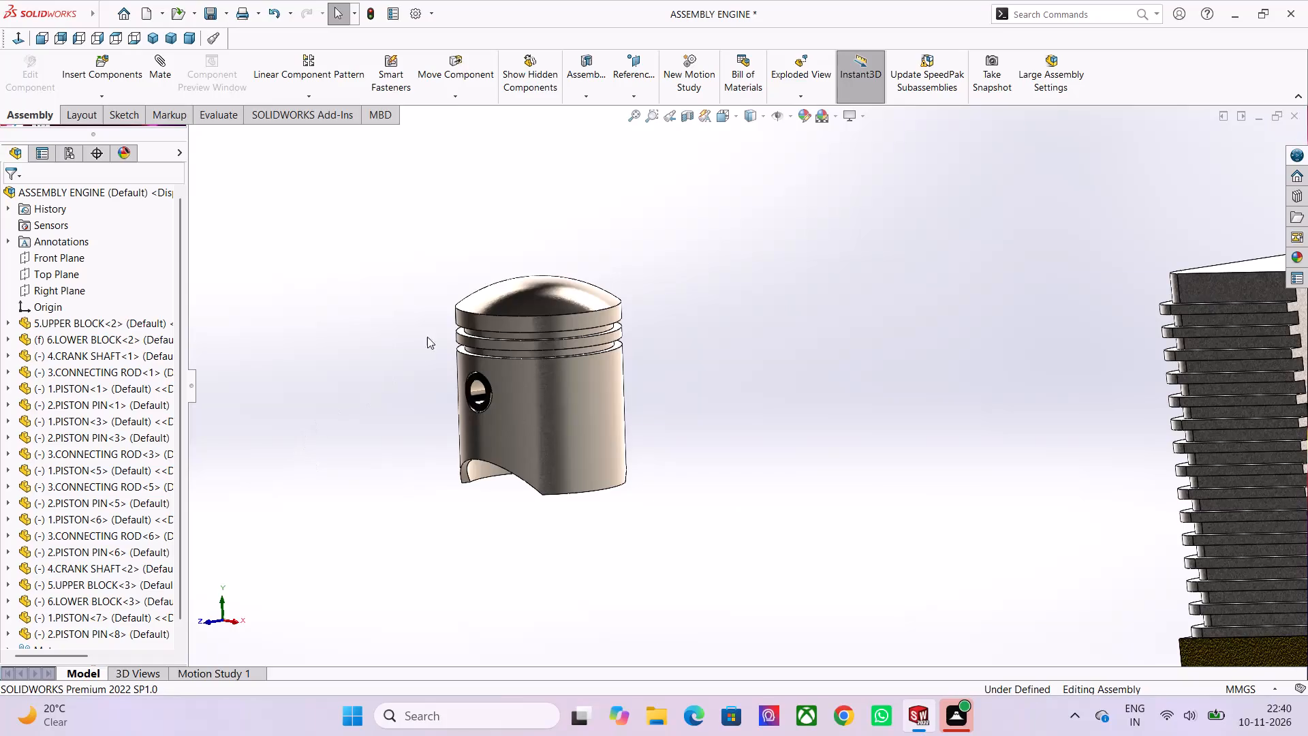
Examine the loose piston and its pin bore from several sides, and its position relative to the sectioned engine block and crankshaft.
{"action": "scroll", "coordinate": [601, 589], "scroll_direction": "down", "scroll_amount": 1}
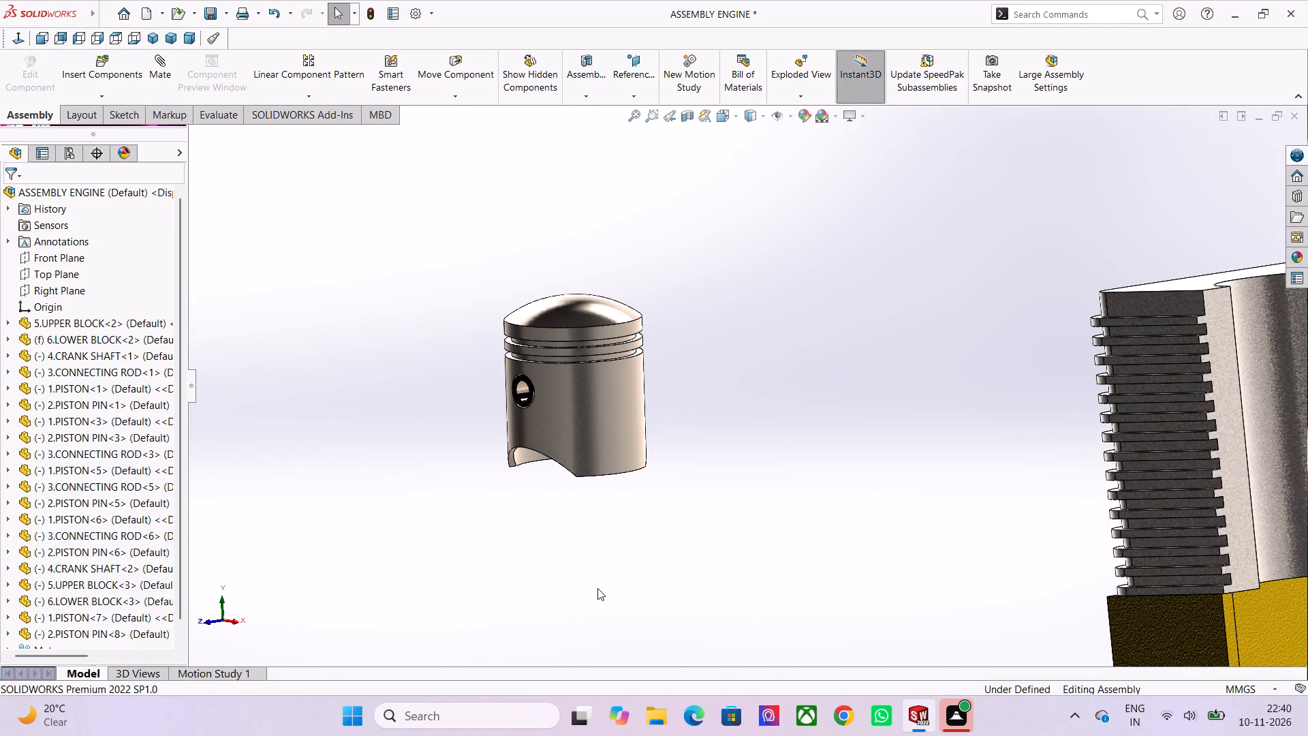
{"action": "middle_click_drag", "start_coordinate": [597, 588], "coordinate": [554, 589]}
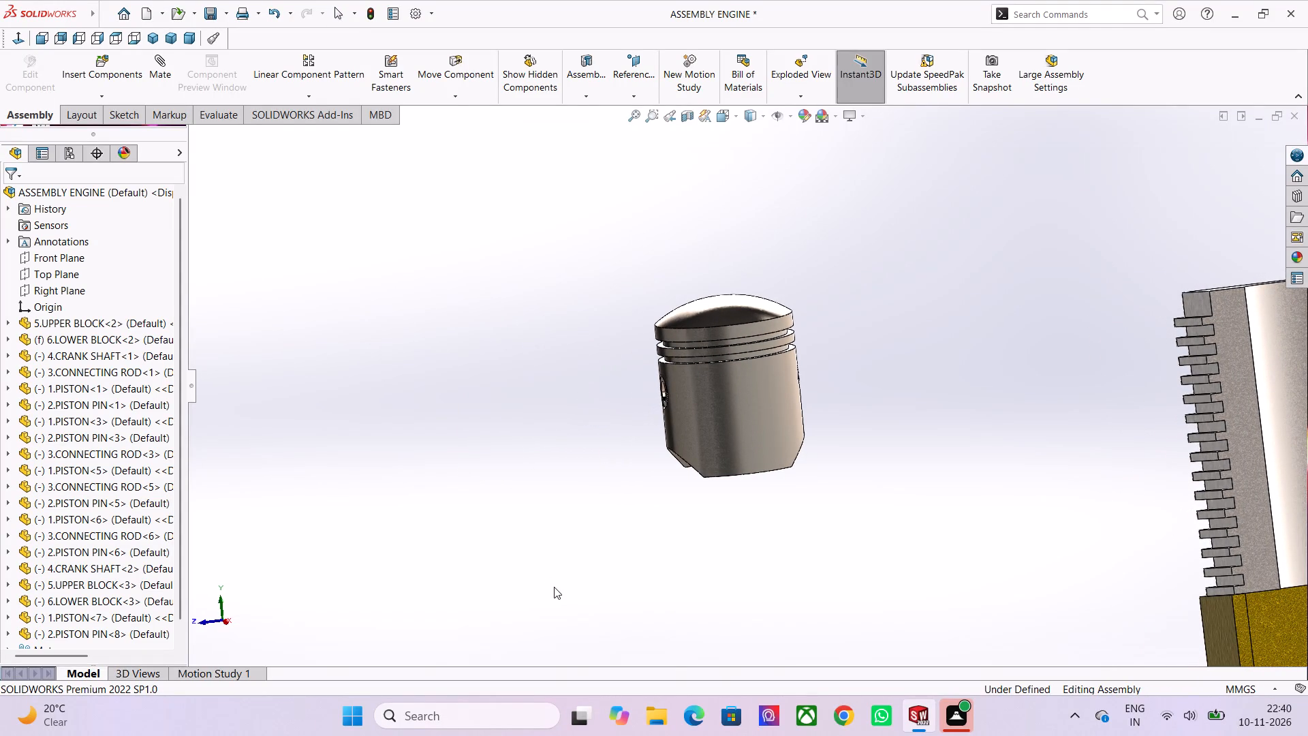
{"action": "middle_click_drag", "start_coordinate": [878, 382], "coordinate": [828, 397]}
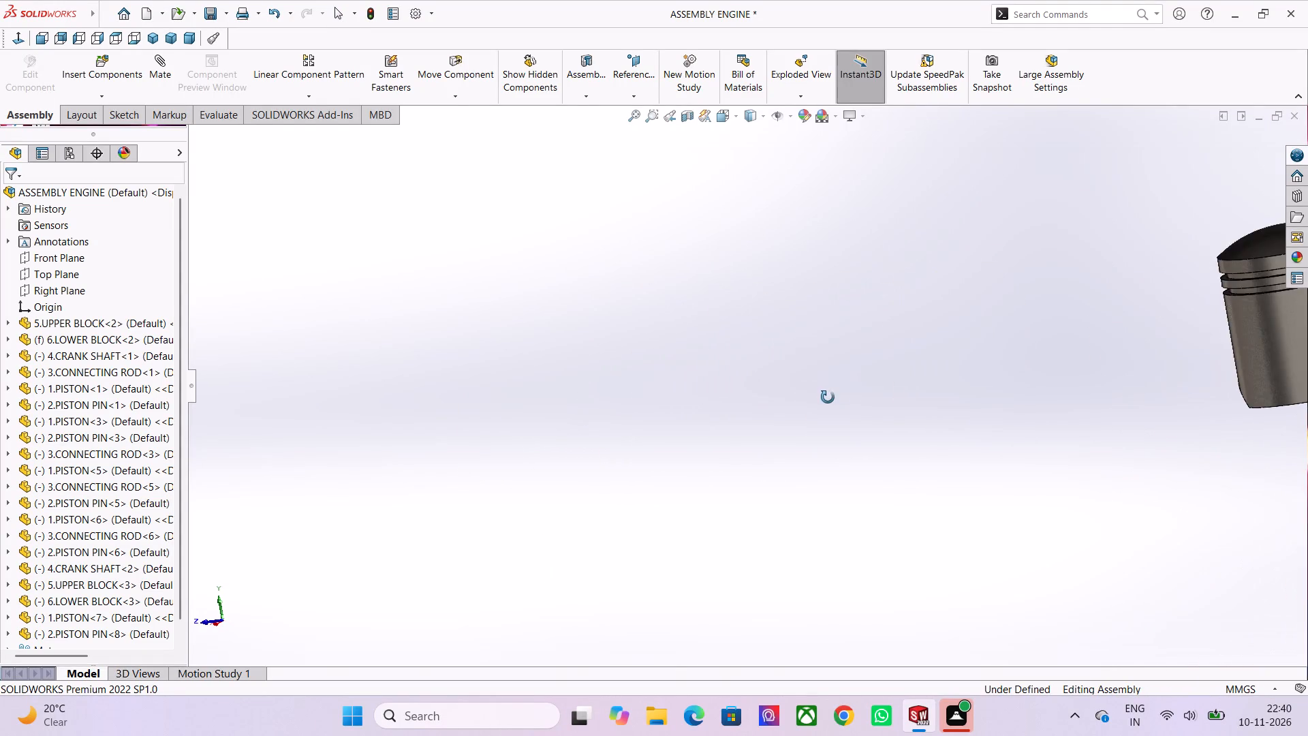
{"action": "middle_click_drag", "start_coordinate": [828, 397], "coordinate": [888, 383]}
{"action": "scroll", "coordinate": [737, 320], "scroll_direction": "up", "scroll_amount": 2}
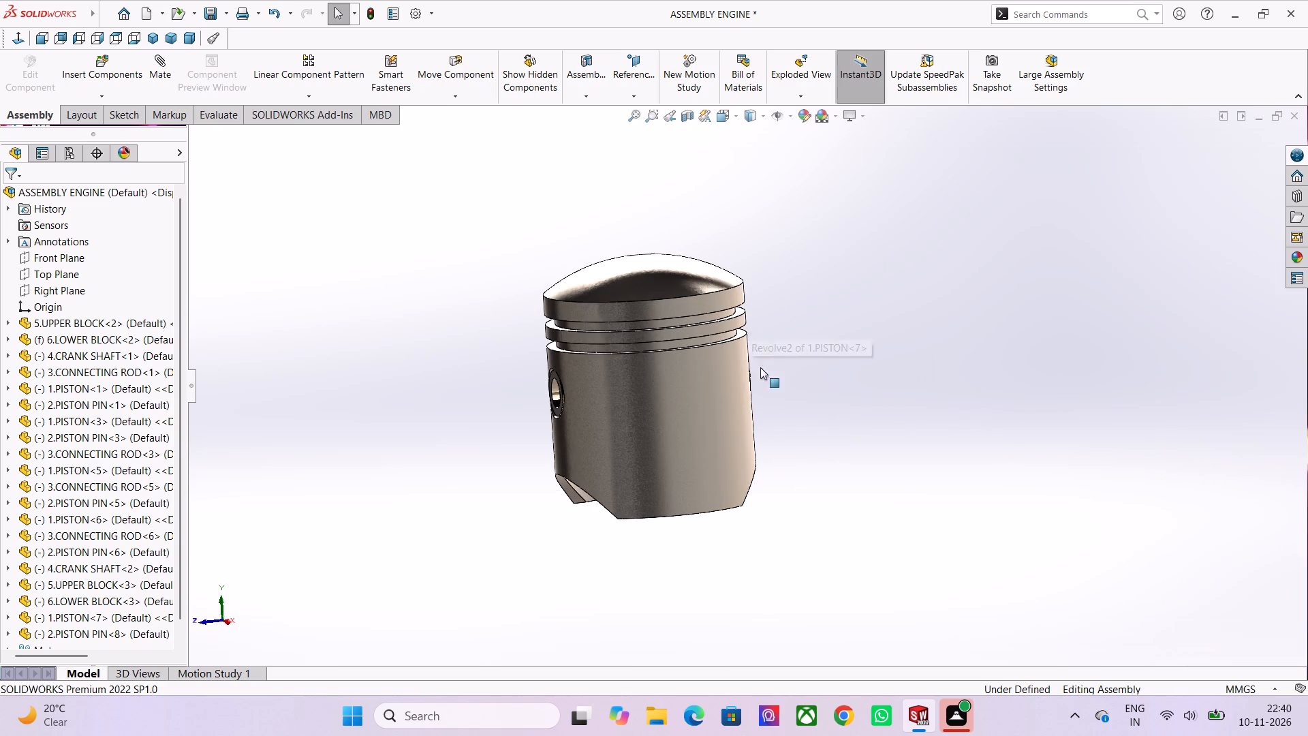
{"action": "scroll", "coordinate": [676, 414], "scroll_direction": "down", "scroll_amount": 1}
{"action": "scroll", "coordinate": [562, 415], "scroll_direction": "down", "scroll_amount": 1}
{"action": "middle_click_drag", "start_coordinate": [563, 415], "coordinate": [569, 414]}
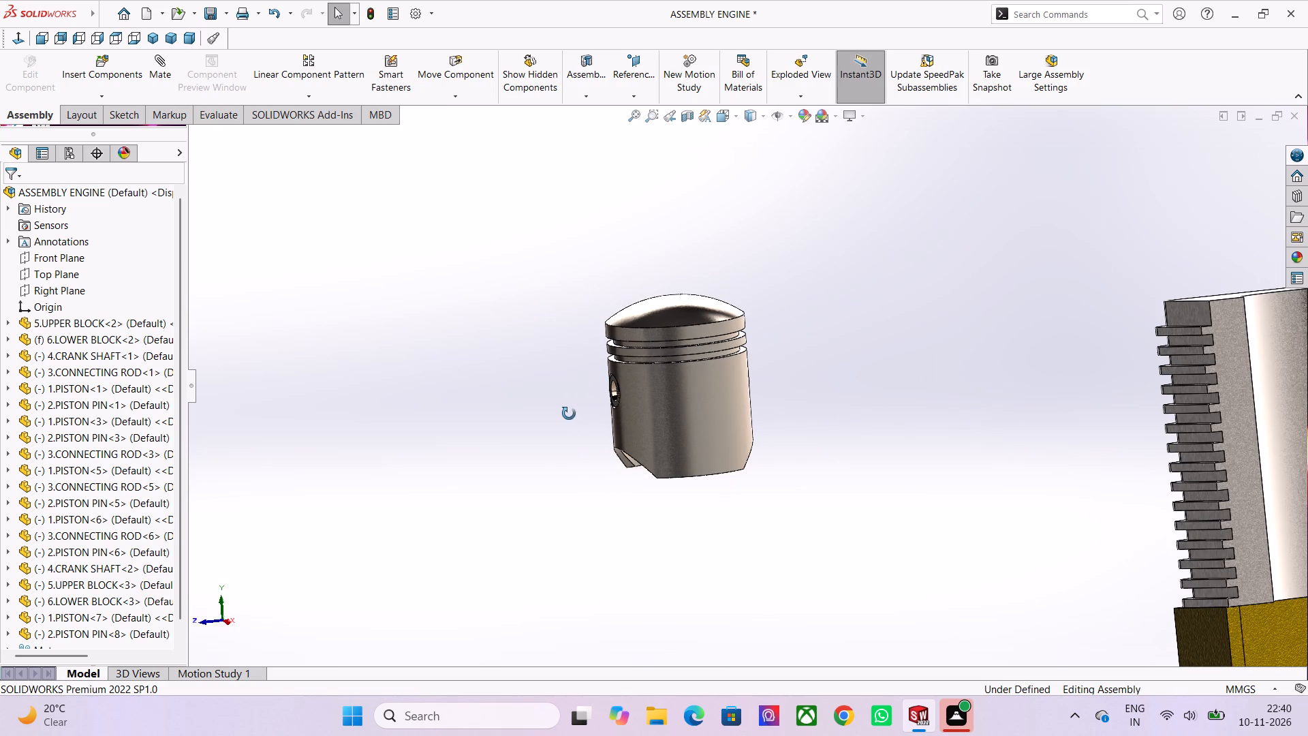
{"action": "middle_click_drag", "start_coordinate": [569, 414], "coordinate": [690, 386]}
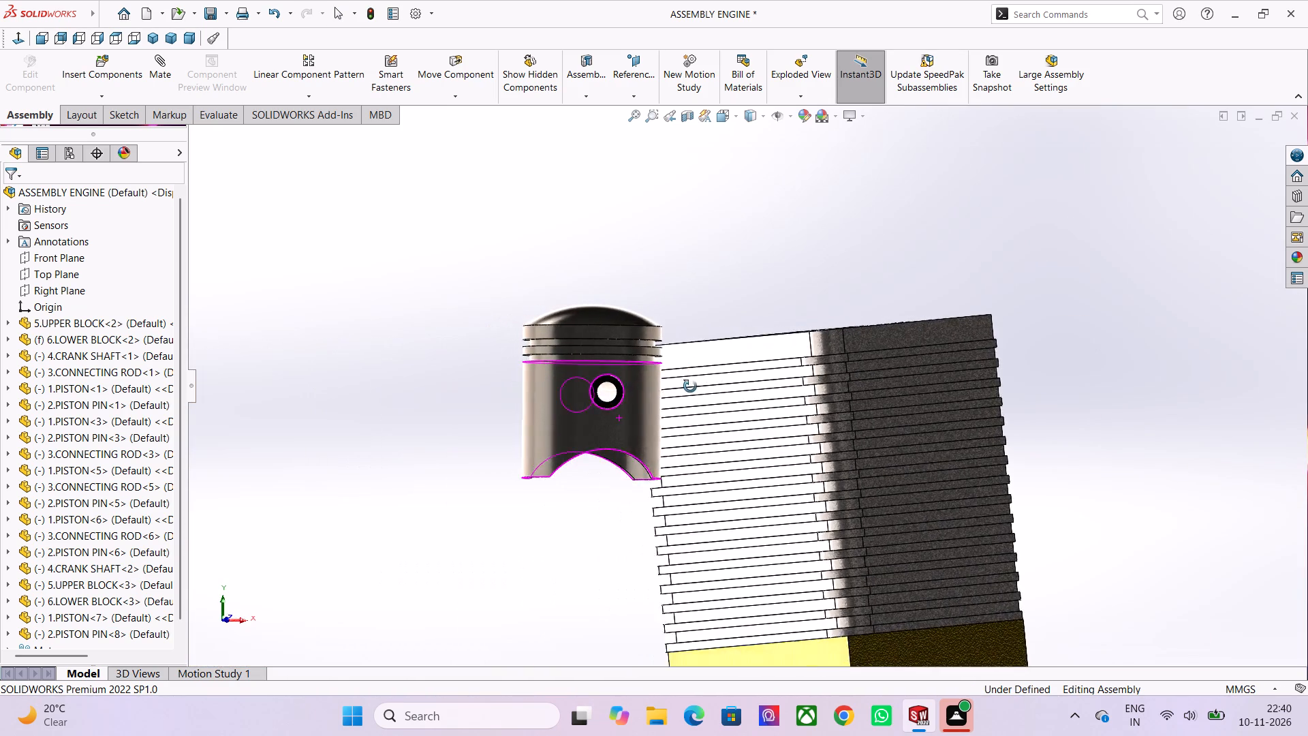
{"action": "middle_click_drag", "start_coordinate": [690, 386], "coordinate": [677, 386]}
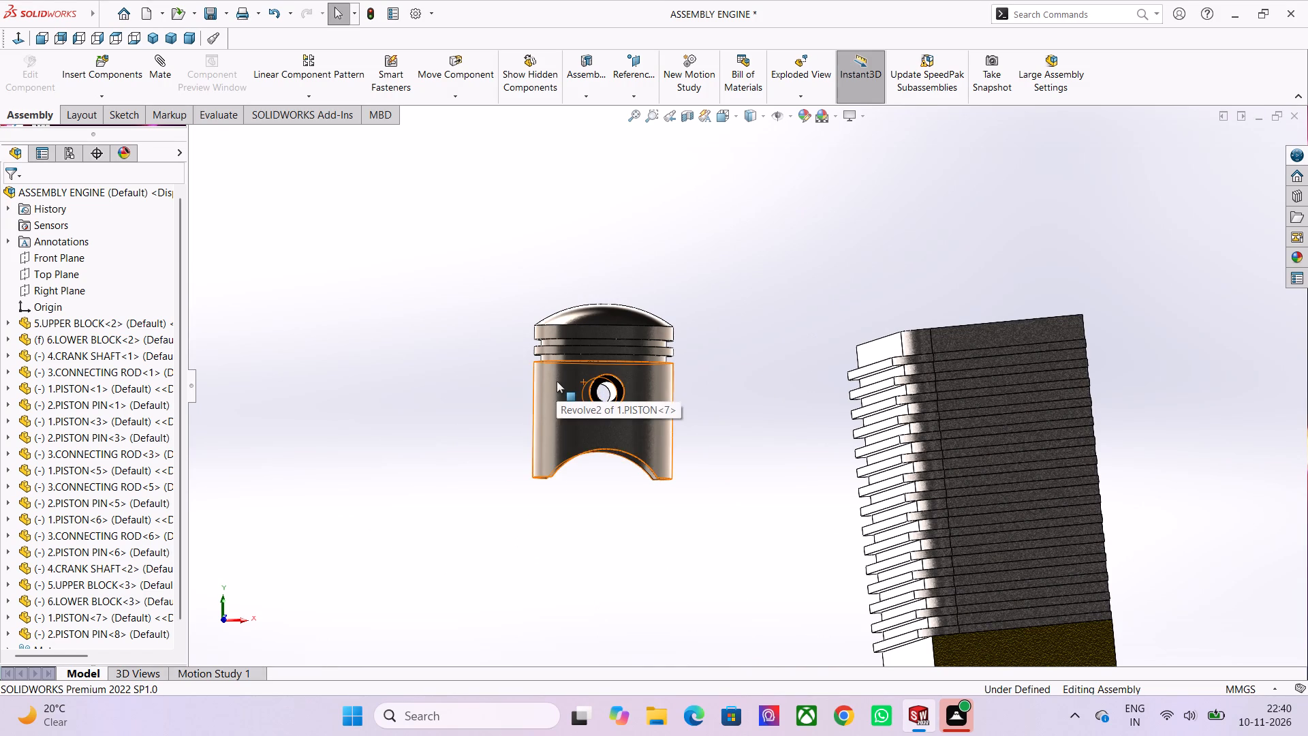
{"action": "middle_click_drag", "start_coordinate": [538, 407], "coordinate": [486, 461]}
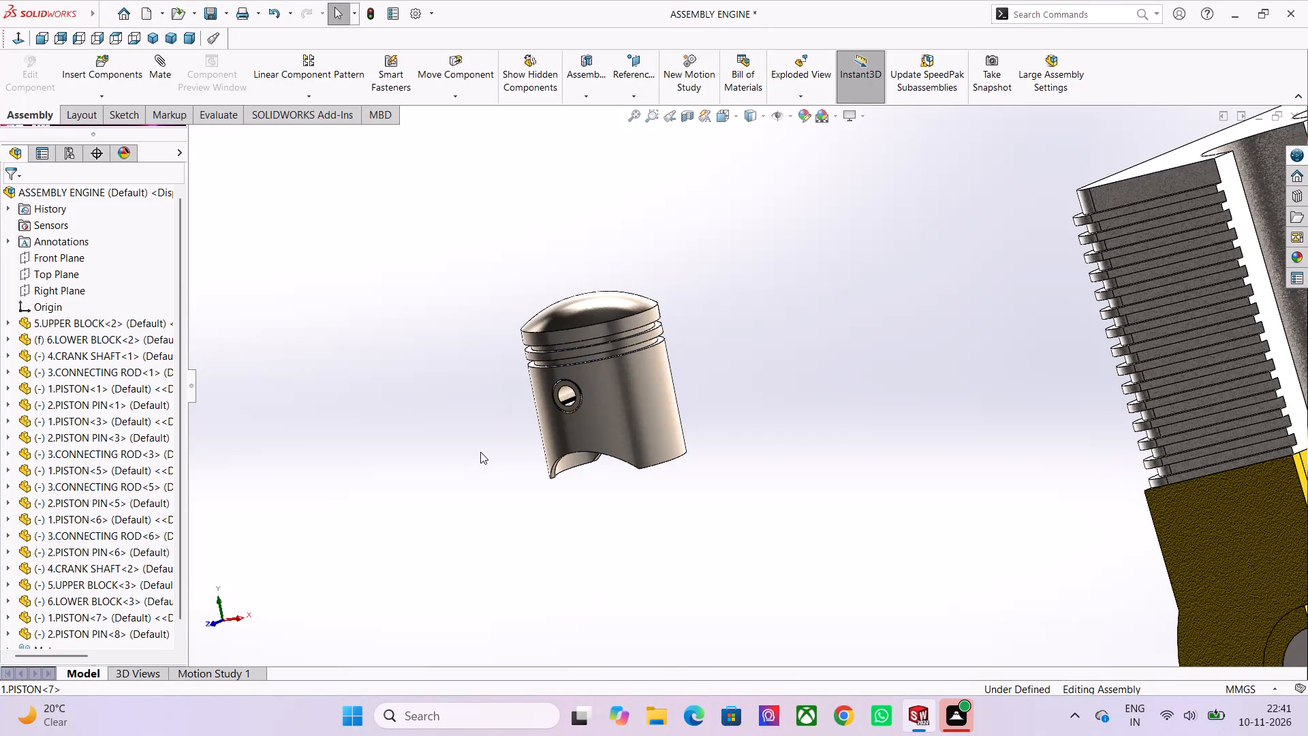
{"action": "scroll", "coordinate": [501, 474], "scroll_direction": "down", "scroll_amount": 1}
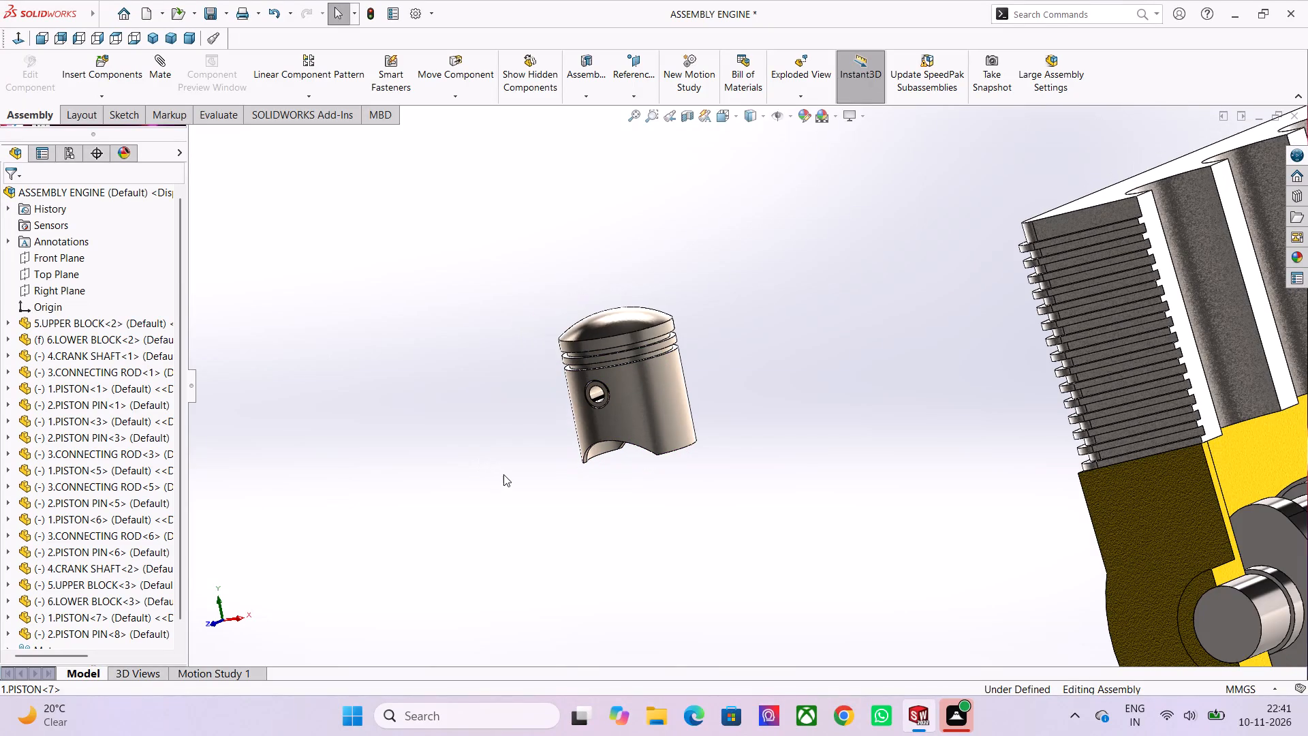
{"action": "middle_click_drag", "start_coordinate": [627, 536], "coordinate": [598, 538]}
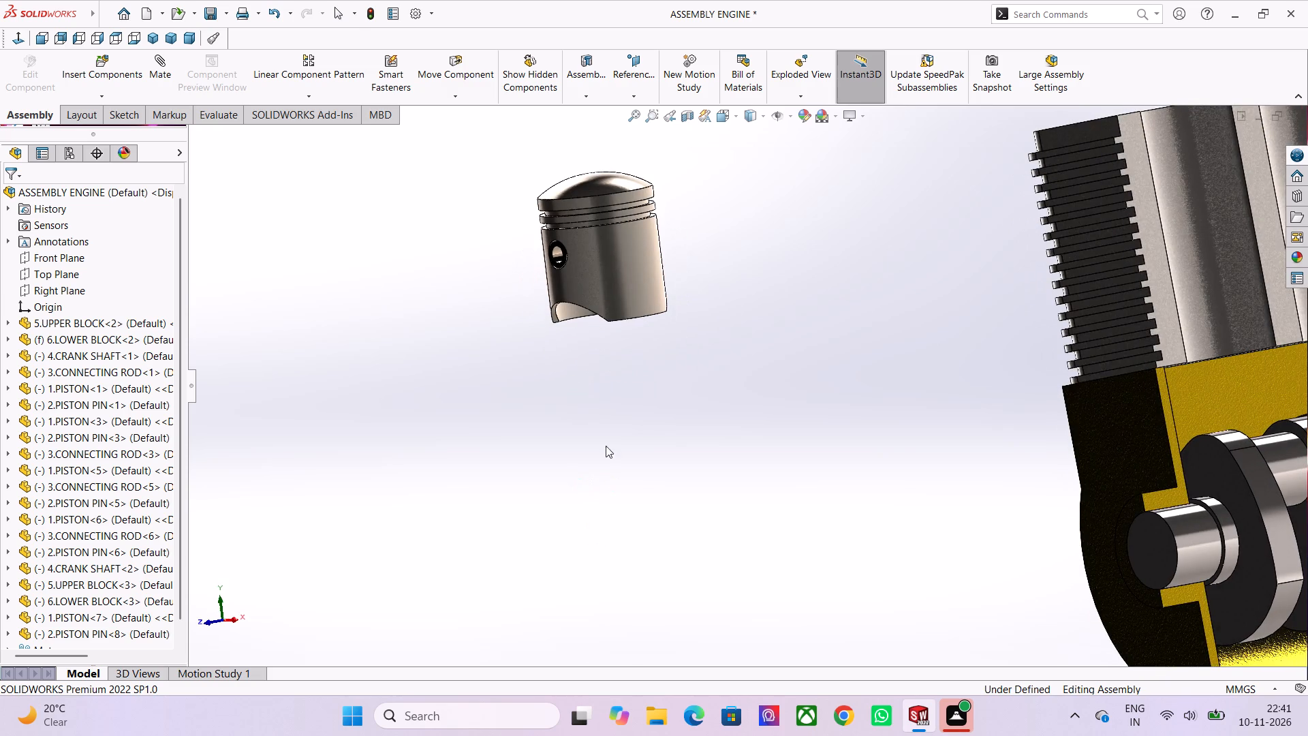
{"action": "scroll", "coordinate": [653, 1], "scroll_direction": "down", "scroll_amount": 3}
{"action": "scroll", "coordinate": [654, 137], "scroll_direction": "down", "scroll_amount": 4}
{"action": "scroll", "coordinate": [688, 318], "scroll_direction": "up", "scroll_amount": 3}
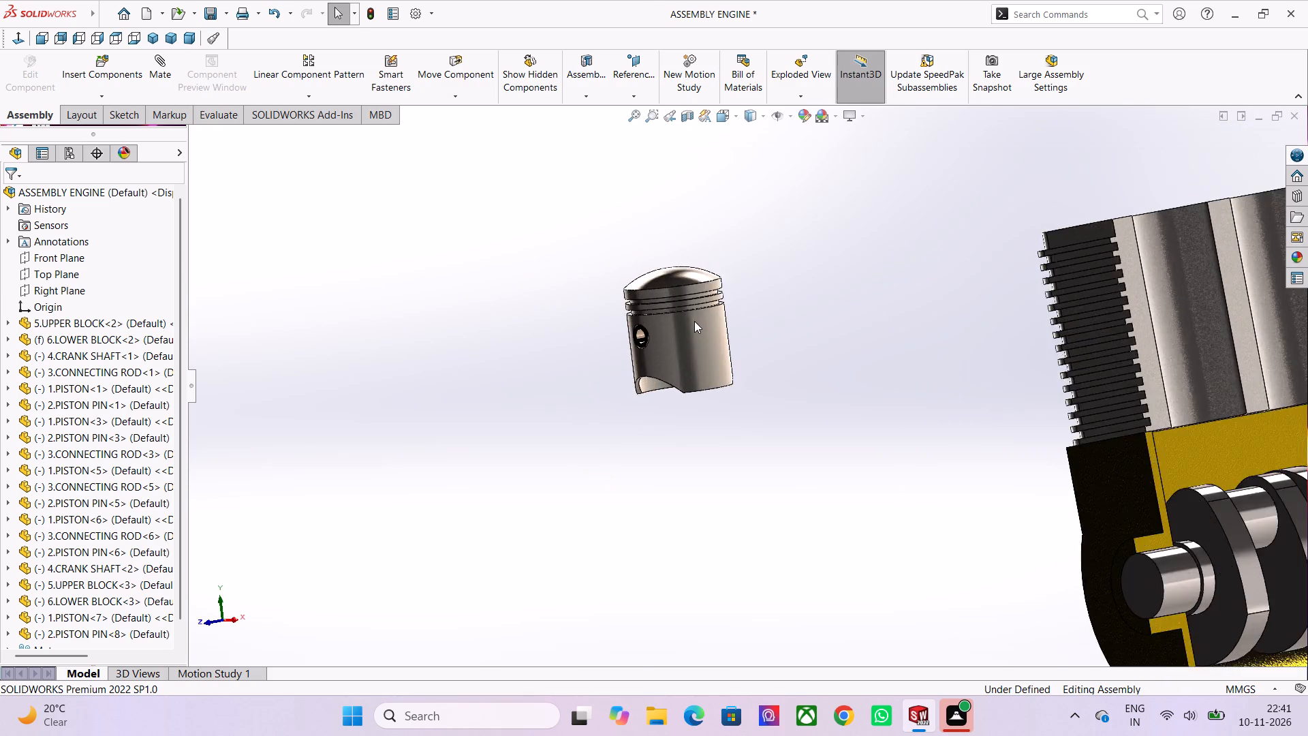
{"action": "scroll", "coordinate": [694, 321], "scroll_direction": "up", "scroll_amount": 5}
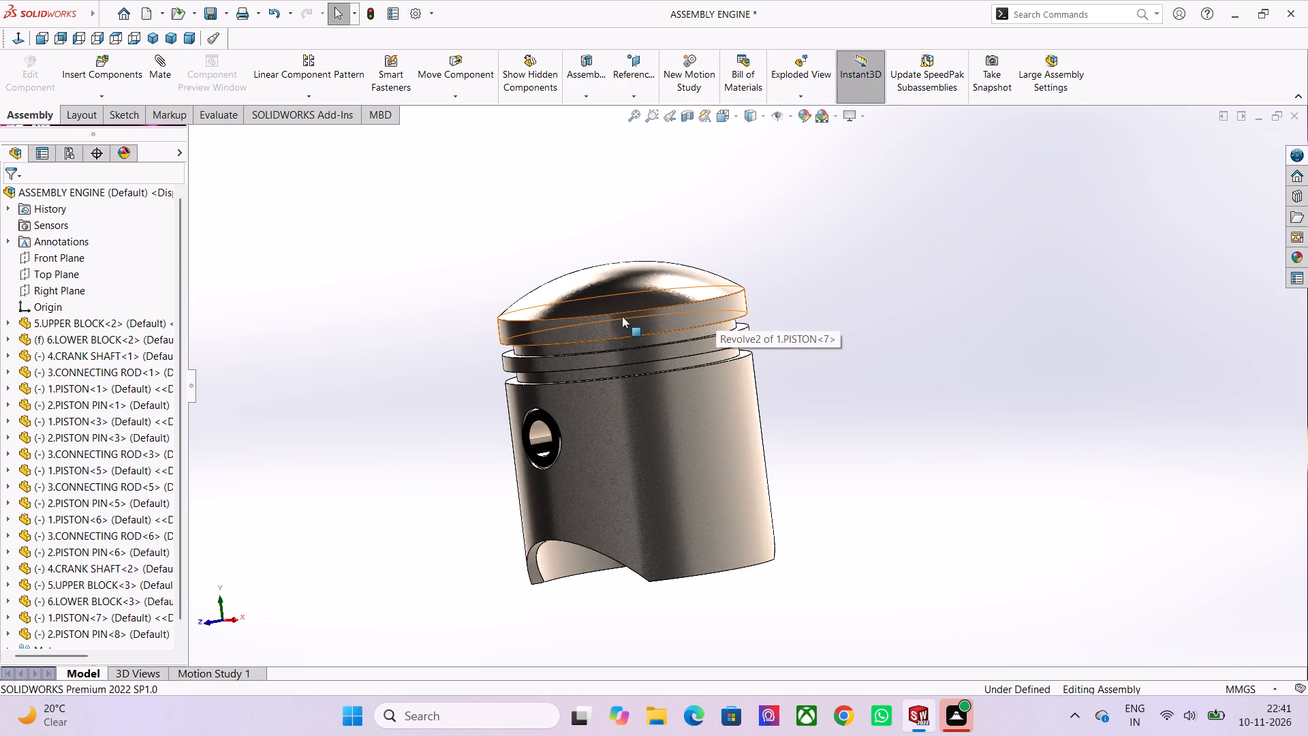
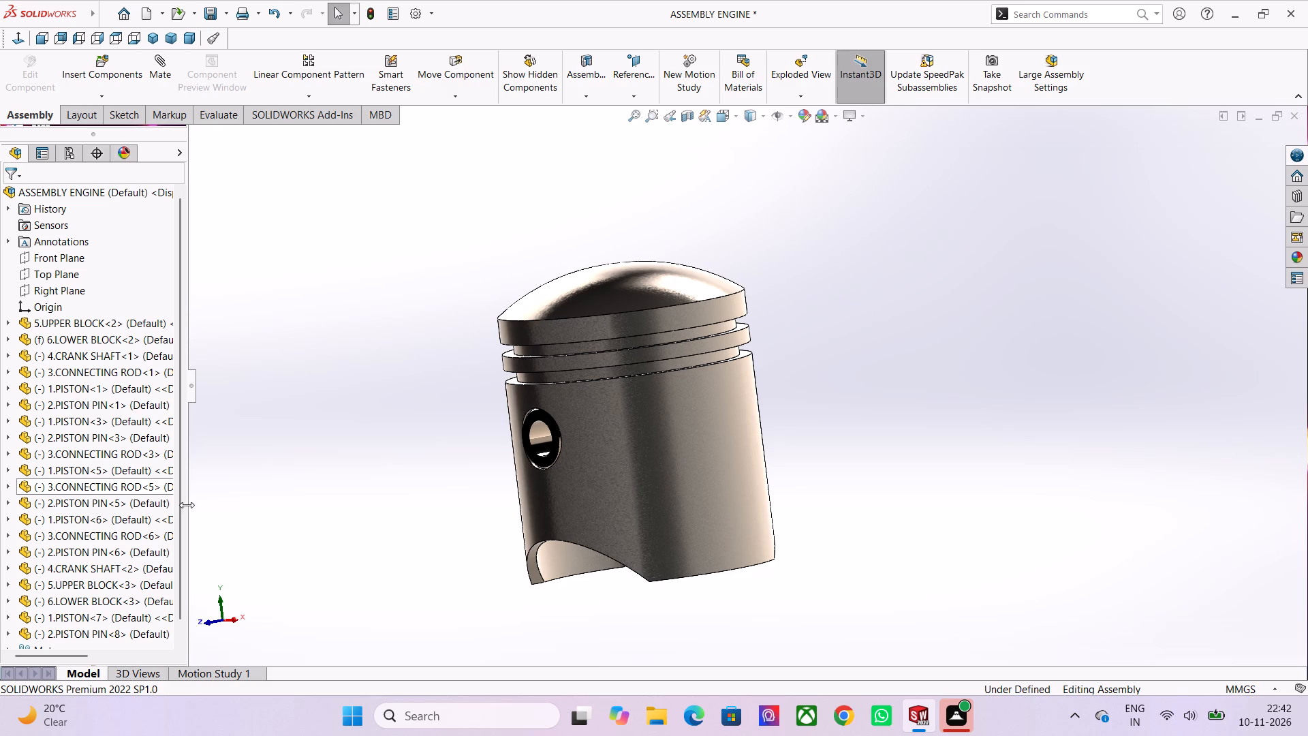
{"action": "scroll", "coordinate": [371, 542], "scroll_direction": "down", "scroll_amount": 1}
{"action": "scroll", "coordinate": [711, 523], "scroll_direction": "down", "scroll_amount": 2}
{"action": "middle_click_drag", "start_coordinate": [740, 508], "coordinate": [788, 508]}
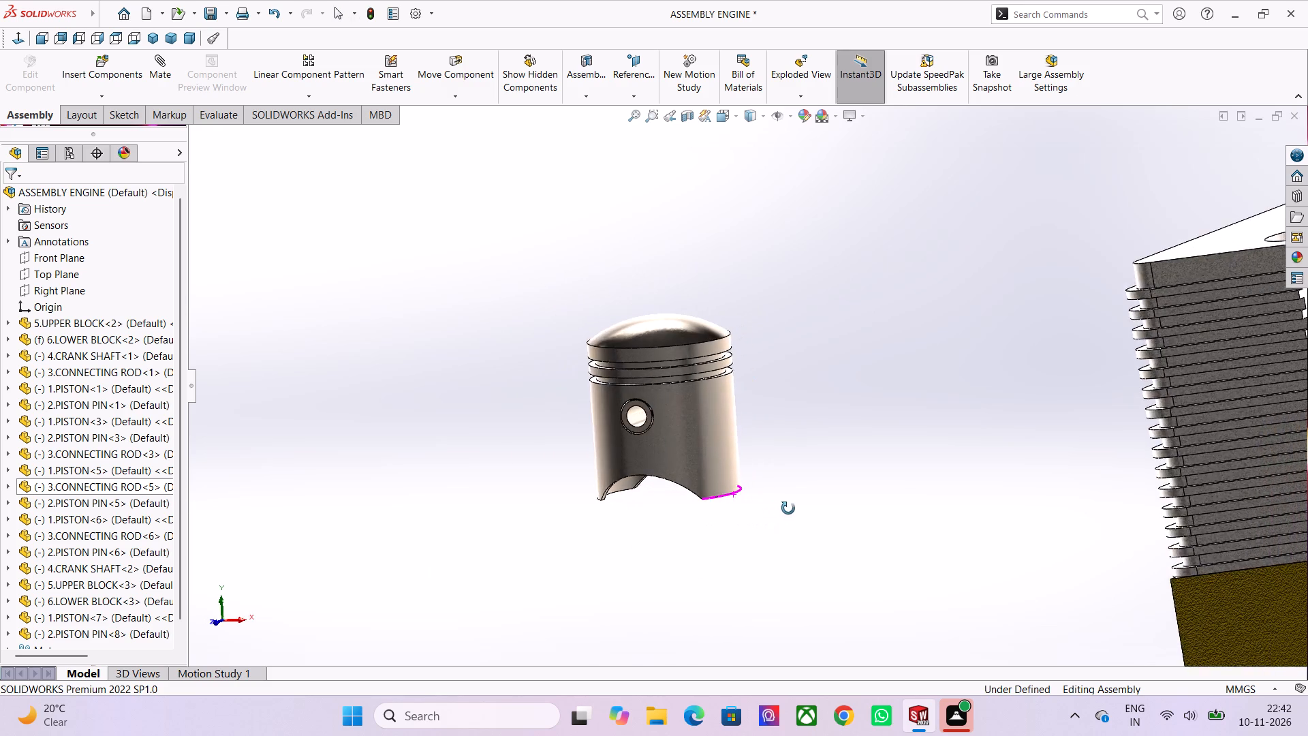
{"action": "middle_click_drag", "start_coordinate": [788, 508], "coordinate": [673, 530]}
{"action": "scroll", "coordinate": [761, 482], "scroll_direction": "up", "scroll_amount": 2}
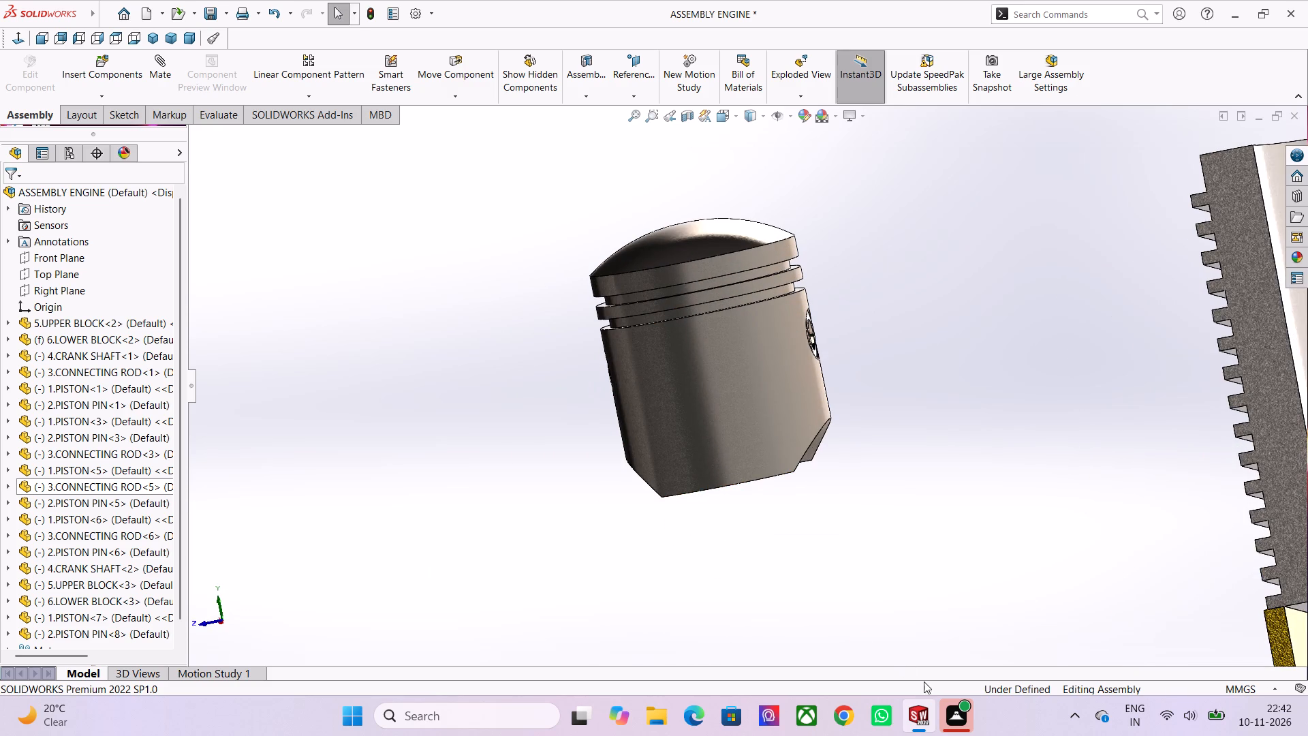
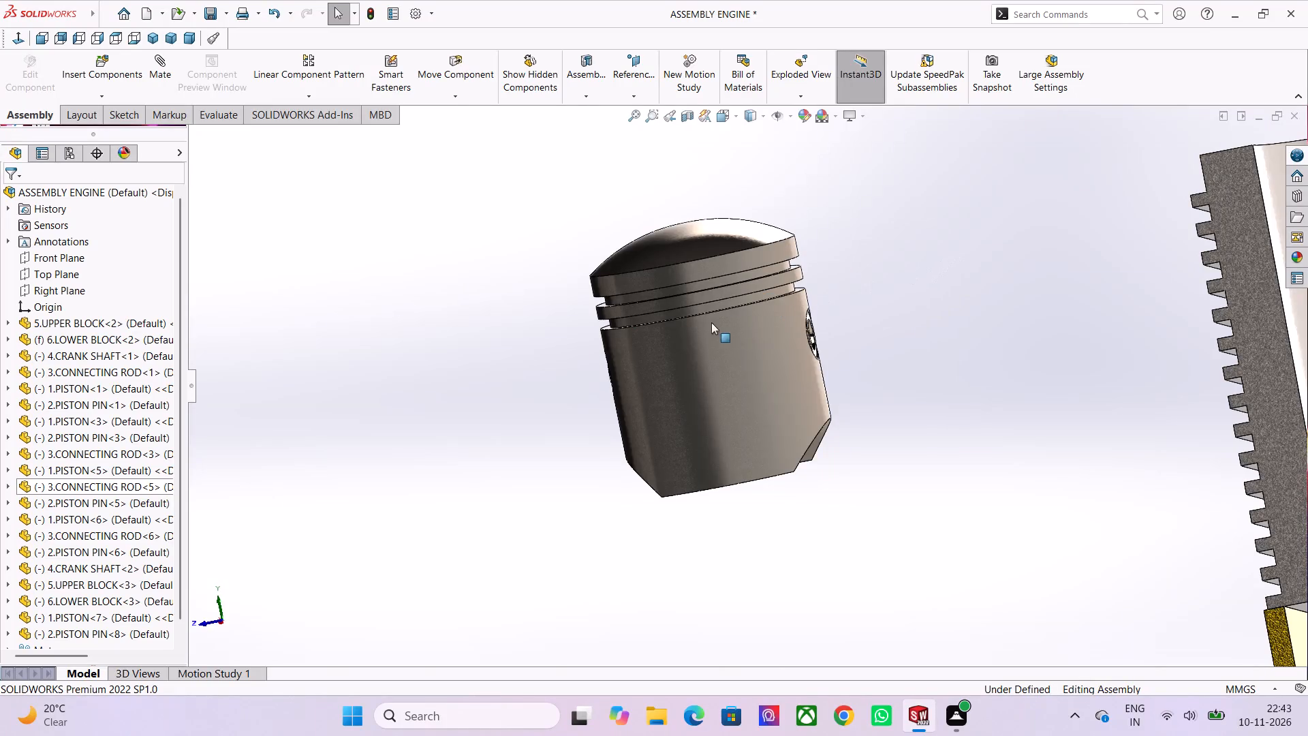
Examine the loose piston beside the engine block from several sides, including its pin bore and skirt.
{"action": "middle_click_drag", "start_coordinate": [899, 412], "coordinate": [909, 414]}
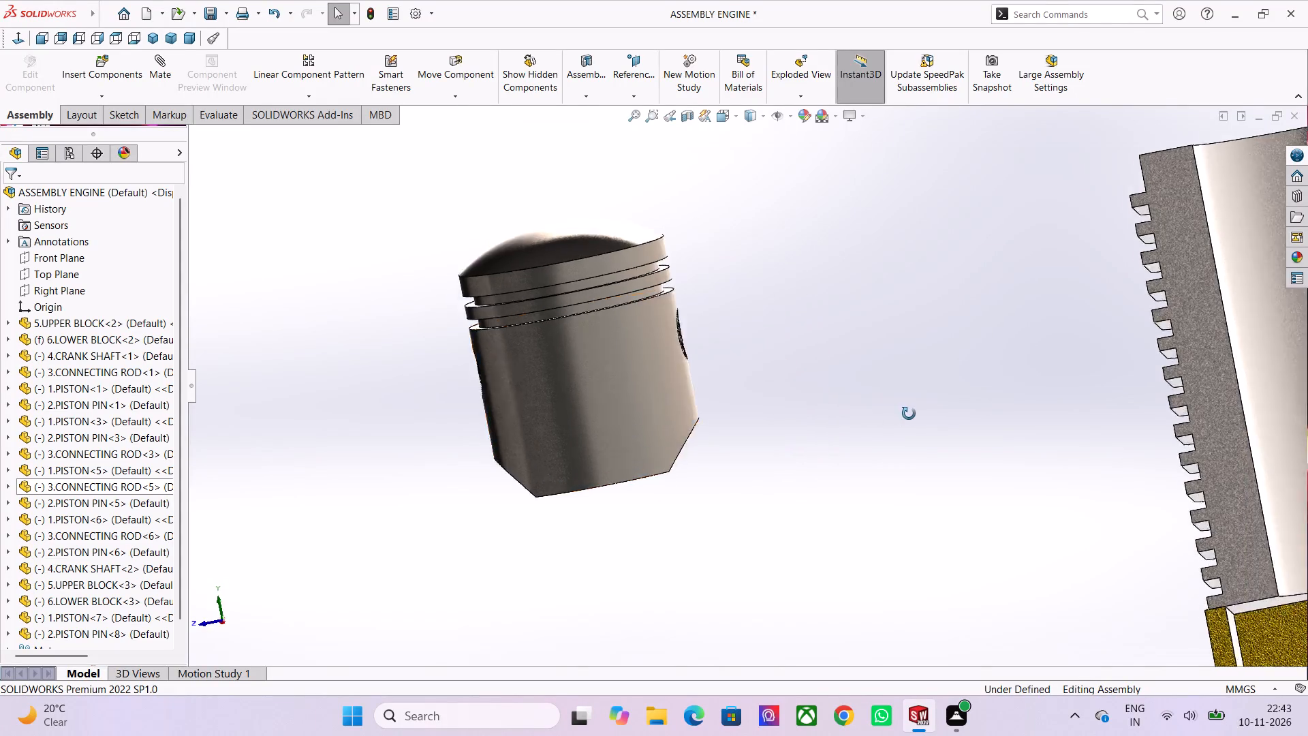
{"action": "middle_click_drag", "start_coordinate": [909, 414], "coordinate": [894, 433]}
{"action": "scroll", "coordinate": [899, 423], "scroll_direction": "down", "scroll_amount": 1}
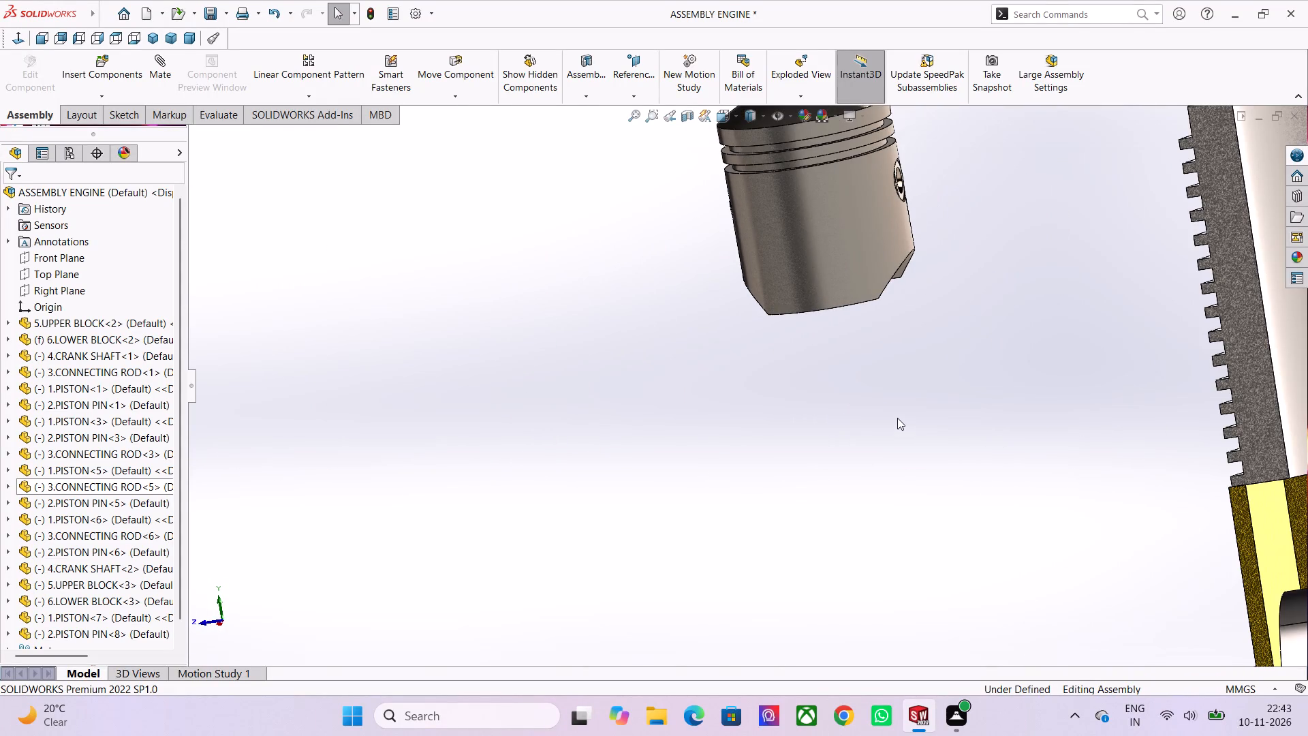
{"action": "scroll", "coordinate": [778, 0], "scroll_direction": "down", "scroll_amount": 2}
{"action": "scroll", "coordinate": [879, 205], "scroll_direction": "down", "scroll_amount": 1}
{"action": "scroll", "coordinate": [909, 281], "scroll_direction": "down", "scroll_amount": 2}
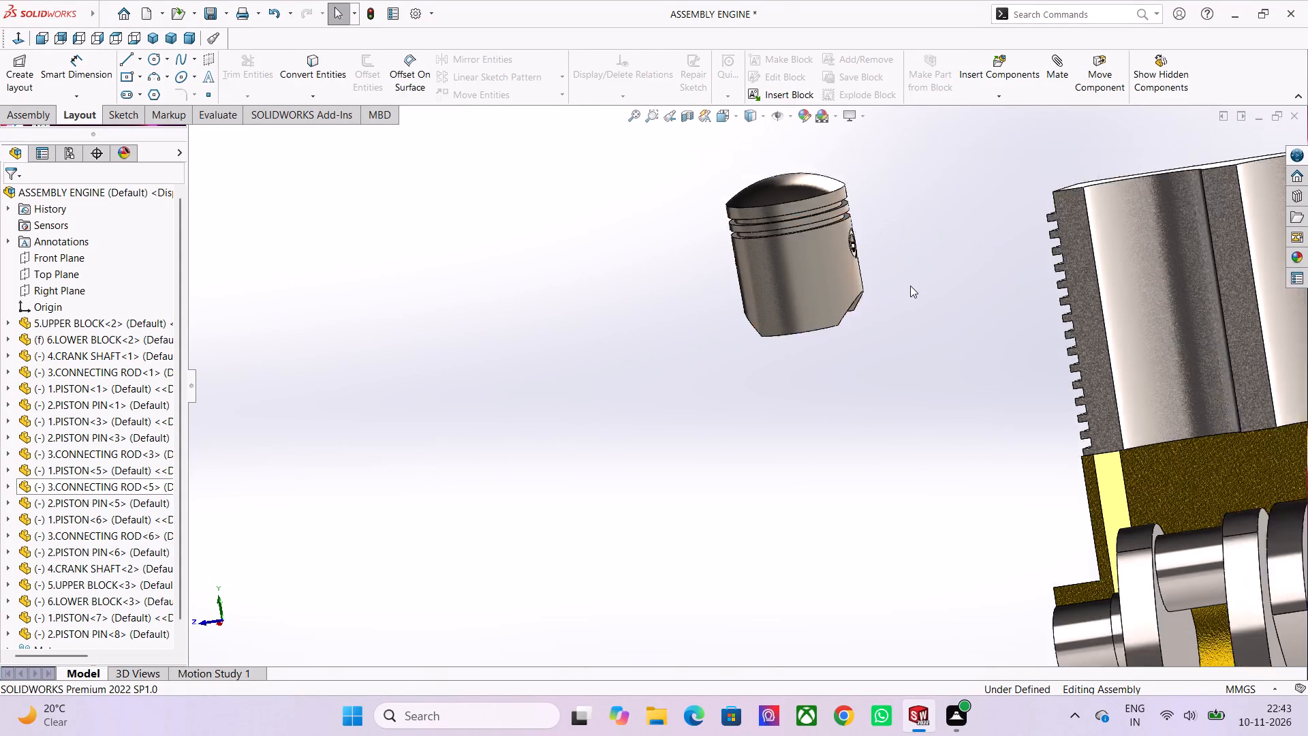
{"action": "scroll", "coordinate": [901, 300], "scroll_direction": "up", "scroll_amount": 2}
{"action": "scroll", "coordinate": [815, 275], "scroll_direction": "down", "scroll_amount": 1}
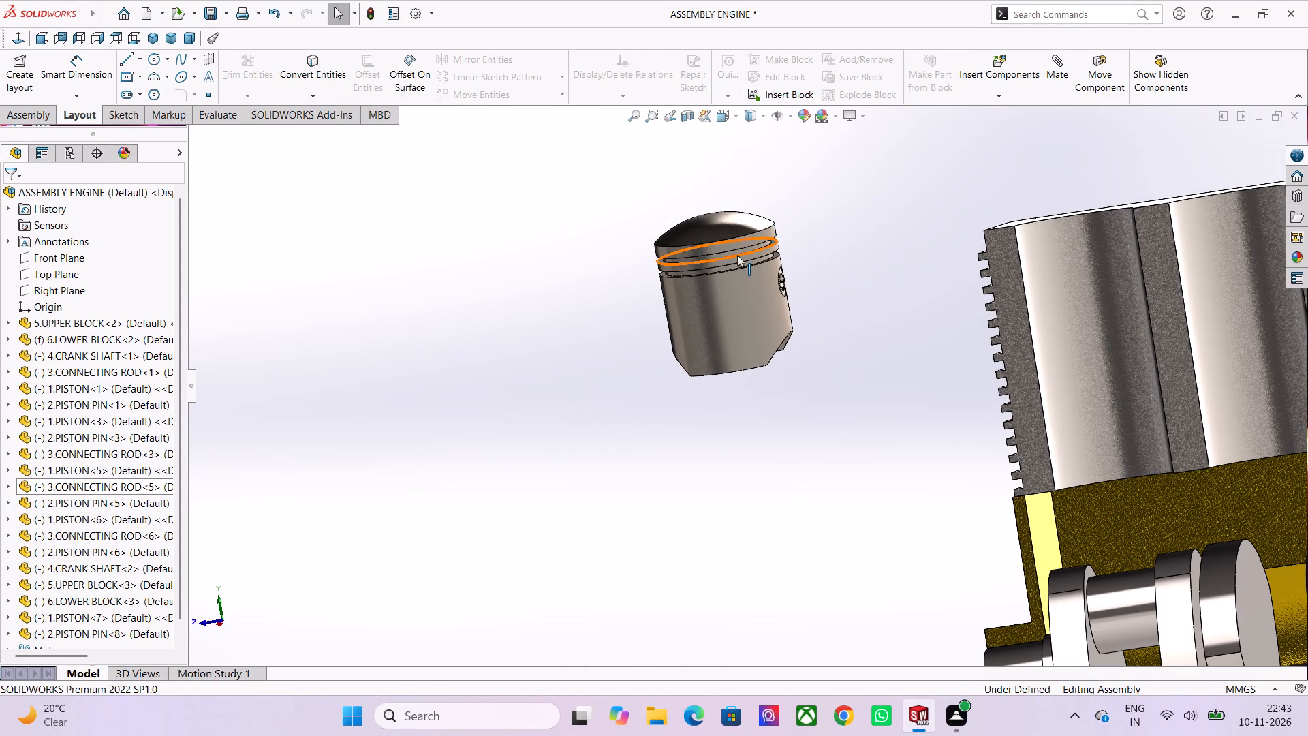
{"action": "middle_click_drag", "start_coordinate": [606, 240], "coordinate": [625, 236]}
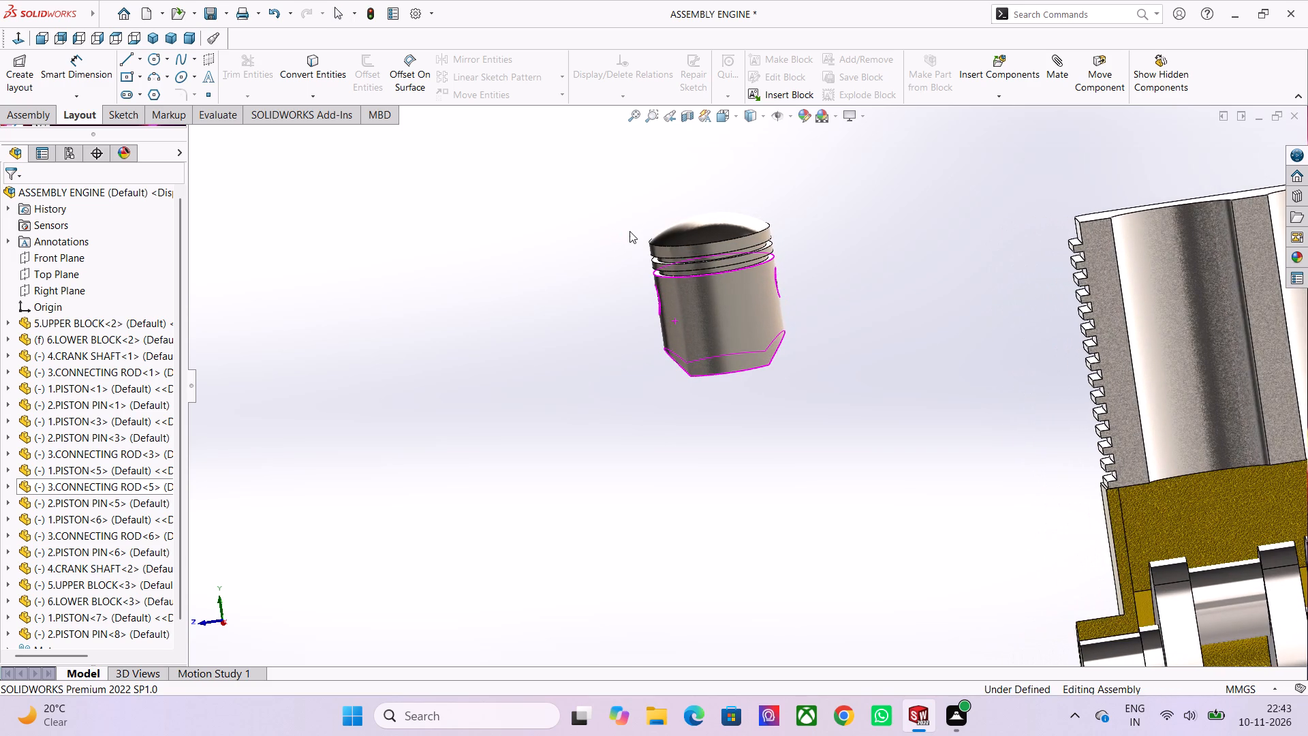
{"action": "scroll", "coordinate": [632, 236], "scroll_direction": "down", "scroll_amount": 1}
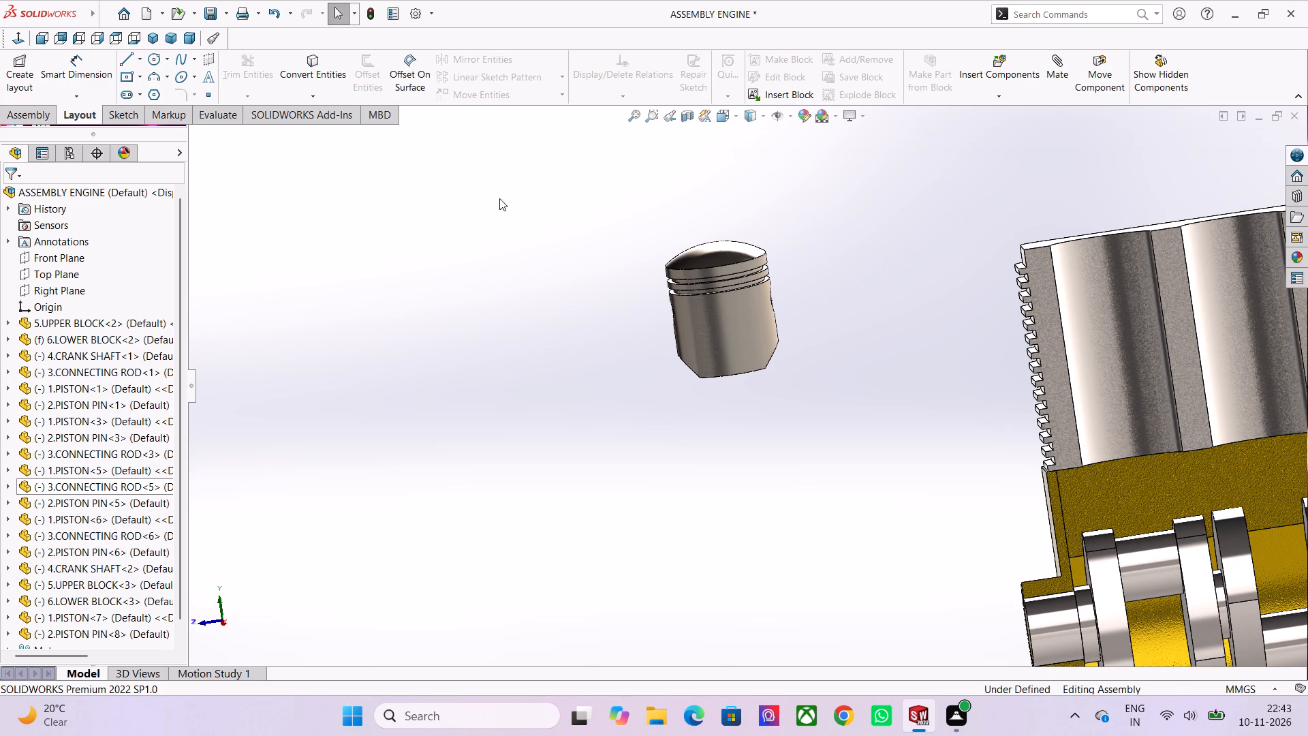
{"action": "scroll", "coordinate": [771, 254], "scroll_direction": "up", "scroll_amount": 2}
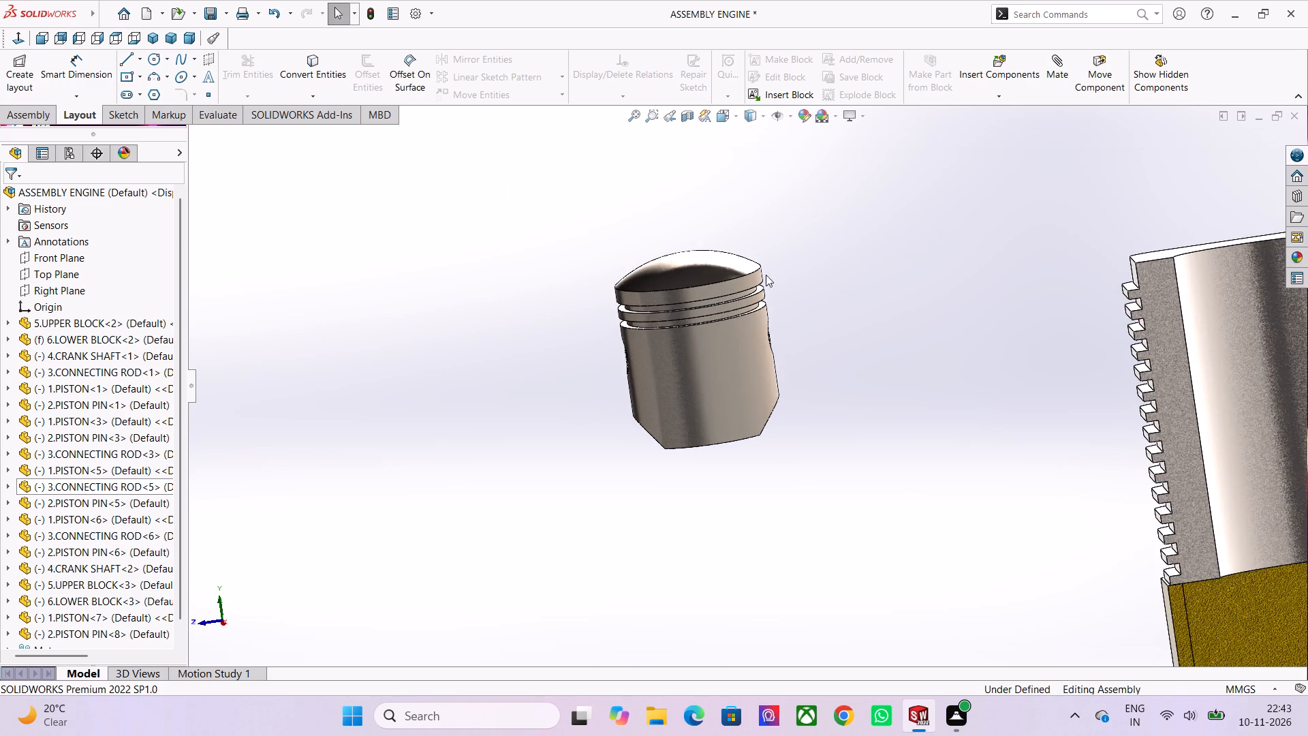
{"action": "scroll", "coordinate": [756, 331], "scroll_direction": "down", "scroll_amount": 3}
{"action": "scroll", "coordinate": [783, 419], "scroll_direction": "up", "scroll_amount": 2}
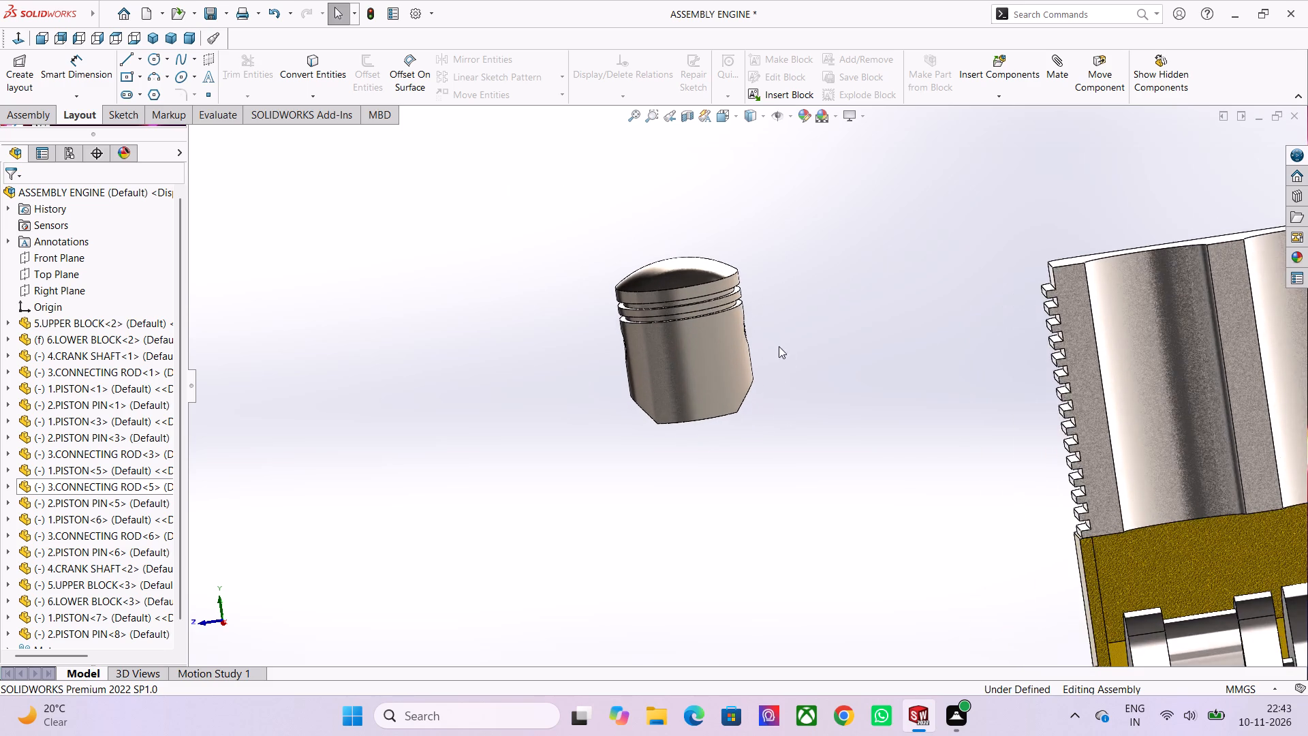
{"action": "scroll", "coordinate": [783, 350], "scroll_direction": "up", "scroll_amount": 2}
{"action": "middle_click_drag", "start_coordinate": [523, 378], "coordinate": [524, 378]}
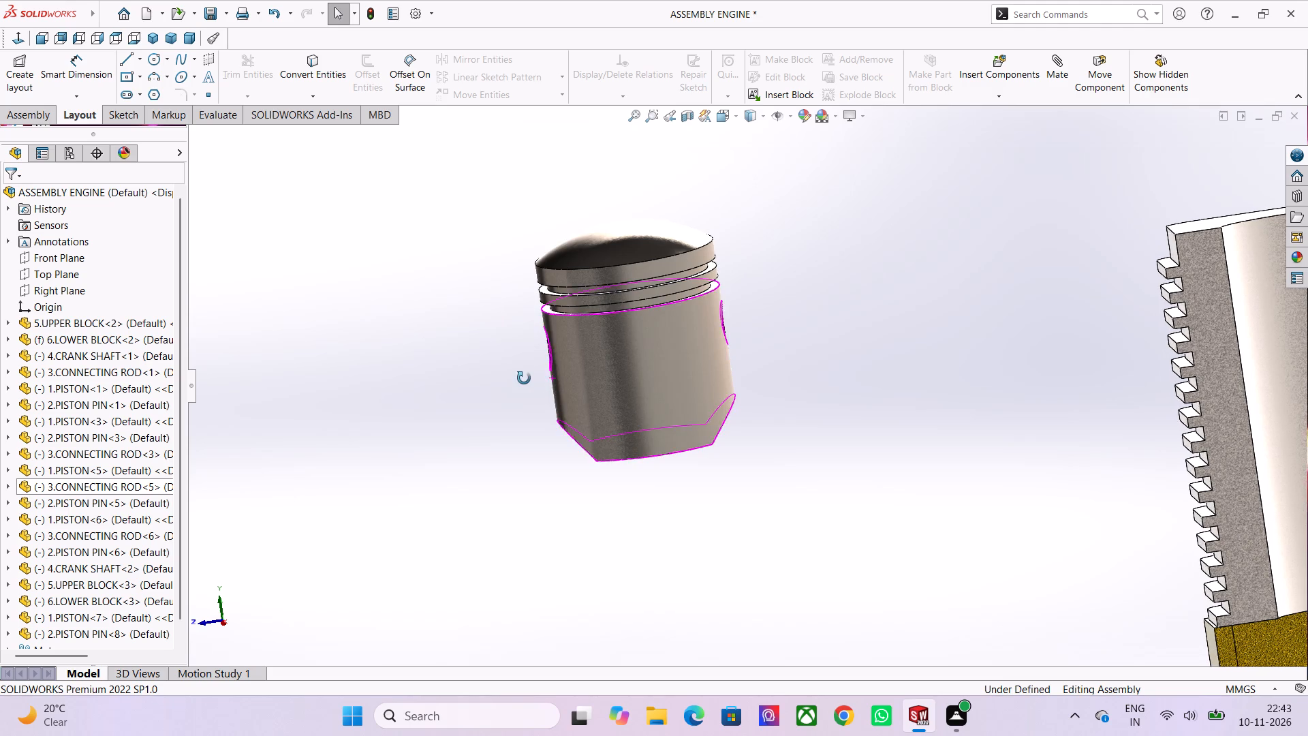
{"action": "middle_click_drag", "start_coordinate": [524, 378], "coordinate": [557, 365]}
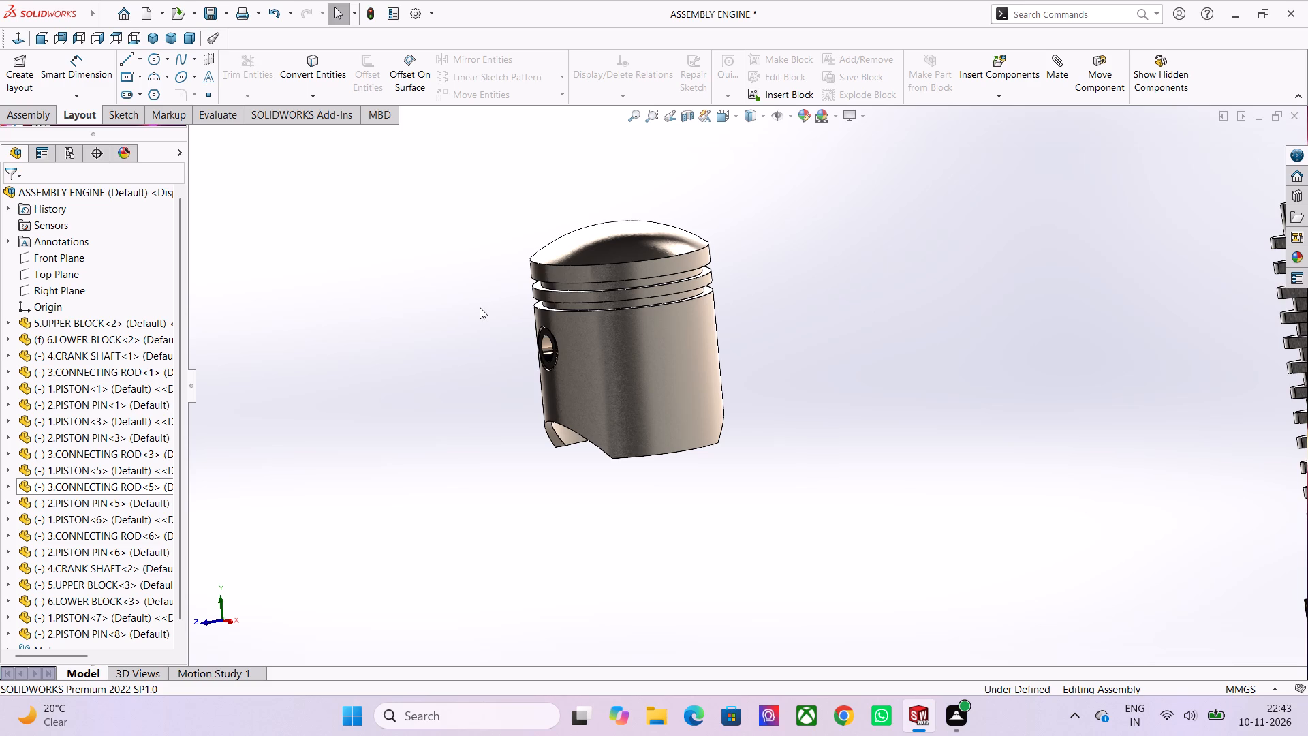
{"action": "scroll", "coordinate": [602, 343], "scroll_direction": "down", "scroll_amount": 1}
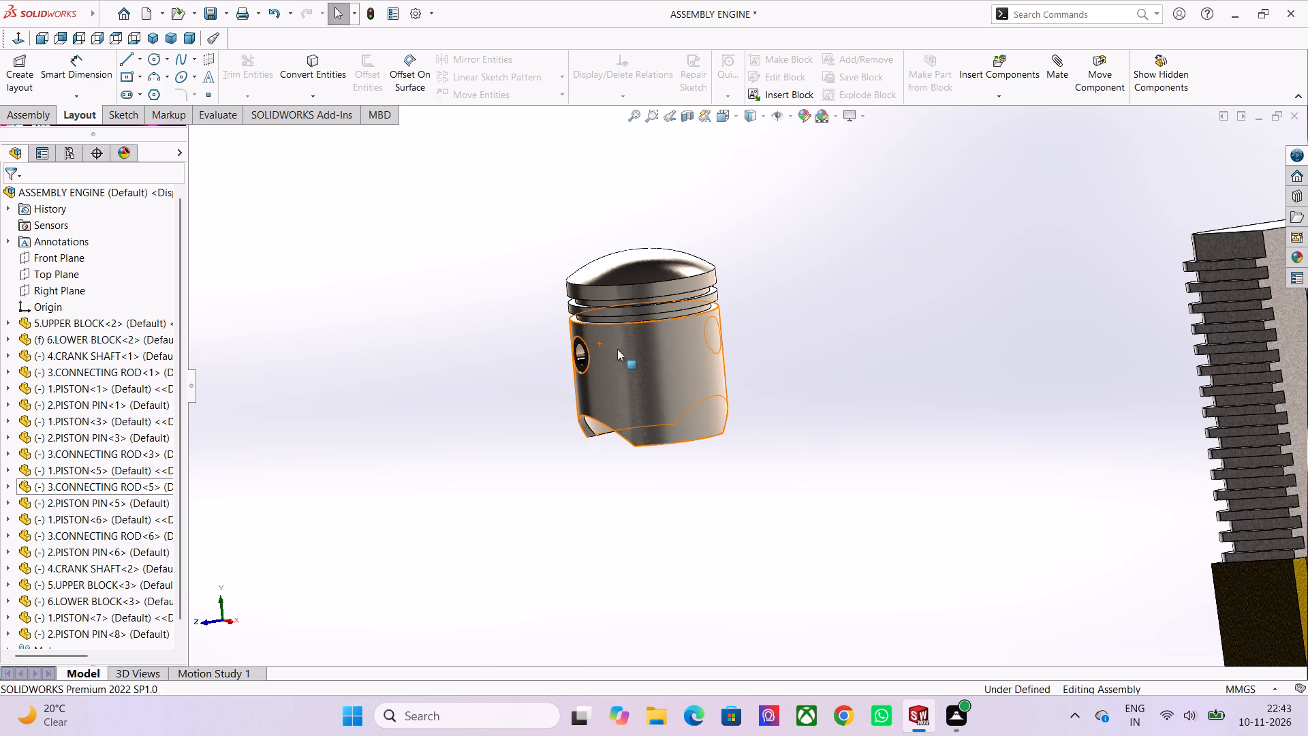
{"action": "middle_click_drag", "start_coordinate": [771, 376], "coordinate": [724, 379]}
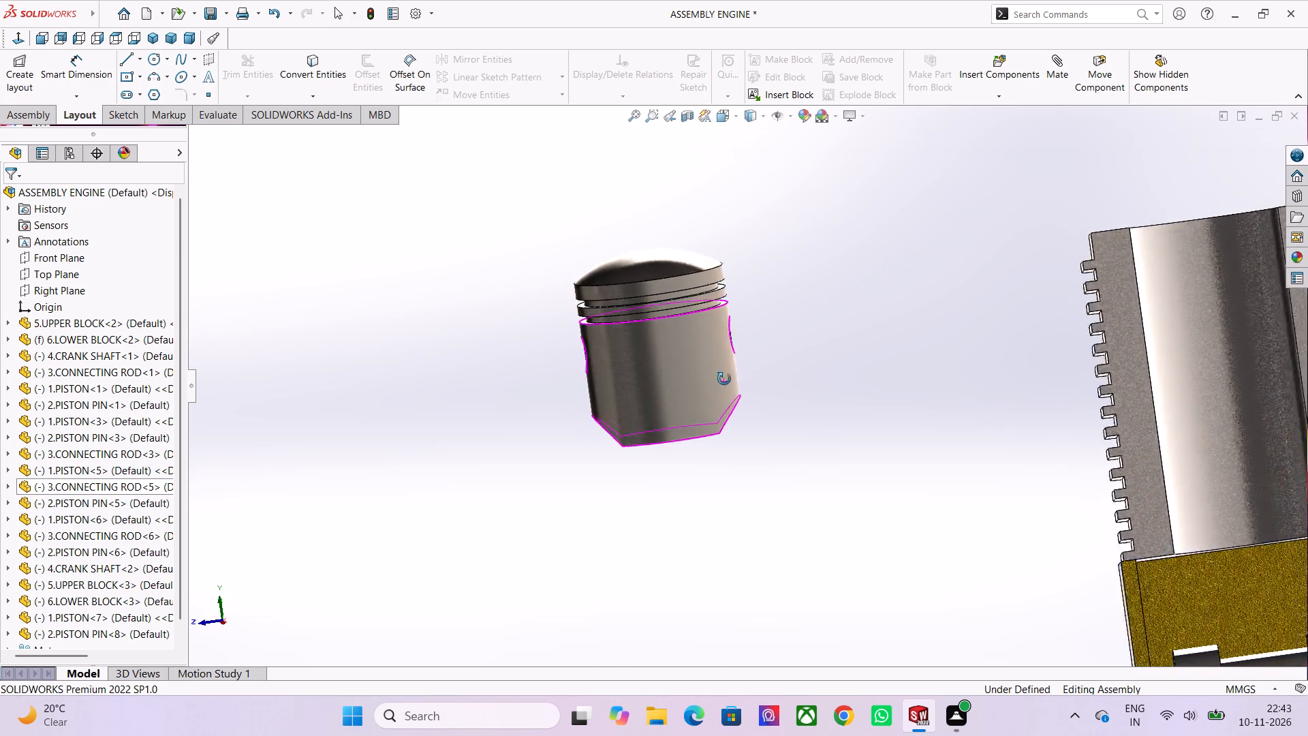
{"action": "middle_click_drag", "start_coordinate": [724, 379], "coordinate": [796, 384]}
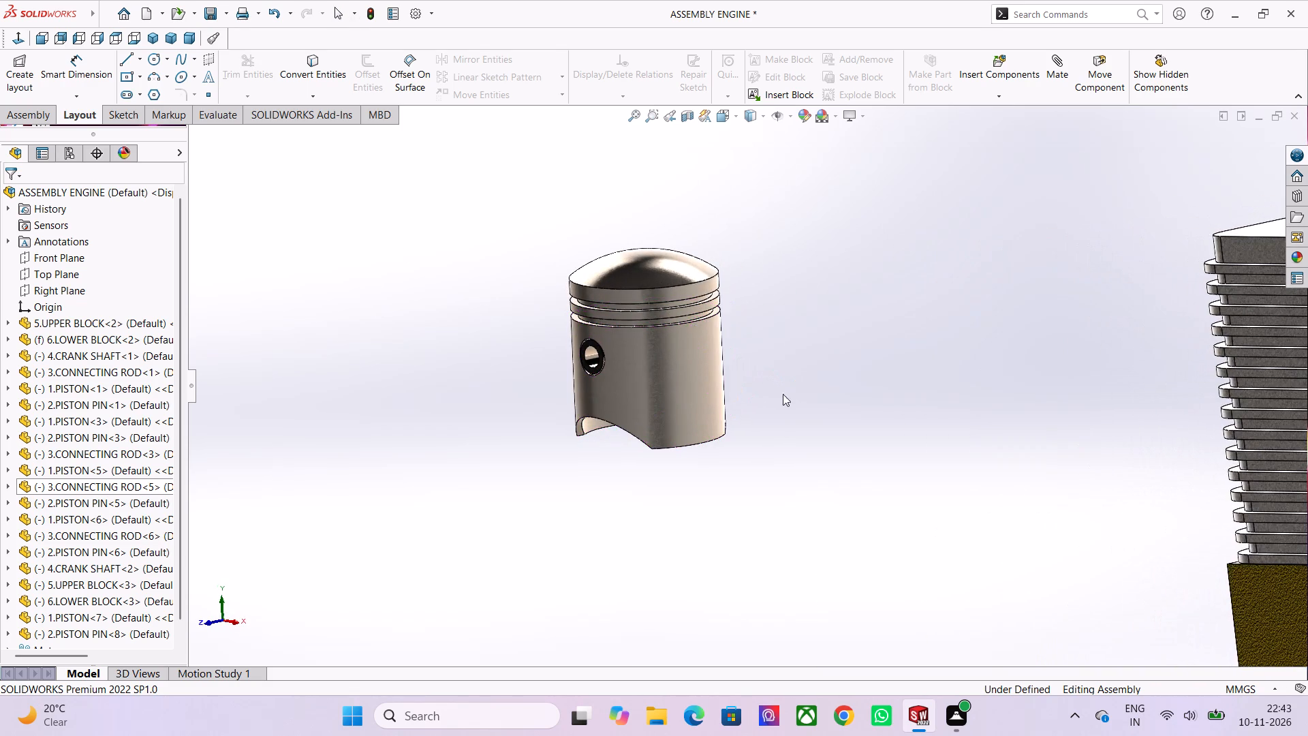
{"action": "scroll", "coordinate": [712, 346], "scroll_direction": "up", "scroll_amount": 1}
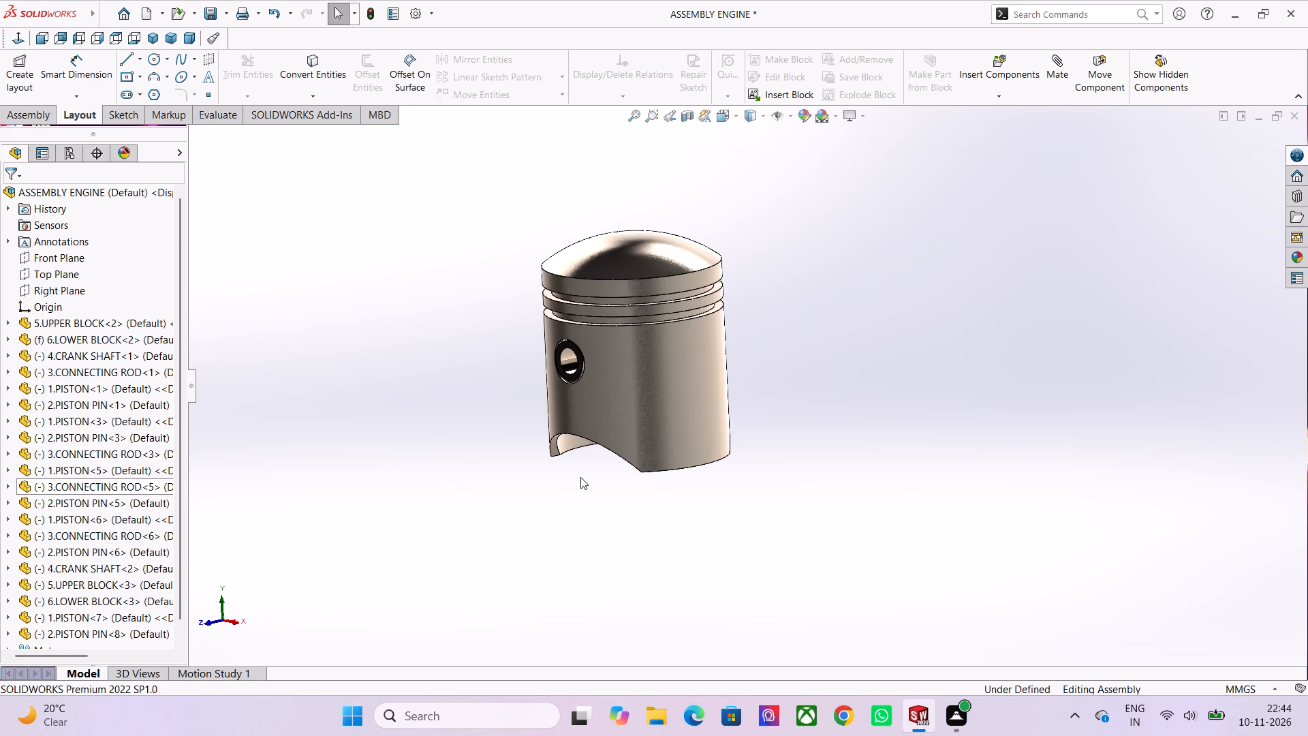
{"action": "scroll", "coordinate": [581, 477], "scroll_direction": "down", "scroll_amount": 1}
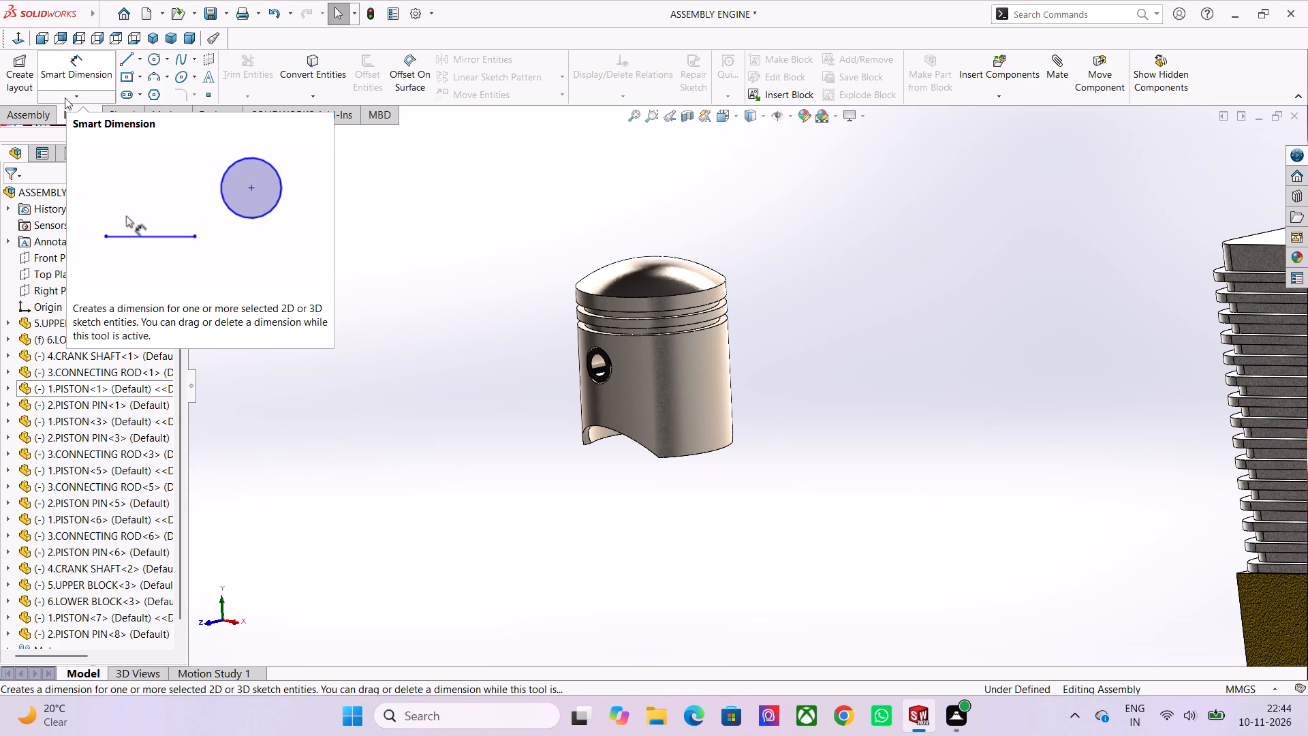
Insert the 3.CONNECTING ROD part from the ENGINE folder and place it upright just below the loose piston.
{"action": "left_click", "coordinate": [10, 121]}
{"action": "left_click", "coordinate": [98, 66]}
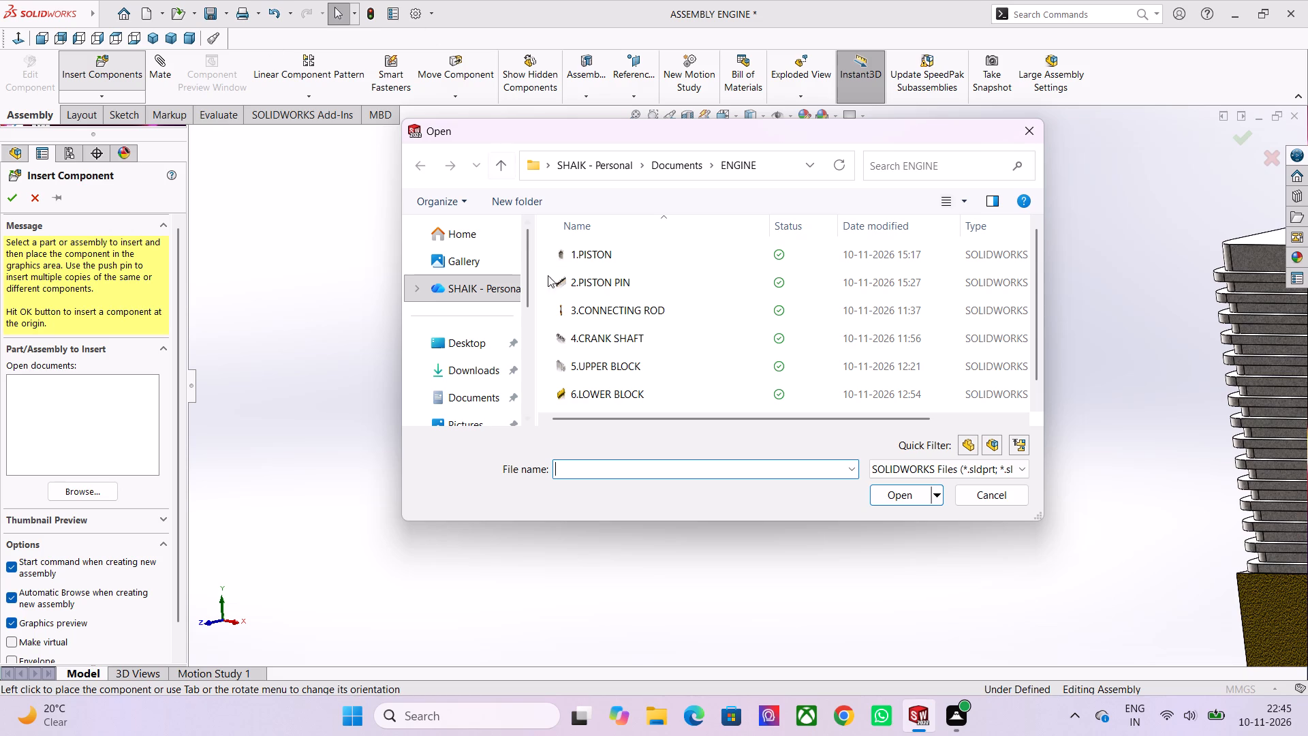
{"action": "left_click", "coordinate": [612, 311]}
{"action": "left_click", "coordinate": [612, 311]}
{"action": "left_click", "coordinate": [612, 311]}
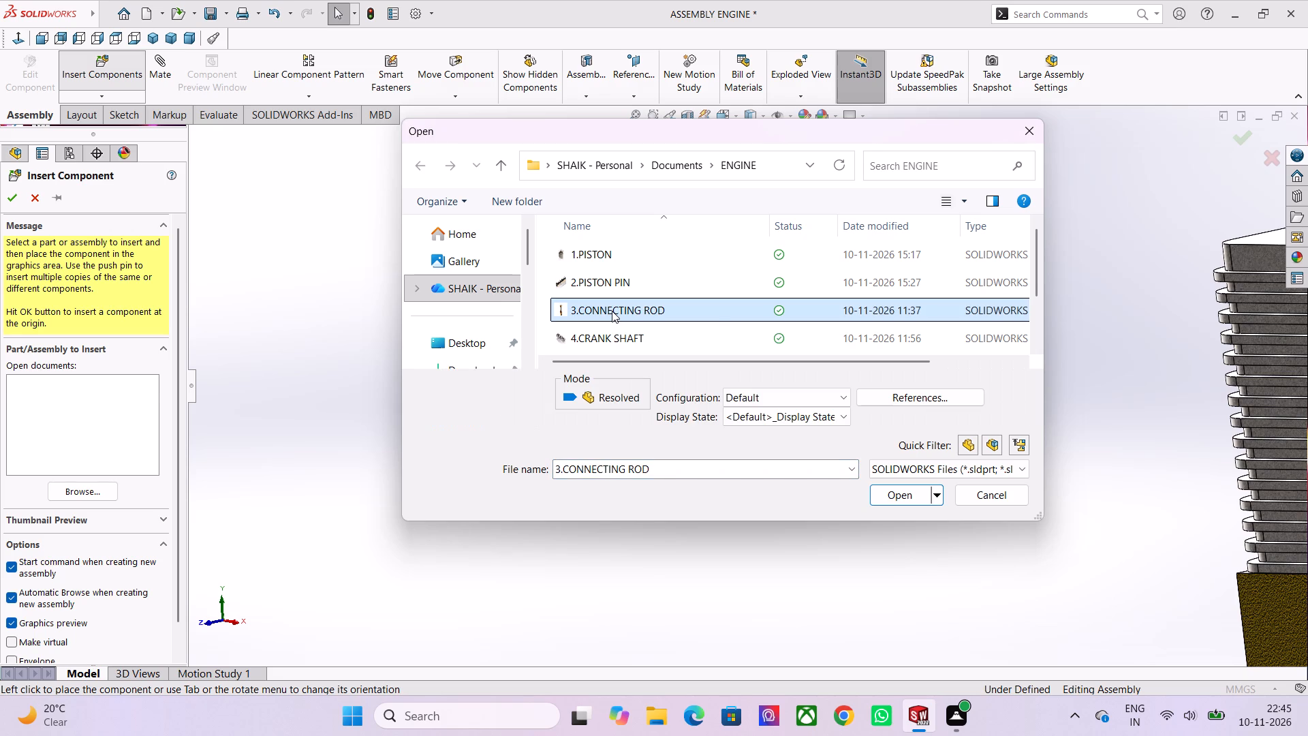
{"action": "scroll", "coordinate": [775, 515], "scroll_direction": "down", "scroll_amount": 1}
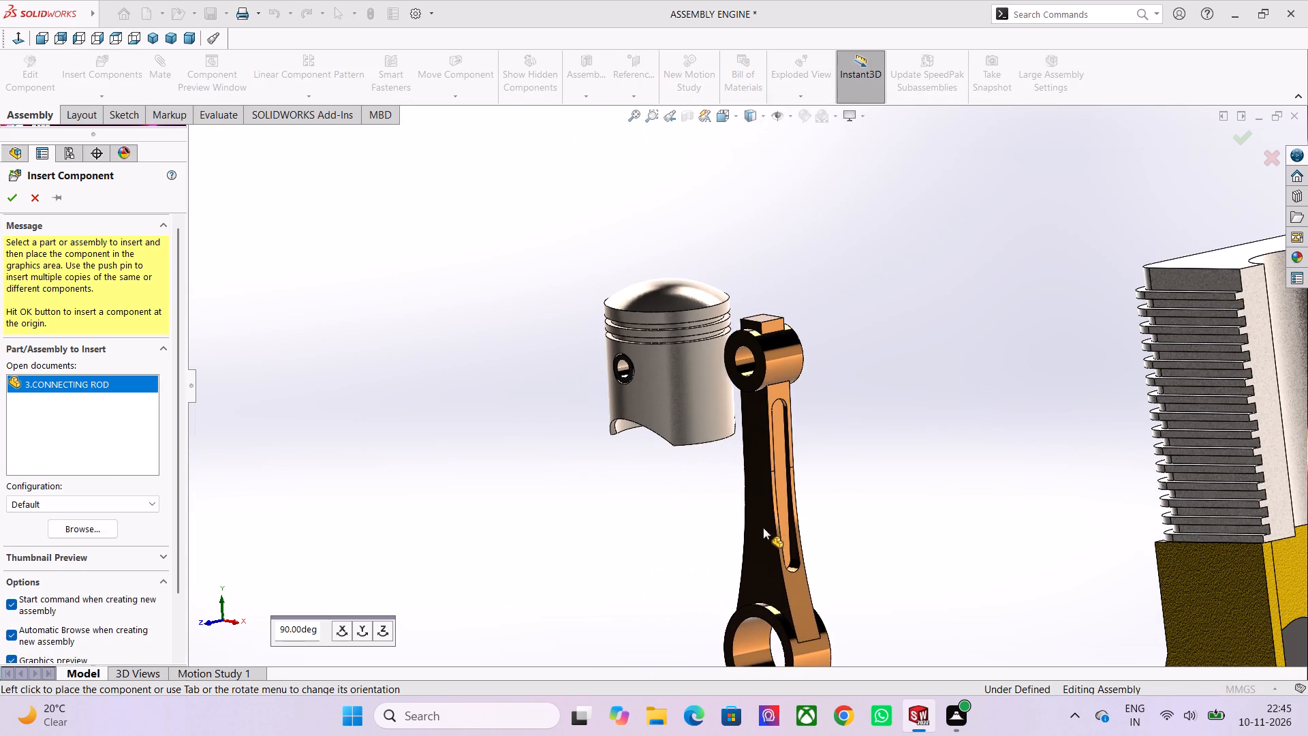
{"action": "scroll", "coordinate": [714, 579], "scroll_direction": "down", "scroll_amount": 1}
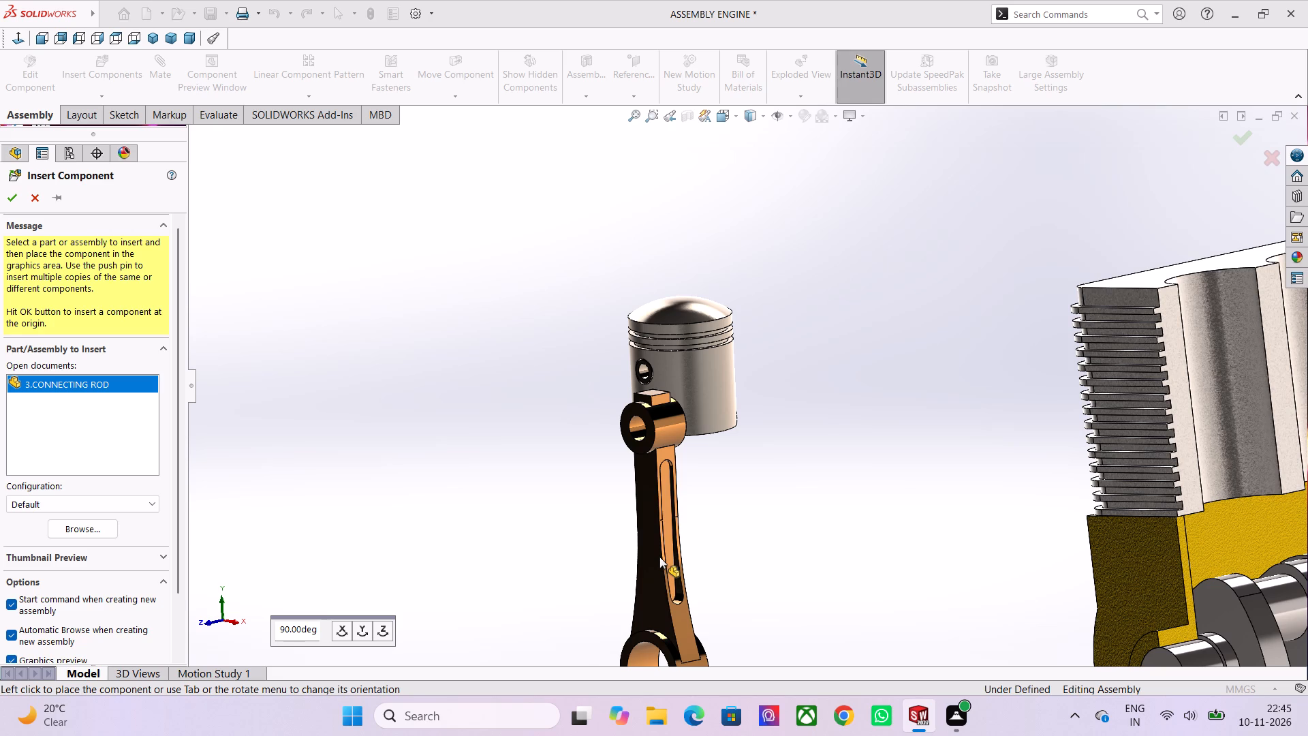
{"action": "scroll", "coordinate": [644, 528], "scroll_direction": "down", "scroll_amount": 2}
{"action": "scroll", "coordinate": [751, 515], "scroll_direction": "up", "scroll_amount": 3}
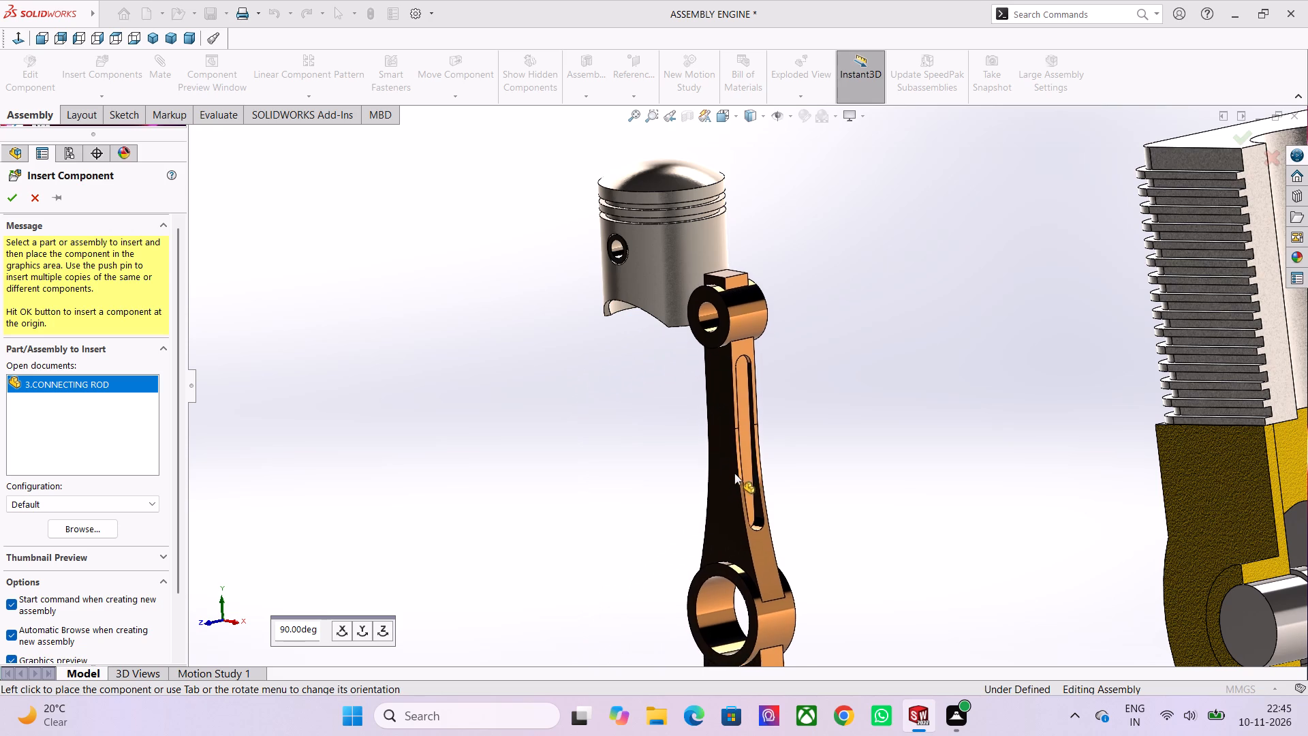
{"action": "scroll", "coordinate": [716, 549], "scroll_direction": "down", "scroll_amount": 1}
{"action": "scroll", "coordinate": [717, 519], "scroll_direction": "up", "scroll_amount": 2}
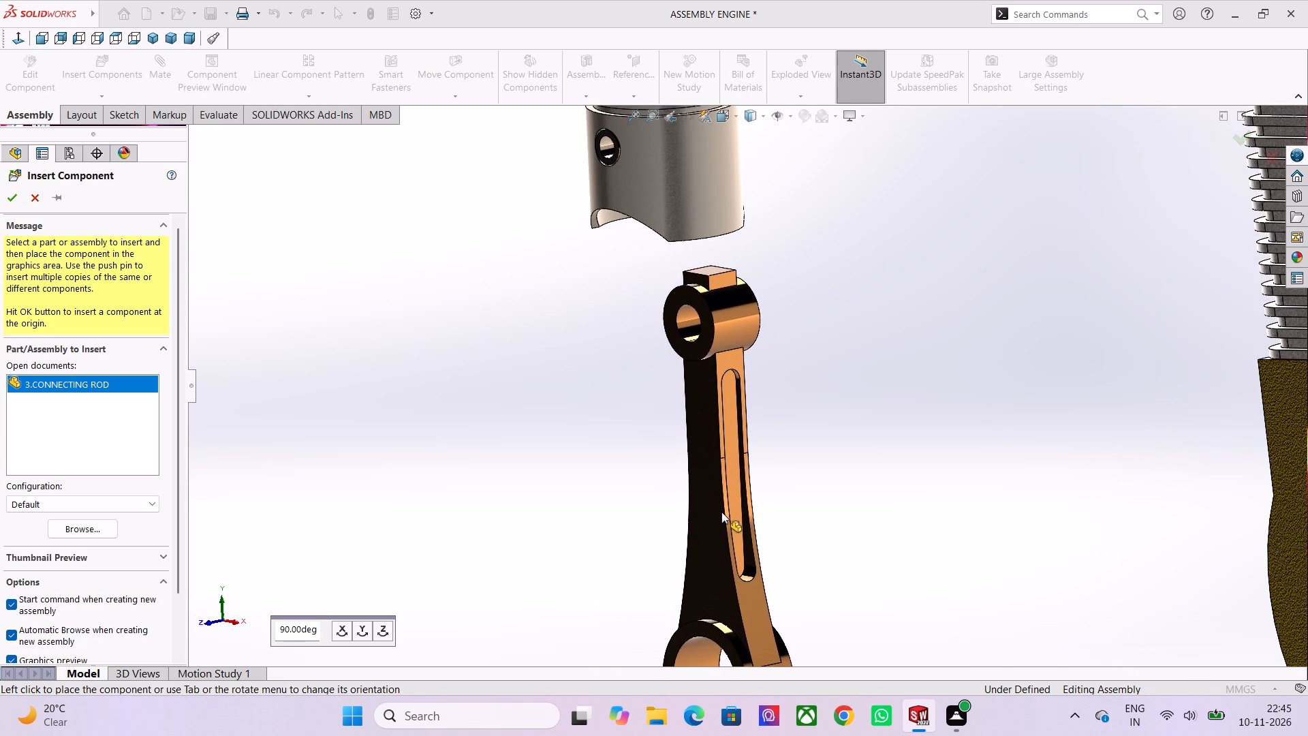
{"action": "scroll", "coordinate": [723, 514], "scroll_direction": "down", "scroll_amount": 1}
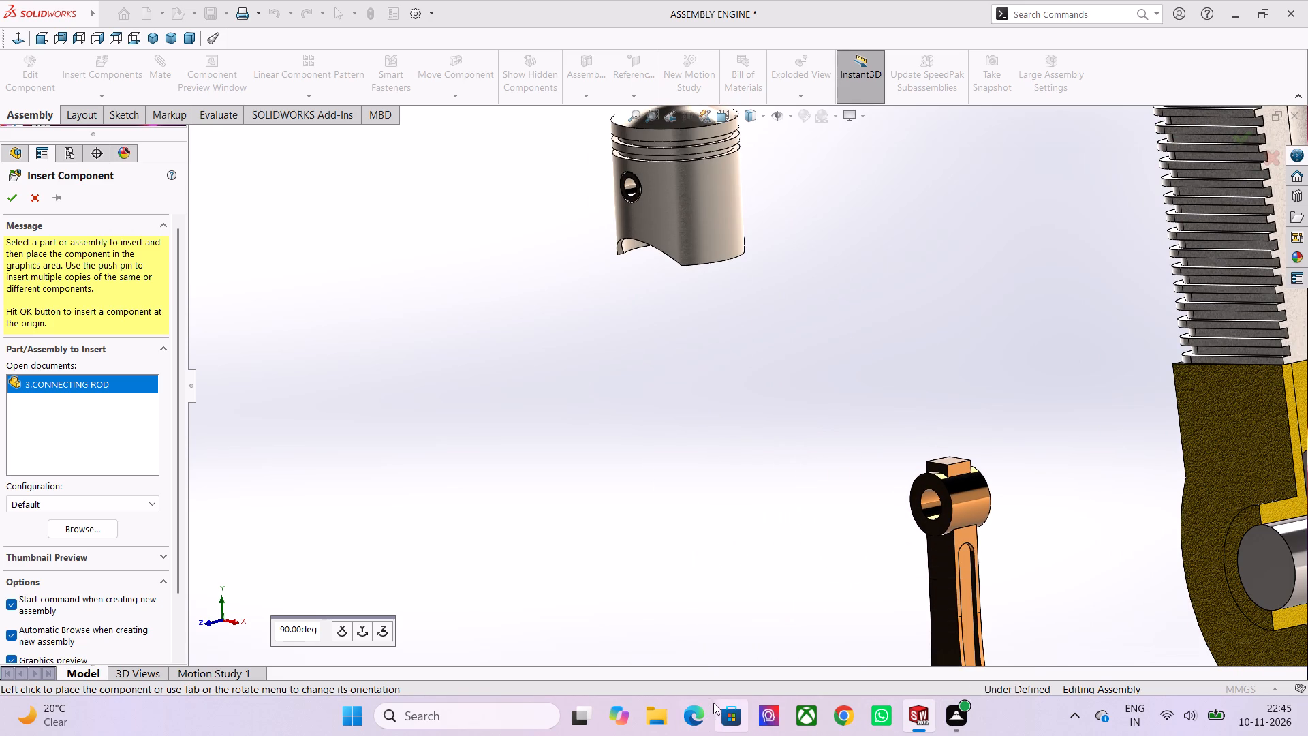
{"action": "scroll", "coordinate": [711, 549], "scroll_direction": "down", "scroll_amount": 1}
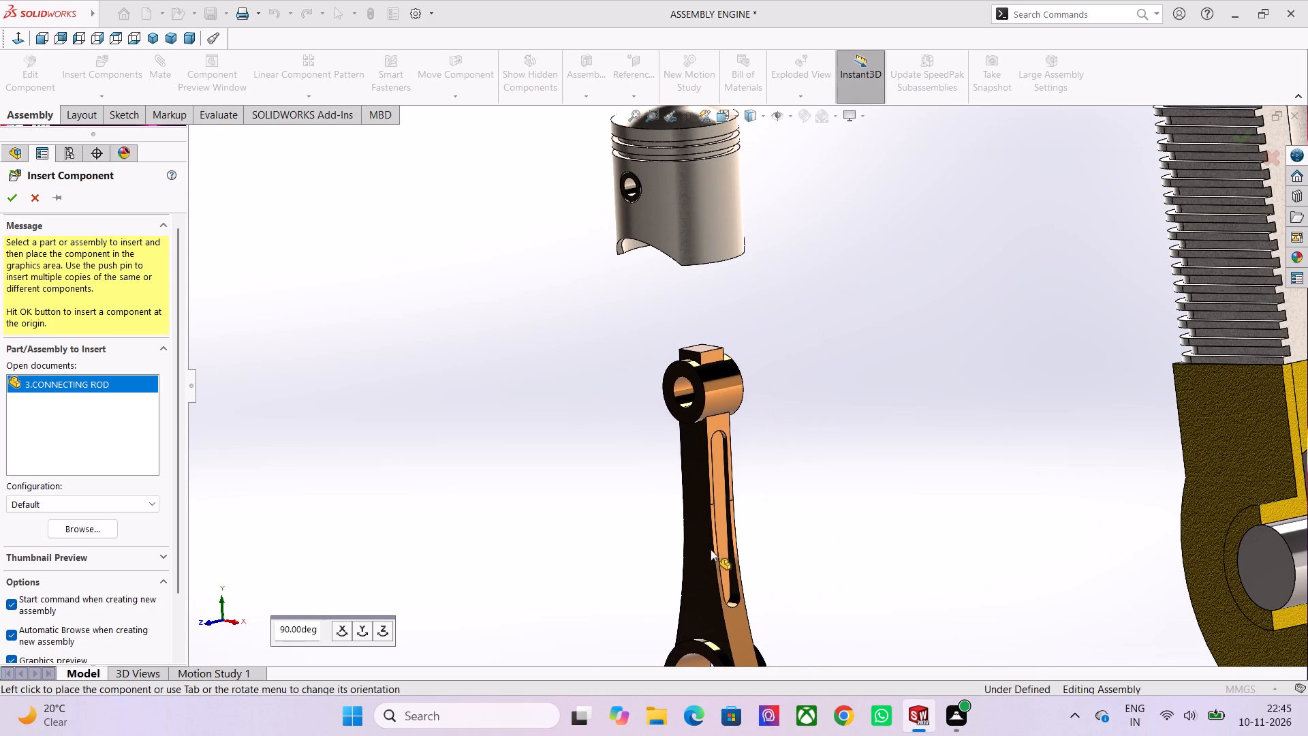
{"action": "scroll", "coordinate": [702, 351], "scroll_direction": "down", "scroll_amount": 2}
{"action": "scroll", "coordinate": [790, 447], "scroll_direction": "up", "scroll_amount": 1}
{"action": "scroll", "coordinate": [763, 324], "scroll_direction": "up", "scroll_amount": 1}
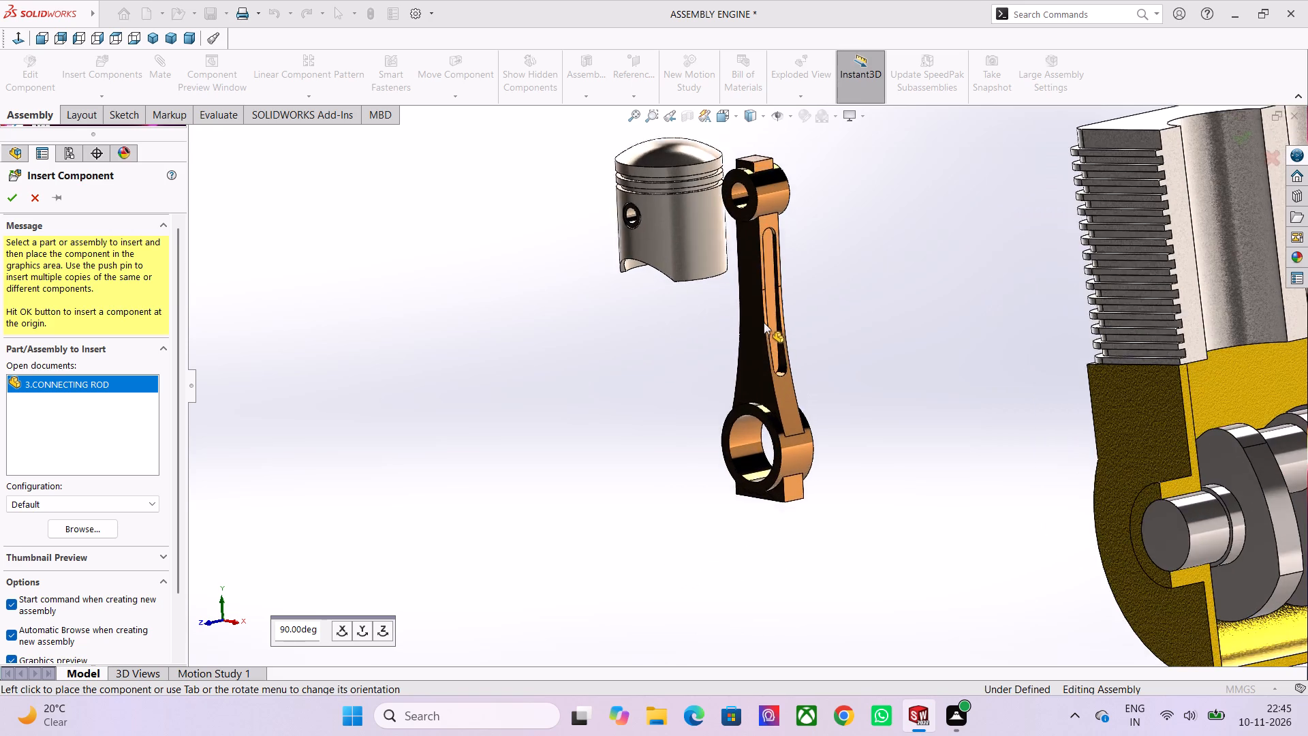
{"action": "scroll", "coordinate": [764, 322], "scroll_direction": "up", "scroll_amount": 1}
{"action": "scroll", "coordinate": [750, 340], "scroll_direction": "down", "scroll_amount": 2}
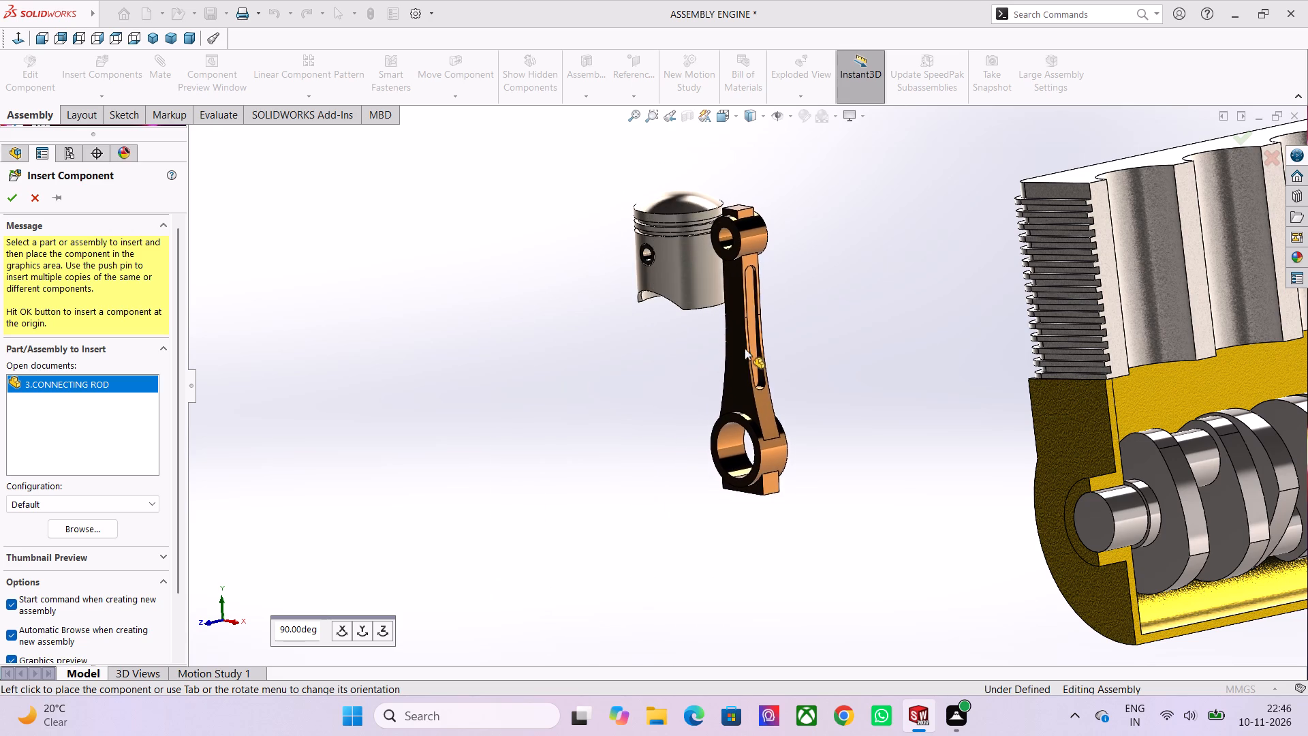
{"action": "scroll", "coordinate": [734, 341], "scroll_direction": "down", "scroll_amount": 1}
{"action": "scroll", "coordinate": [732, 366], "scroll_direction": "up", "scroll_amount": 3}
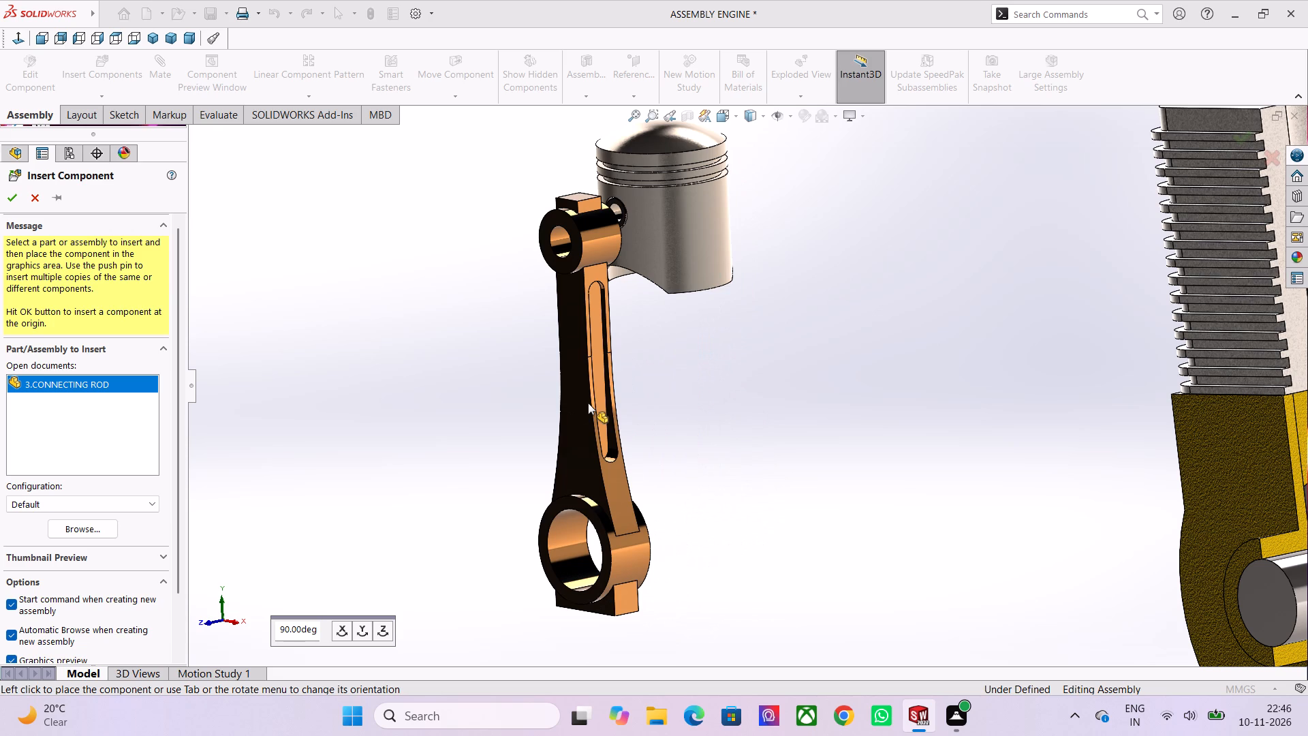
{"action": "scroll", "coordinate": [579, 480], "scroll_direction": "down", "scroll_amount": 2}
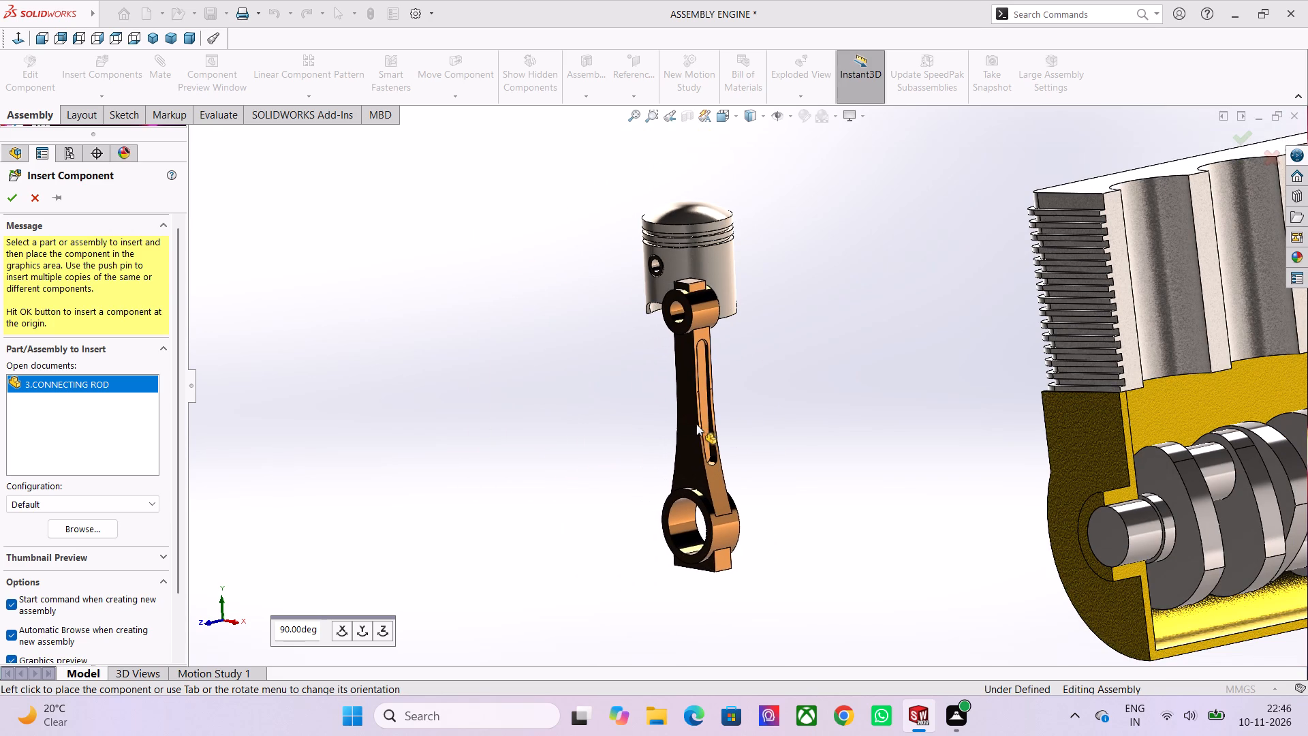
{"action": "scroll", "coordinate": [773, 459], "scroll_direction": "down", "scroll_amount": 2}
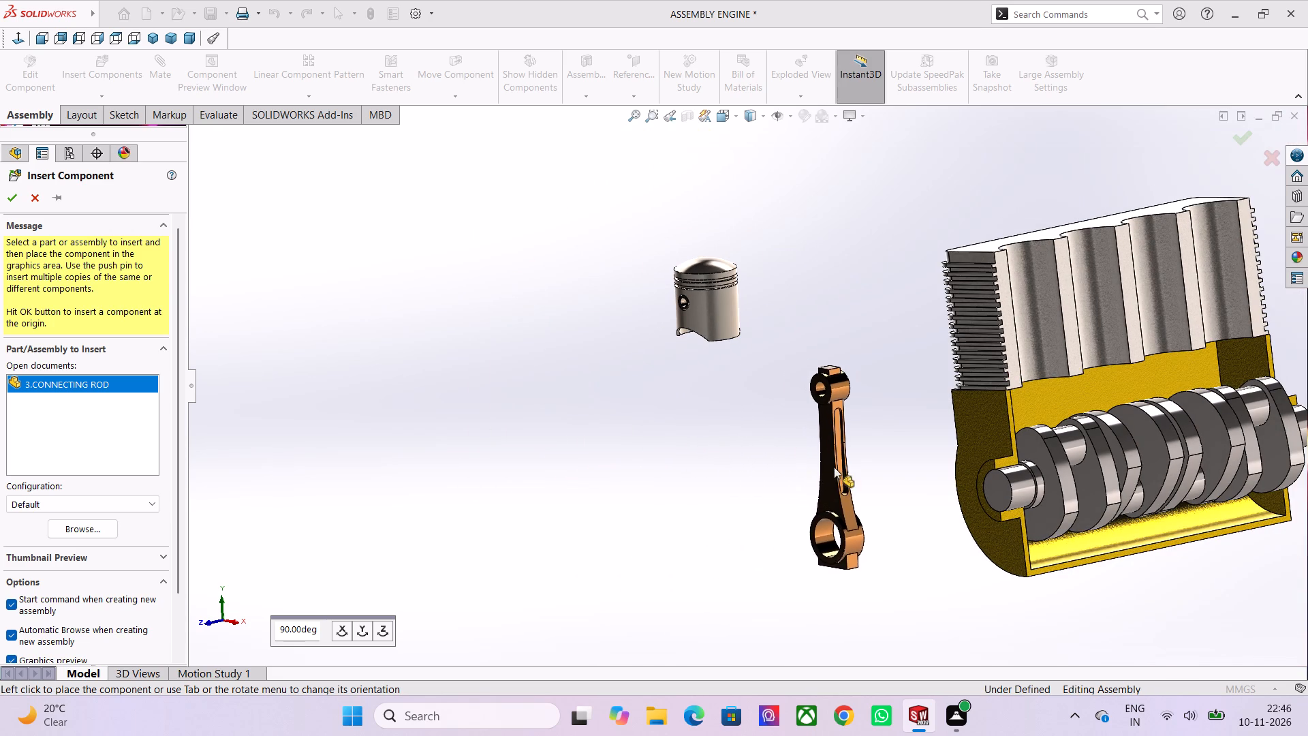
{"action": "scroll", "coordinate": [719, 392], "scroll_direction": "up", "scroll_amount": 1}
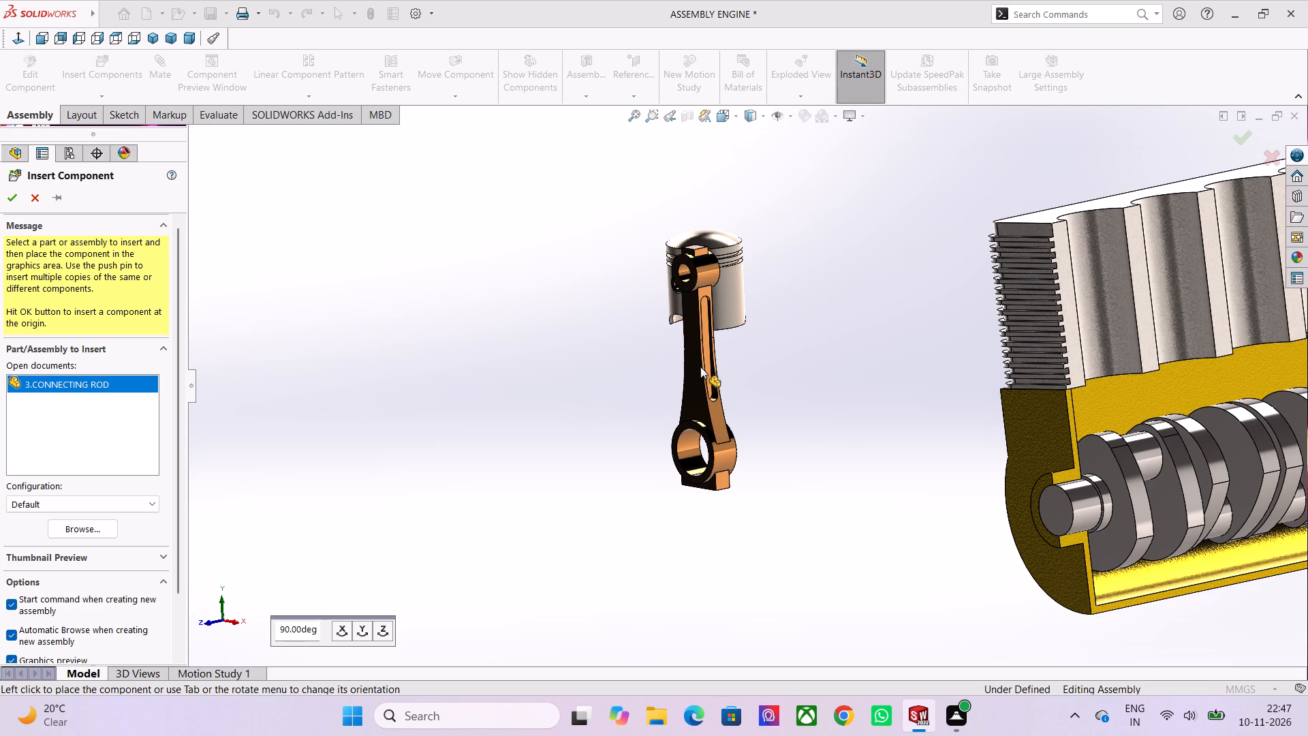
{"action": "scroll", "coordinate": [779, 365], "scroll_direction": "down", "scroll_amount": 2}
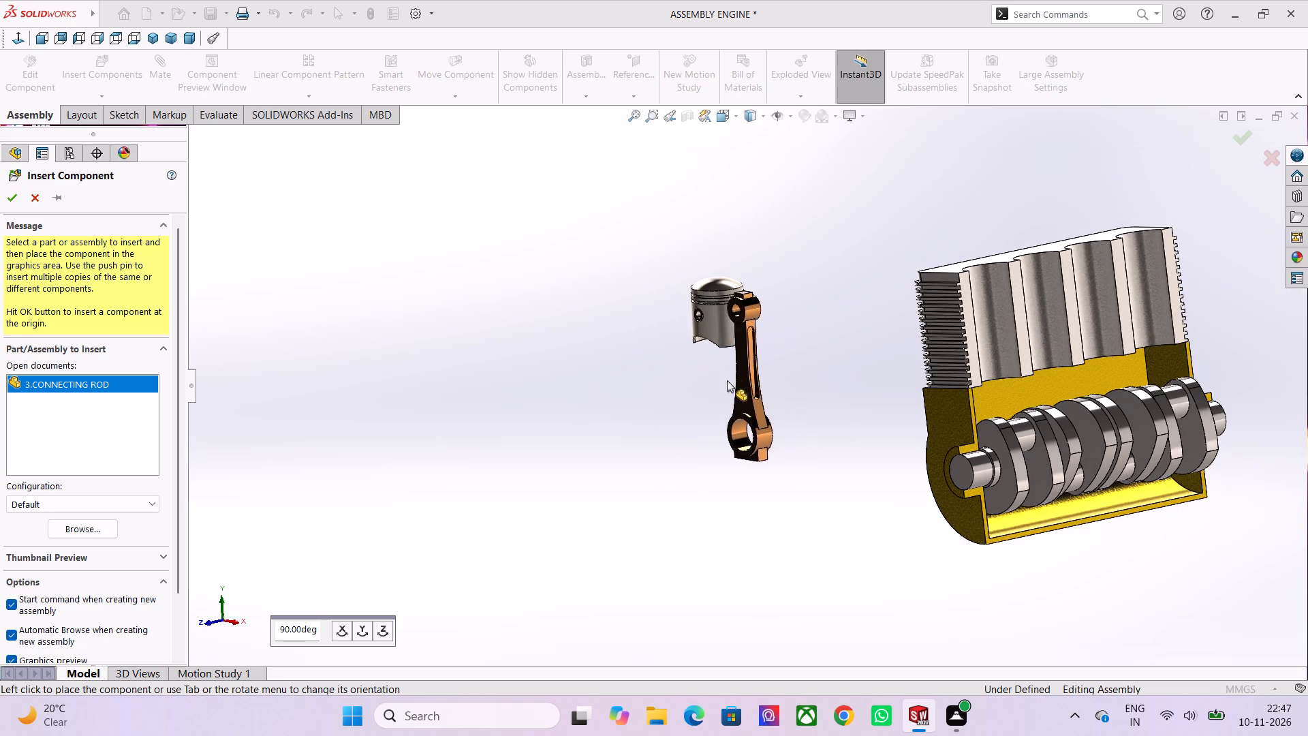
{"action": "scroll", "coordinate": [715, 382], "scroll_direction": "up", "scroll_amount": 2}
{"action": "scroll", "coordinate": [804, 311], "scroll_direction": "up", "scroll_amount": 4}
{"action": "scroll", "coordinate": [658, 506], "scroll_direction": "down", "scroll_amount": 2}
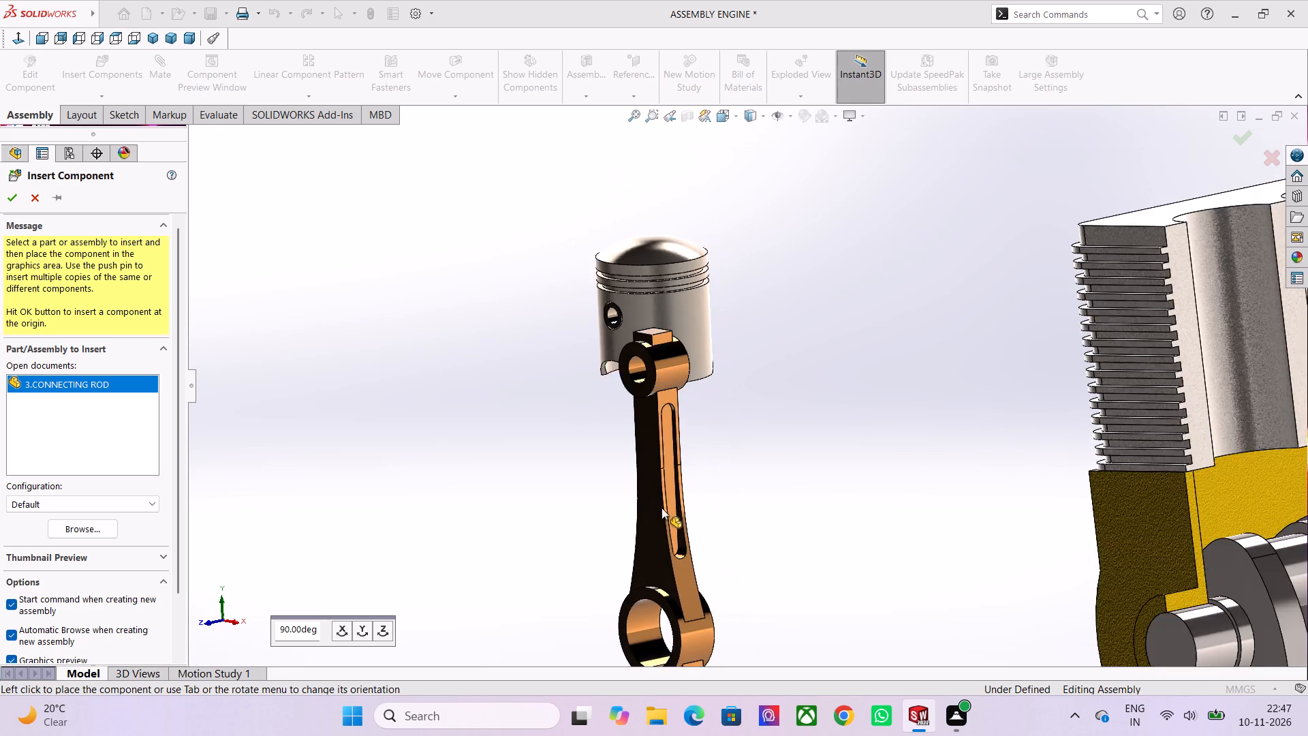
{"action": "scroll", "coordinate": [662, 508], "scroll_direction": "down", "scroll_amount": 3}
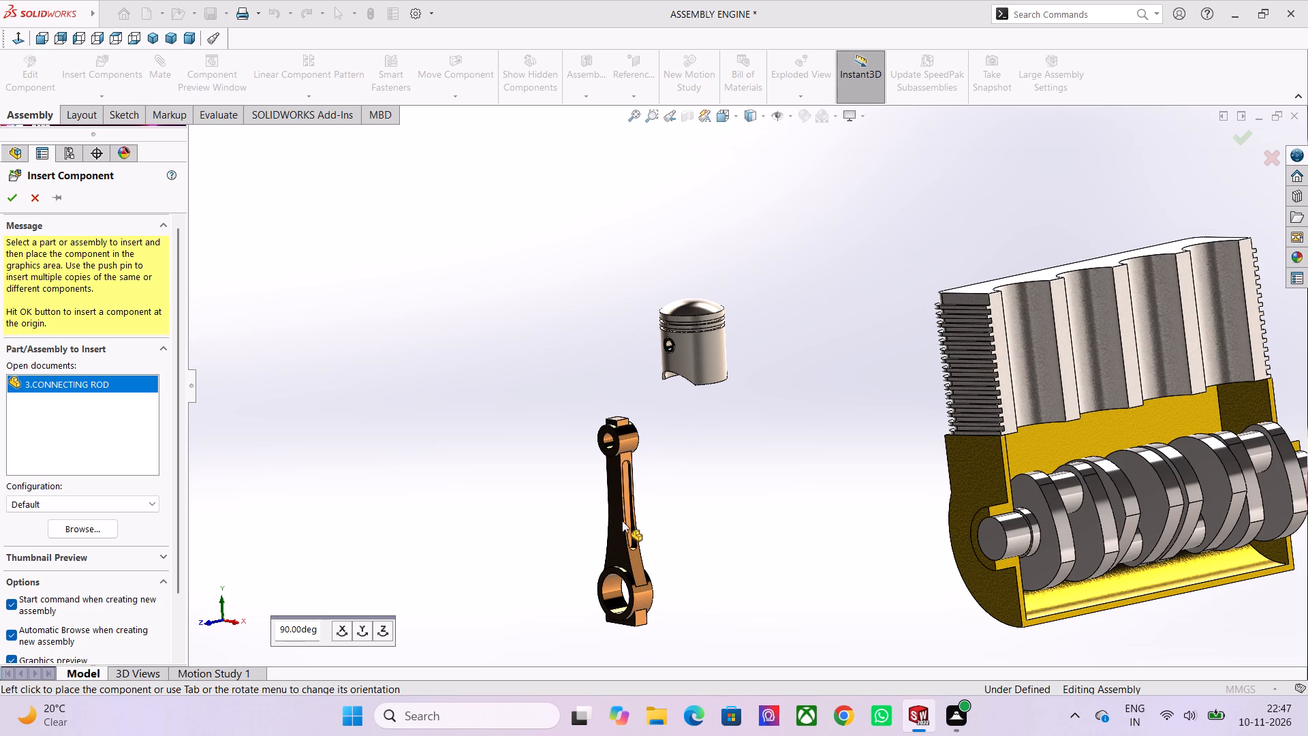
{"action": "scroll", "coordinate": [768, 414], "scroll_direction": "up", "scroll_amount": 1}
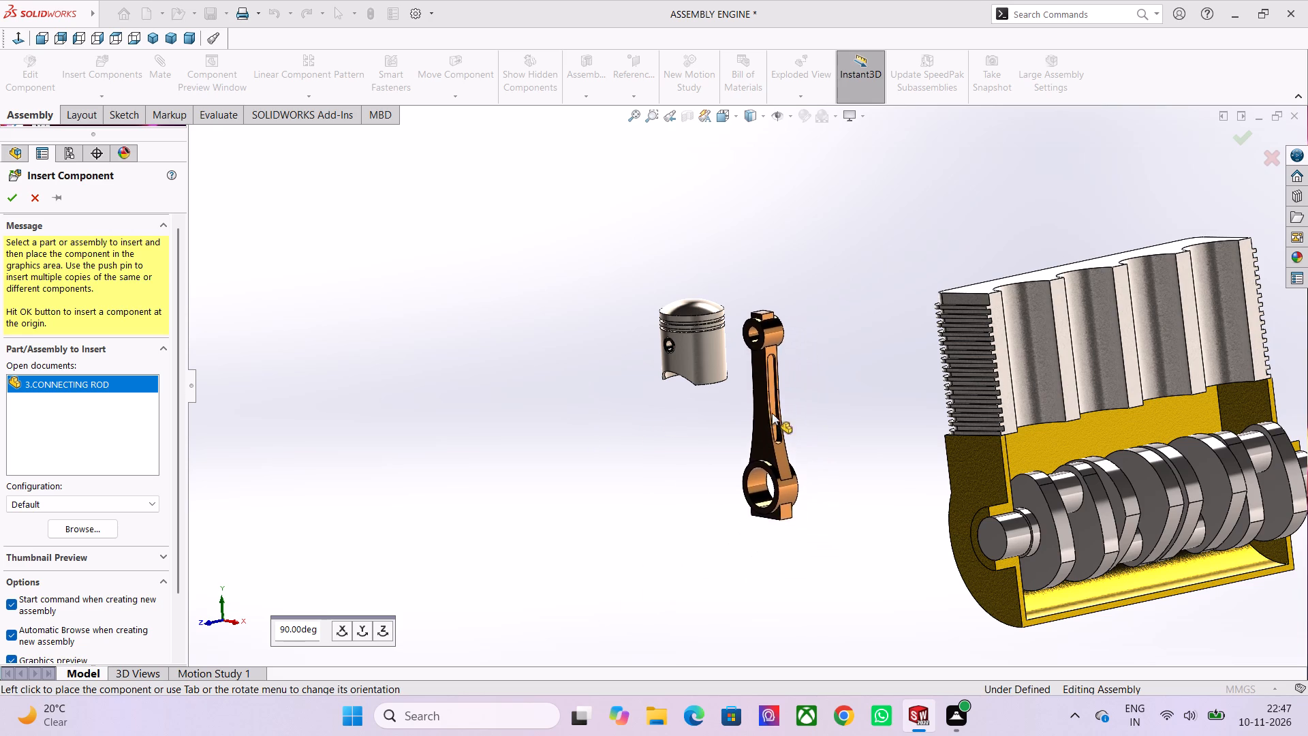
{"action": "scroll", "coordinate": [772, 413], "scroll_direction": "up", "scroll_amount": 1}
{"action": "scroll", "coordinate": [702, 383], "scroll_direction": "down", "scroll_amount": 2}
{"action": "left_click", "coordinate": [670, 515]}
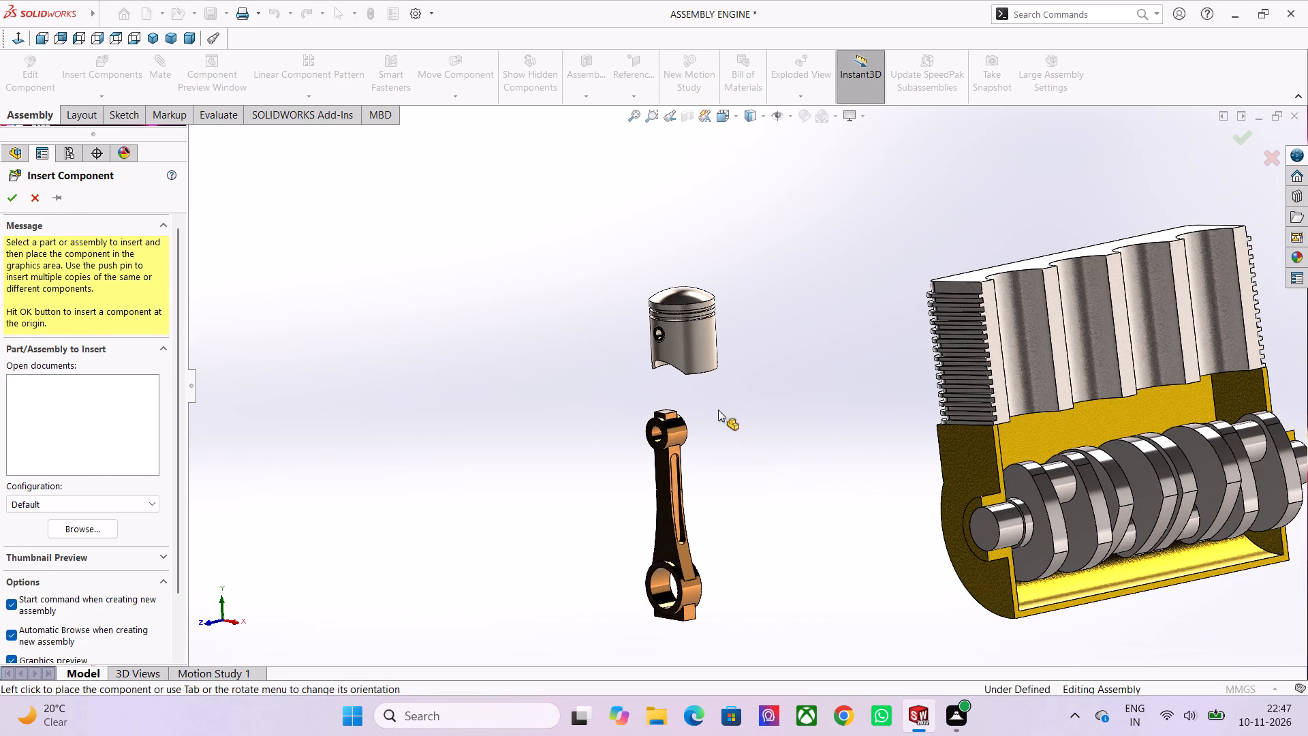
Start a mate to join the small end of the new connecting rod to the loose piston and its pin.
{"action": "left_click", "coordinate": [158, 72]}
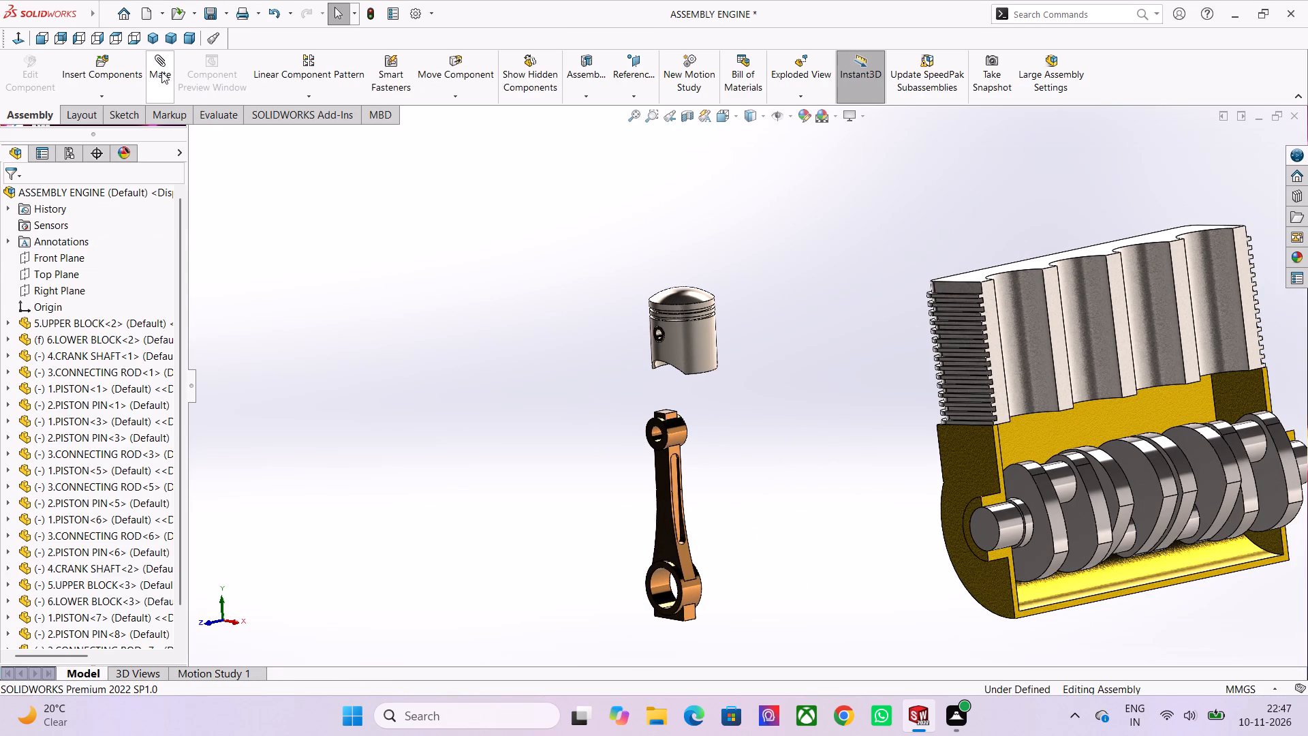
{"action": "scroll", "coordinate": [673, 386], "scroll_direction": "up", "scroll_amount": 5}
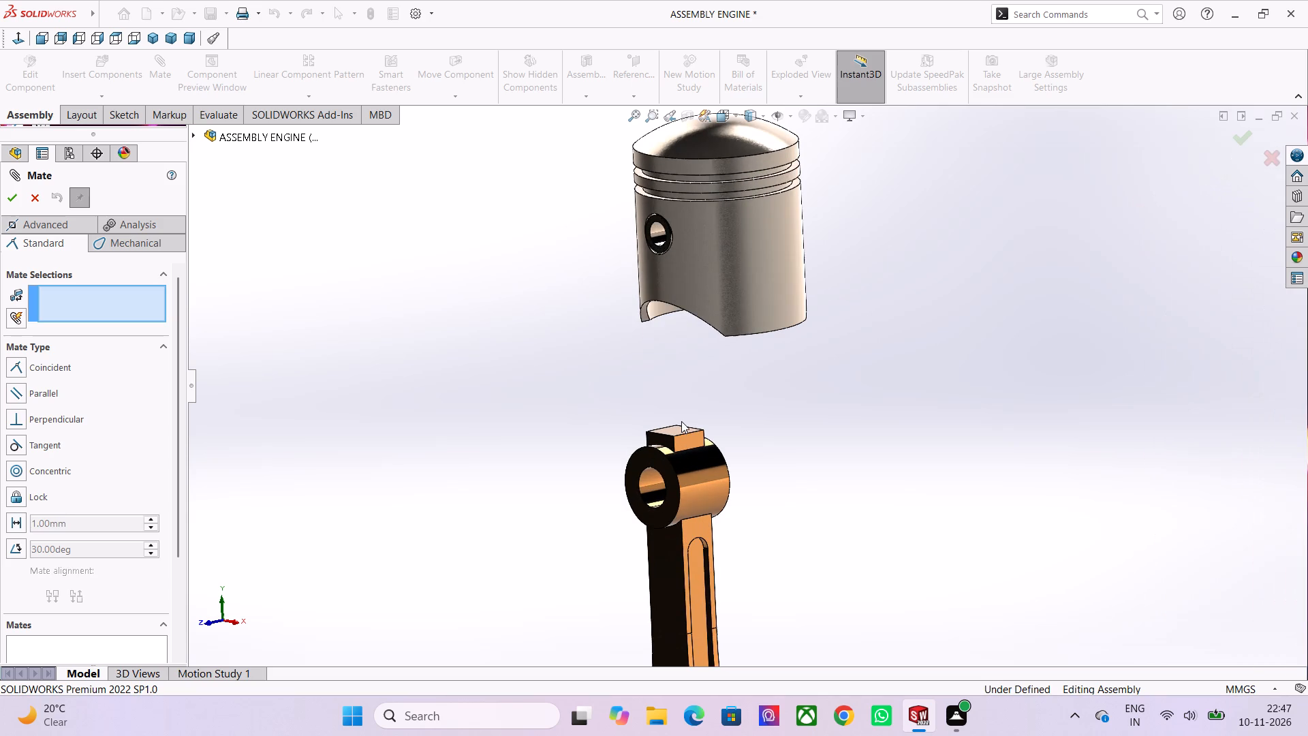
{"action": "middle_click_drag", "start_coordinate": [763, 438], "coordinate": [715, 324]}
{"action": "scroll", "coordinate": [931, 532], "scroll_direction": "down", "scroll_amount": 2}
{"action": "scroll", "coordinate": [935, 622], "scroll_direction": "down", "scroll_amount": 2}
{"action": "middle_click_drag", "start_coordinate": [933, 627], "coordinate": [921, 600]}
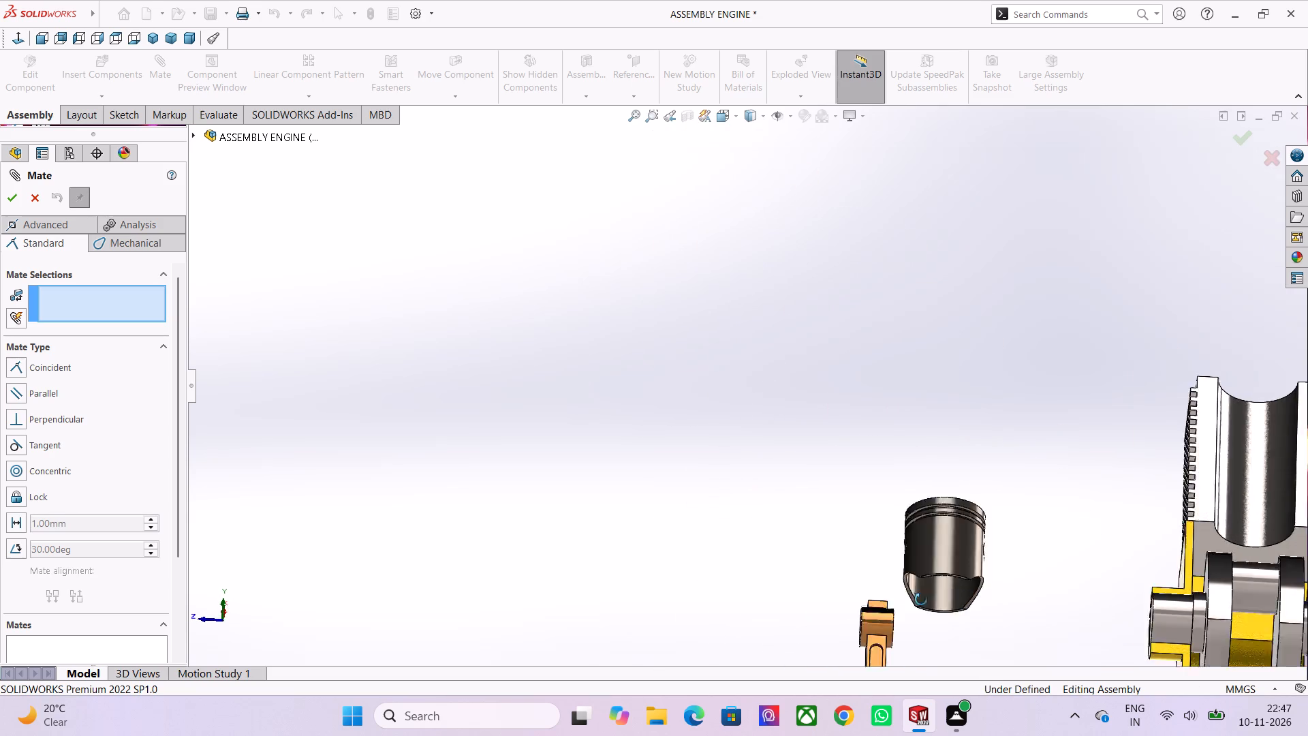
{"action": "middle_click_drag", "start_coordinate": [921, 600], "coordinate": [920, 574]}
{"action": "scroll", "coordinate": [943, 591], "scroll_direction": "down", "scroll_amount": 4}
{"action": "scroll", "coordinate": [858, 536], "scroll_direction": "up", "scroll_amount": 6}
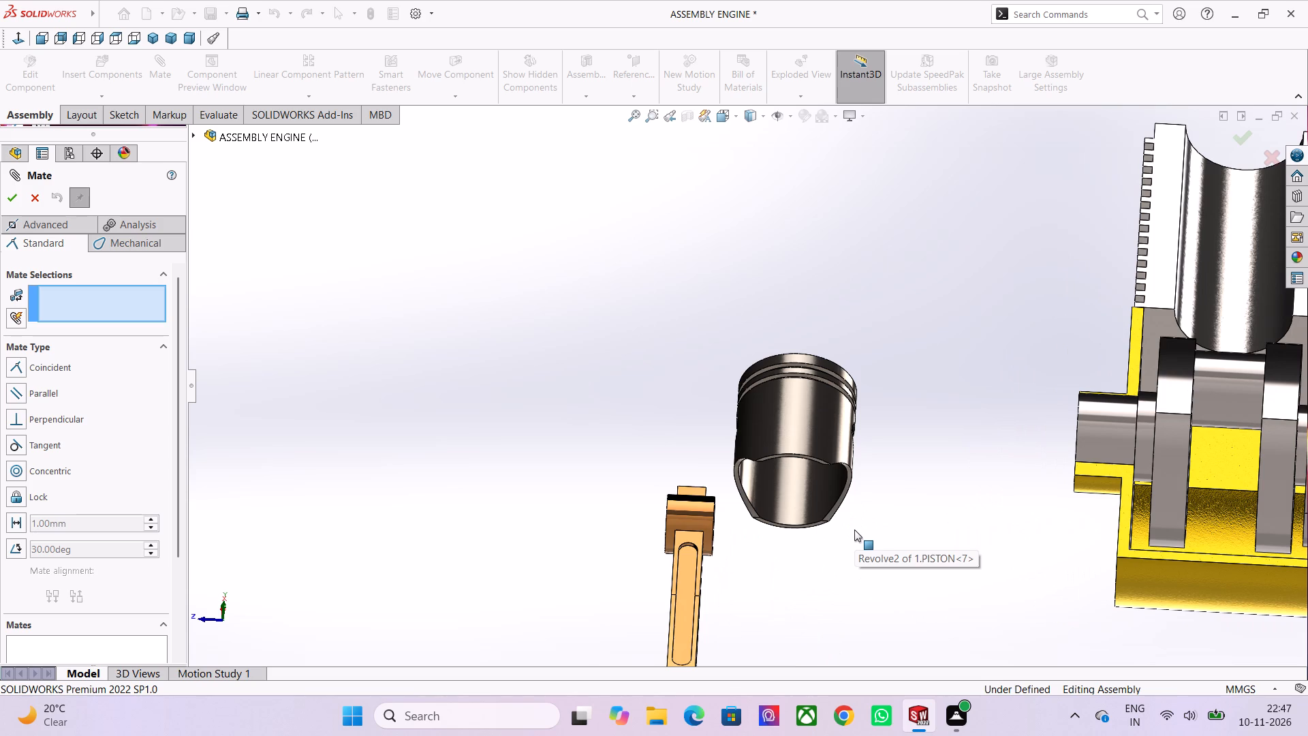
{"action": "scroll", "coordinate": [807, 521], "scroll_direction": "up", "scroll_amount": 1}
{"action": "middle_click_drag", "start_coordinate": [823, 596], "coordinate": [817, 525]}
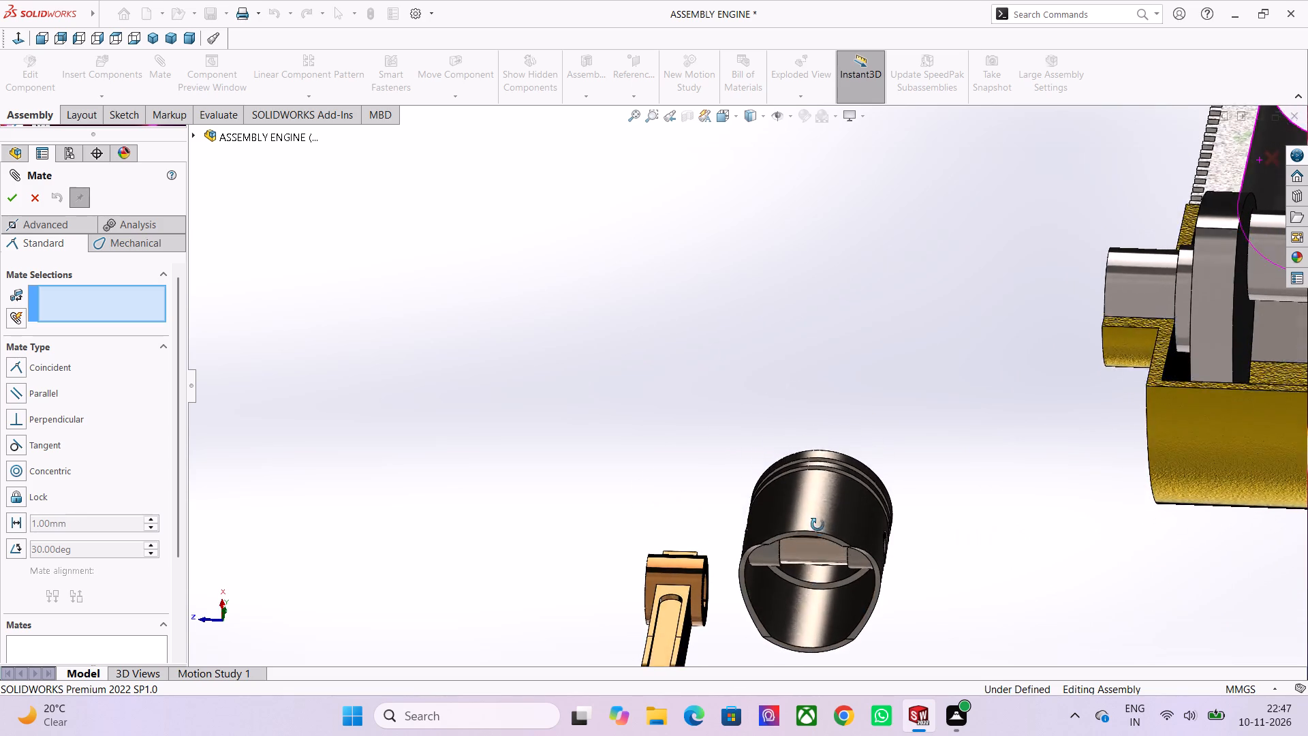
{"action": "middle_click_drag", "start_coordinate": [817, 525], "coordinate": [817, 512]}
{"action": "scroll", "coordinate": [817, 512], "scroll_direction": "up", "scroll_amount": 1}
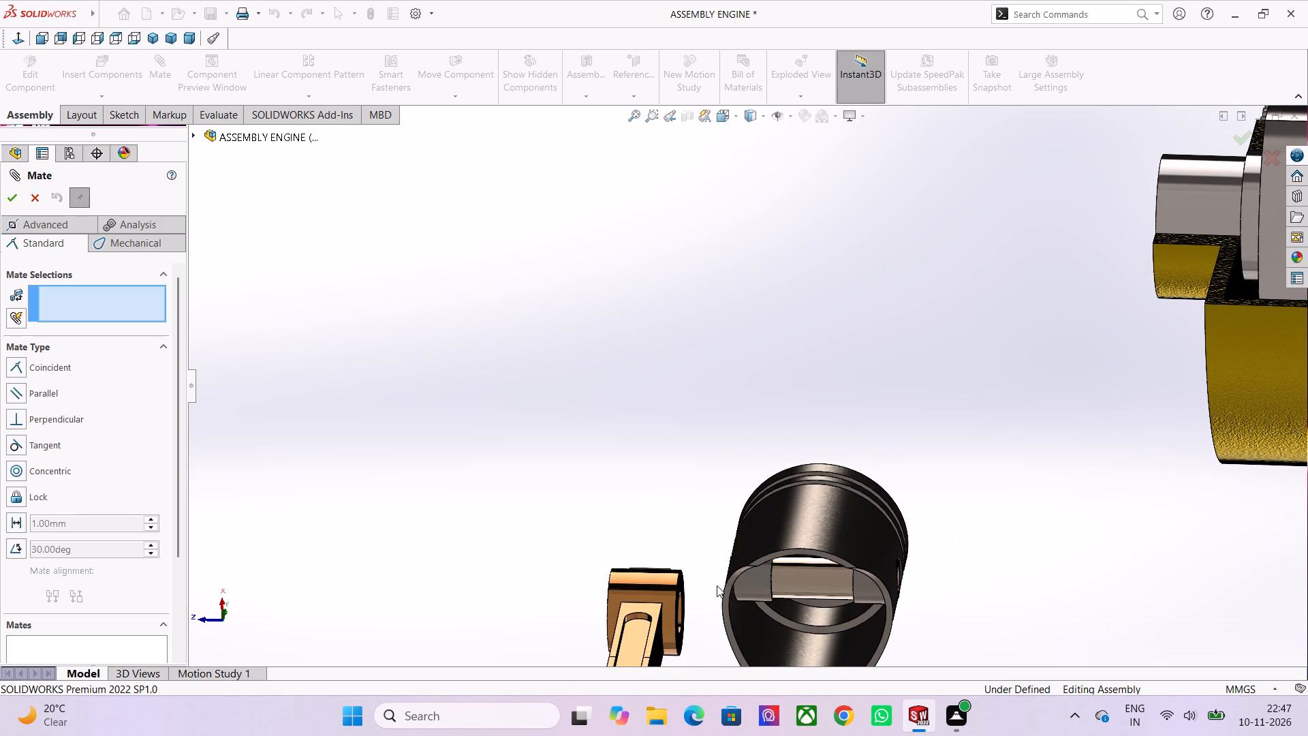
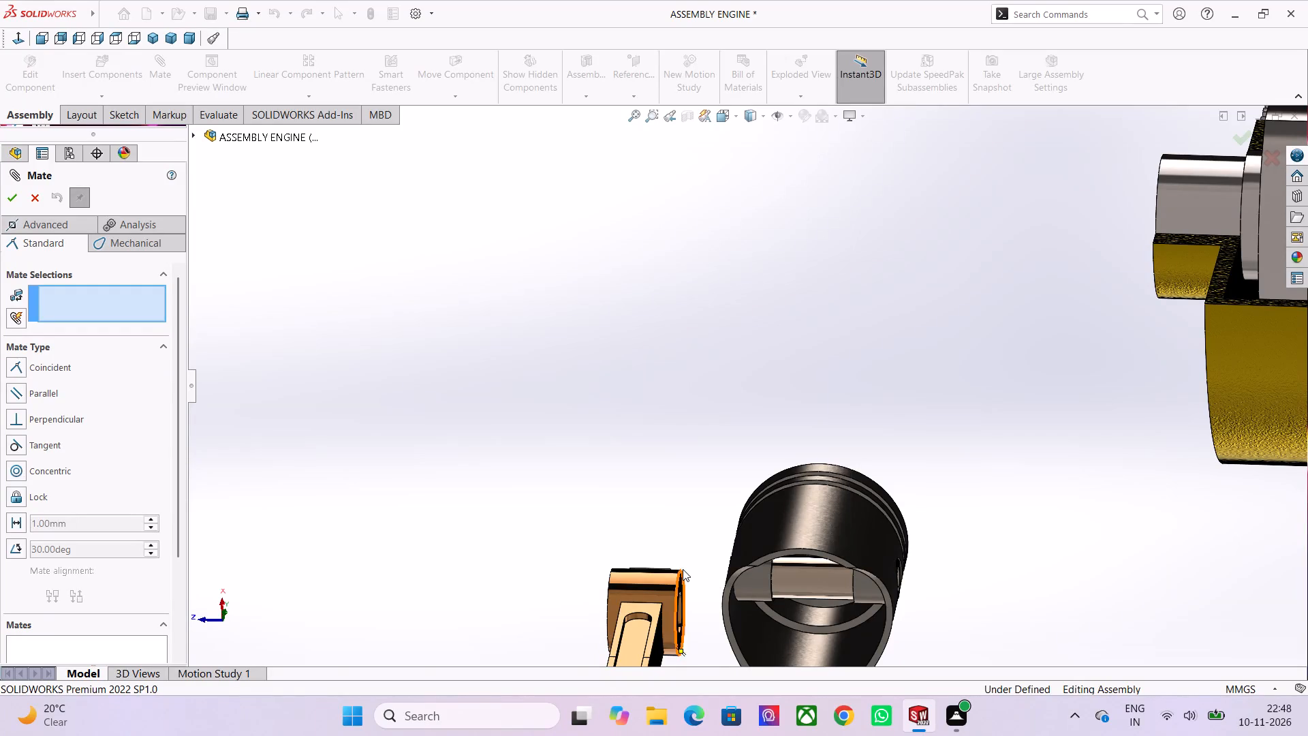
Add a concentric mate between the piston pin's cylindrical face and the small-end bore of the new connecting rod.
{"action": "left_click", "coordinate": [802, 581]}
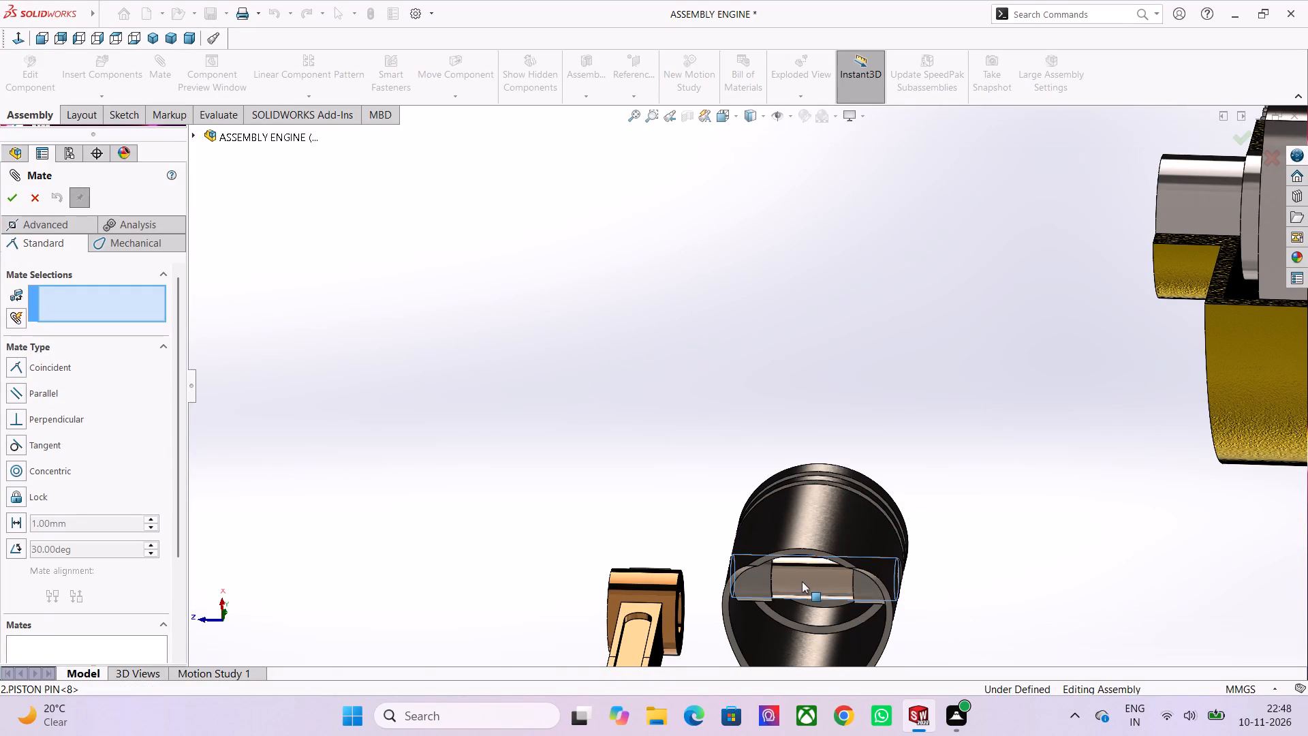
{"action": "middle_click_drag", "start_coordinate": [643, 536], "coordinate": [664, 596]}
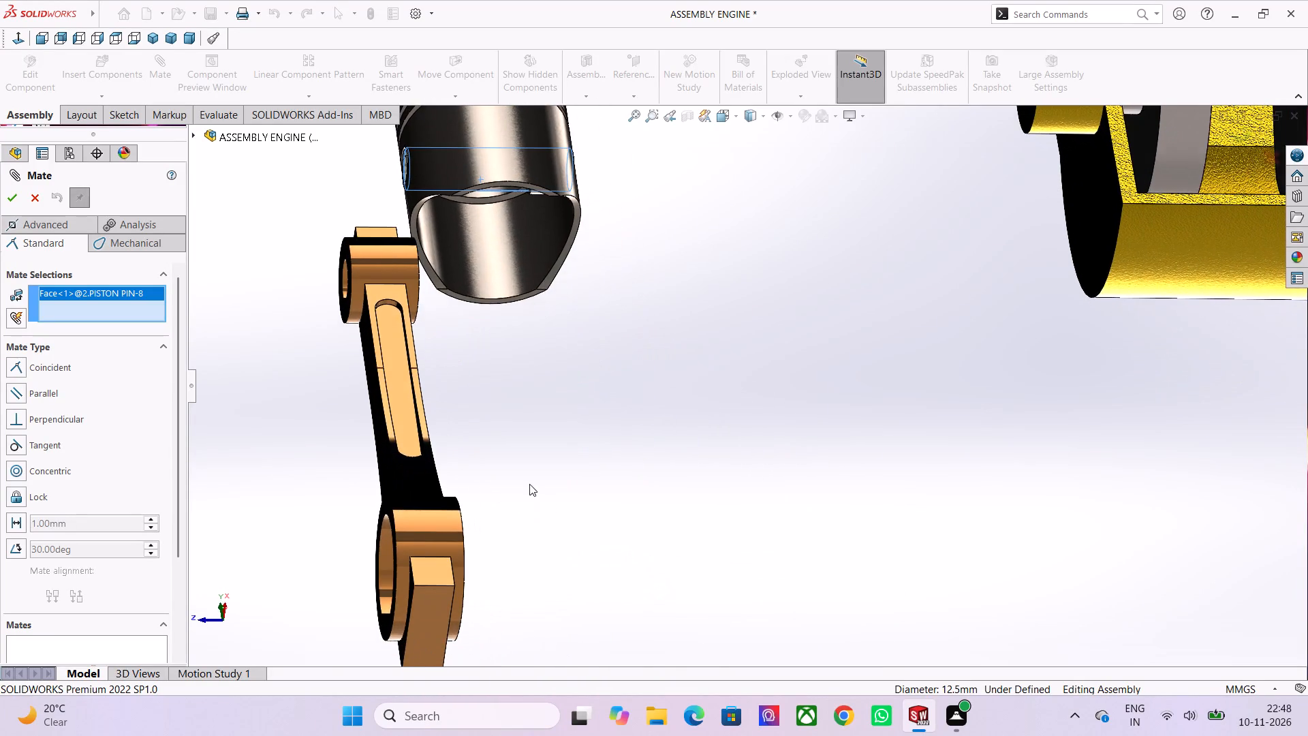
{"action": "scroll", "coordinate": [446, 325], "scroll_direction": "down", "scroll_amount": 1}
{"action": "scroll", "coordinate": [403, 246], "scroll_direction": "down", "scroll_amount": 2}
{"action": "middle_click_drag", "start_coordinate": [410, 269], "coordinate": [439, 308]}
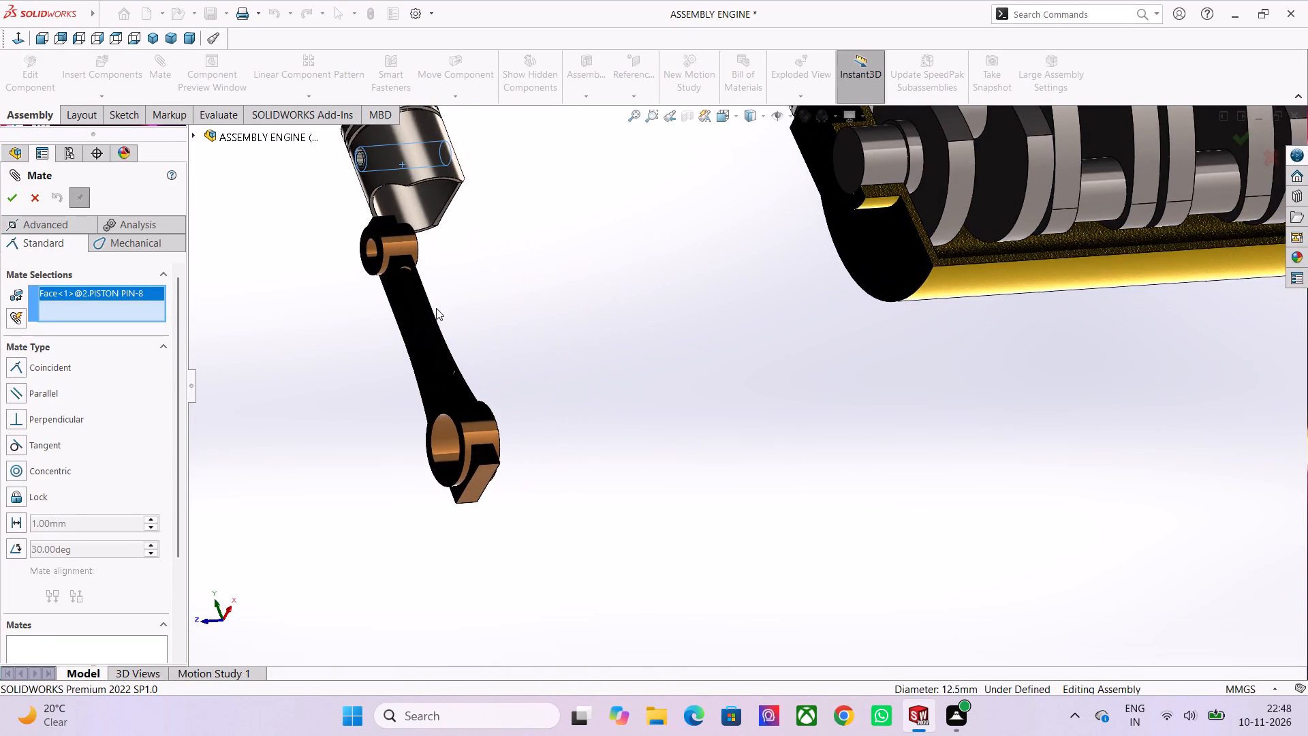
{"action": "scroll", "coordinate": [382, 268], "scroll_direction": "up", "scroll_amount": 7}
{"action": "left_click", "coordinate": [550, 277]}
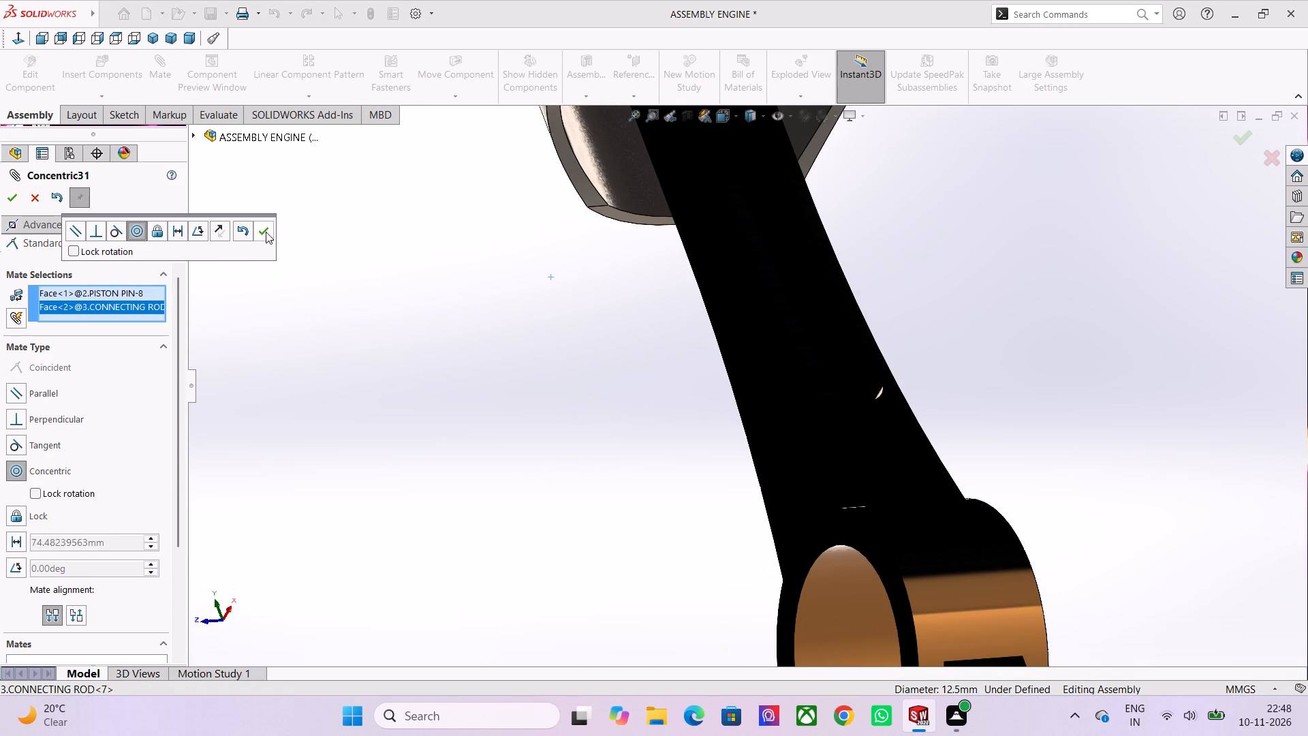
{"action": "left_click", "coordinate": [266, 232]}
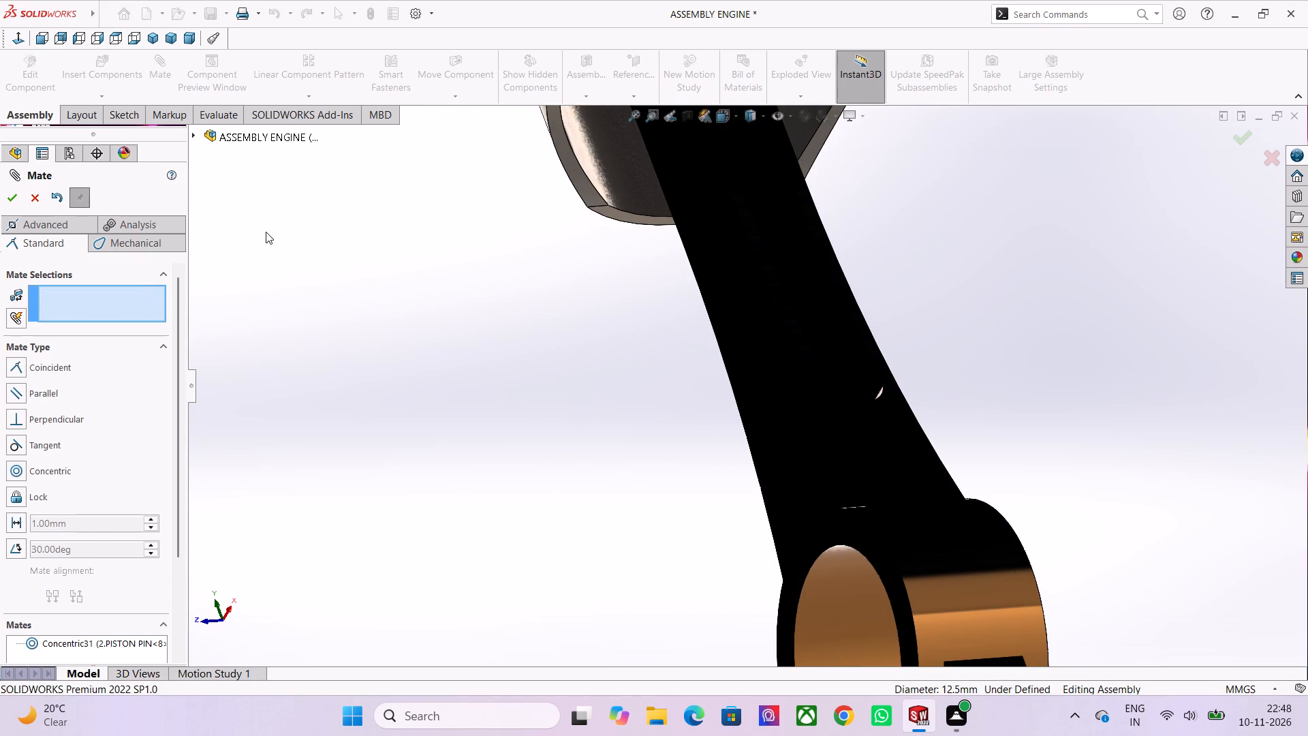
Slide the connecting rod along the piston pin to roughly midway between the two pin bosses inside the piston.
{"action": "scroll", "coordinate": [438, 304], "scroll_direction": "down", "scroll_amount": 2}
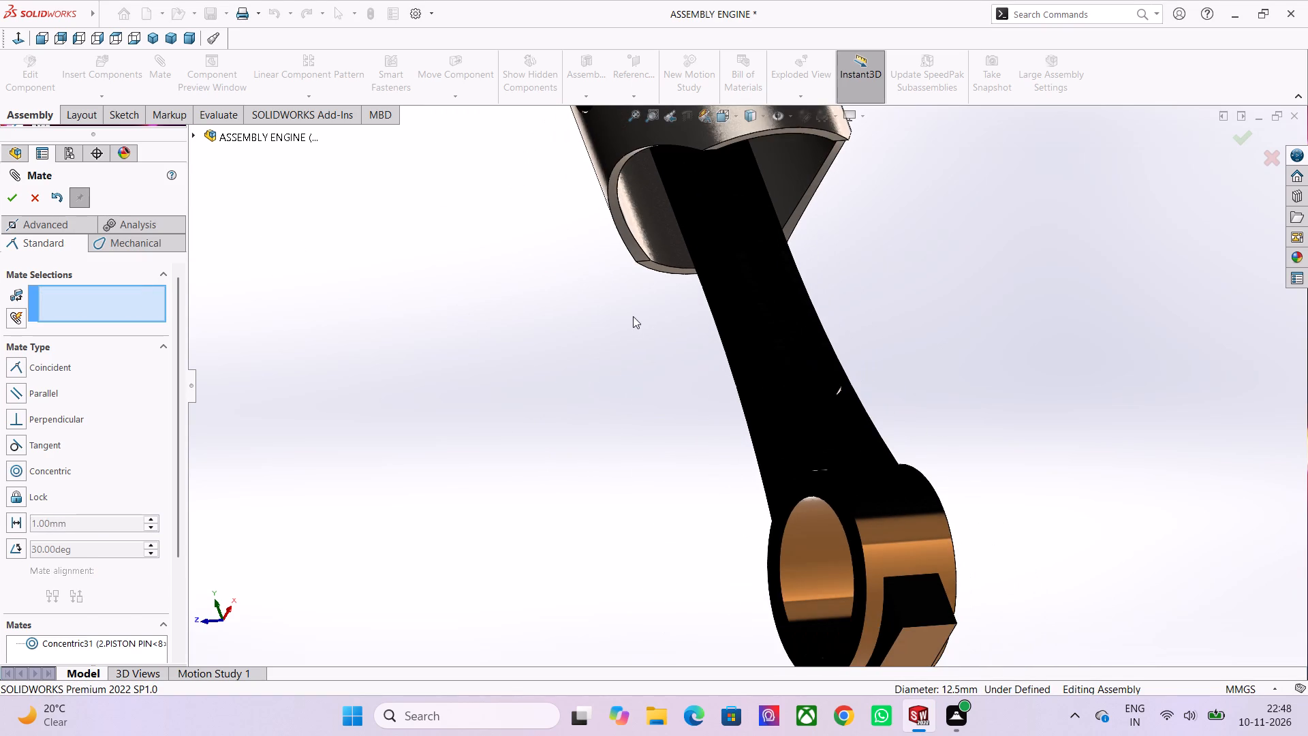
{"action": "scroll", "coordinate": [634, 316], "scroll_direction": "down", "scroll_amount": 2}
{"action": "middle_click_drag", "start_coordinate": [644, 317], "coordinate": [607, 399]}
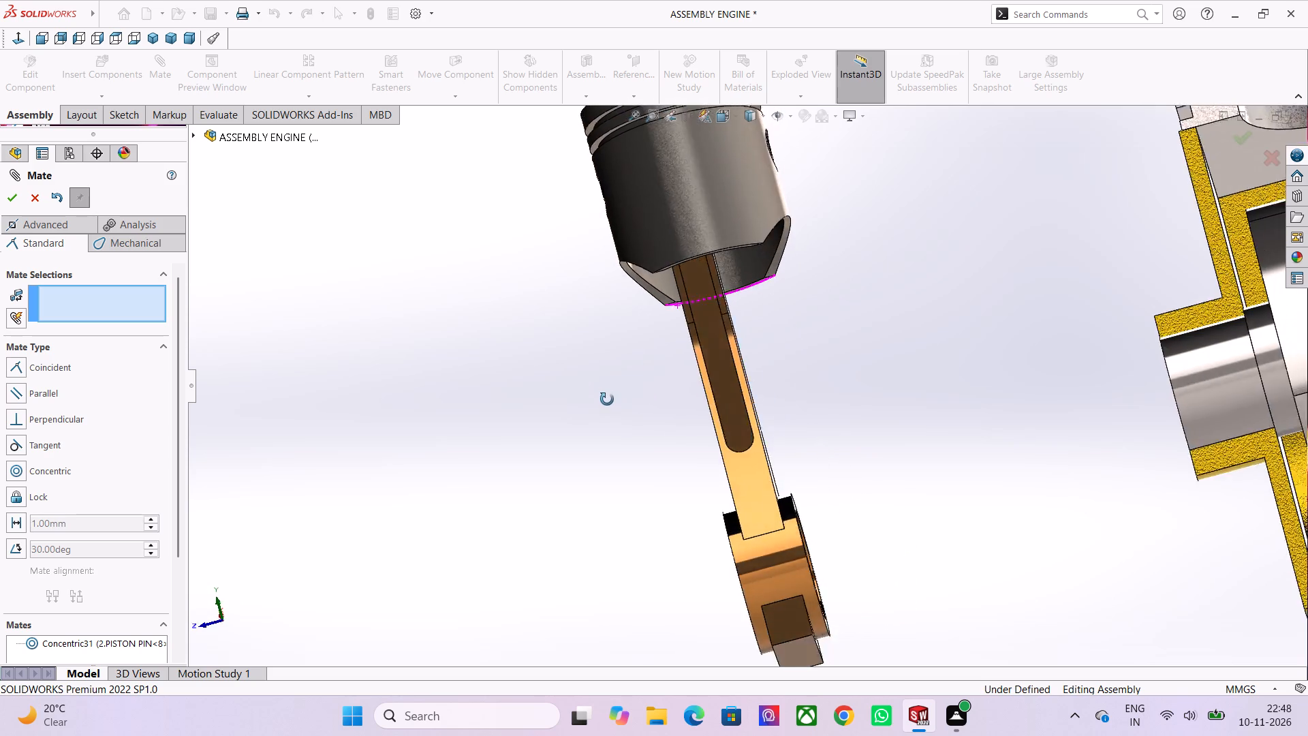
{"action": "middle_click_drag", "start_coordinate": [607, 399], "coordinate": [632, 350]}
{"action": "scroll", "coordinate": [784, 374], "scroll_direction": "down", "scroll_amount": 1}
{"action": "scroll", "coordinate": [759, 317], "scroll_direction": "up", "scroll_amount": 1}
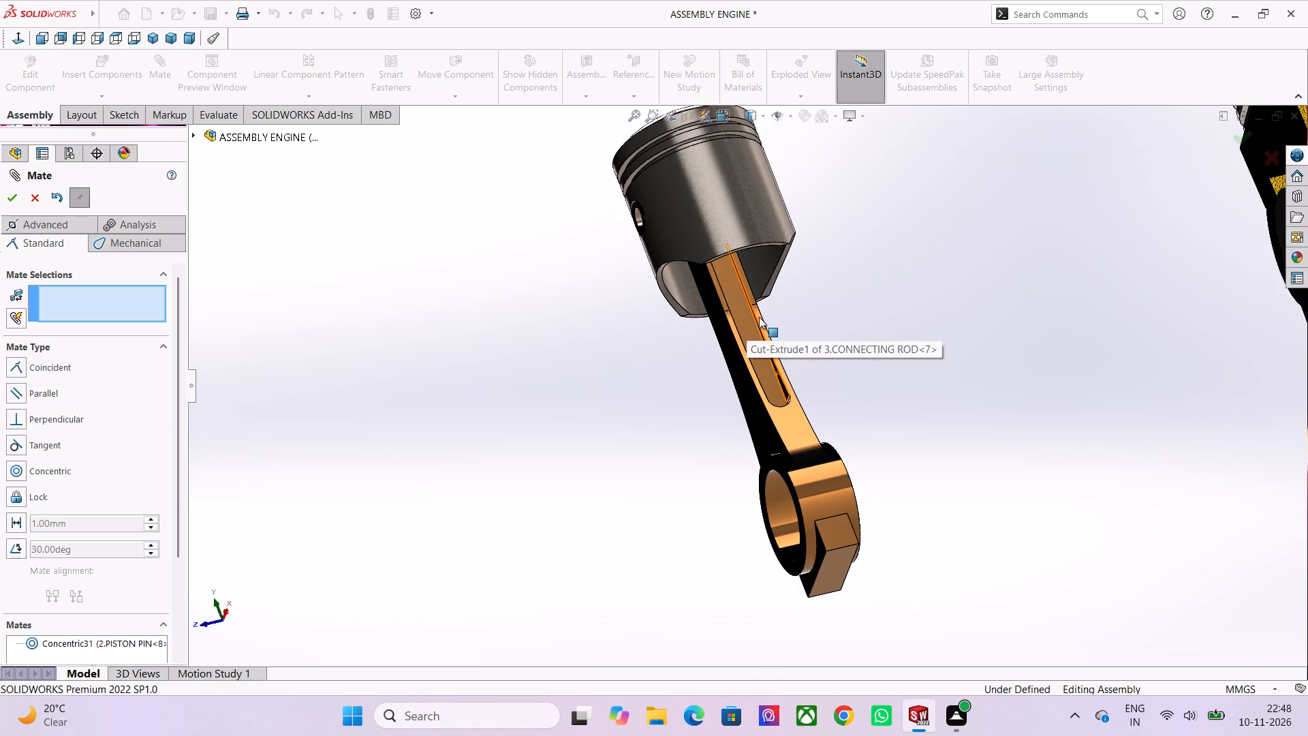
{"action": "middle_click_drag", "start_coordinate": [759, 308], "coordinate": [712, 159]}
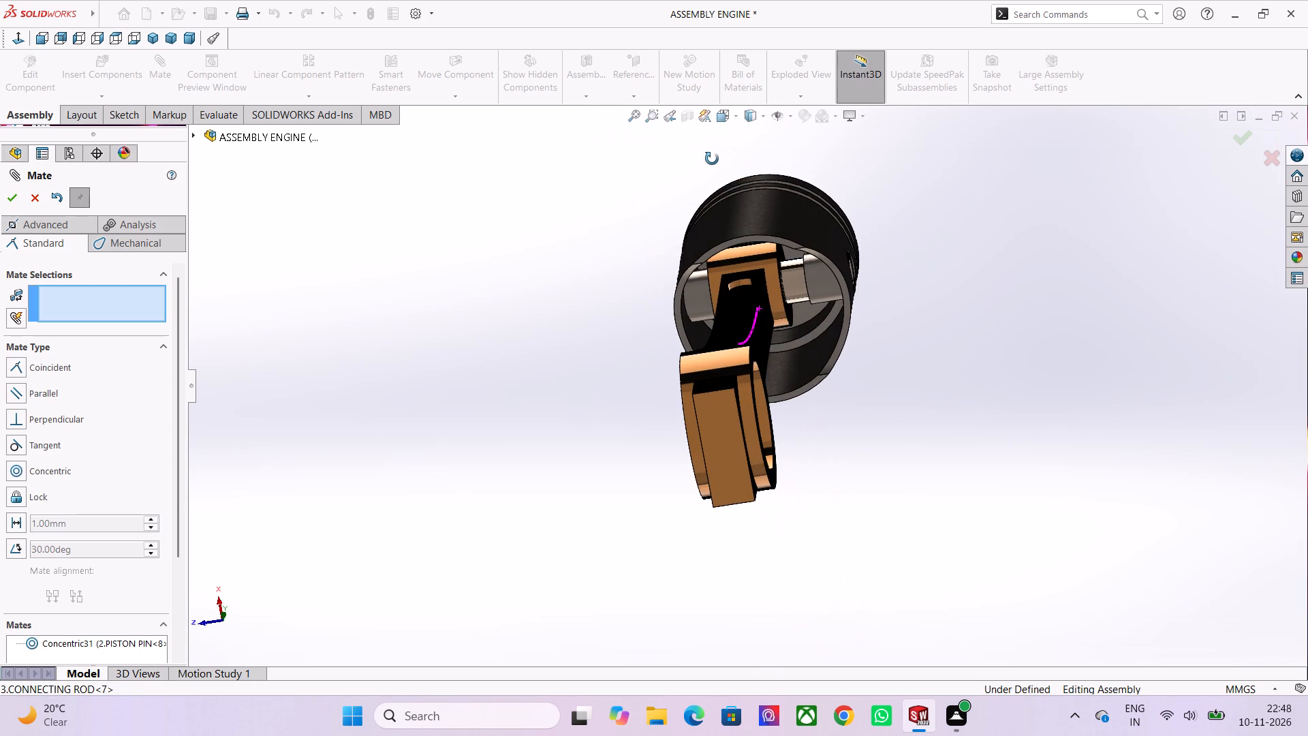
{"action": "middle_click_drag", "start_coordinate": [712, 159], "coordinate": [712, 164]}
{"action": "scroll", "coordinate": [753, 274], "scroll_direction": "up", "scroll_amount": 4}
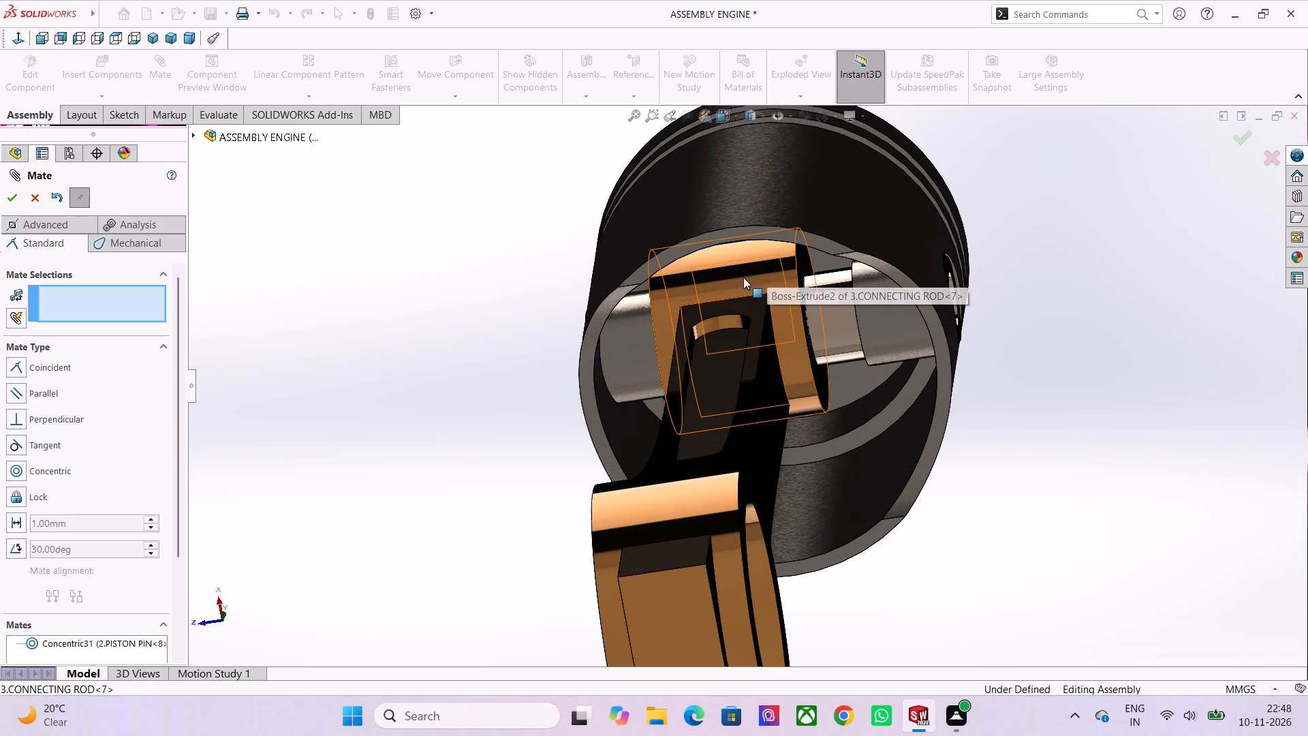
{"action": "left_click_drag", "start_coordinate": [743, 277], "coordinate": [788, 281]}
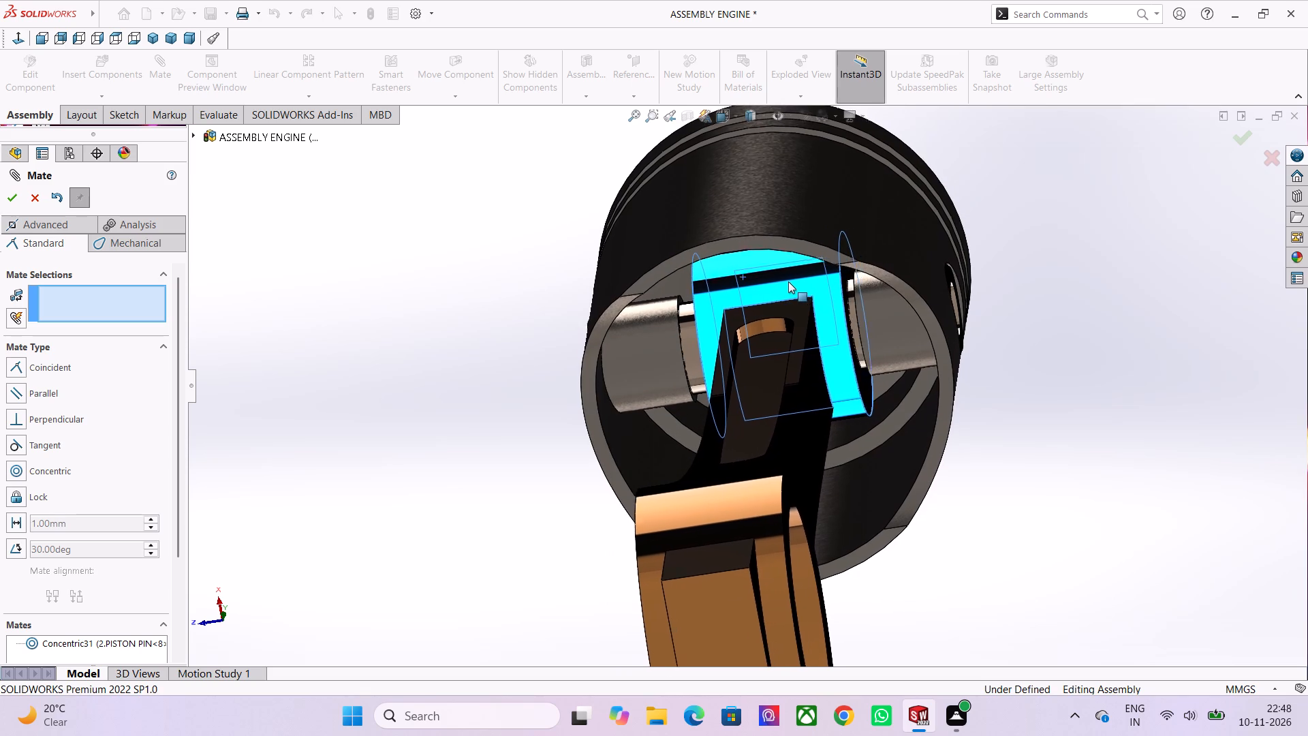
{"action": "left_click_drag", "start_coordinate": [788, 281], "coordinate": [786, 282]}
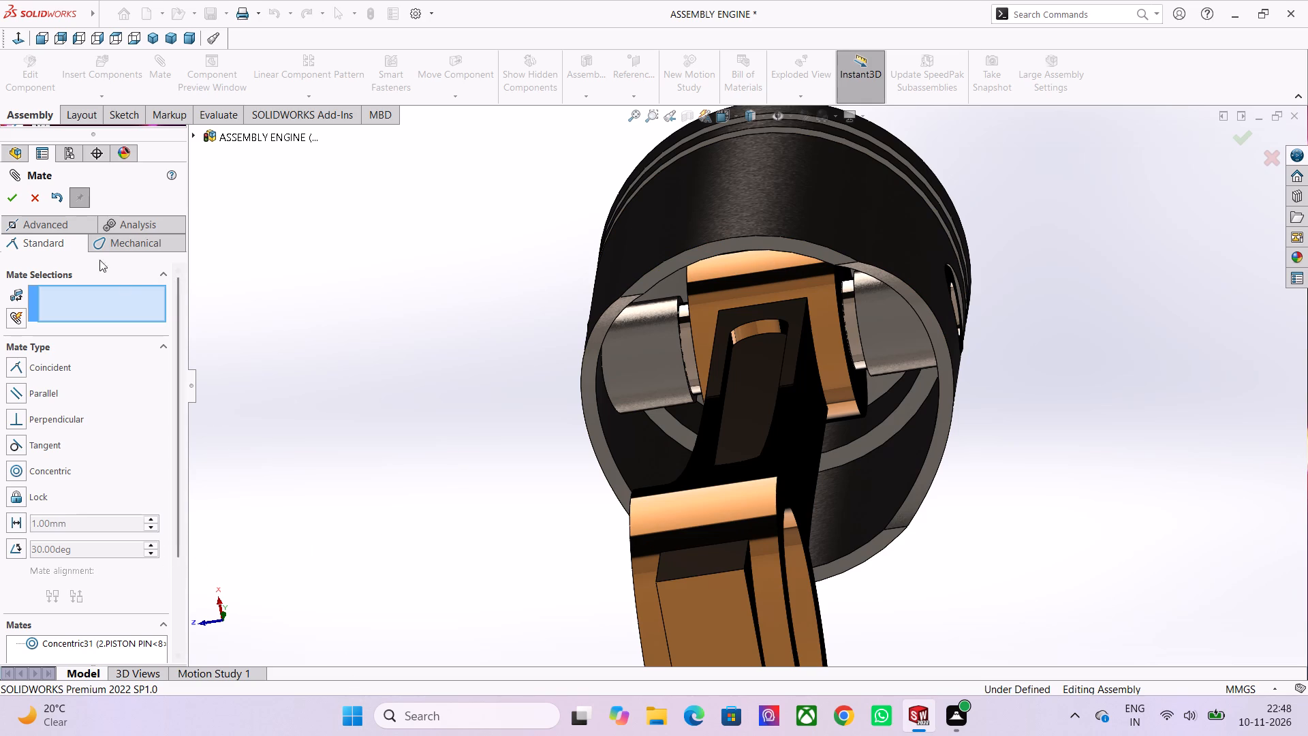
Set up a centered Width mate with the facing end faces of the piston's two pin bosses as the width selections.
{"action": "left_click", "coordinate": [54, 231]}
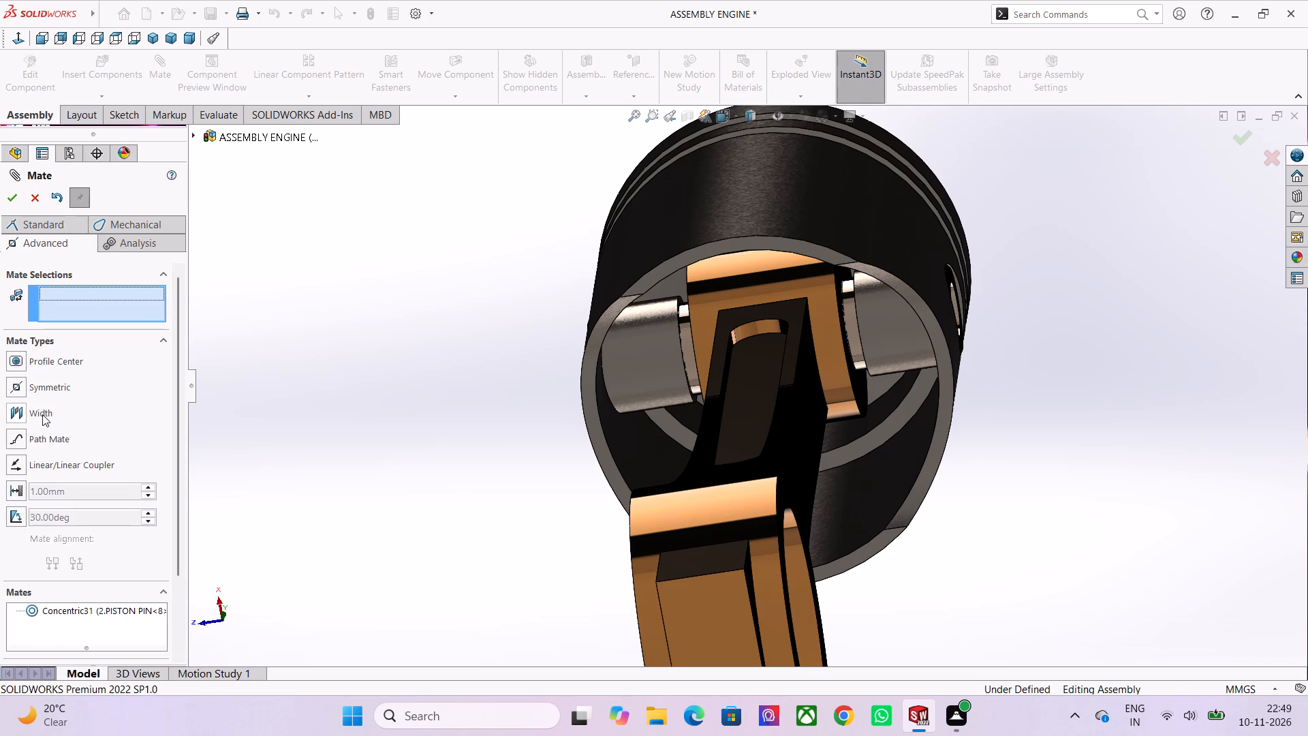
{"action": "left_click", "coordinate": [42, 414]}
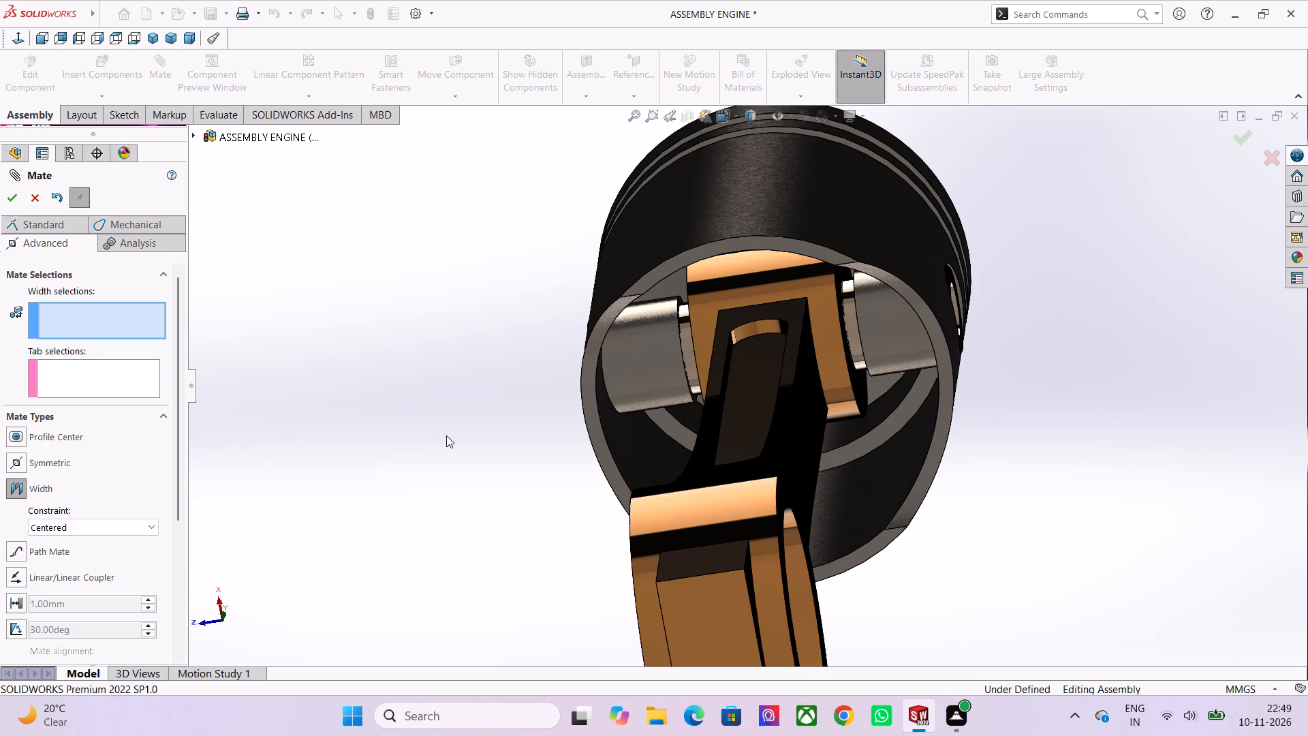
{"action": "scroll", "coordinate": [728, 273], "scroll_direction": "up", "scroll_amount": 3}
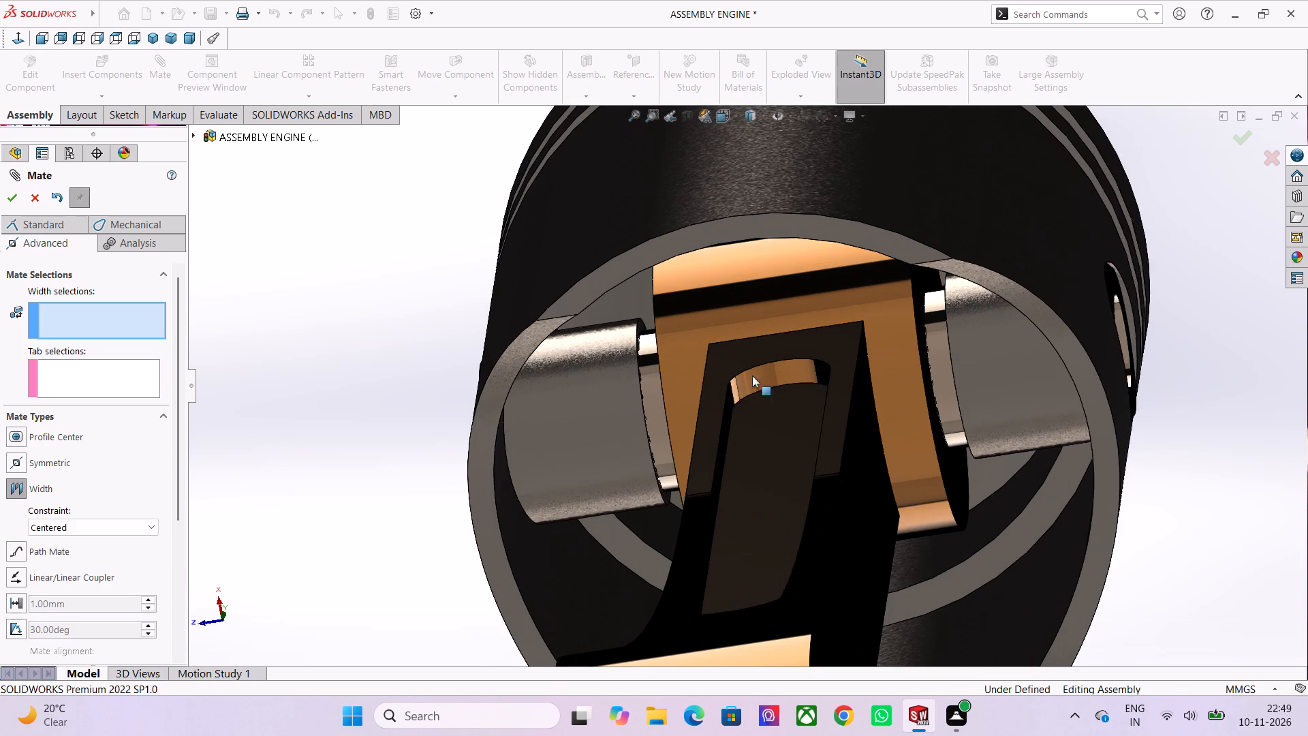
{"action": "middle_click_drag", "start_coordinate": [743, 399], "coordinate": [731, 433]}
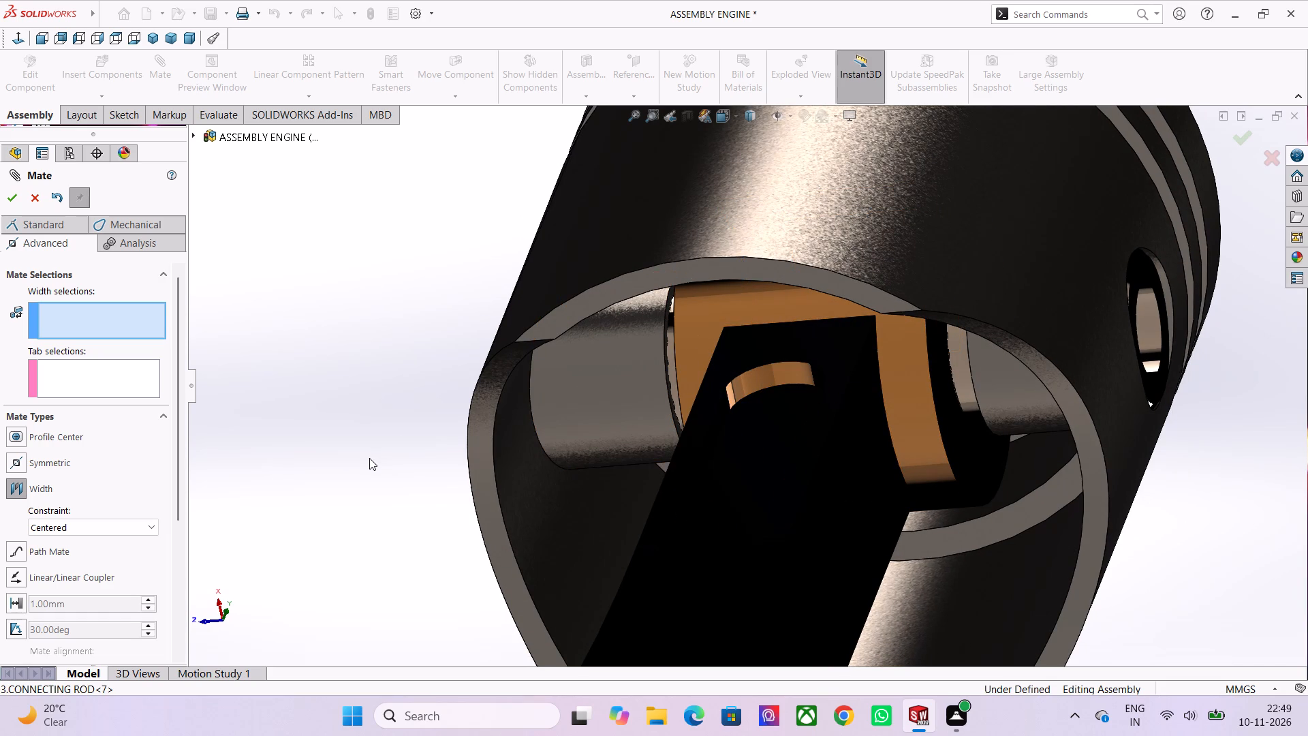
{"action": "scroll", "coordinate": [373, 459], "scroll_direction": "down", "scroll_amount": 1}
{"action": "scroll", "coordinate": [617, 478], "scroll_direction": "down", "scroll_amount": 1}
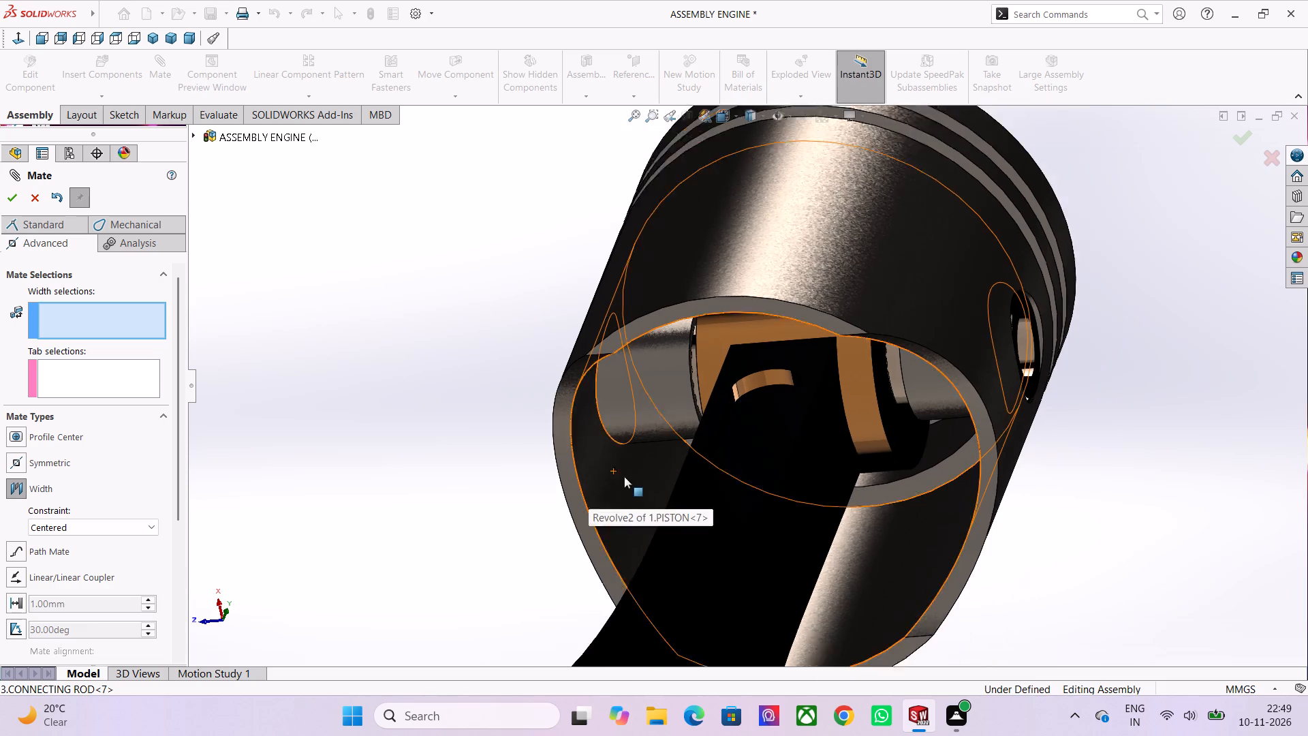
{"action": "scroll", "coordinate": [624, 476], "scroll_direction": "down", "scroll_amount": 1}
{"action": "middle_click_drag", "start_coordinate": [503, 335], "coordinate": [488, 364]}
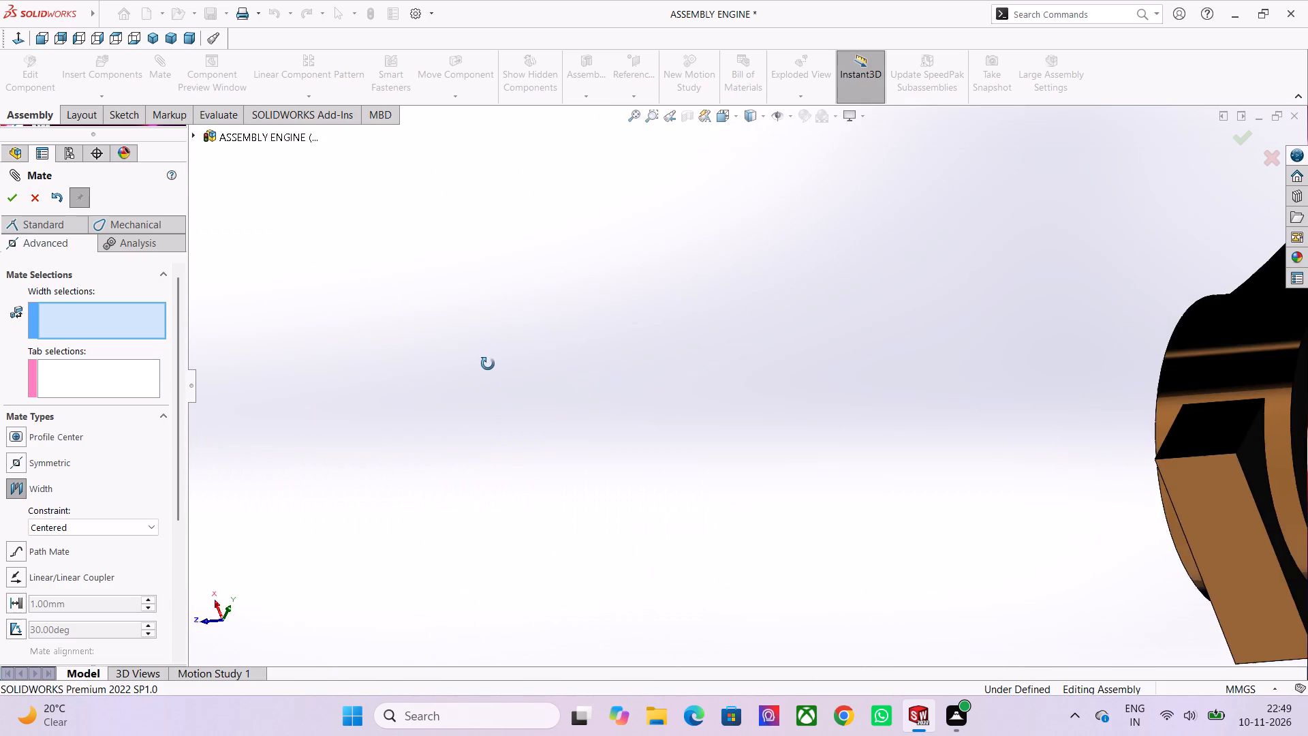
{"action": "middle_click_drag", "start_coordinate": [488, 364], "coordinate": [499, 369]}
{"action": "scroll", "coordinate": [627, 280], "scroll_direction": "down", "scroll_amount": 2}
{"action": "scroll", "coordinate": [807, 211], "scroll_direction": "down", "scroll_amount": 6}
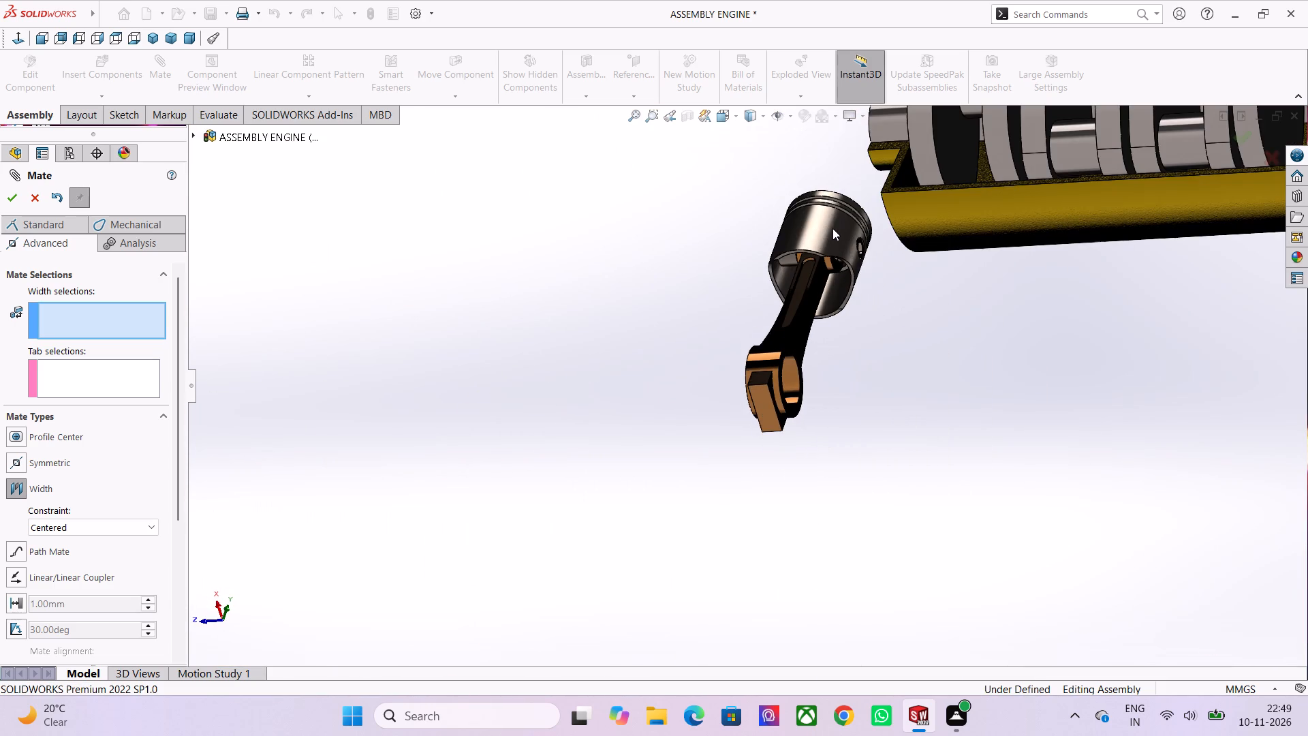
{"action": "scroll", "coordinate": [772, 225], "scroll_direction": "down", "scroll_amount": 2}
{"action": "middle_click_drag", "start_coordinate": [751, 246], "coordinate": [767, 254]}
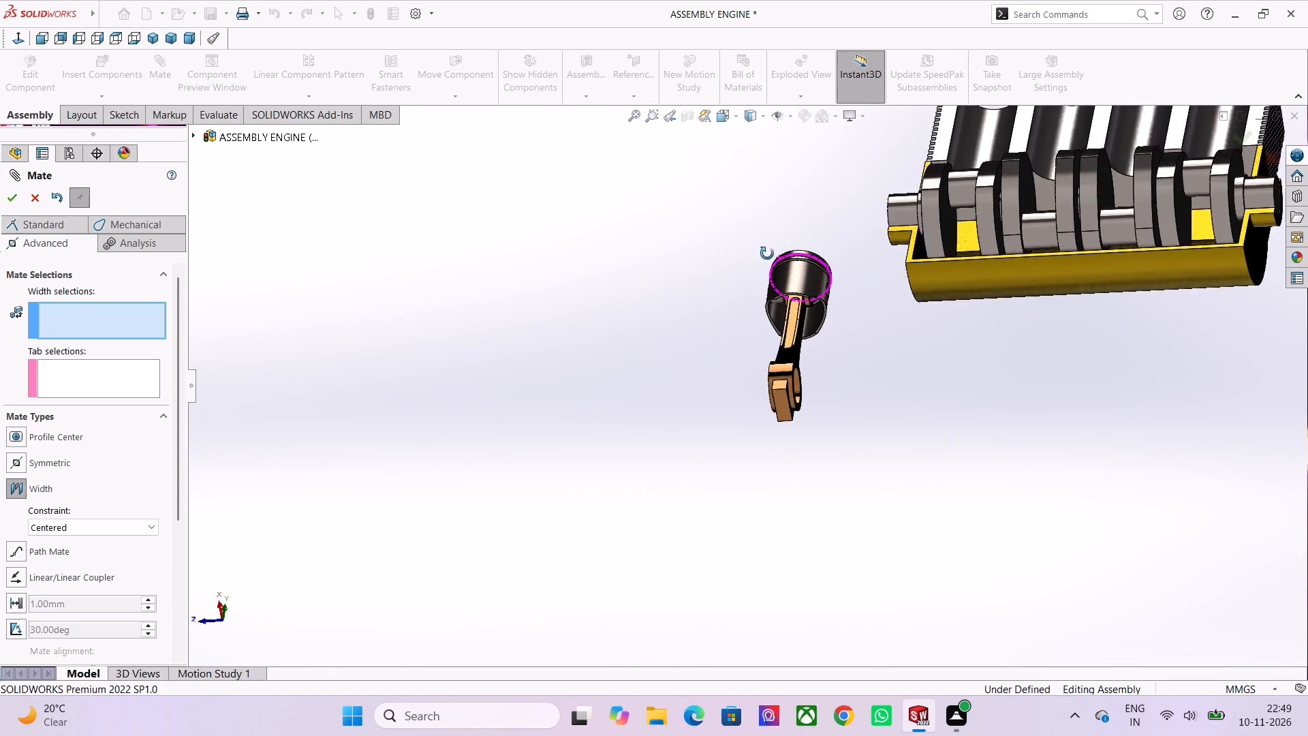
{"action": "middle_click_drag", "start_coordinate": [767, 254], "coordinate": [795, 378]}
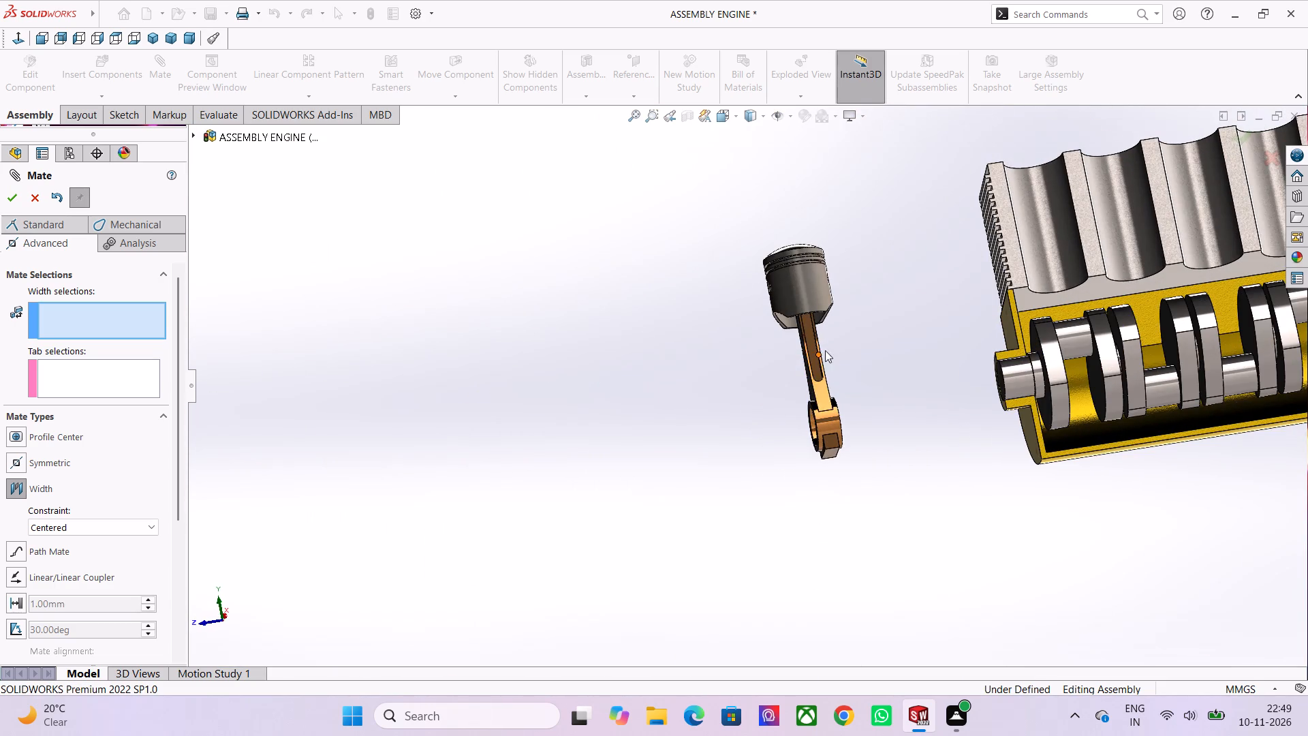
{"action": "scroll", "coordinate": [820, 288], "scroll_direction": "up", "scroll_amount": 7}
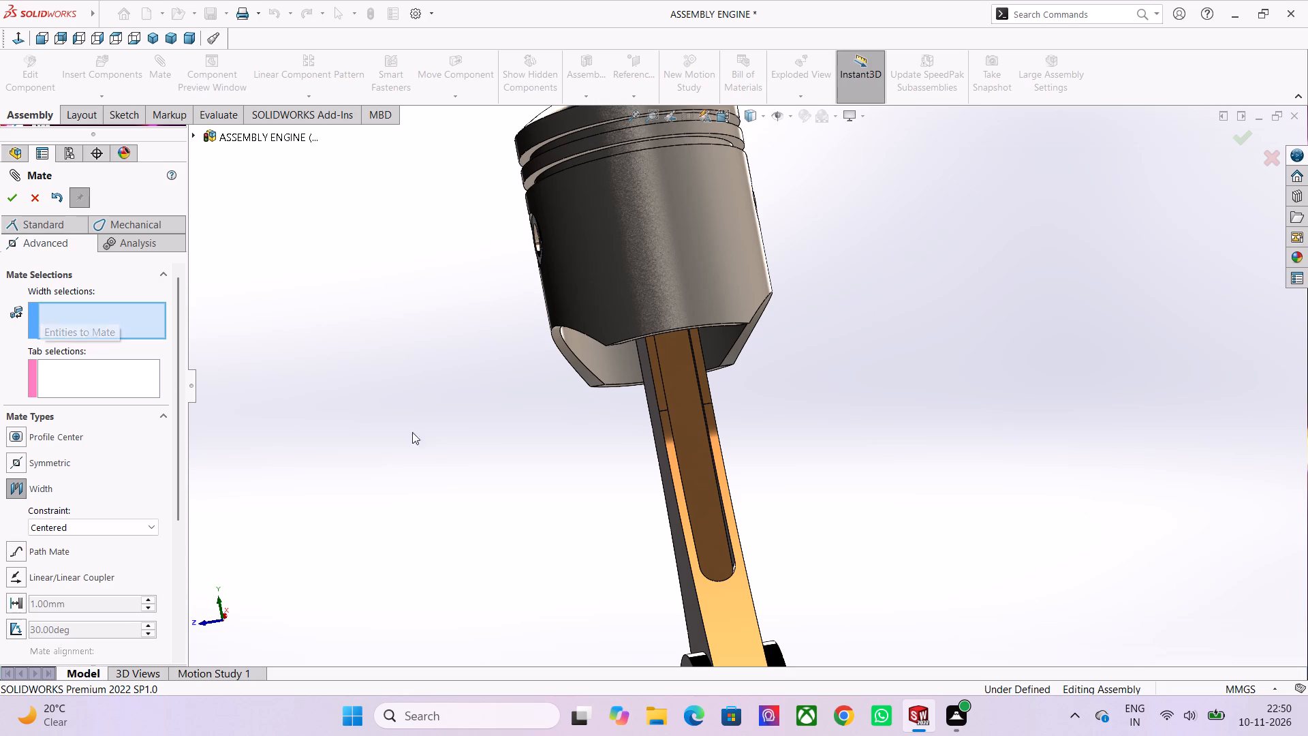
{"action": "scroll", "coordinate": [486, 453], "scroll_direction": "down", "scroll_amount": 2}
{"action": "middle_click_drag", "start_coordinate": [617, 489], "coordinate": [590, 442]}
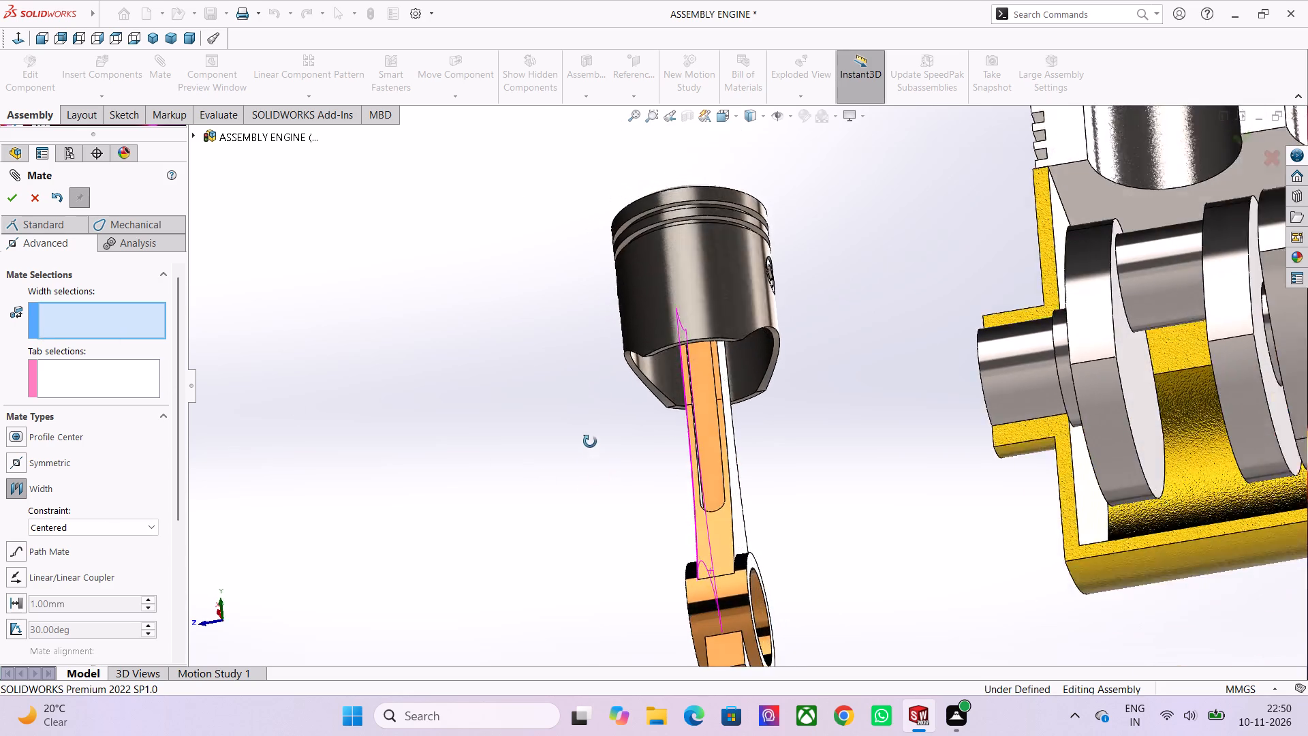
{"action": "middle_click_drag", "start_coordinate": [590, 442], "coordinate": [598, 342]}
{"action": "scroll", "coordinate": [659, 416], "scroll_direction": "up", "scroll_amount": 6}
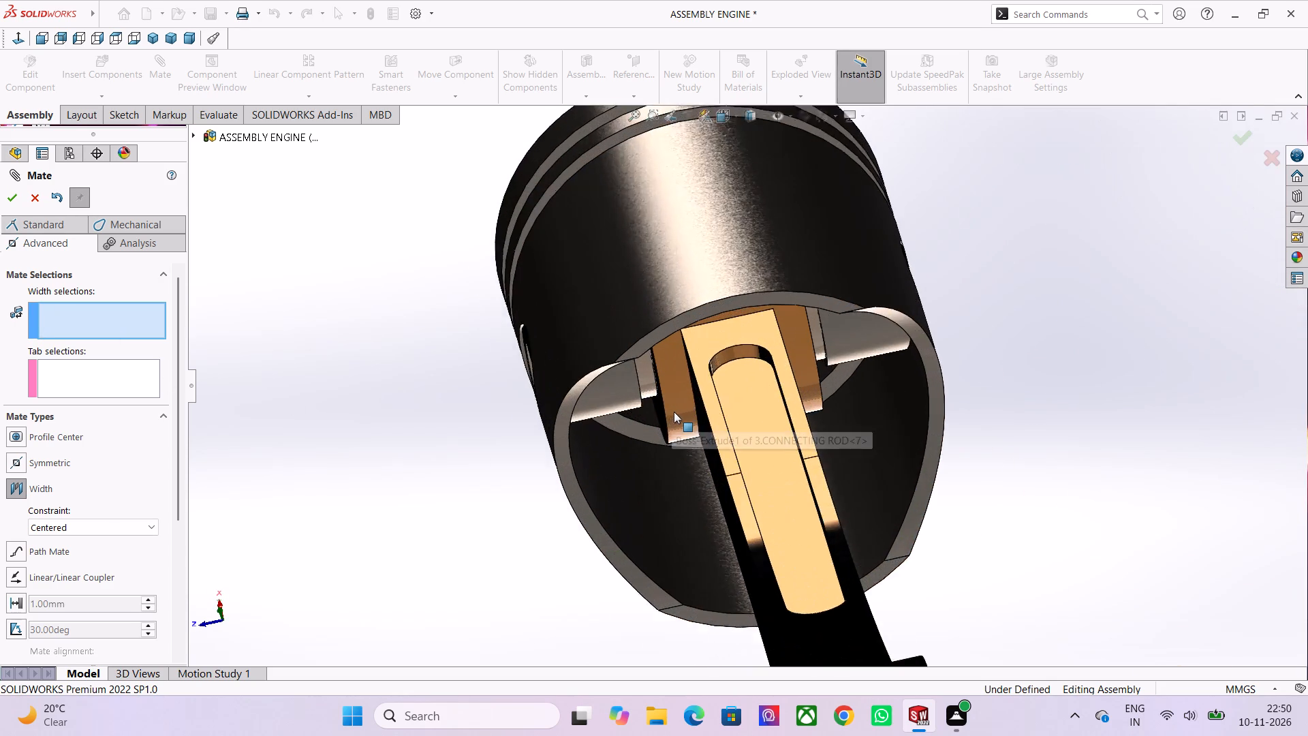
{"action": "middle_click_drag", "start_coordinate": [674, 412], "coordinate": [642, 395]}
{"action": "scroll", "coordinate": [649, 370], "scroll_direction": "up", "scroll_amount": 2}
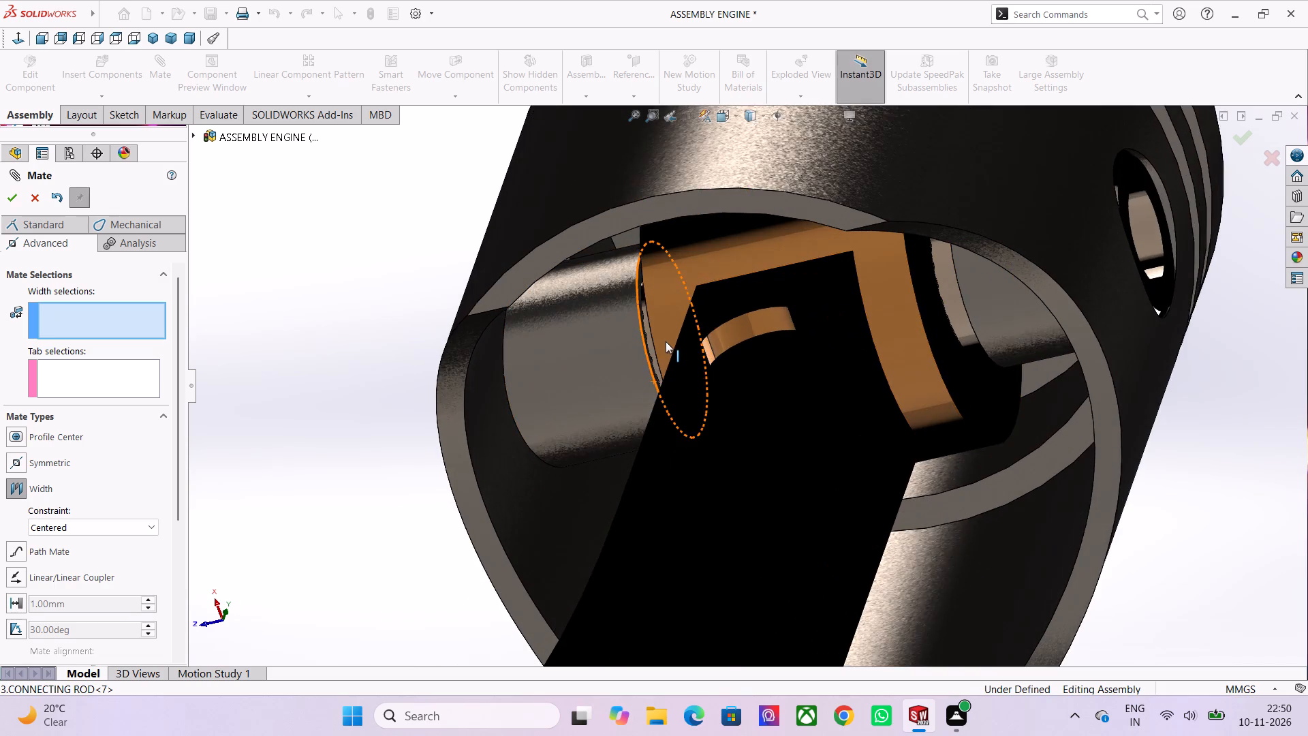
{"action": "scroll", "coordinate": [665, 342], "scroll_direction": "up", "scroll_amount": 3}
{"action": "middle_click_drag", "start_coordinate": [640, 294], "coordinate": [632, 294]}
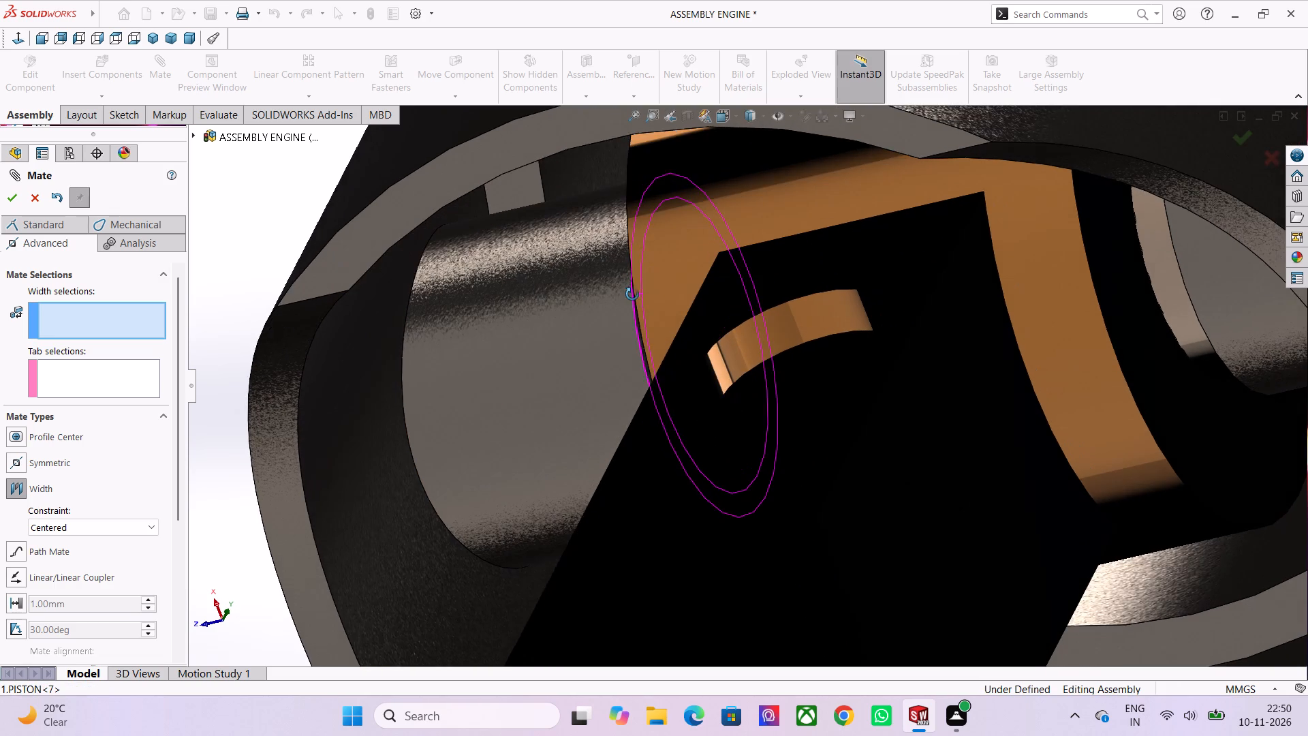
{"action": "middle_click_drag", "start_coordinate": [632, 294], "coordinate": [632, 296]}
{"action": "scroll", "coordinate": [634, 321], "scroll_direction": "up", "scroll_amount": 3}
{"action": "scroll", "coordinate": [619, 325], "scroll_direction": "down", "scroll_amount": 3}
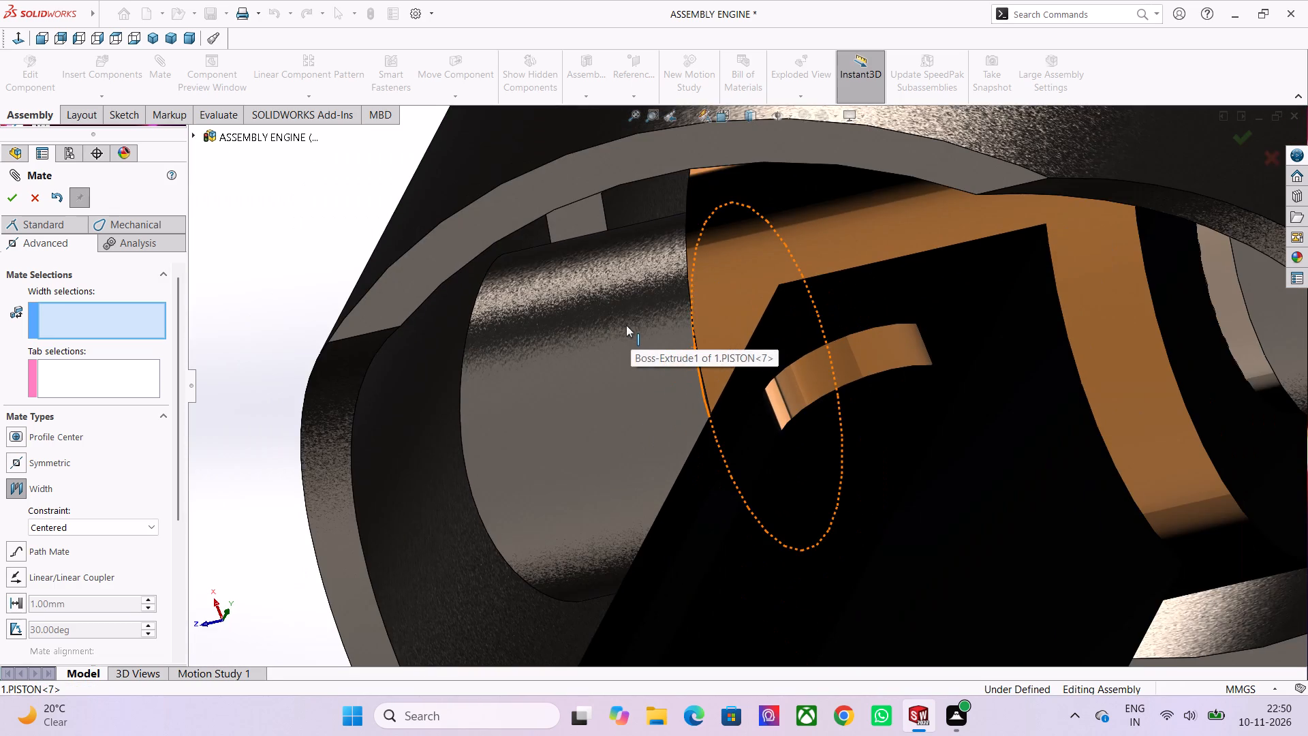
{"action": "middle_click_drag", "start_coordinate": [626, 326], "coordinate": [636, 331]}
{"action": "scroll", "coordinate": [706, 312], "scroll_direction": "up", "scroll_amount": 2}
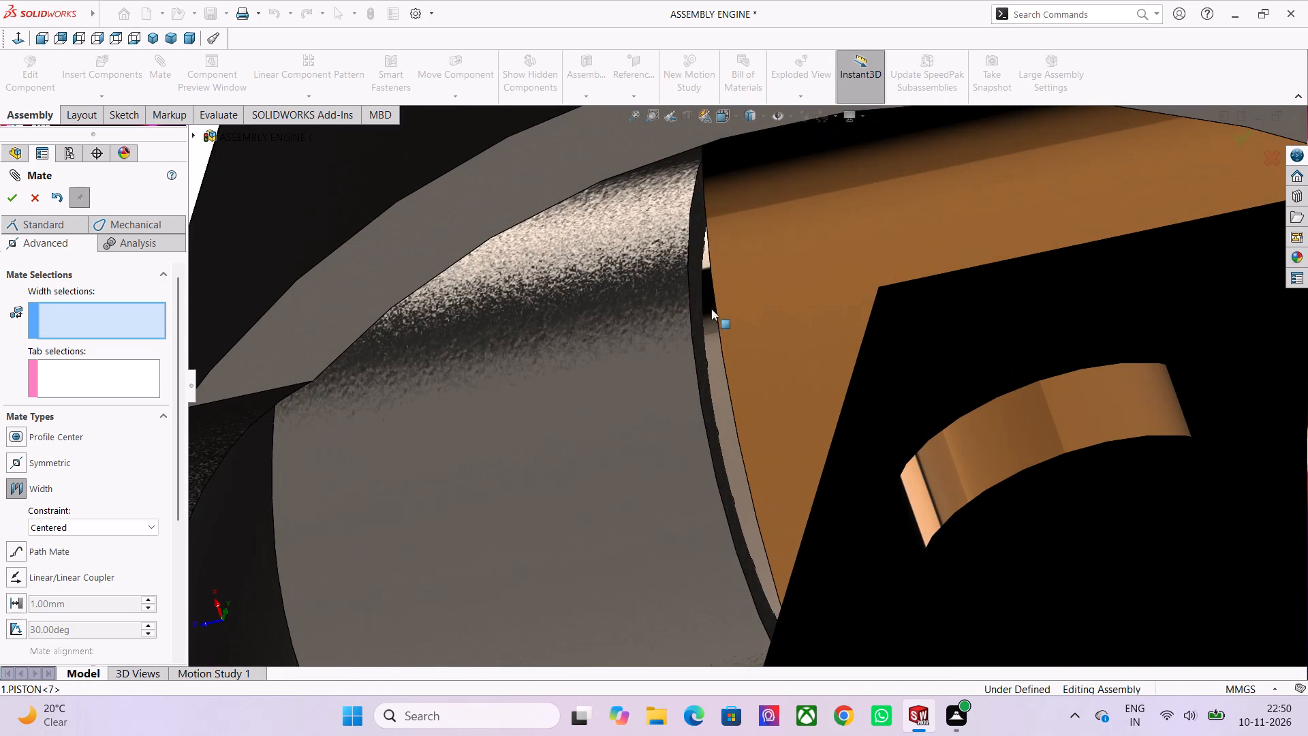
{"action": "scroll", "coordinate": [711, 309], "scroll_direction": "up", "scroll_amount": 1}
{"action": "left_click", "coordinate": [696, 266]}
{"action": "scroll", "coordinate": [697, 302], "scroll_direction": "down", "scroll_amount": 4}
{"action": "middle_click_drag", "start_coordinate": [711, 328], "coordinate": [747, 290]}
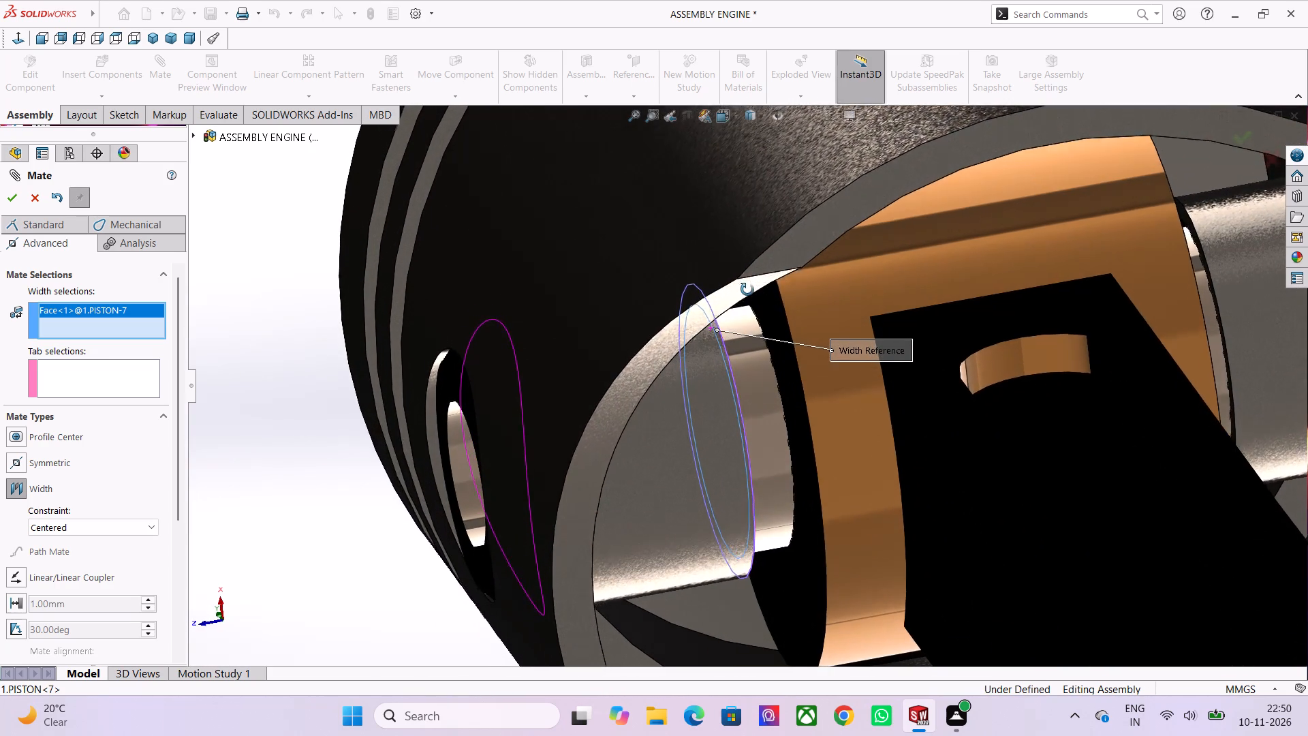
{"action": "middle_click_drag", "start_coordinate": [747, 290], "coordinate": [753, 288]}
{"action": "scroll", "coordinate": [1151, 296], "scroll_direction": "up", "scroll_amount": 4}
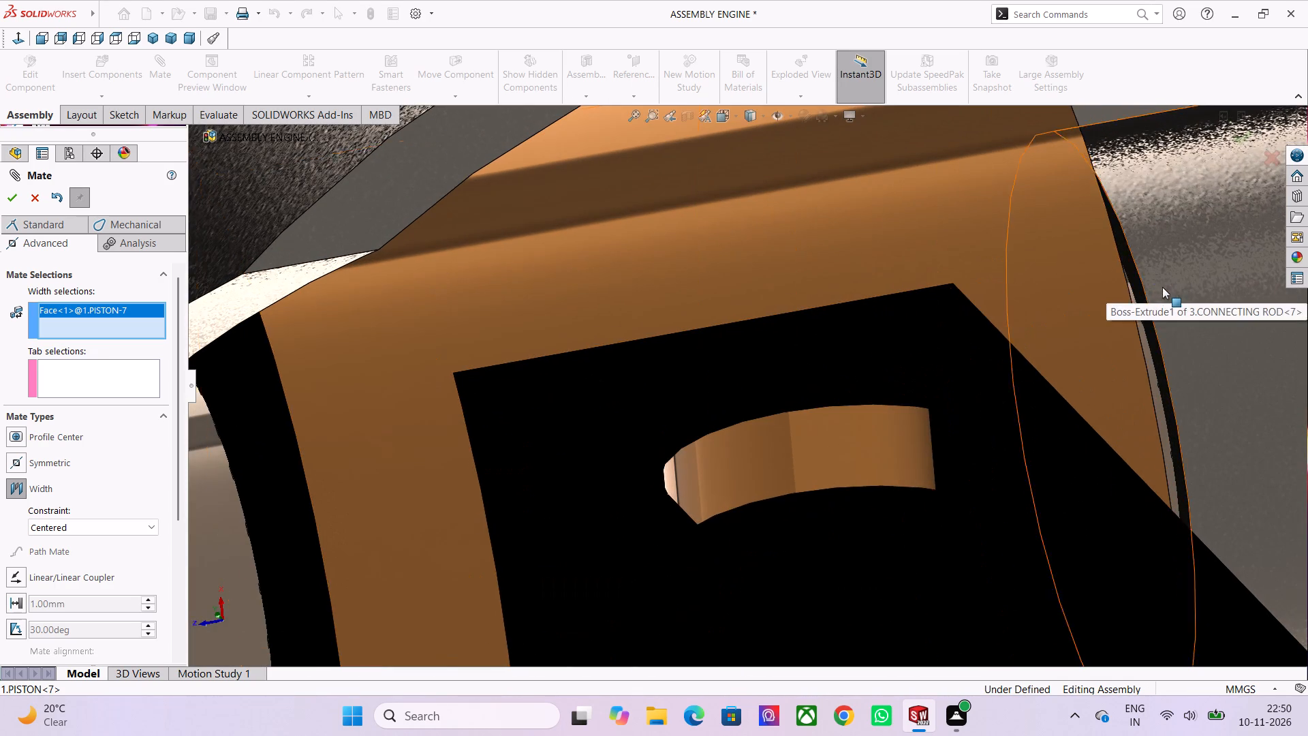
{"action": "middle_click", "coordinate": [1162, 287]}
{"action": "scroll", "coordinate": [1109, 213], "scroll_direction": "up", "scroll_amount": 3}
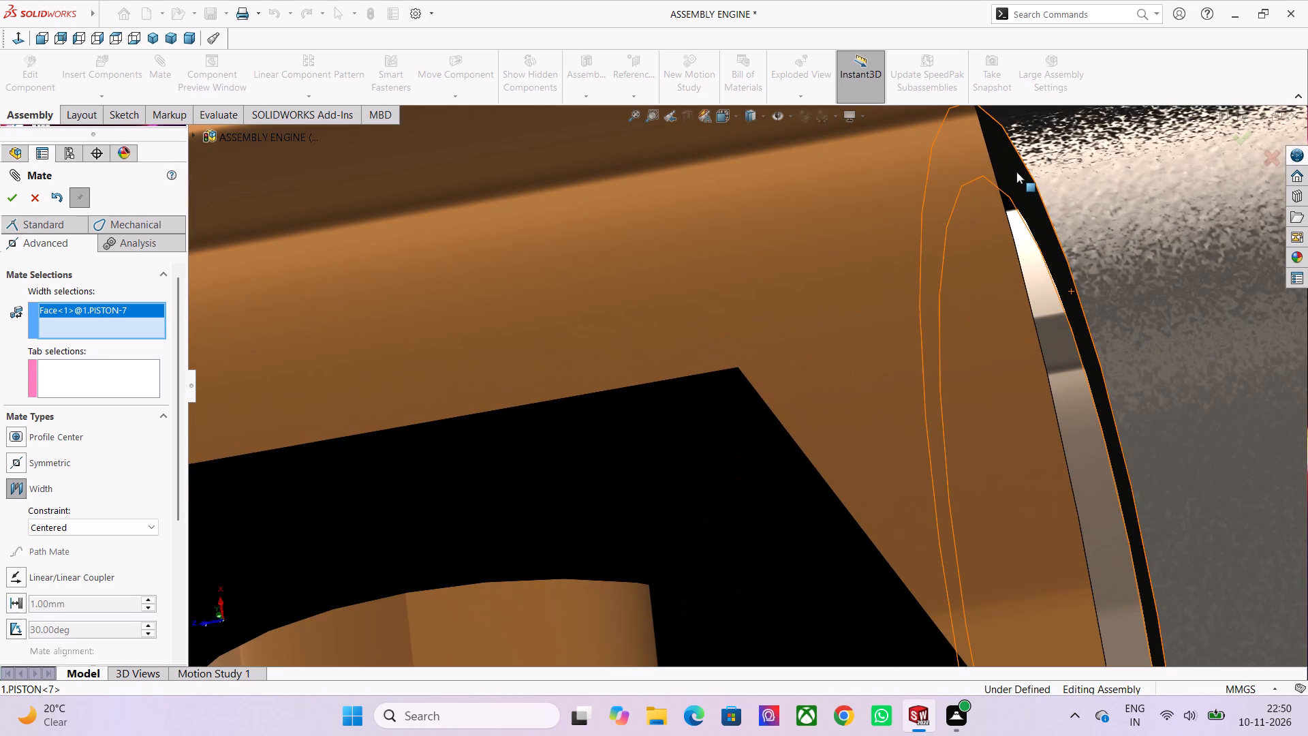
{"action": "left_click", "coordinate": [1016, 172]}
Complete the centered Width mate with the two side faces of the connecting rod's small end as the tab selections.
{"action": "scroll", "coordinate": [1024, 226], "scroll_direction": "down", "scroll_amount": 7}
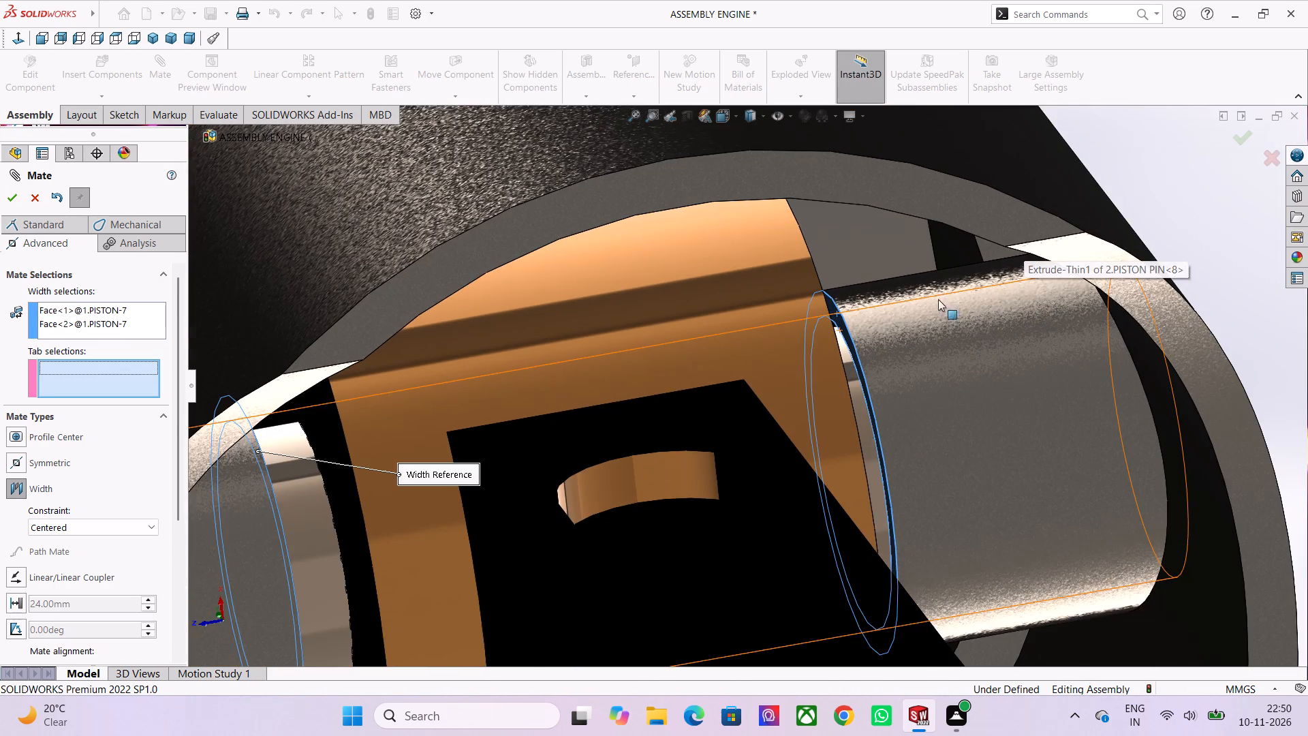
{"action": "scroll", "coordinate": [383, 448], "scroll_direction": "down", "scroll_amount": 2}
{"action": "left_click", "coordinate": [503, 414]}
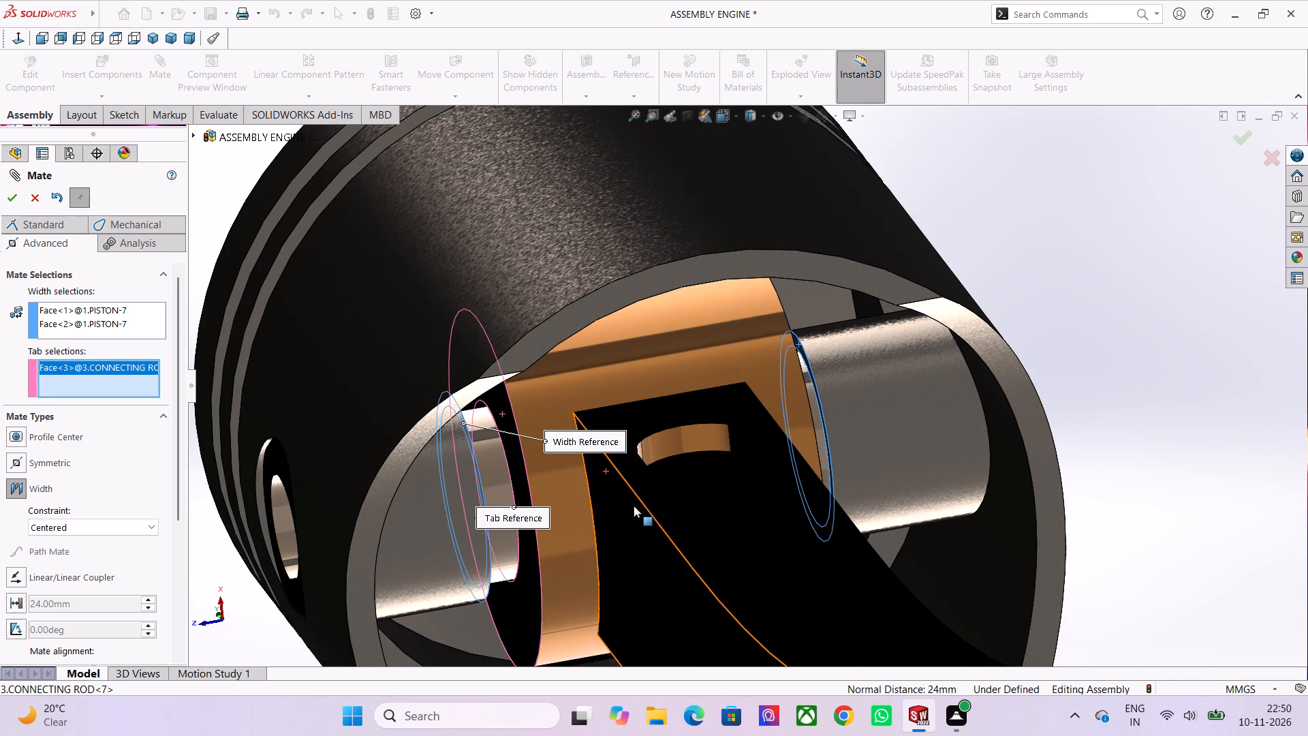
{"action": "middle_click_drag", "start_coordinate": [627, 506], "coordinate": [595, 496]}
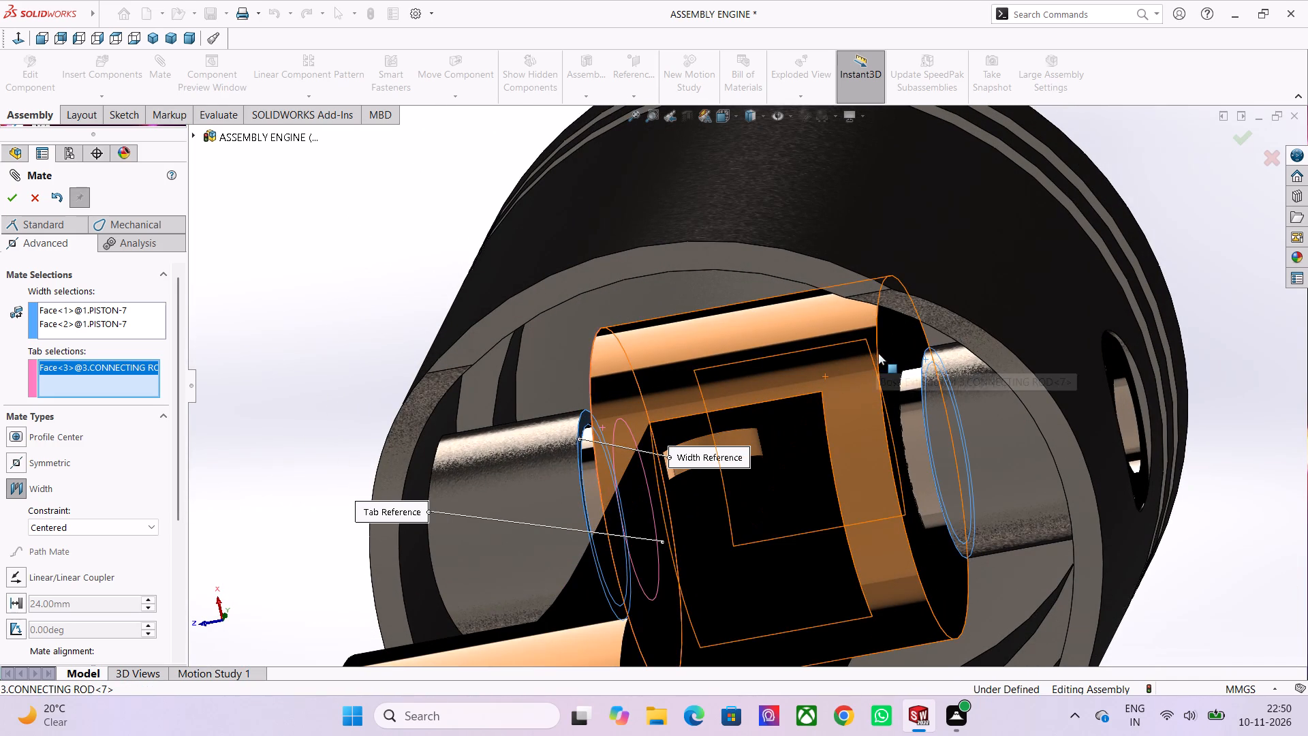
{"action": "left_click", "coordinate": [887, 346]}
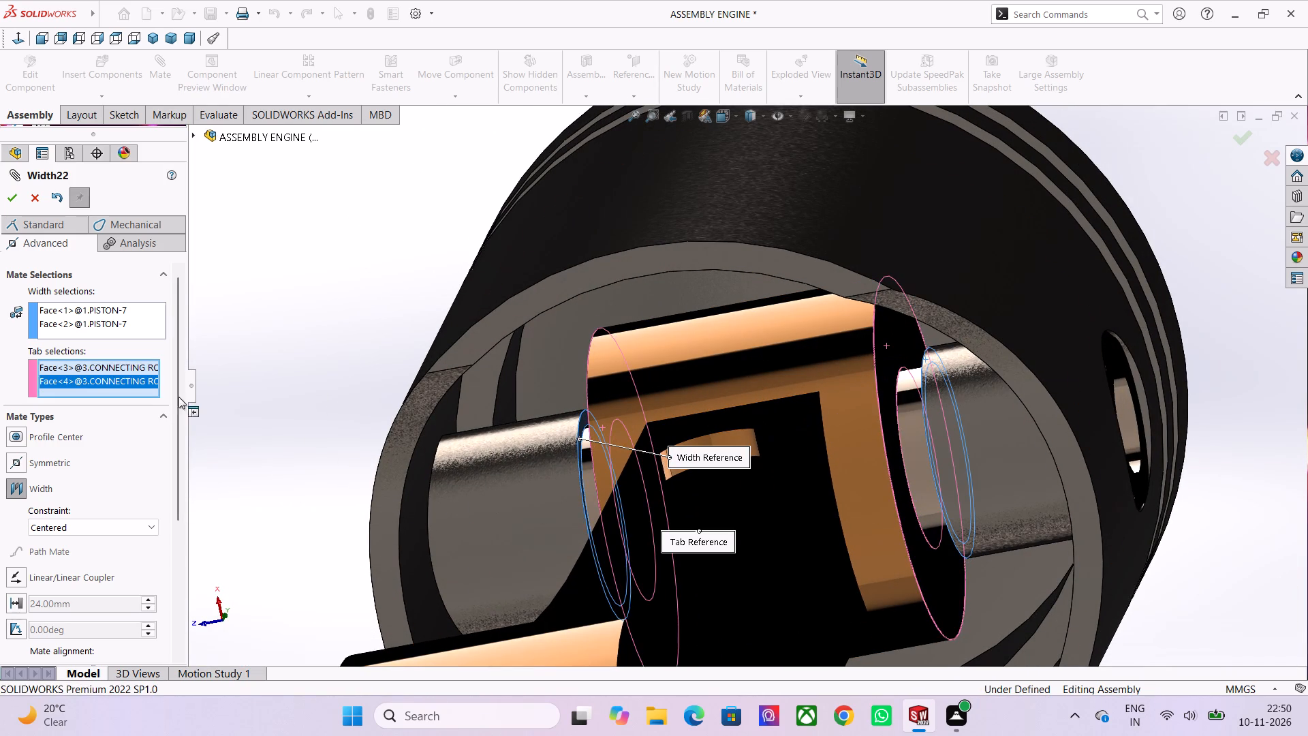
{"action": "left_click", "coordinate": [10, 203]}
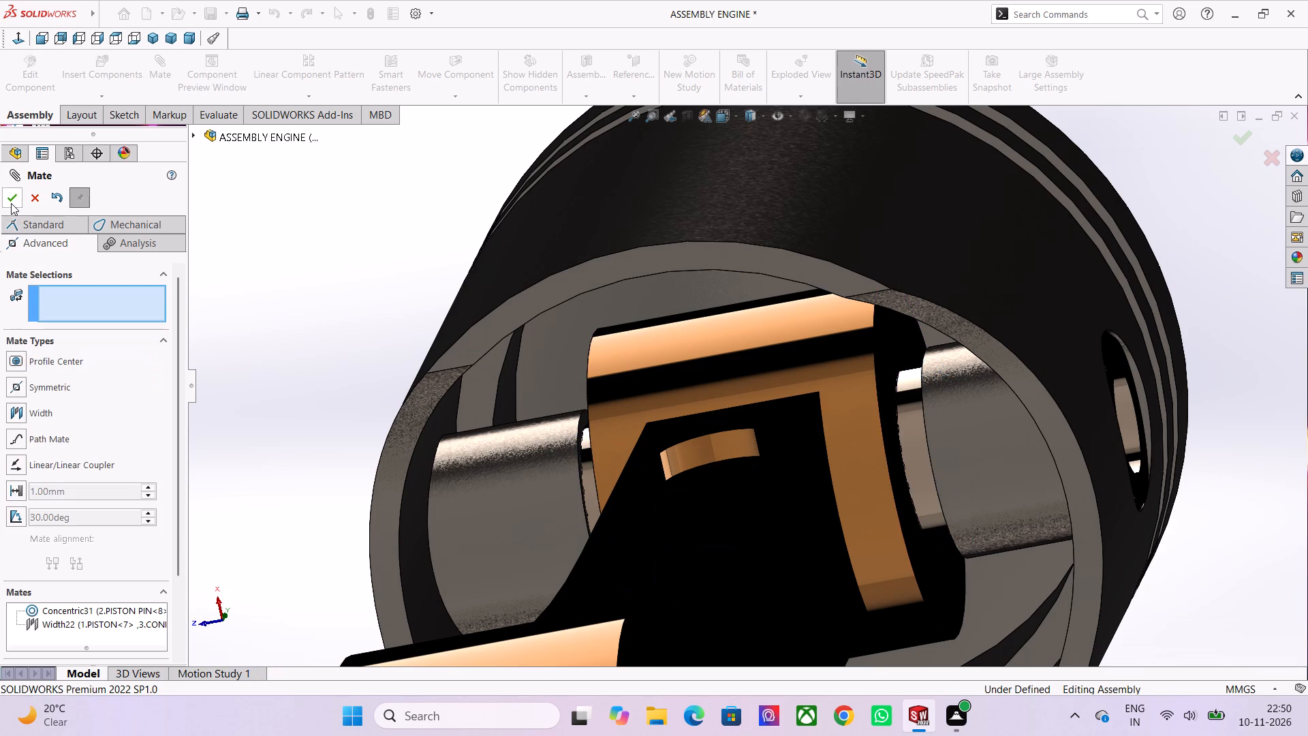
{"action": "left_click", "coordinate": [37, 196]}
Examine the assembled piston and connecting rod alongside the empty engine block with its crankshaft and the finished engine.
{"action": "scroll", "coordinate": [350, 376], "scroll_direction": "down", "scroll_amount": 3}
{"action": "scroll", "coordinate": [495, 349], "scroll_direction": "down", "scroll_amount": 2}
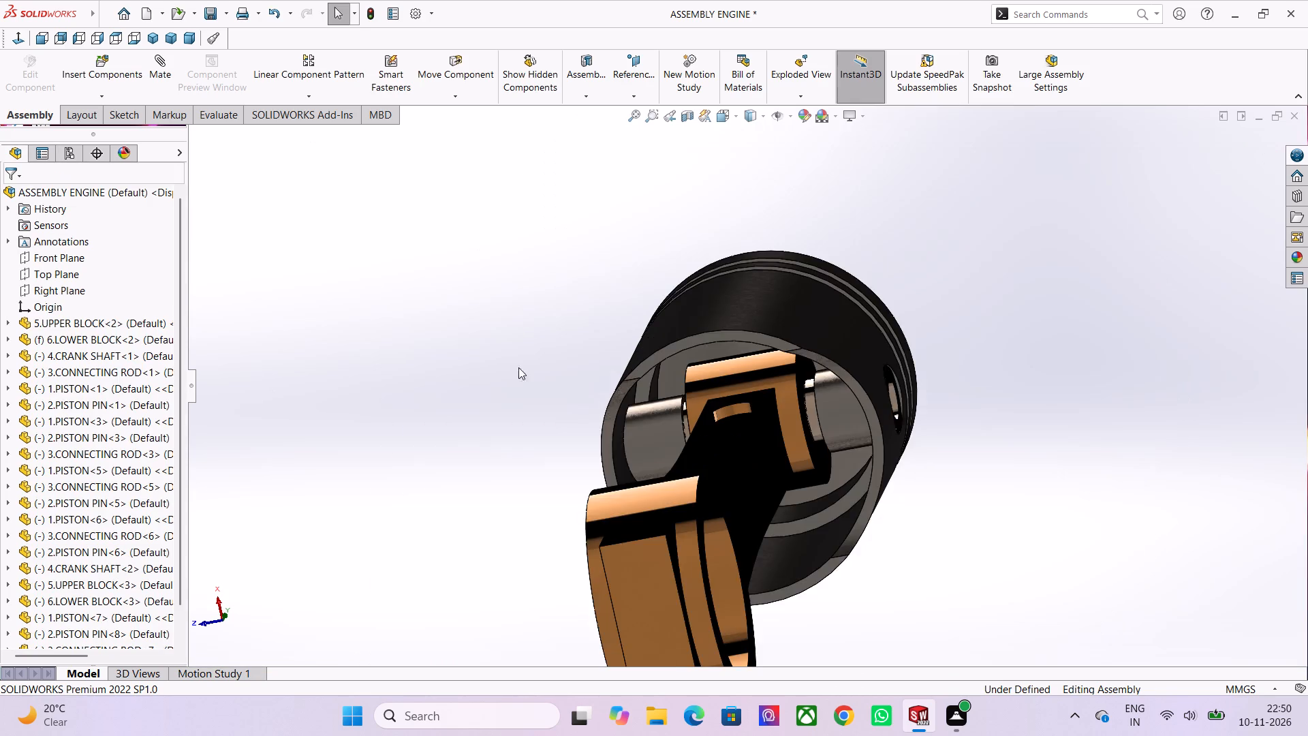
{"action": "scroll", "coordinate": [609, 381], "scroll_direction": "down", "scroll_amount": 1}
{"action": "middle_click_drag", "start_coordinate": [609, 383], "coordinate": [603, 436]}
{"action": "scroll", "coordinate": [661, 387], "scroll_direction": "down", "scroll_amount": 2}
{"action": "scroll", "coordinate": [764, 302], "scroll_direction": "down", "scroll_amount": 12}
{"action": "middle_click_drag", "start_coordinate": [768, 313], "coordinate": [821, 429]}
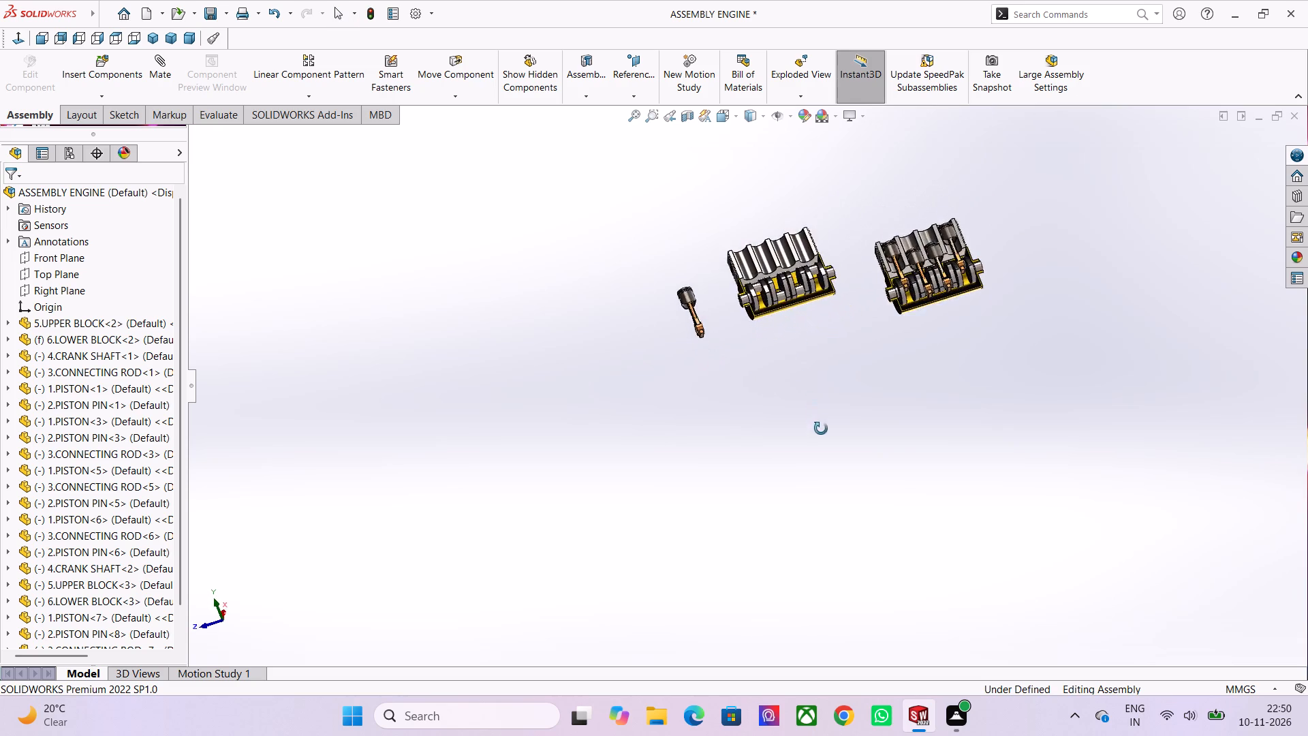
{"action": "middle_click_drag", "start_coordinate": [821, 429], "coordinate": [918, 324]}
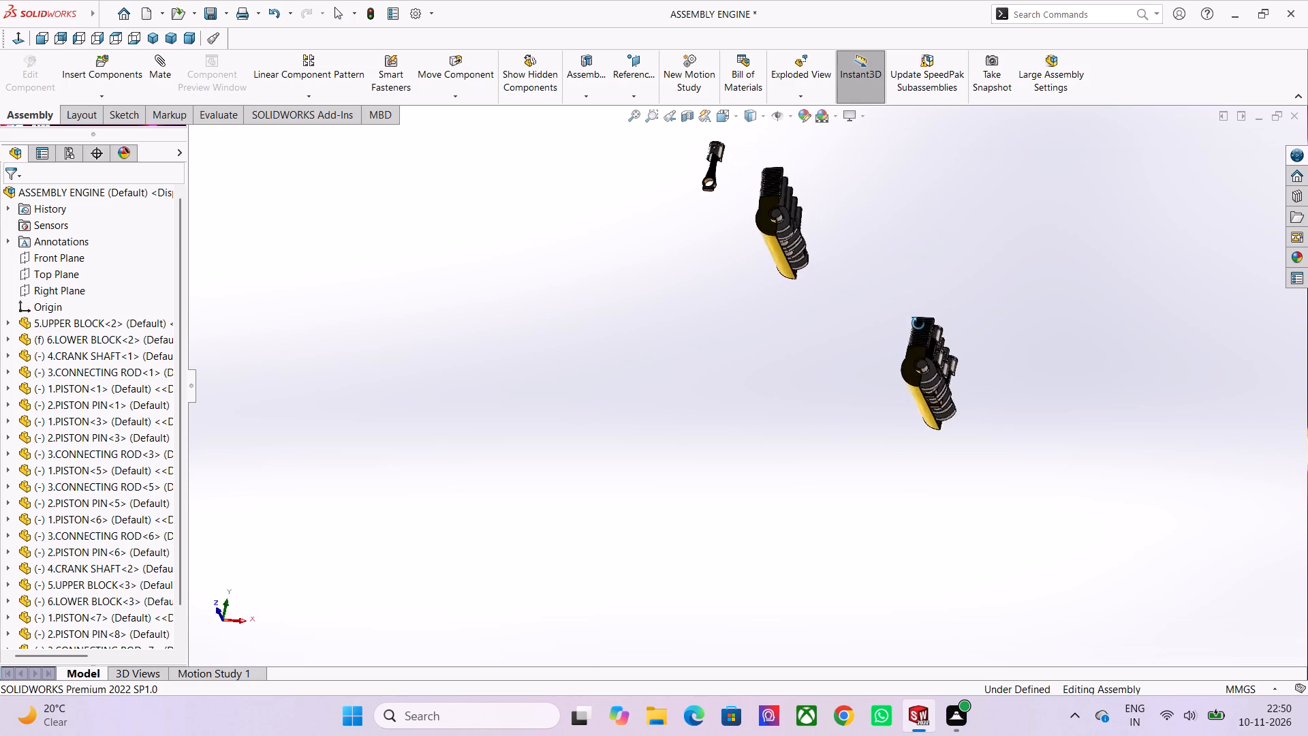
{"action": "middle_click_drag", "start_coordinate": [918, 324], "coordinate": [845, 500]}
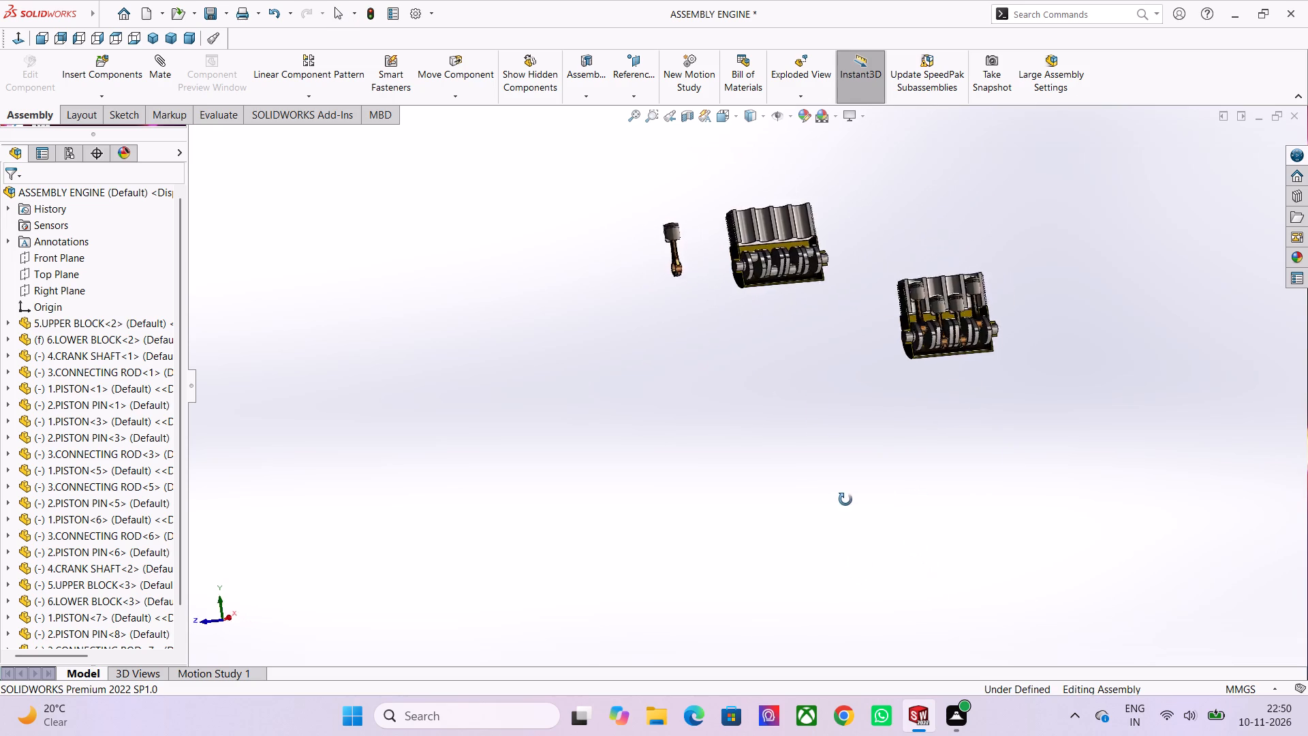
{"action": "middle_click_drag", "start_coordinate": [845, 500], "coordinate": [856, 549]}
{"action": "scroll", "coordinate": [754, 123], "scroll_direction": "up", "scroll_amount": 1}
{"action": "scroll", "coordinate": [738, 288], "scroll_direction": "up", "scroll_amount": 4}
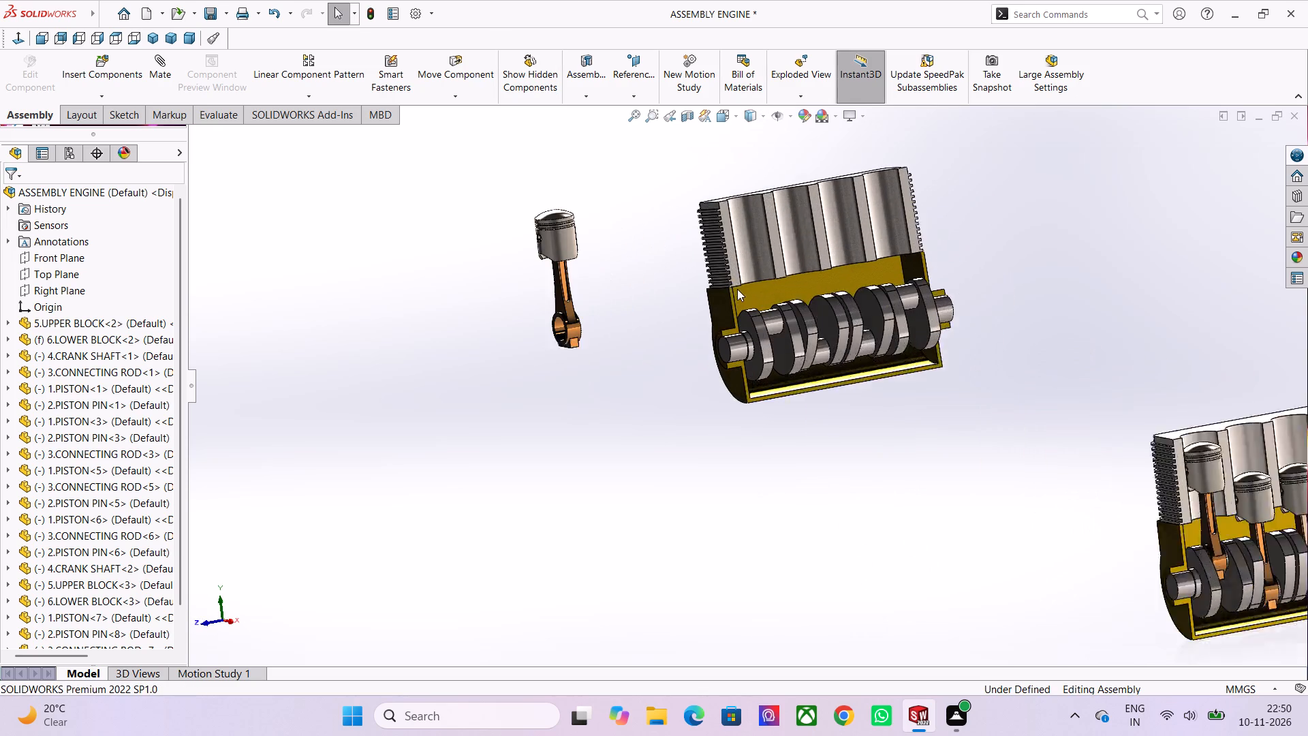
{"action": "scroll", "coordinate": [737, 289], "scroll_direction": "up", "scroll_amount": 1}
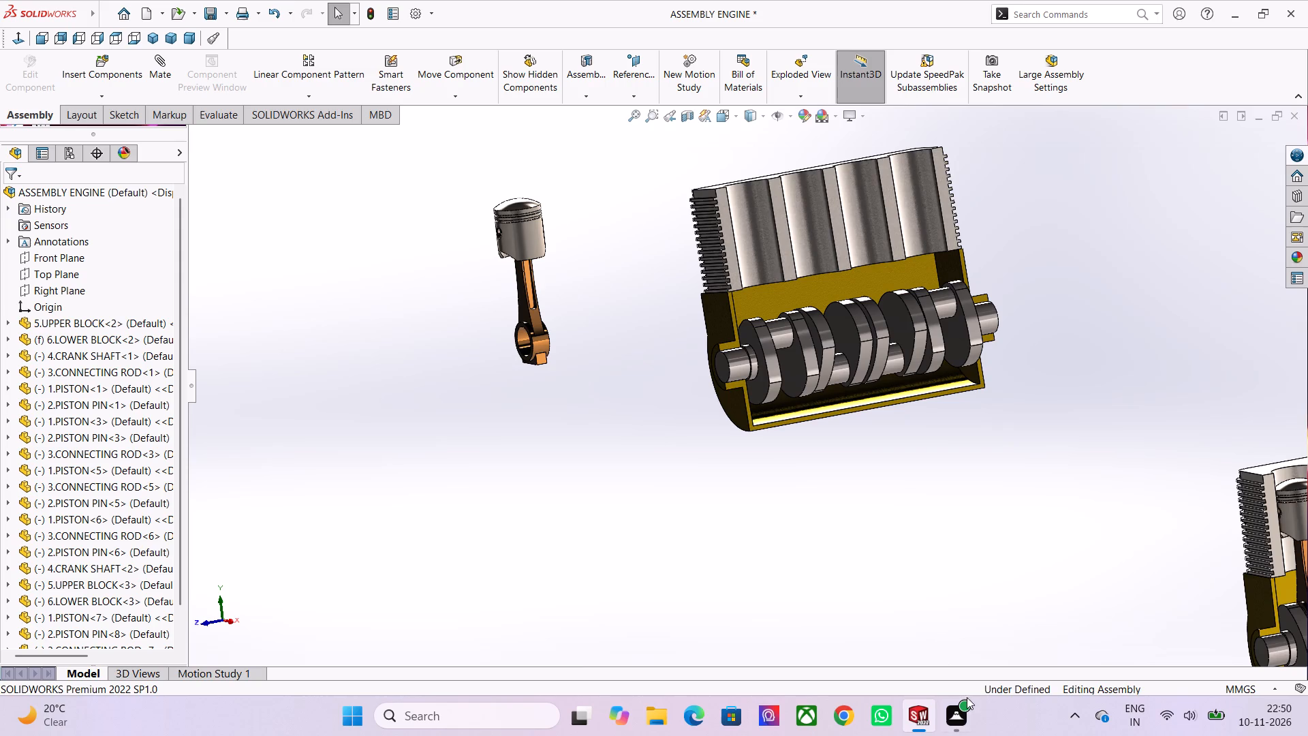
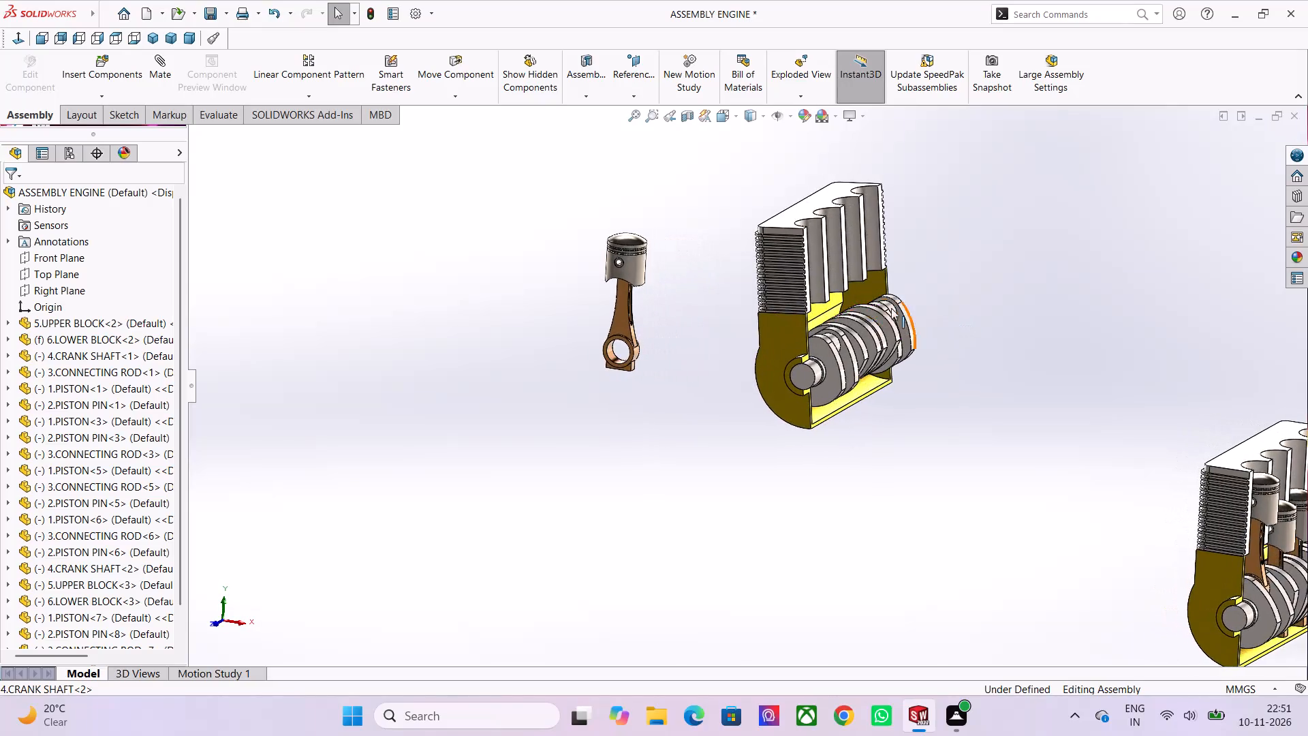
Add a Concentric mate between the connecting rod's big-end bore and the first crankpin of the second engine's crankshaft.
{"action": "scroll", "coordinate": [852, 312], "scroll_direction": "up", "scroll_amount": 2}
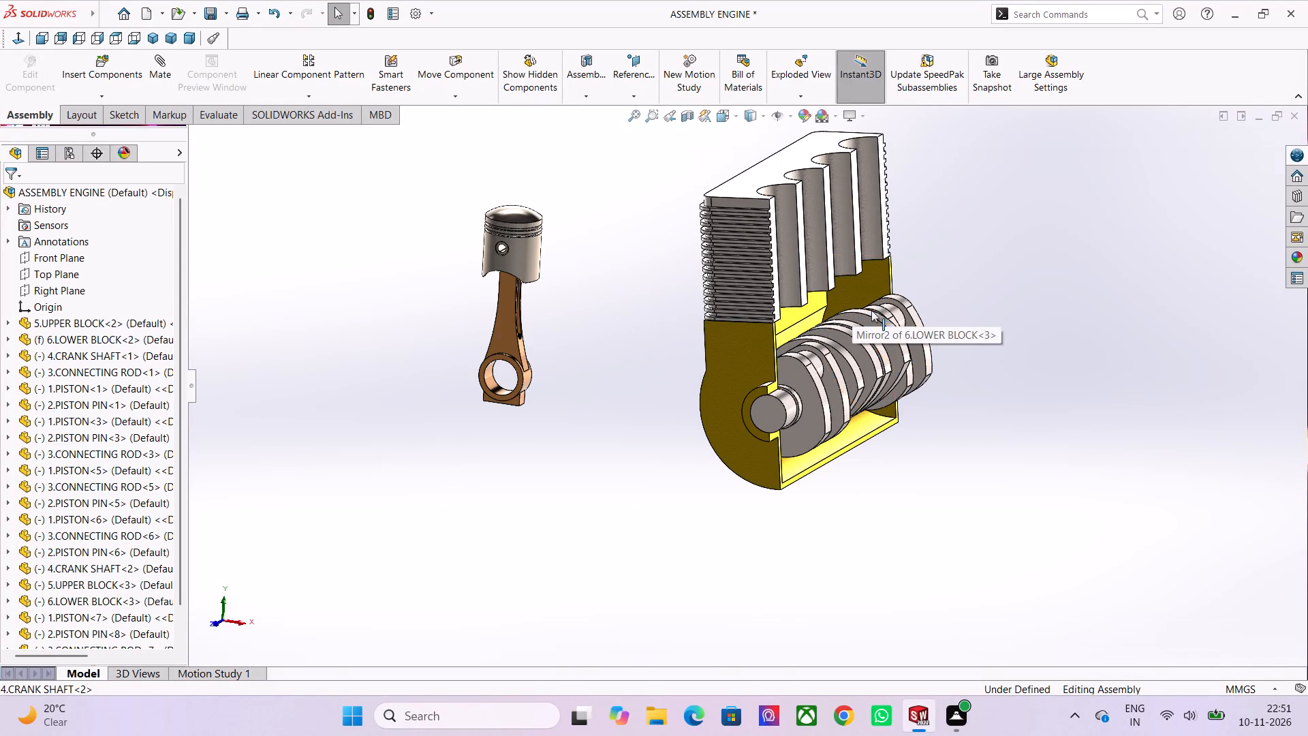
{"action": "scroll", "coordinate": [949, 400], "scroll_direction": "up", "scroll_amount": 2}
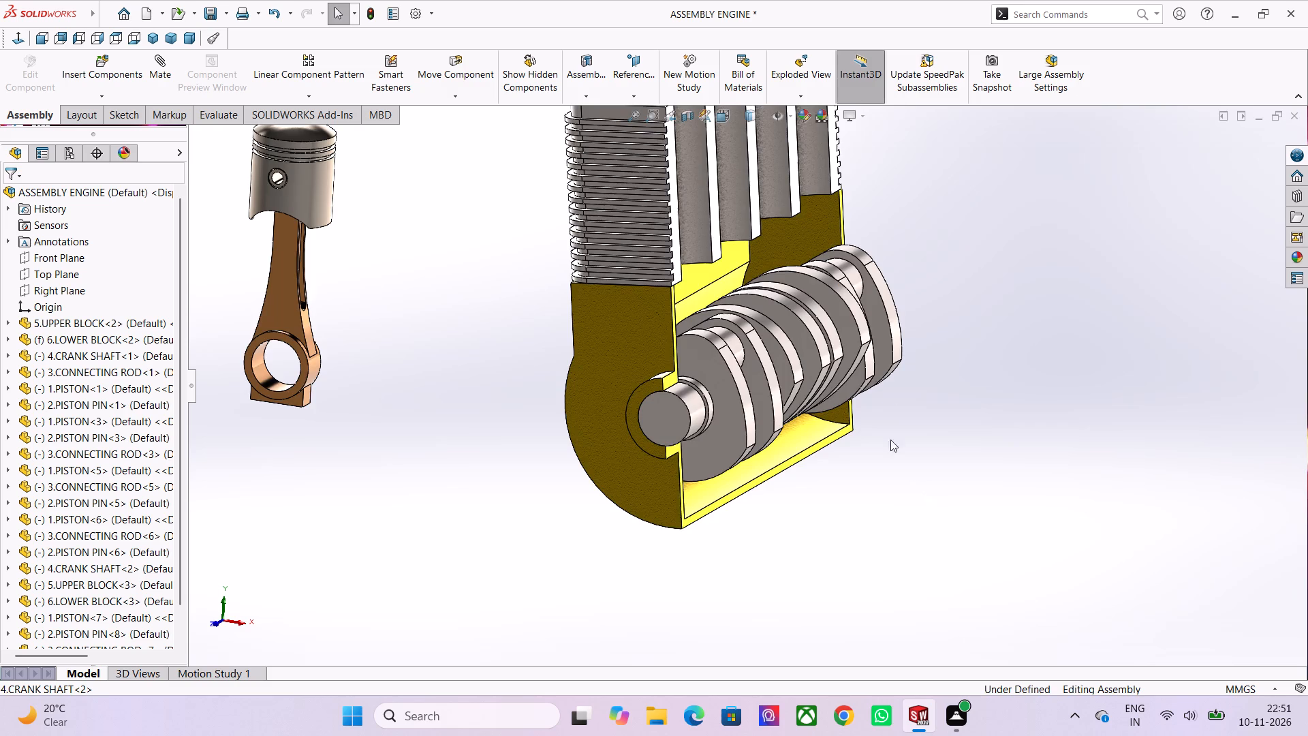
{"action": "scroll", "coordinate": [816, 160], "scroll_direction": "down", "scroll_amount": 2}
{"action": "middle_click_drag", "start_coordinate": [835, 275], "coordinate": [772, 275]}
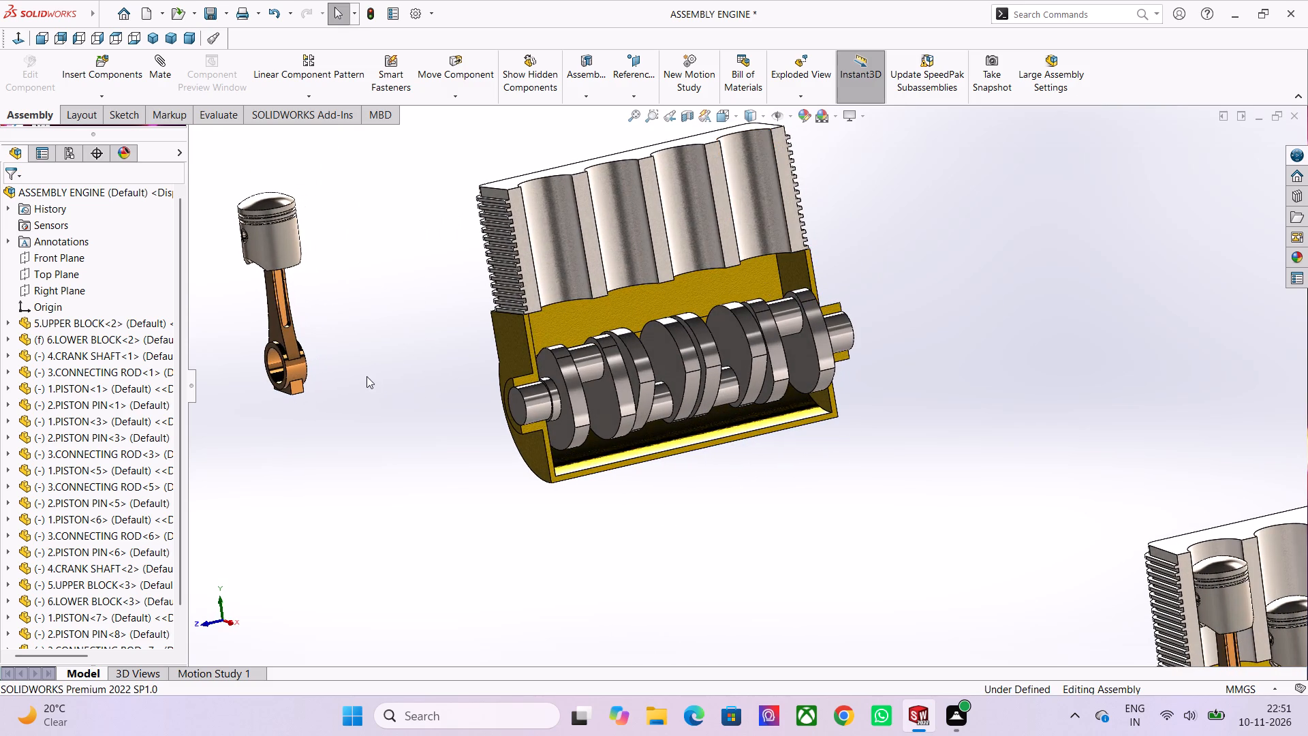
{"action": "left_click", "coordinate": [167, 72]}
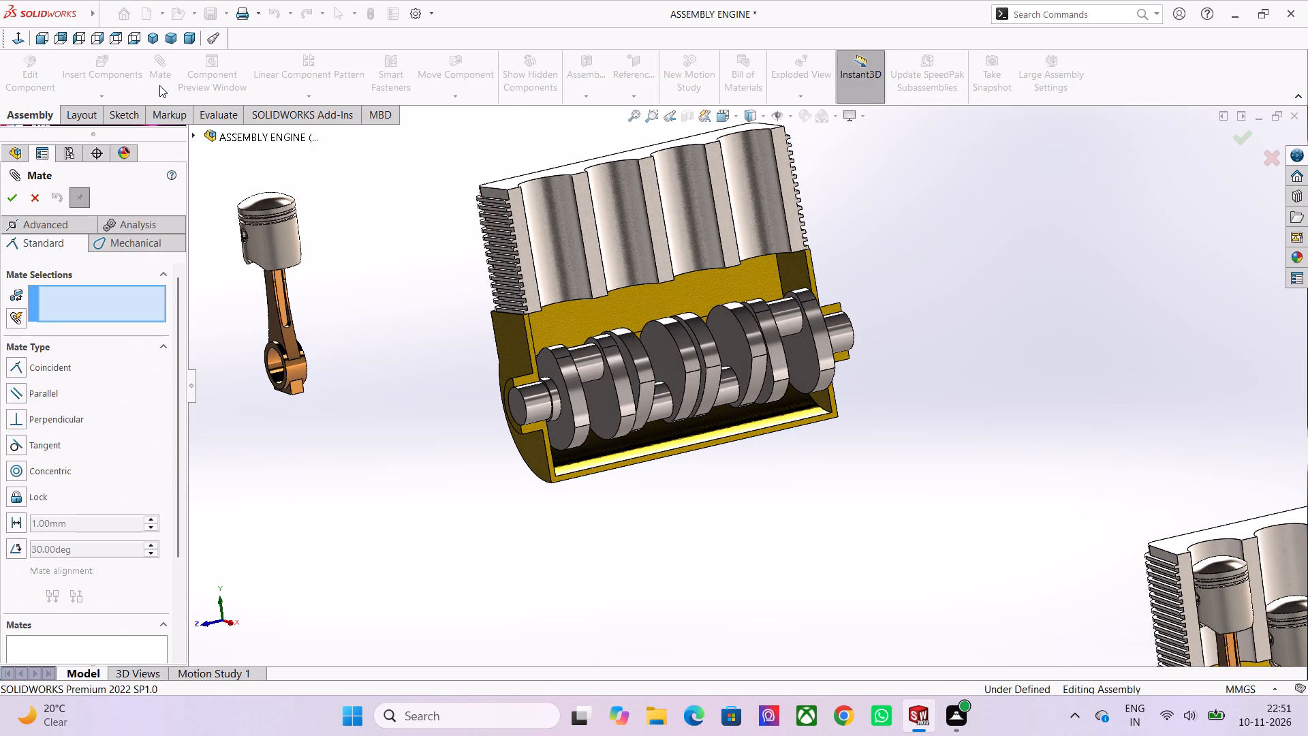
{"action": "scroll", "coordinate": [306, 356], "scroll_direction": "up", "scroll_amount": 1}
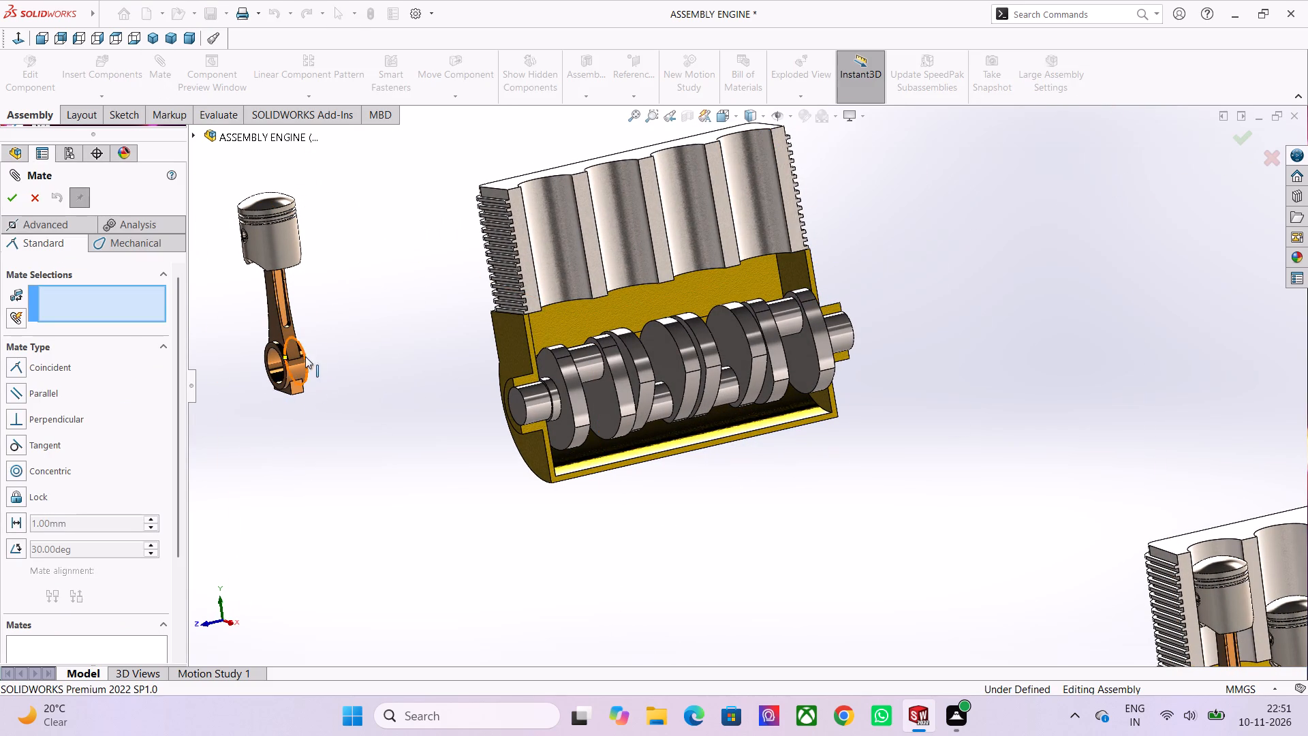
{"action": "scroll", "coordinate": [305, 356], "scroll_direction": "up", "scroll_amount": 1}
{"action": "left_click", "coordinate": [310, 365]}
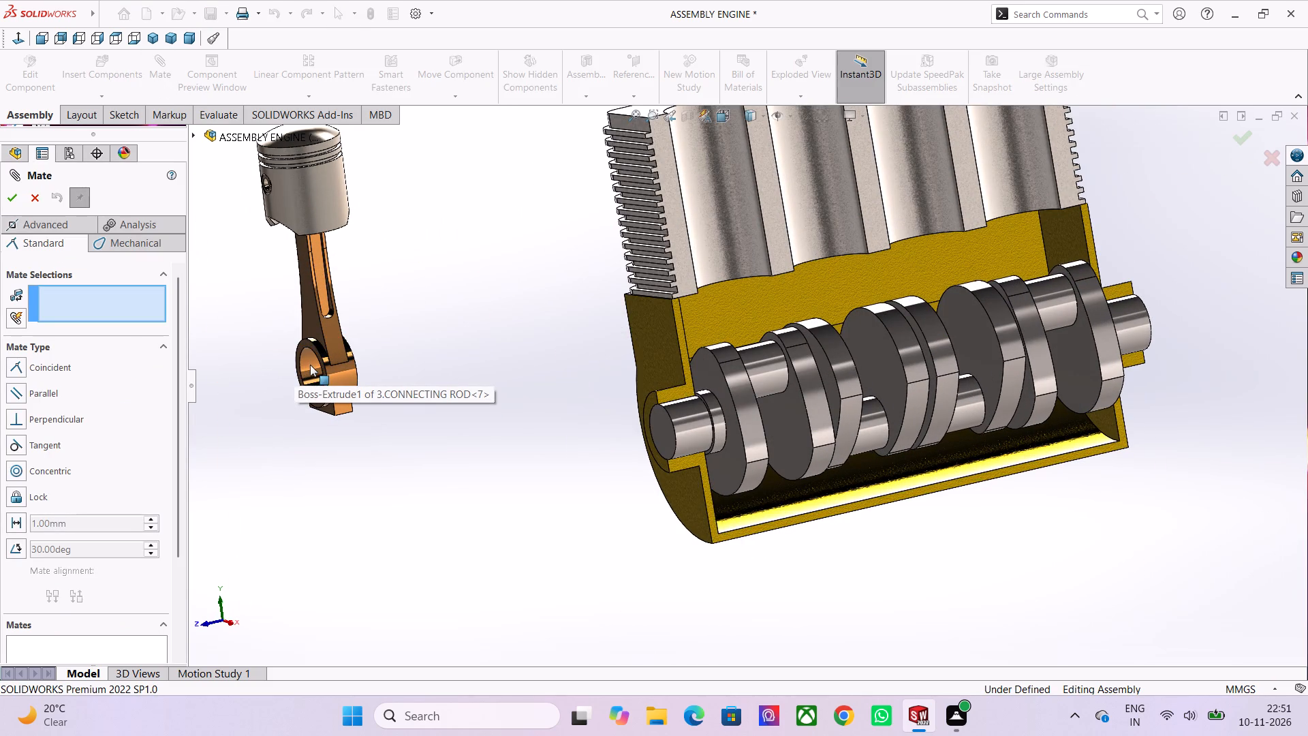
{"action": "left_click", "coordinate": [761, 354]}
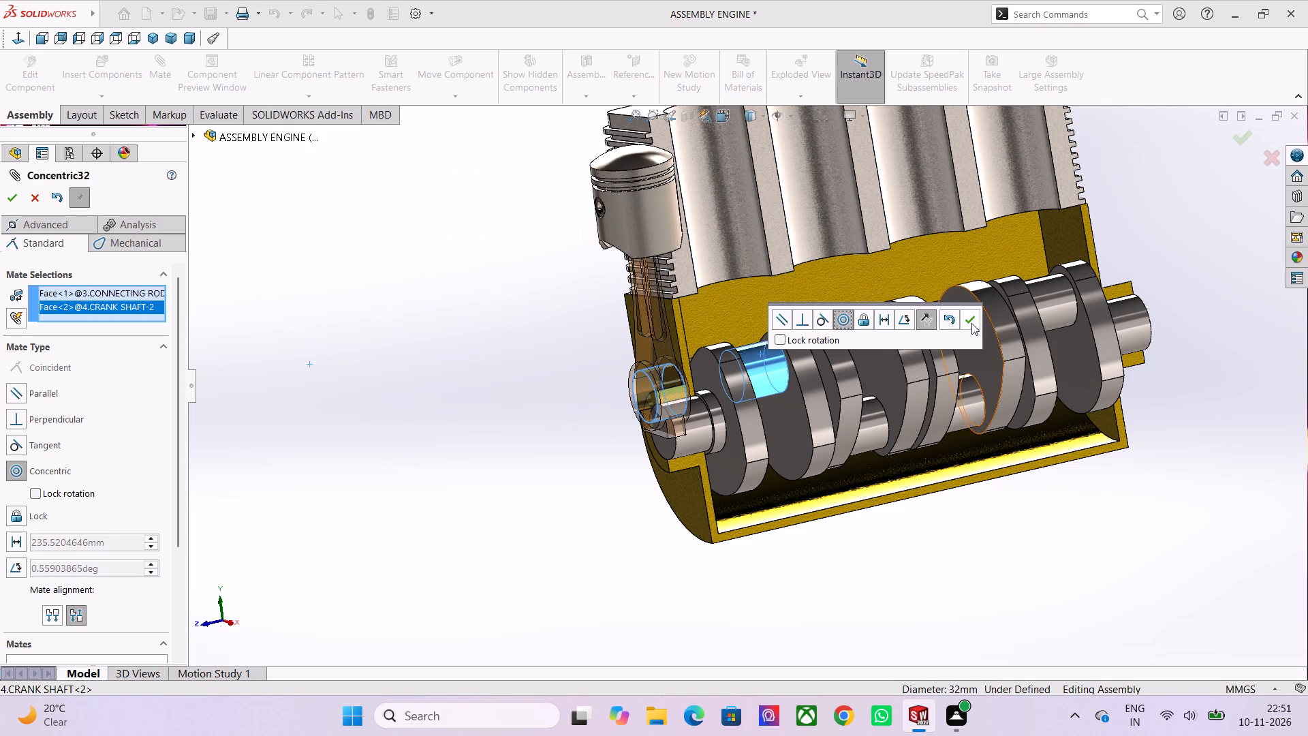
{"action": "left_click", "coordinate": [971, 323]}
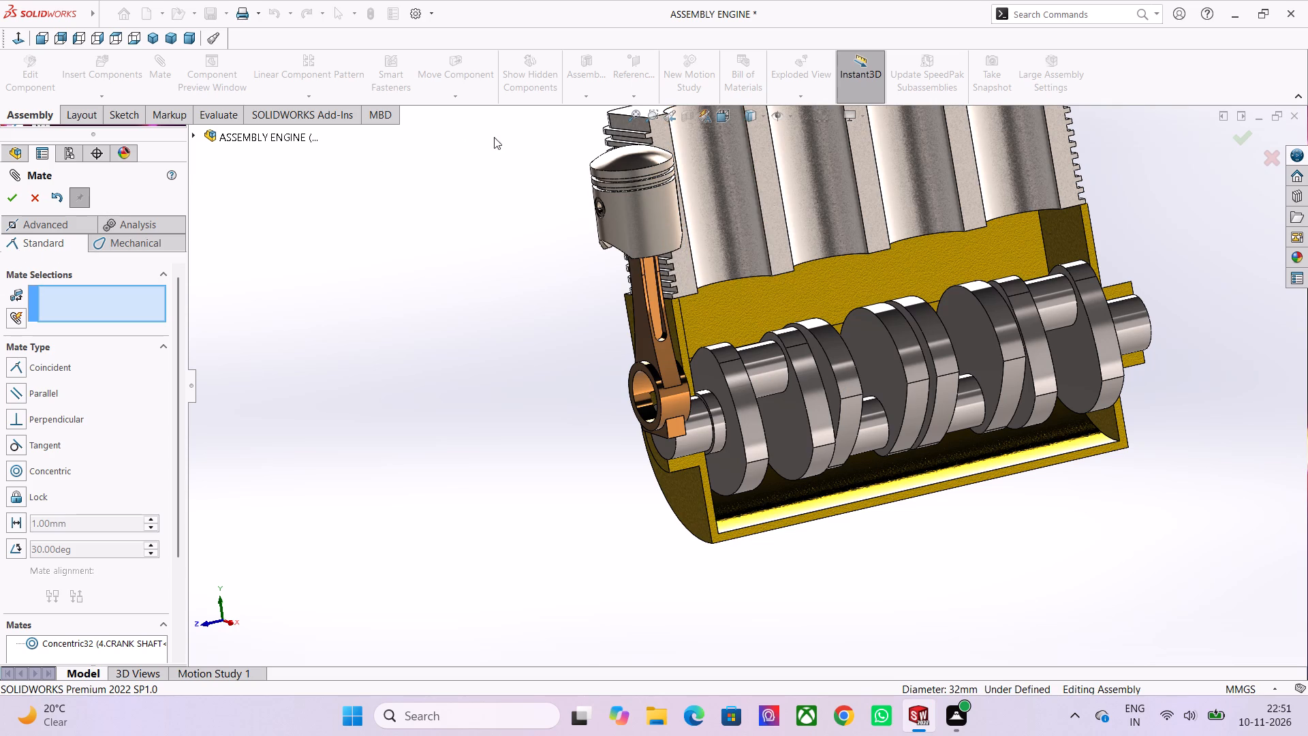
Add a Concentric mate between the piston's outer cylindrical face and the first cylinder bore of the second upper block.
{"action": "left_click", "coordinate": [642, 219]}
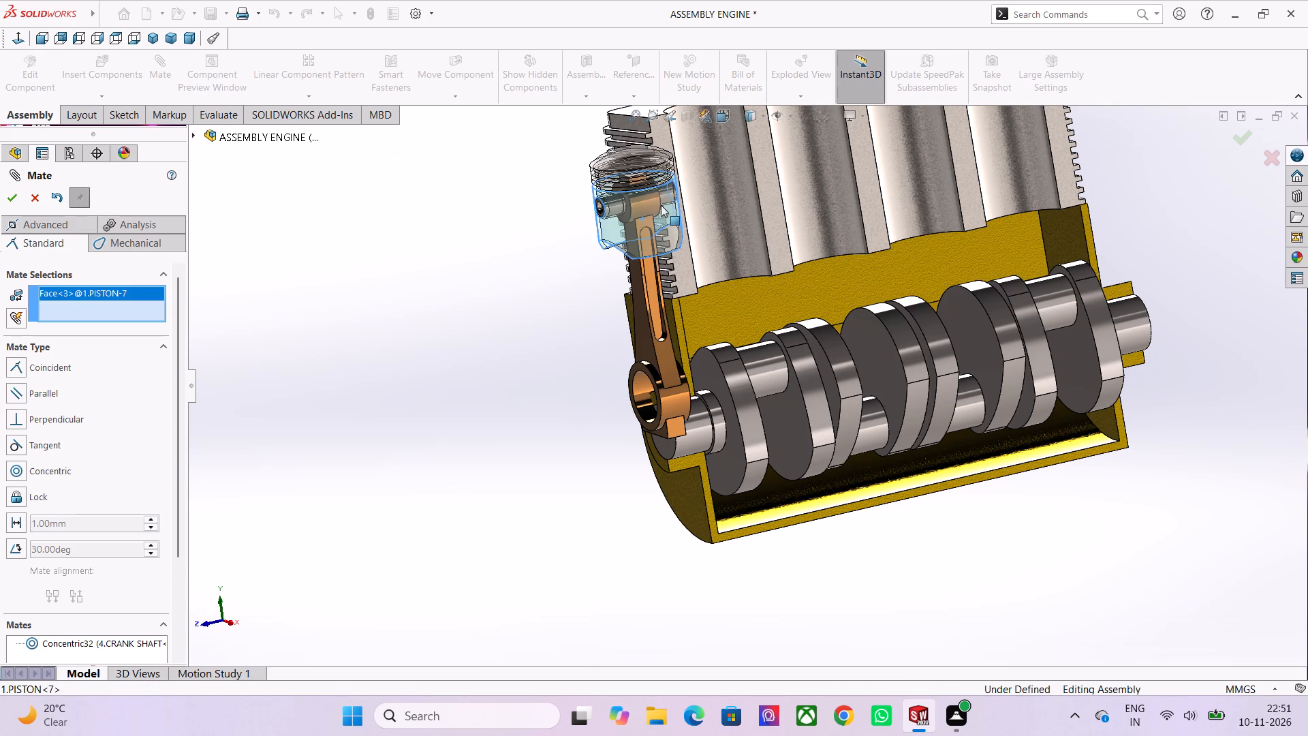
{"action": "left_click", "coordinate": [705, 185]}
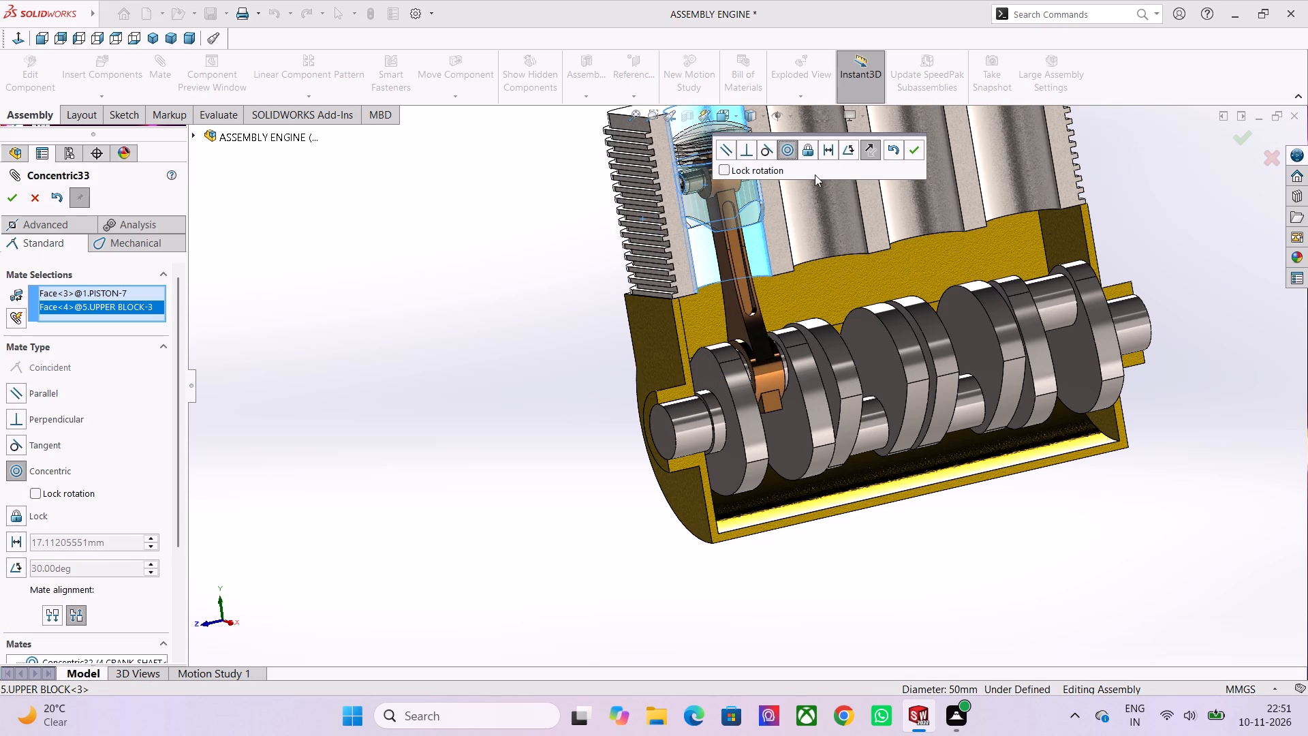
{"action": "left_click", "coordinate": [915, 157]}
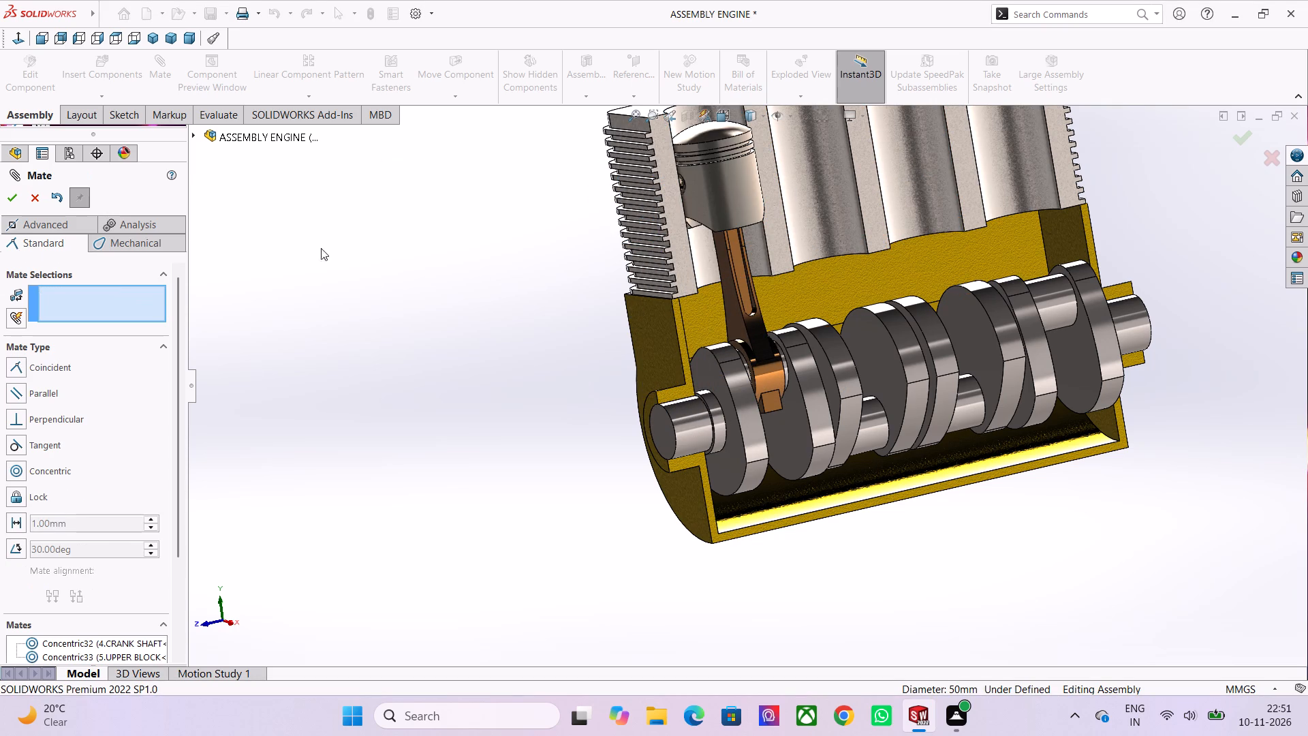
{"action": "left_click", "coordinate": [35, 198]}
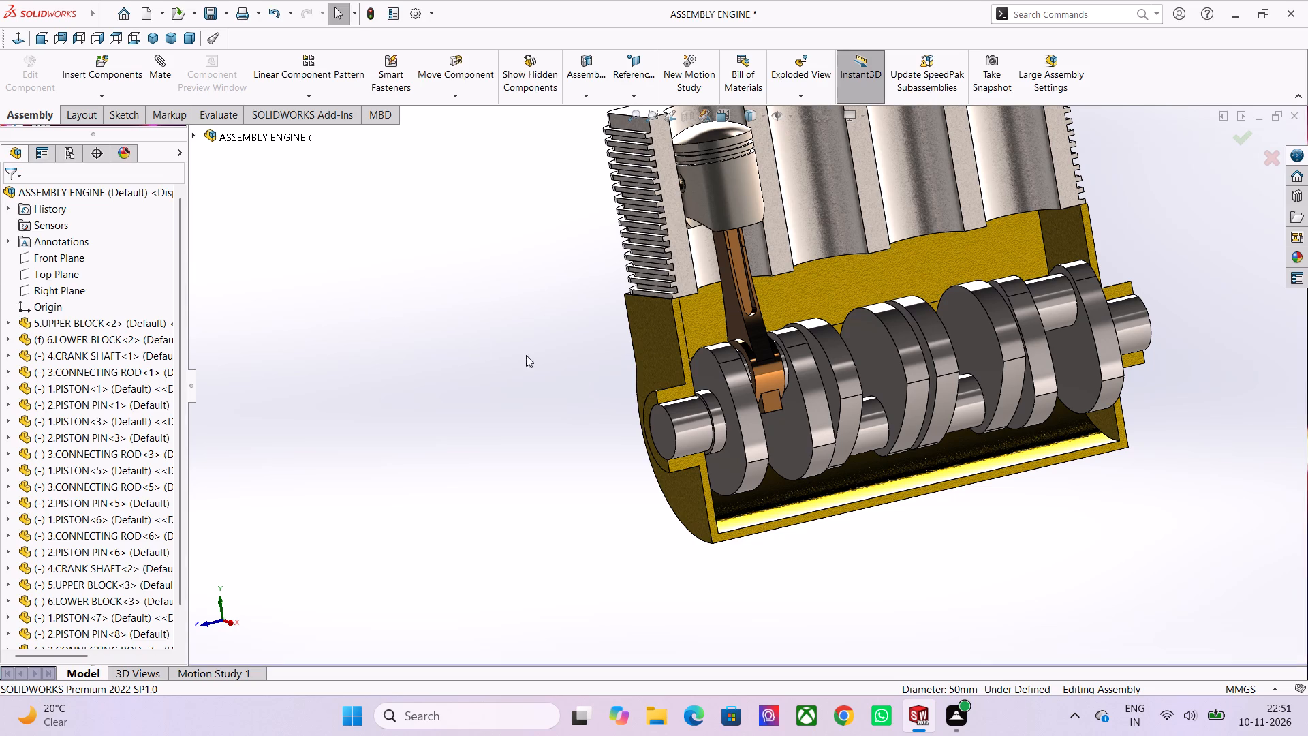
Move the second engine's crankshaft and its newly mated piston by hand to check how the piston, rod and crankshaft move together.
{"action": "left_click_drag", "start_coordinate": [663, 411], "coordinate": [664, 438]}
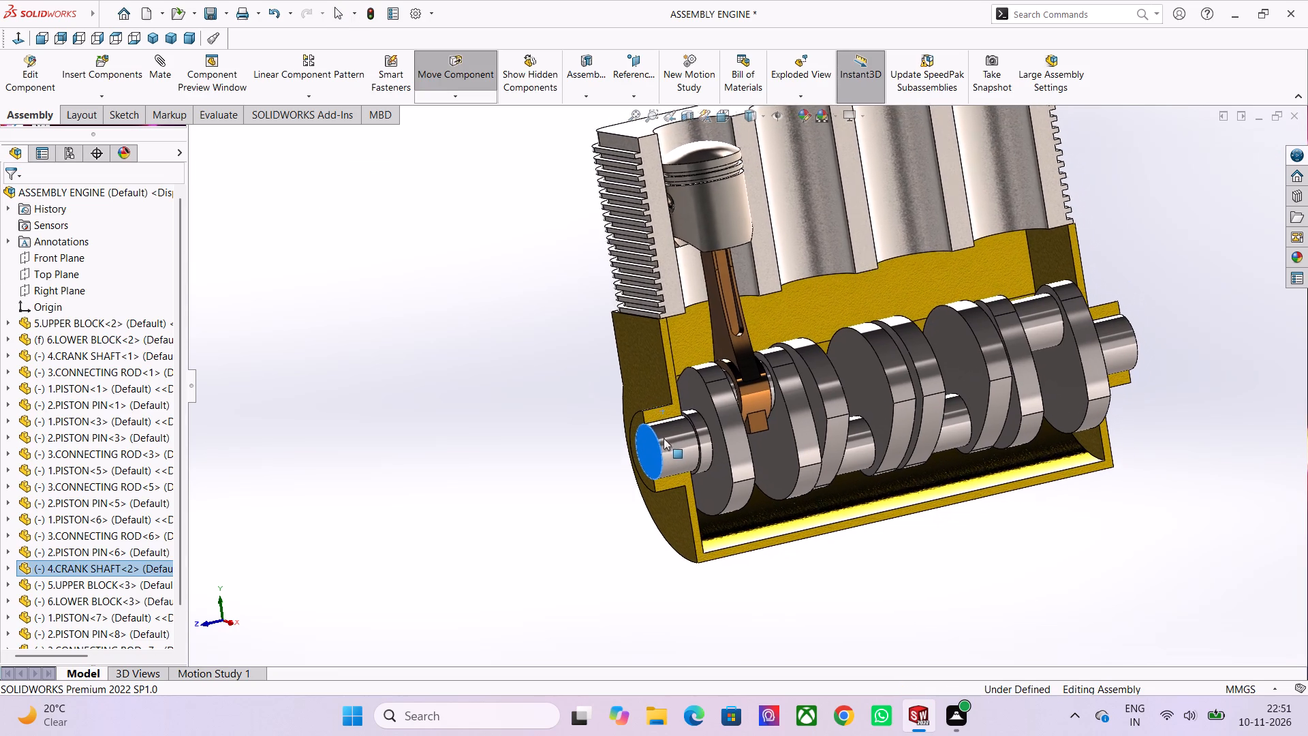
{"action": "left_click_drag", "start_coordinate": [664, 438], "coordinate": [660, 422]}
{"action": "left_click_drag", "start_coordinate": [708, 388], "coordinate": [687, 417]}
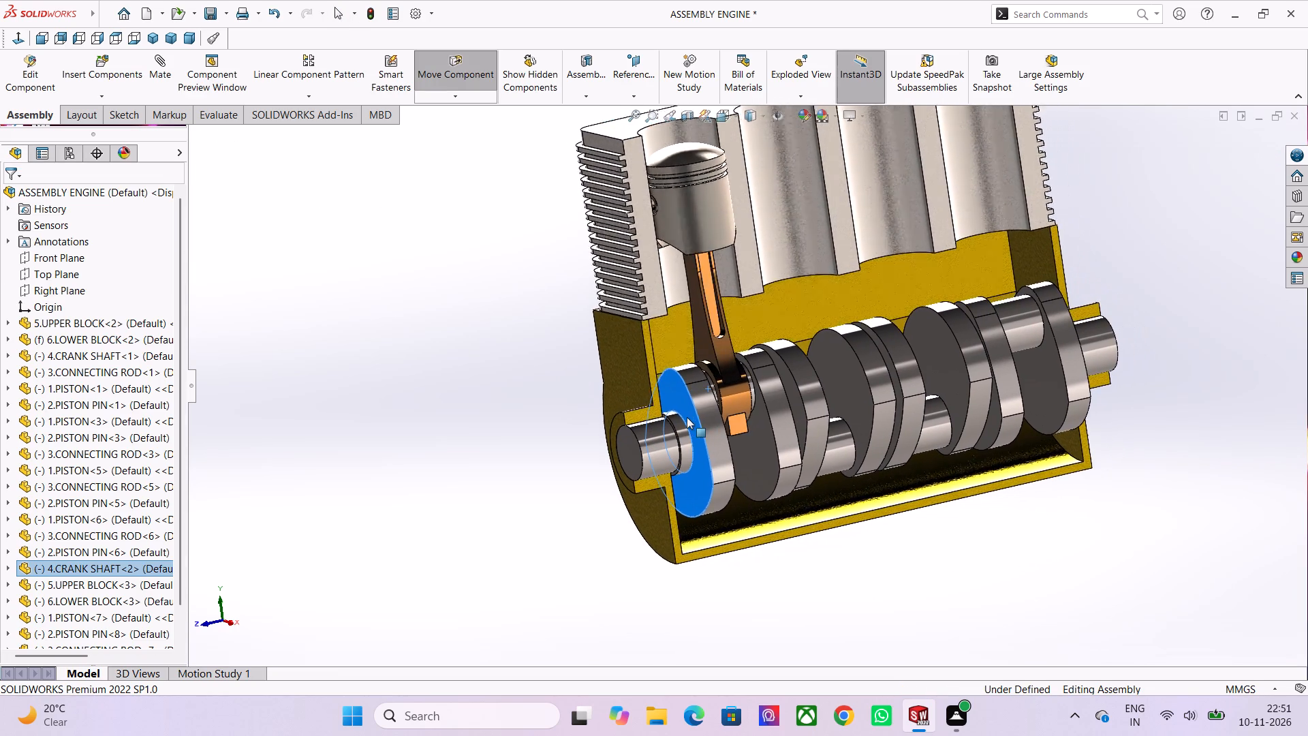
{"action": "left_click_drag", "start_coordinate": [687, 417], "coordinate": [557, 431]}
{"action": "left_click_drag", "start_coordinate": [567, 236], "coordinate": [596, 258]}
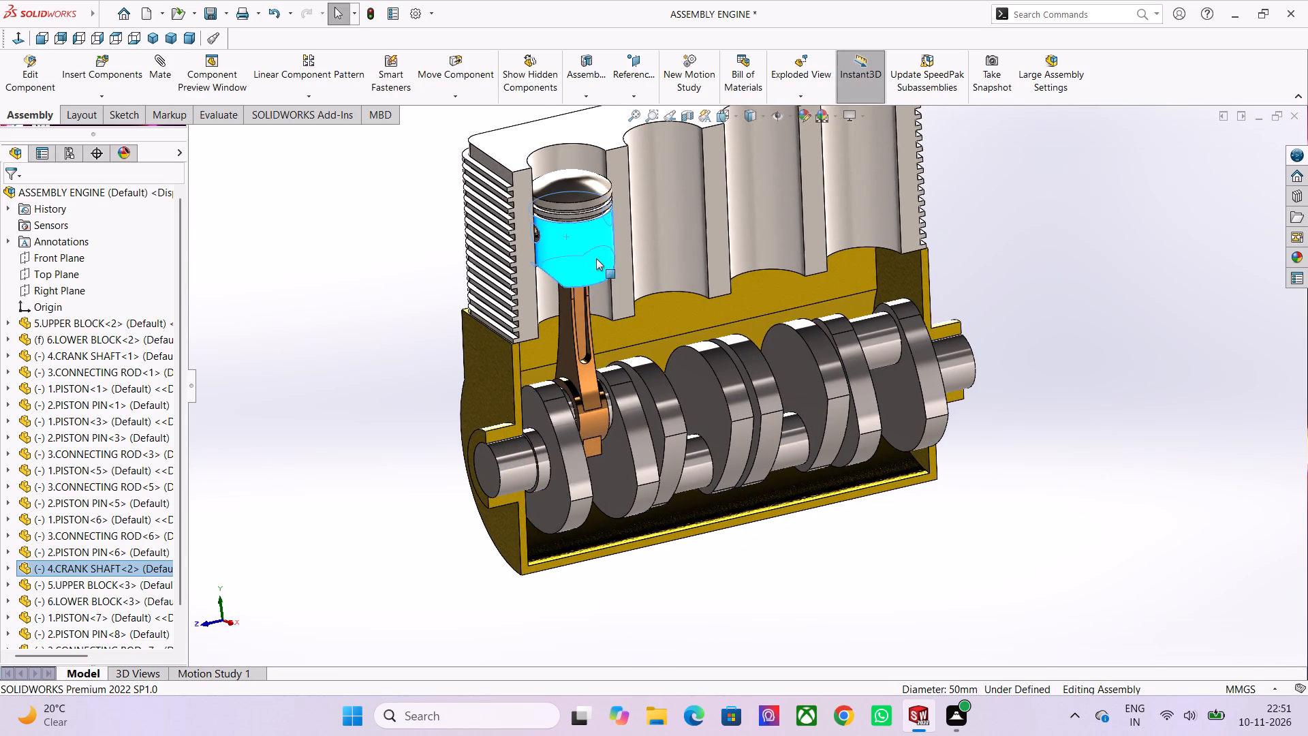
{"action": "left_click_drag", "start_coordinate": [596, 258], "coordinate": [616, 303]}
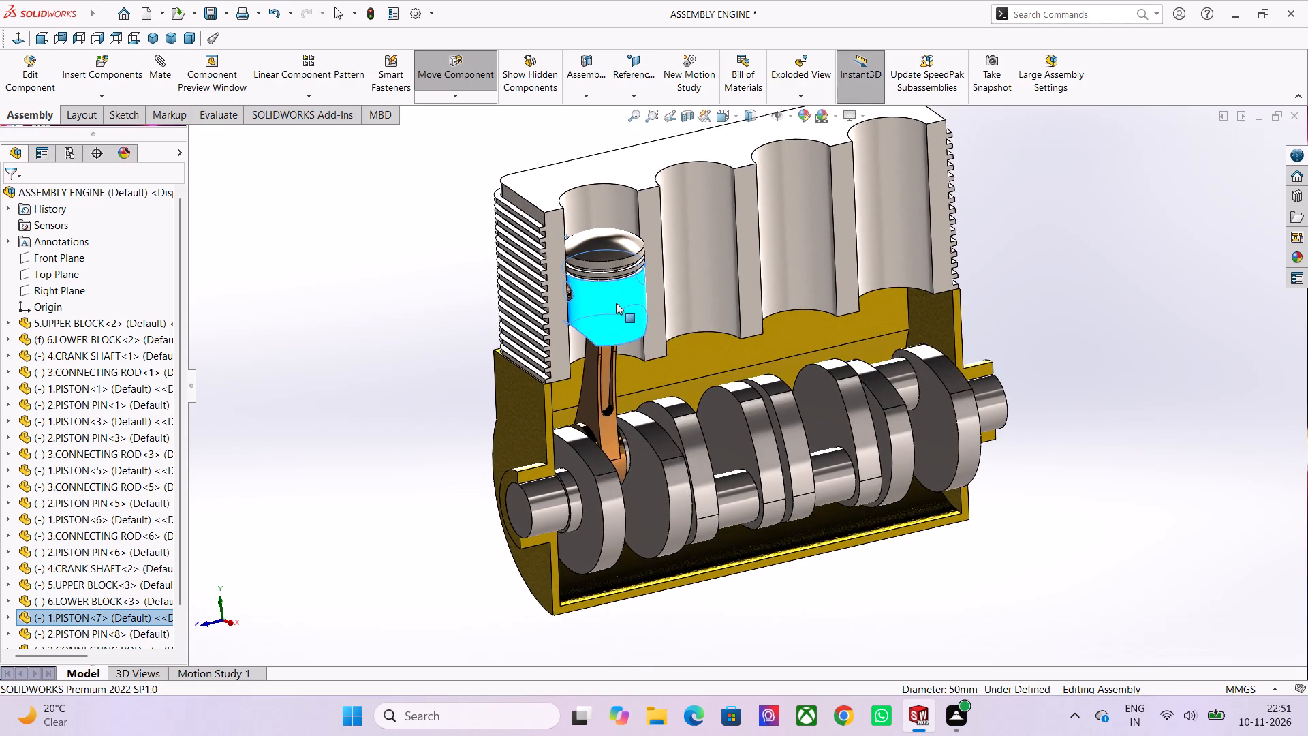
{"action": "left_click_drag", "start_coordinate": [616, 303], "coordinate": [610, 397]}
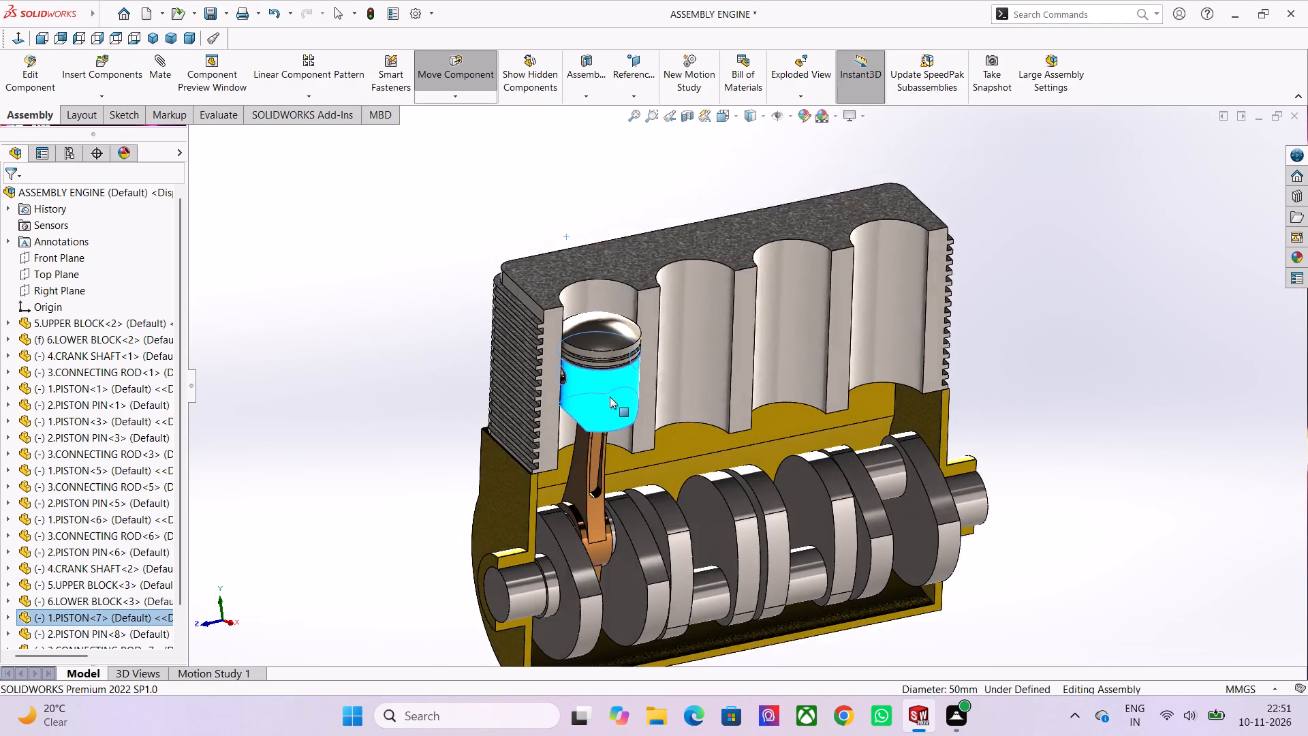
{"action": "left_click_drag", "start_coordinate": [610, 397], "coordinate": [592, 347]}
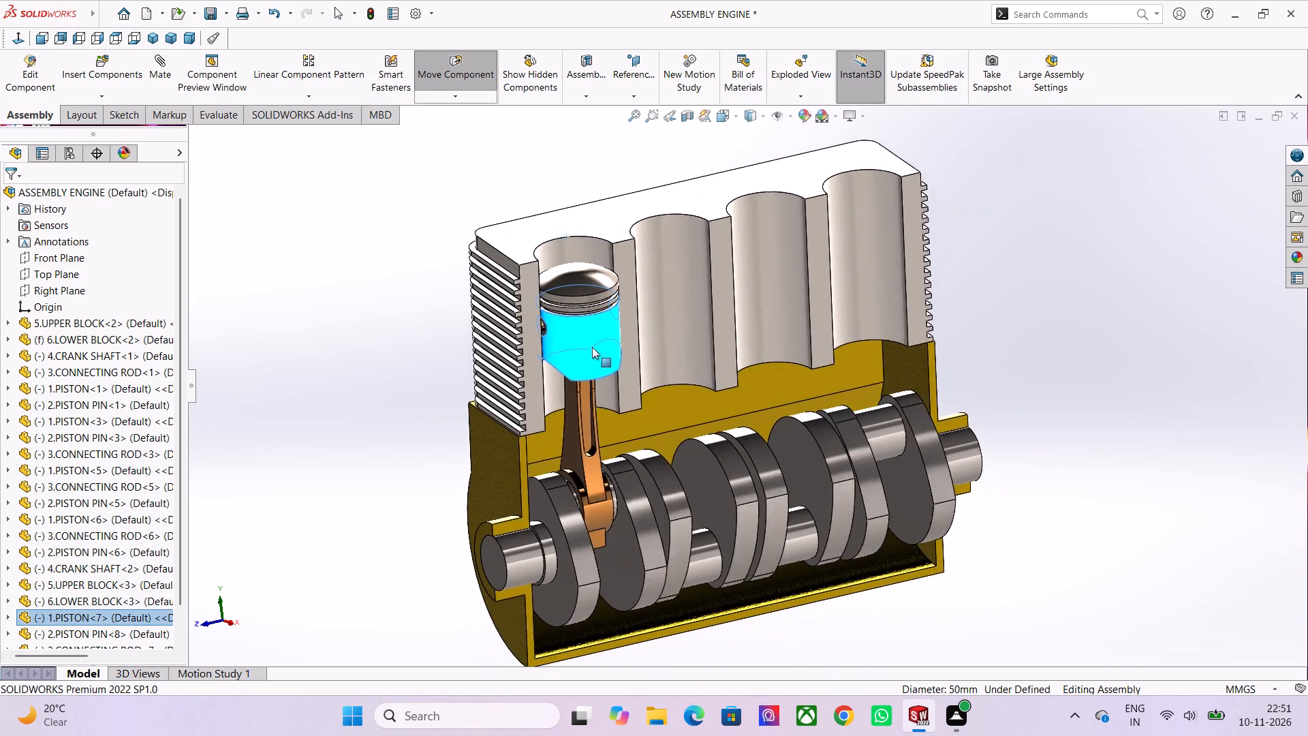
{"action": "left_click_drag", "start_coordinate": [592, 347], "coordinate": [587, 372]}
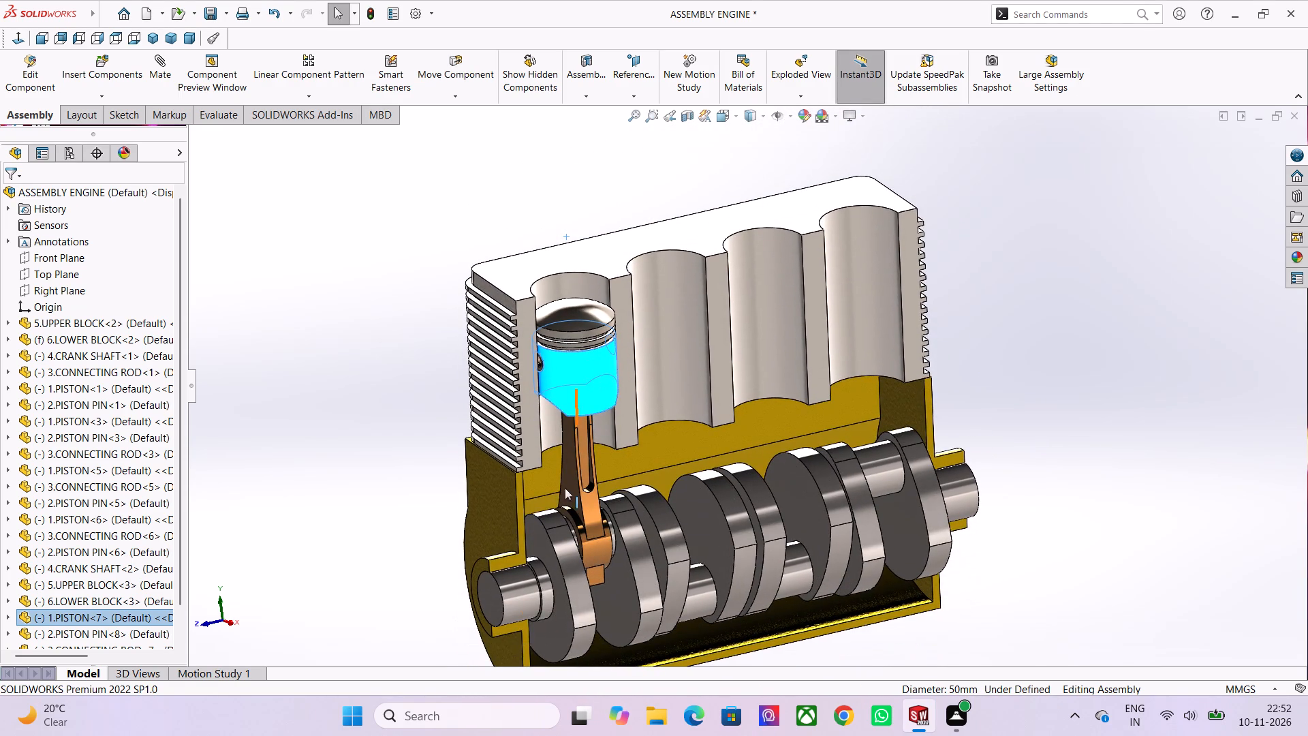
{"action": "scroll", "coordinate": [535, 735], "scroll_direction": "down", "scroll_amount": 1}
{"action": "scroll", "coordinate": [499, 596], "scroll_direction": "up", "scroll_amount": 2}
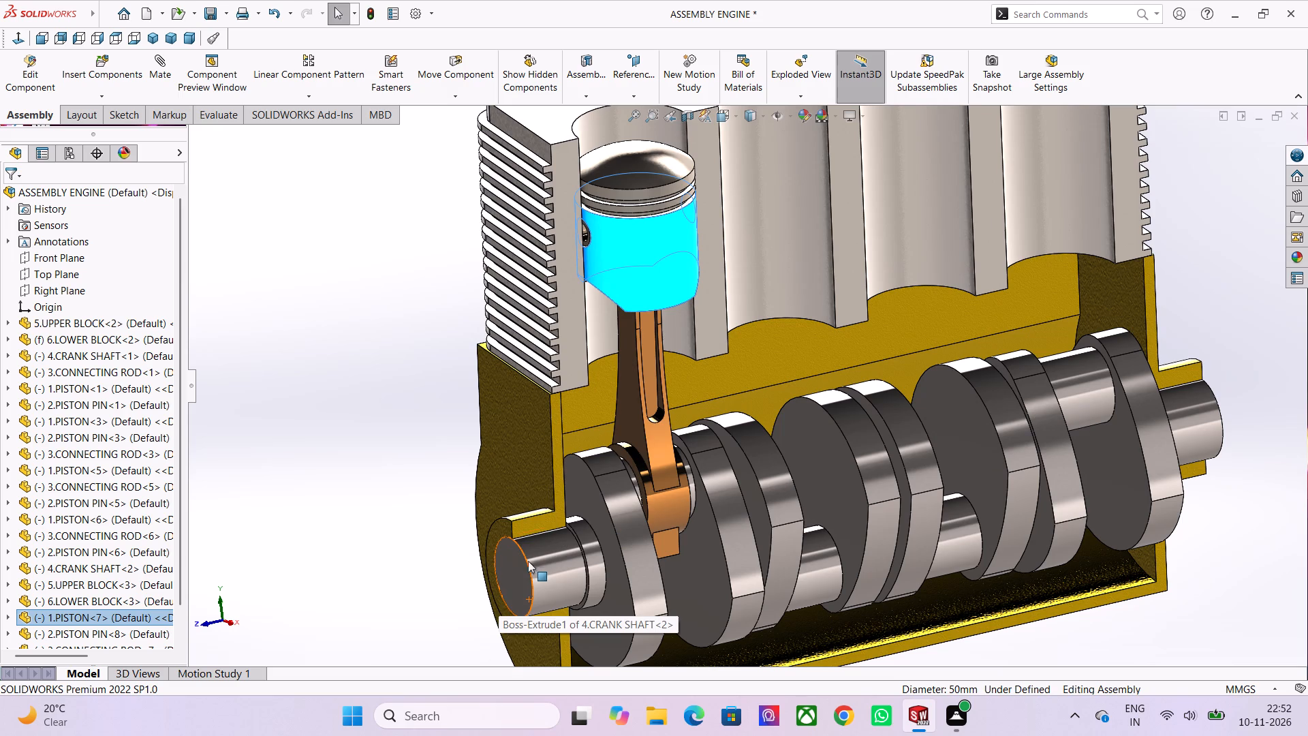
{"action": "left_click_drag", "start_coordinate": [500, 556], "coordinate": [488, 536]}
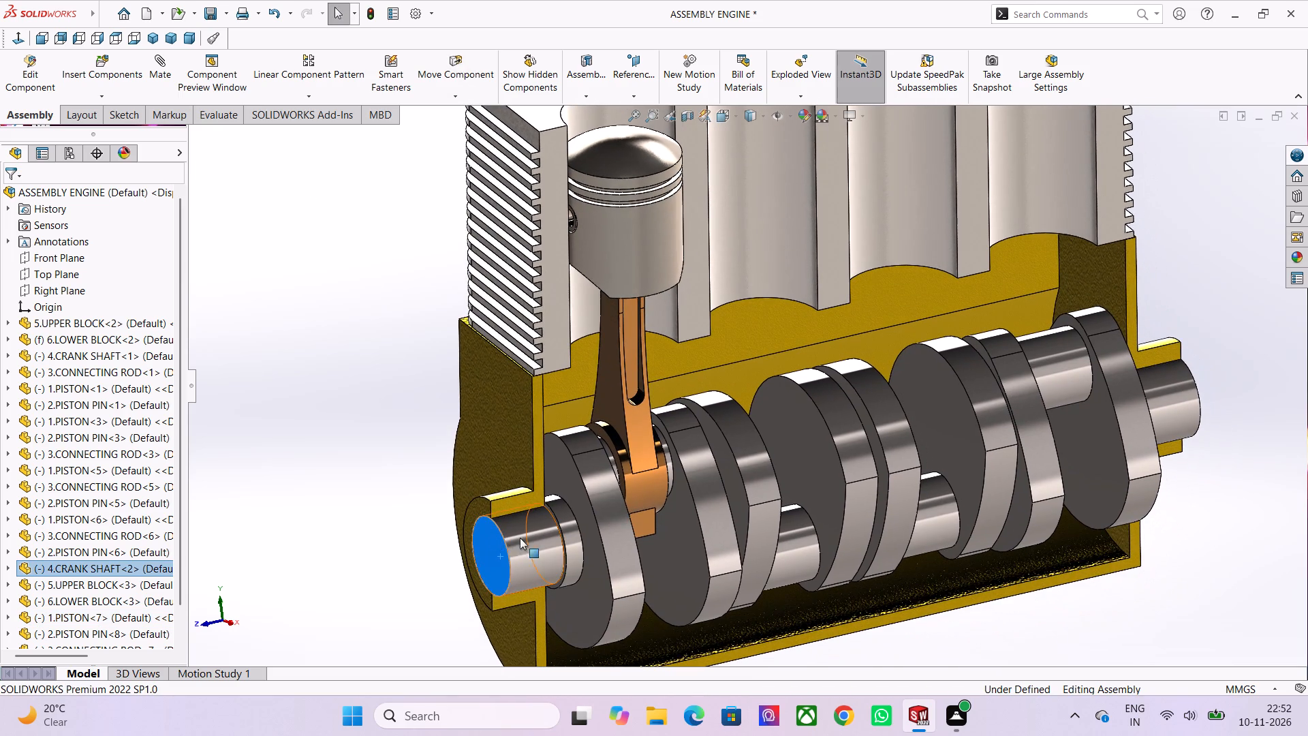
{"action": "left_click_drag", "start_coordinate": [534, 540], "coordinate": [496, 520]}
{"action": "scroll", "coordinate": [496, 523], "scroll_direction": "down", "scroll_amount": 4}
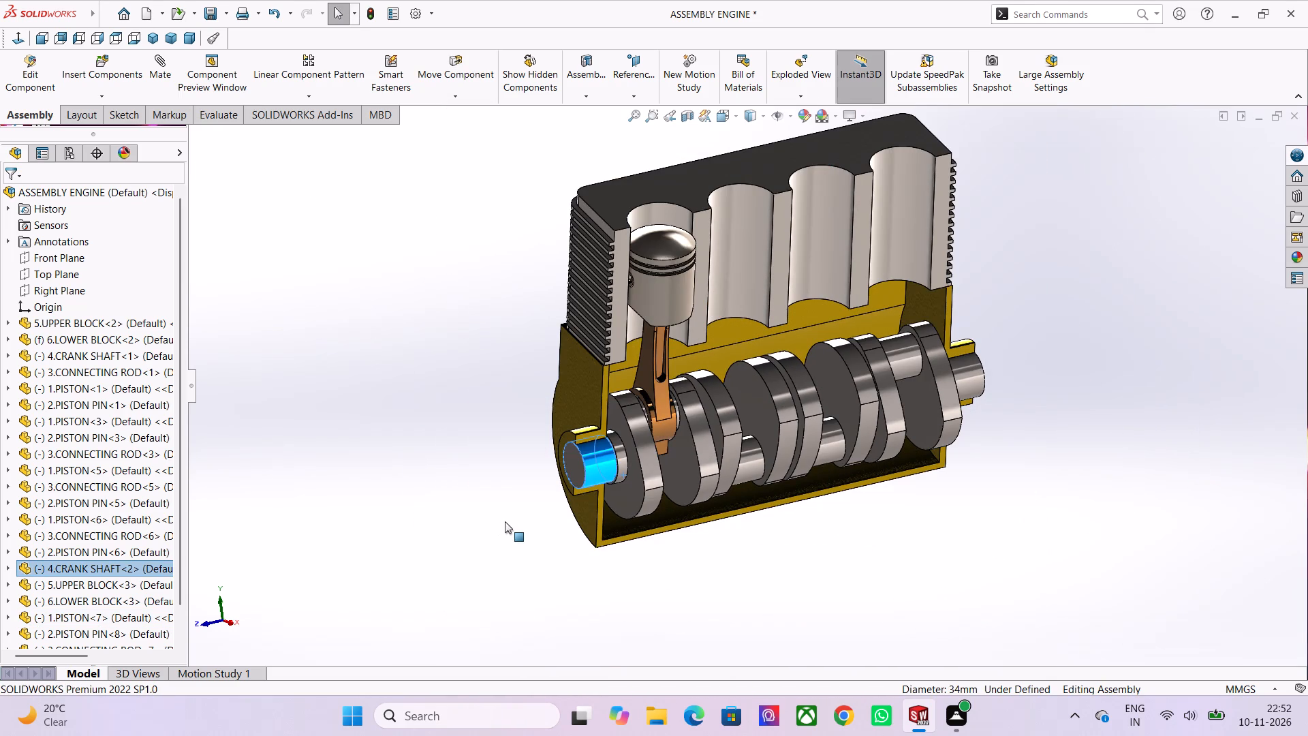
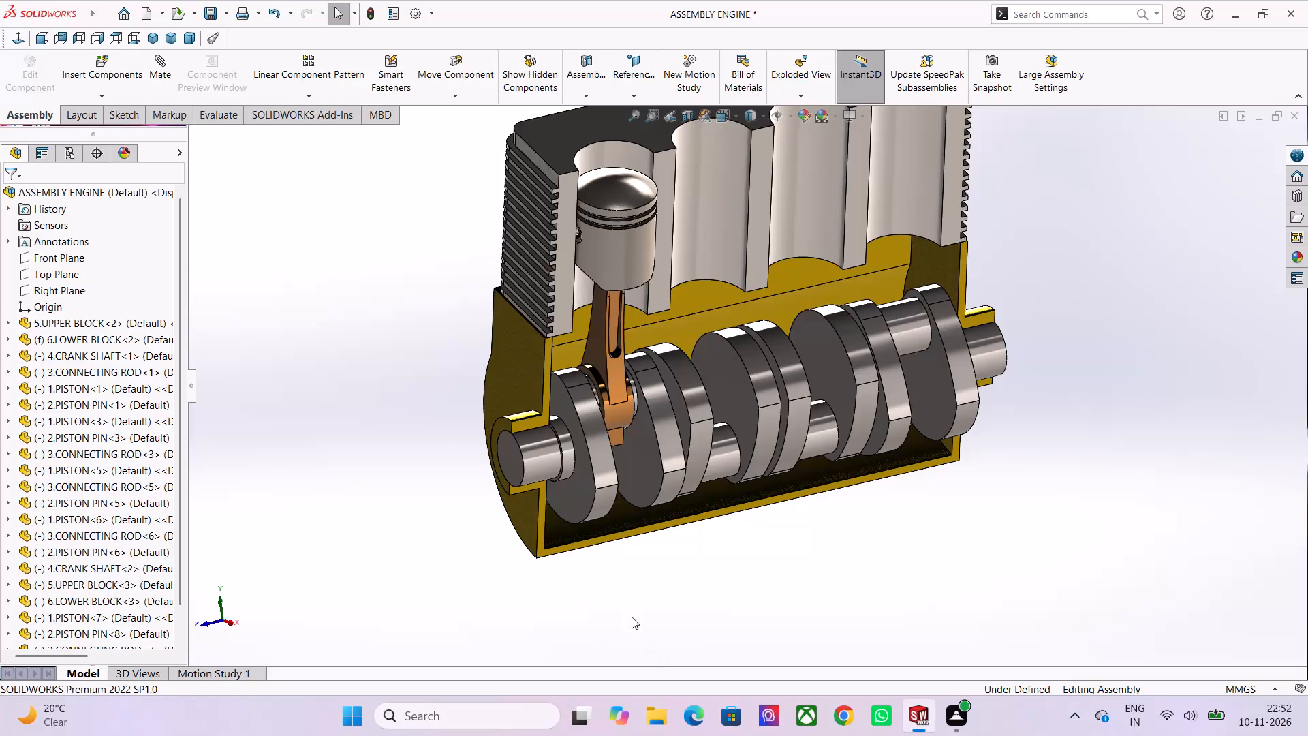
Examine the second engine's cylinder bores, crankshaft and first piston and connecting rod set from several angles and up close.
{"action": "scroll", "coordinate": [685, 525], "scroll_direction": "down", "scroll_amount": 3}
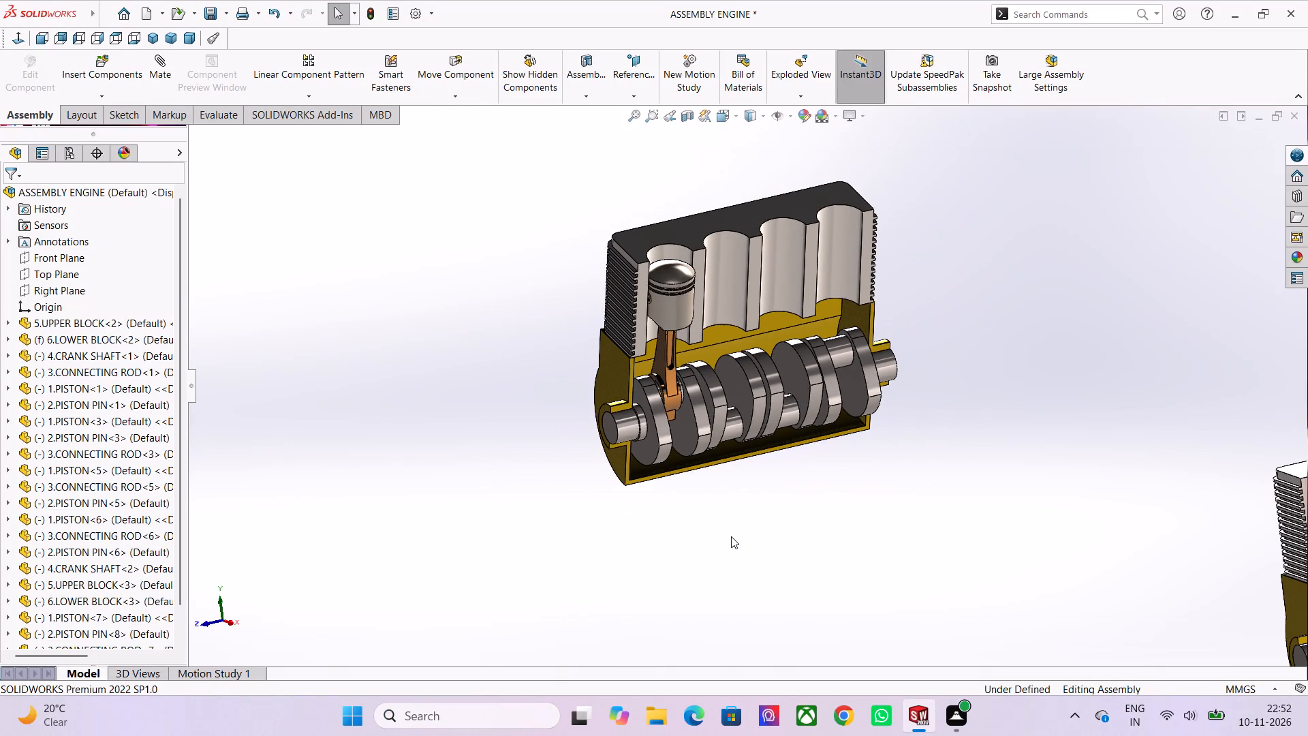
{"action": "scroll", "coordinate": [731, 536], "scroll_direction": "down", "scroll_amount": 1}
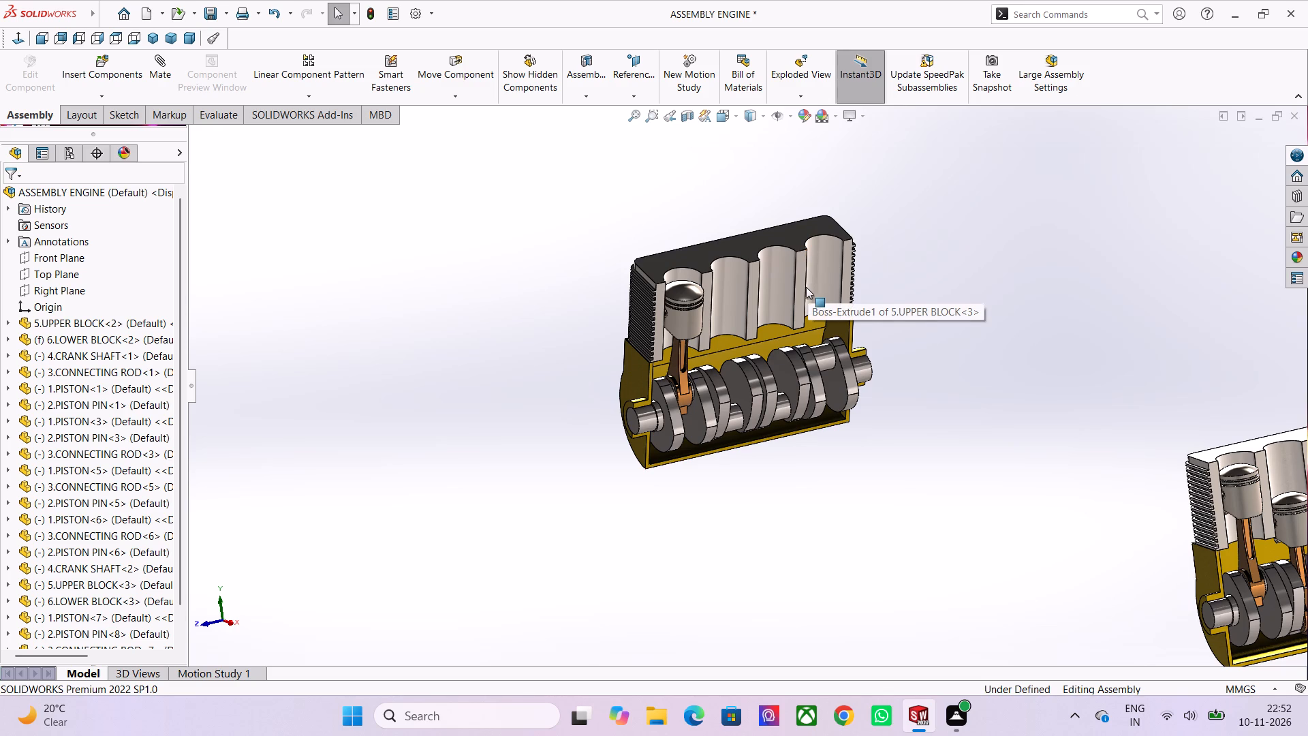
{"action": "scroll", "coordinate": [790, 288], "scroll_direction": "down", "scroll_amount": 2}
{"action": "scroll", "coordinate": [790, 458], "scroll_direction": "up", "scroll_amount": 2}
{"action": "middle_click_drag", "start_coordinate": [790, 451], "coordinate": [773, 402]}
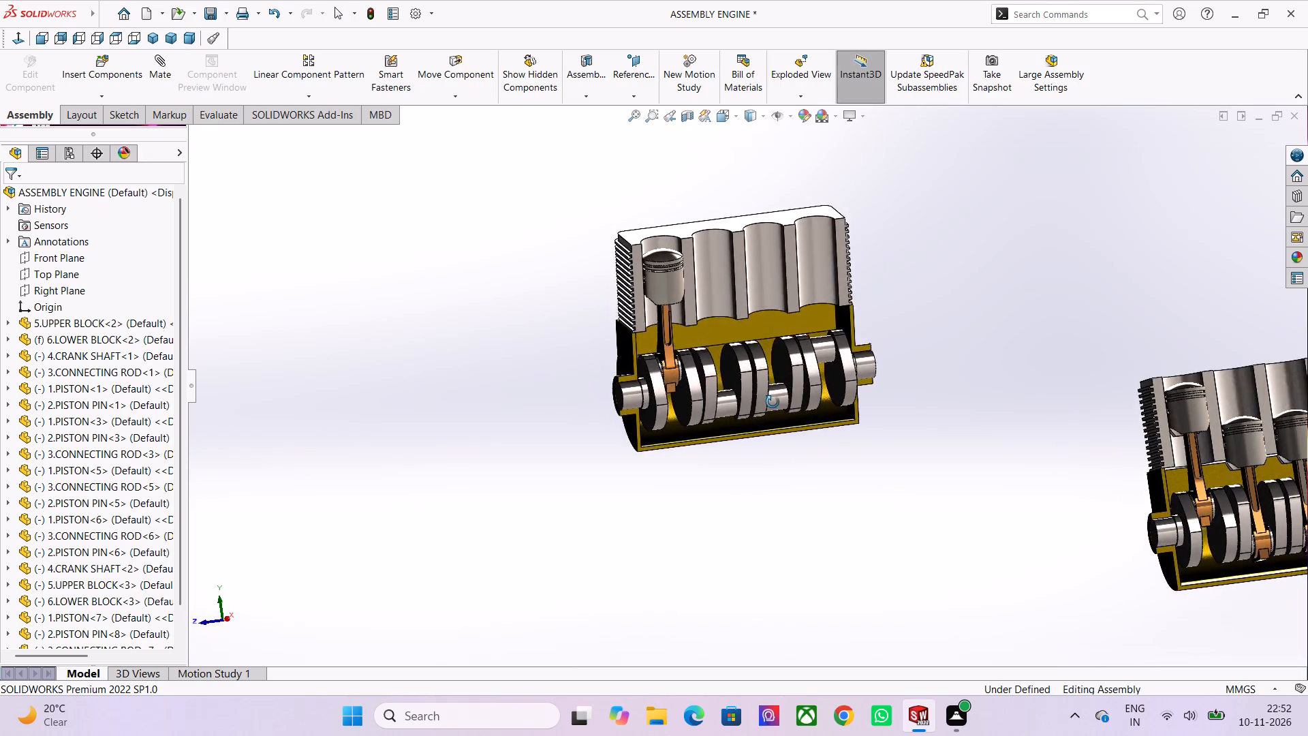
{"action": "middle_click_drag", "start_coordinate": [773, 402], "coordinate": [804, 439]}
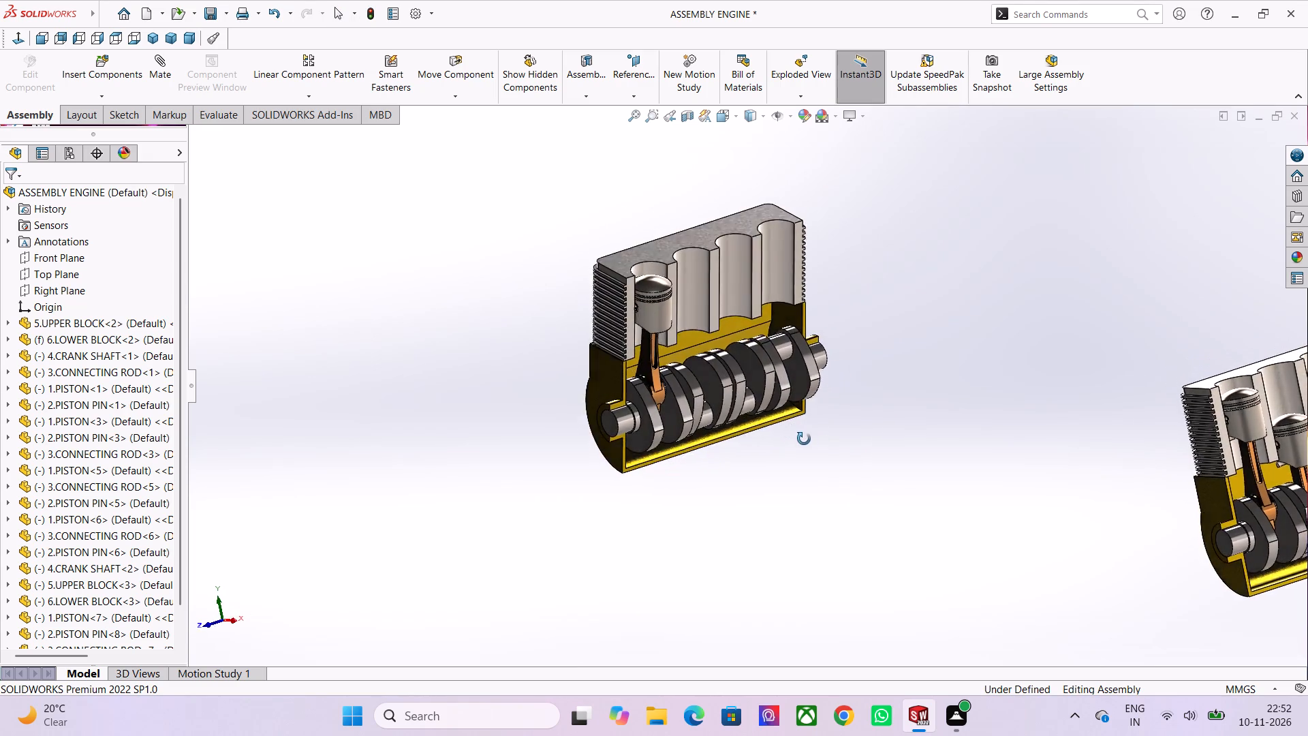
{"action": "middle_click_drag", "start_coordinate": [804, 439], "coordinate": [788, 440]}
{"action": "scroll", "coordinate": [760, 322], "scroll_direction": "up", "scroll_amount": 2}
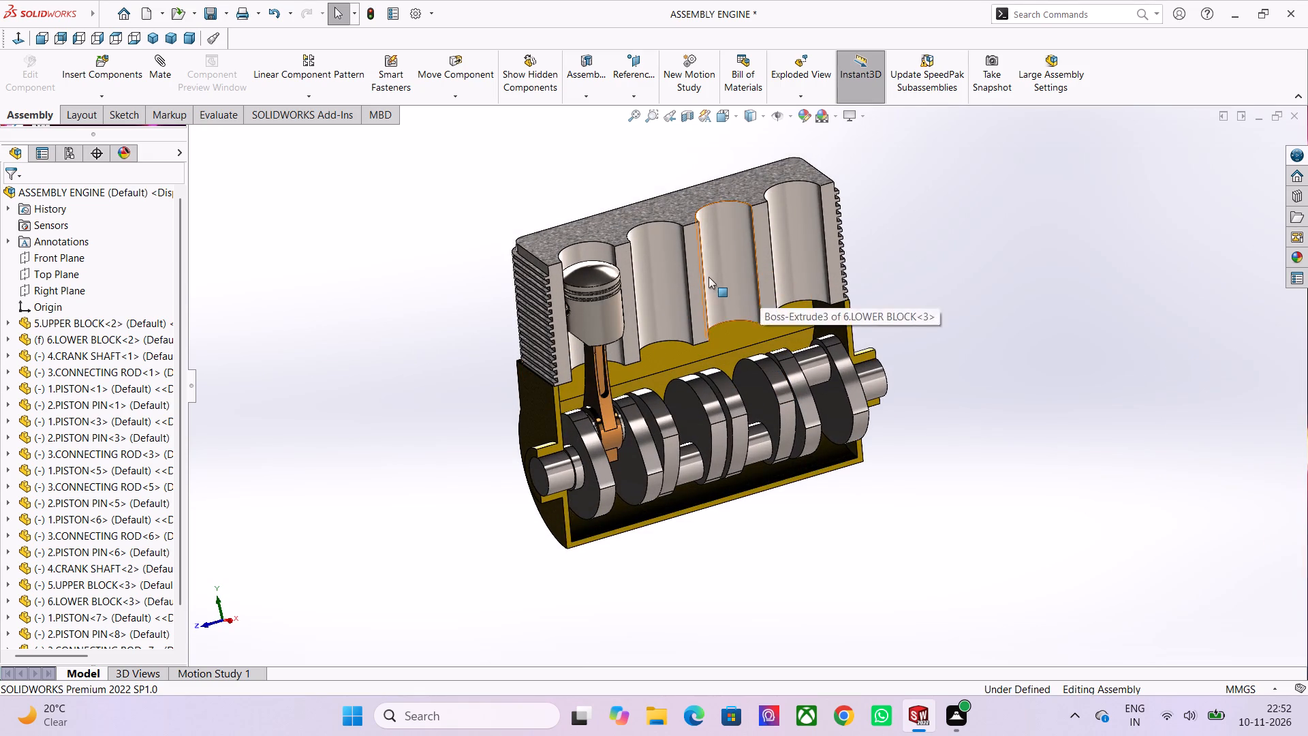
{"action": "scroll", "coordinate": [708, 277], "scroll_direction": "up", "scroll_amount": 2}
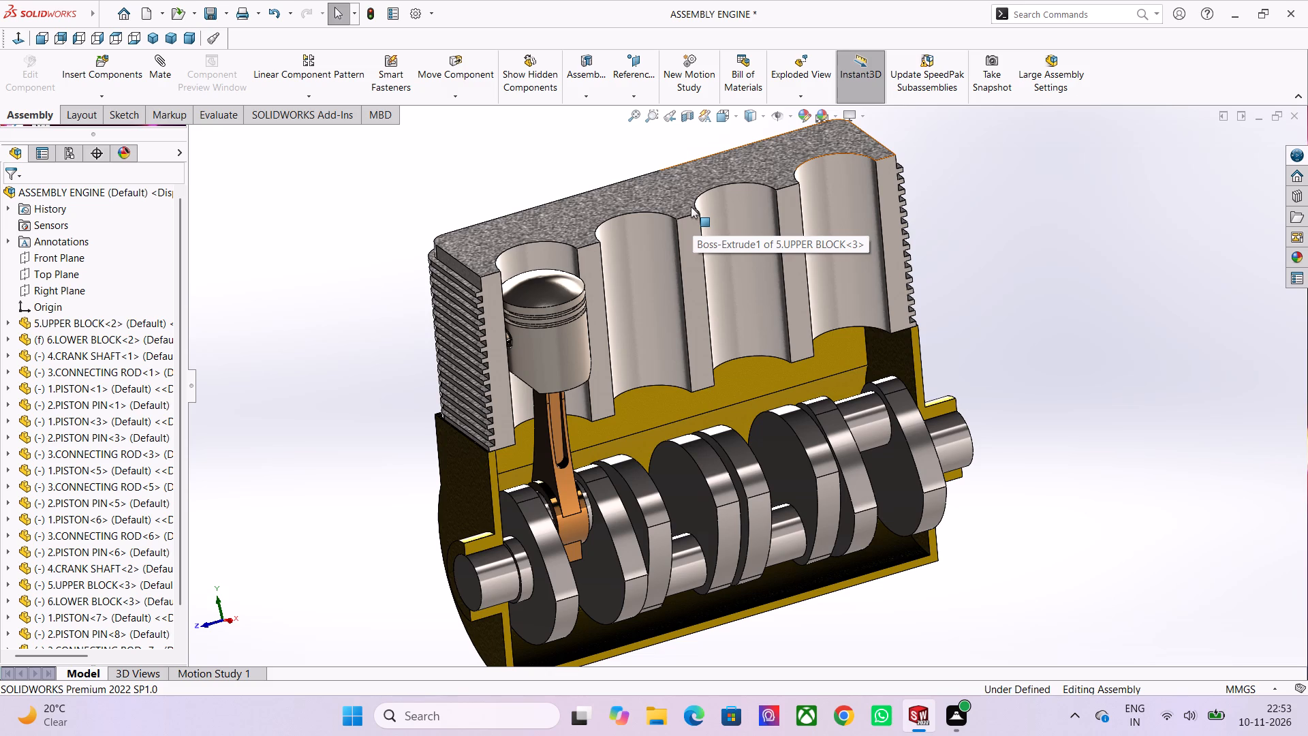
{"action": "scroll", "coordinate": [817, 418], "scroll_direction": "down", "scroll_amount": 2}
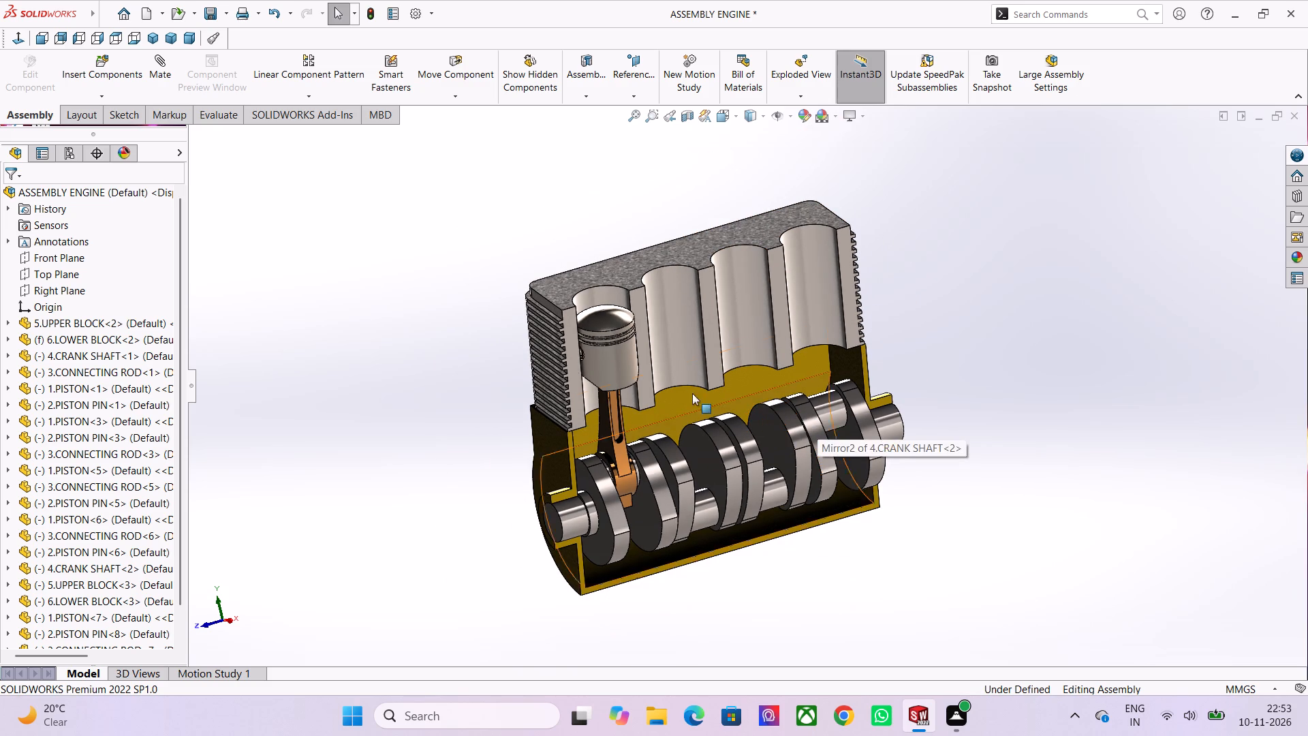
{"action": "scroll", "coordinate": [597, 533], "scroll_direction": "up", "scroll_amount": 3}
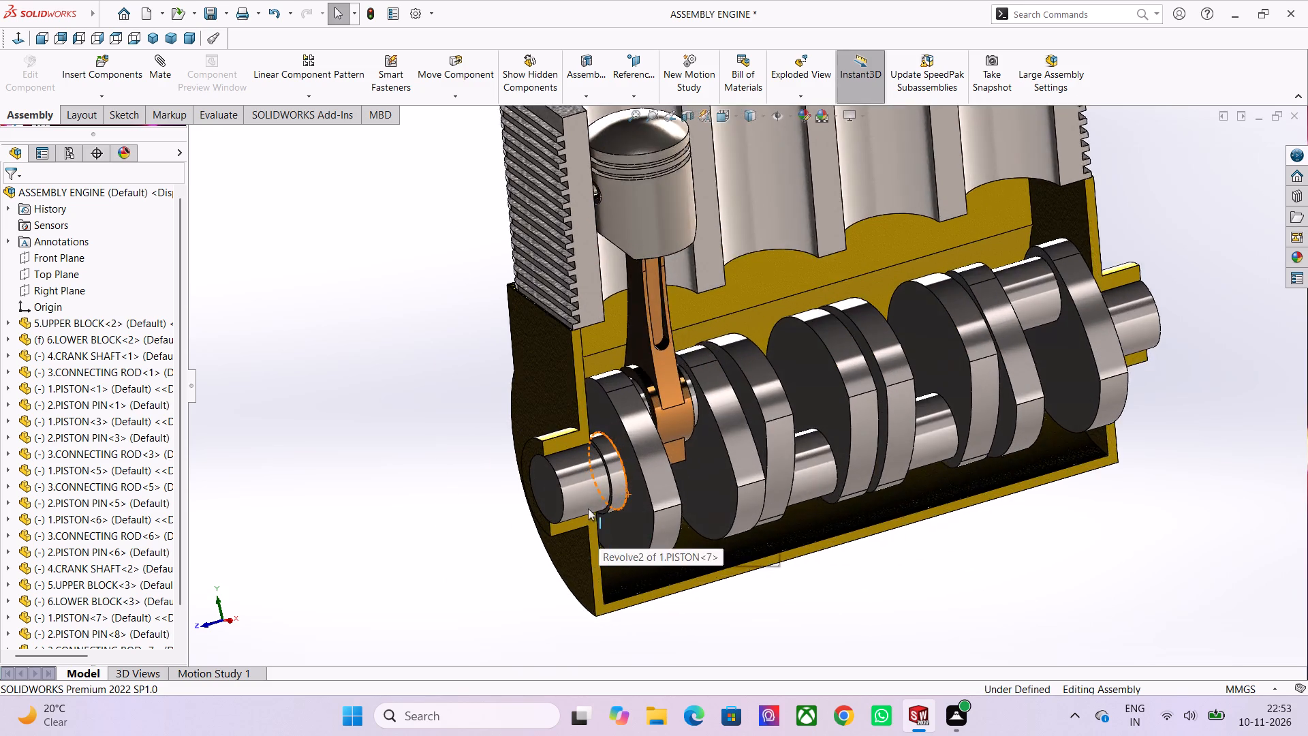
{"action": "scroll", "coordinate": [587, 505], "scroll_direction": "up", "scroll_amount": 3}
{"action": "scroll", "coordinate": [553, 435], "scroll_direction": "up", "scroll_amount": 2}
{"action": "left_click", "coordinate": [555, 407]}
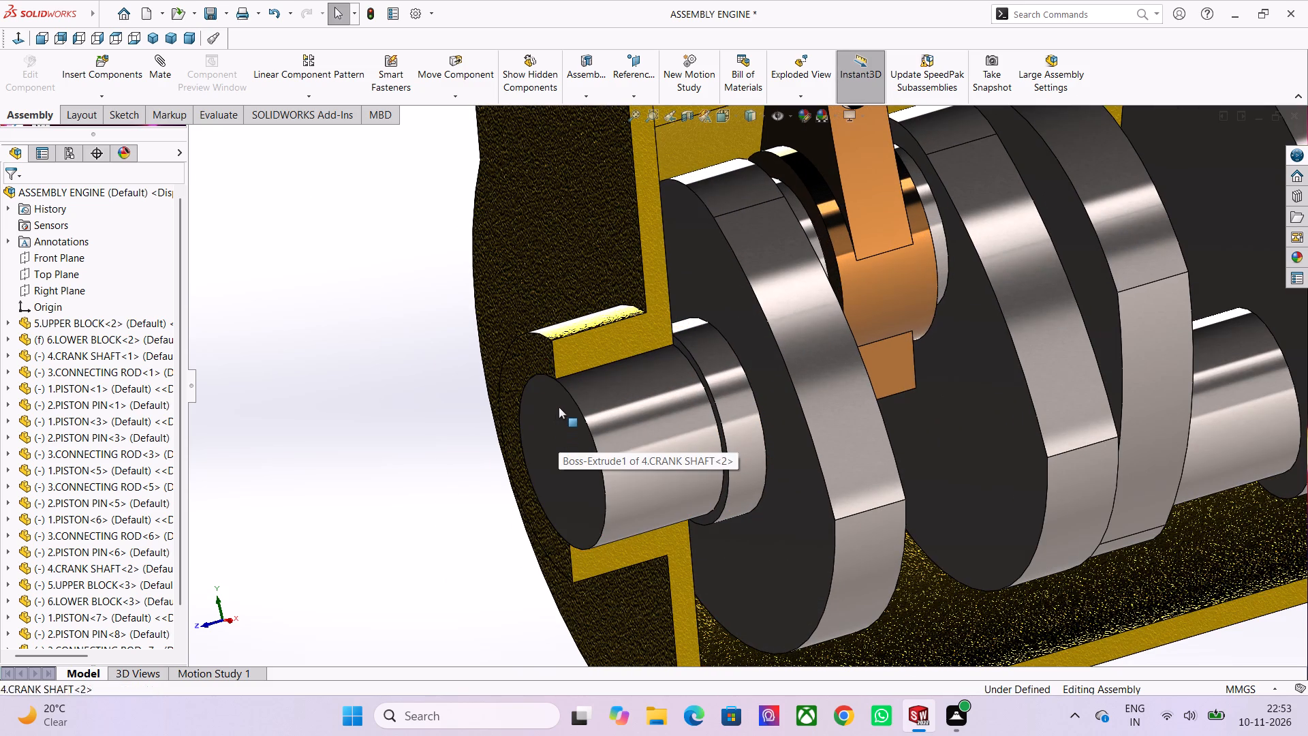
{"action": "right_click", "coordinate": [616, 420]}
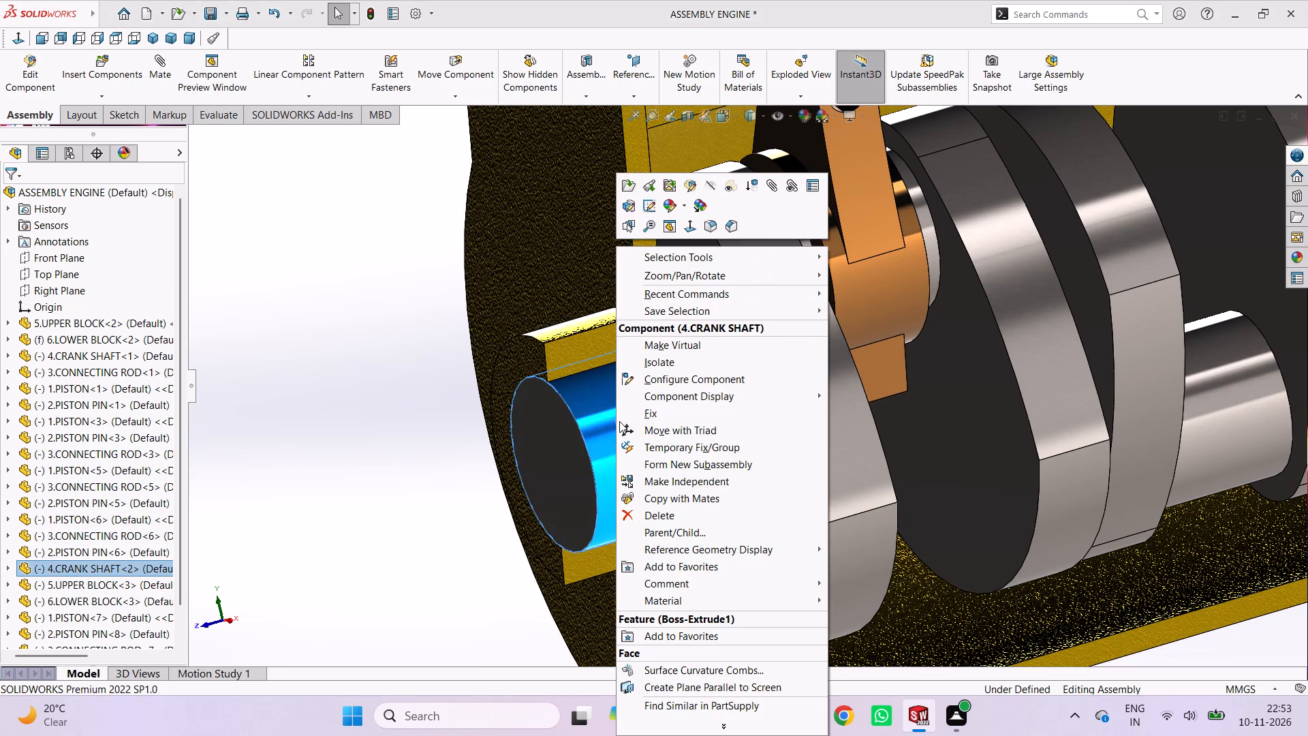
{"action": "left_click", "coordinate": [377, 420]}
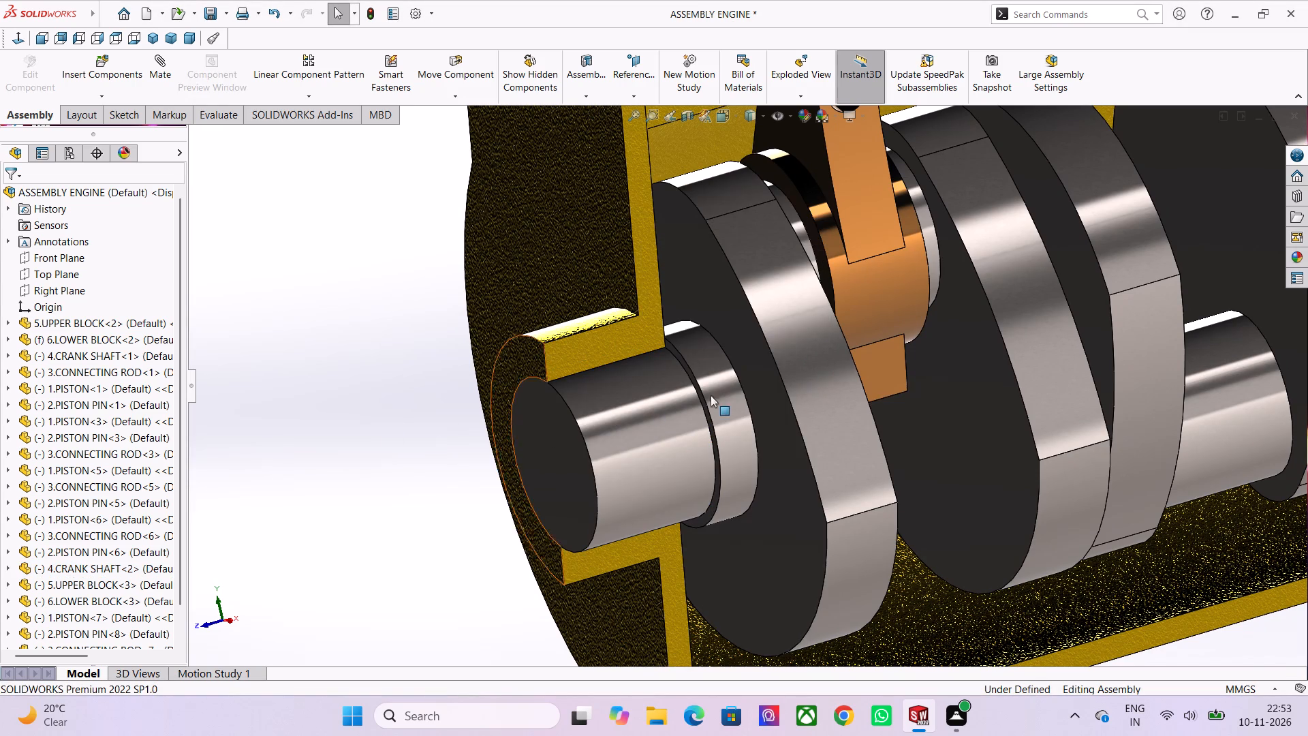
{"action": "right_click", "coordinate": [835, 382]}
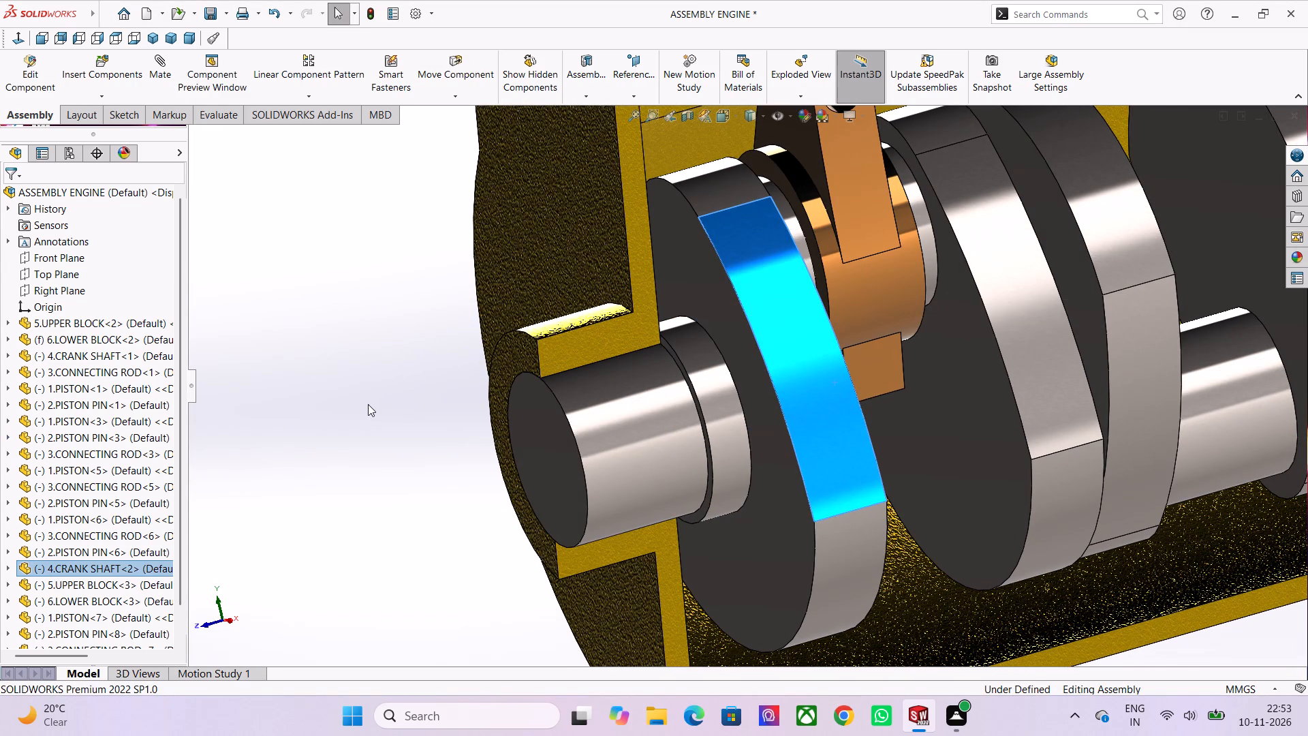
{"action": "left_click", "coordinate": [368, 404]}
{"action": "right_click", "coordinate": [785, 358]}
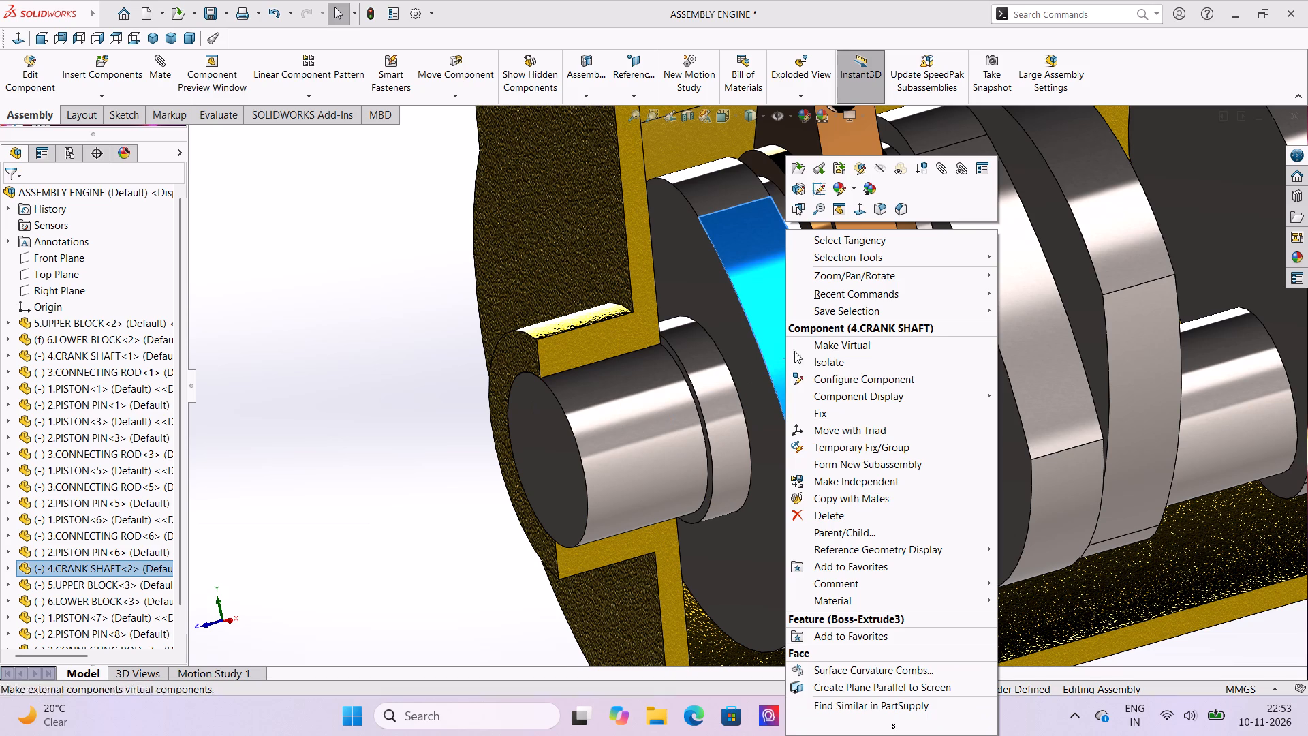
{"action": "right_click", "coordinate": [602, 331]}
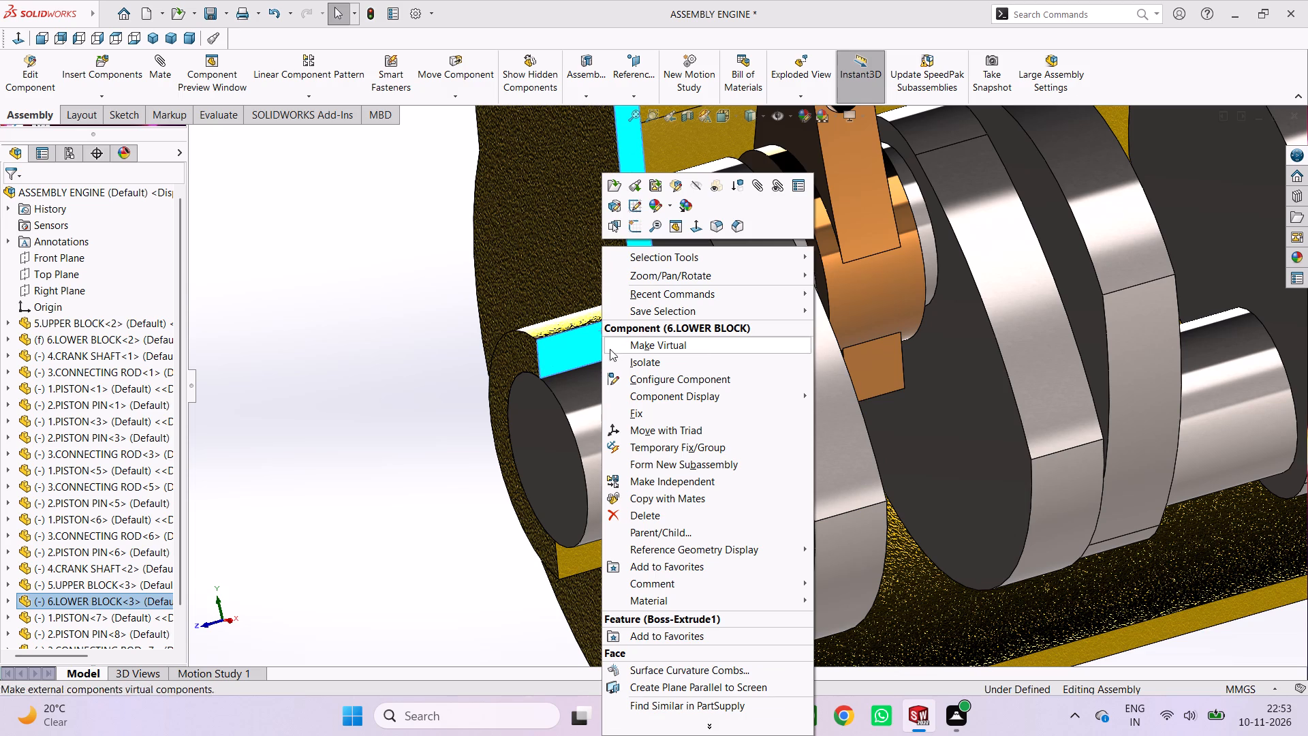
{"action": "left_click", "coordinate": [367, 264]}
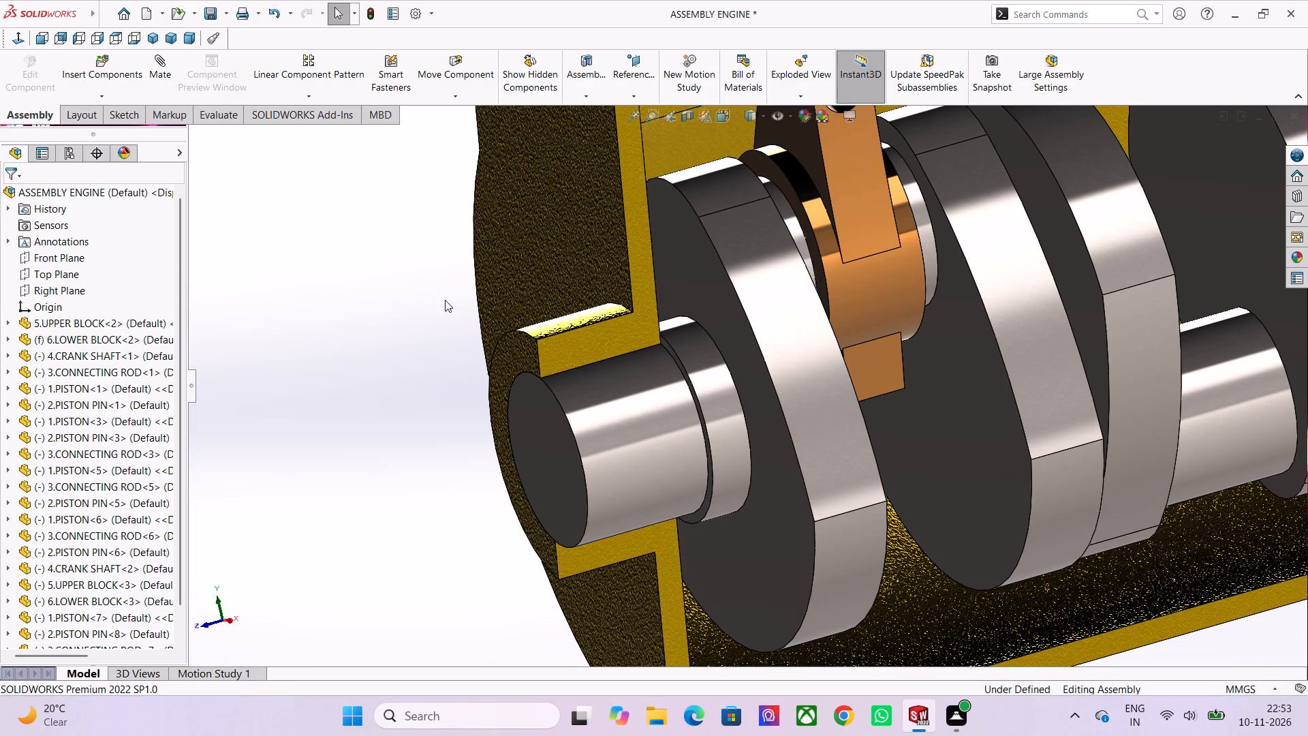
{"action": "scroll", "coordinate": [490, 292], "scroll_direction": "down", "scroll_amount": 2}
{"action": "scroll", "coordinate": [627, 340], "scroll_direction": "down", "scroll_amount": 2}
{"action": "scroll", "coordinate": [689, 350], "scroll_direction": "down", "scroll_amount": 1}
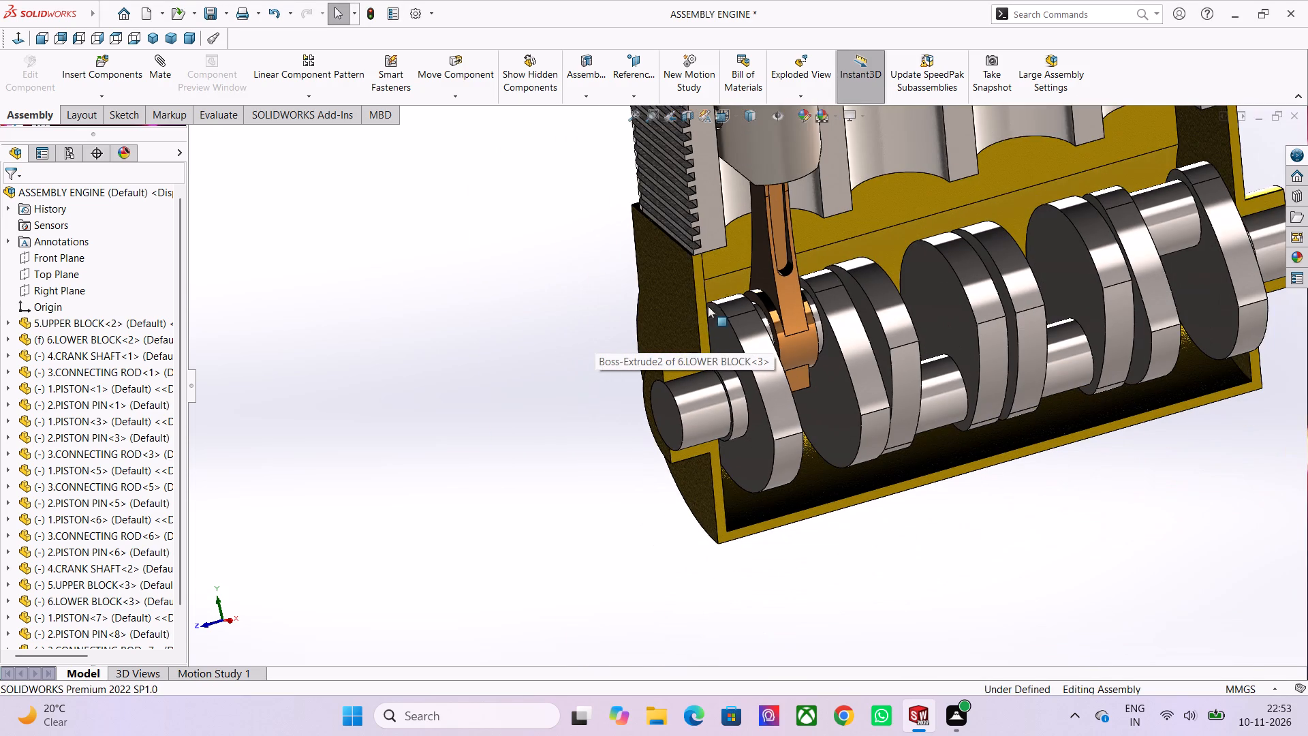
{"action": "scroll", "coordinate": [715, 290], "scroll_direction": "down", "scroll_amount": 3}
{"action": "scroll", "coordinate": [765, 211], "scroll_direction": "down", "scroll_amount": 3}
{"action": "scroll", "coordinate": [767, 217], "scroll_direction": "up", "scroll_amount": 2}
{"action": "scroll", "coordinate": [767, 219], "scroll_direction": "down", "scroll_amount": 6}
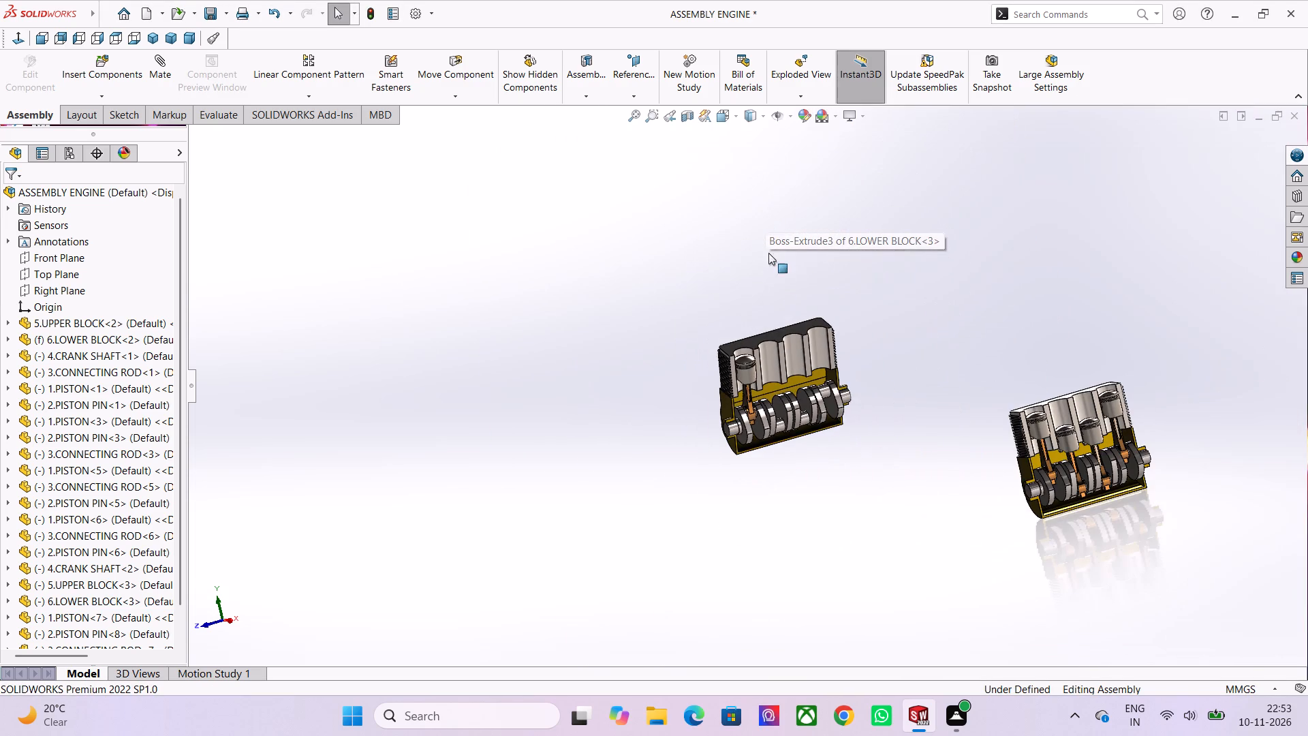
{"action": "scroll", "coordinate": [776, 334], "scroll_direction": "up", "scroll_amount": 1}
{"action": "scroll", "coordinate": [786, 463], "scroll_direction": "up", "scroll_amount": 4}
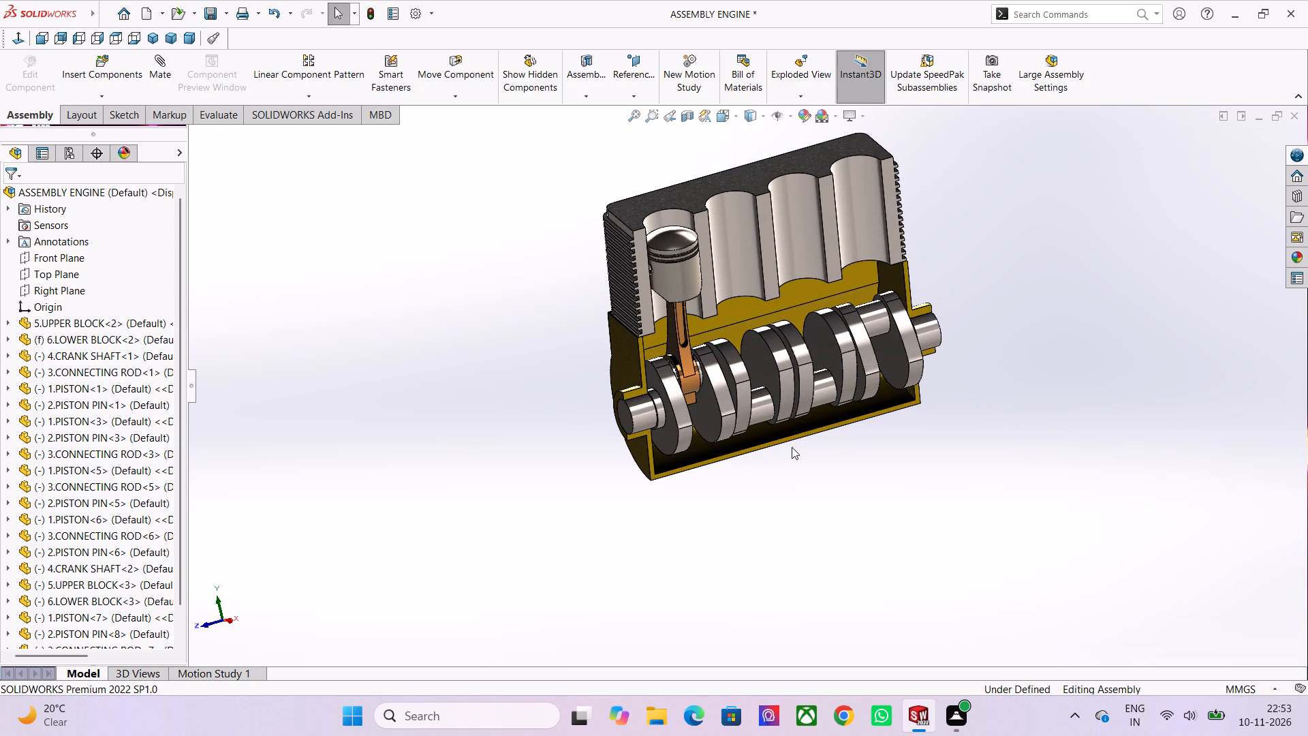
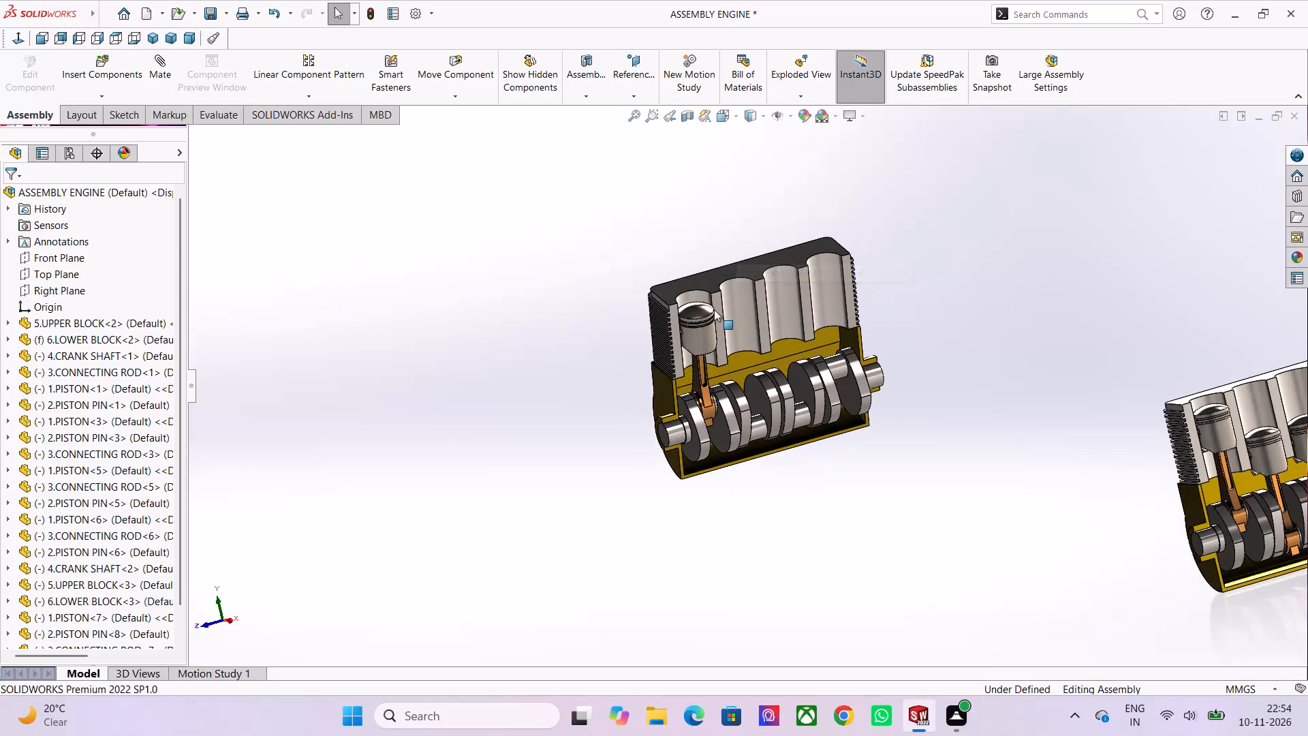
Examine the partly built second engine beside the complete four-cylinder engine from several angles and distances.
{"action": "scroll", "coordinate": [714, 309], "scroll_direction": "up", "scroll_amount": 3}
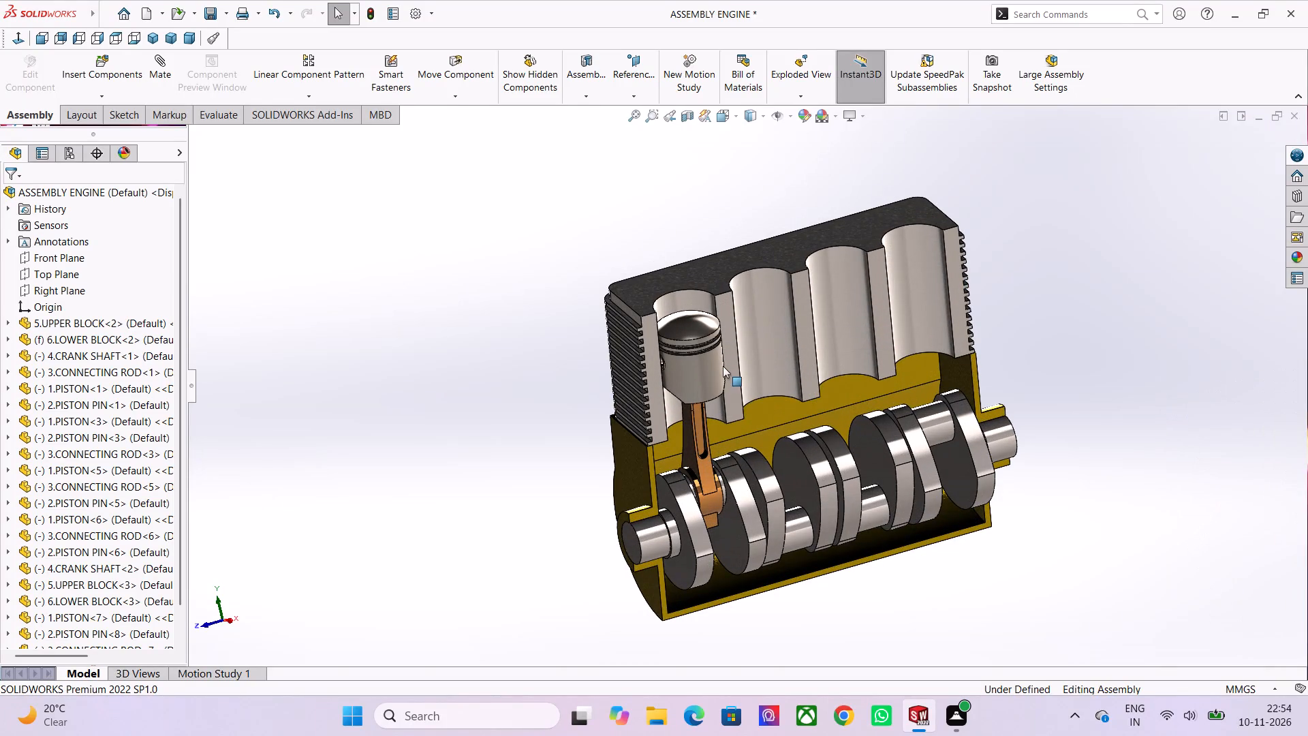
{"action": "right_click", "coordinate": [515, 244]}
{"action": "left_click", "coordinate": [469, 343]}
{"action": "scroll", "coordinate": [519, 350], "scroll_direction": "down", "scroll_amount": 2}
{"action": "scroll", "coordinate": [608, 350], "scroll_direction": "down", "scroll_amount": 2}
{"action": "scroll", "coordinate": [766, 332], "scroll_direction": "down", "scroll_amount": 3}
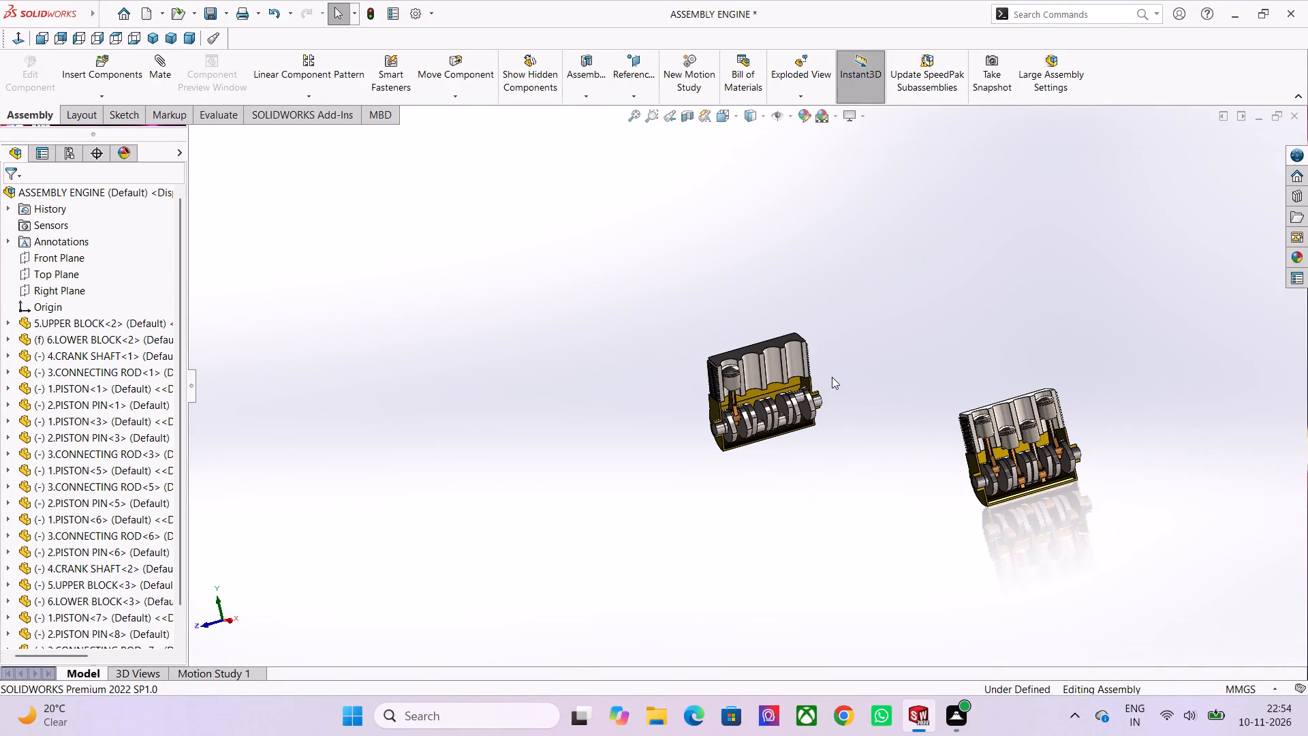
{"action": "scroll", "coordinate": [1078, 487], "scroll_direction": "up", "scroll_amount": 2}
{"action": "scroll", "coordinate": [963, 390], "scroll_direction": "up", "scroll_amount": 3}
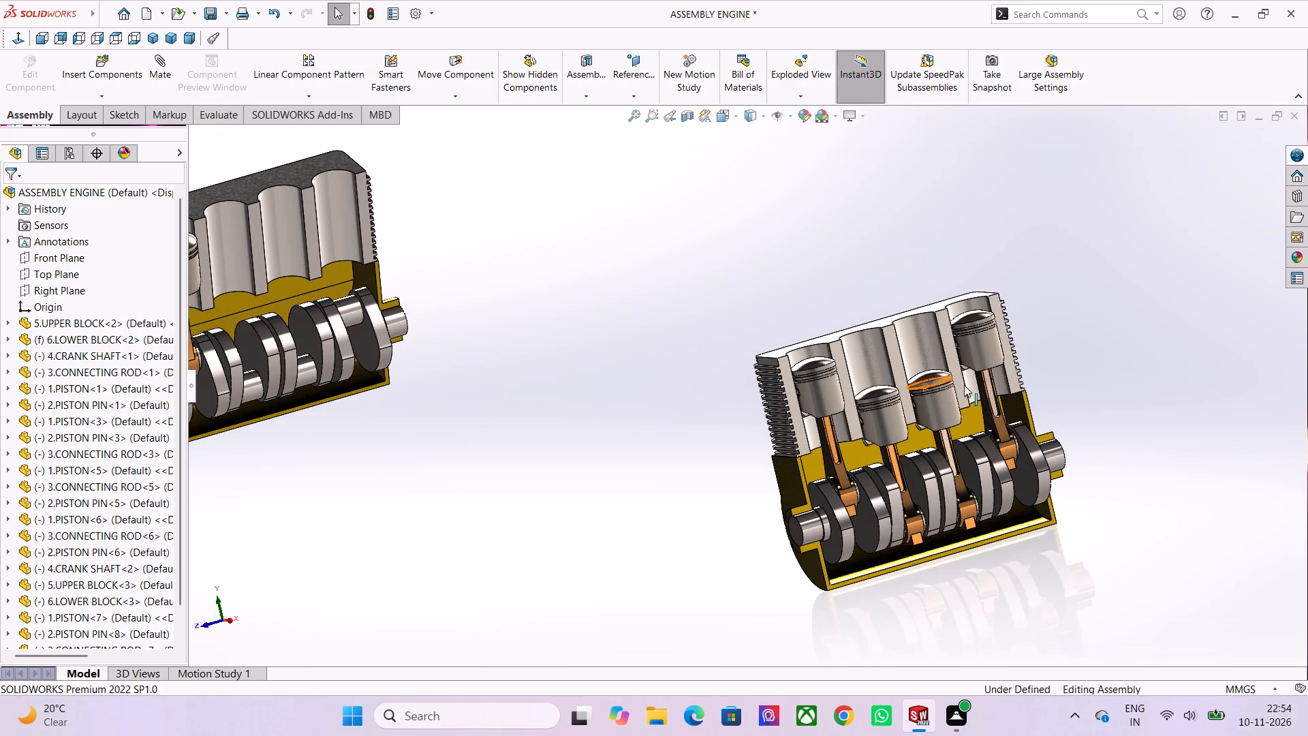
{"action": "scroll", "coordinate": [752, 466], "scroll_direction": "down", "scroll_amount": 2}
{"action": "middle_click_drag", "start_coordinate": [656, 463], "coordinate": [760, 480]}
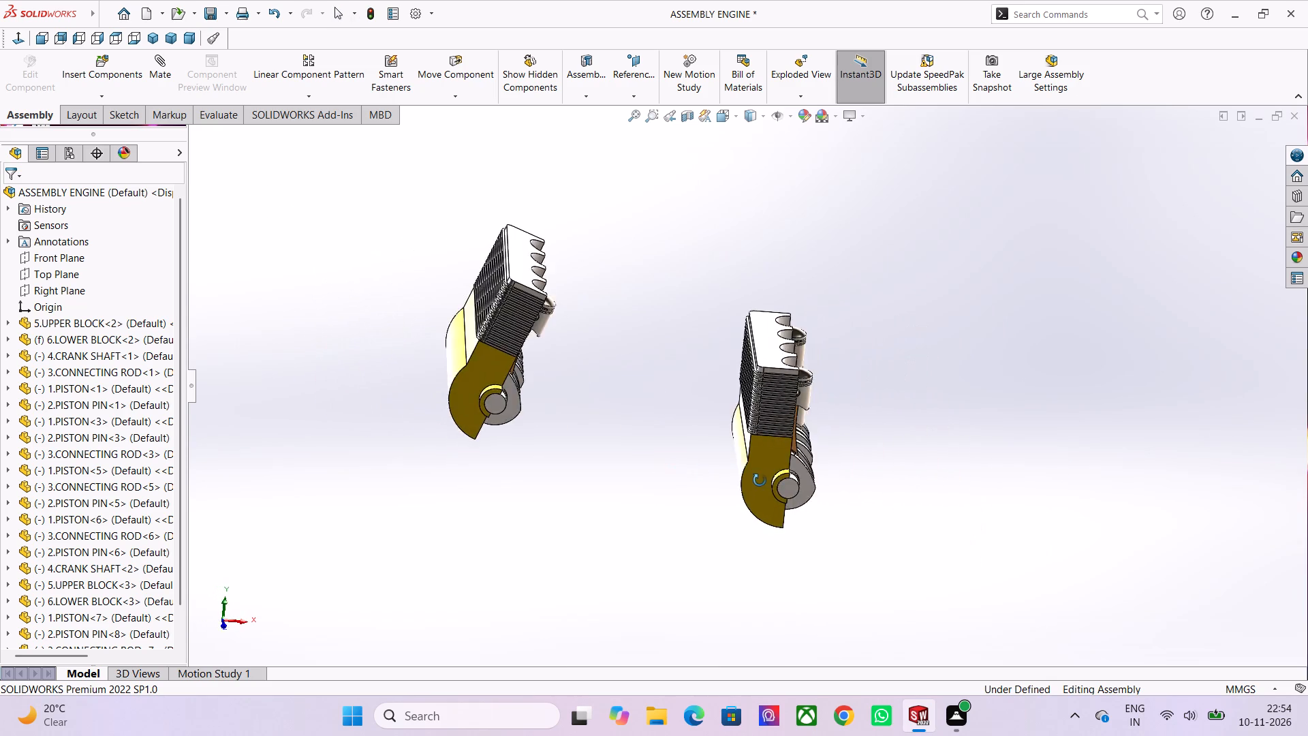
{"action": "middle_click_drag", "start_coordinate": [760, 480], "coordinate": [711, 464]}
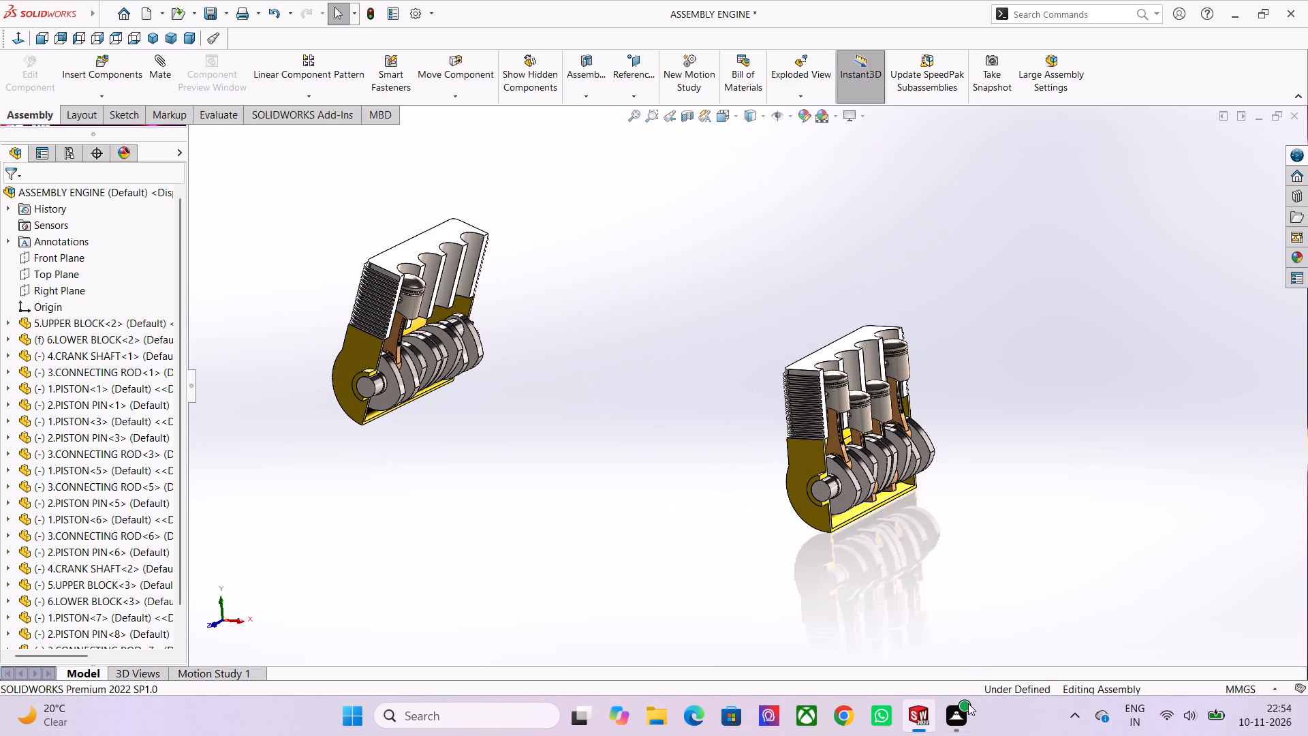
{"action": "scroll", "coordinate": [394, 313], "scroll_direction": "down", "scroll_amount": 2}
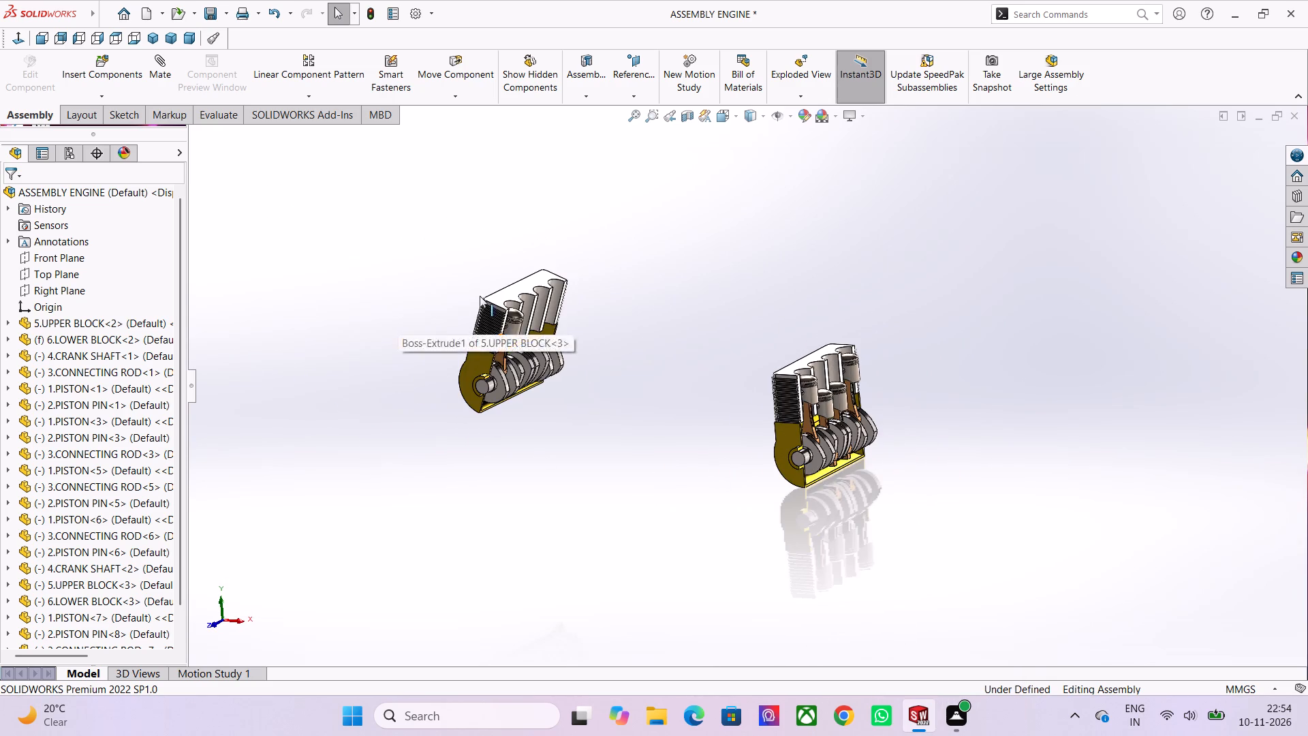
{"action": "scroll", "coordinate": [491, 298], "scroll_direction": "up", "scroll_amount": 1}
{"action": "middle_click_drag", "start_coordinate": [483, 298], "coordinate": [430, 271]}
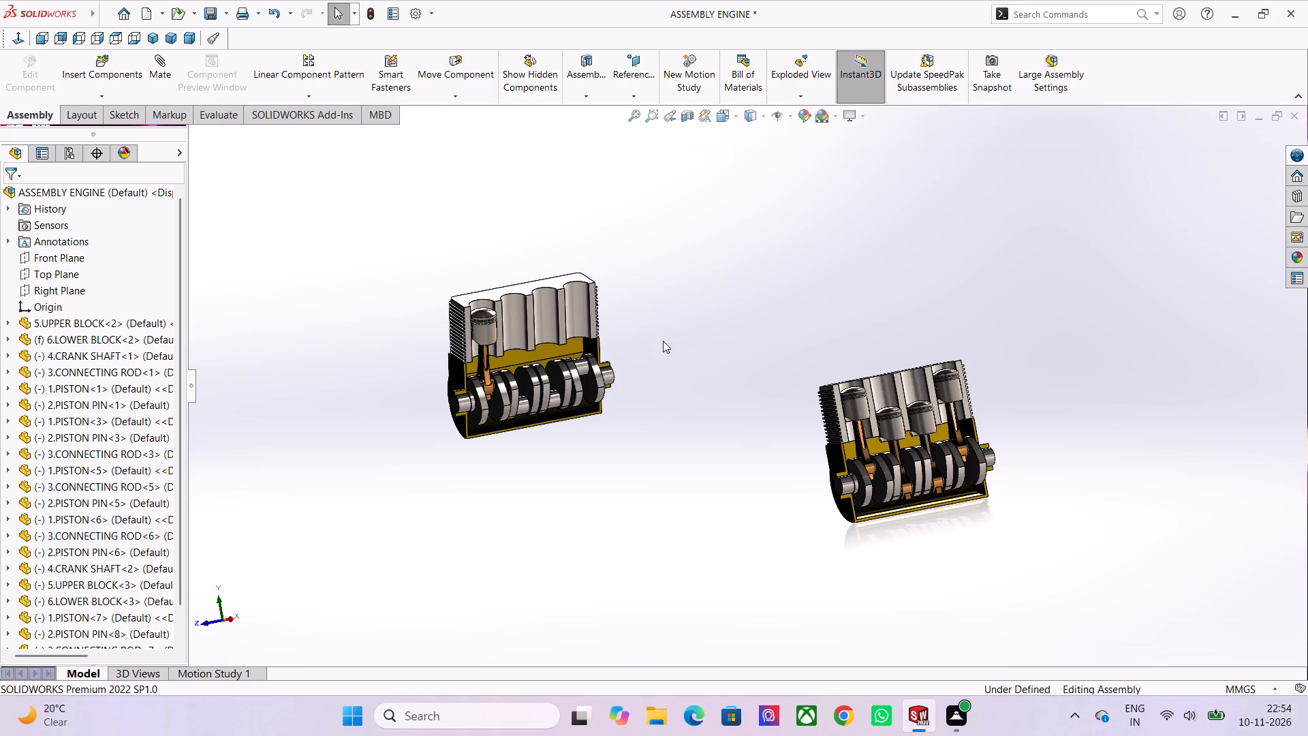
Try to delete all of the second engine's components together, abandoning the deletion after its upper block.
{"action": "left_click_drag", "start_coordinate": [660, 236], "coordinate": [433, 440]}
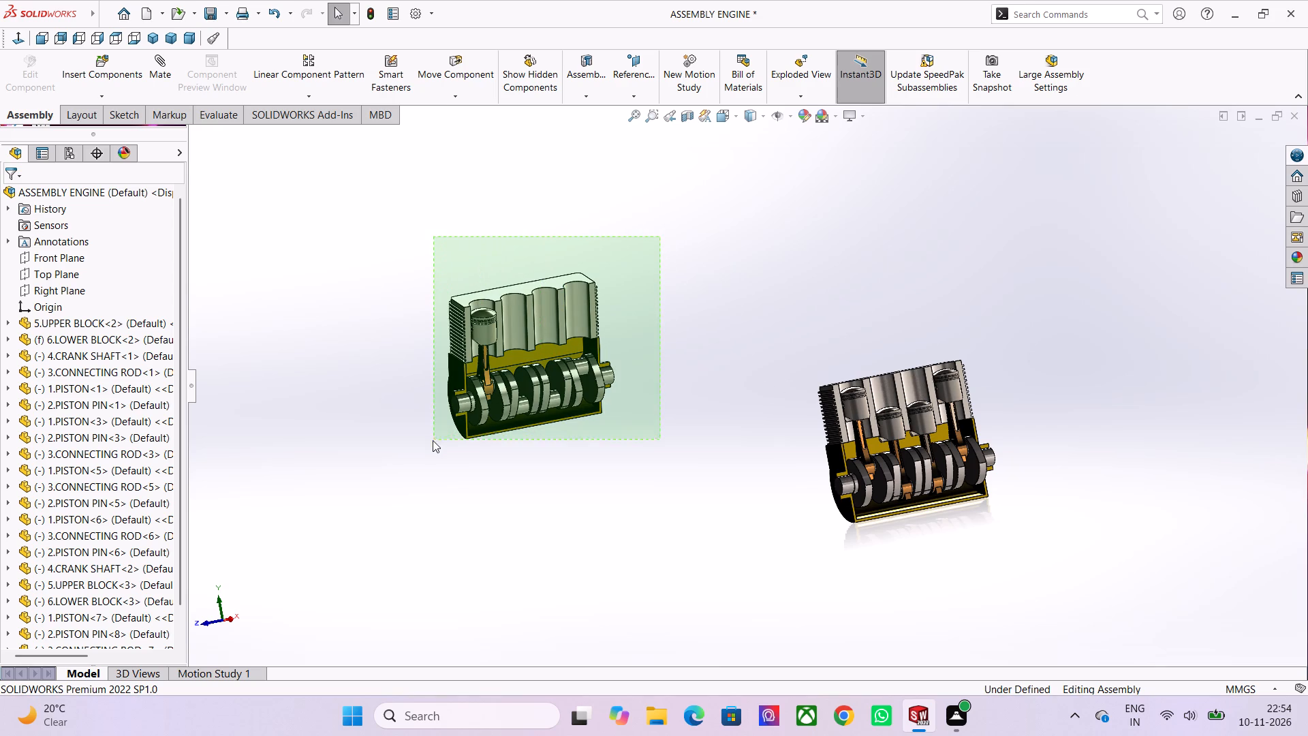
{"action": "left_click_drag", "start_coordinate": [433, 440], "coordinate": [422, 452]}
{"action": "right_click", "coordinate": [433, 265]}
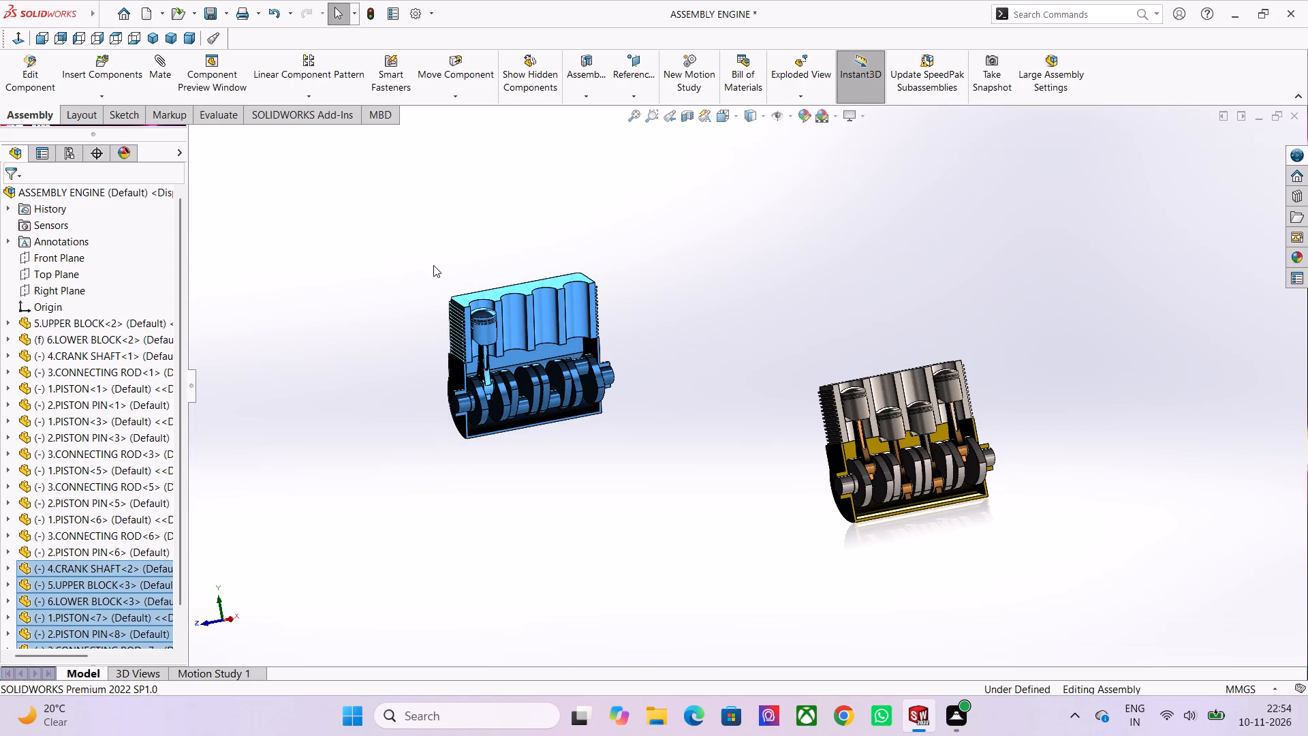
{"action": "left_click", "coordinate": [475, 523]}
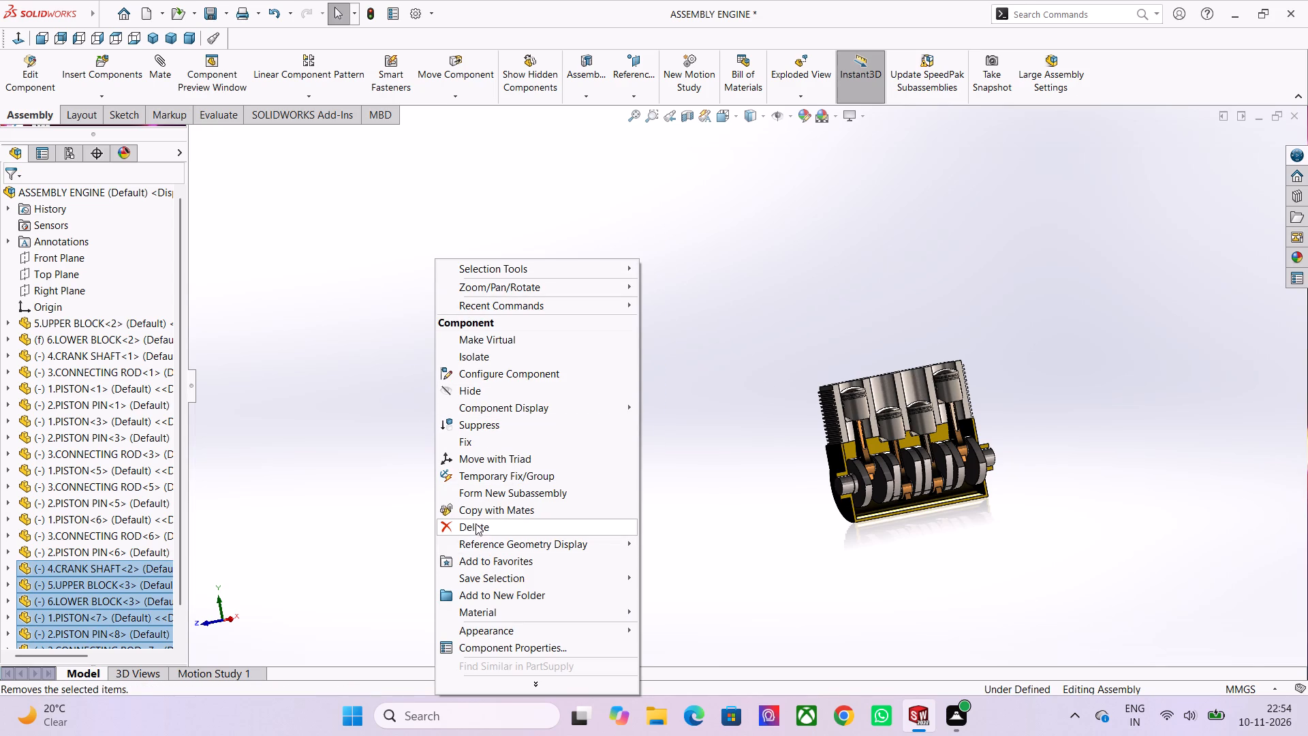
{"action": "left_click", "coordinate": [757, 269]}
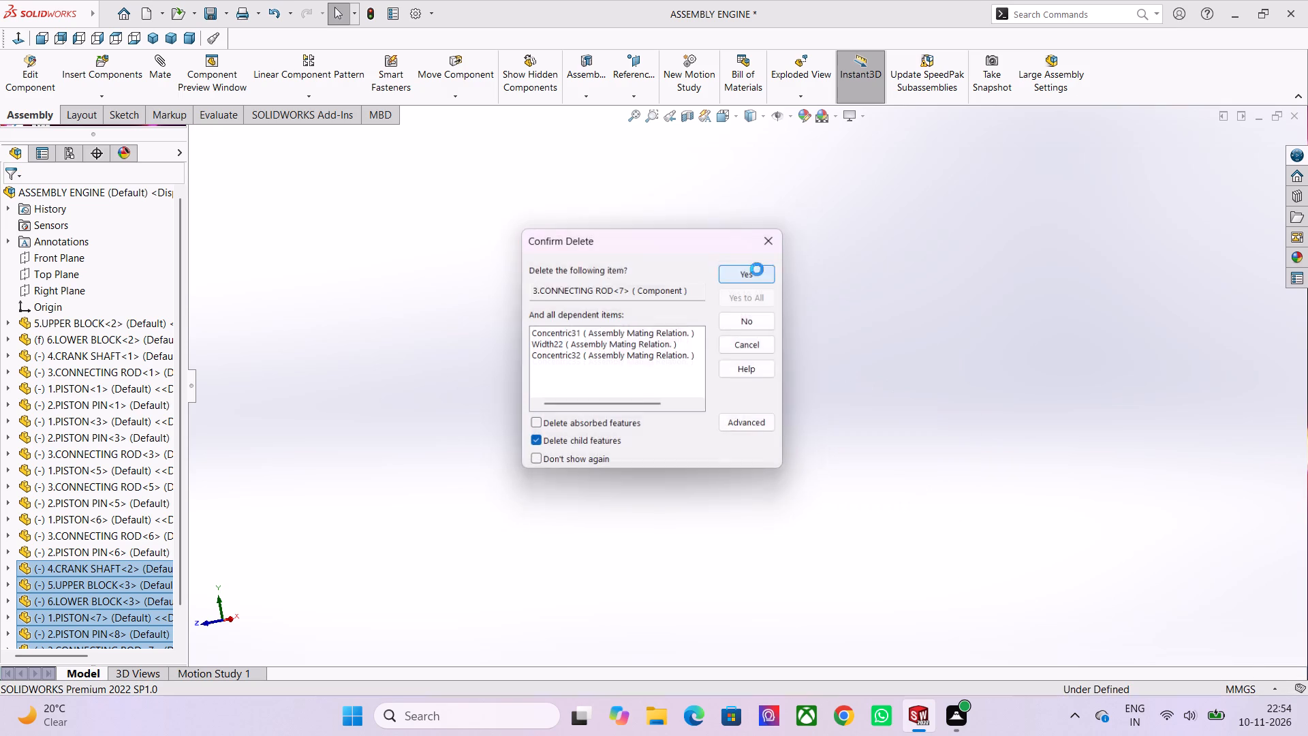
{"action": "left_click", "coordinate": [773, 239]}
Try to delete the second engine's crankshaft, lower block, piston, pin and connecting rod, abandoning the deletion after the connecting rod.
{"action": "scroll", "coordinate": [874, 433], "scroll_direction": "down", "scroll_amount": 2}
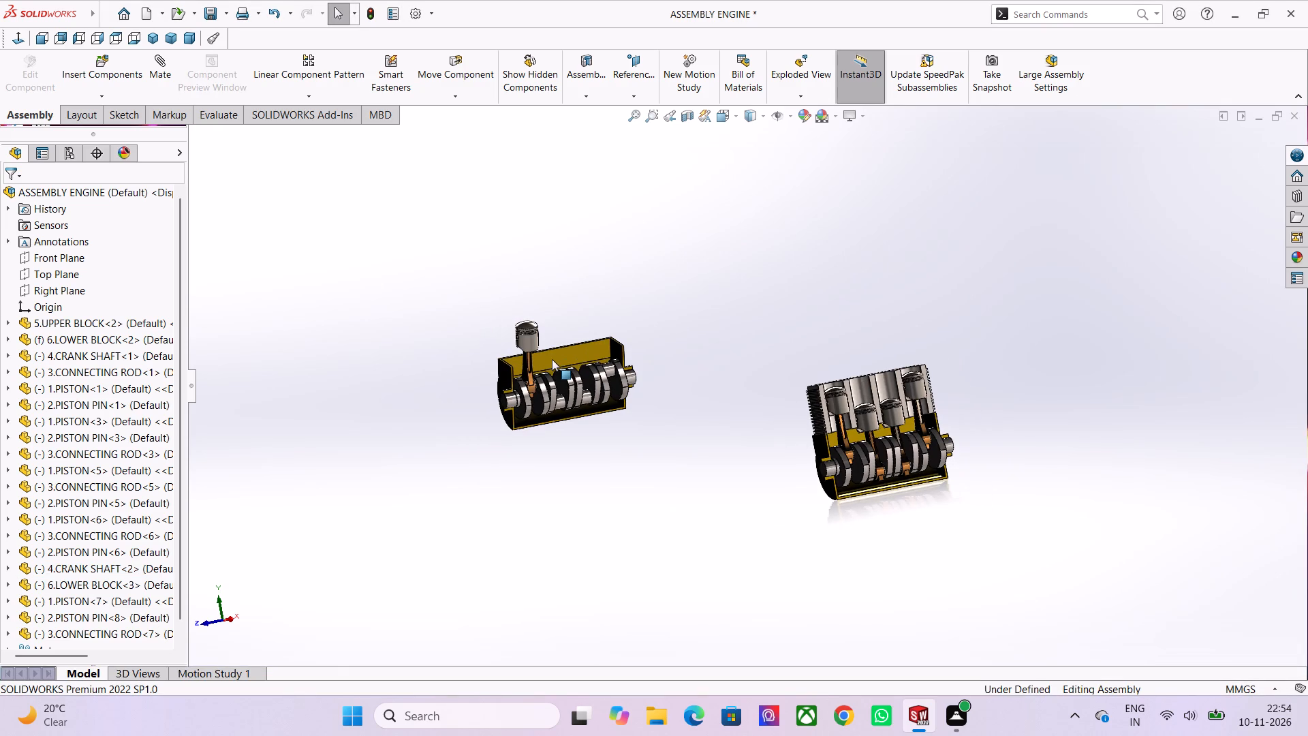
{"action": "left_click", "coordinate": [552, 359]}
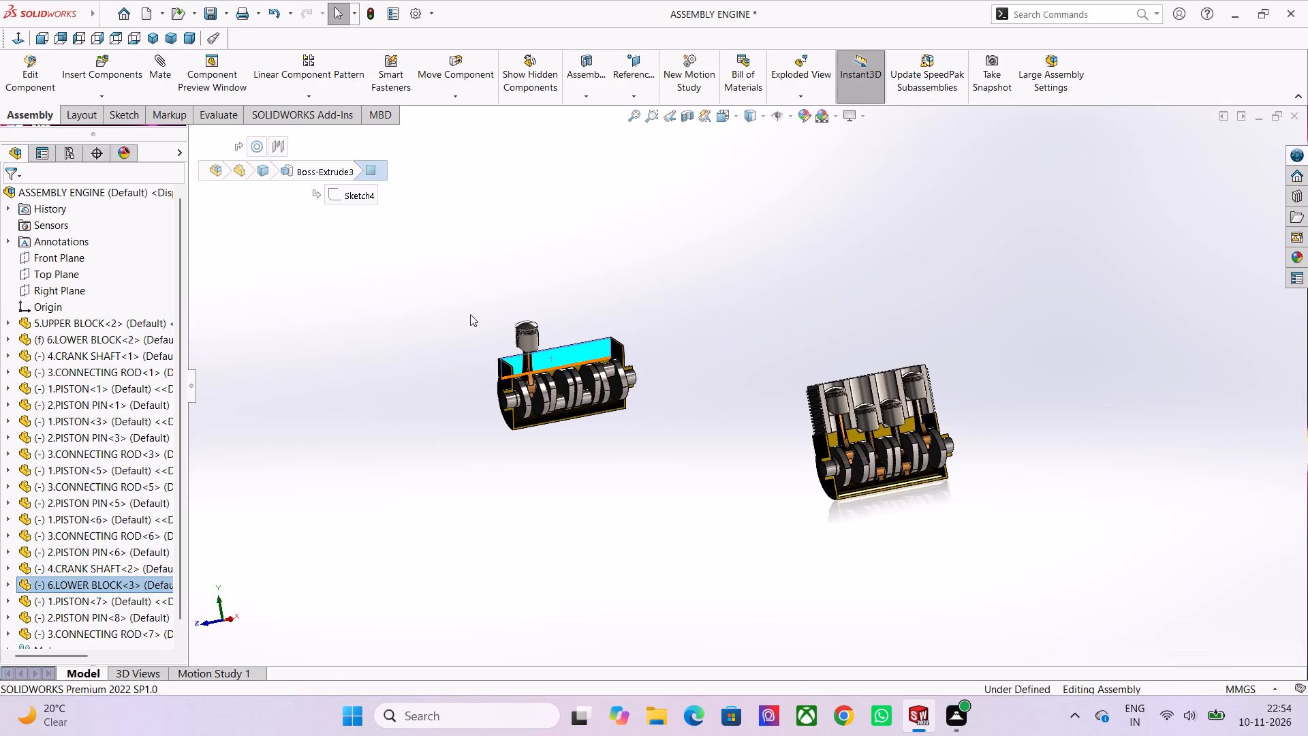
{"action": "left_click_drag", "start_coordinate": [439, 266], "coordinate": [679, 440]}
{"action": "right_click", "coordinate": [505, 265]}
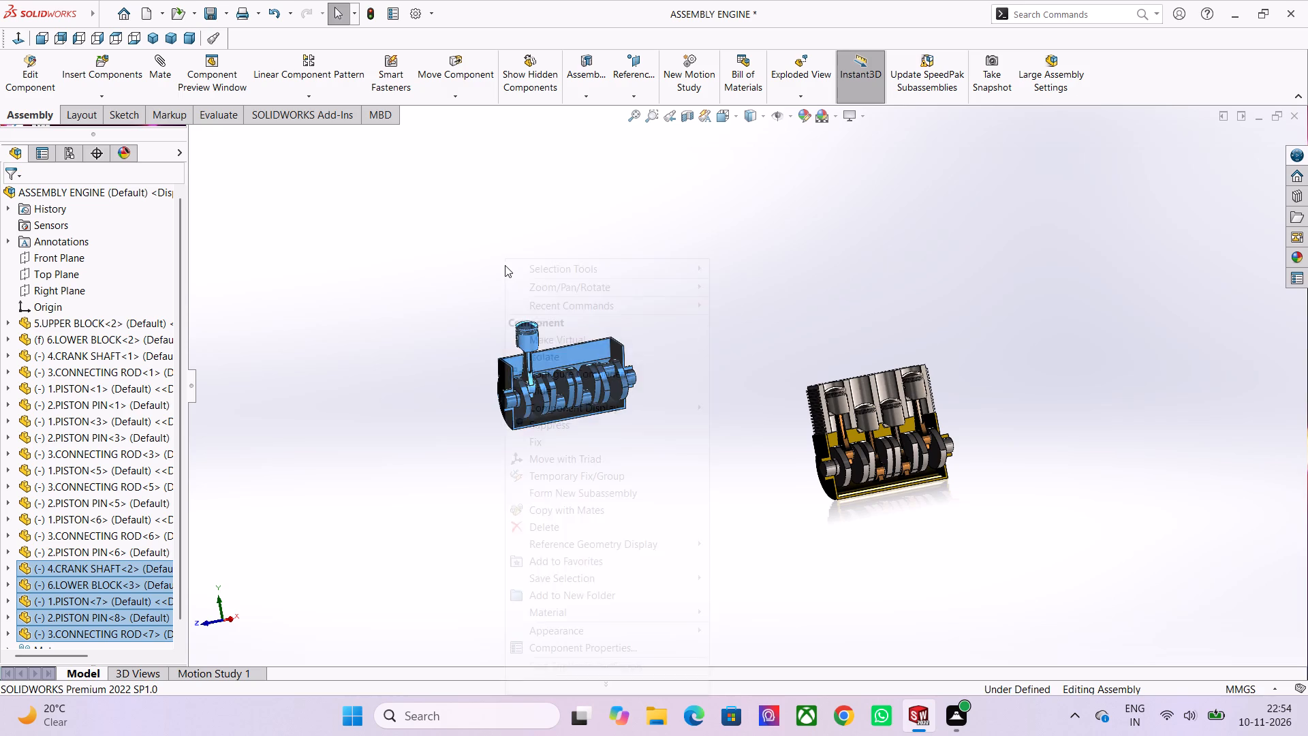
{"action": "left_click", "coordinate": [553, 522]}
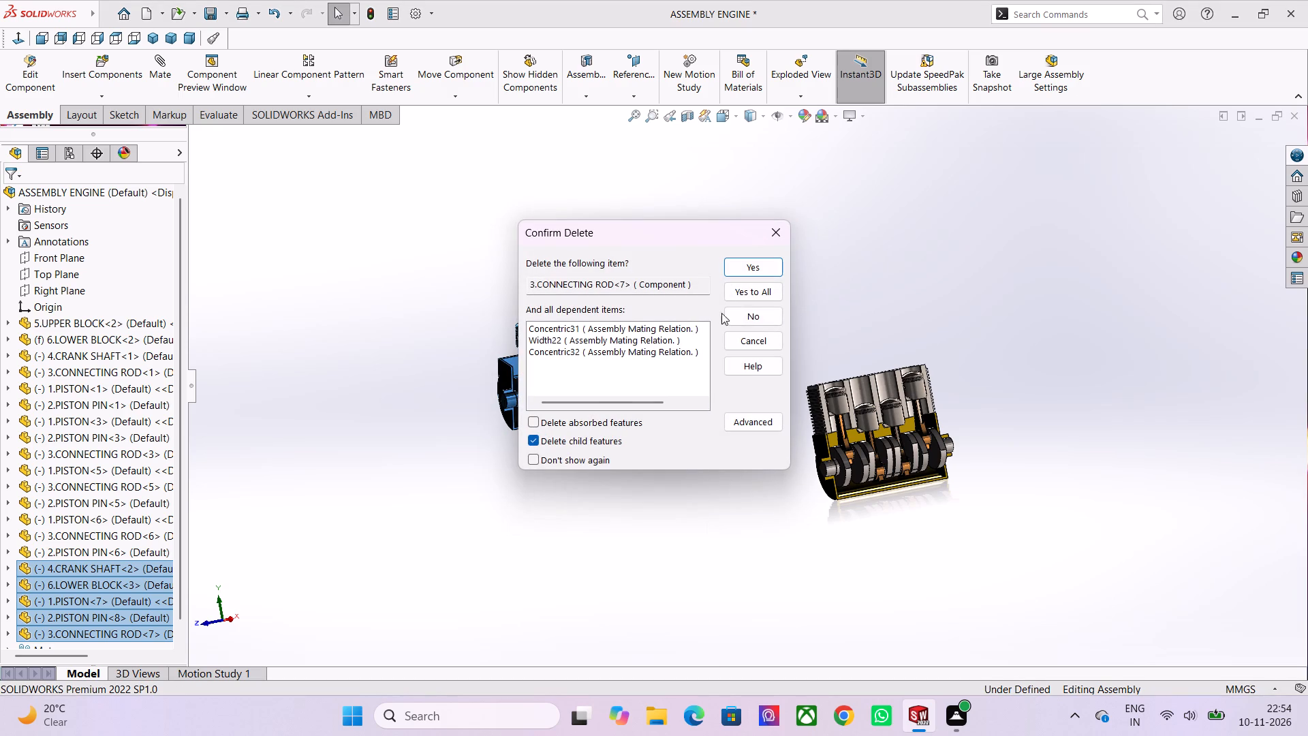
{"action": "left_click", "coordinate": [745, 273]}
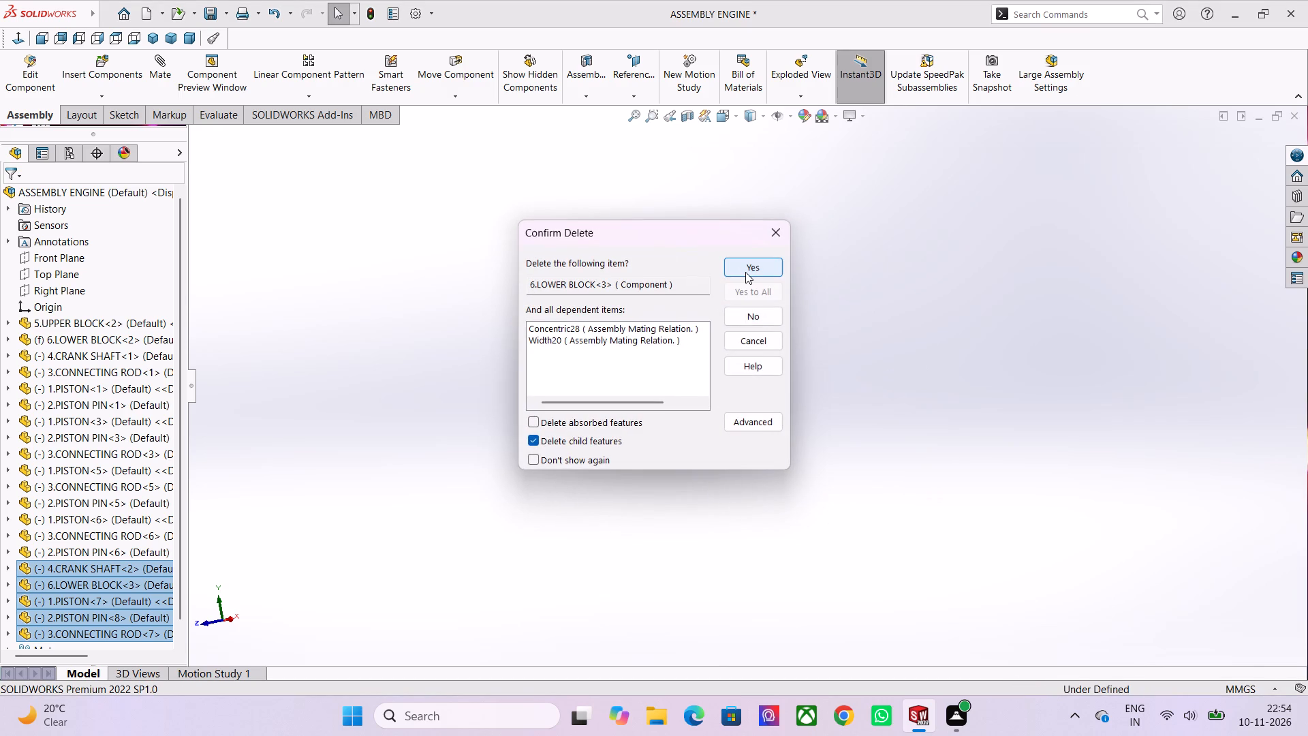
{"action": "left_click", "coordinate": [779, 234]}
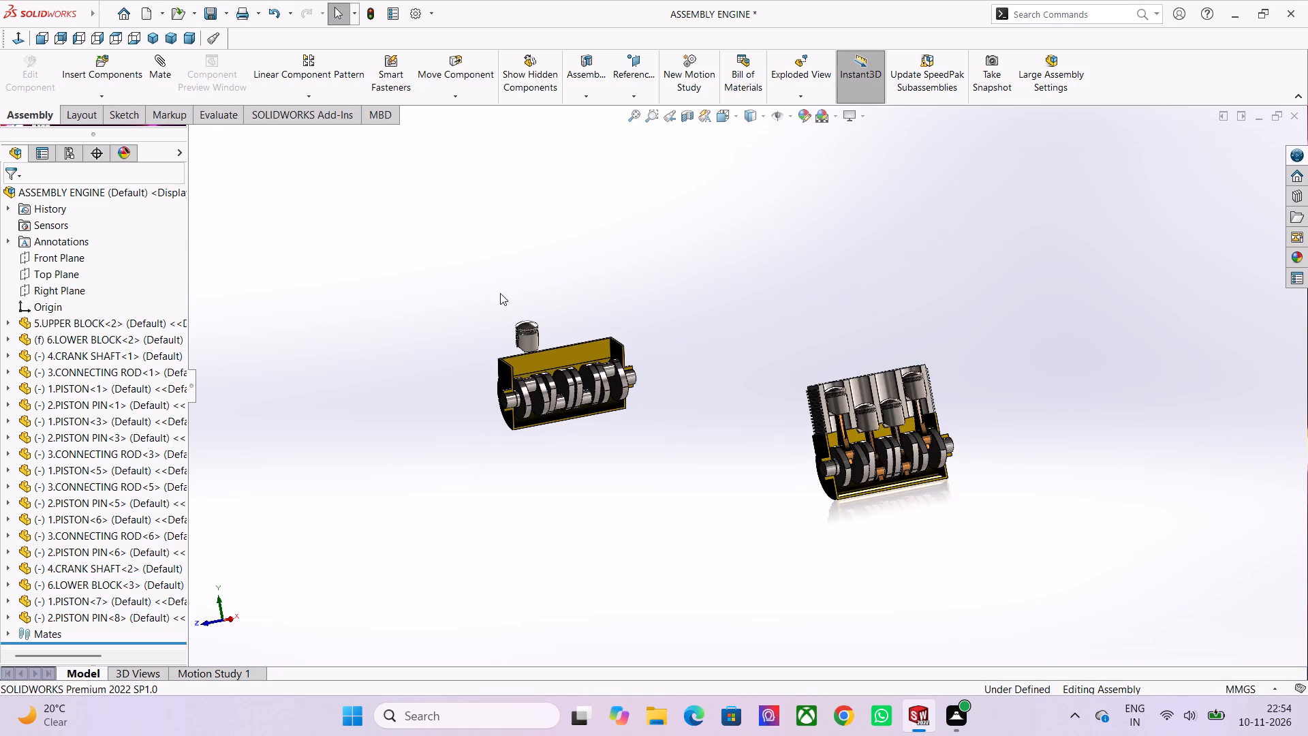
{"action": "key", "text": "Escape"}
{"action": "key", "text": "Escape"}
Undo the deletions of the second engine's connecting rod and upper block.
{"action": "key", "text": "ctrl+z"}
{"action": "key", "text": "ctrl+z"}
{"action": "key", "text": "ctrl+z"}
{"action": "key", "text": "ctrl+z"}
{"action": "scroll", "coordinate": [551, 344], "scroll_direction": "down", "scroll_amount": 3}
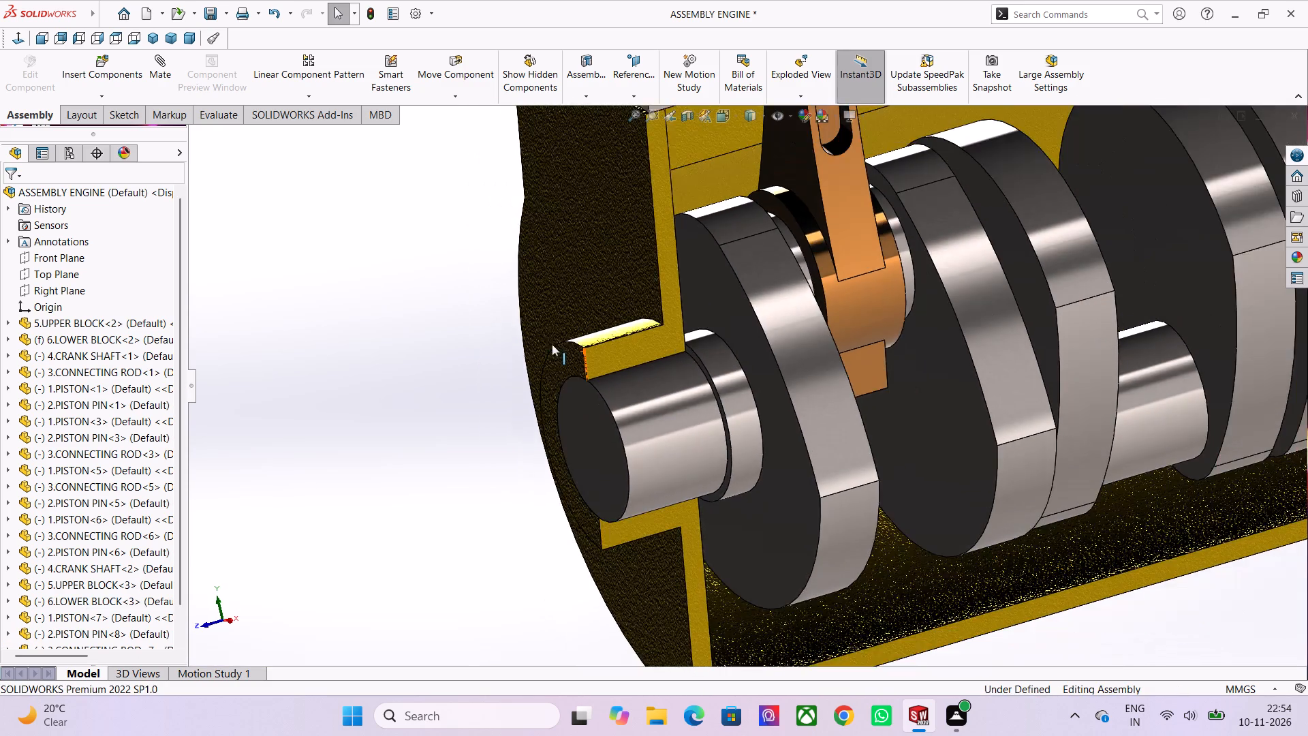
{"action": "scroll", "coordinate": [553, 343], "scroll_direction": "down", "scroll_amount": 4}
Undo the mating and insertion of the second engine's connecting rod, piston pin and piston.
{"action": "key", "text": "ctrl+z"}
{"action": "key", "text": "ctrl+z"}
{"action": "key", "text": "ctrl+z"}
{"action": "key", "text": "ctrl+z"}
{"action": "key", "text": "ctrl+z"}
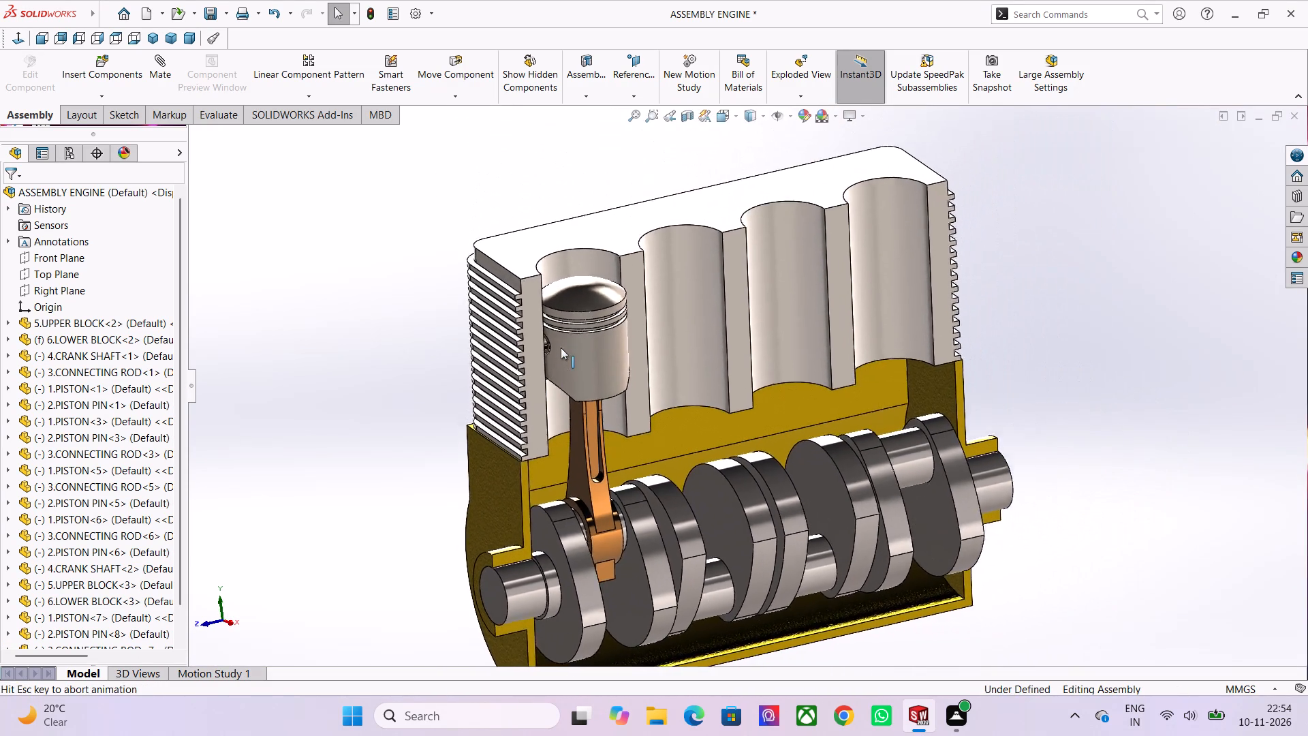
{"action": "key", "text": "ctrl+z"}
{"action": "key", "text": "ctrl+z"}
{"action": "key", "text": "ctrl+z"}
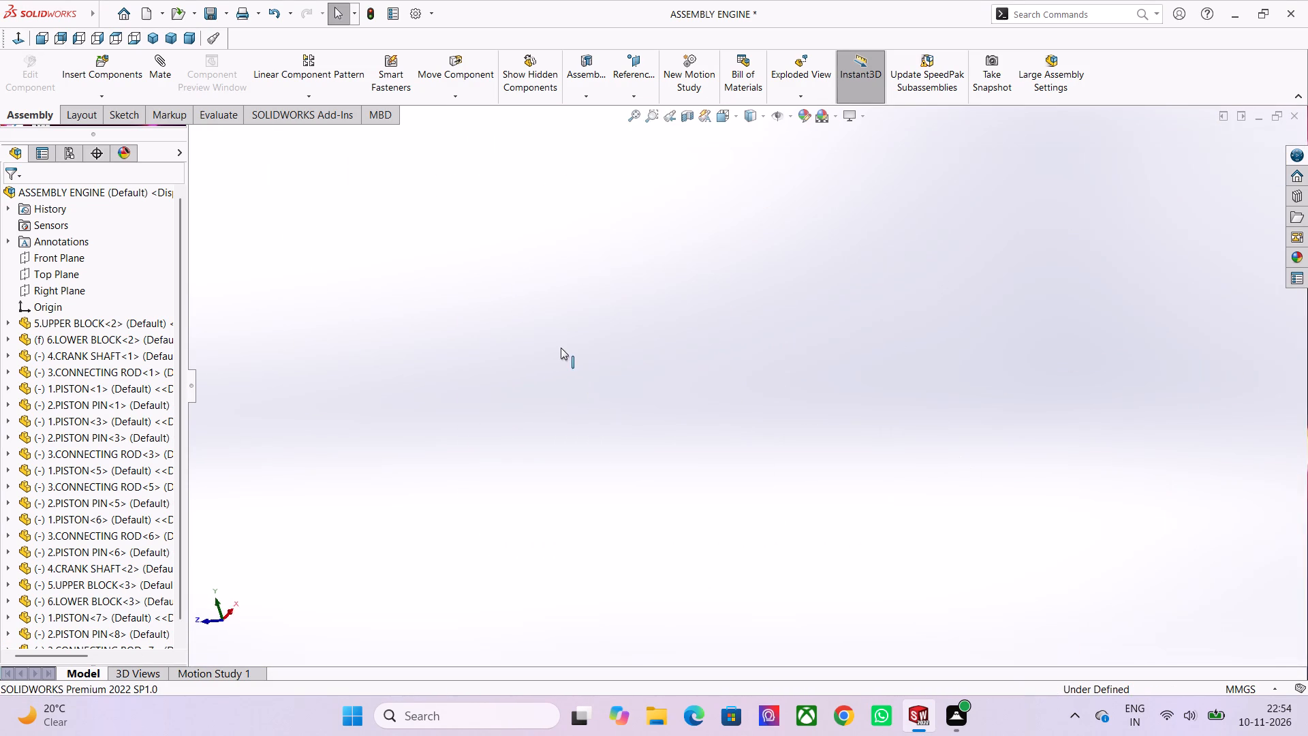
{"action": "key", "text": "ctrl+z"}
{"action": "key", "text": "ctrl+z"}
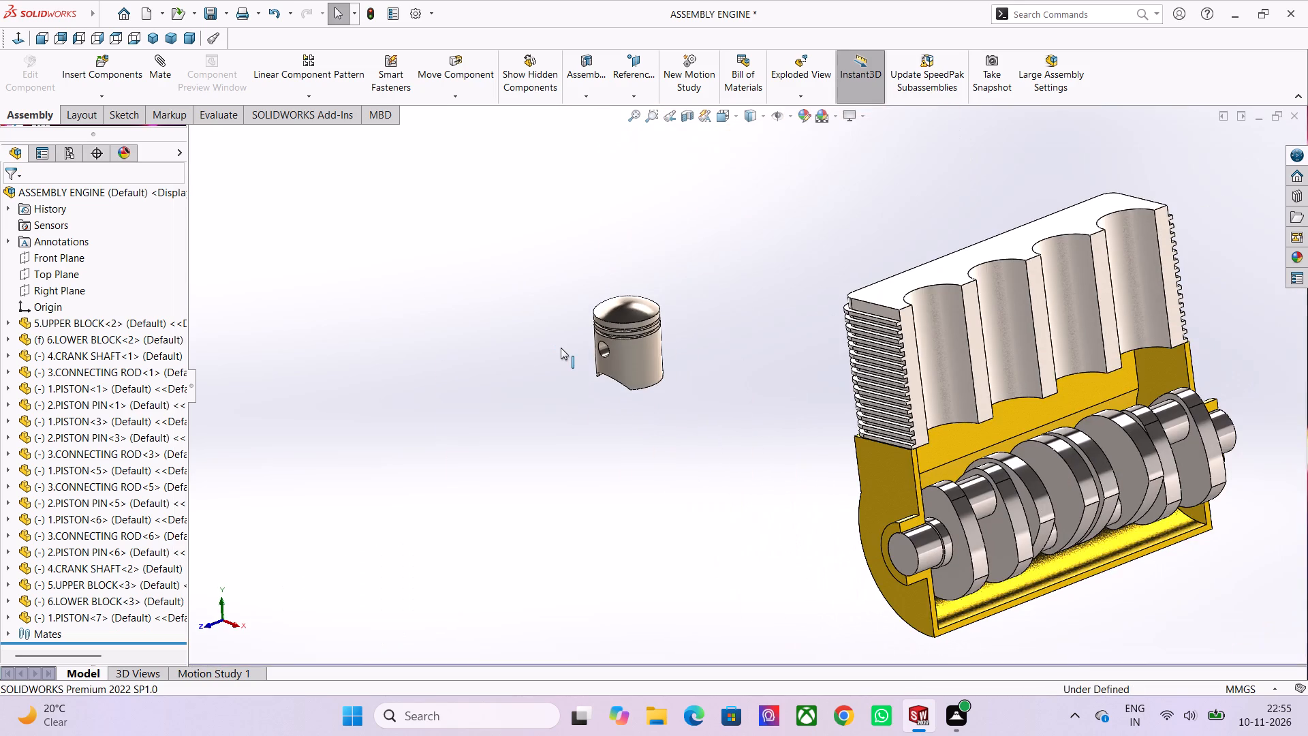
{"action": "key", "text": "ctrl+z"}
{"action": "key", "text": "ctrl+z"}
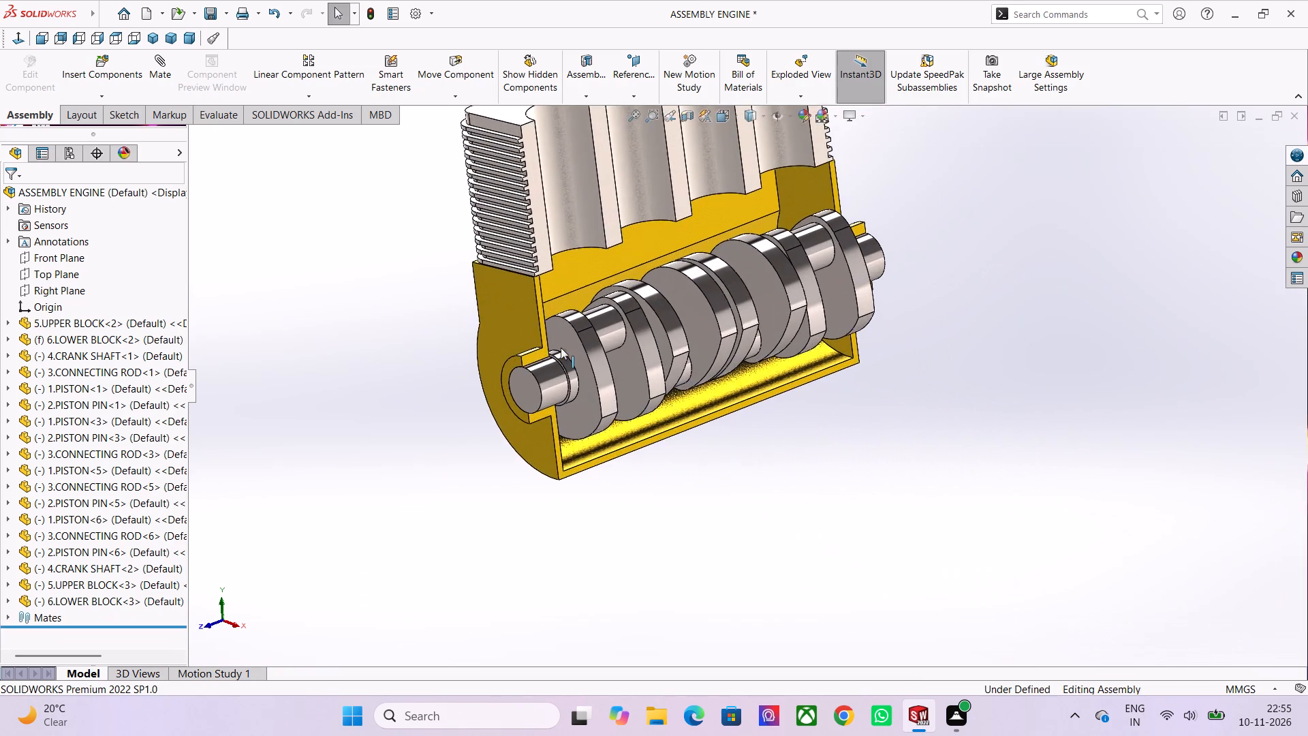
Undo the second engine's crankshaft and block mates and insertions until only the complete four-cylinder engine remains.
{"action": "key", "text": "ctrl+z"}
{"action": "key", "text": "ctrl+z"}
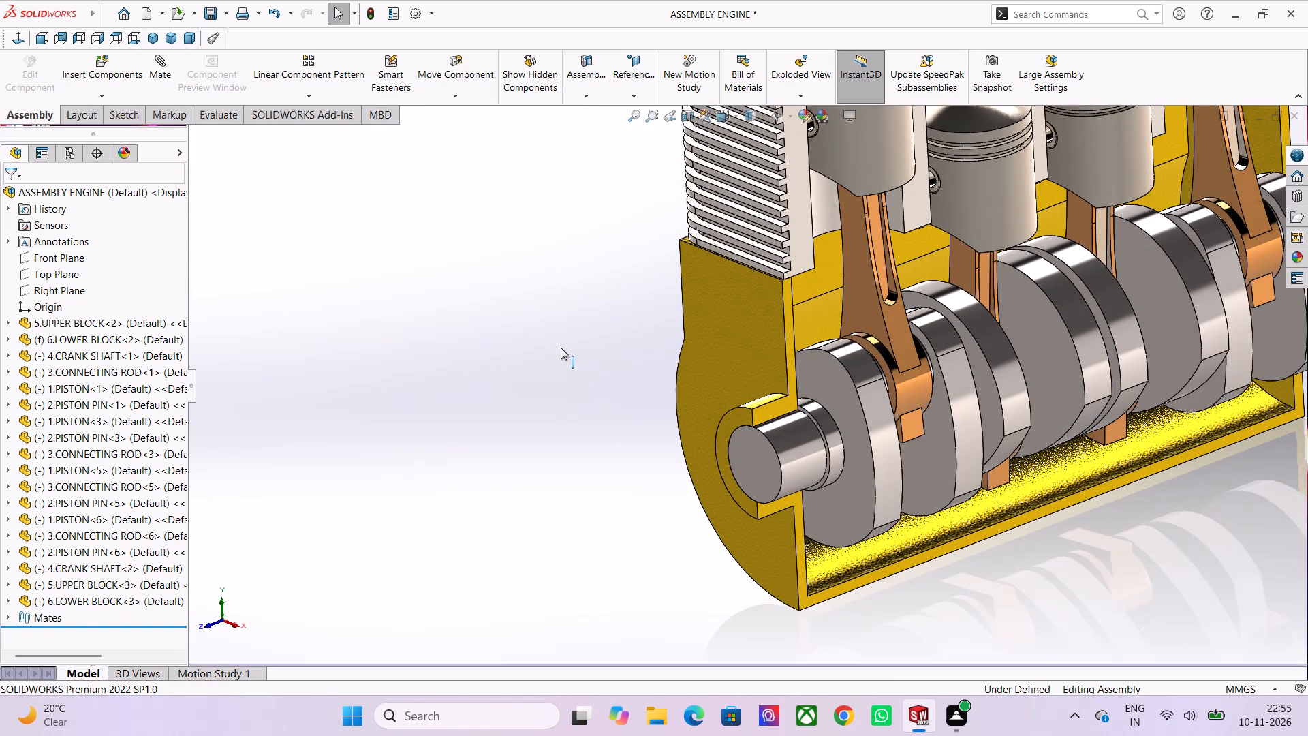
{"action": "key", "text": "ctrl+z"}
{"action": "key", "text": "ctrl+z"}
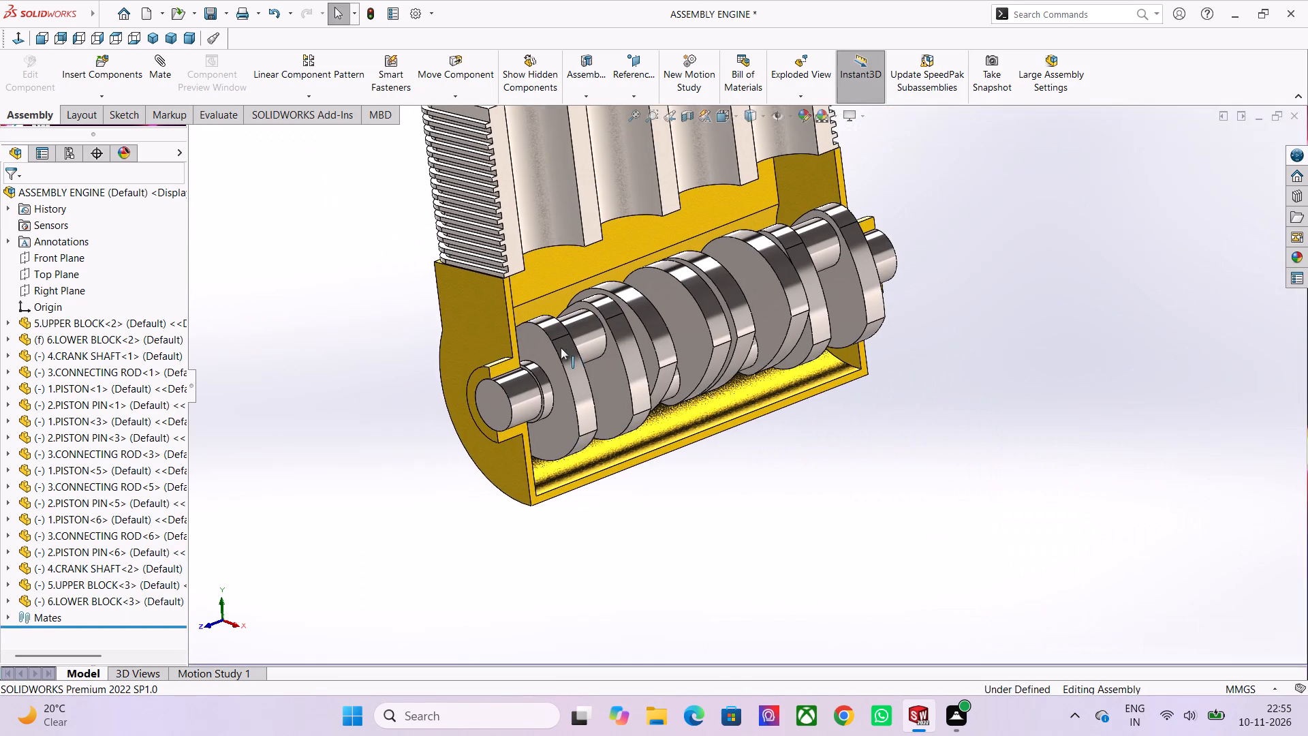
{"action": "key", "text": "ctrl+z"}
{"action": "key", "text": "ctrl+z"}
{"action": "key", "text": "ctrl+z"}
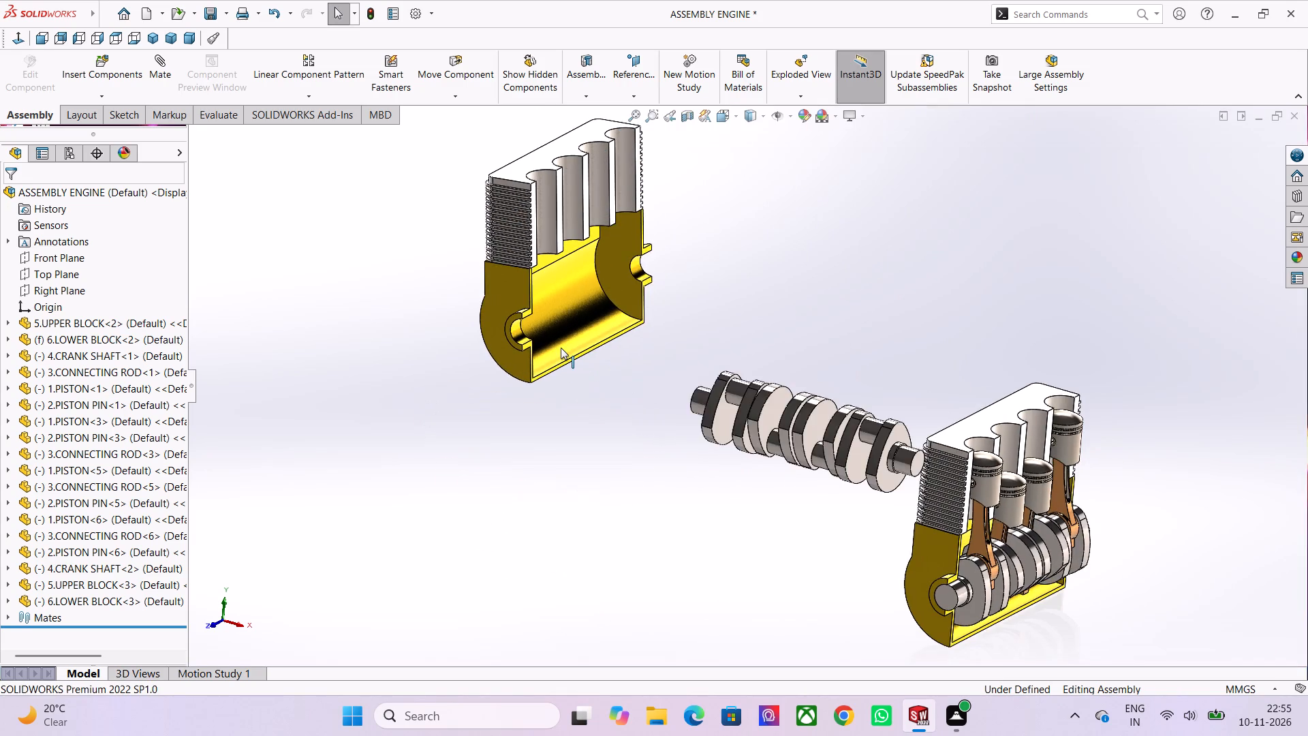
{"action": "key", "text": "ctrl+z"}
{"action": "key", "text": "ctrl+z"}
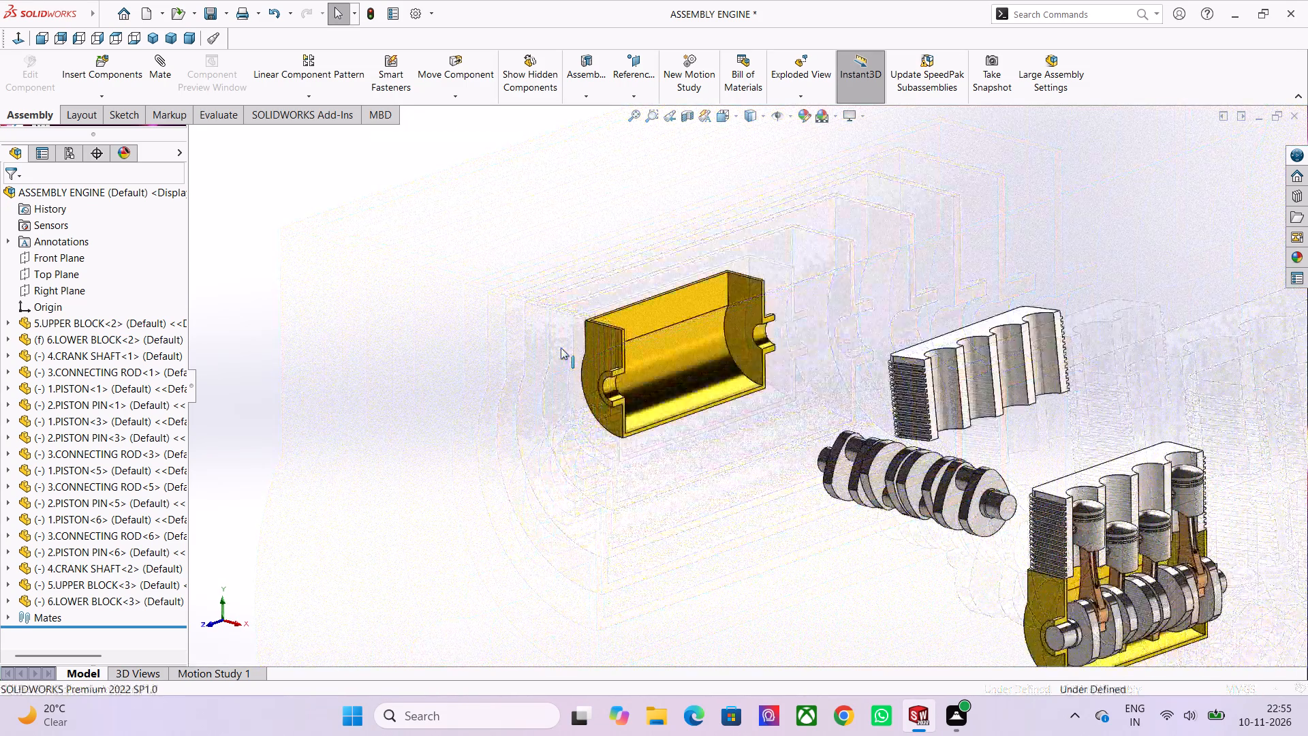
{"action": "key", "text": "ctrl+z"}
{"action": "key", "text": "ctrl+z"}
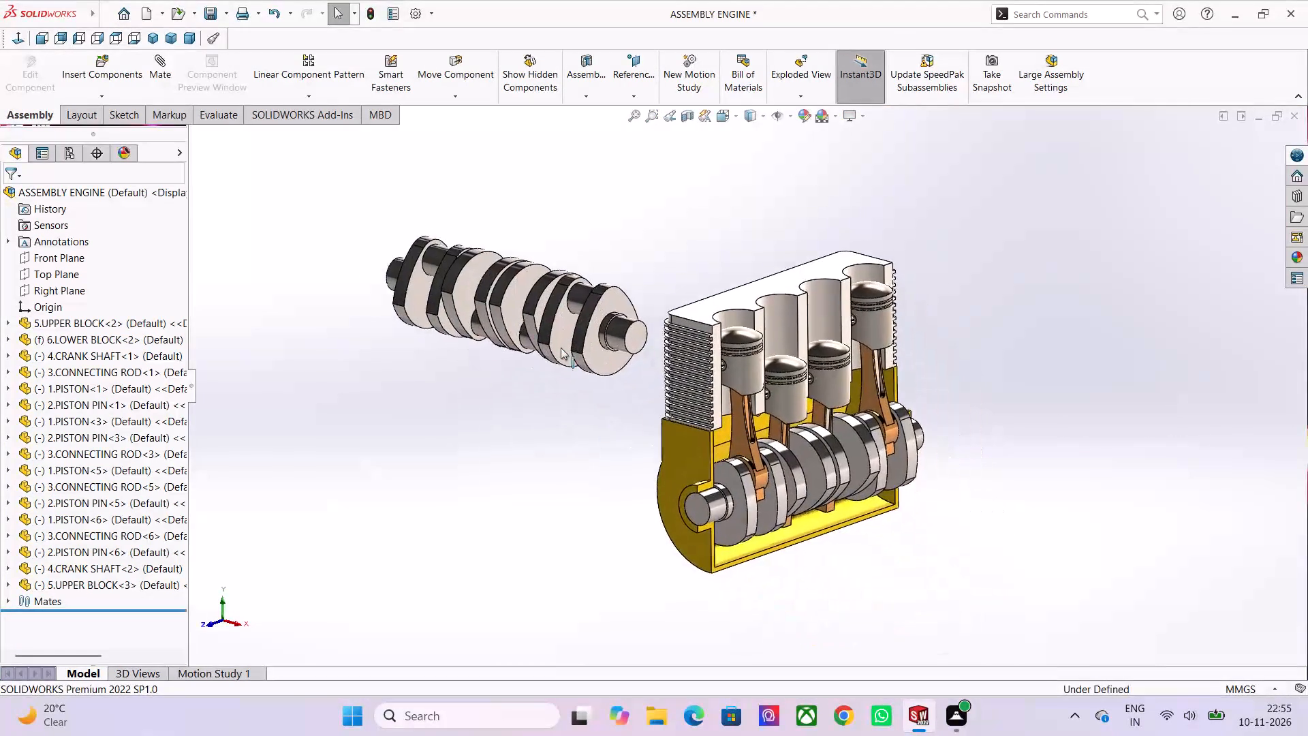
{"action": "key", "text": "ctrl+z"}
{"action": "scroll", "coordinate": [561, 348], "scroll_direction": "down", "scroll_amount": 2}
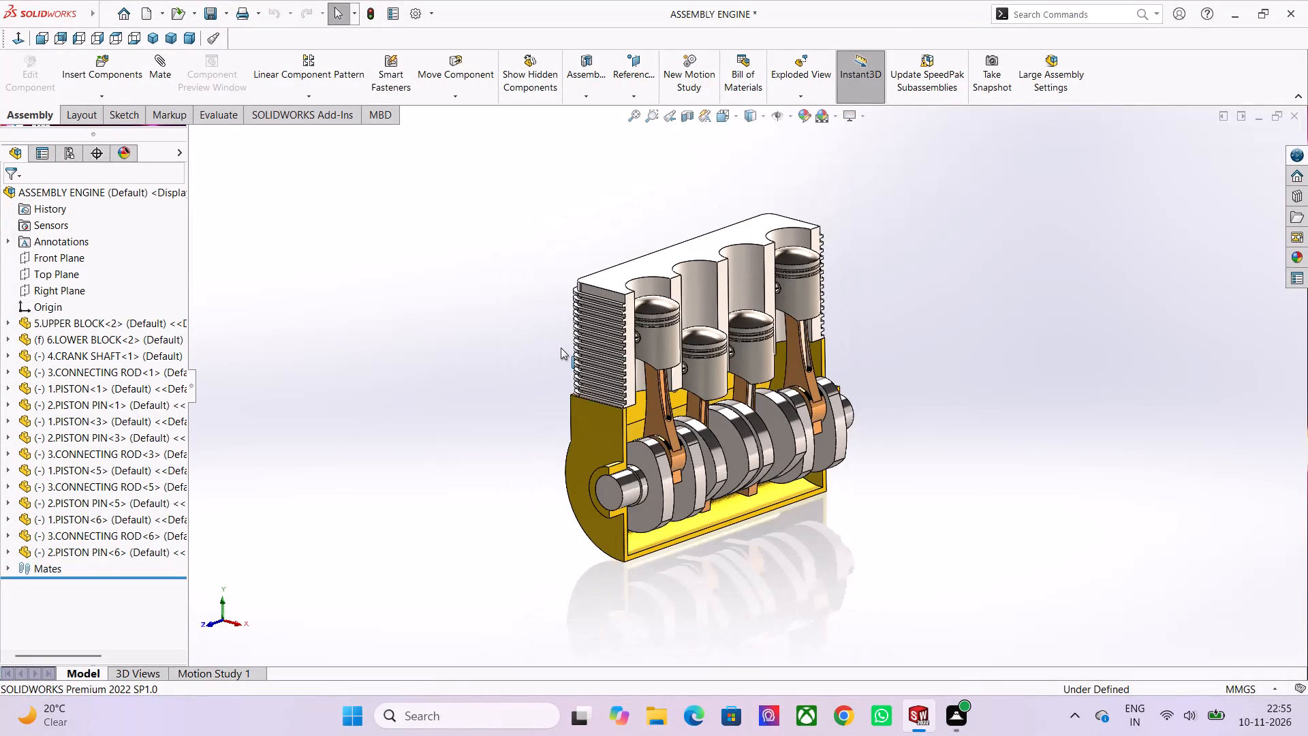